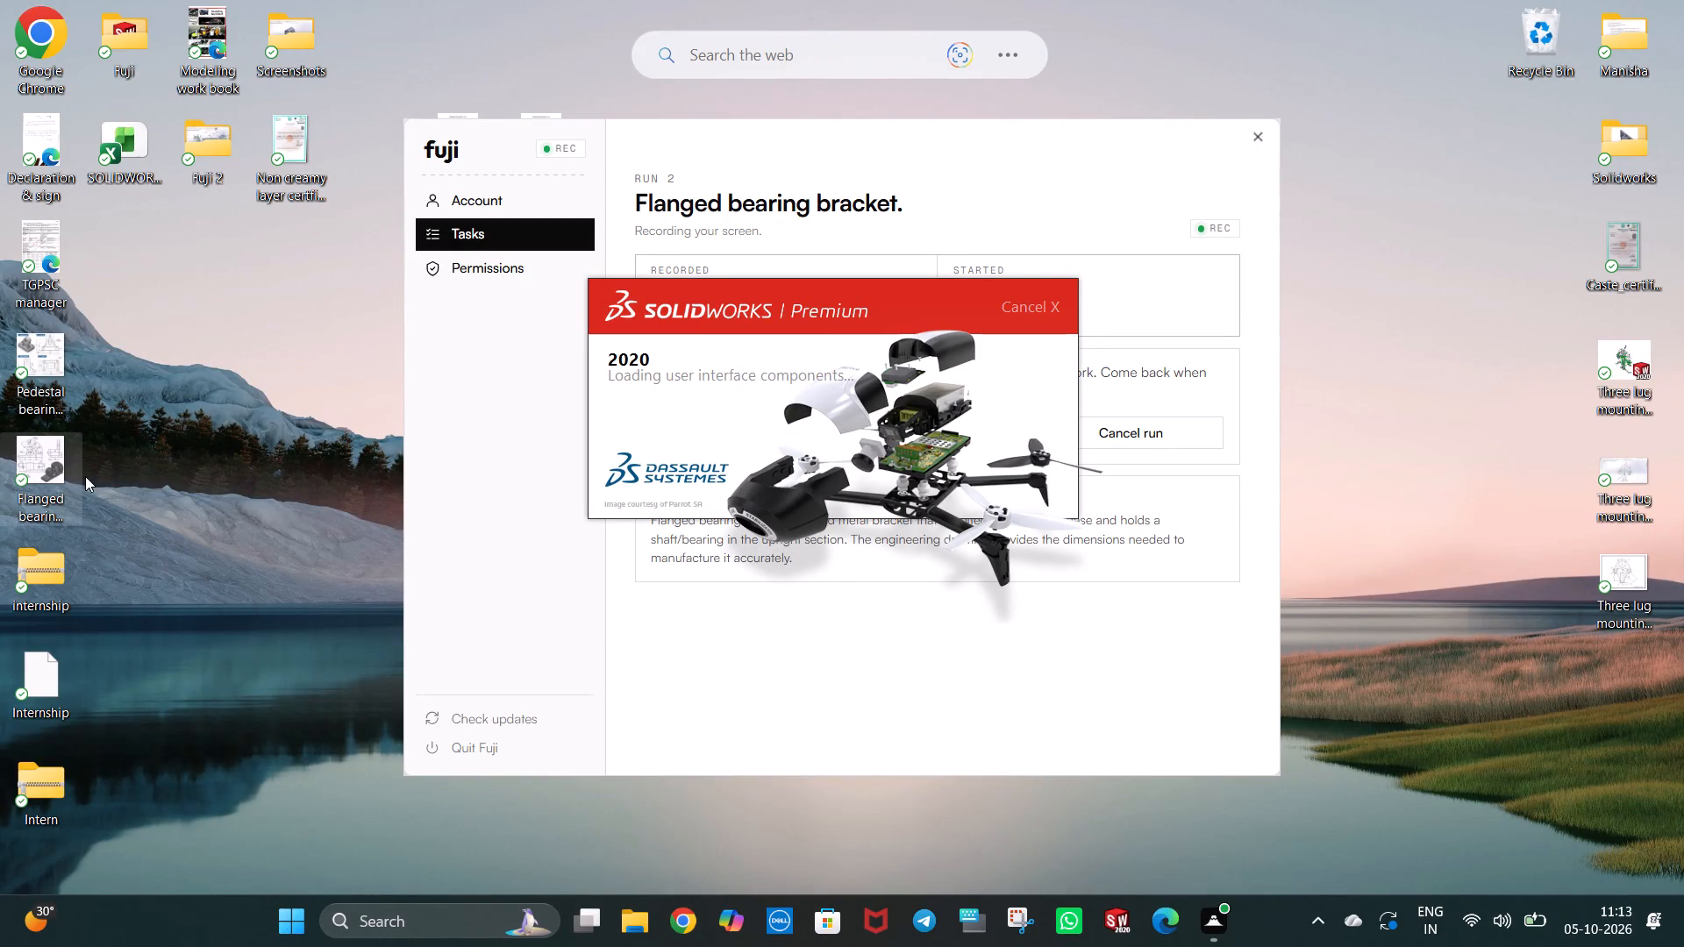
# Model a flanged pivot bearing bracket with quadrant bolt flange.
# Open the Flanged bearing bracket drawing image, examine its views and dimensions, and close it.
pyautogui.doubleClick(59, 477)
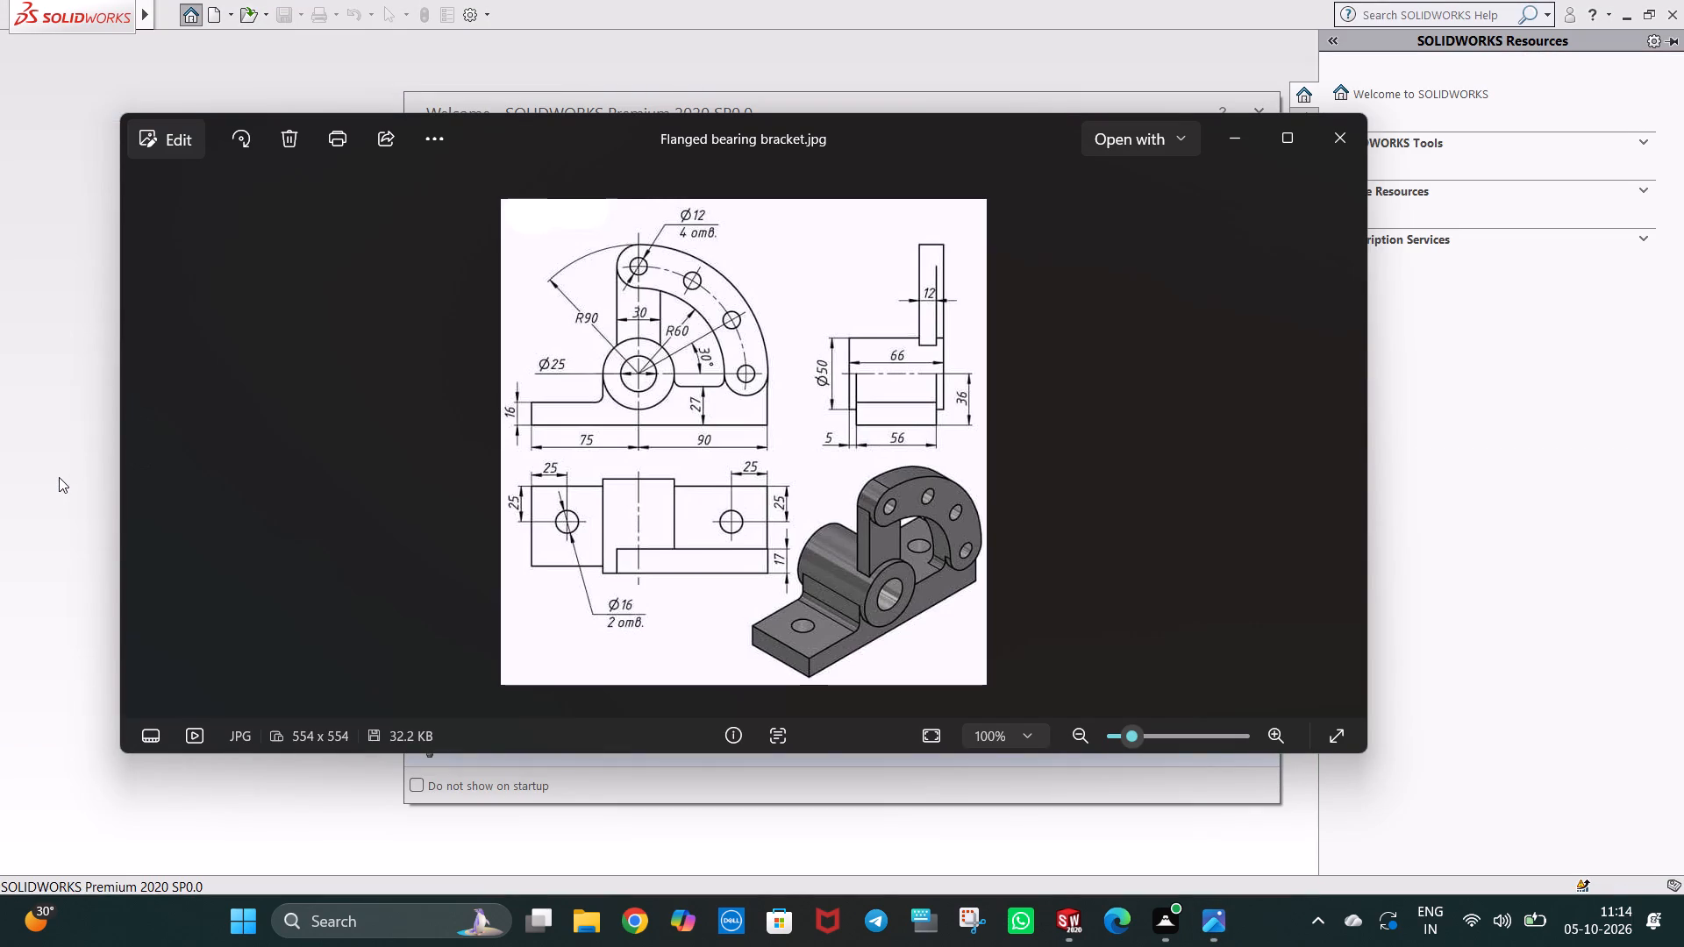
pyautogui.click(1359, 132)
# Dismiss the welcome window and create a new part document.
pyautogui.click(1270, 111)
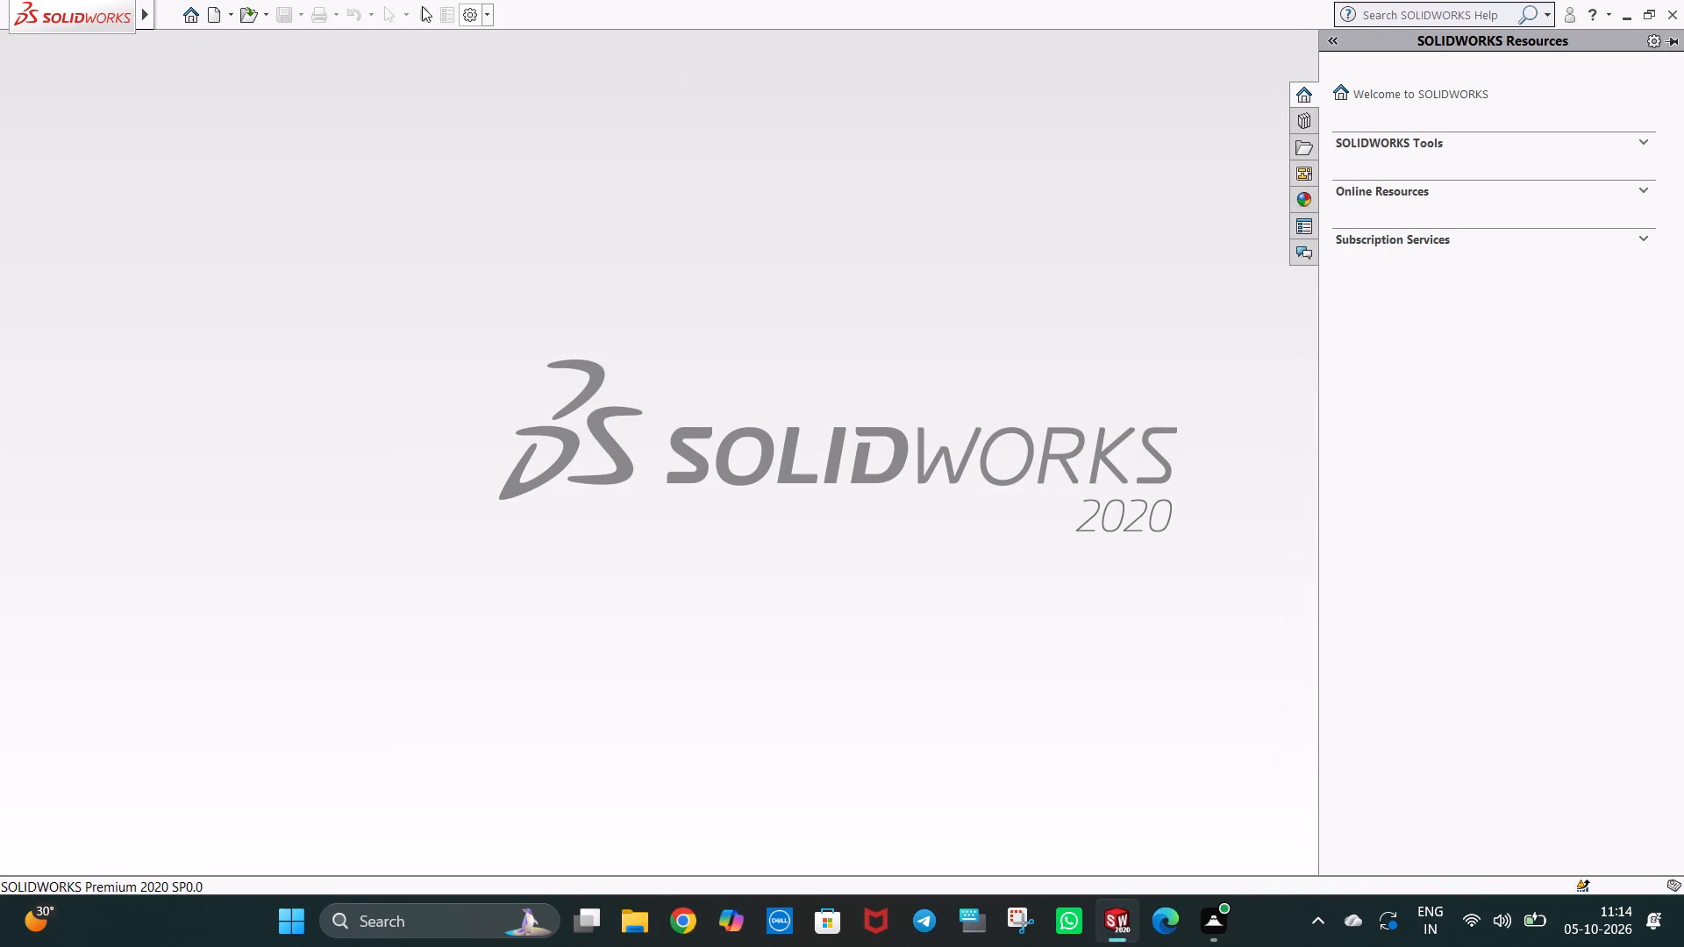
pyautogui.click(218, 19)
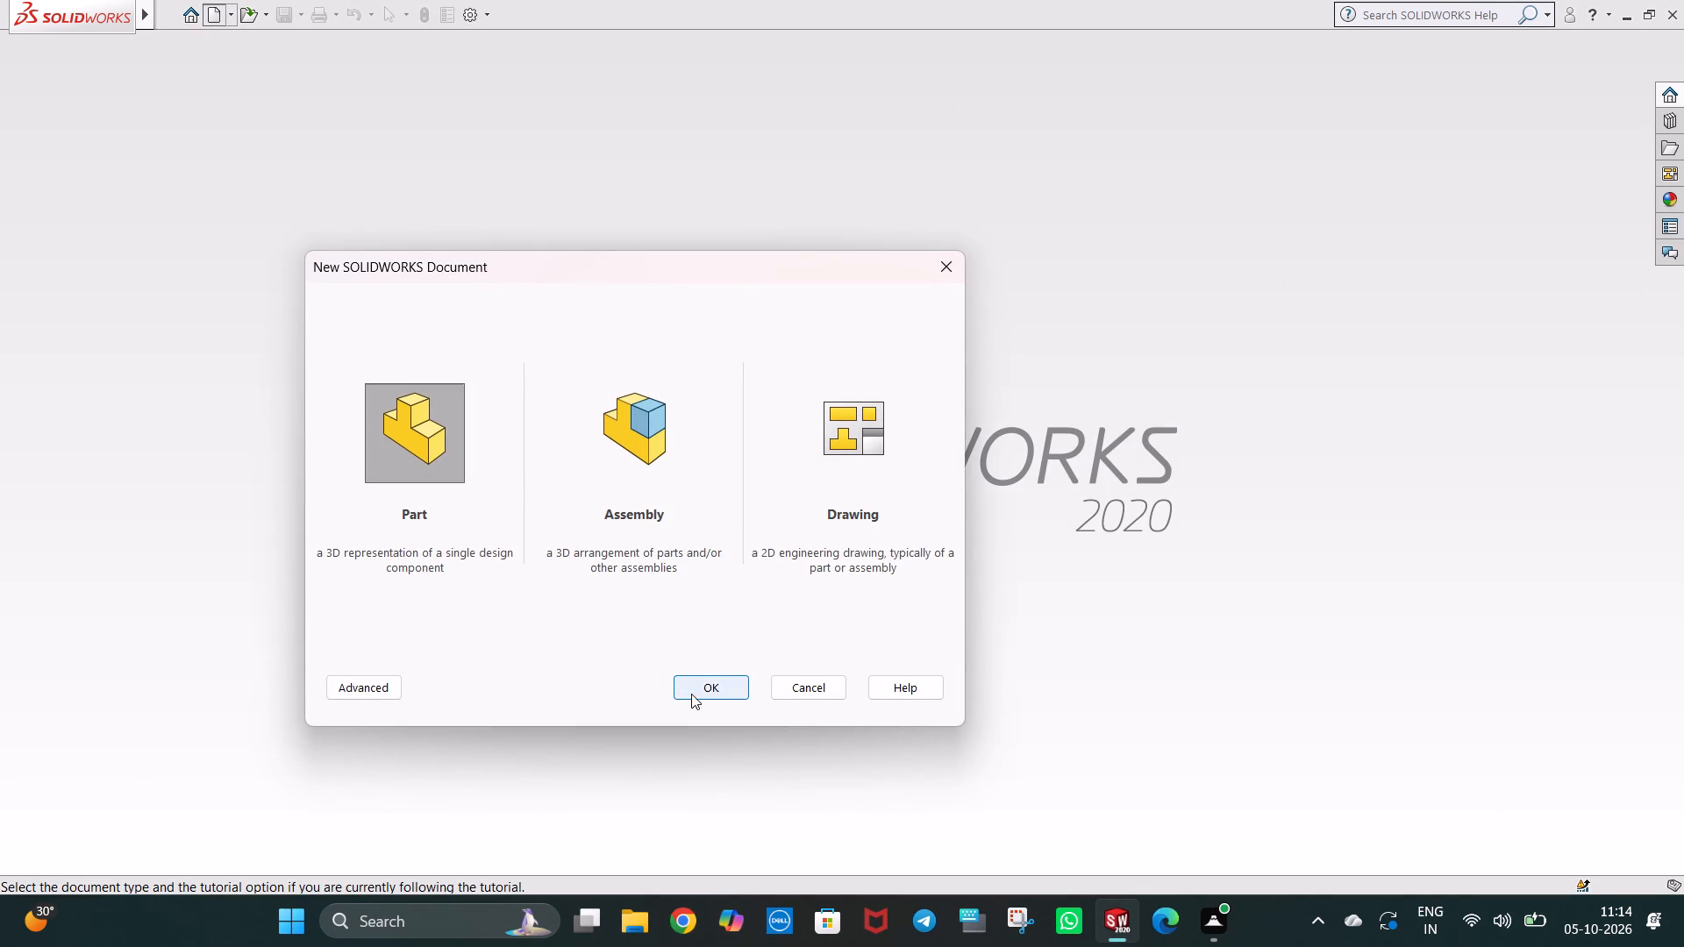
pyautogui.click(691, 694)
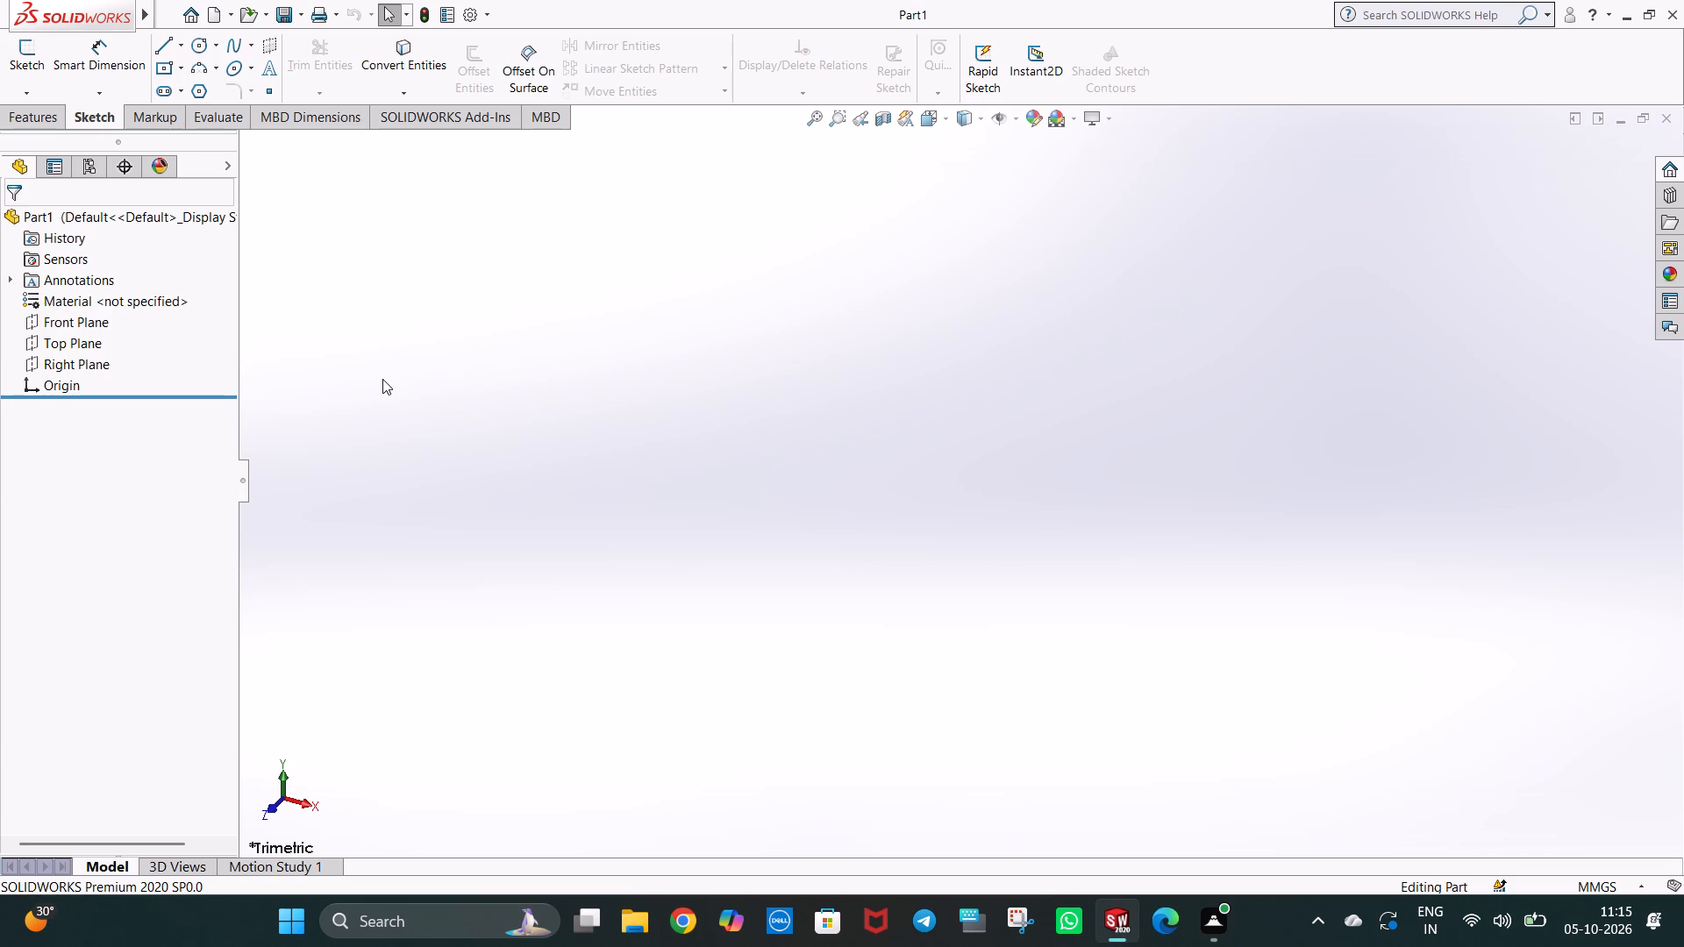
# Start a sketch on the Front Plane and draw a 165 mm horizontal base line from the origin.
pyautogui.click(75, 329)
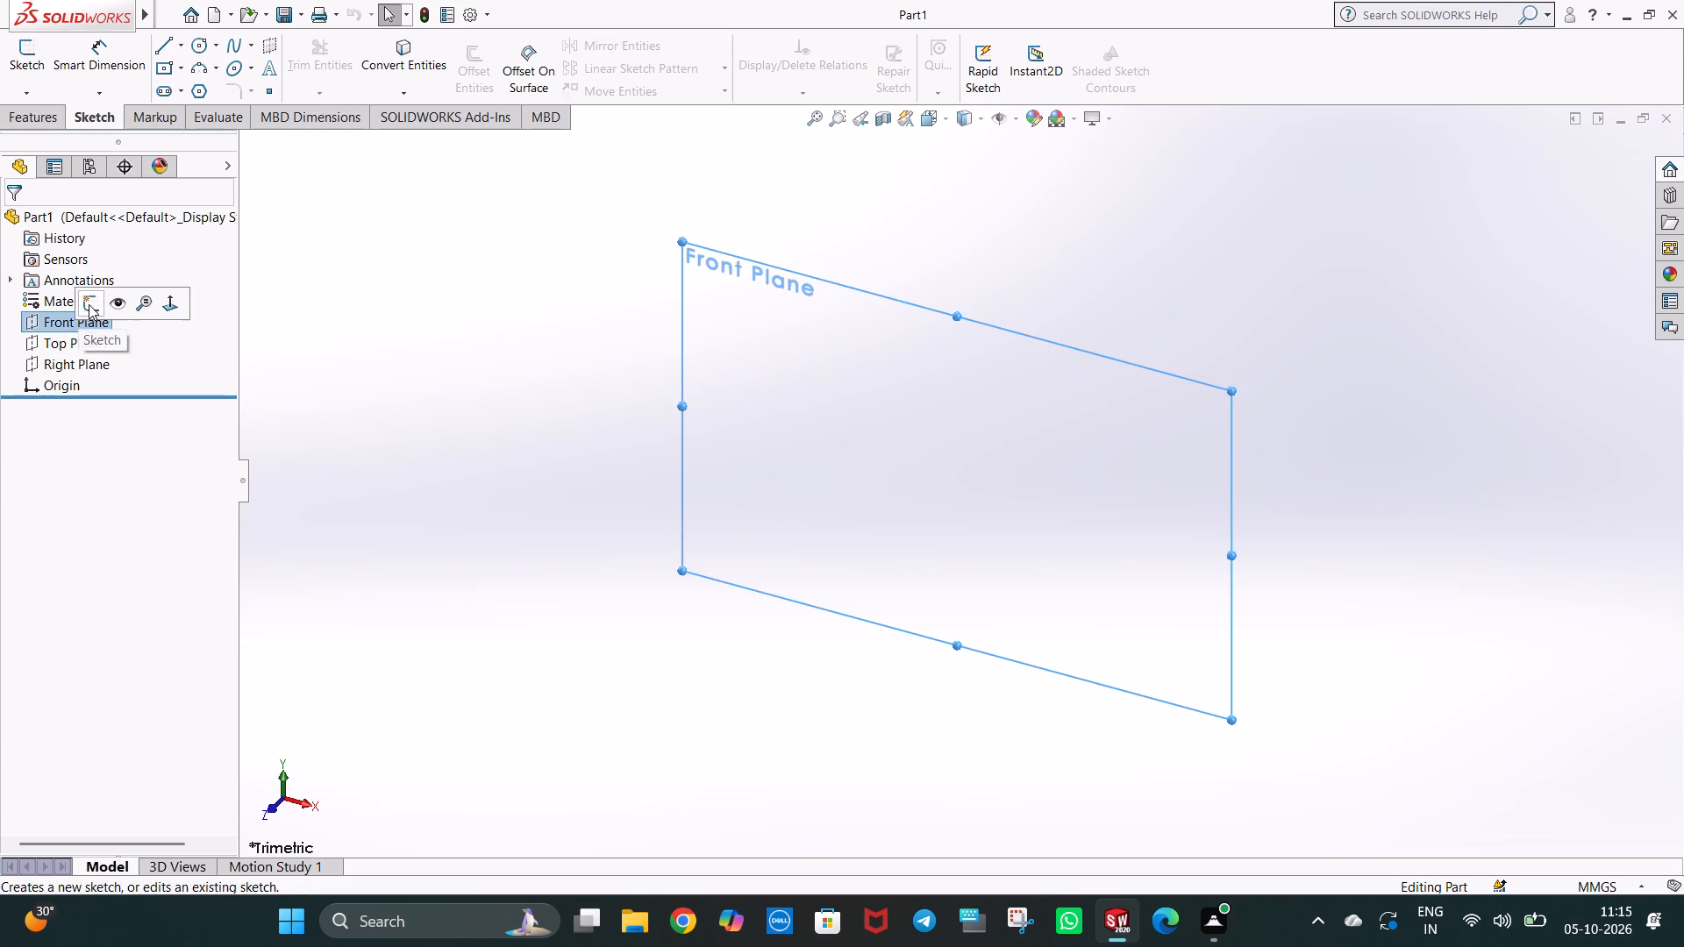
pyautogui.click(89, 304)
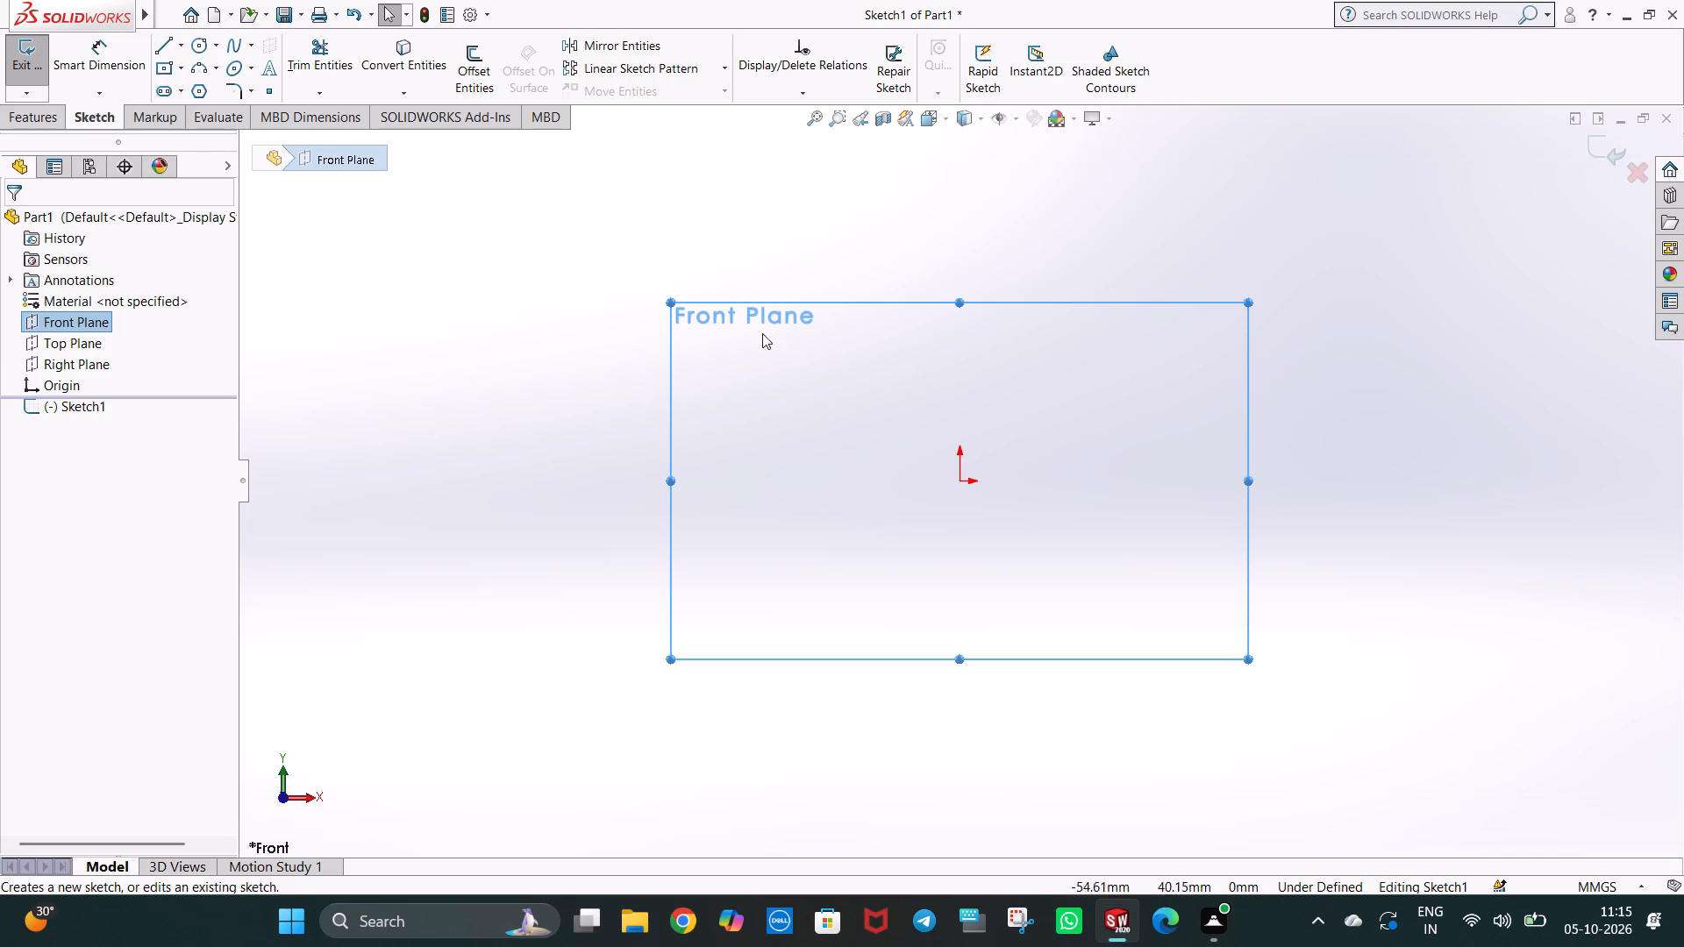
pyautogui.click(160, 48)
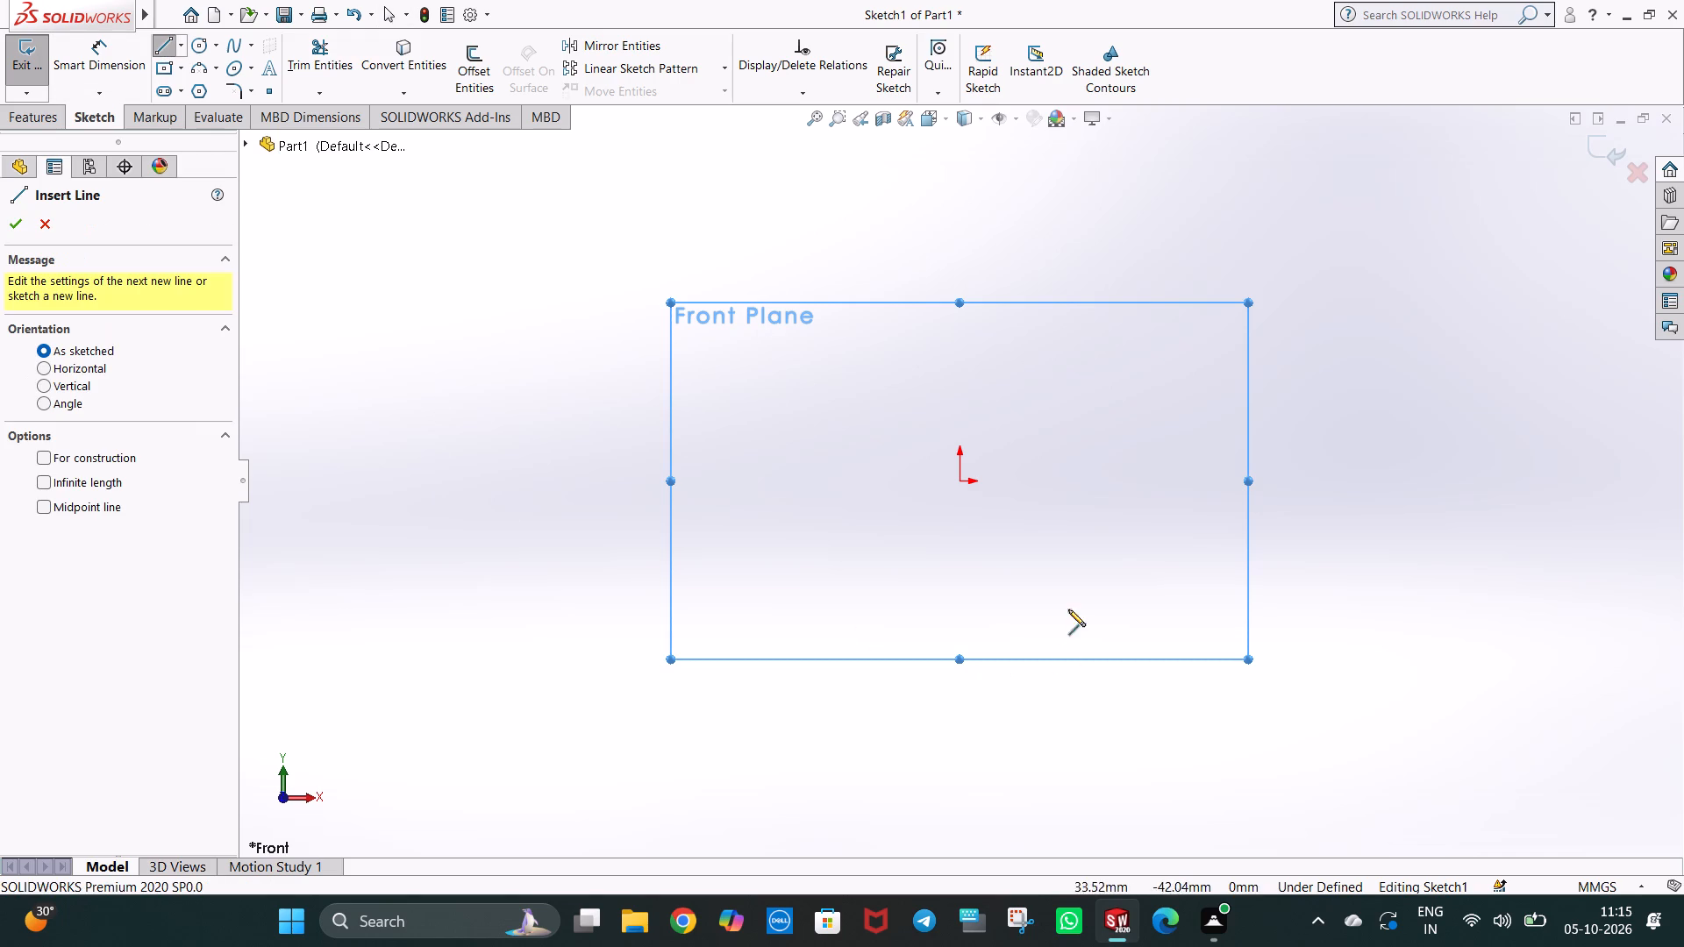
pyautogui.click(959, 482)
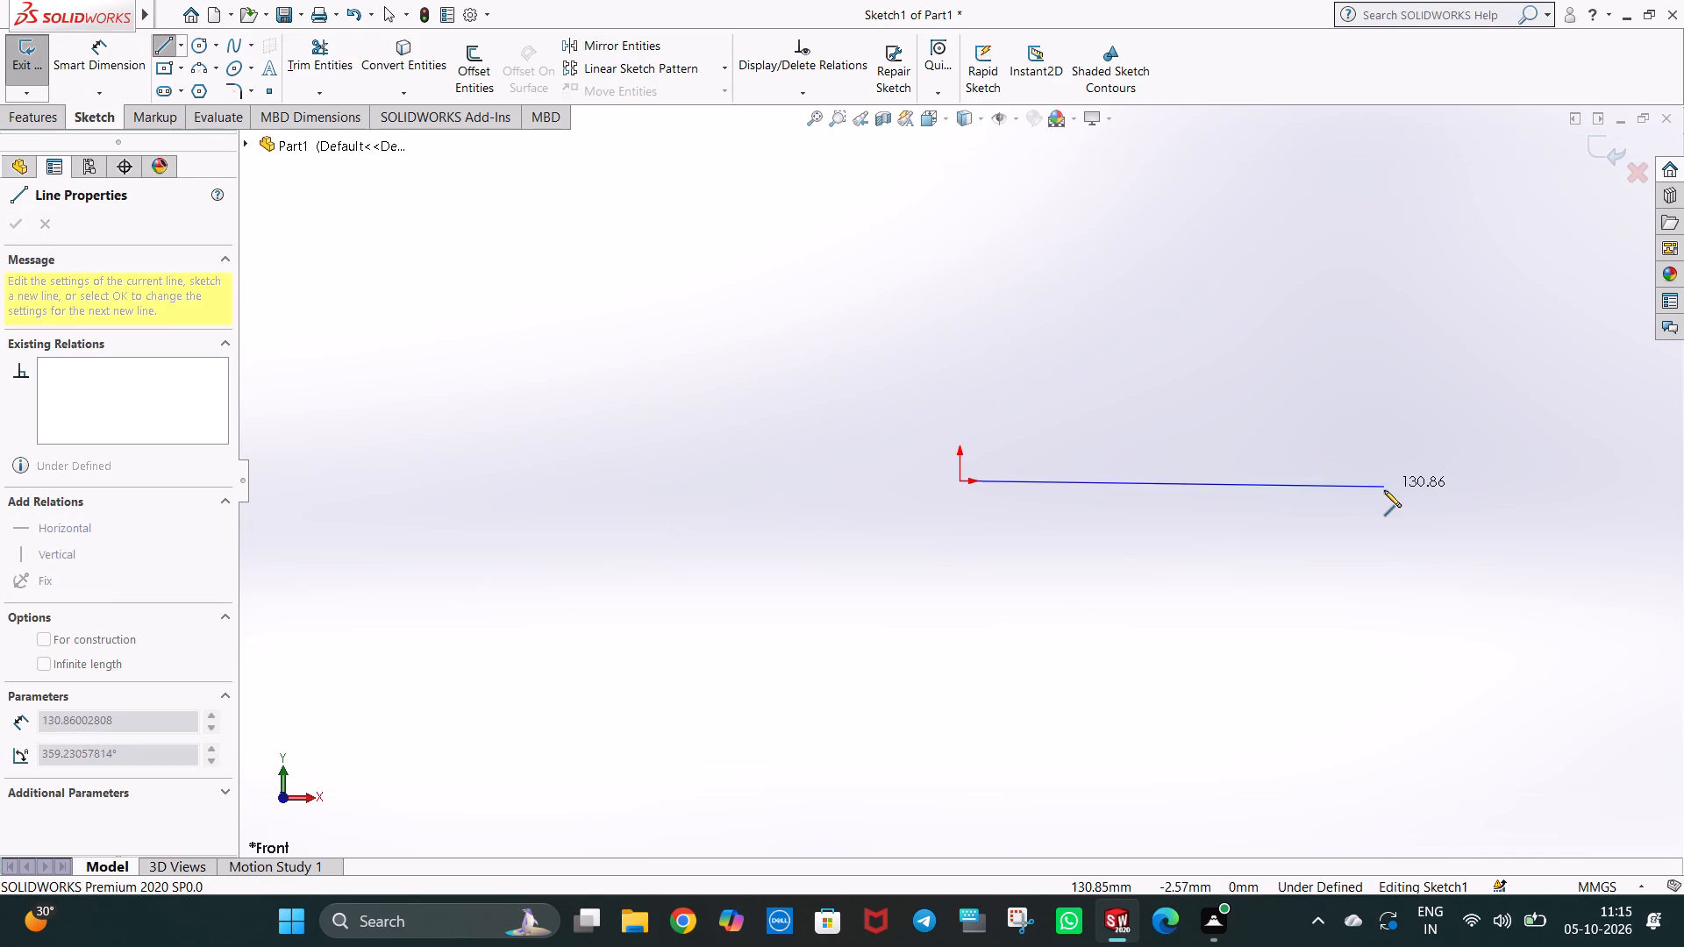
pyautogui.click(1385, 481)
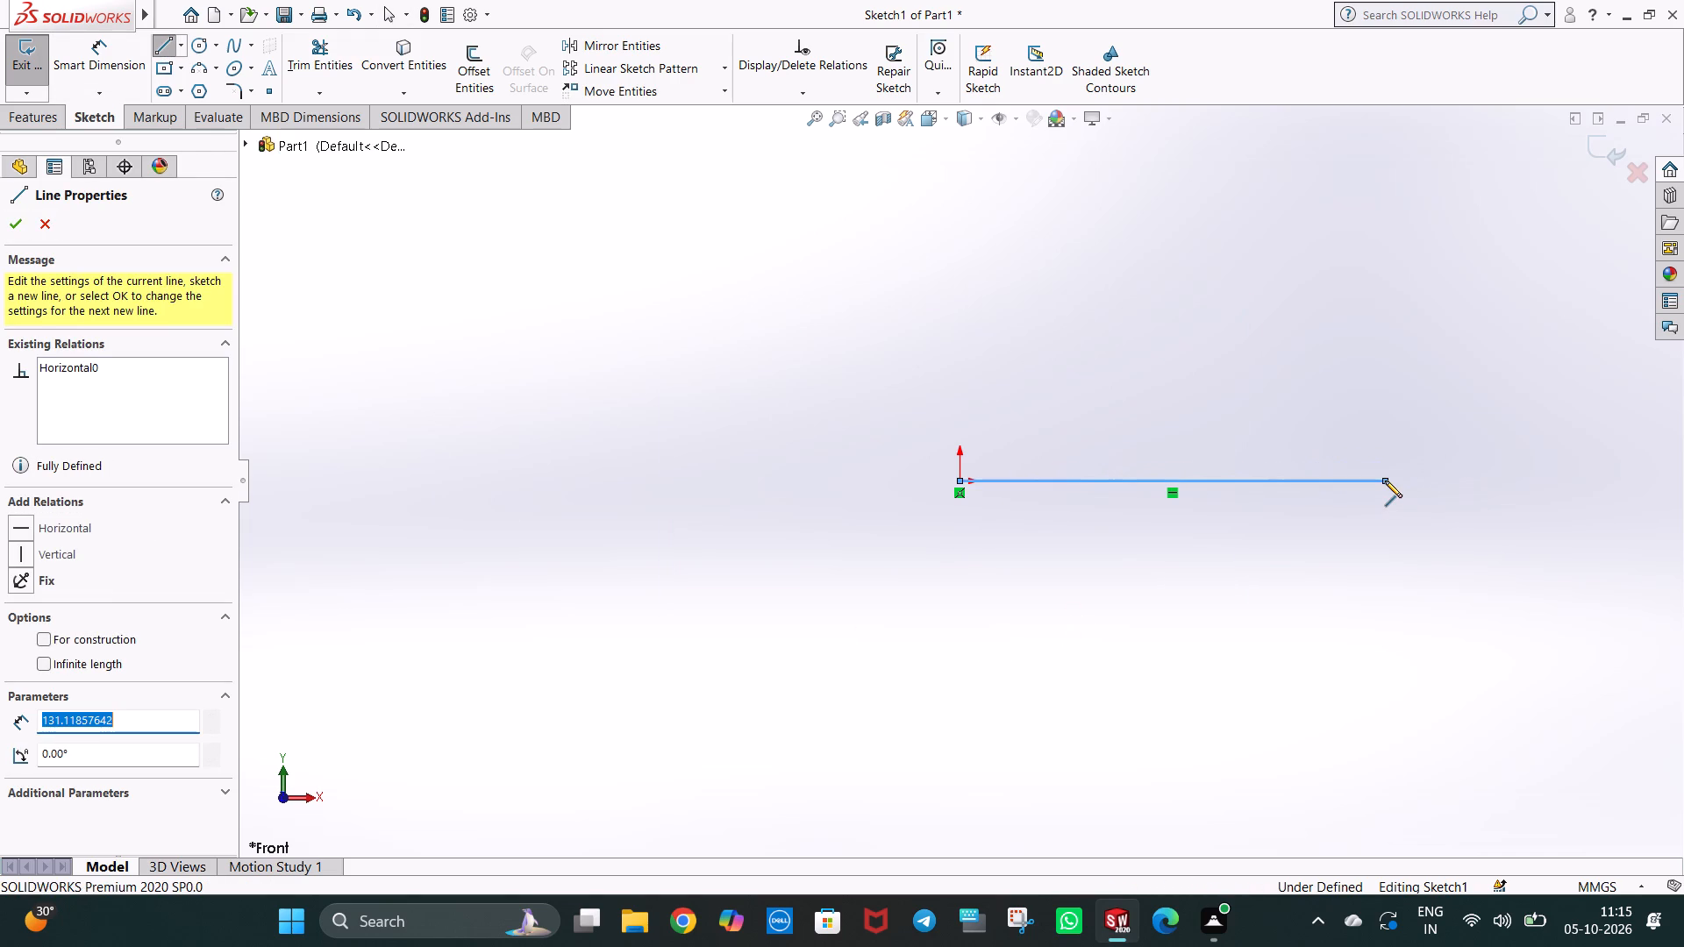
pyautogui.write('165')
pyautogui.press('Return')
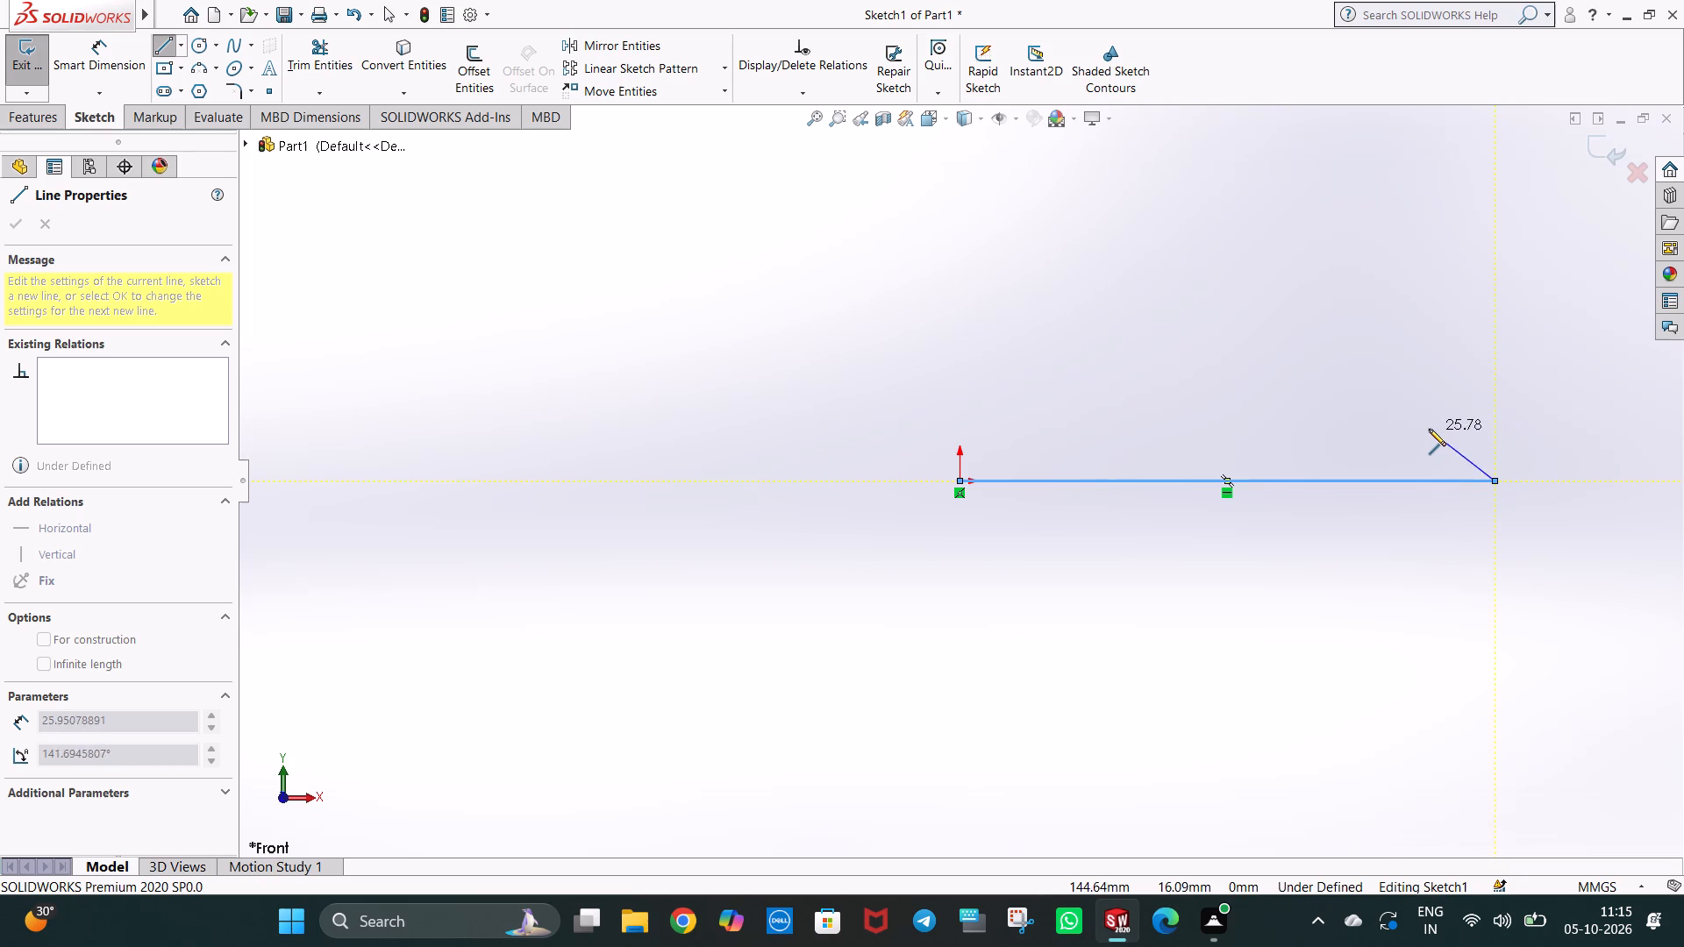
# From the base line's free end, draw a 27 mm vertical line upward and a 90 mm horizontal line back toward the origin side.
pyautogui.click(1496, 384)
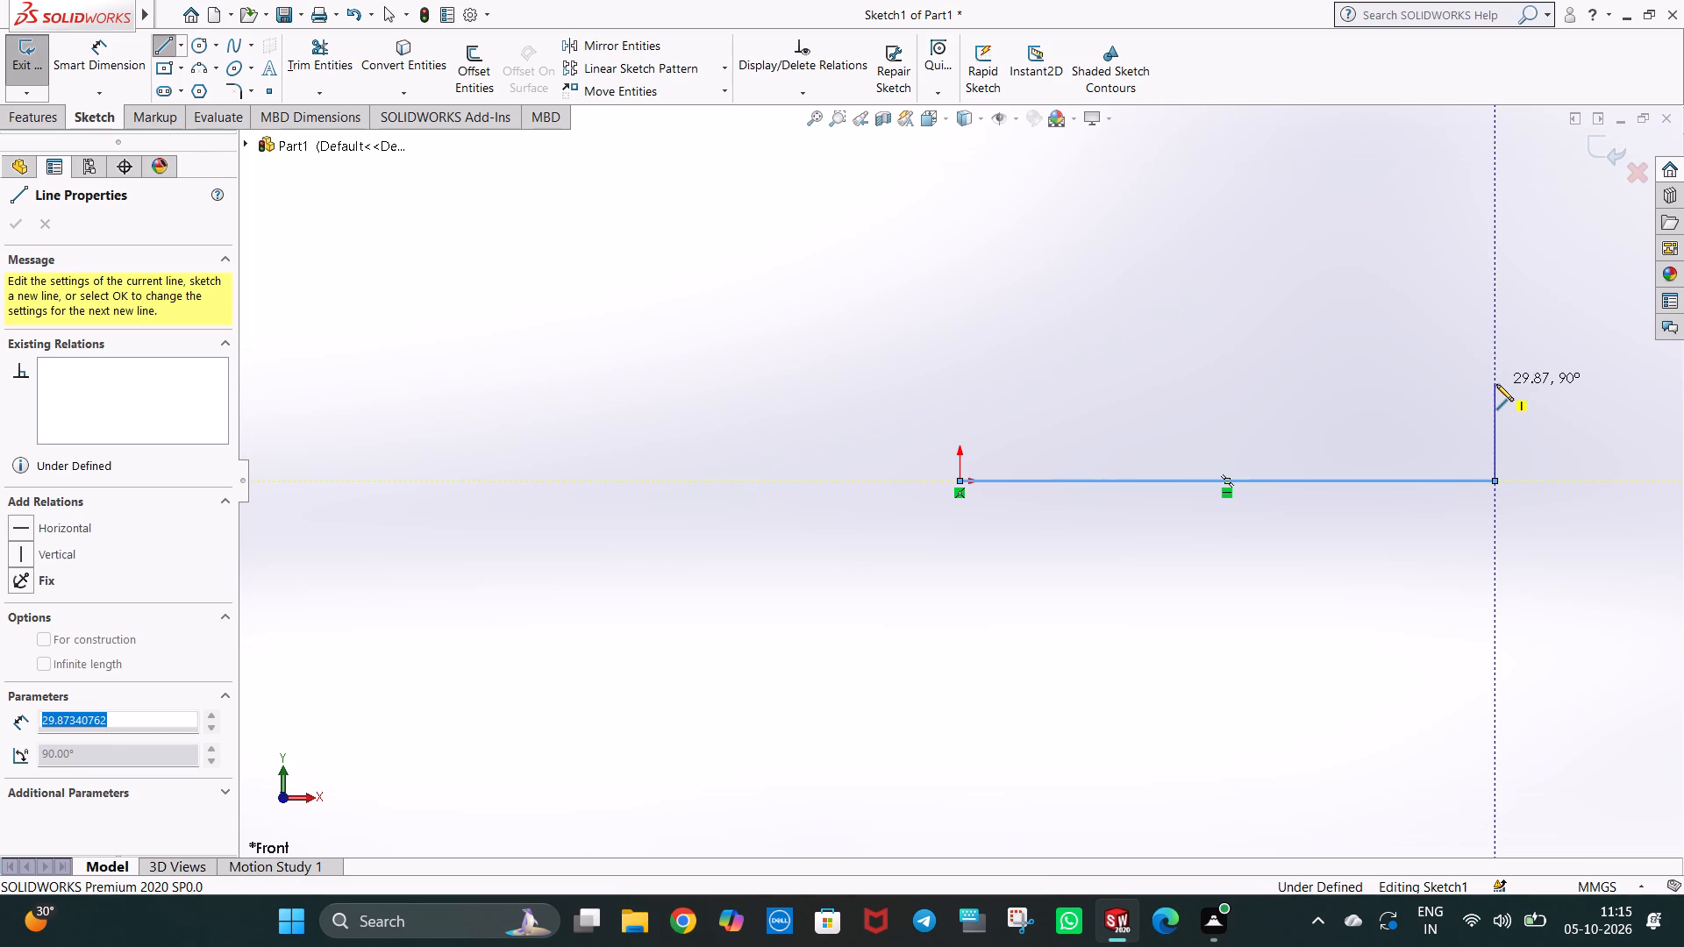
pyautogui.write('27')
pyautogui.press('Return')
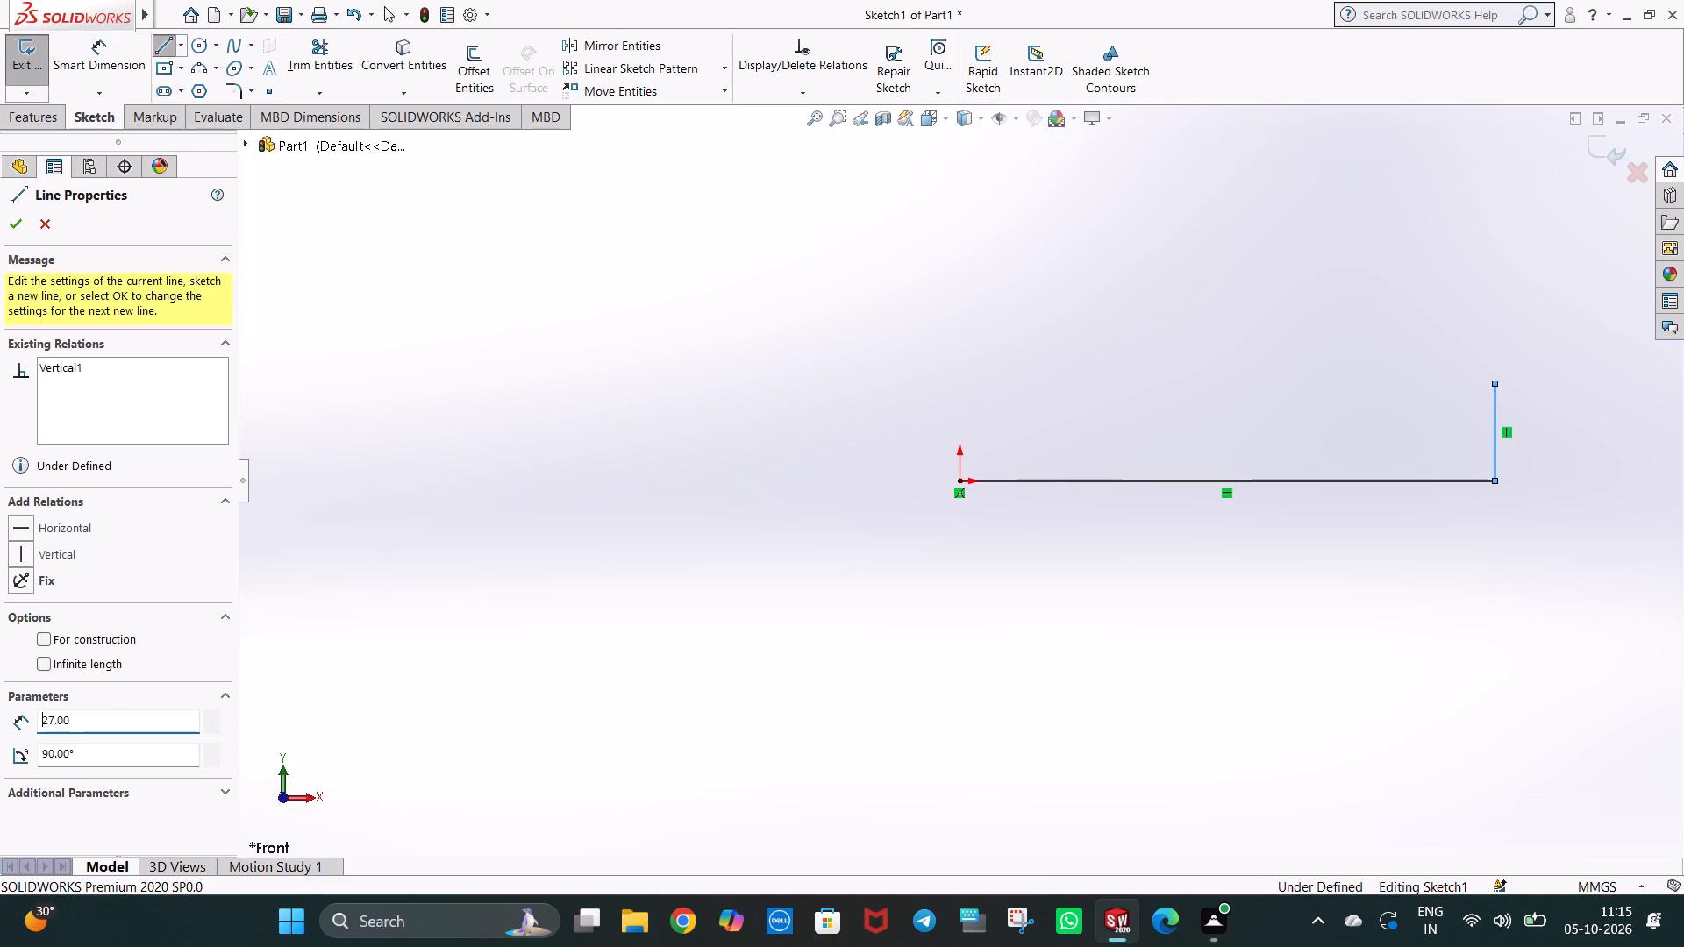
pyautogui.click(1205, 391)
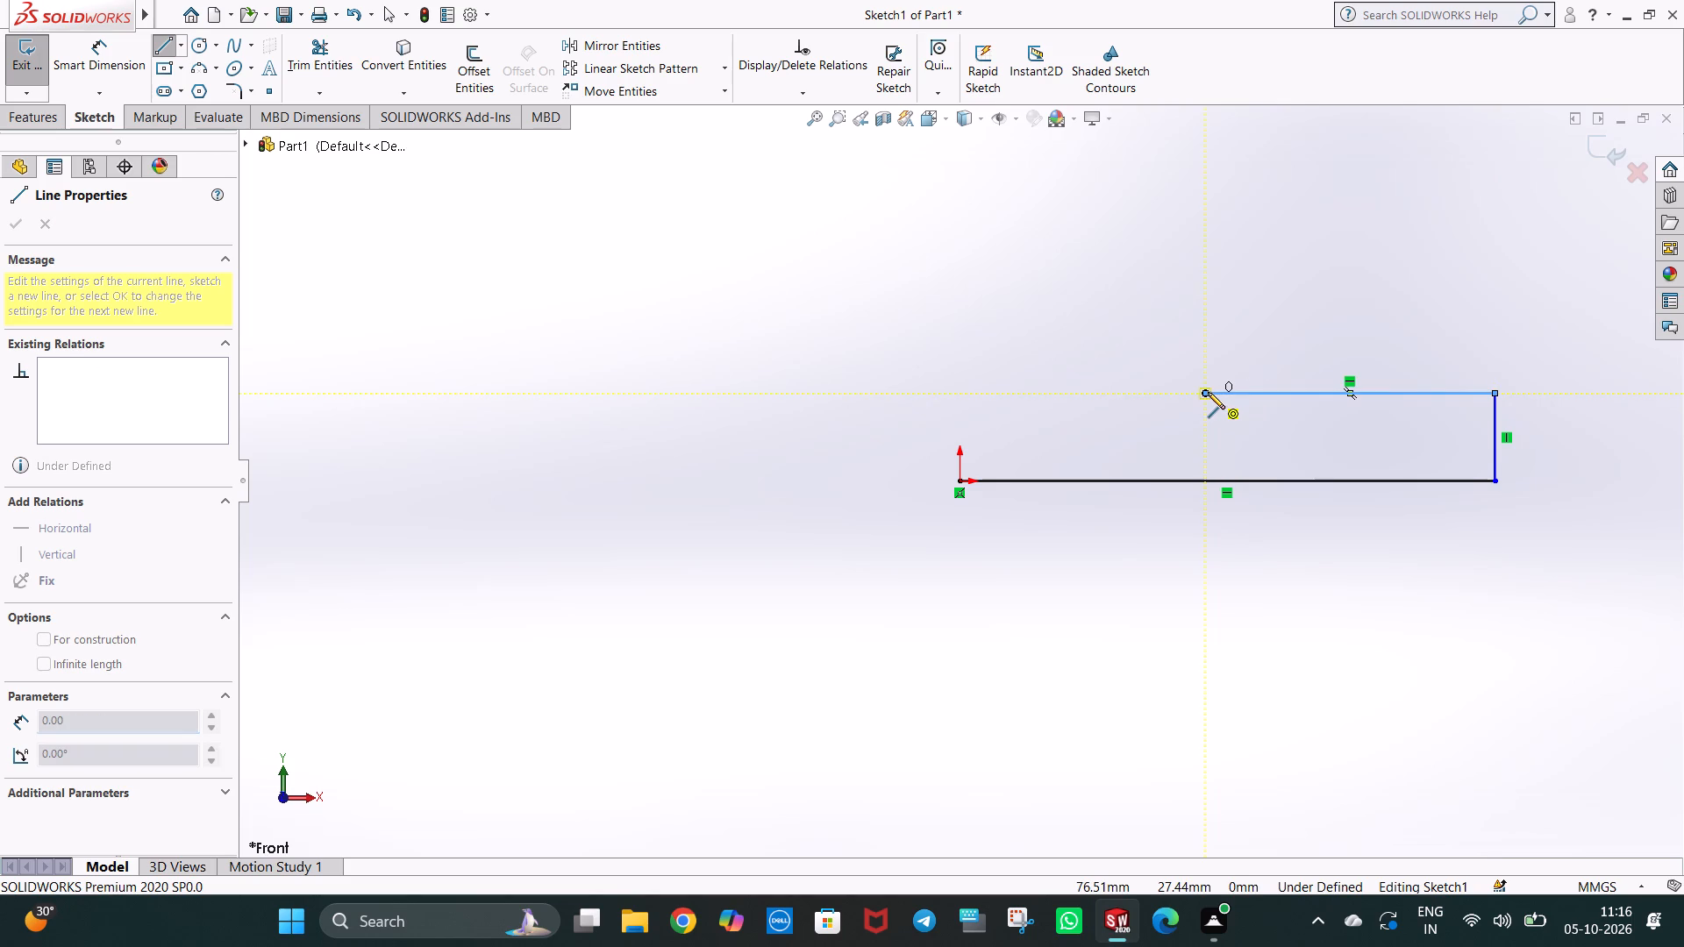
pyautogui.press('Escape')
pyautogui.click(1260, 394)
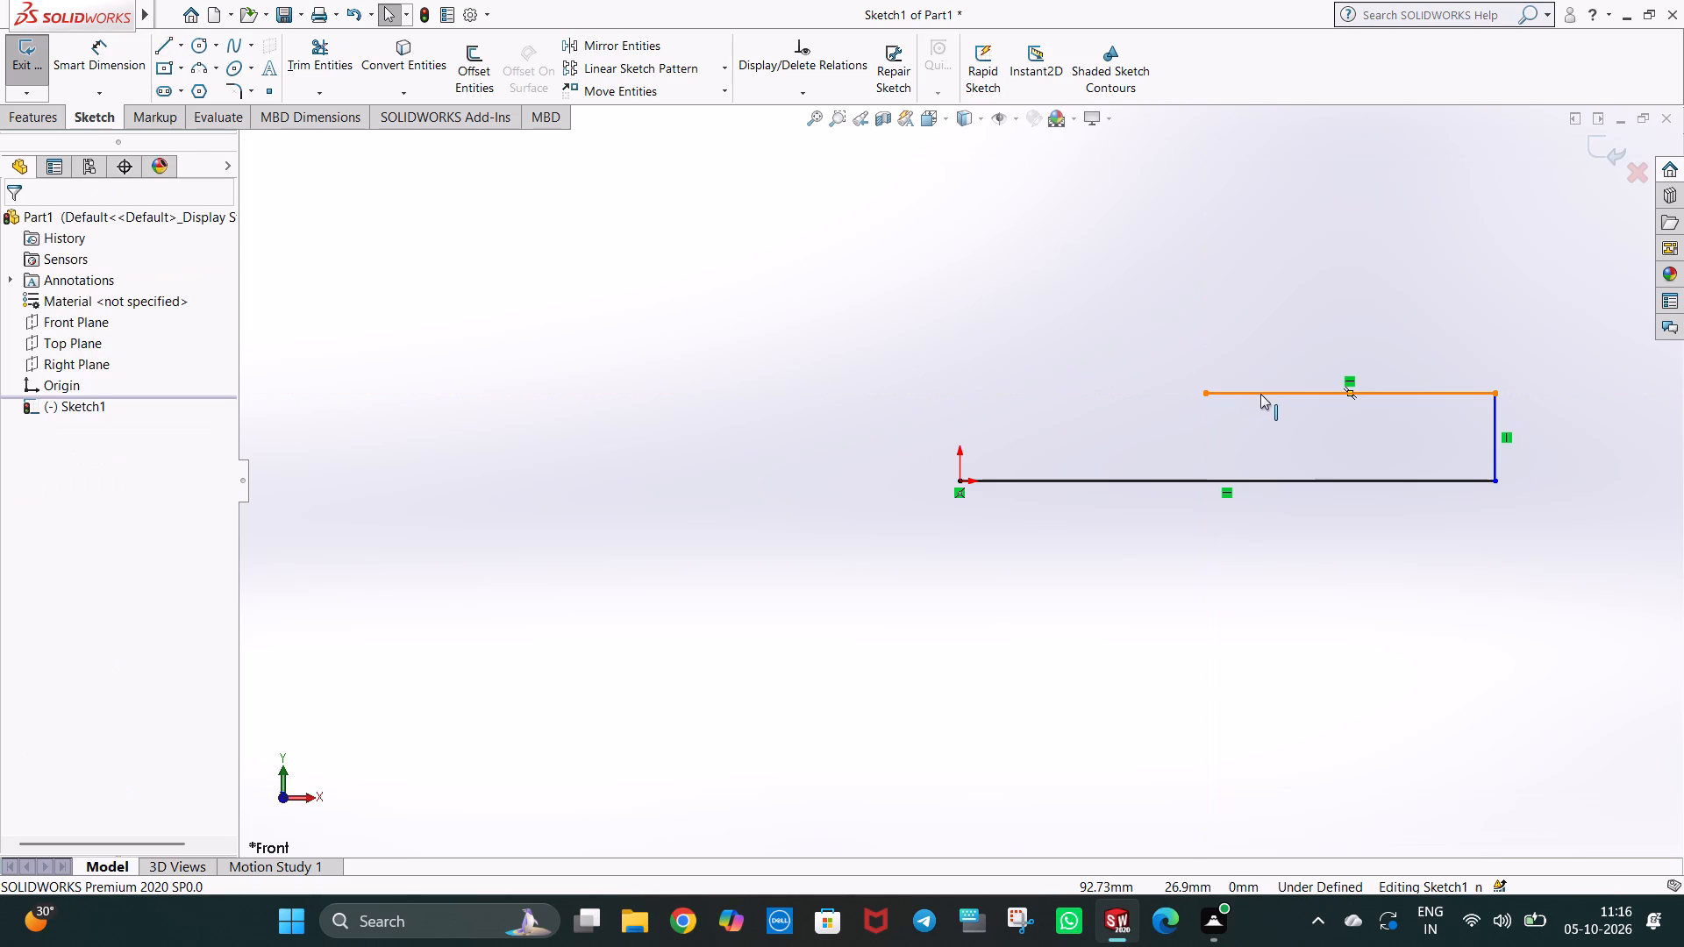
pyautogui.write('90')
pyautogui.press('Return')
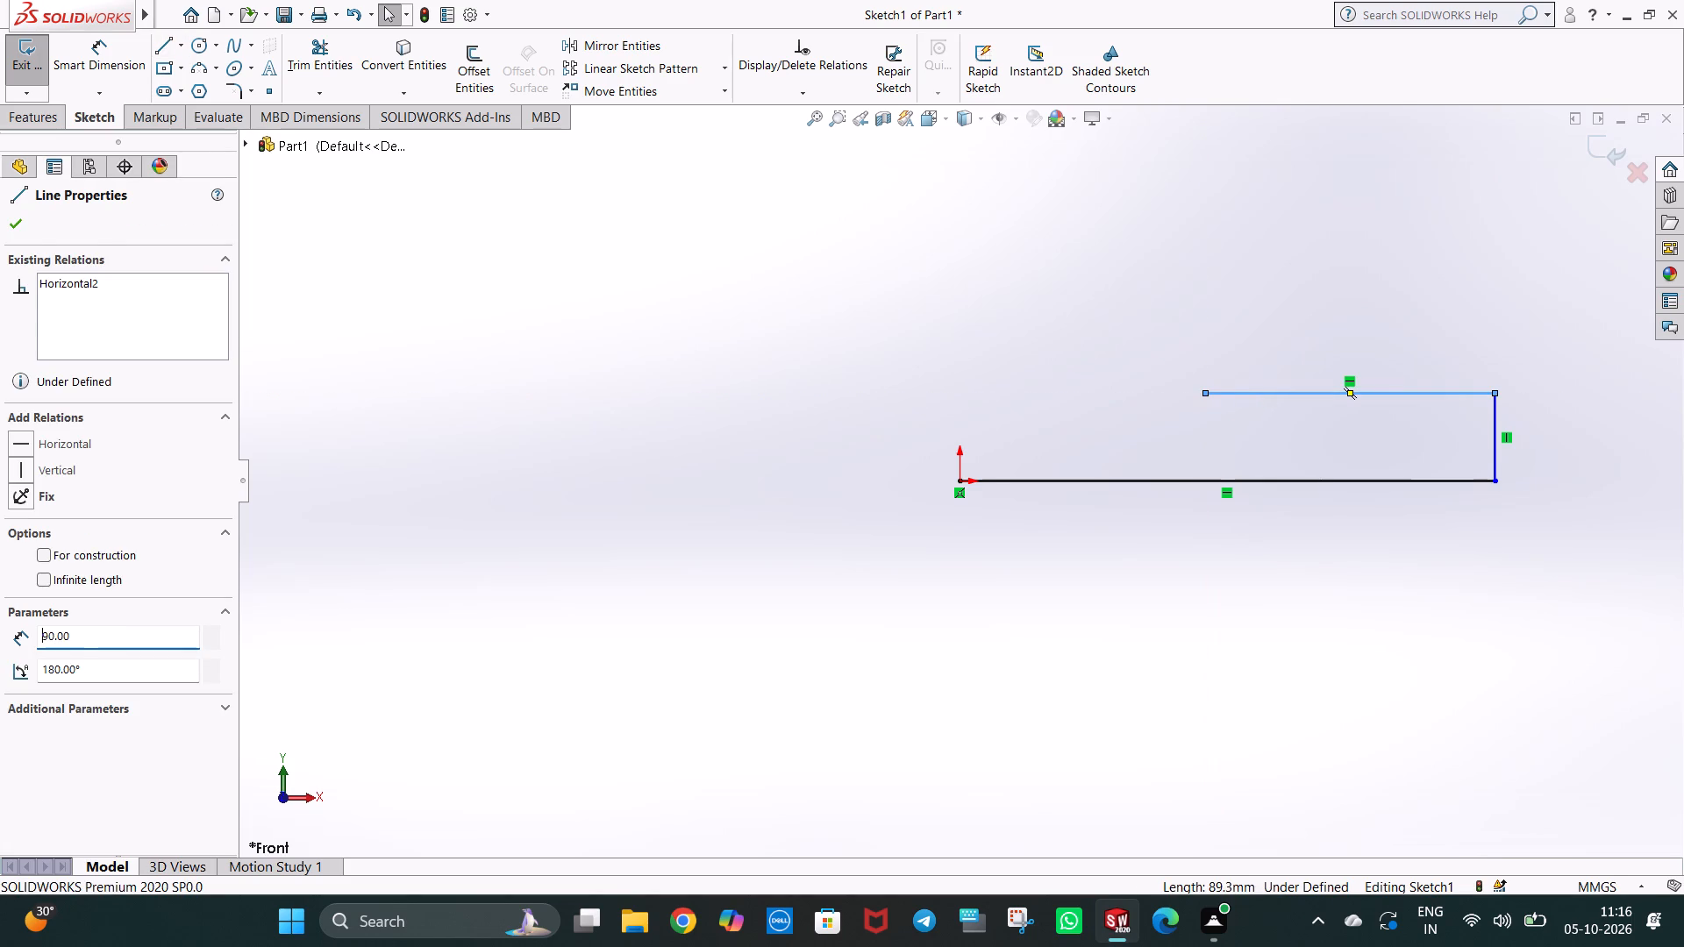
pyautogui.press('Escape')
pyautogui.click(1258, 338)
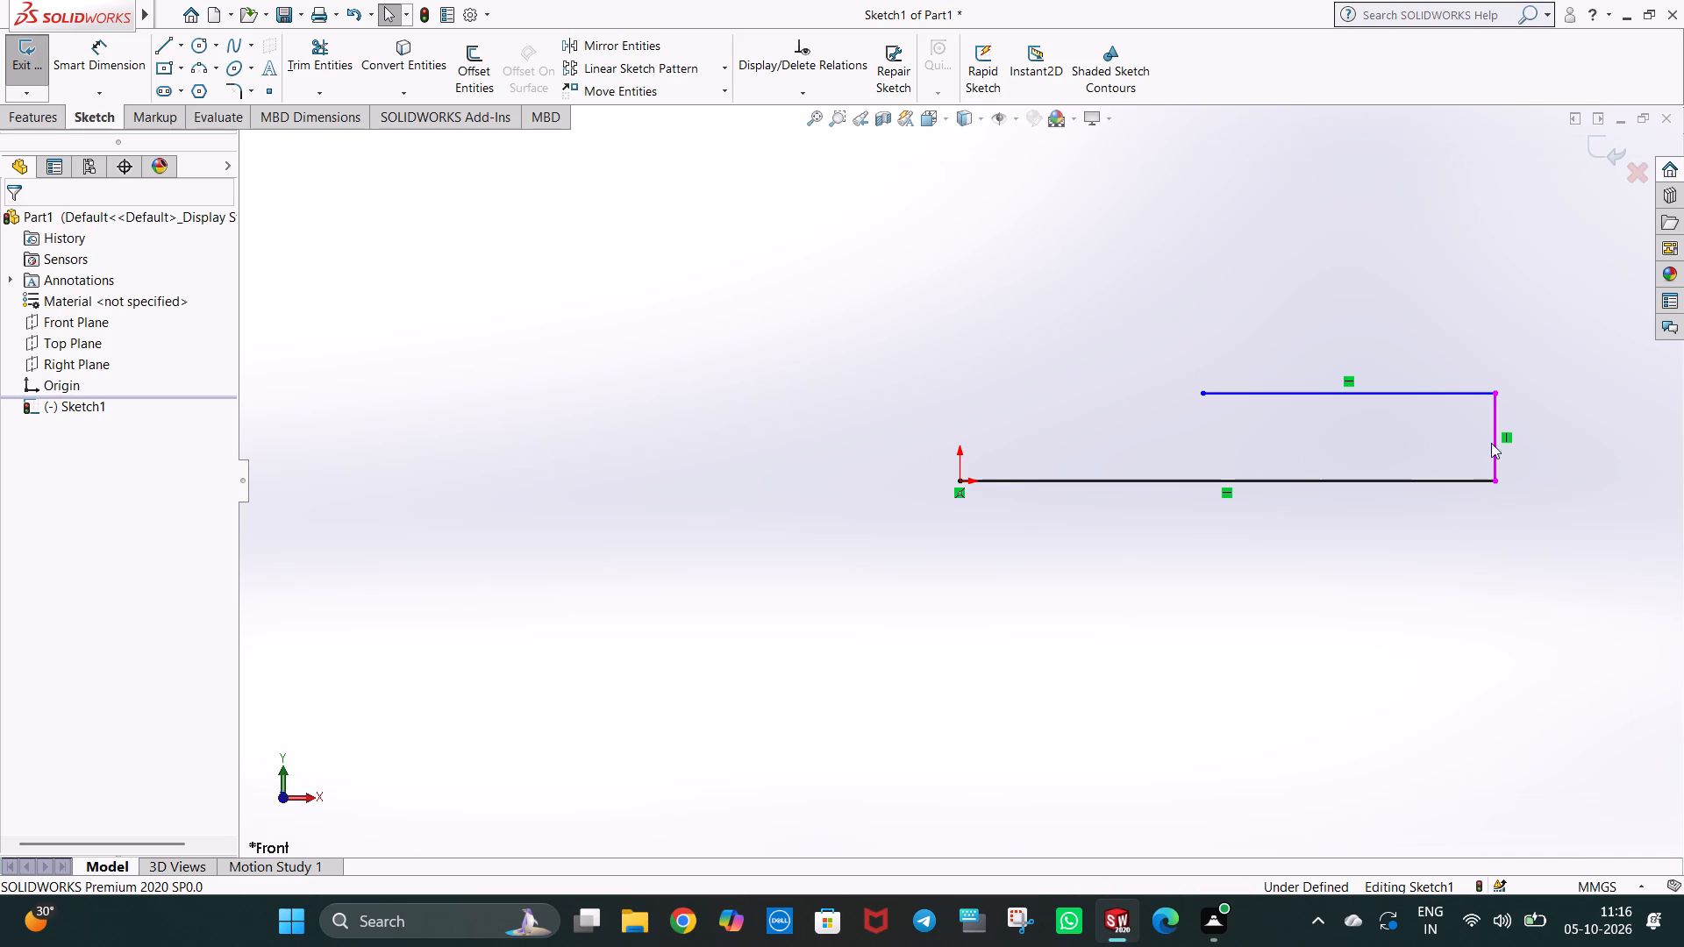
# Check the lengths of the vertical end line, the upper horizontal line and the base line.
pyautogui.click(1494, 451)
pyautogui.press('Escape')
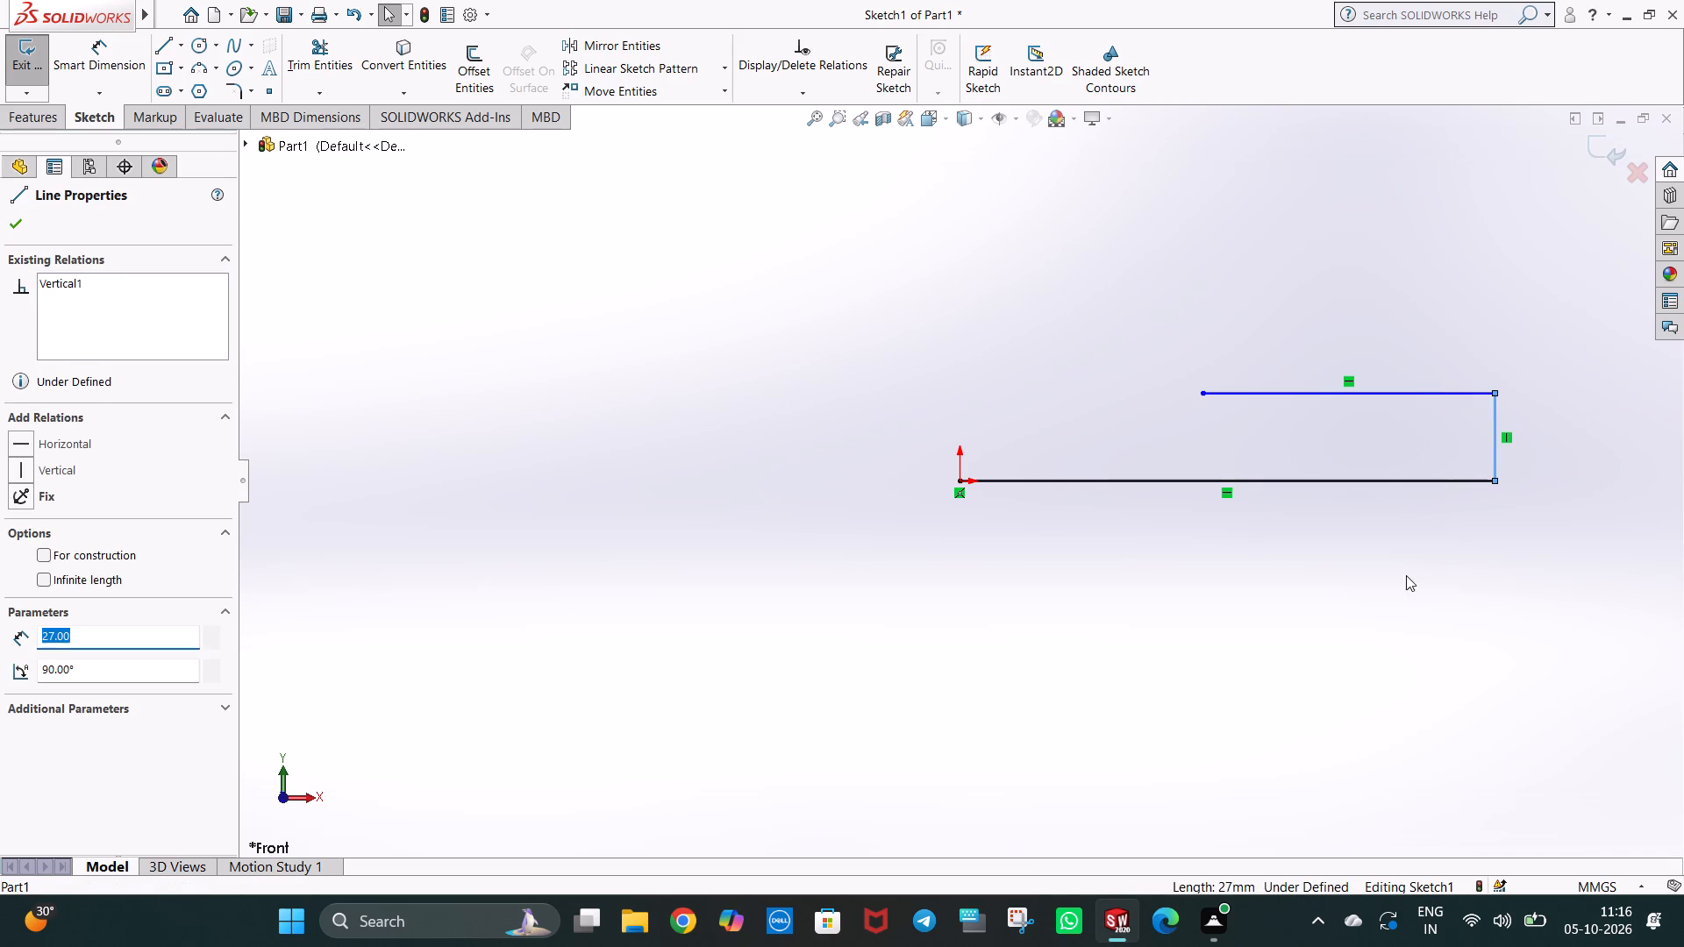
pyautogui.click(1406, 575)
pyautogui.click(1391, 398)
pyautogui.click(1289, 615)
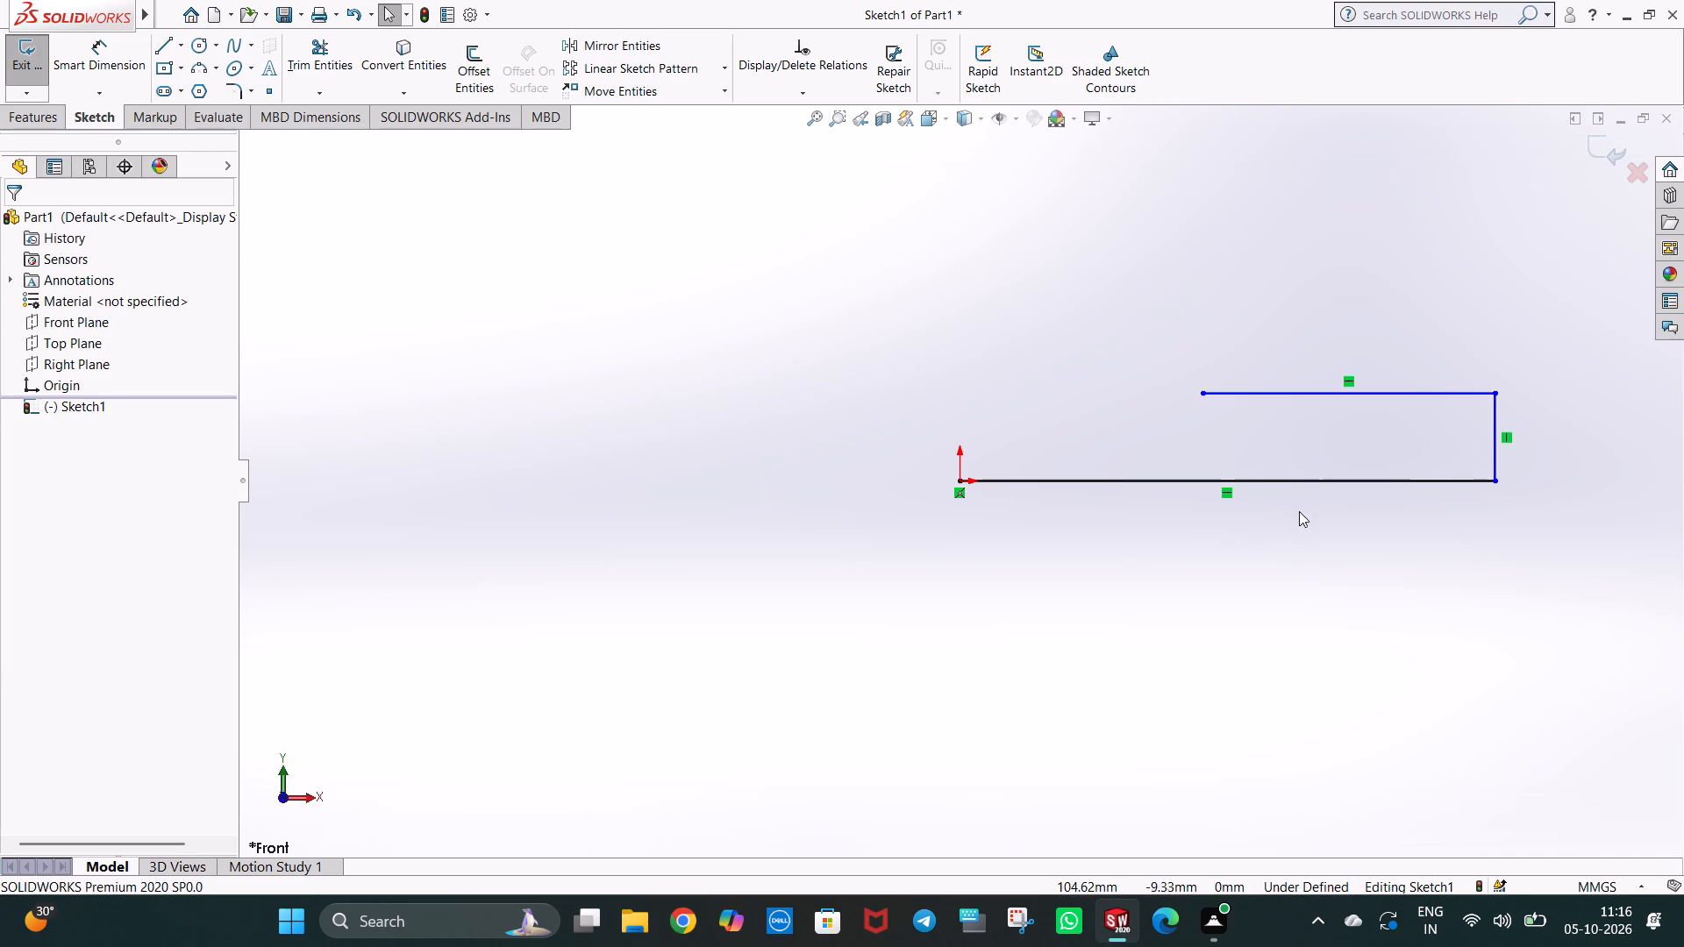
pyautogui.click(1309, 484)
pyautogui.click(1227, 623)
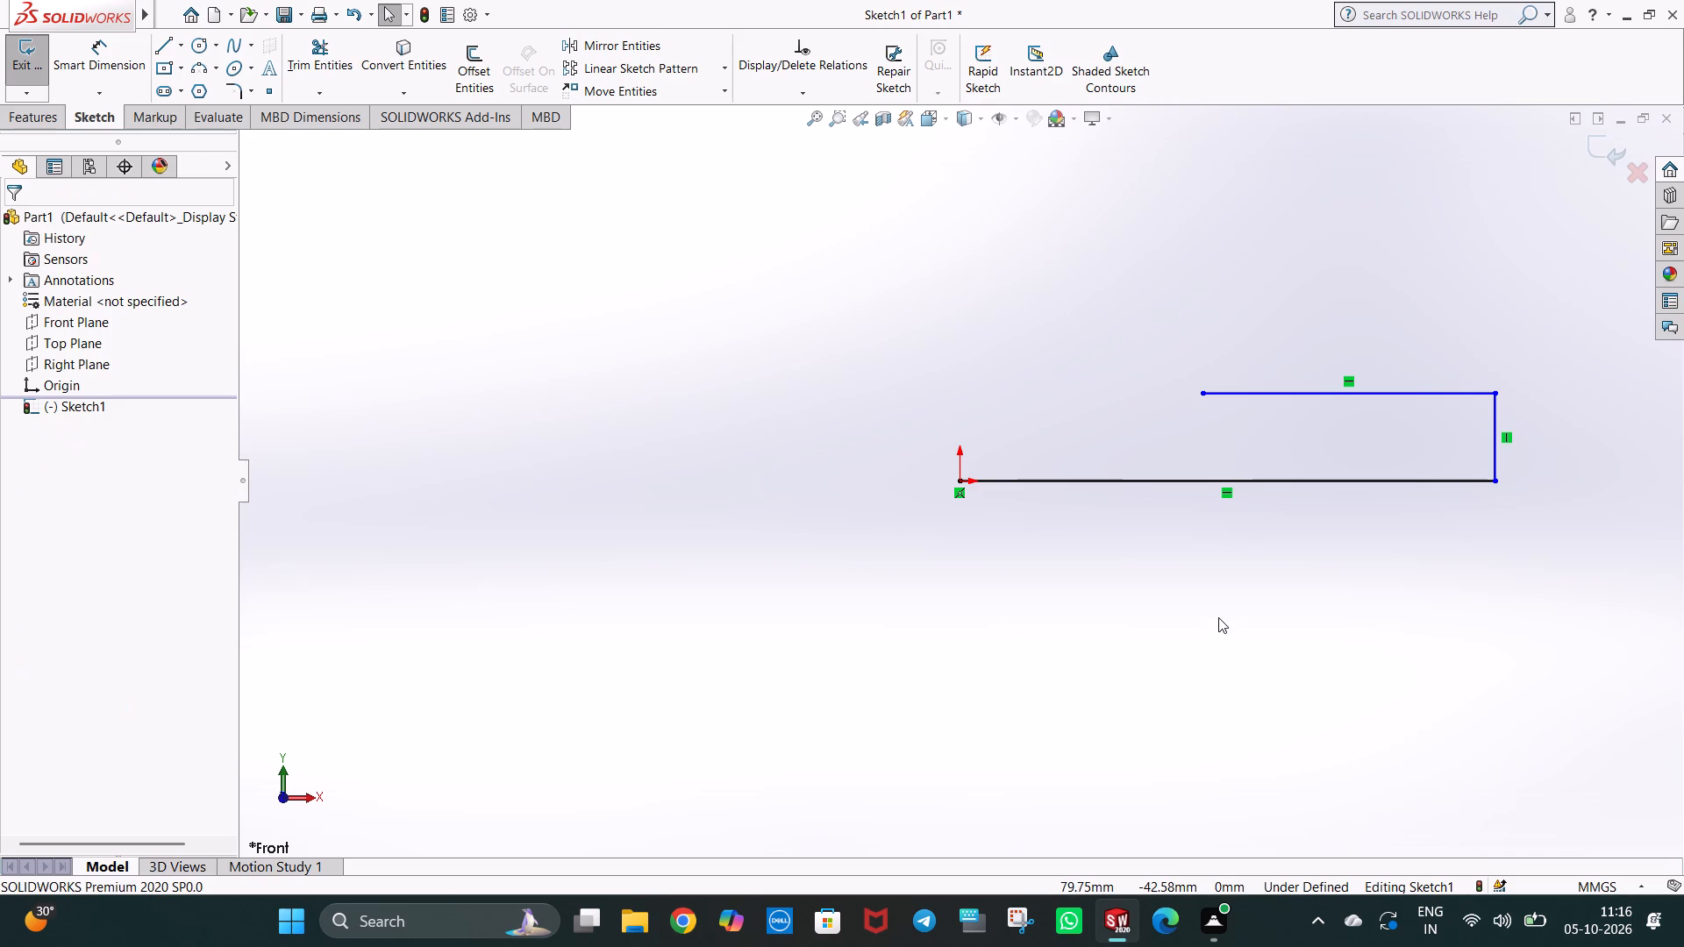
# Close the stepped profile with a 16 mm vertical line from the origin, a 75 mm horizontal line and an 11 mm vertical line.
pyautogui.click(170, 40)
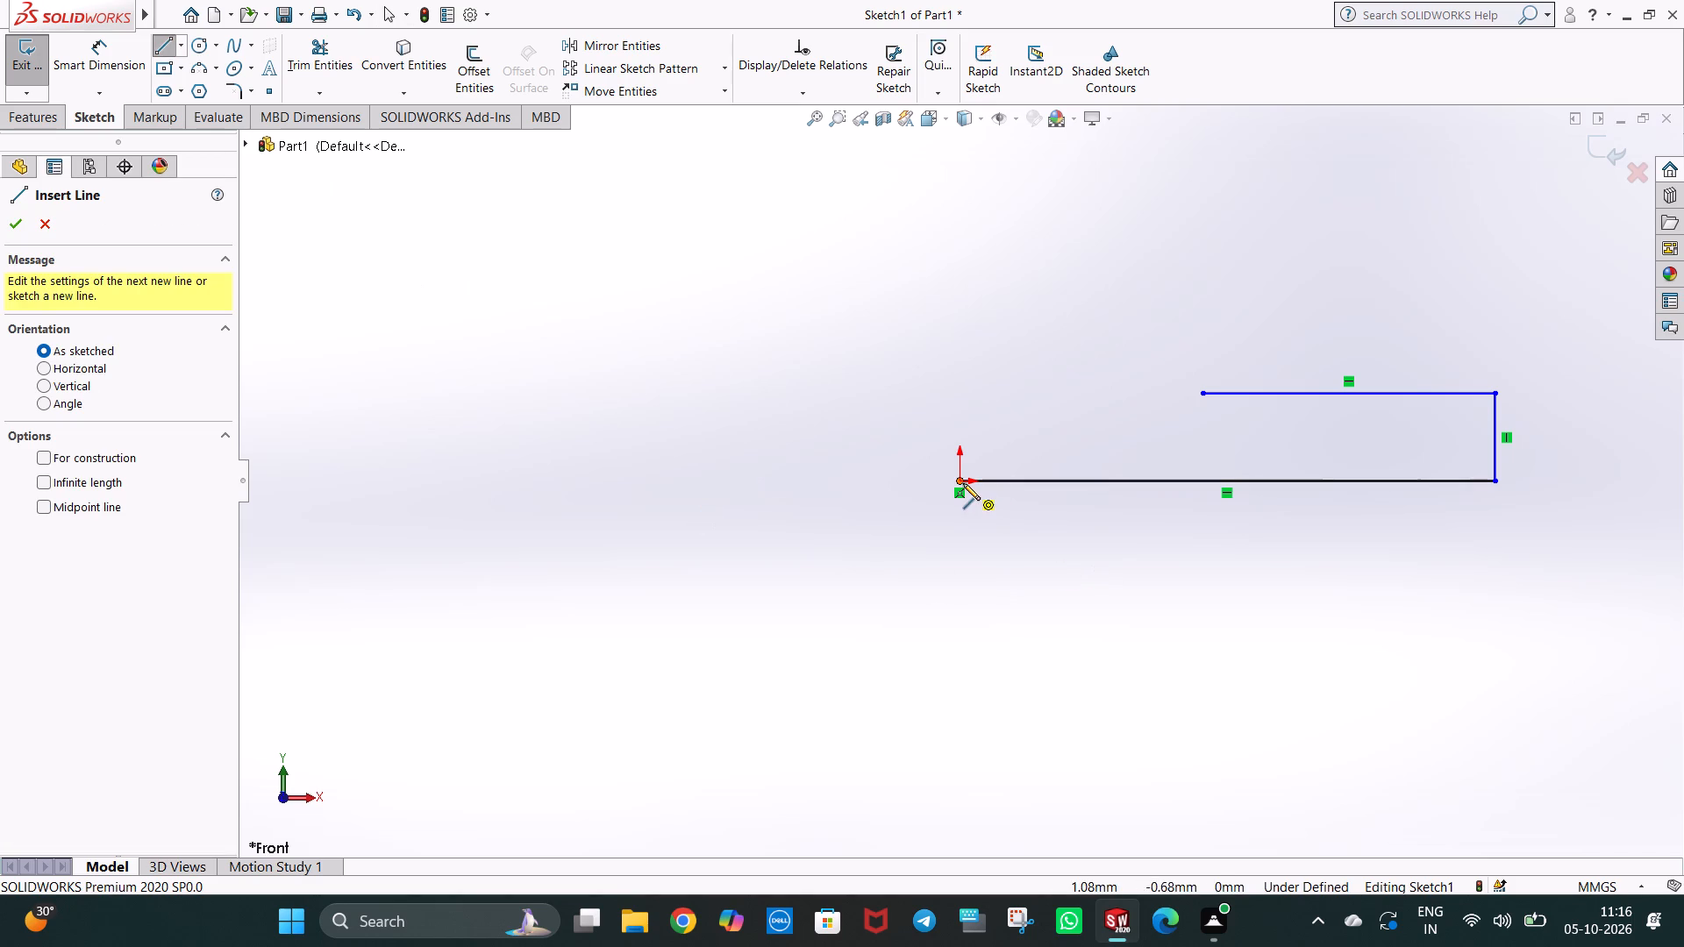
pyautogui.click(961, 479)
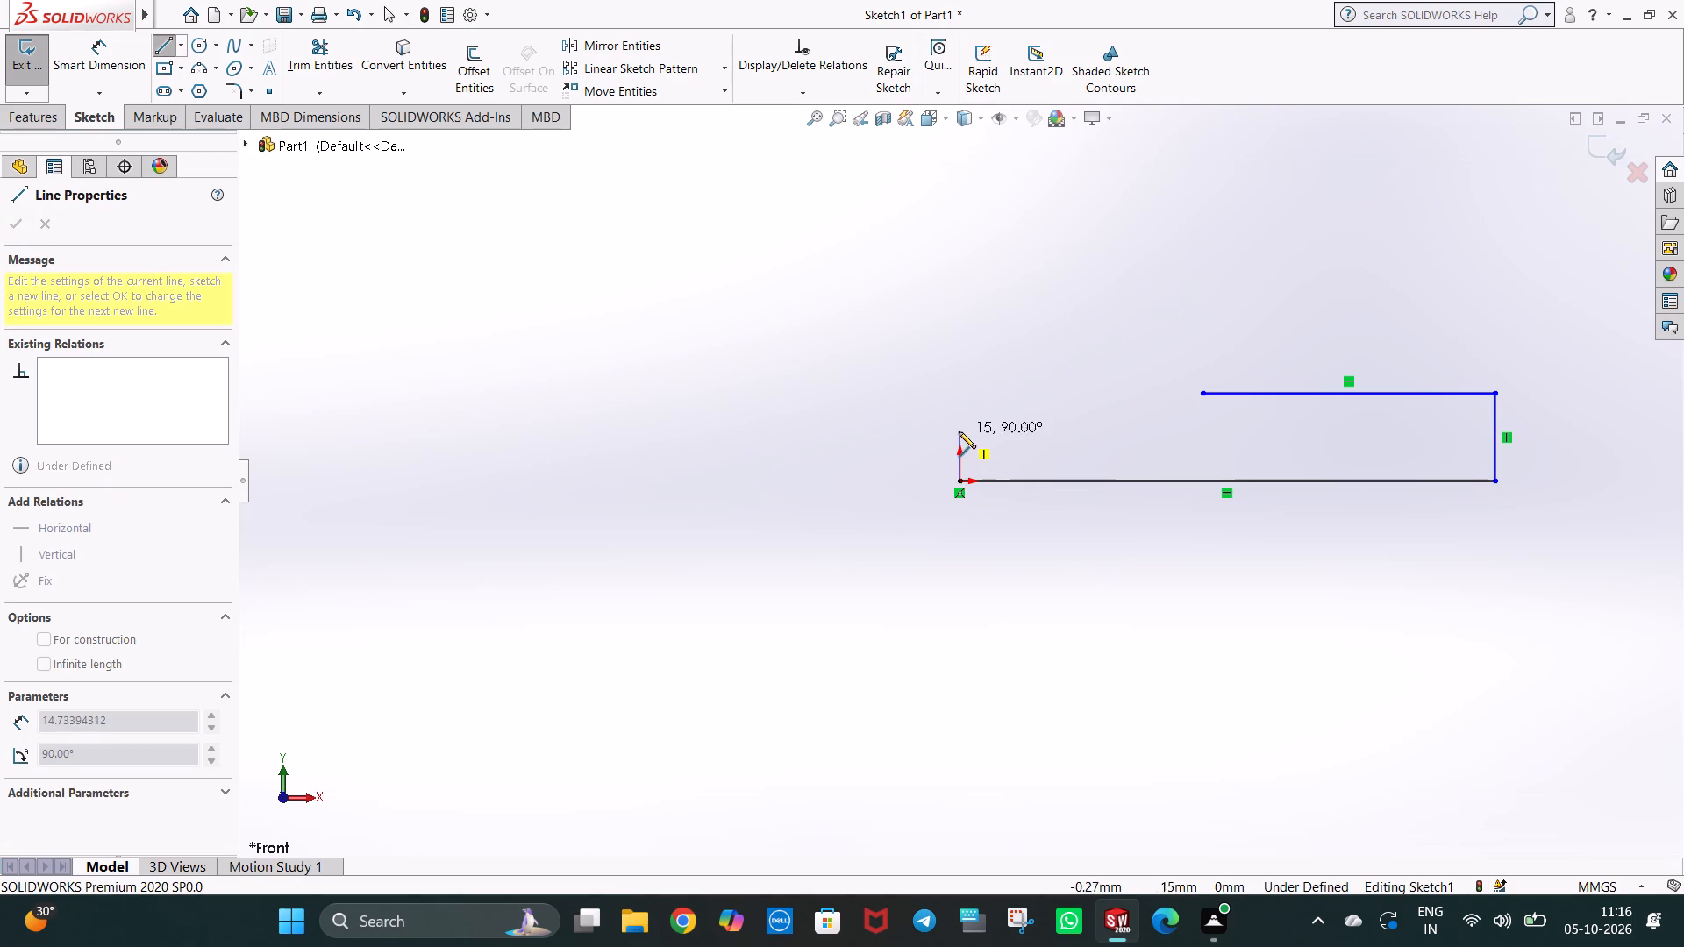
pyautogui.click(959, 431)
pyautogui.write('16')
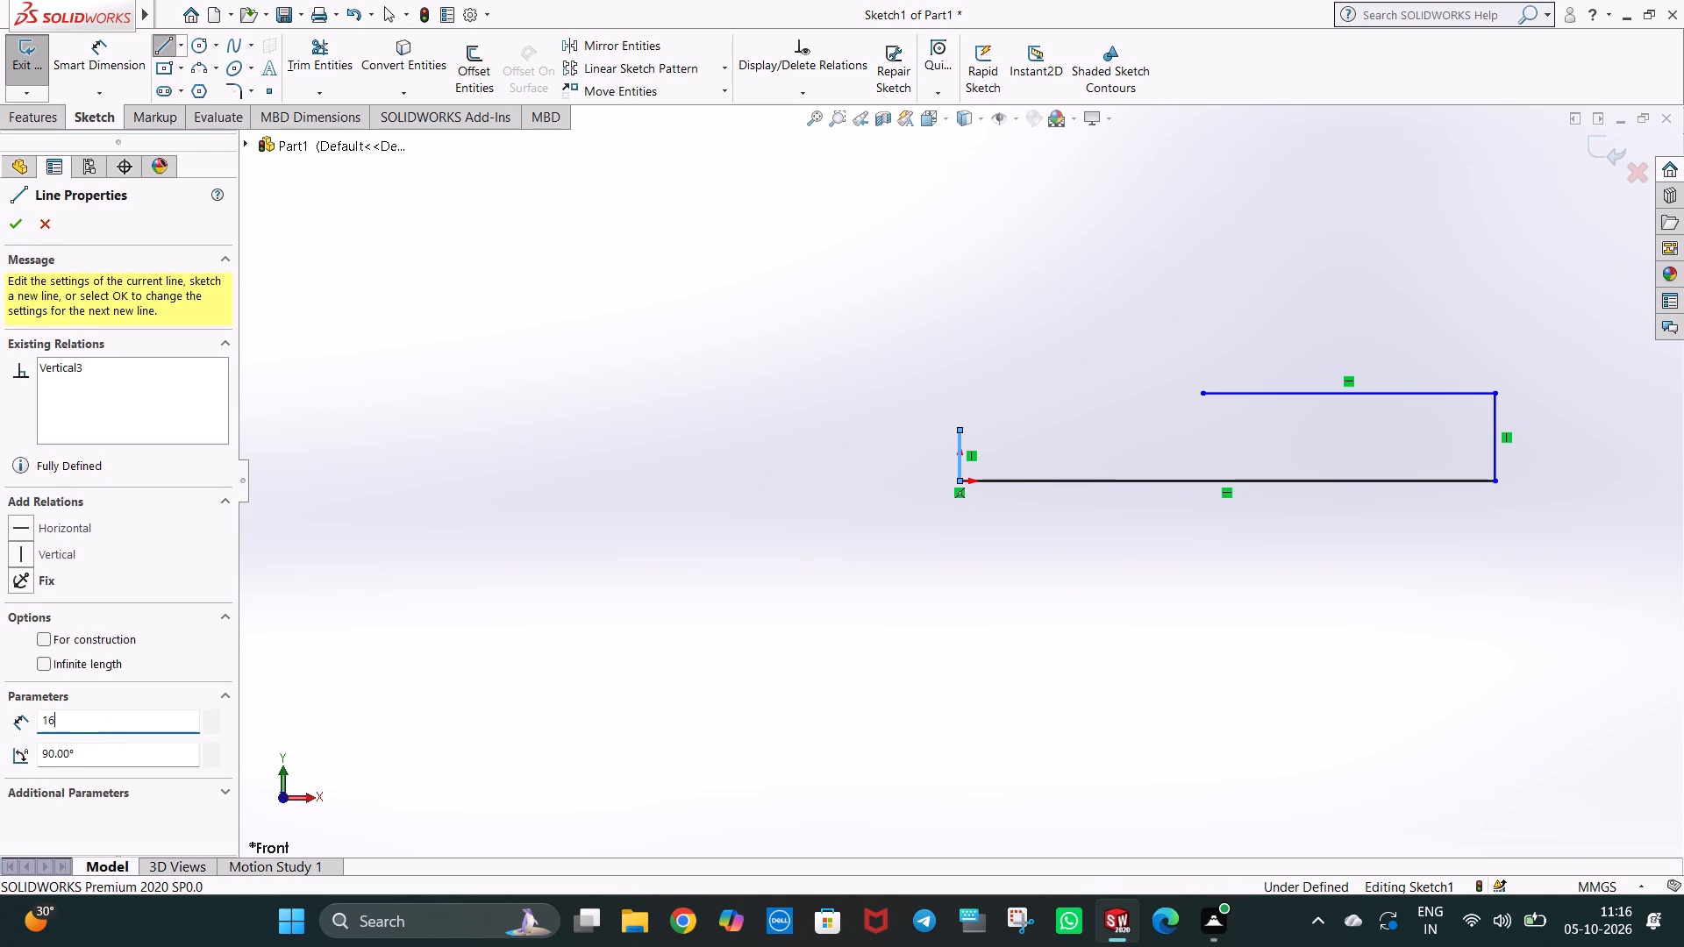
pyautogui.press('Return')
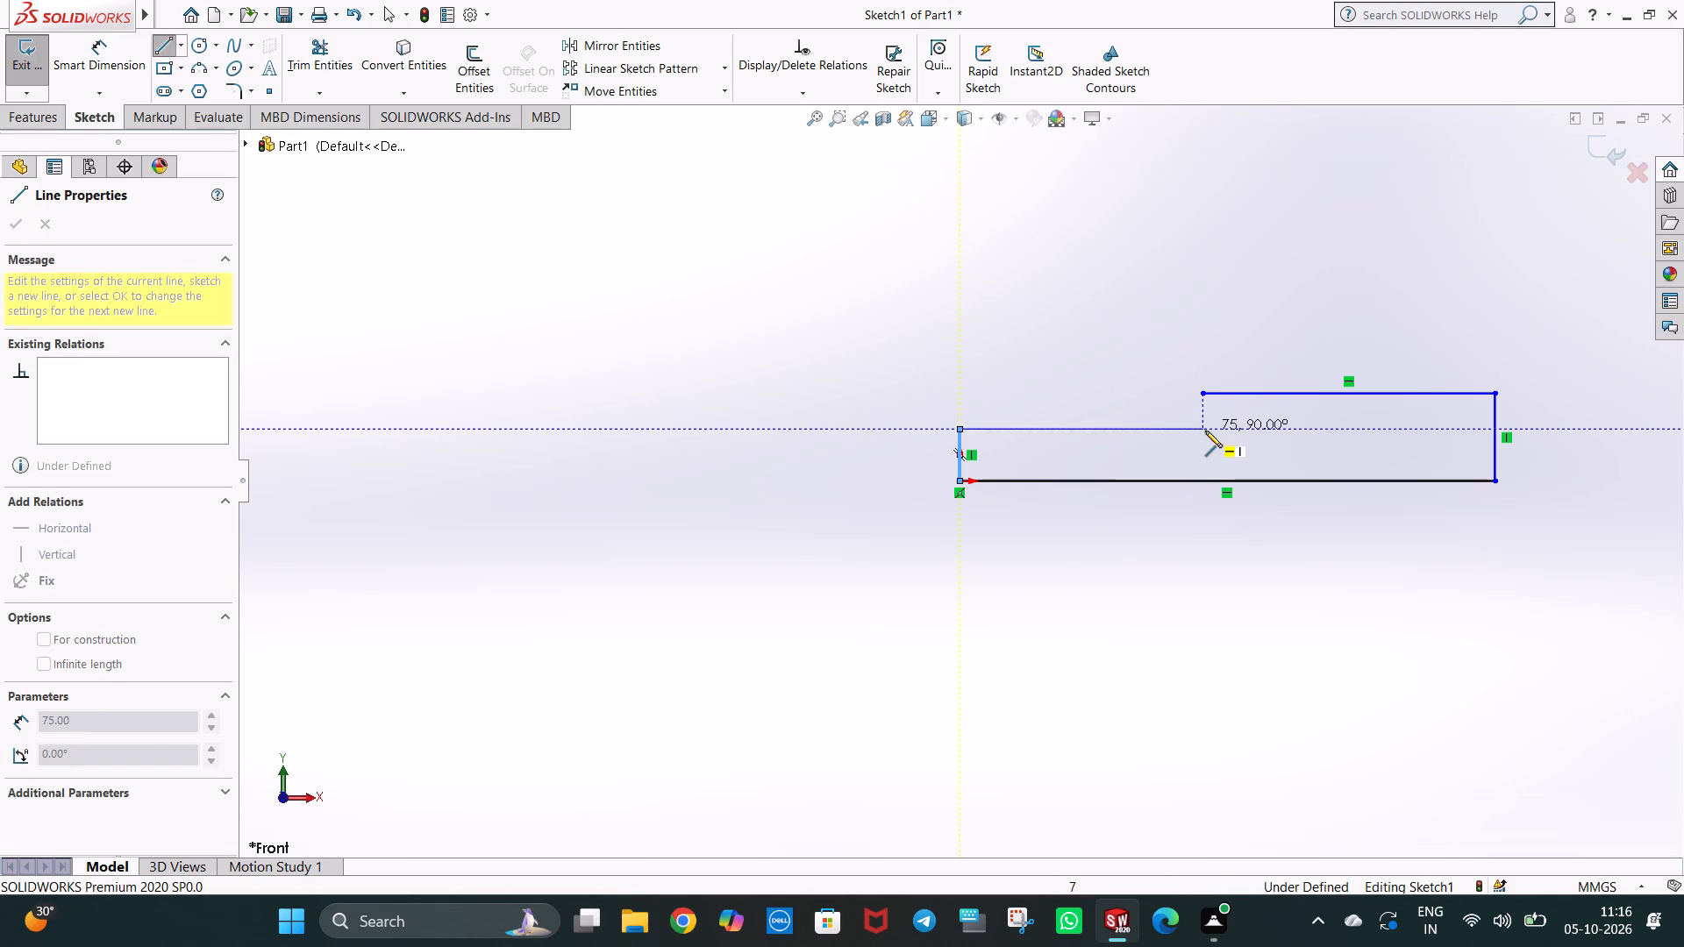
pyautogui.click(1203, 430)
pyautogui.click(1202, 395)
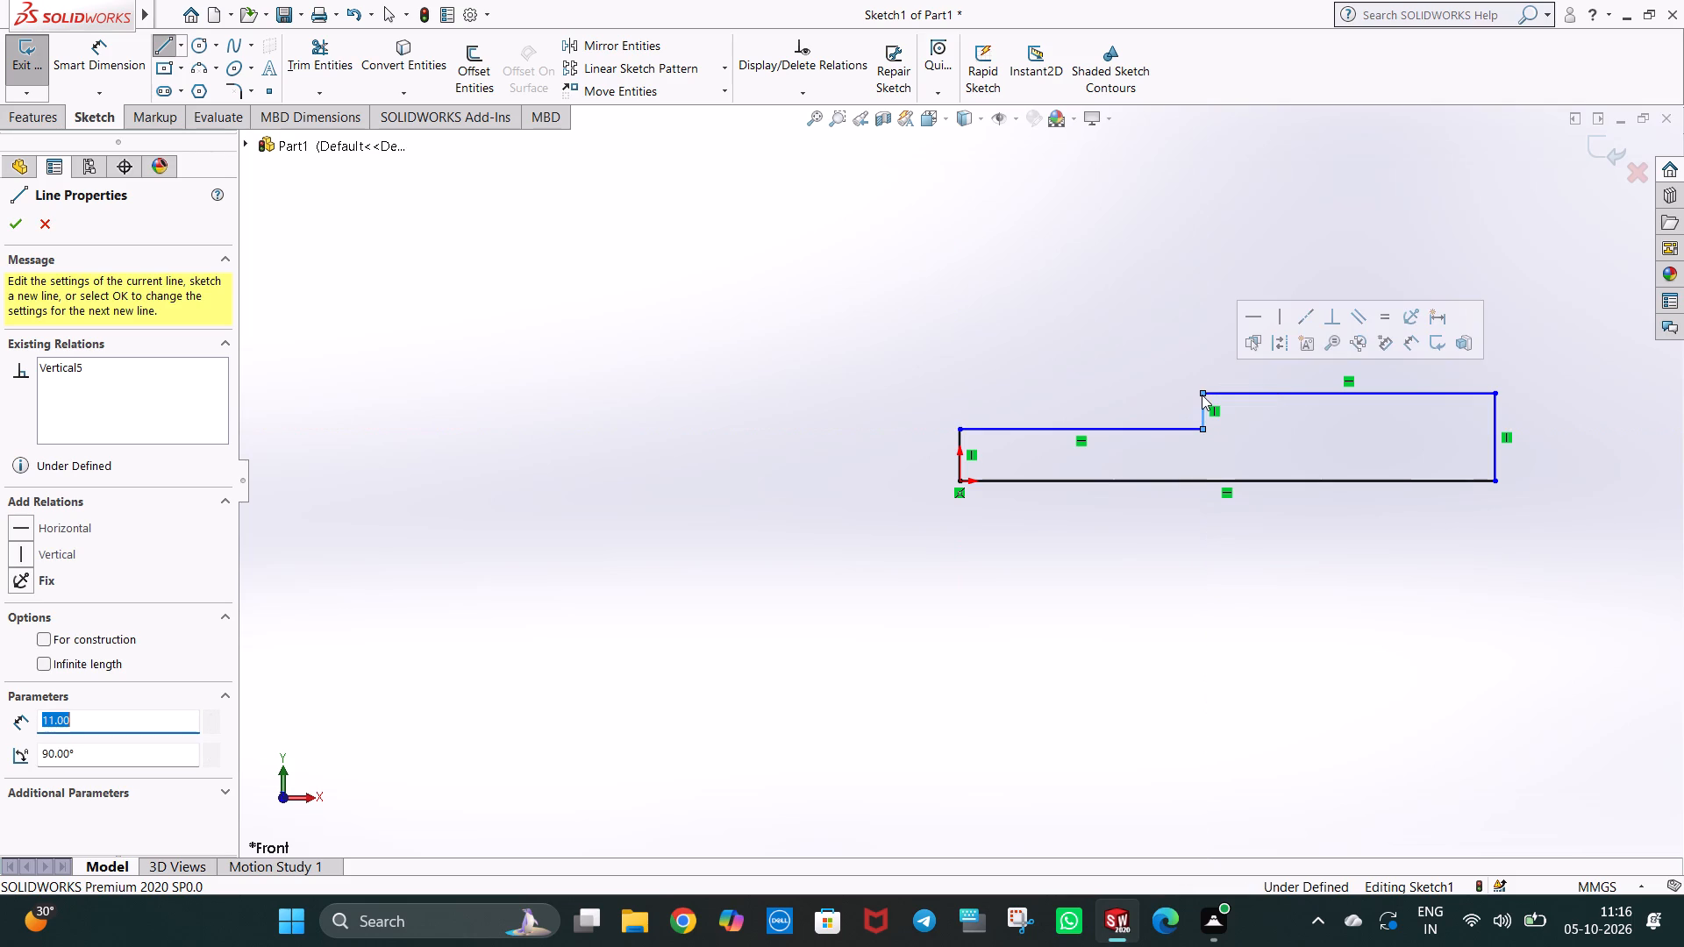
pyautogui.press('Escape')
pyautogui.press('Escape')
pyautogui.press('Escape')
pyautogui.click(1113, 362)
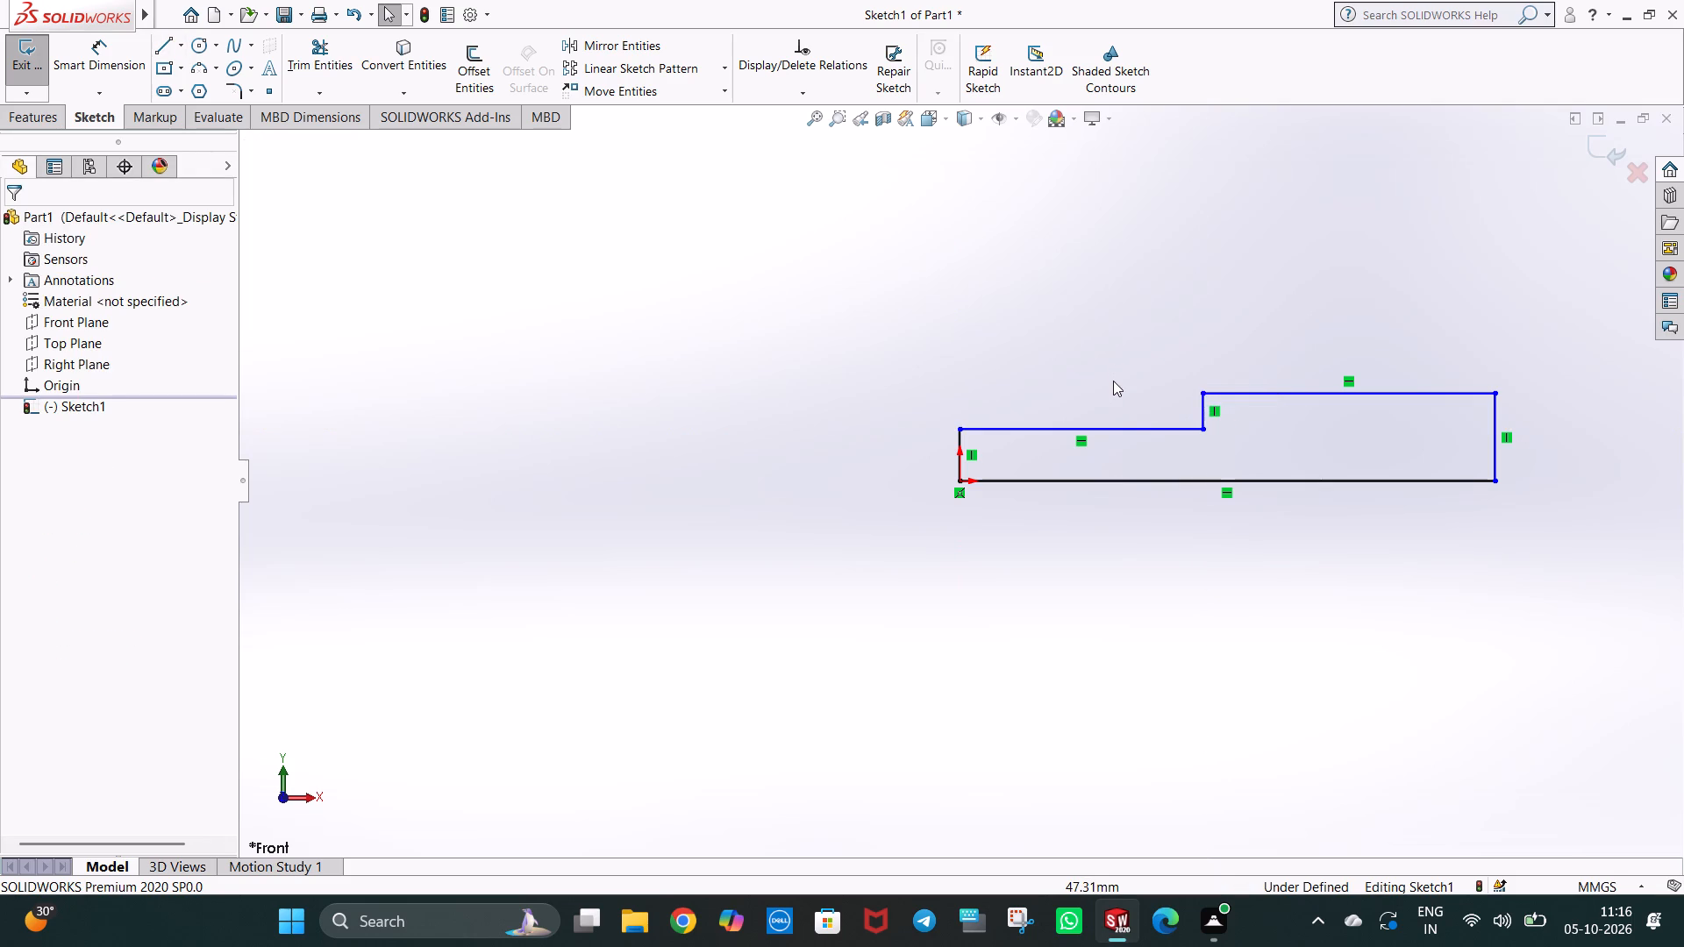
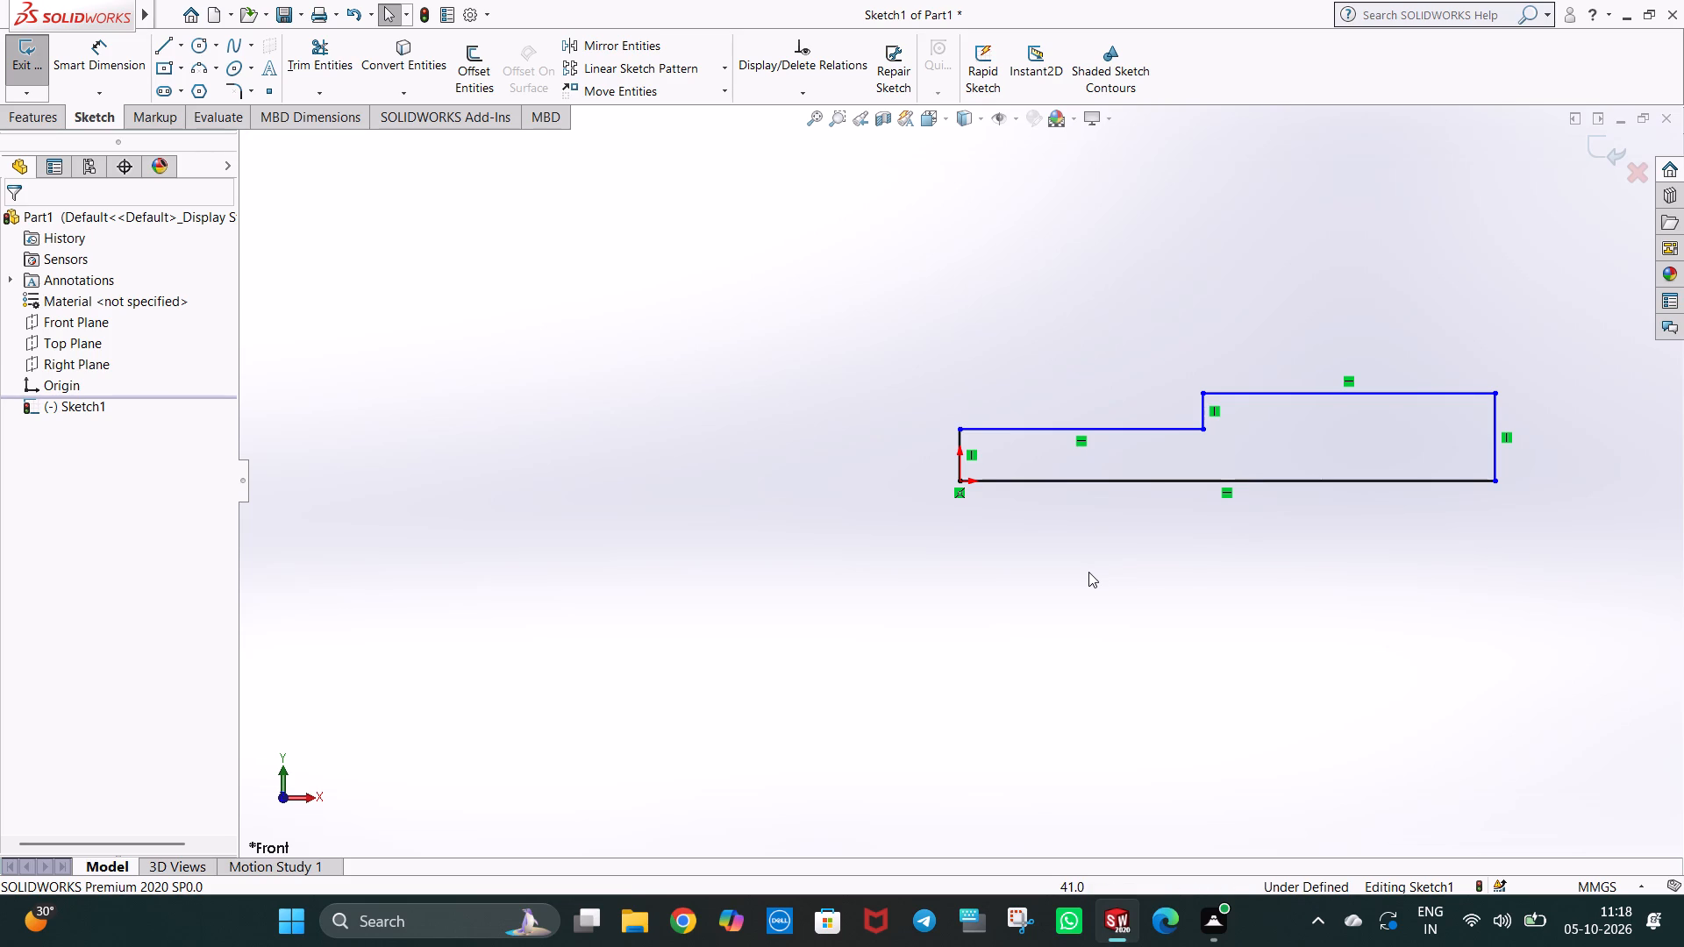
# Draw a 36 mm vertical construction line upward from the base line, passing through the profile's step.
pyautogui.click(836, 268)
pyautogui.click(176, 50)
pyautogui.click(201, 85)
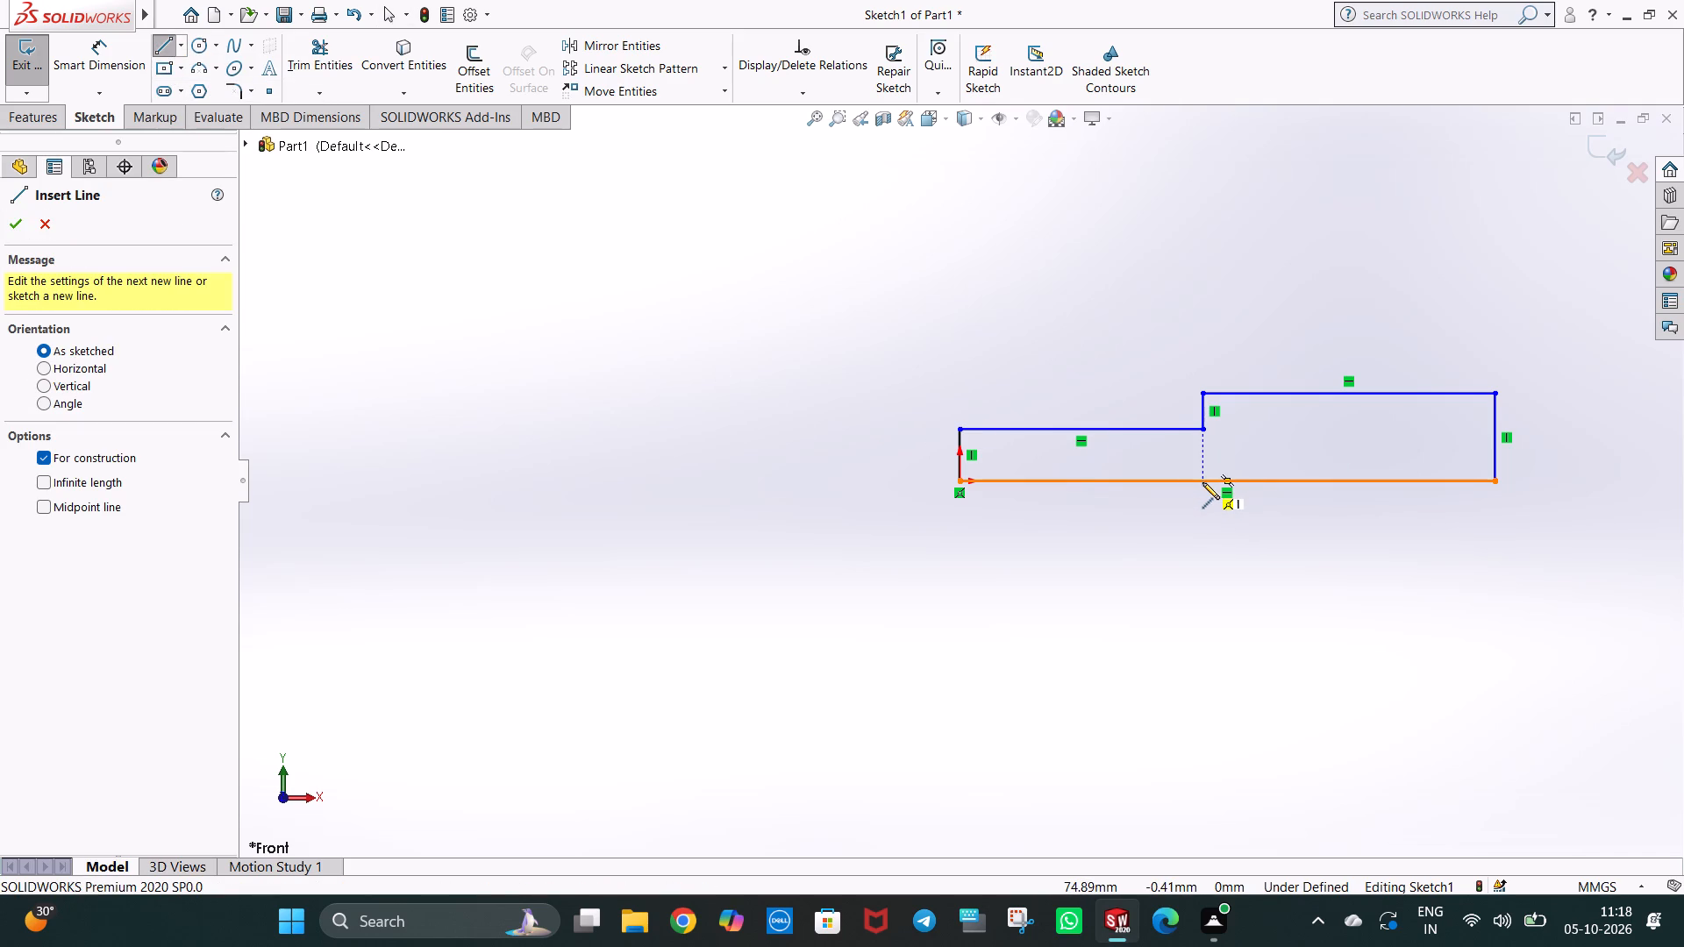
pyautogui.click(1202, 482)
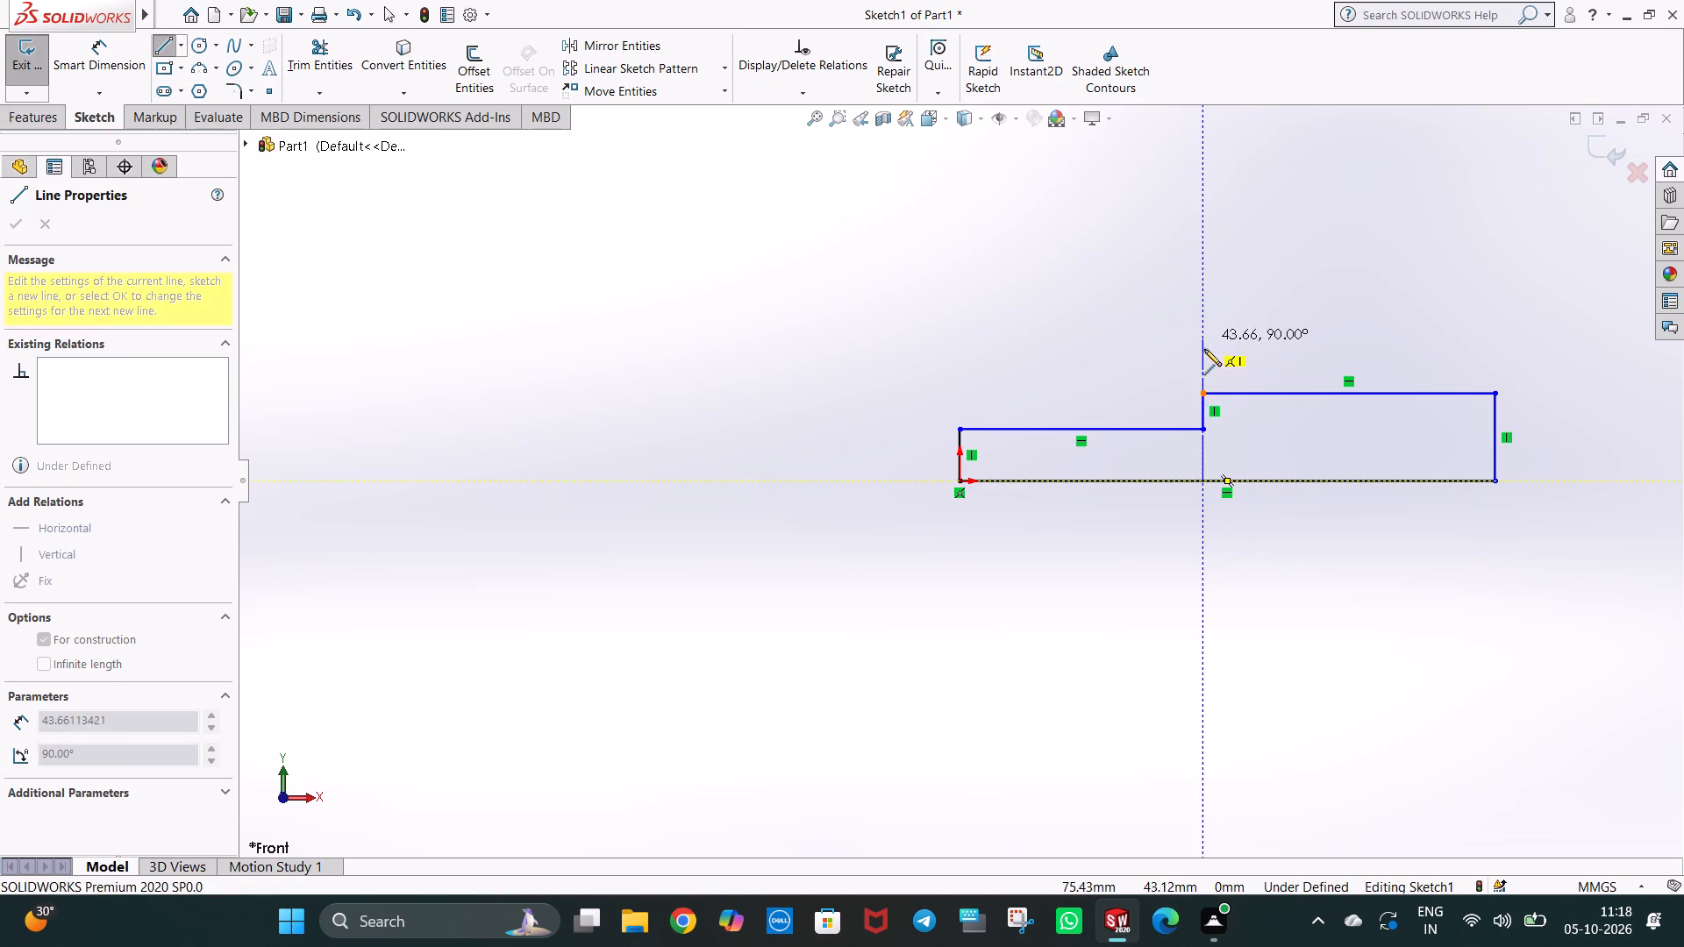
pyautogui.click(1203, 361)
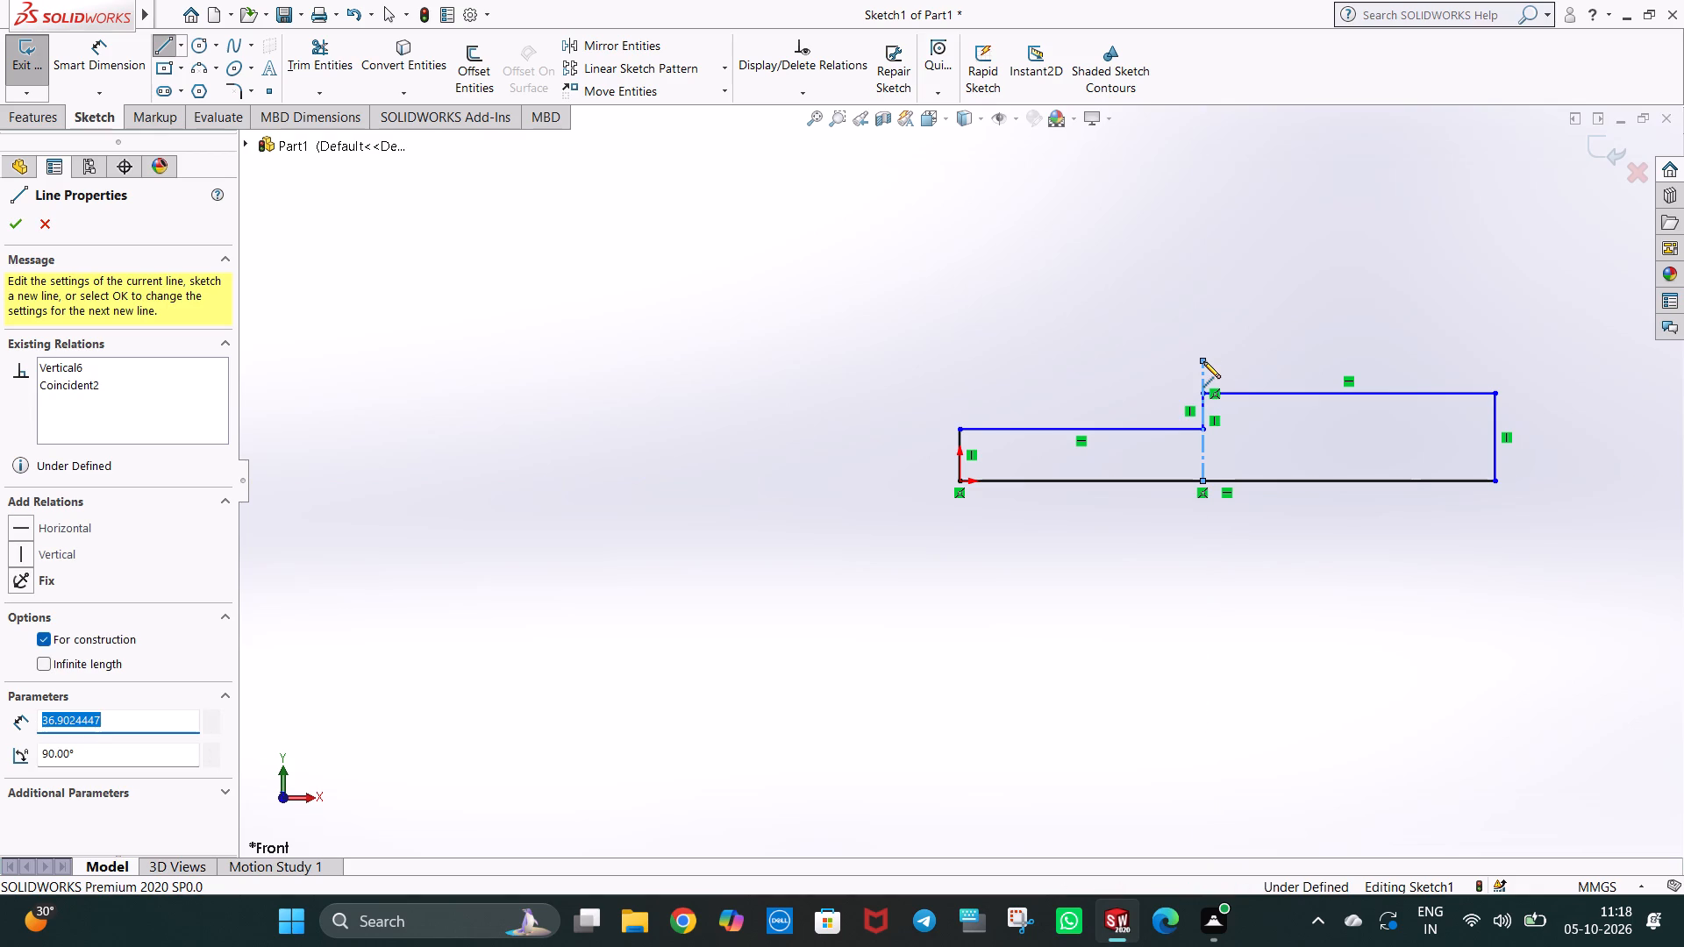
pyautogui.write('36')
pyautogui.press('Return')
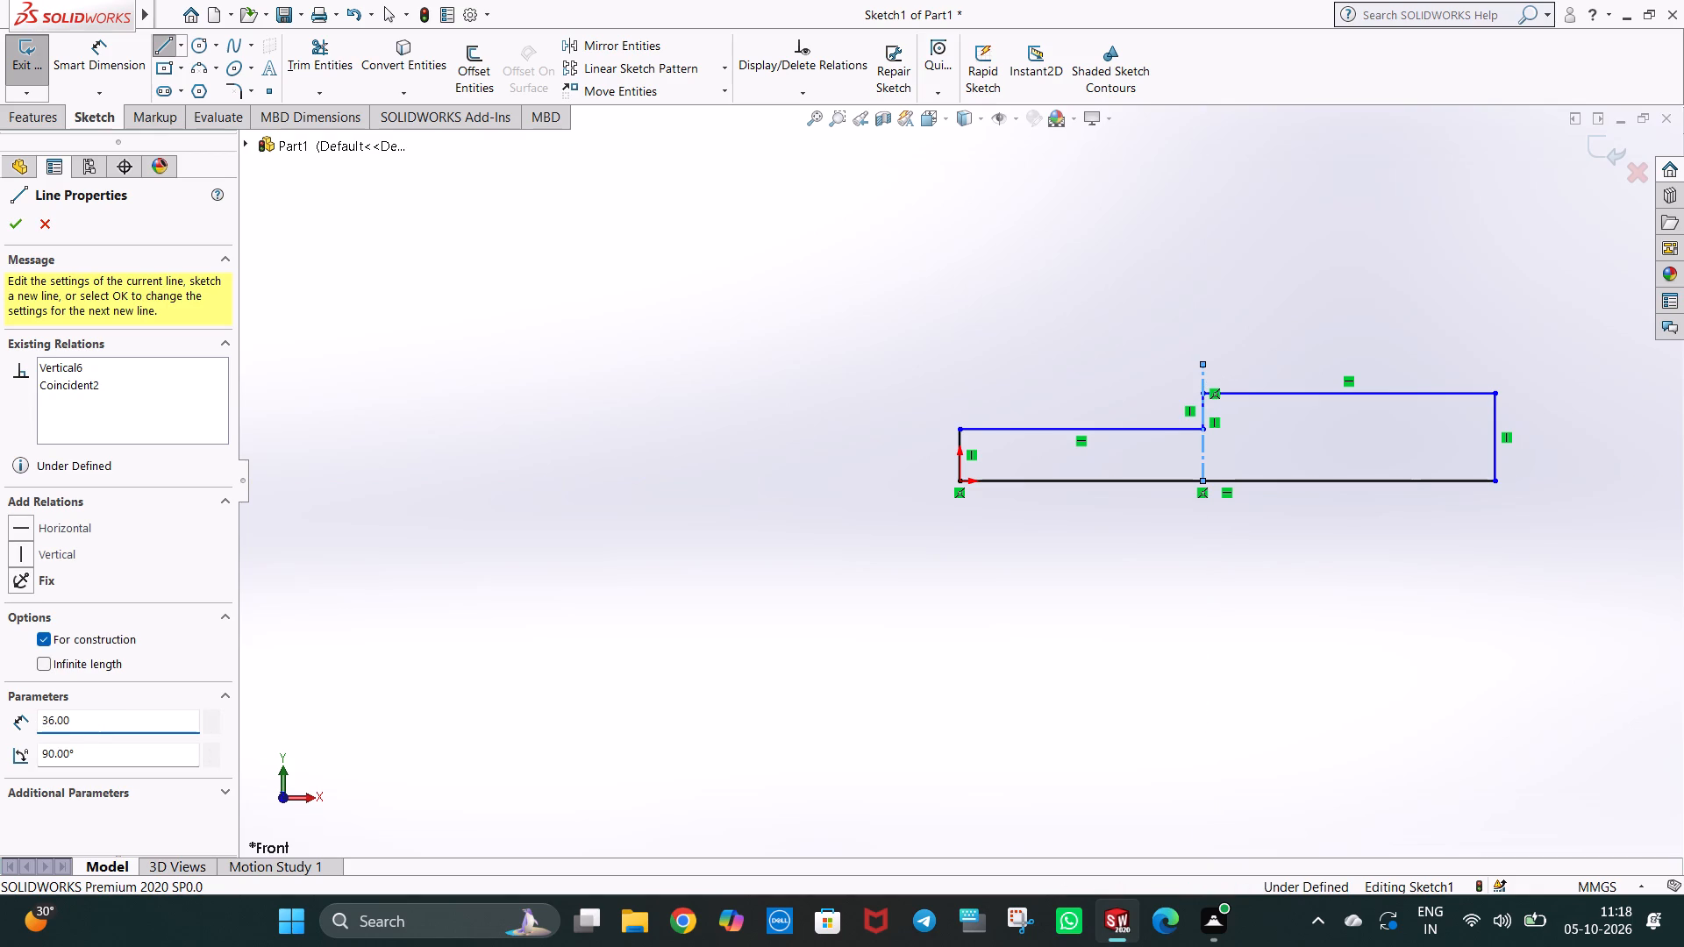
pyautogui.press('Escape')
pyautogui.press('Escape')
pyautogui.click(1130, 342)
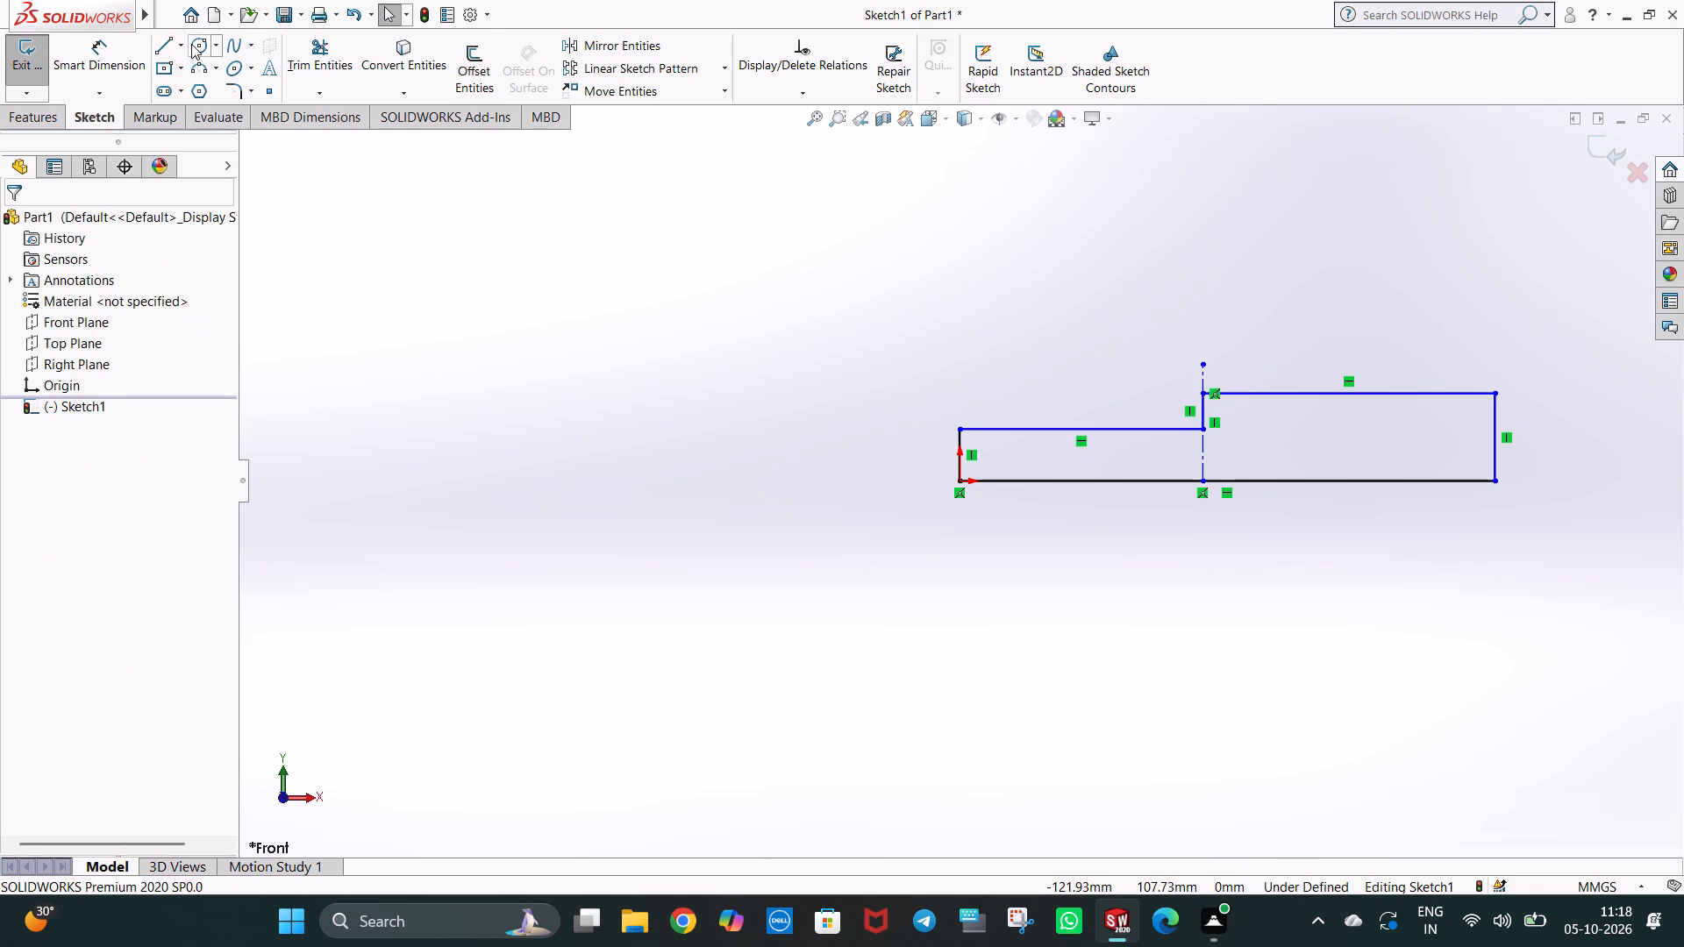
# Draw a circle of radius 25 mm centred on the upper end of the vertical construction line.
pyautogui.click(191, 44)
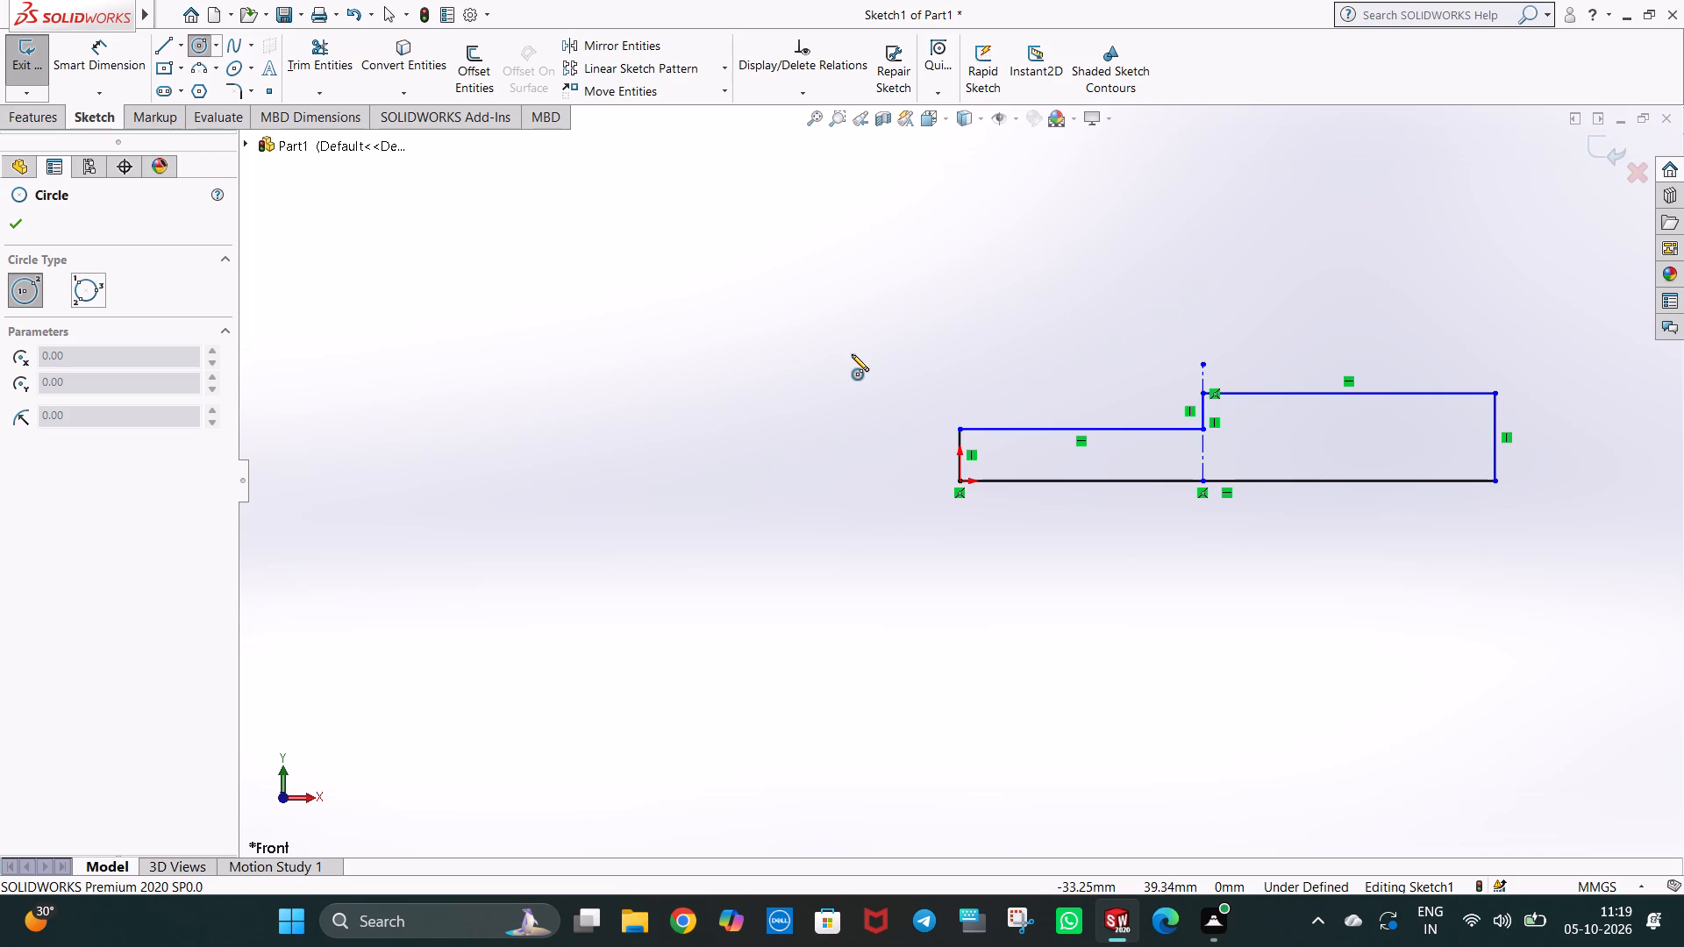
pyautogui.click(1202, 363)
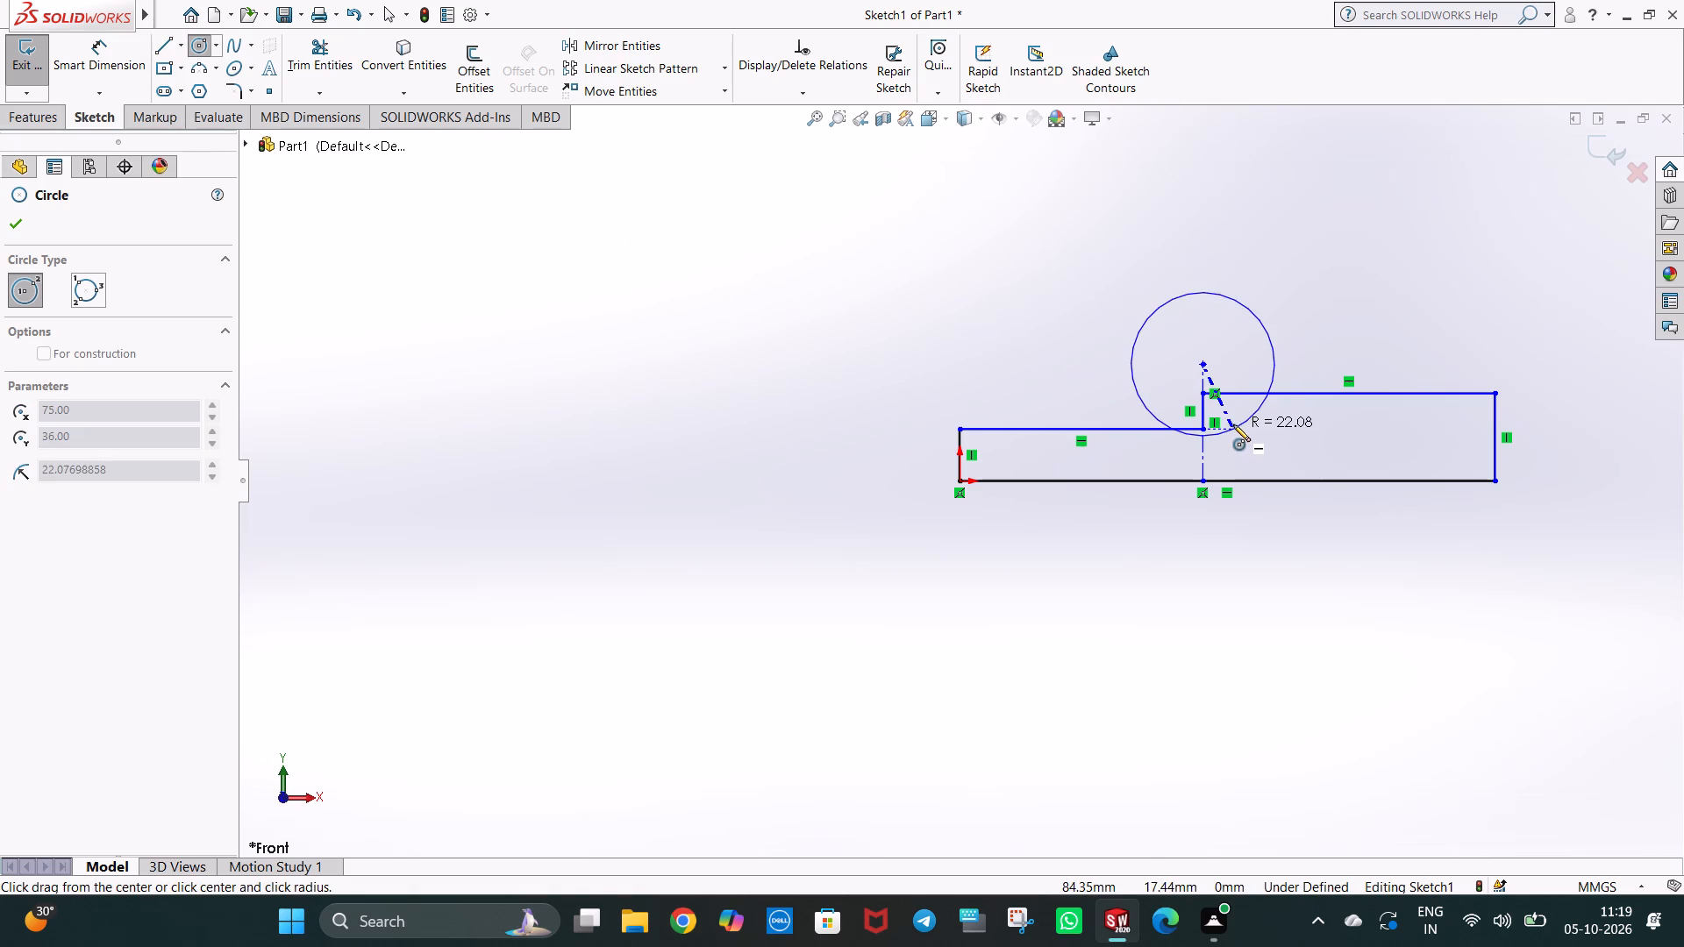
pyautogui.click(1233, 424)
pyautogui.write('25')
pyautogui.press('Return')
pyautogui.press('Escape')
pyautogui.press('Escape')
pyautogui.click(1258, 616)
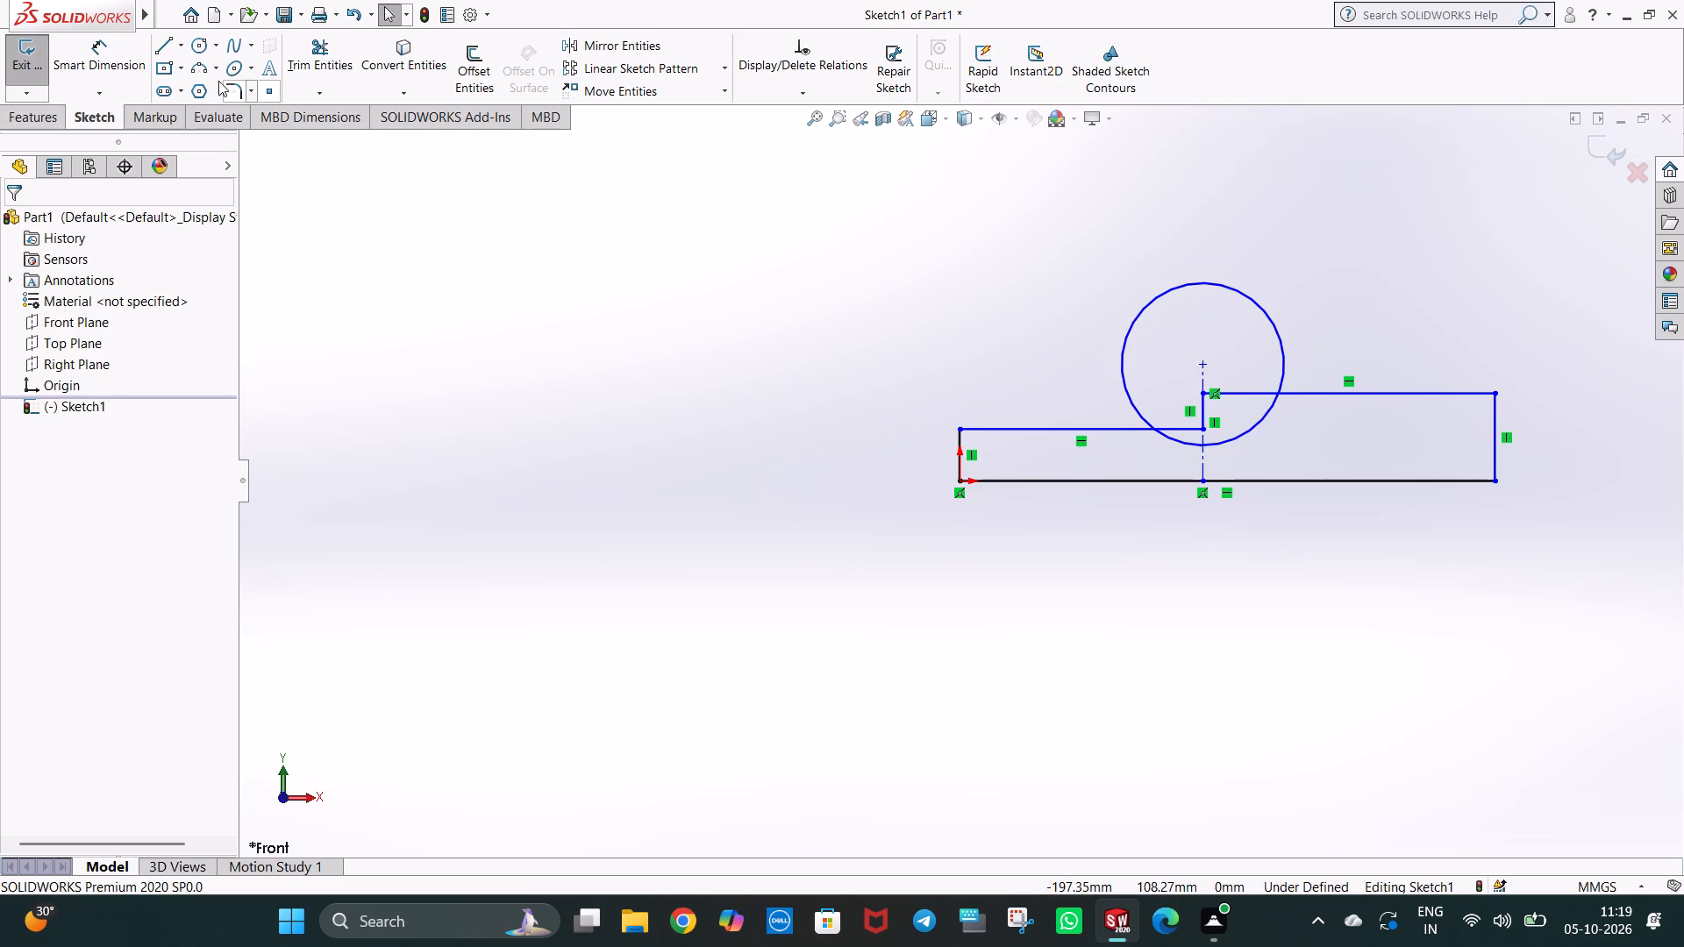
# Draw horizontal construction lines from the circle's centre to its far edge and back across the full 50 mm diameter.
pyautogui.click(181, 51)
pyautogui.click(195, 83)
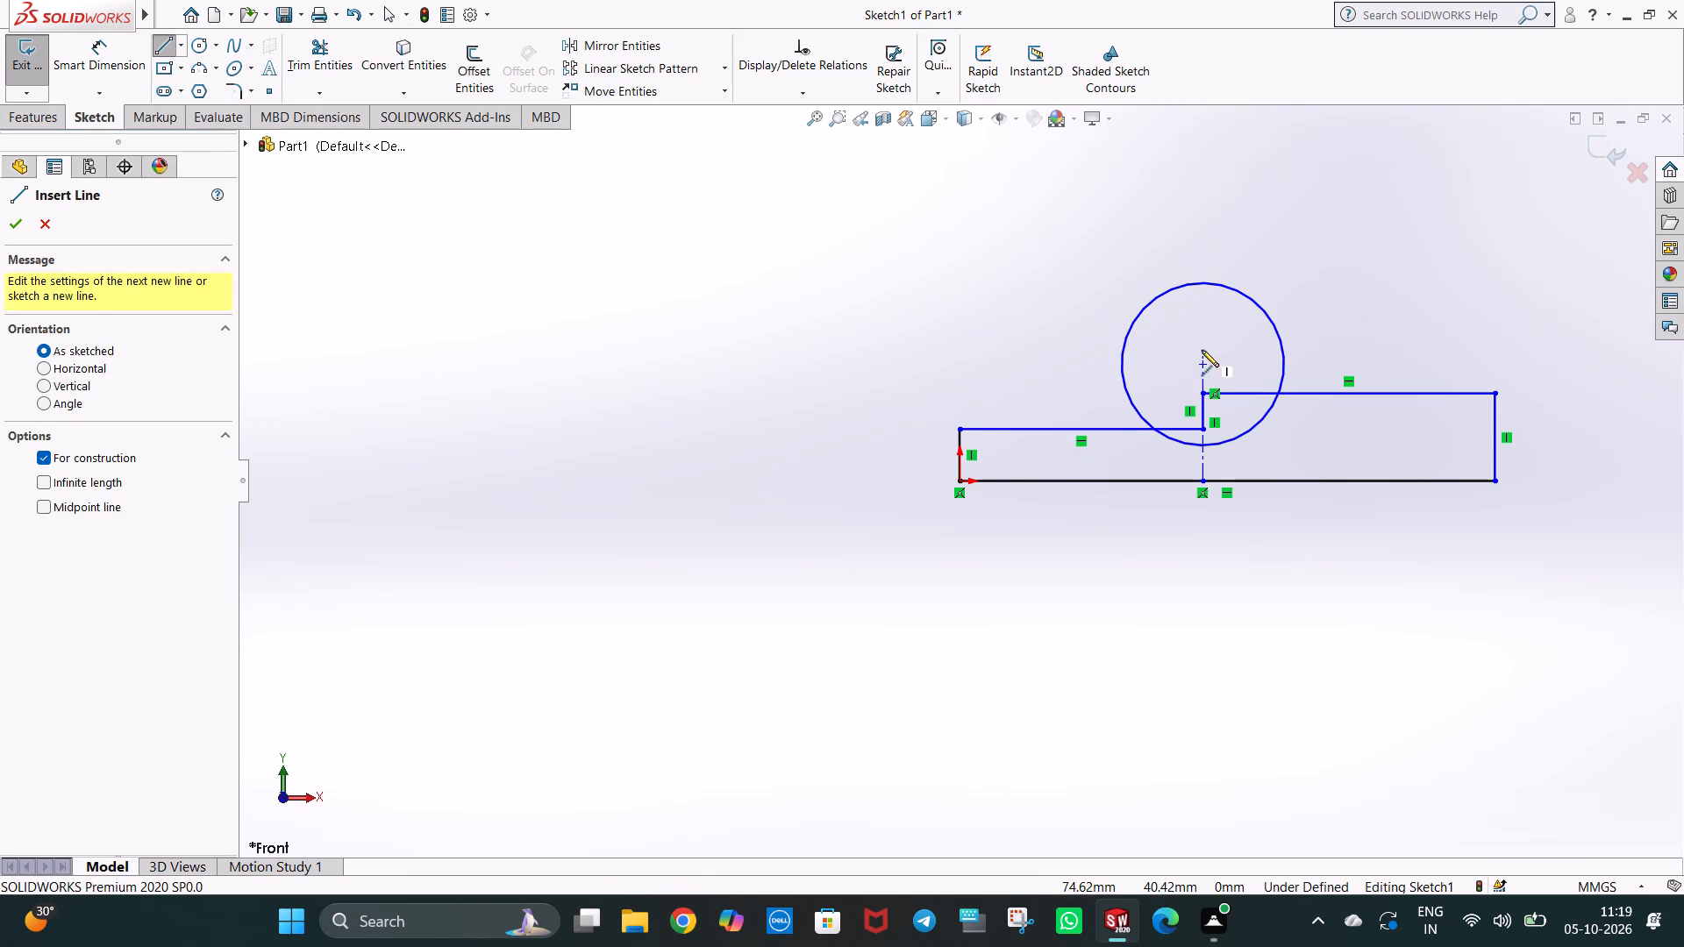
pyautogui.click(1204, 366)
pyautogui.click(1284, 367)
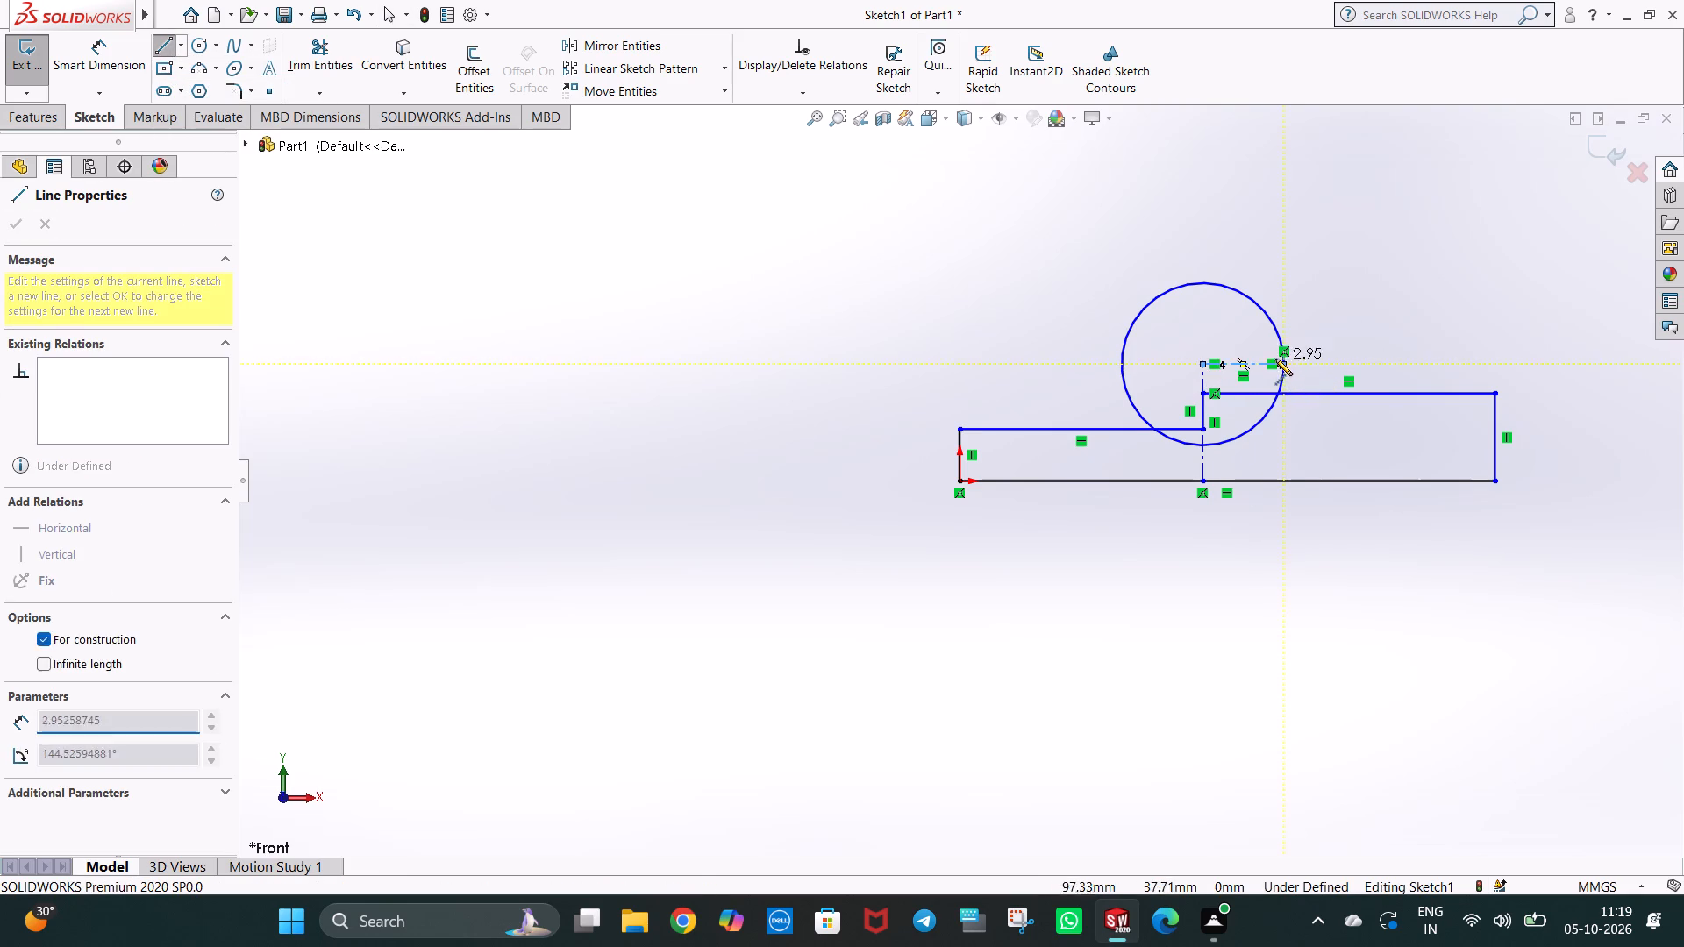
pyautogui.click(1123, 365)
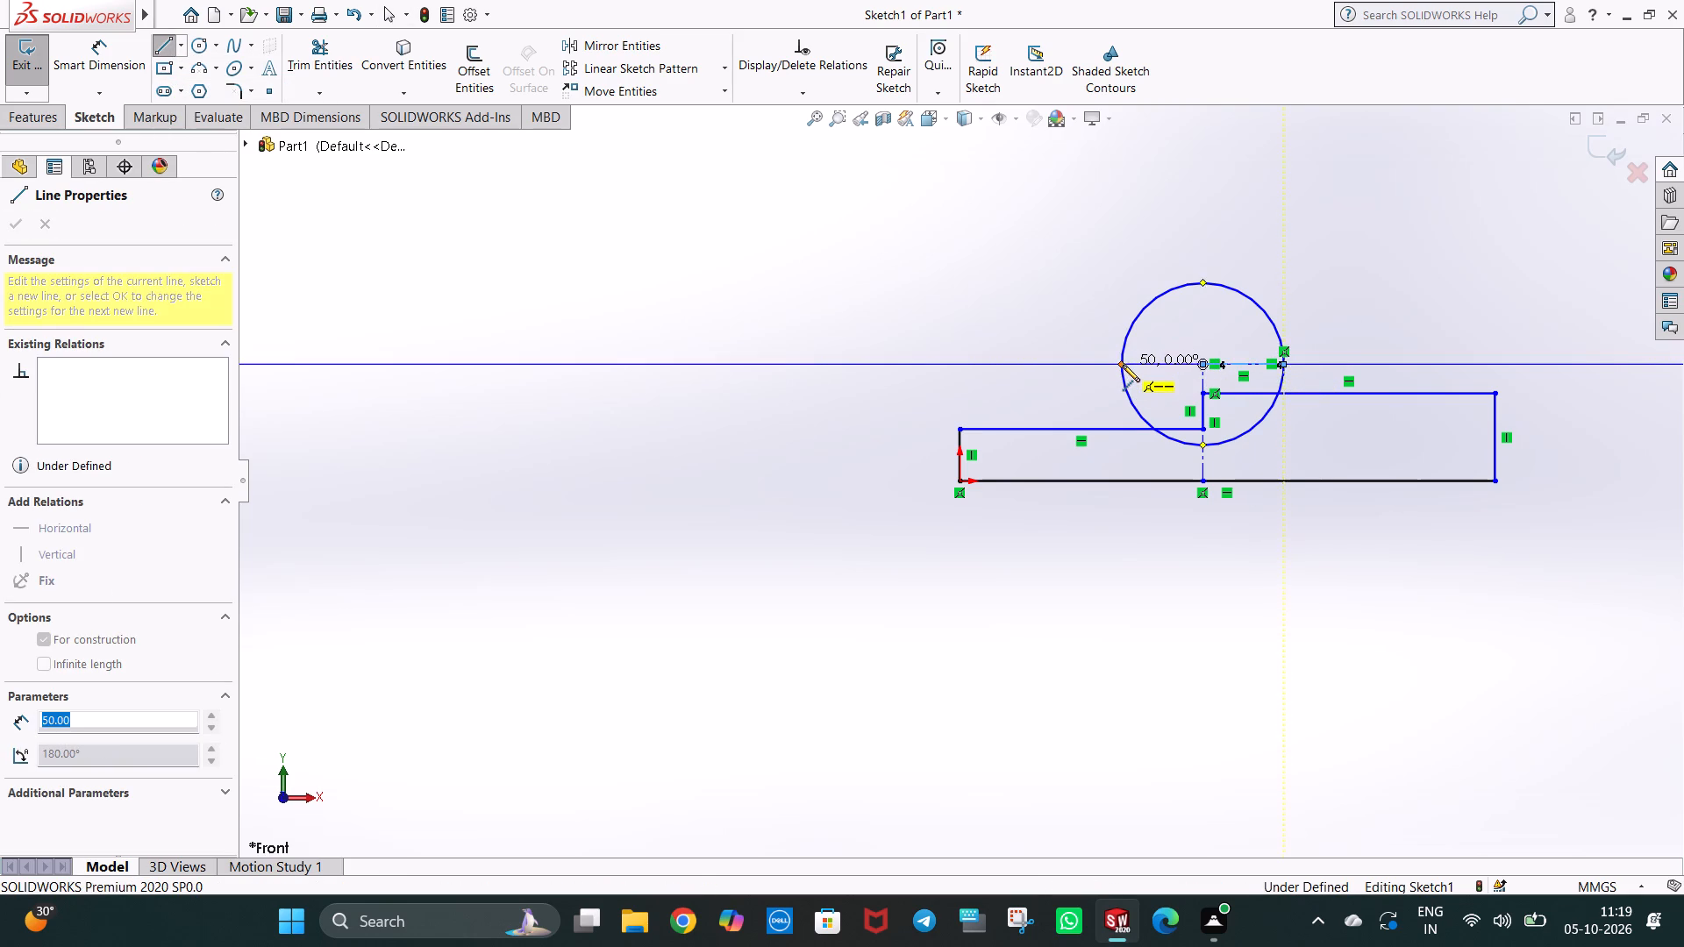
pyautogui.press('Escape')
pyautogui.press('Escape')
pyautogui.click(1369, 300)
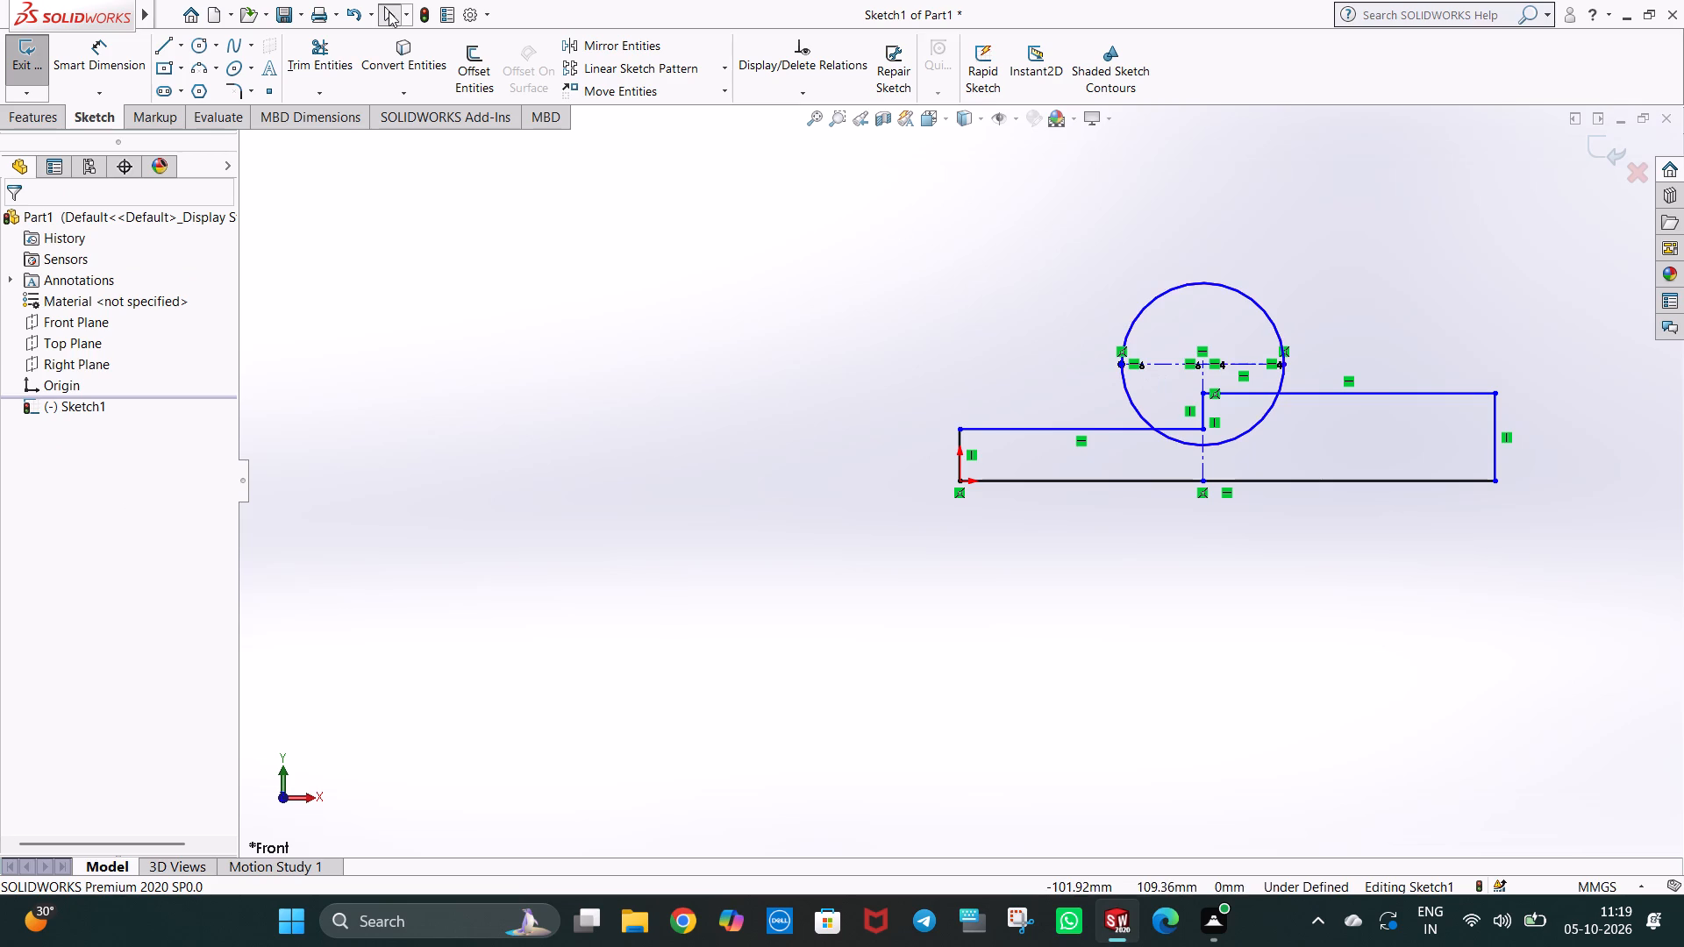
# Draw a 20 mm vertical line from the circle's origin-side edge down to the lower step's top line.
pyautogui.click(164, 51)
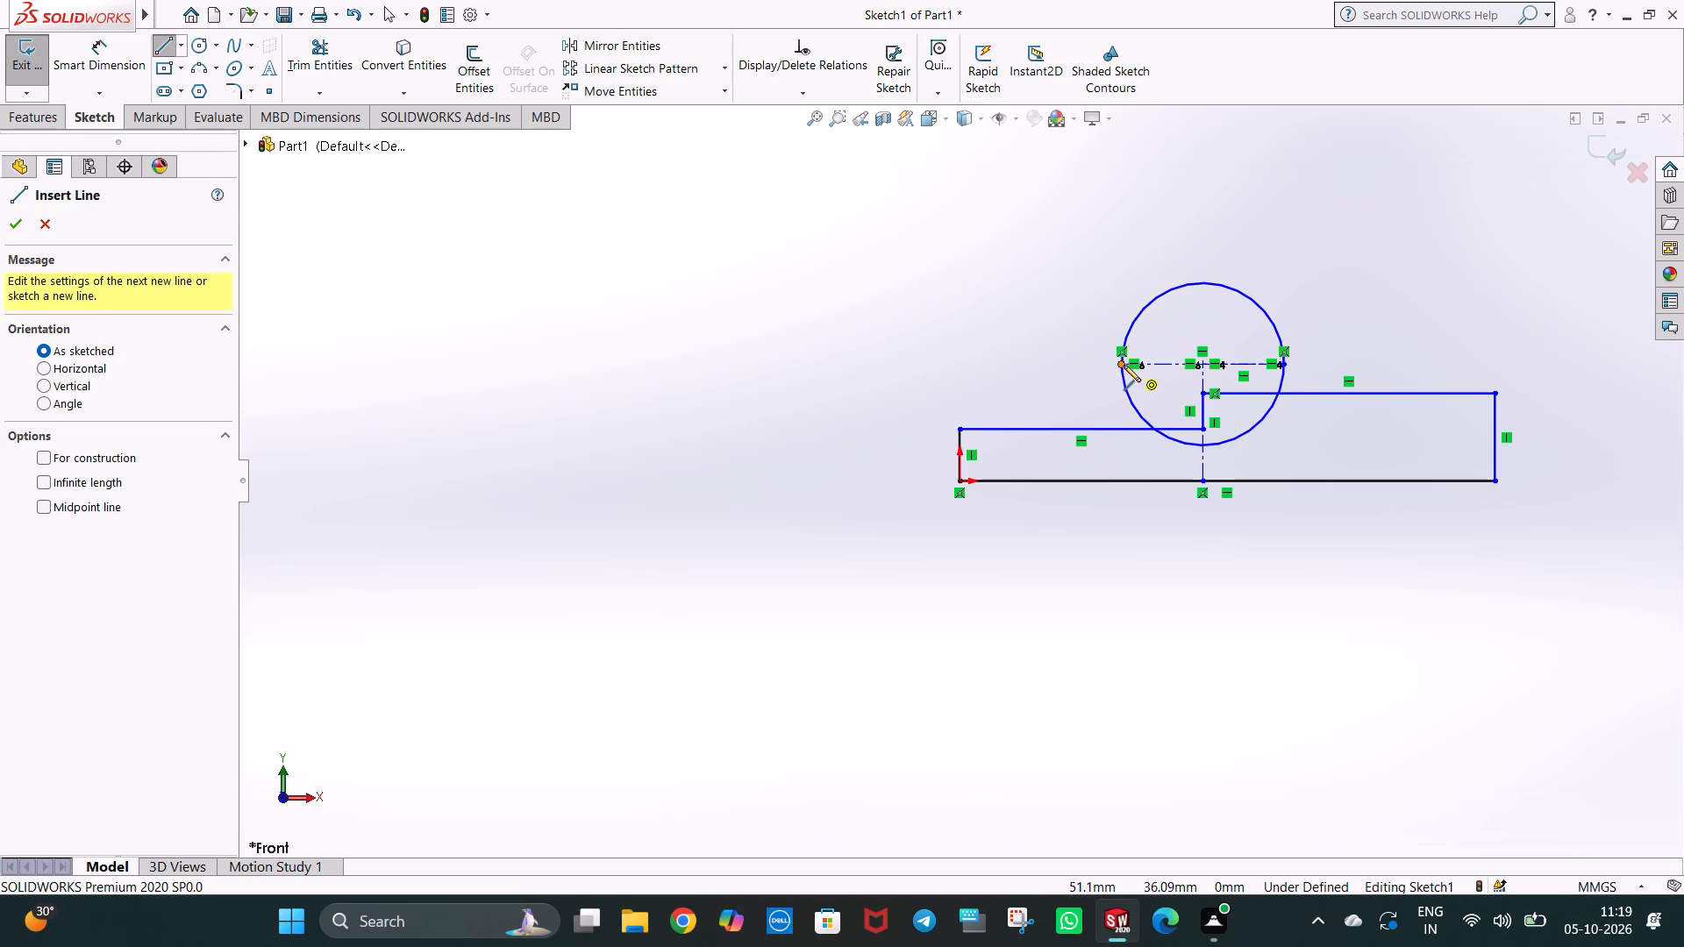
pyautogui.click(1120, 363)
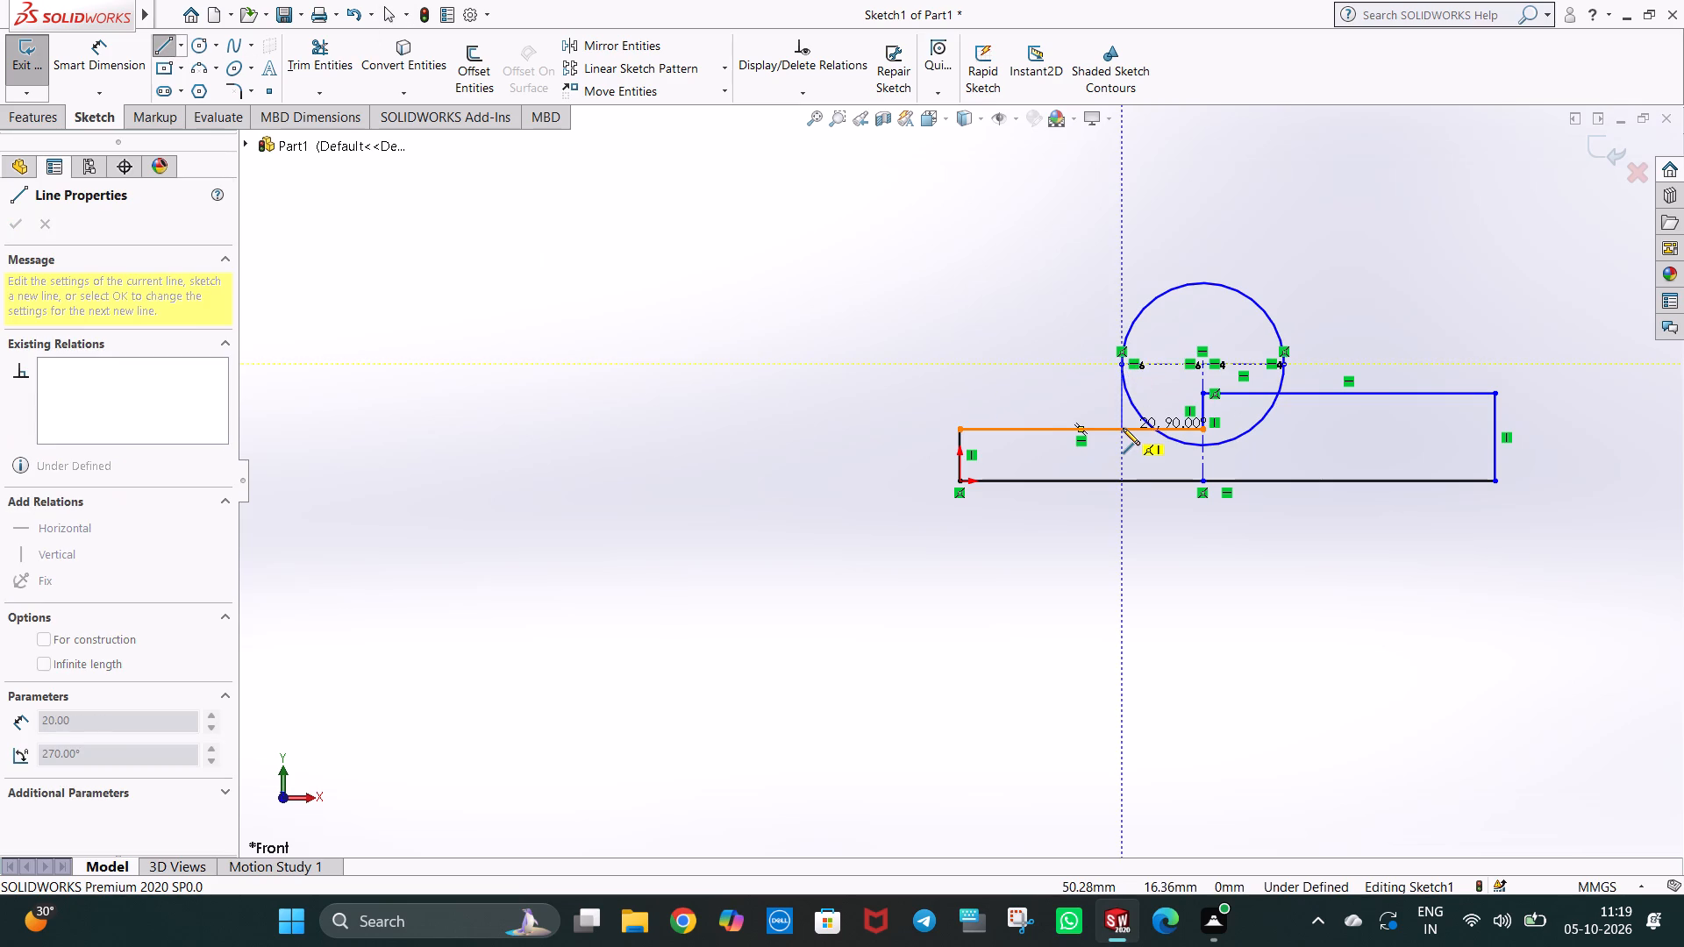
pyautogui.click(1123, 428)
pyautogui.press('Escape')
pyautogui.press('Escape')
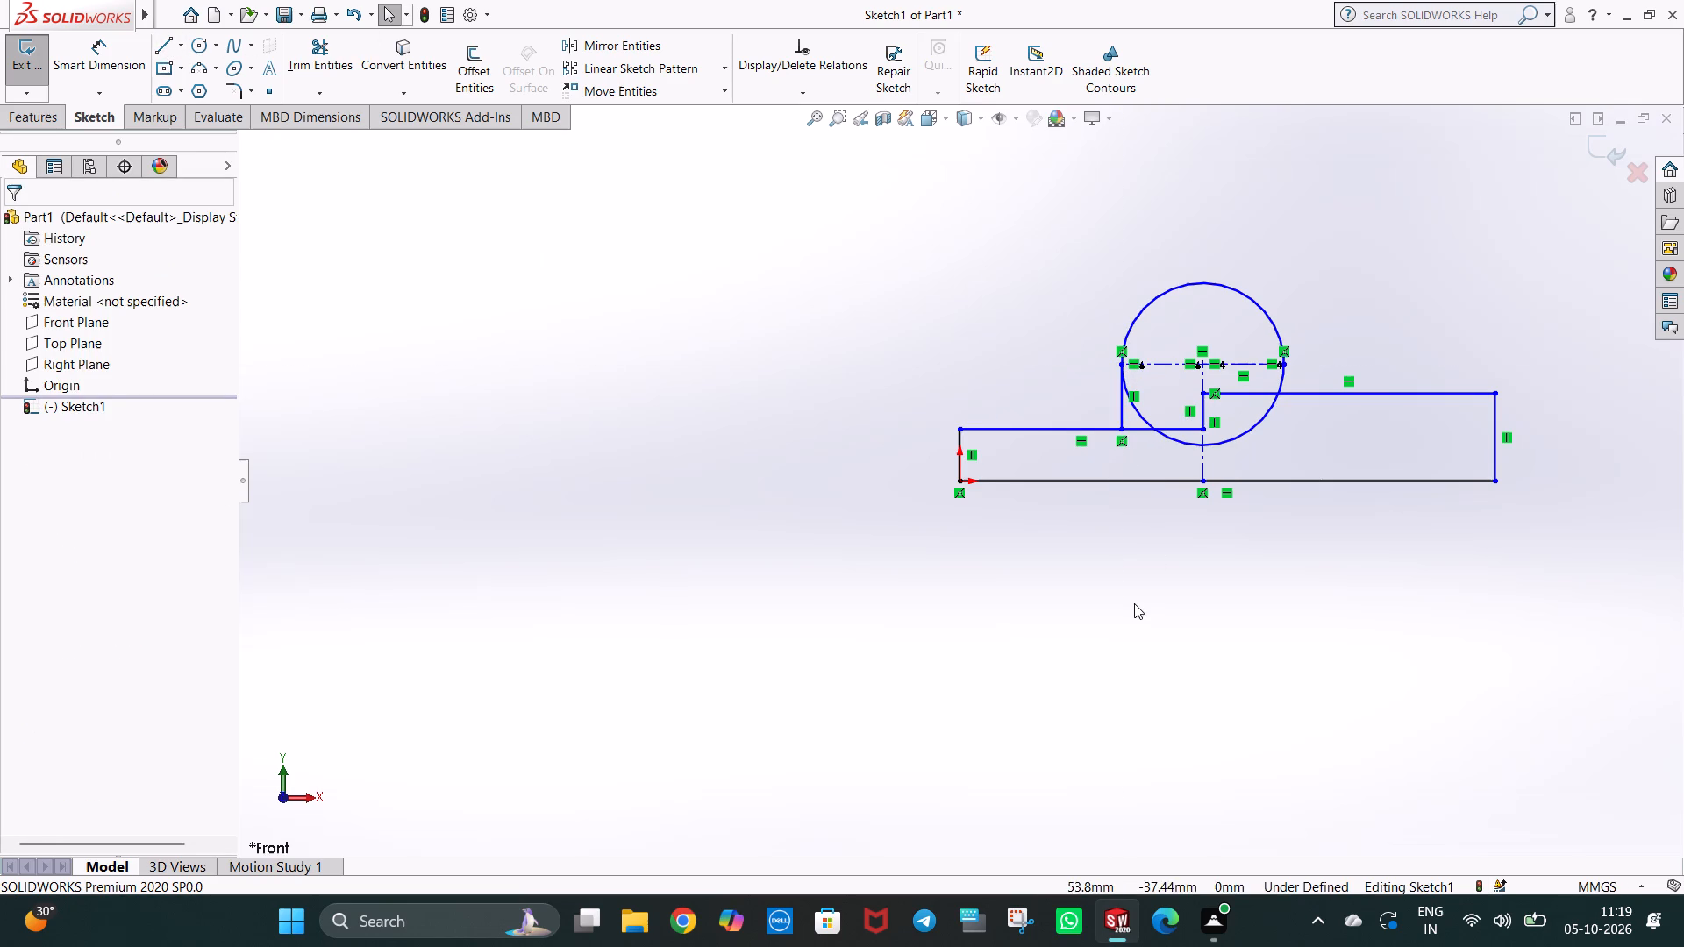
pyautogui.click(1134, 603)
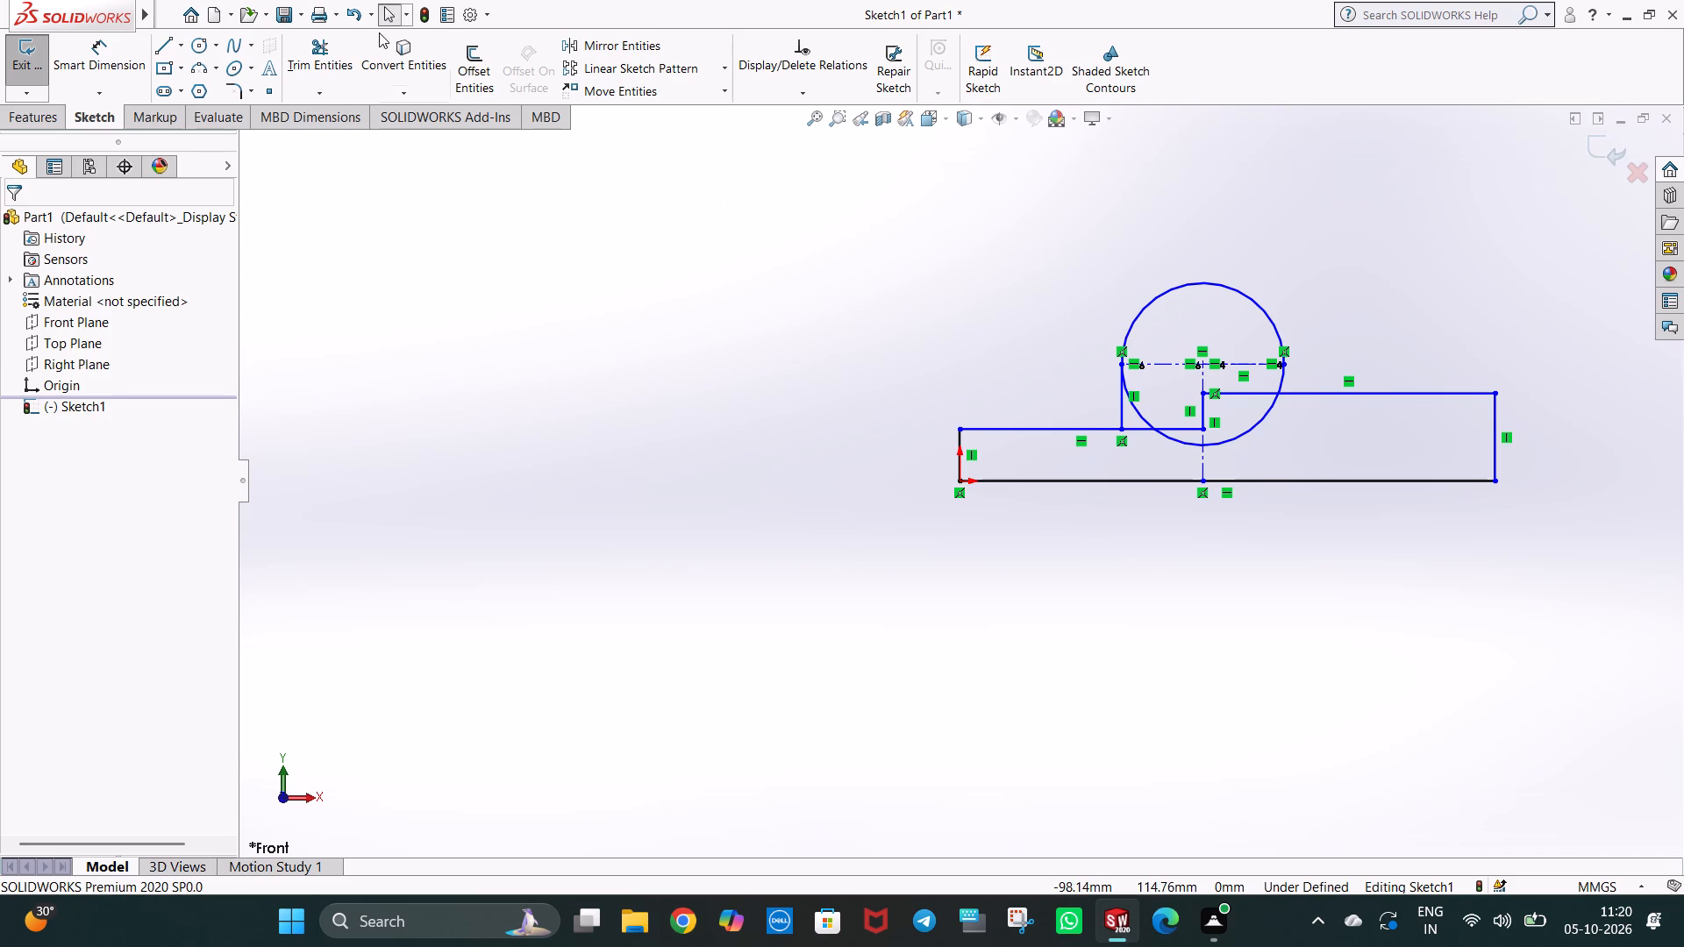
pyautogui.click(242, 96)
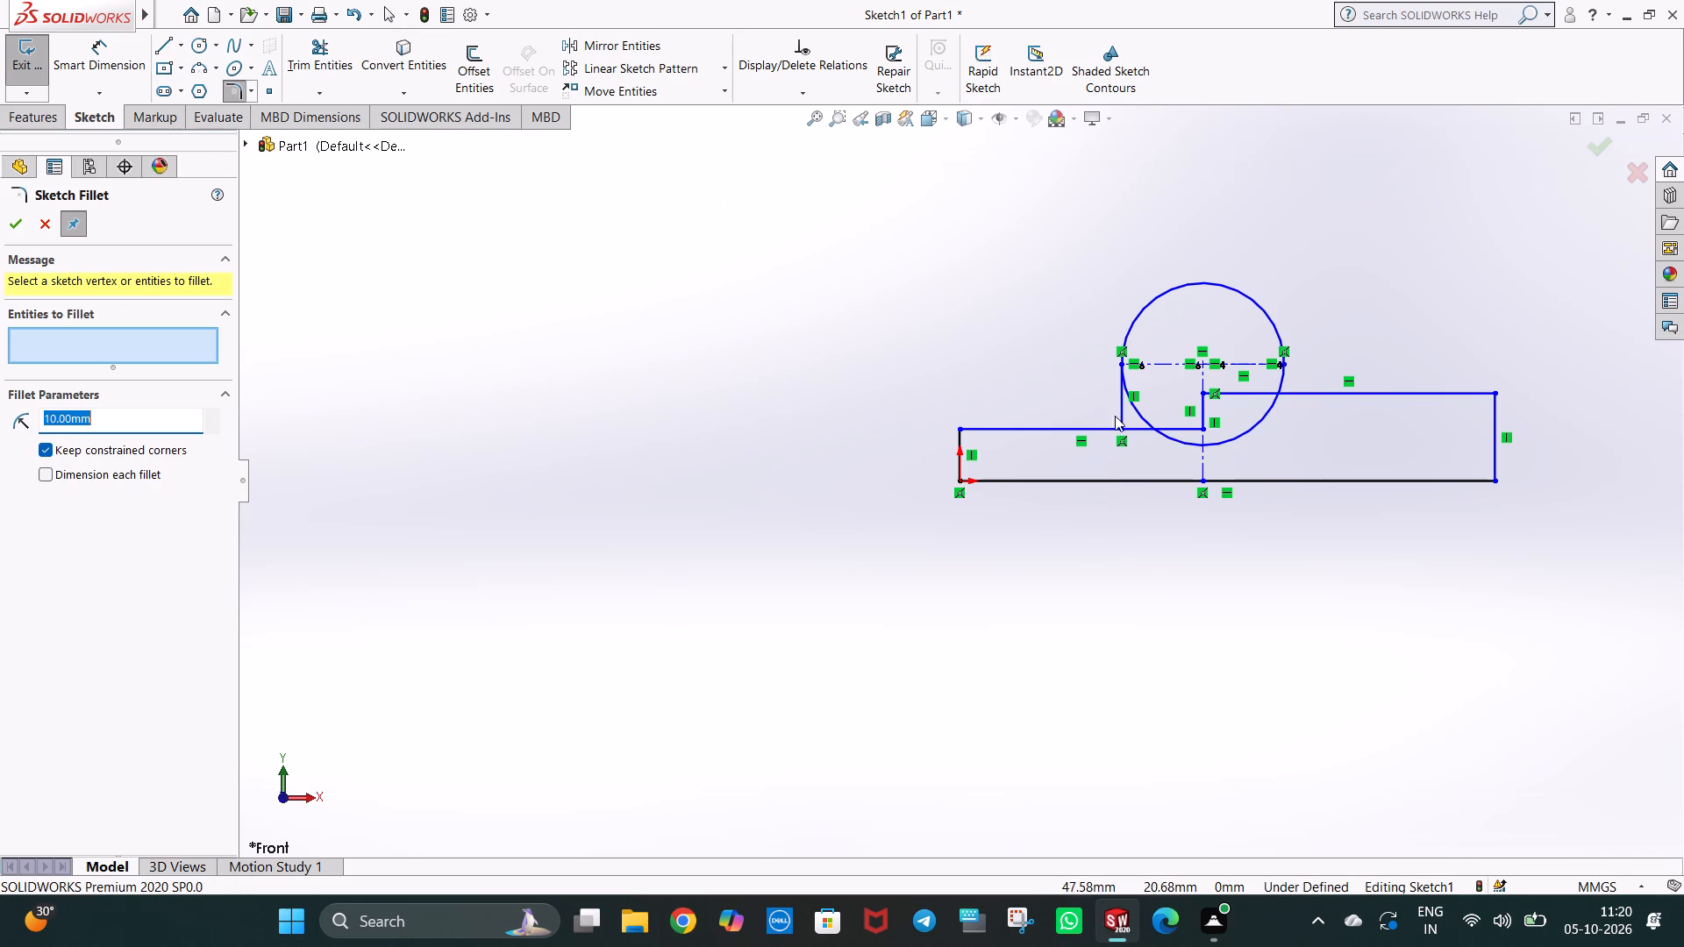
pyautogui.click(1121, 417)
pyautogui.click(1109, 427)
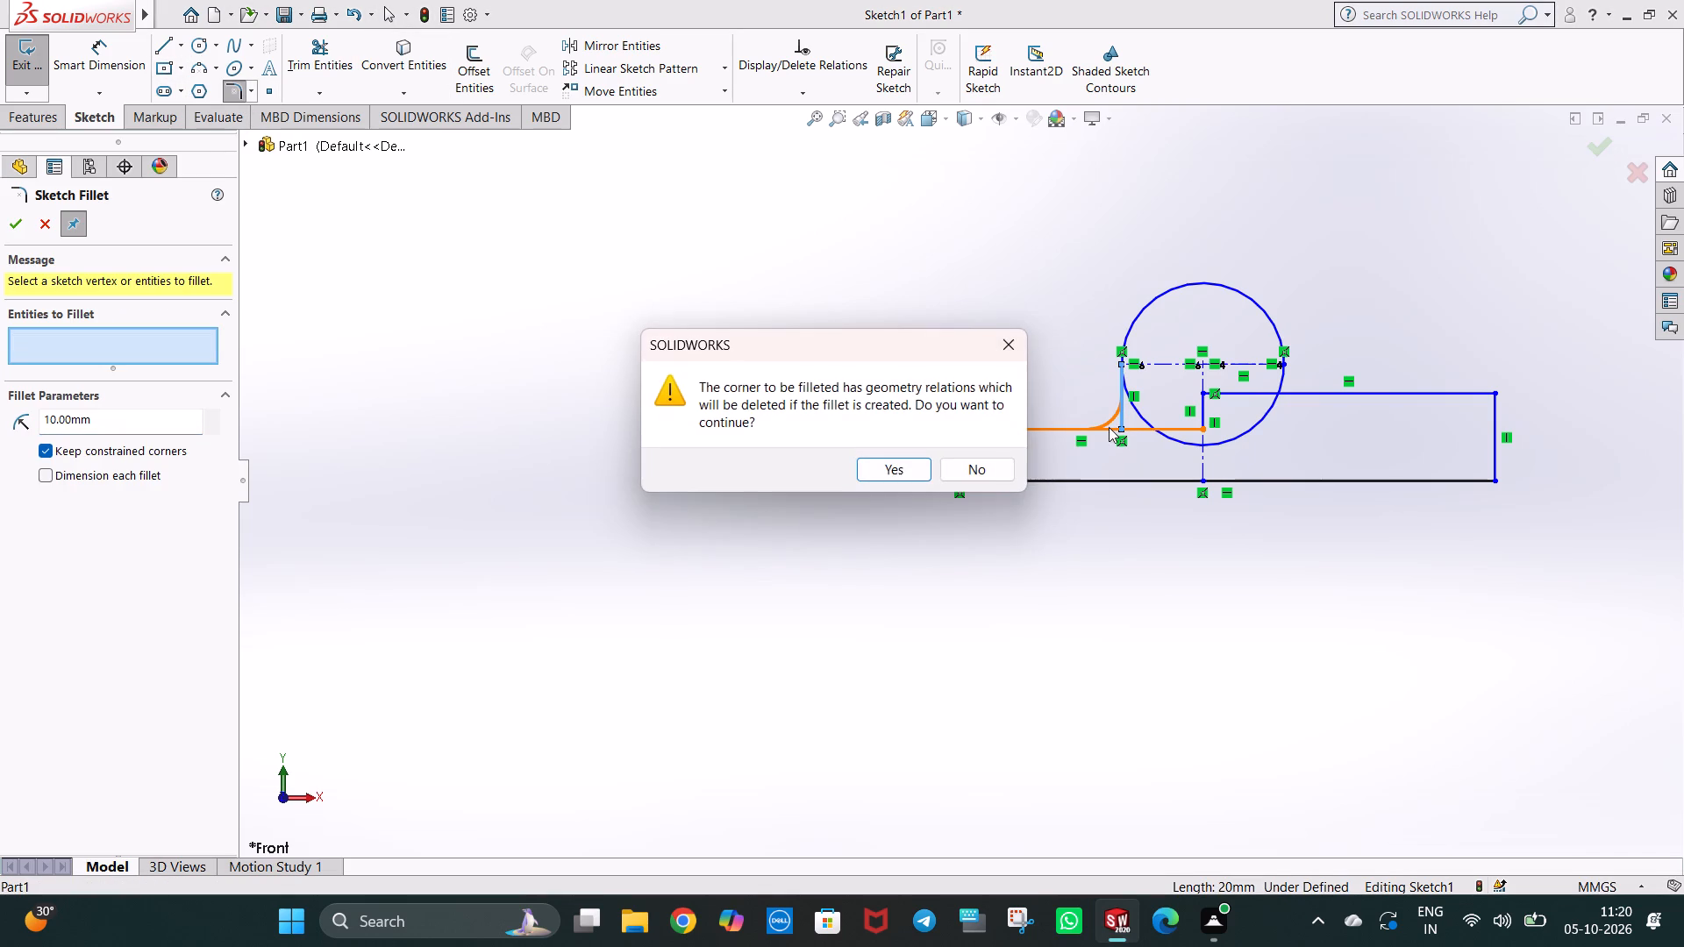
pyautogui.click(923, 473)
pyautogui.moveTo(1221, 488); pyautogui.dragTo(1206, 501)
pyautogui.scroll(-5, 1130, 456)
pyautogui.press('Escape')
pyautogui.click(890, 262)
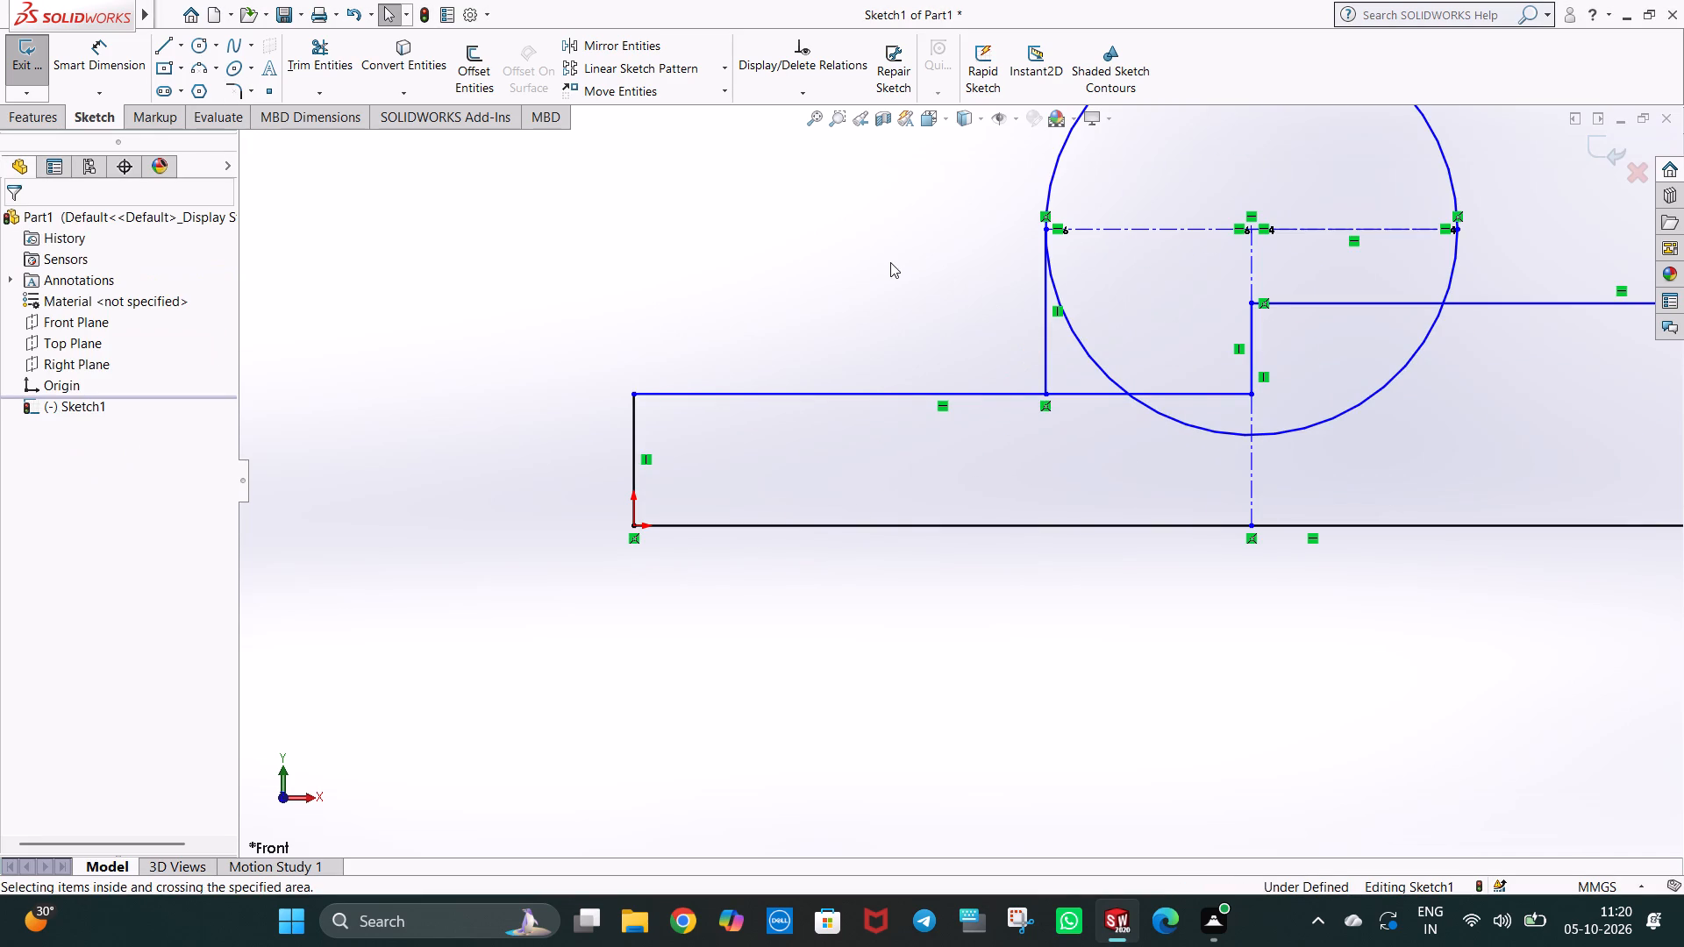
# Add a 10 mm sketch fillet between the 20 mm vertical line and the lower step's top line.
pyautogui.click(242, 93)
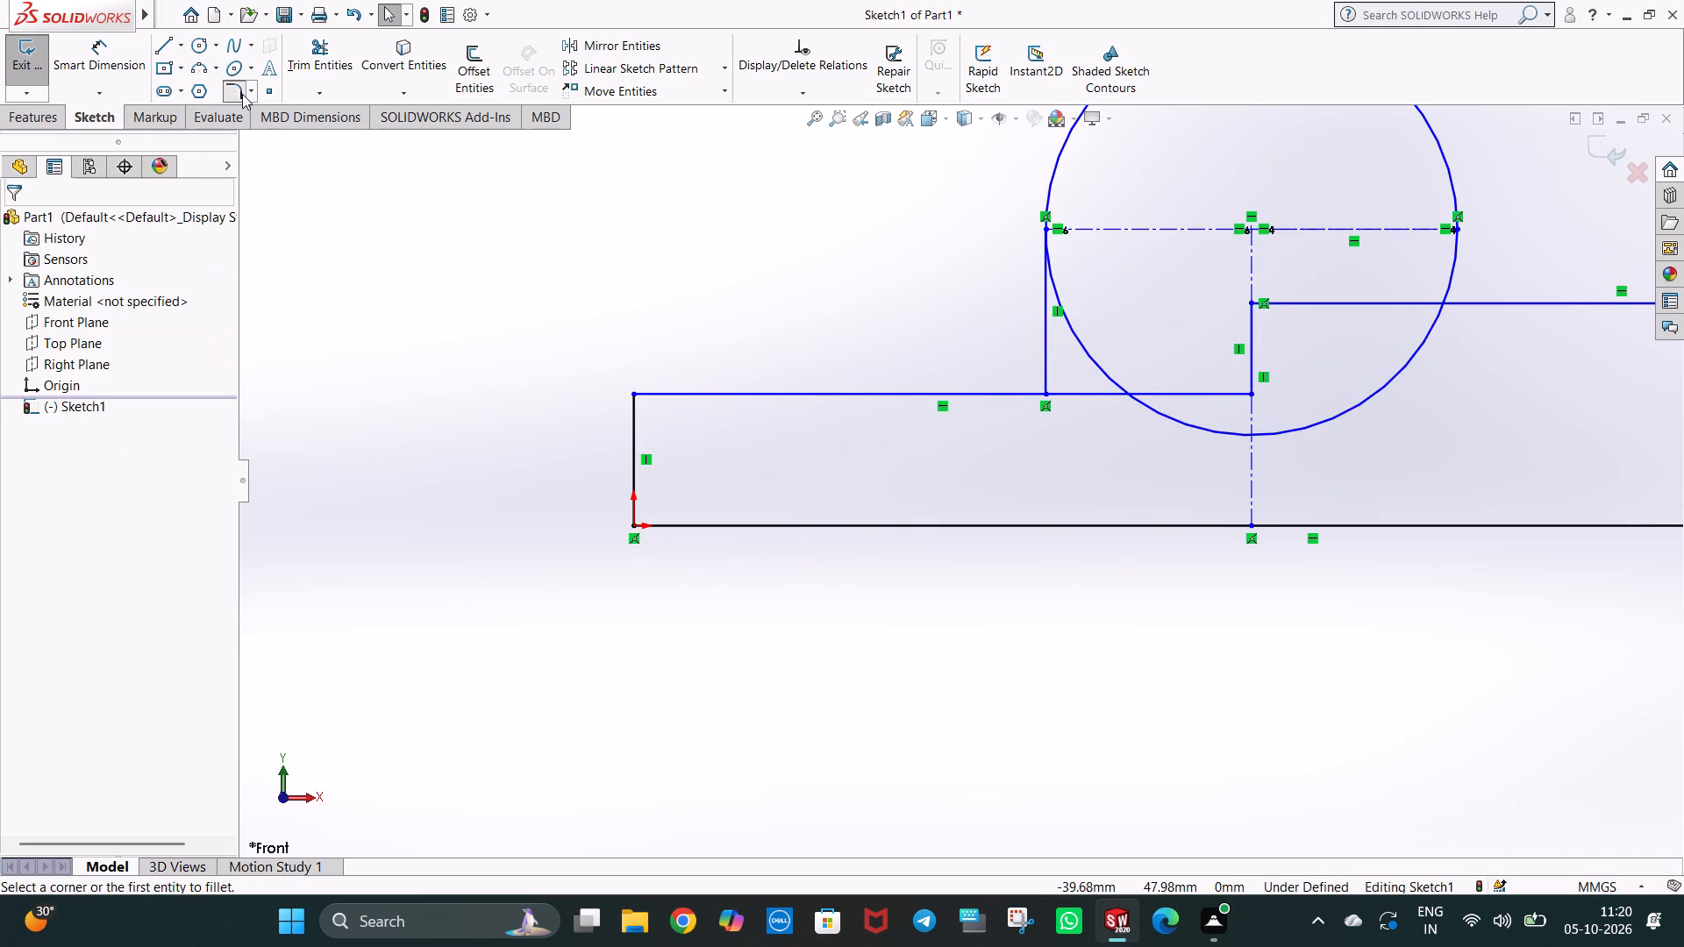
pyautogui.click(1045, 372)
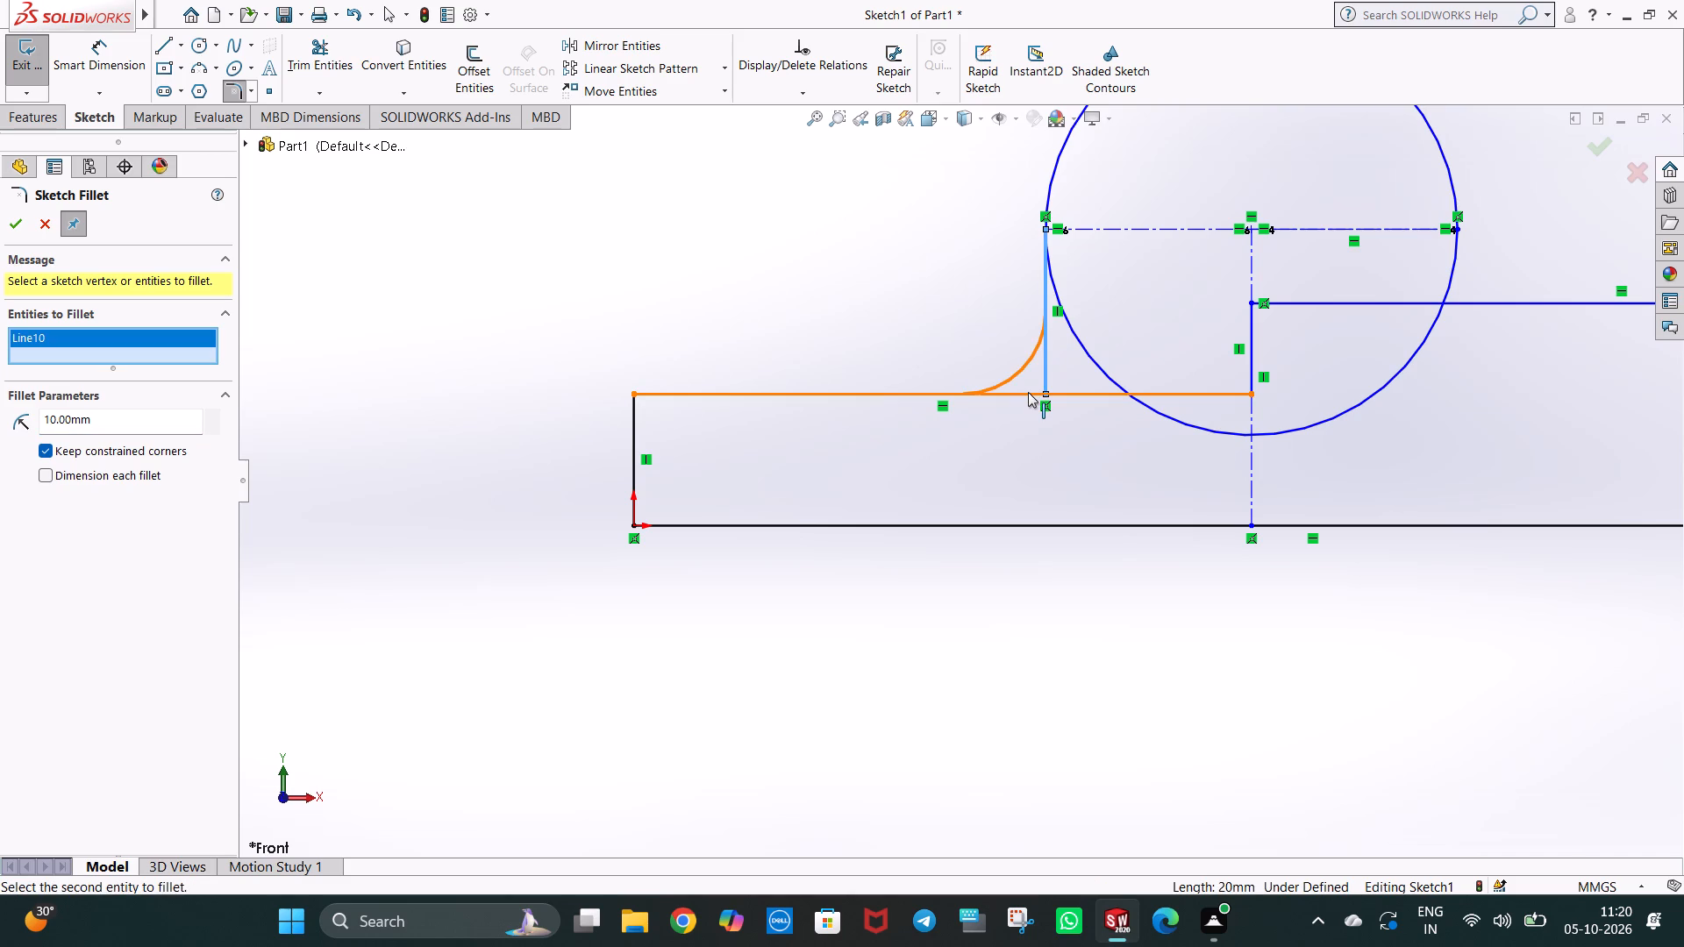
pyautogui.click(1028, 392)
pyautogui.click(917, 473)
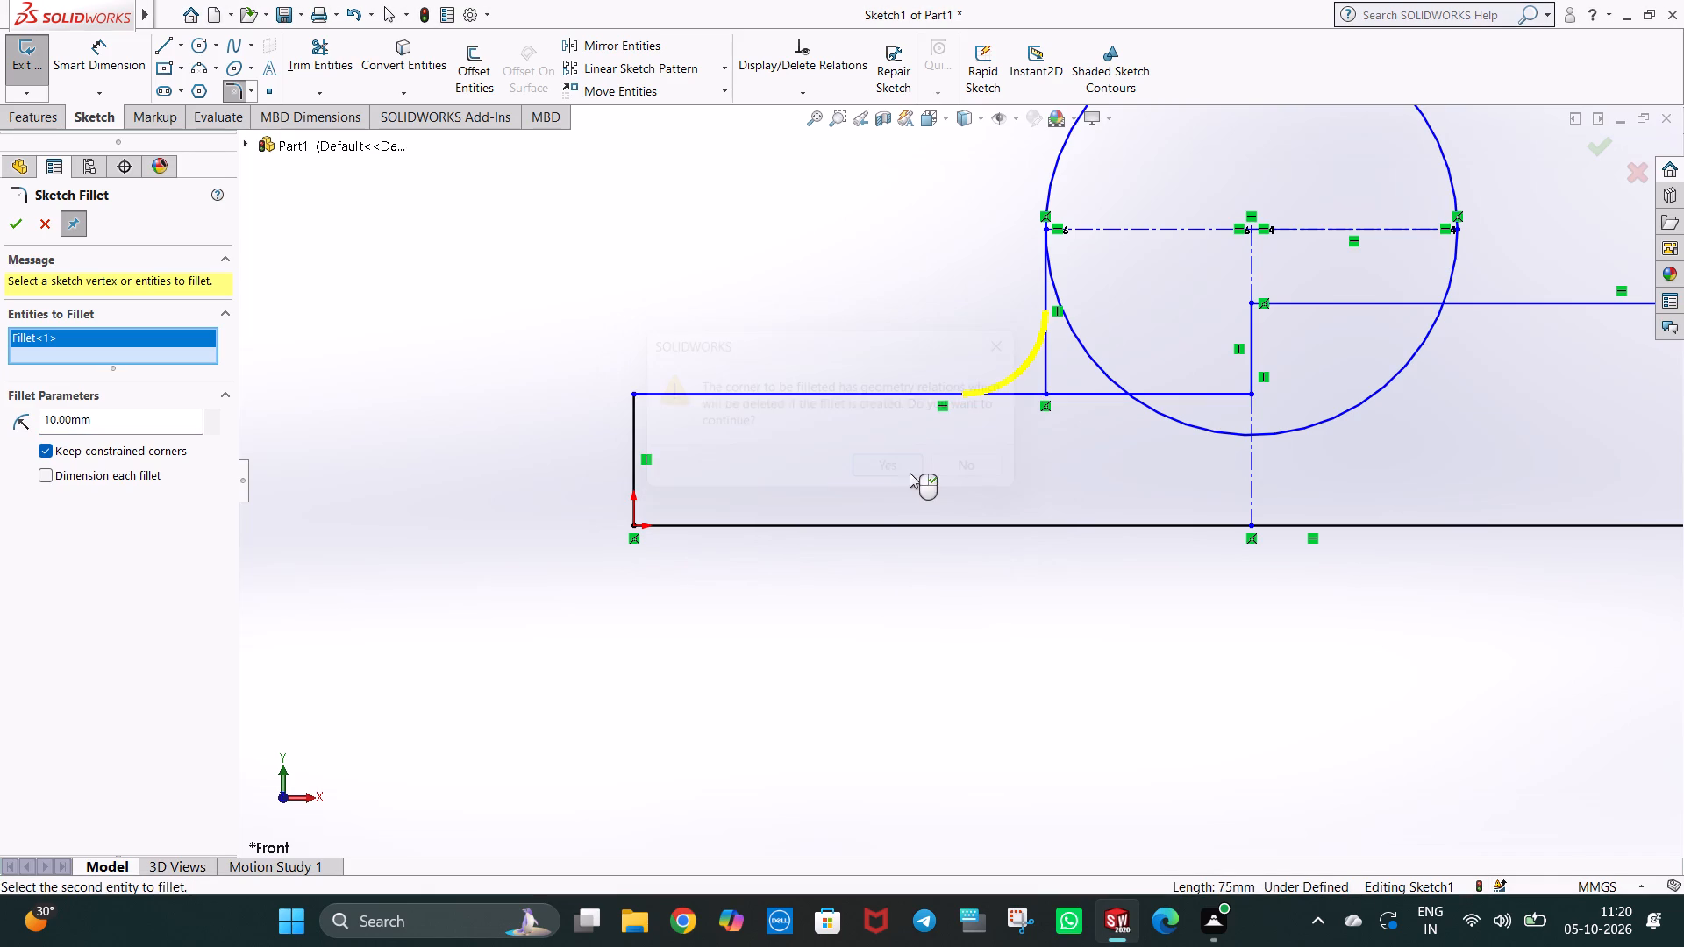
pyautogui.click(15, 226)
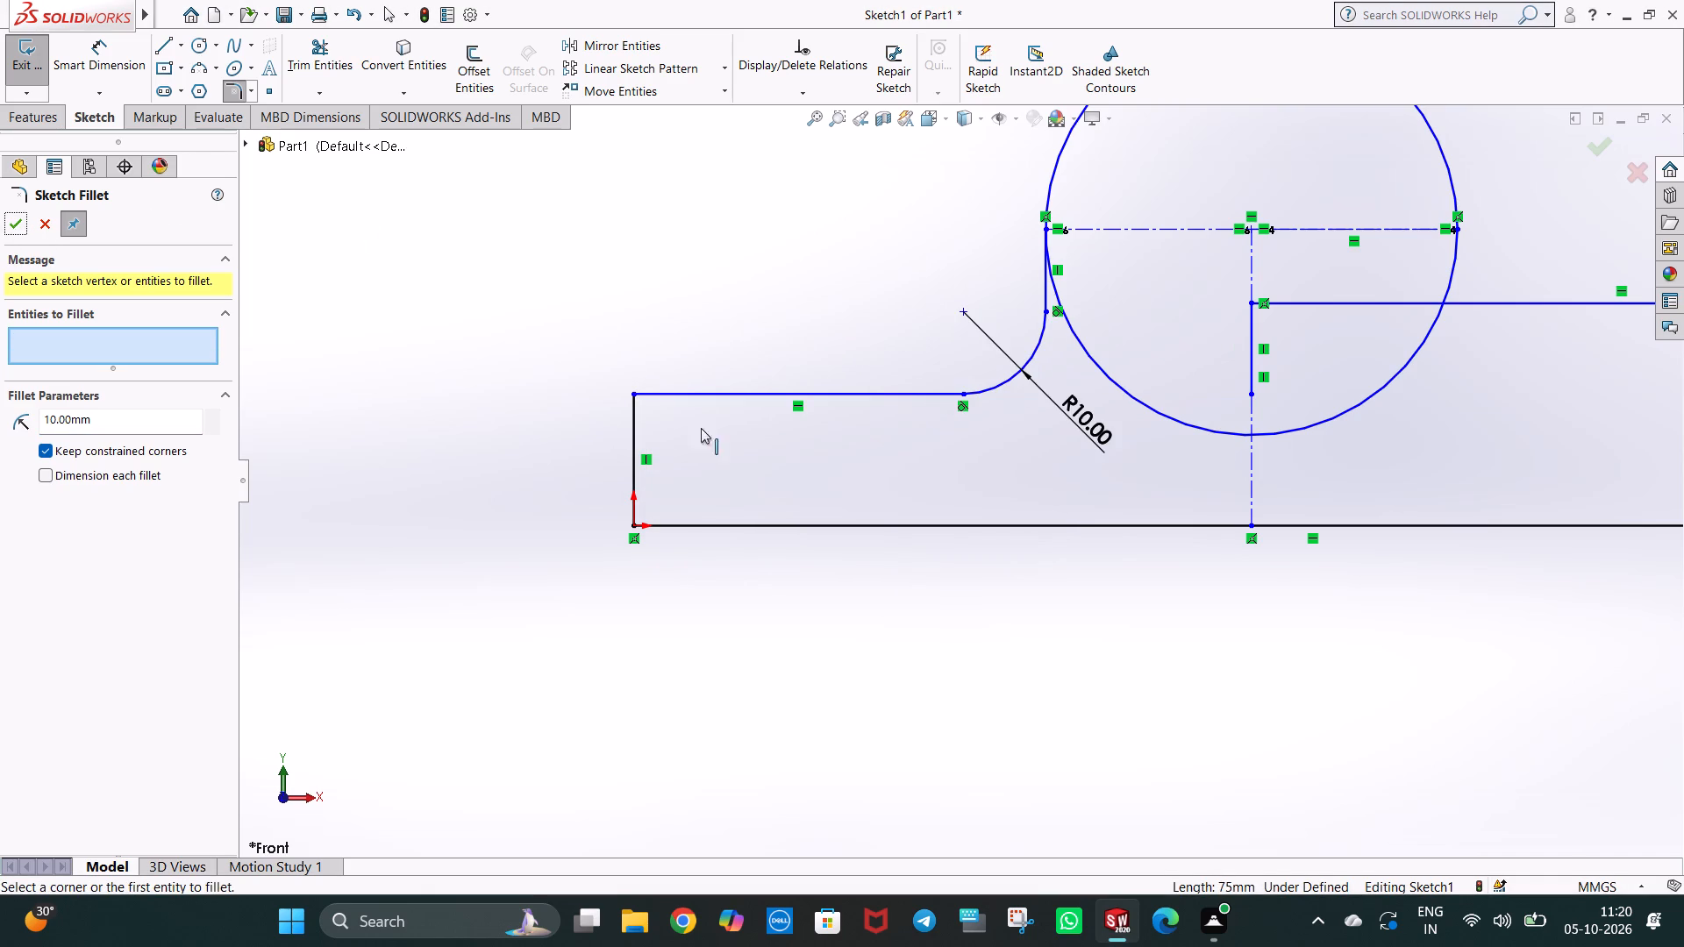
pyautogui.click(1031, 566)
pyautogui.scroll(2, 1160, 571)
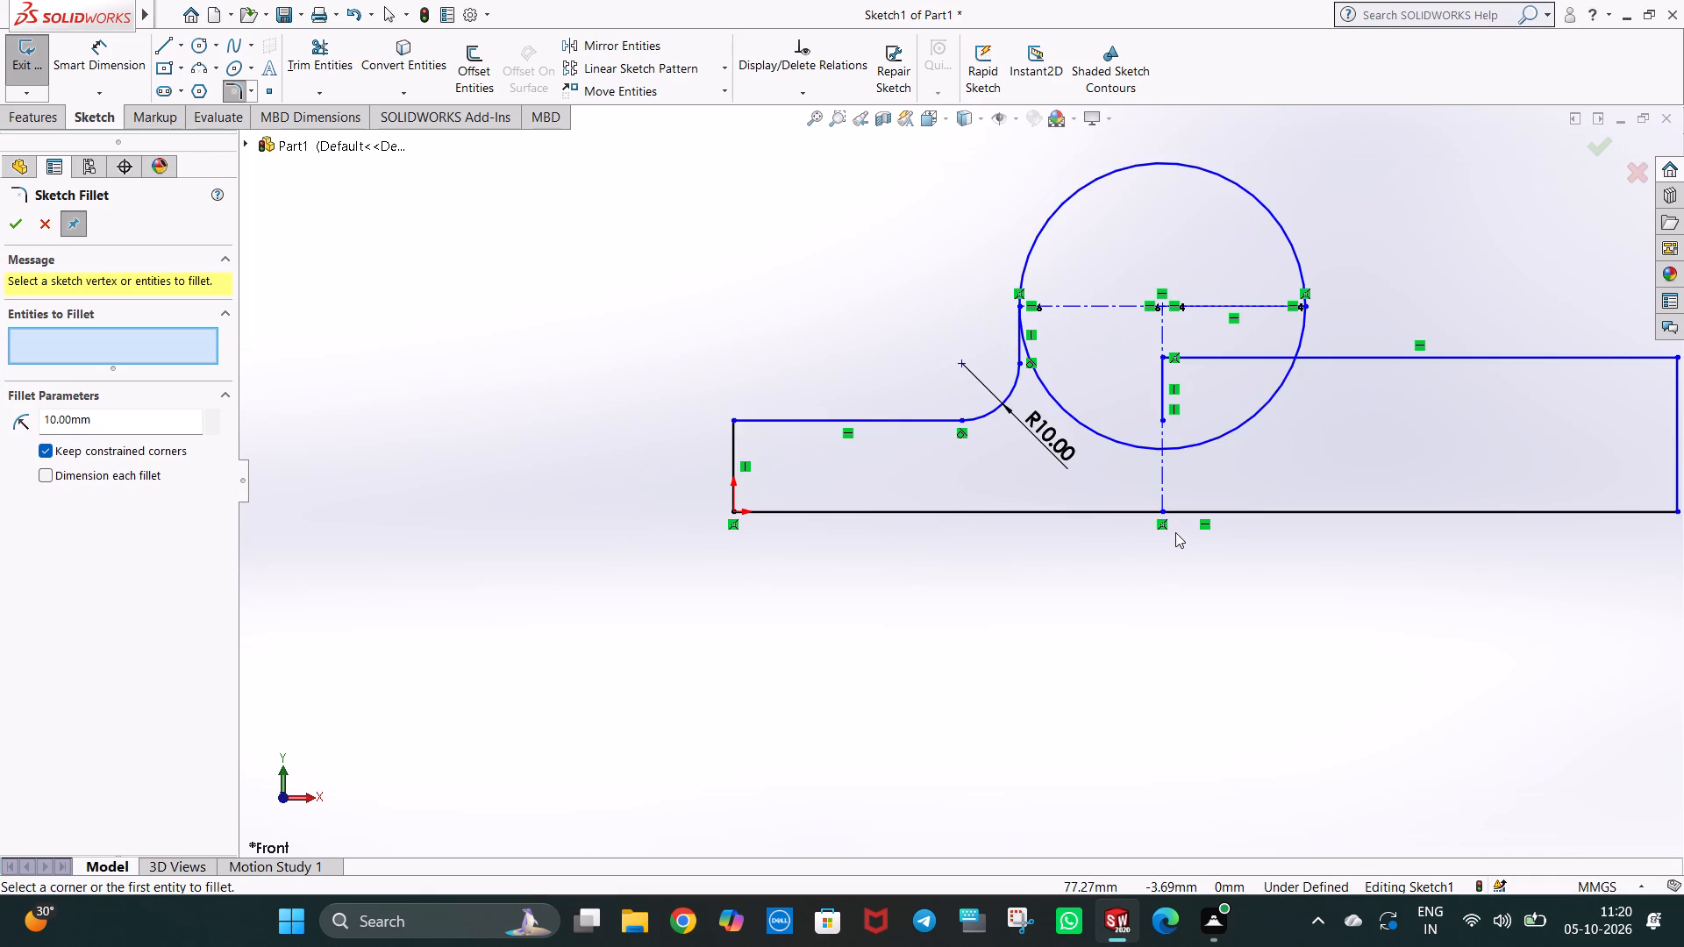
# Set the fillet's radius dimension to 5 mm.
pyautogui.doubleClick(1057, 431)
pyautogui.doubleClick(1059, 442)
pyautogui.press('Escape')
pyautogui.press('Escape')
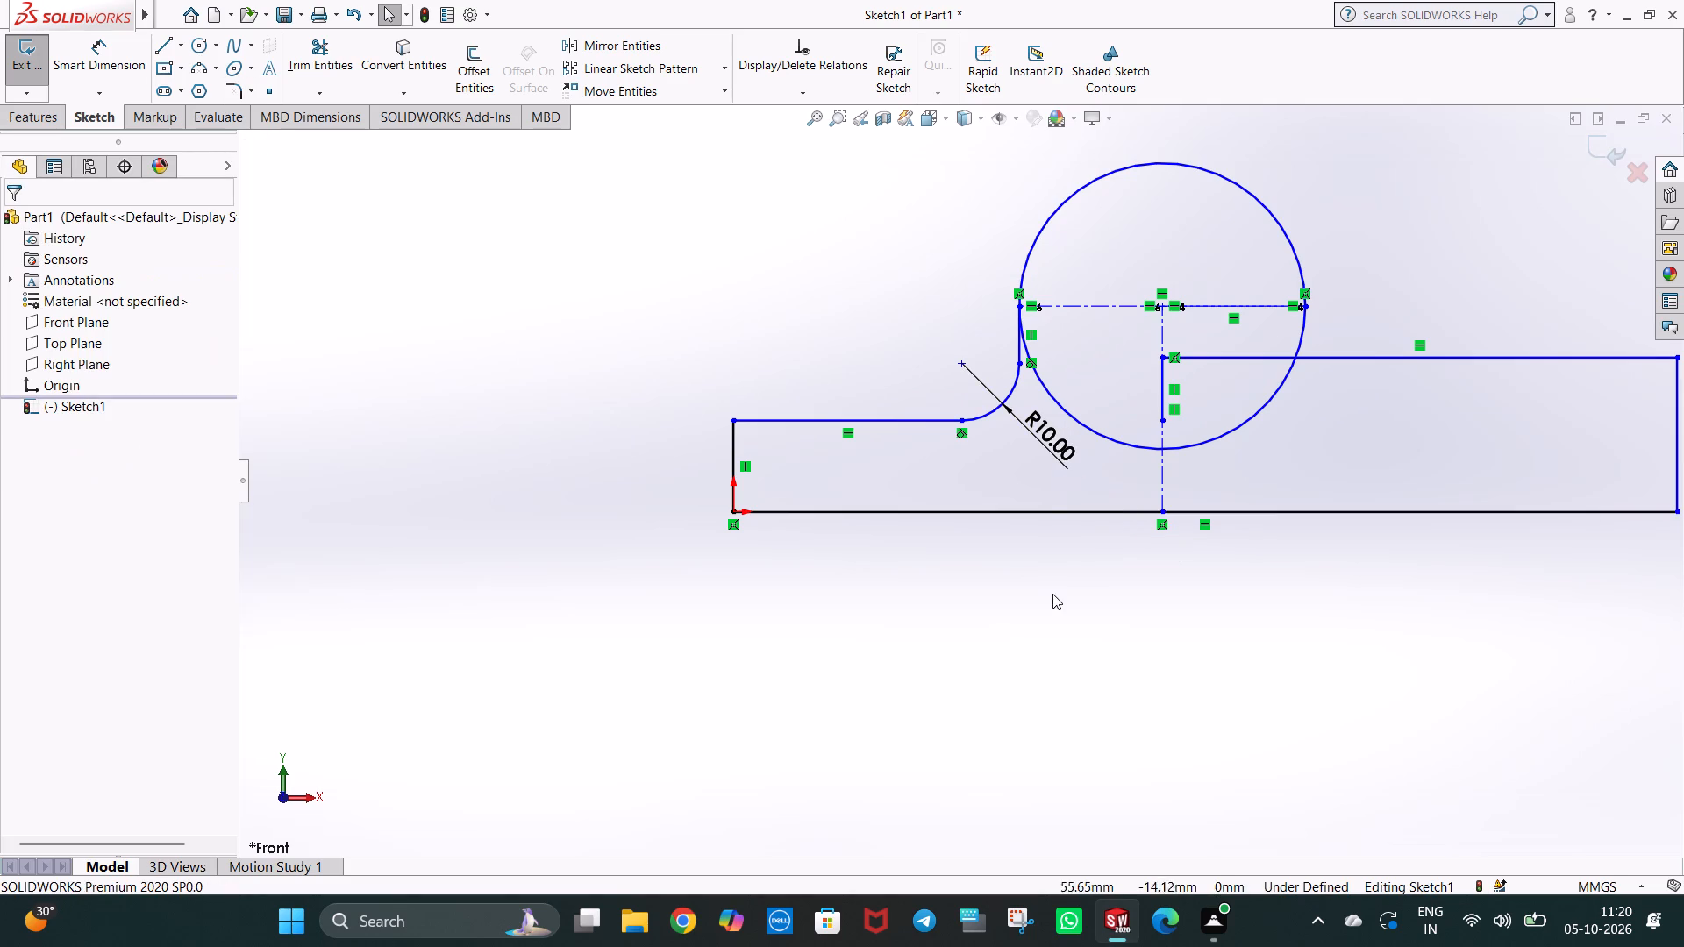
pyautogui.click(1052, 594)
pyautogui.doubleClick(1055, 448)
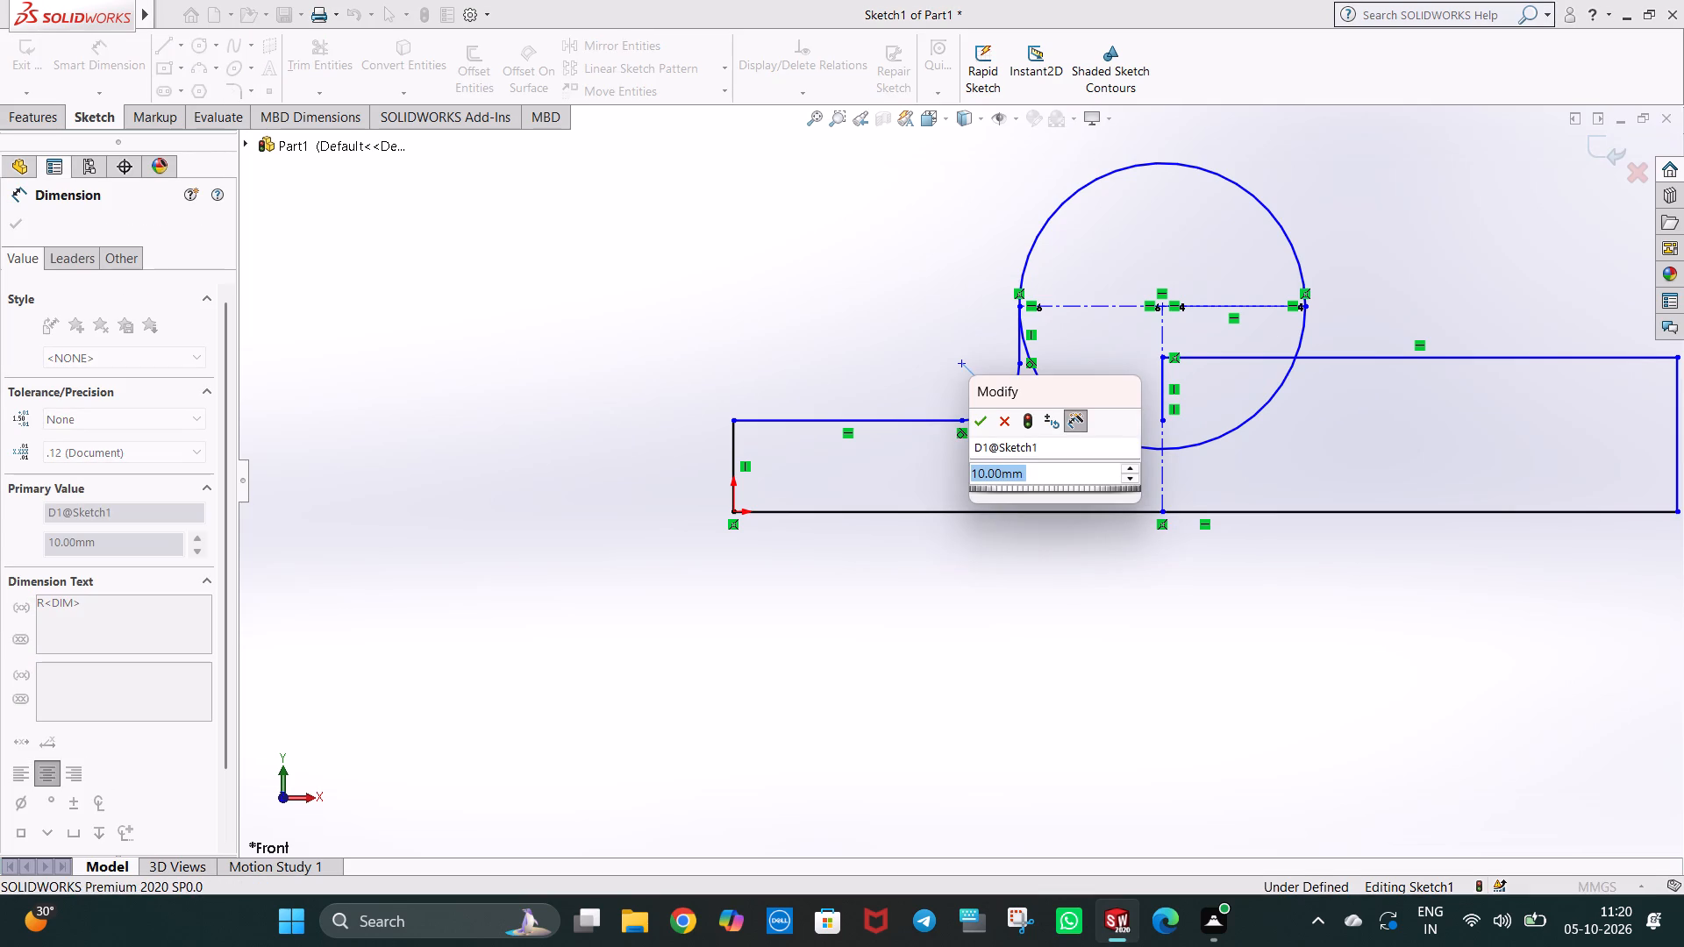
pyautogui.press('5')
pyautogui.press('Return')
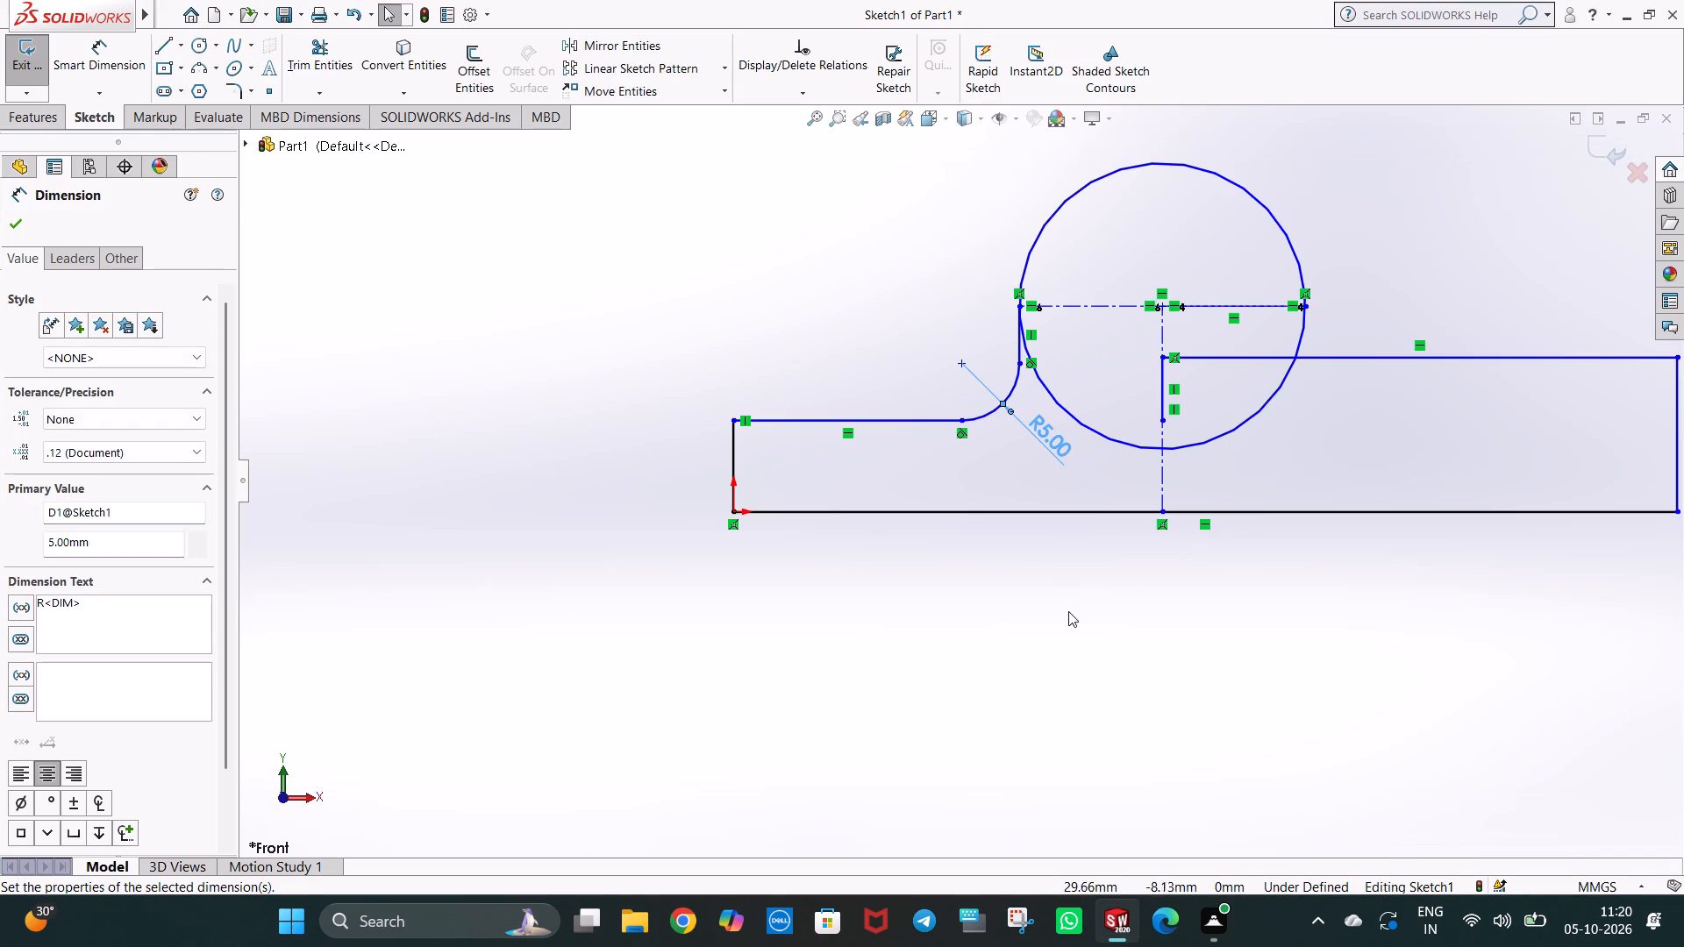
pyautogui.click(1068, 612)
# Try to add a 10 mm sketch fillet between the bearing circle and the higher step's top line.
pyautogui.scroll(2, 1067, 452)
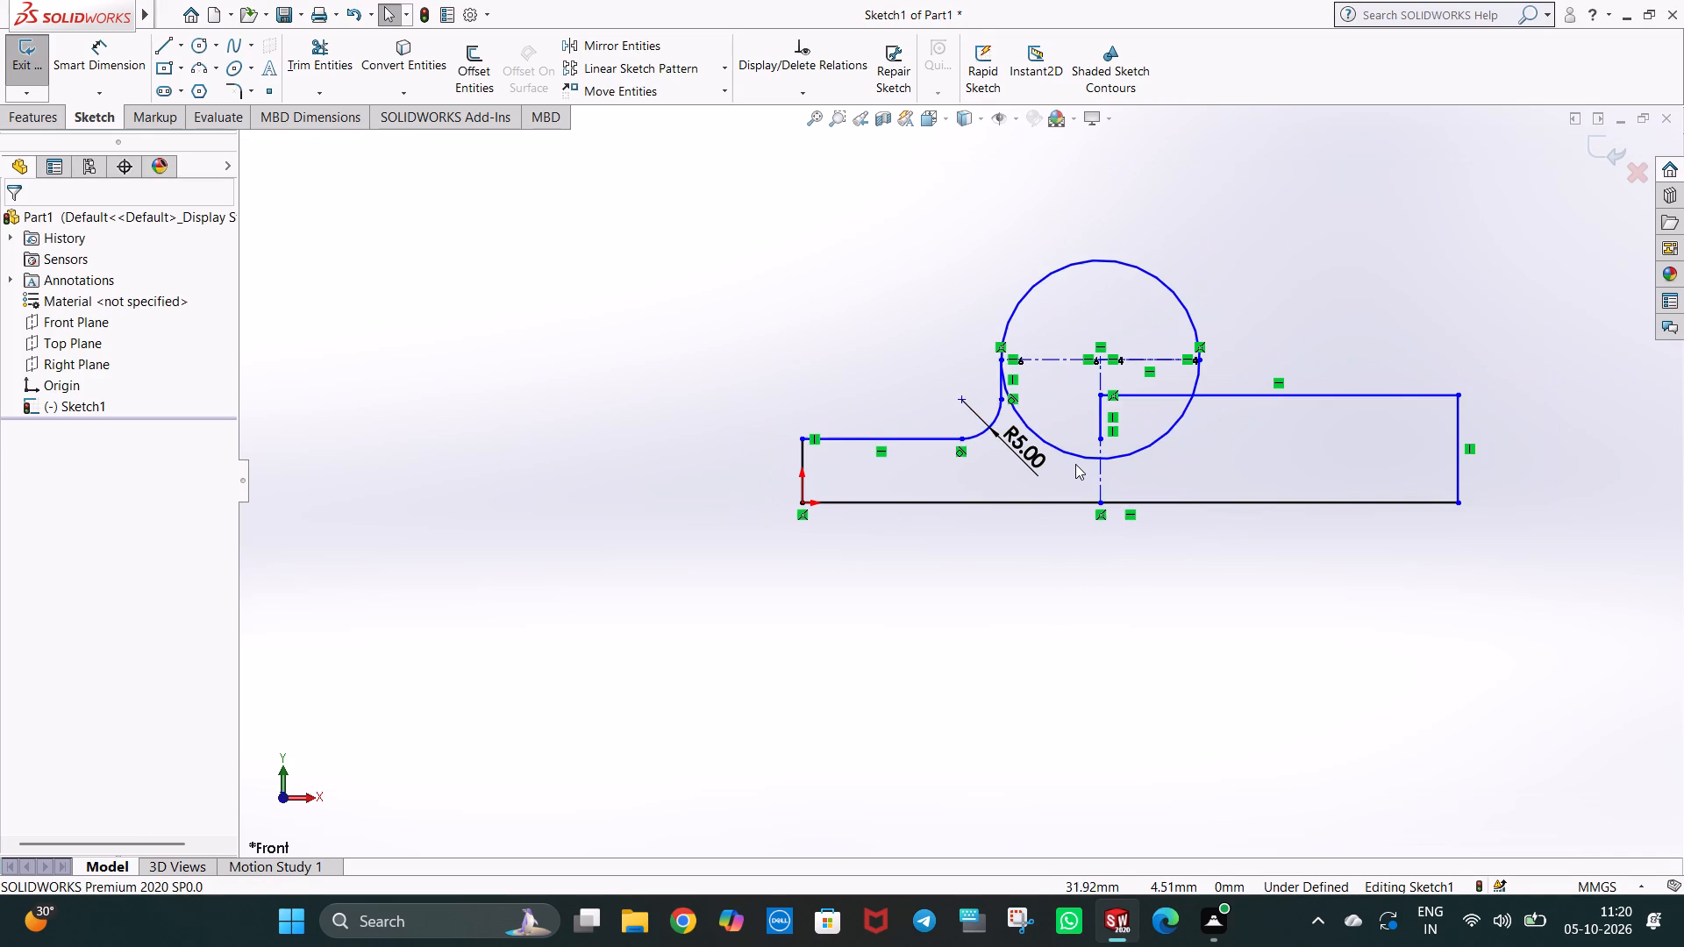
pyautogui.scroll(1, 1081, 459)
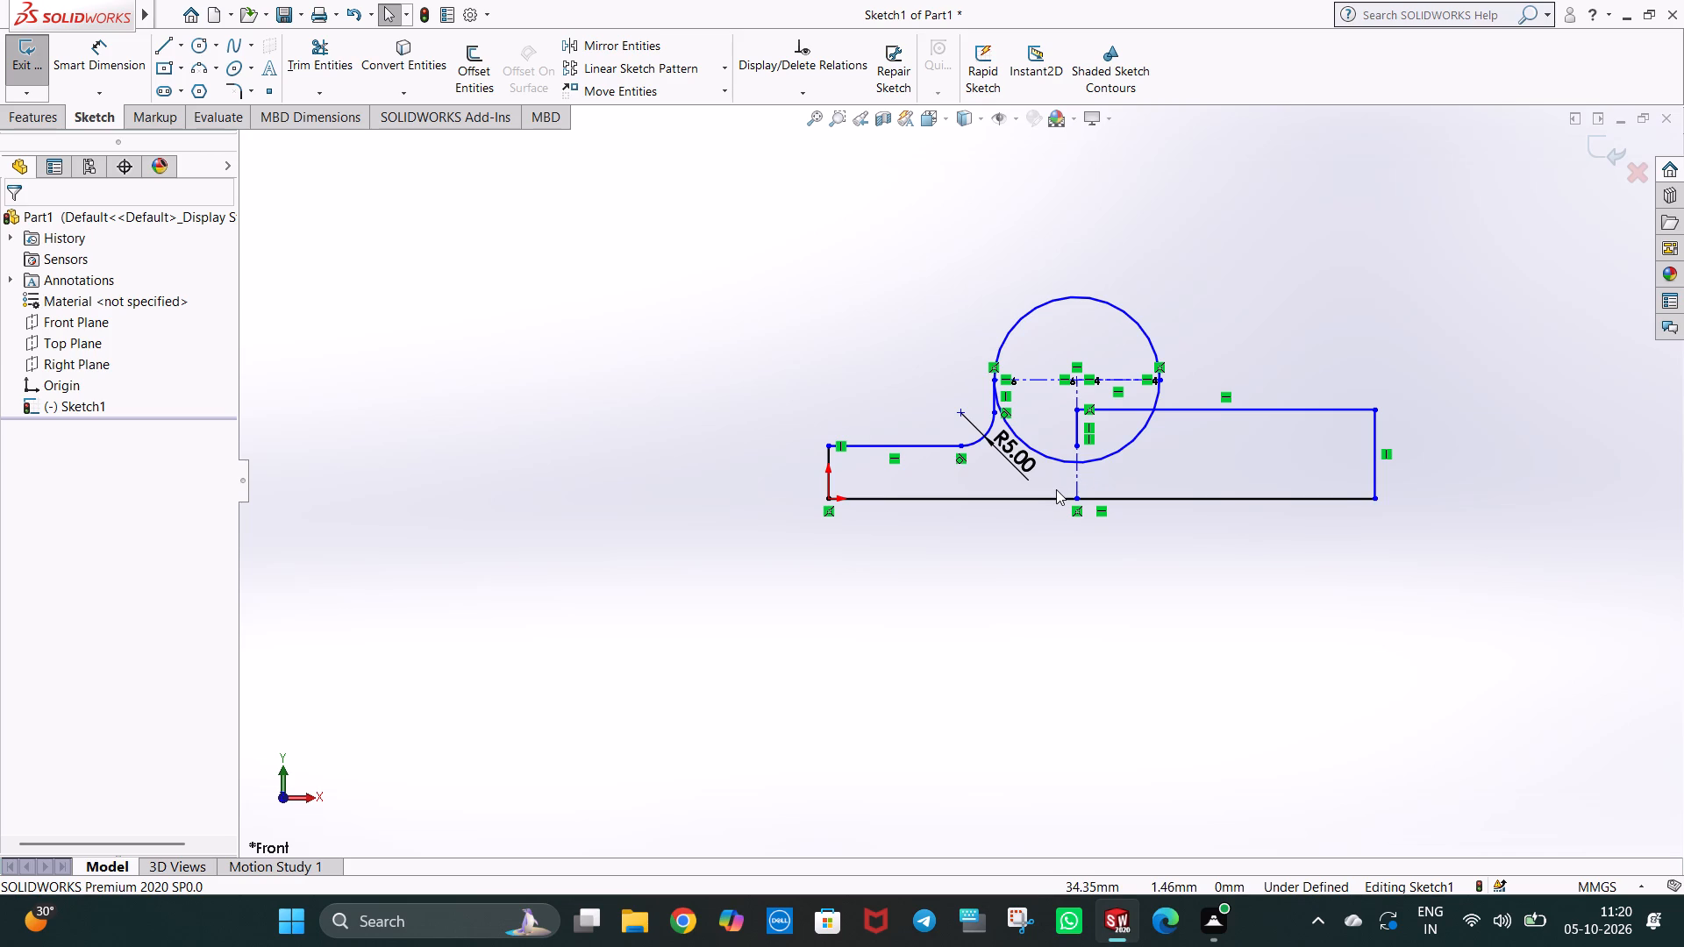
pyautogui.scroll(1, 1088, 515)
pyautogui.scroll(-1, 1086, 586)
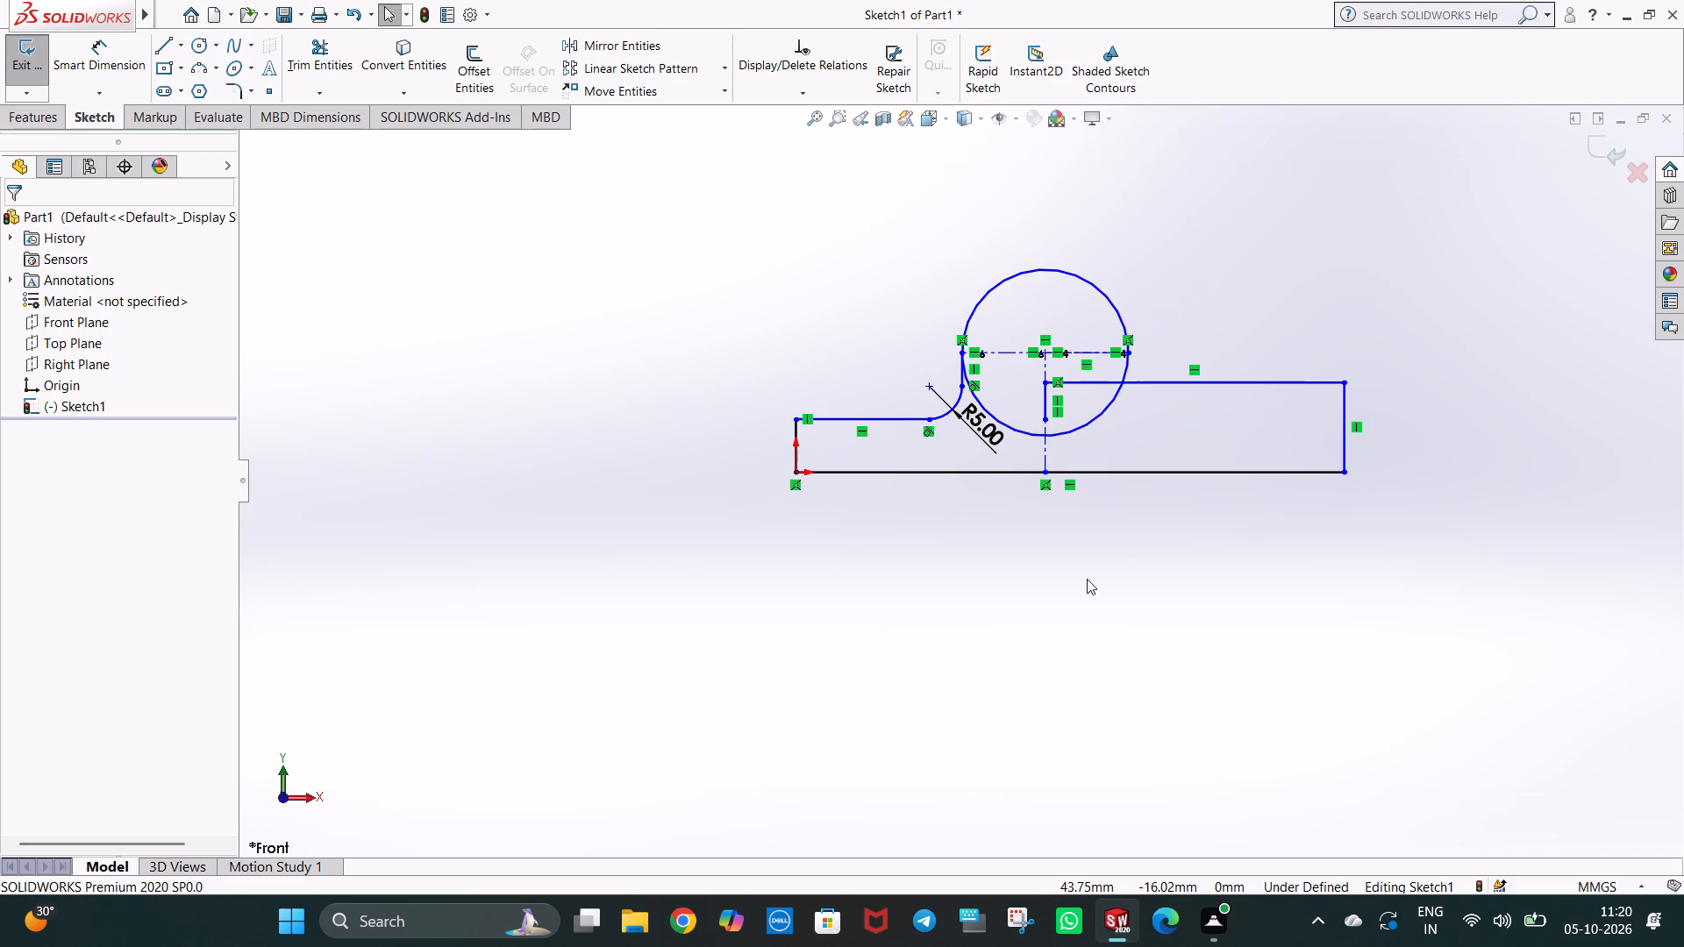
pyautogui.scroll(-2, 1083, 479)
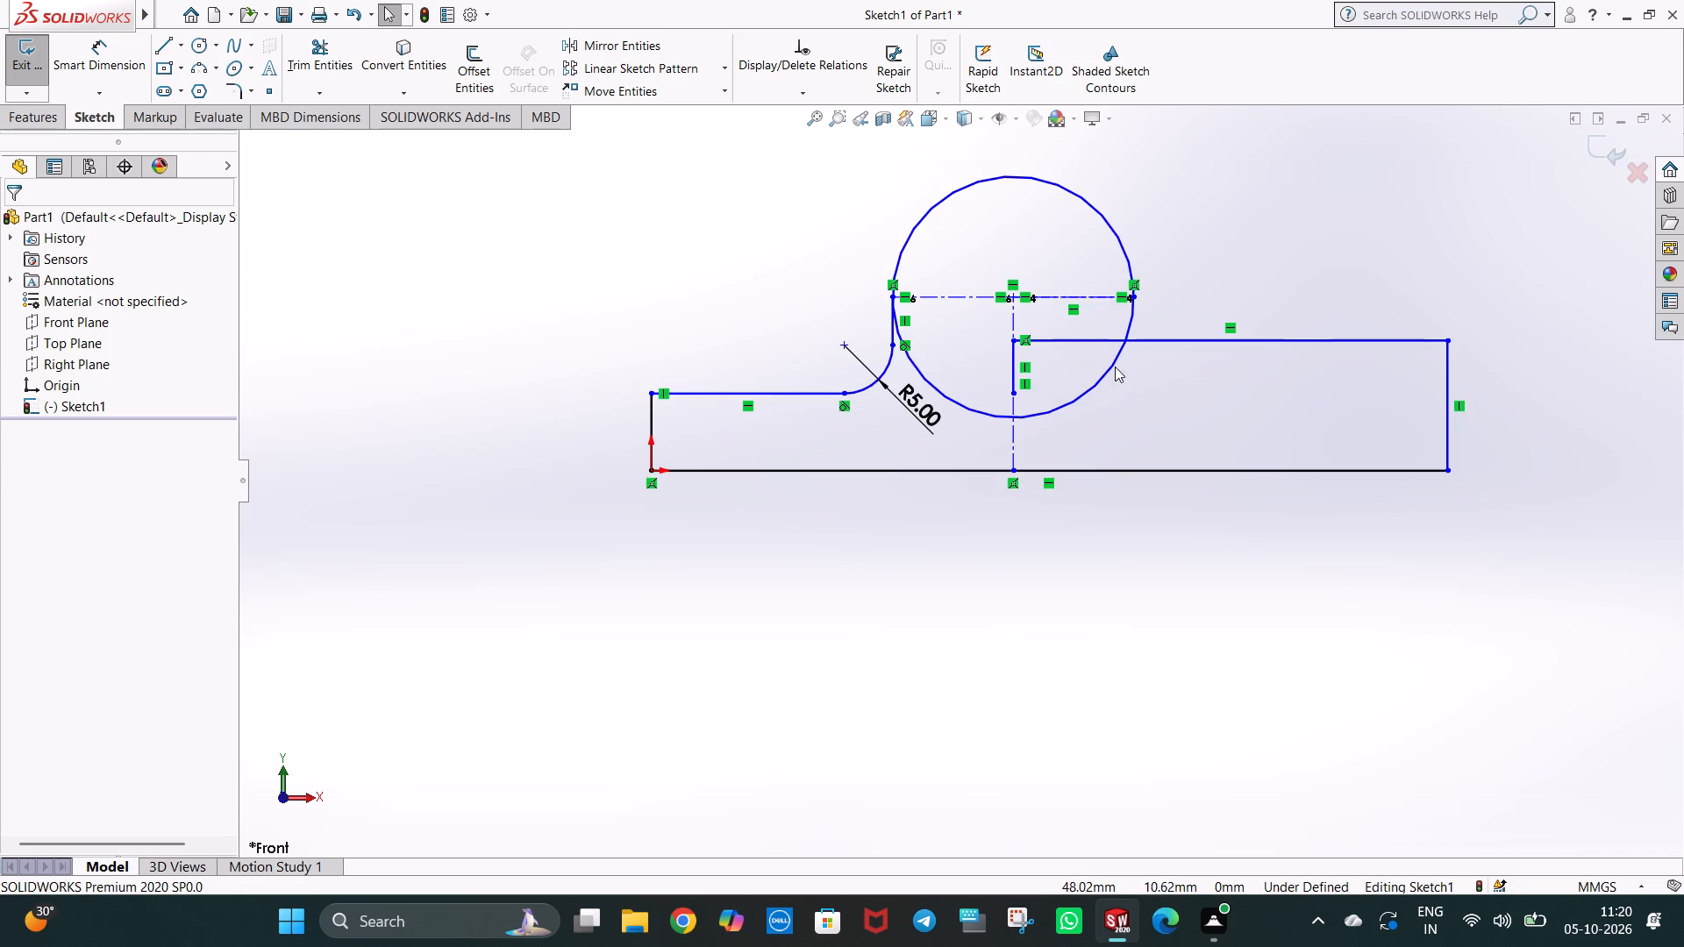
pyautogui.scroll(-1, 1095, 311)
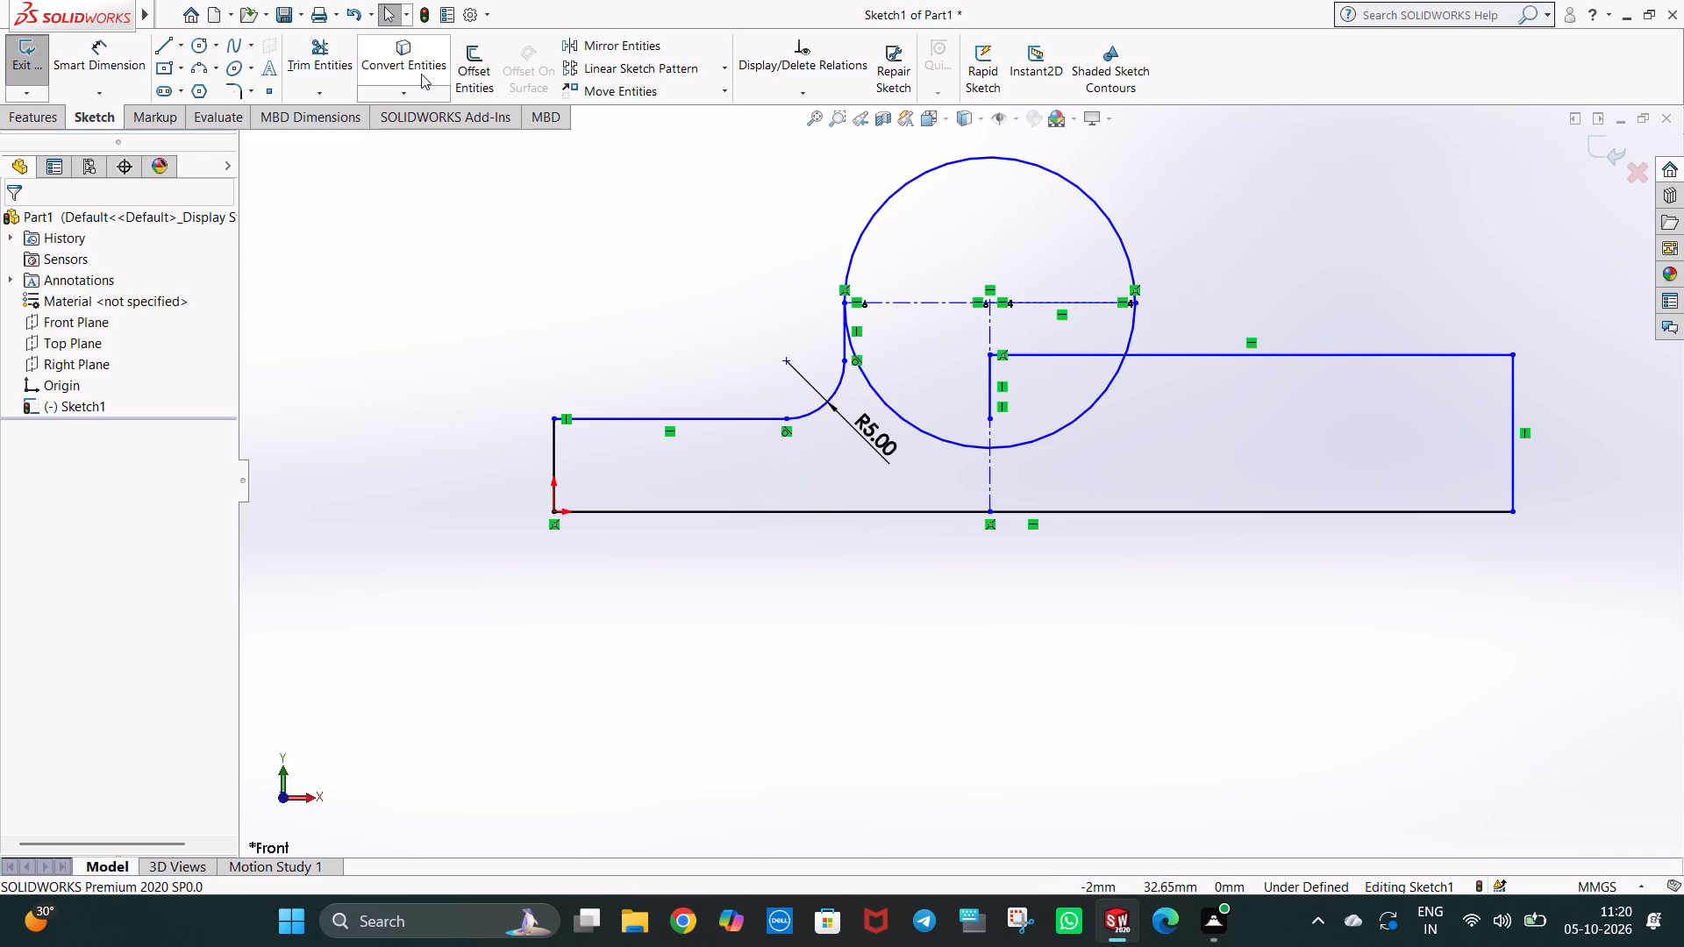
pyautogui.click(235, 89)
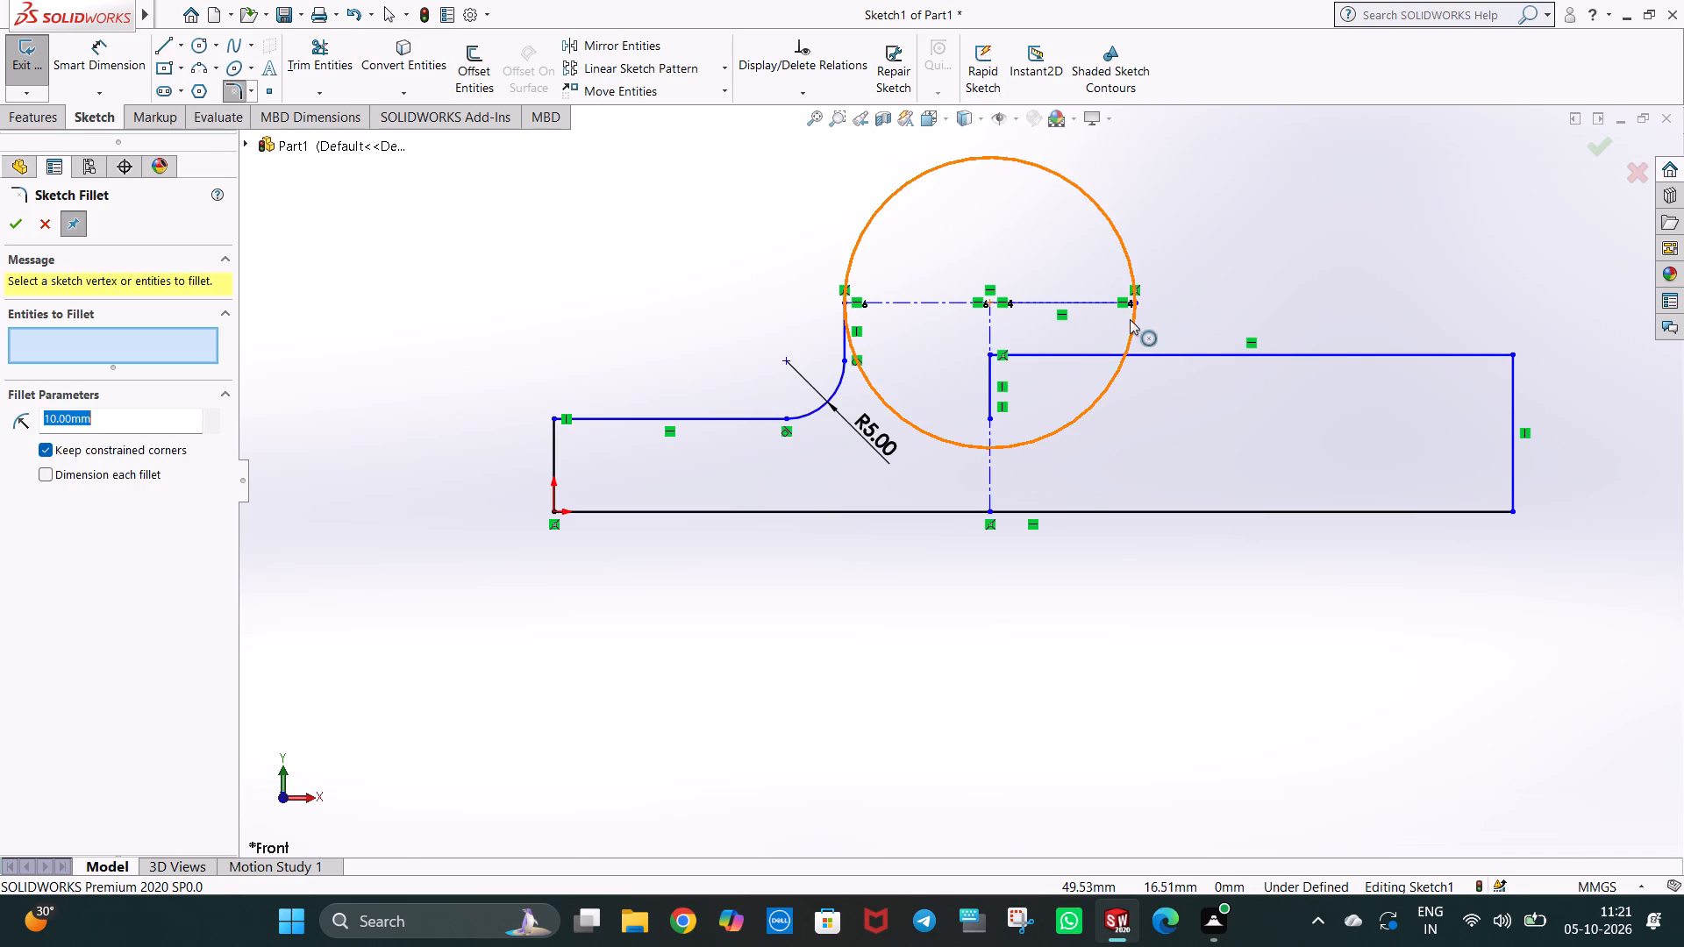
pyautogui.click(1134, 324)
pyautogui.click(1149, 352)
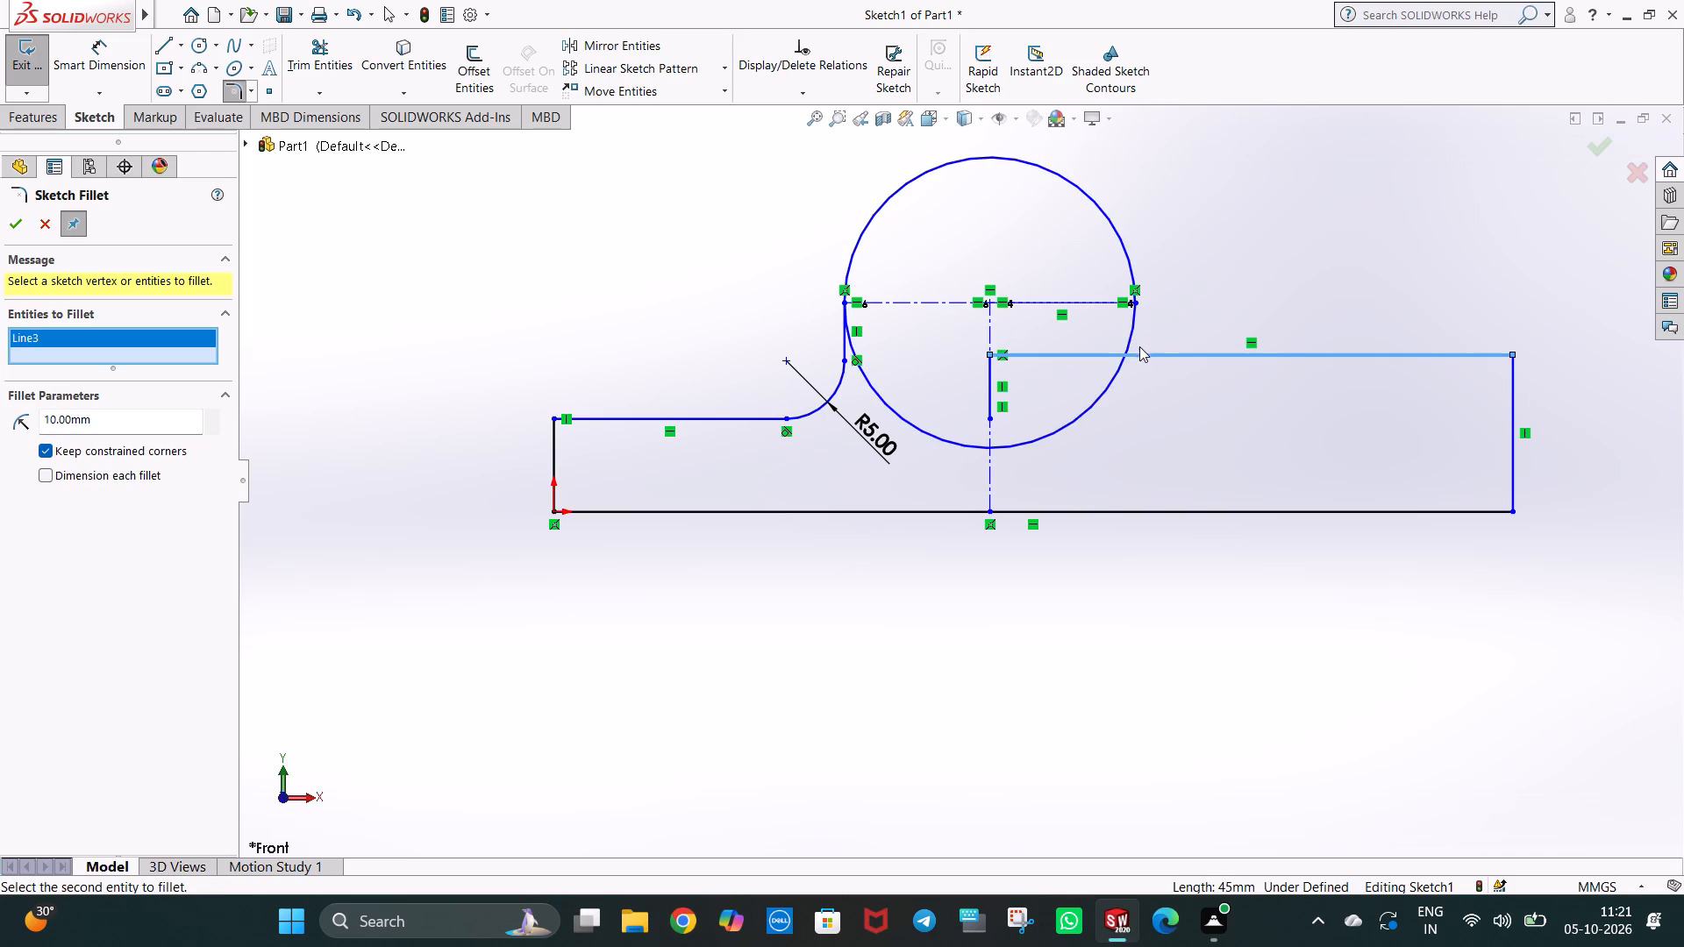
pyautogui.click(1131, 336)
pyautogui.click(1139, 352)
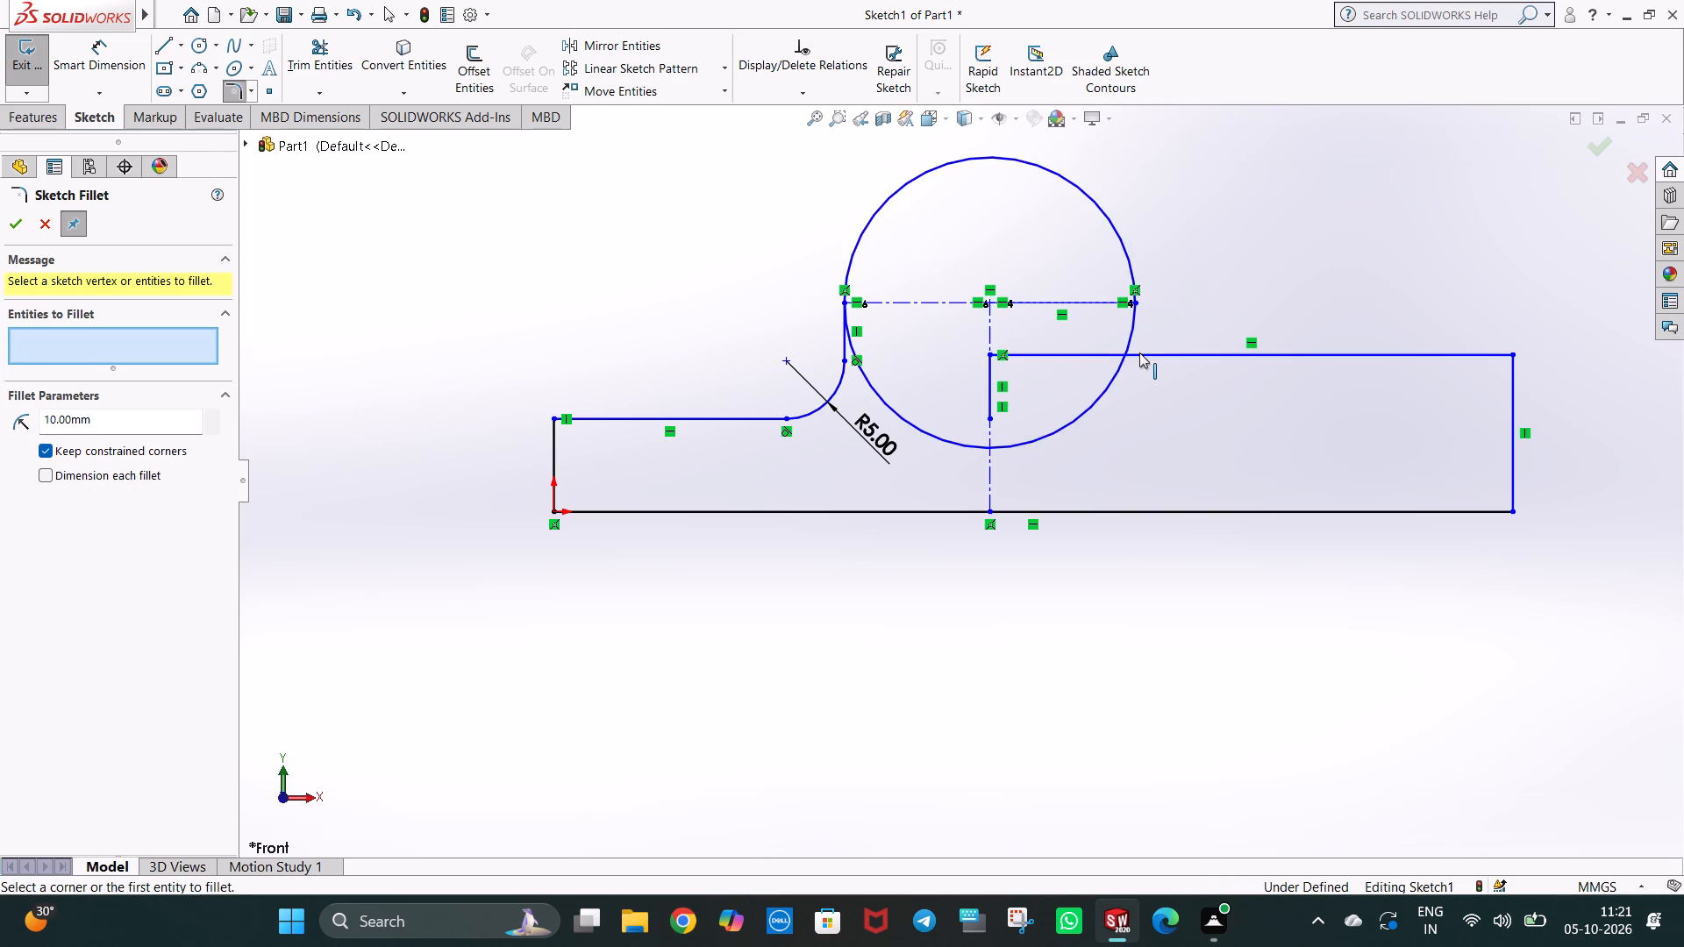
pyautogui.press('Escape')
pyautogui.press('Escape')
# Draw a 5 mm radius circle above the higher step's top line, beside the bearing circle's far edge.
pyautogui.click(196, 46)
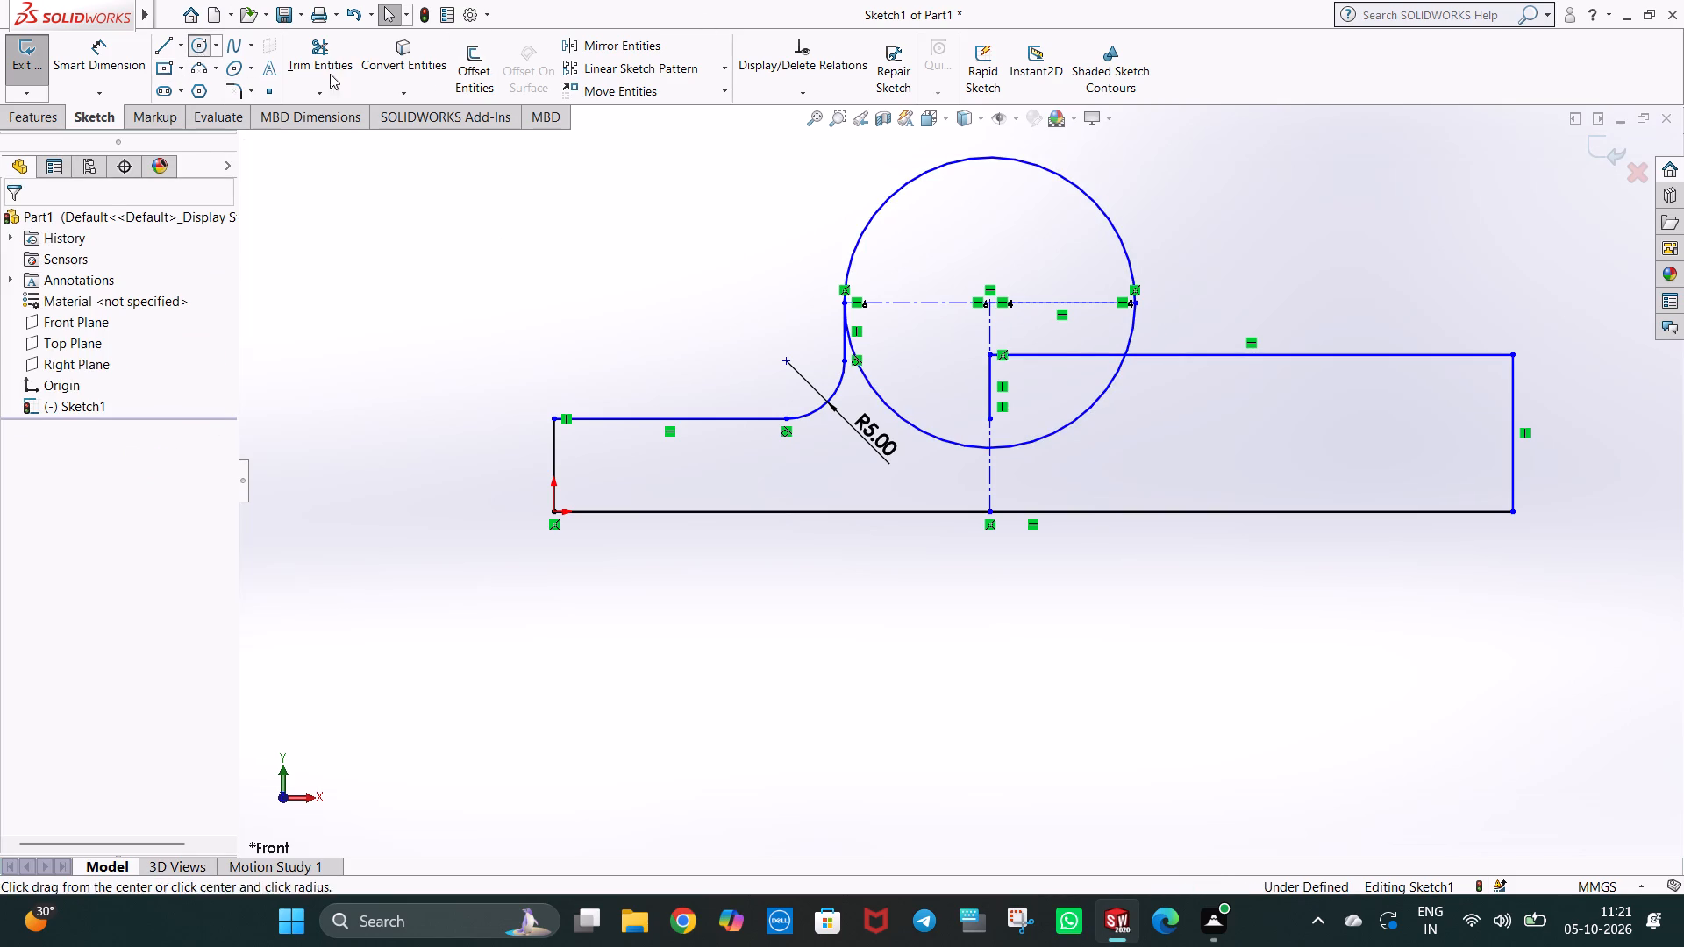
pyautogui.click(1188, 286)
pyautogui.click(1196, 317)
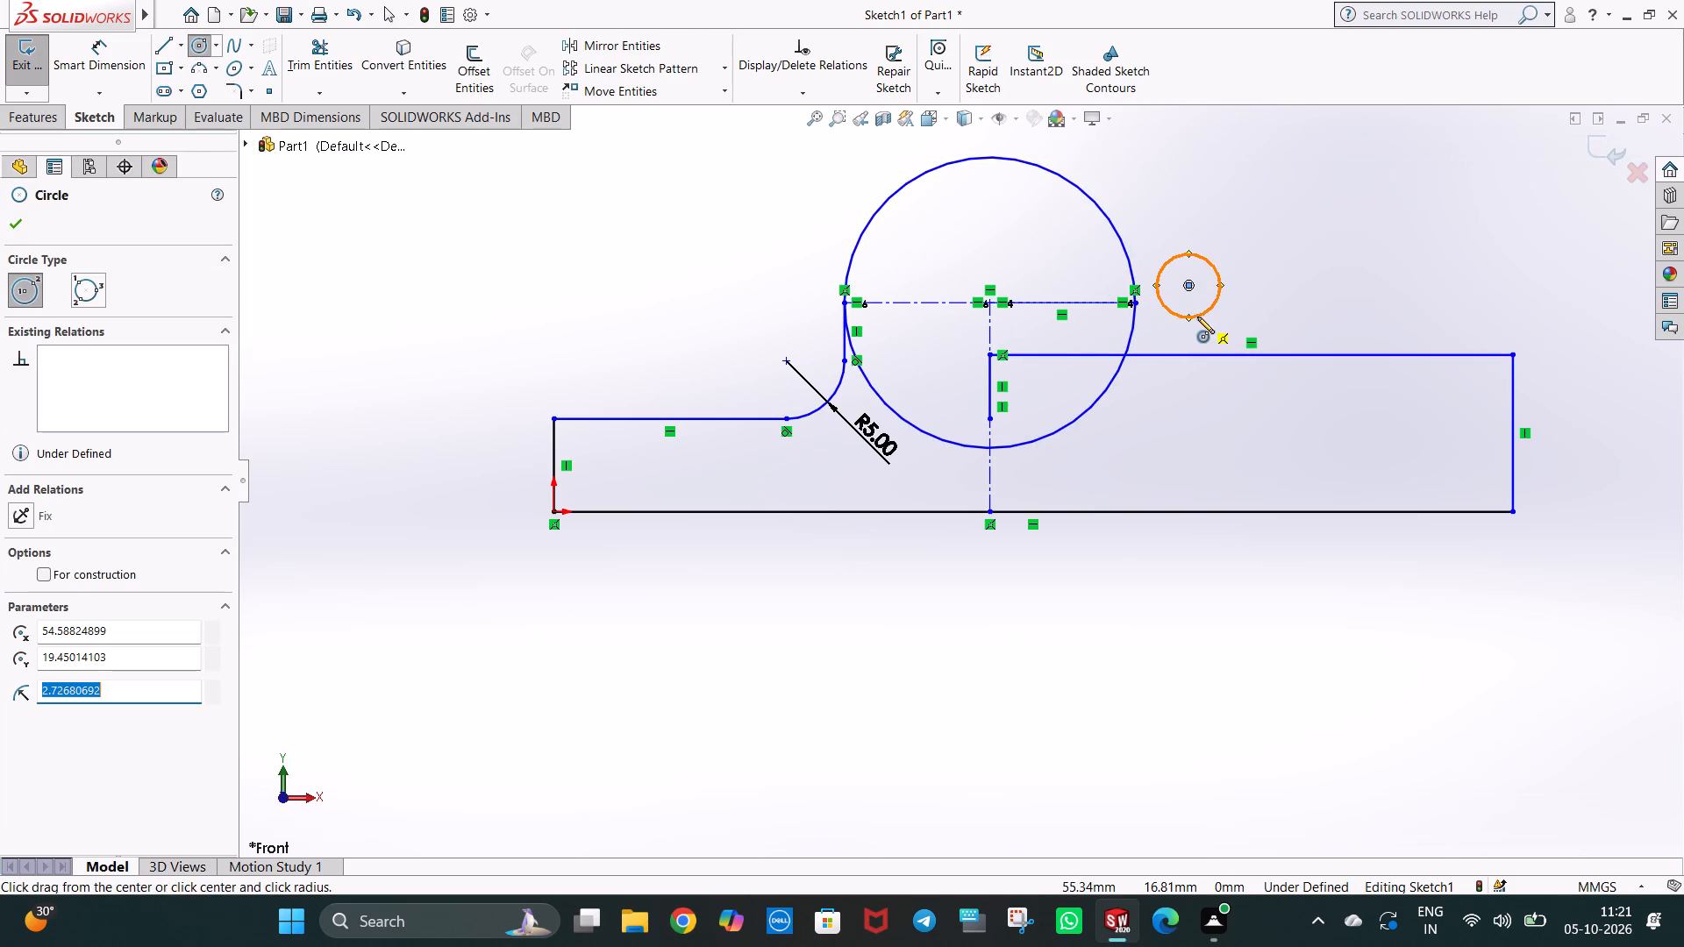
pyautogui.press('5')
pyautogui.press('Return')
pyautogui.press('Escape')
pyautogui.click(1305, 313)
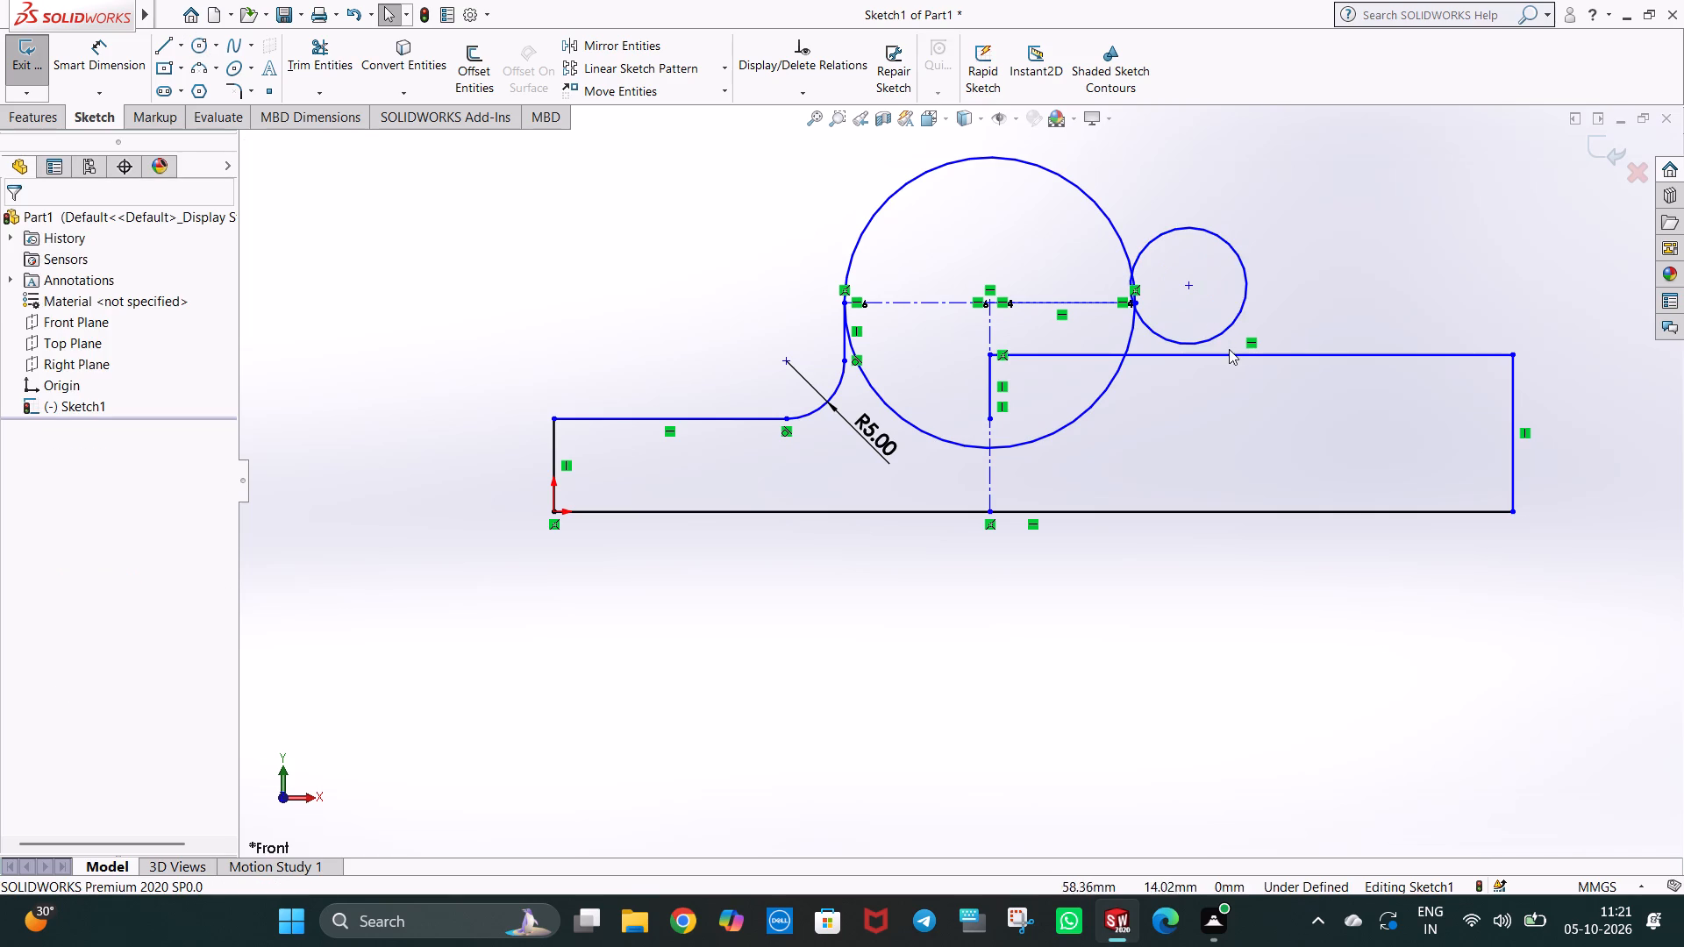
# Make the small circle tangent to both the higher step's top line and the bearing circle.
pyautogui.keyDown('ctrl'); pyautogui.click(1221, 332); pyautogui.keyUp('ctrl')
pyautogui.keyDown('ctrl'); pyautogui.click(1233, 355); pyautogui.keyUp('ctrl')
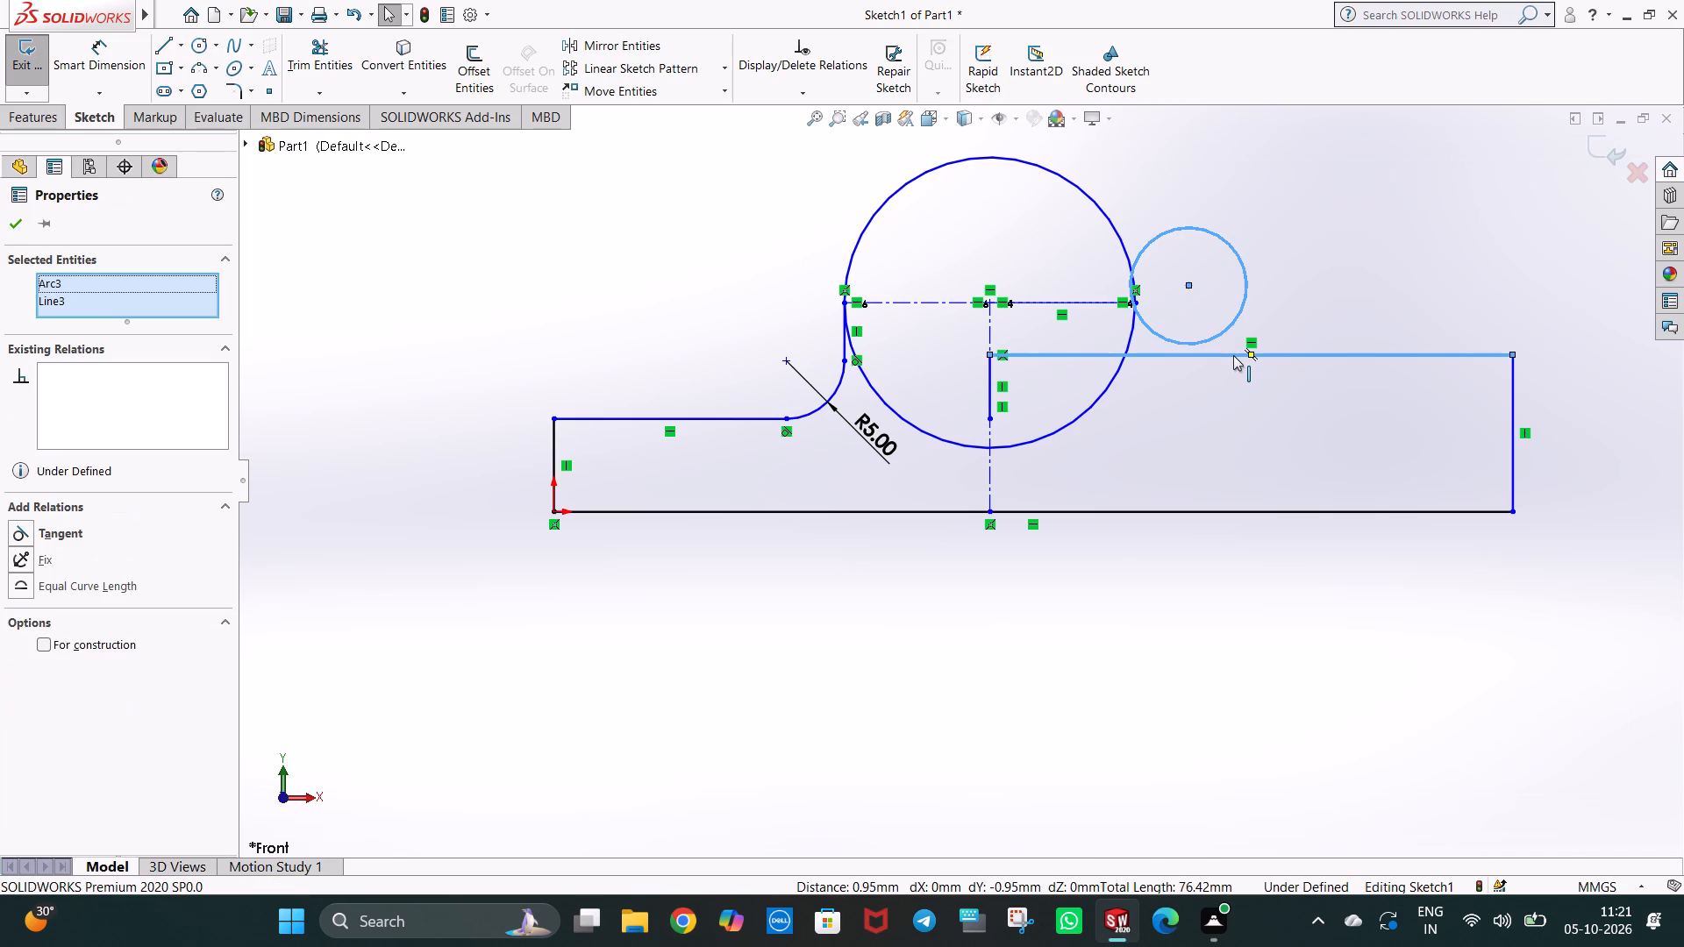
pyautogui.keyDown('ctrl'); pyautogui.click(65, 531); pyautogui.keyUp('ctrl')
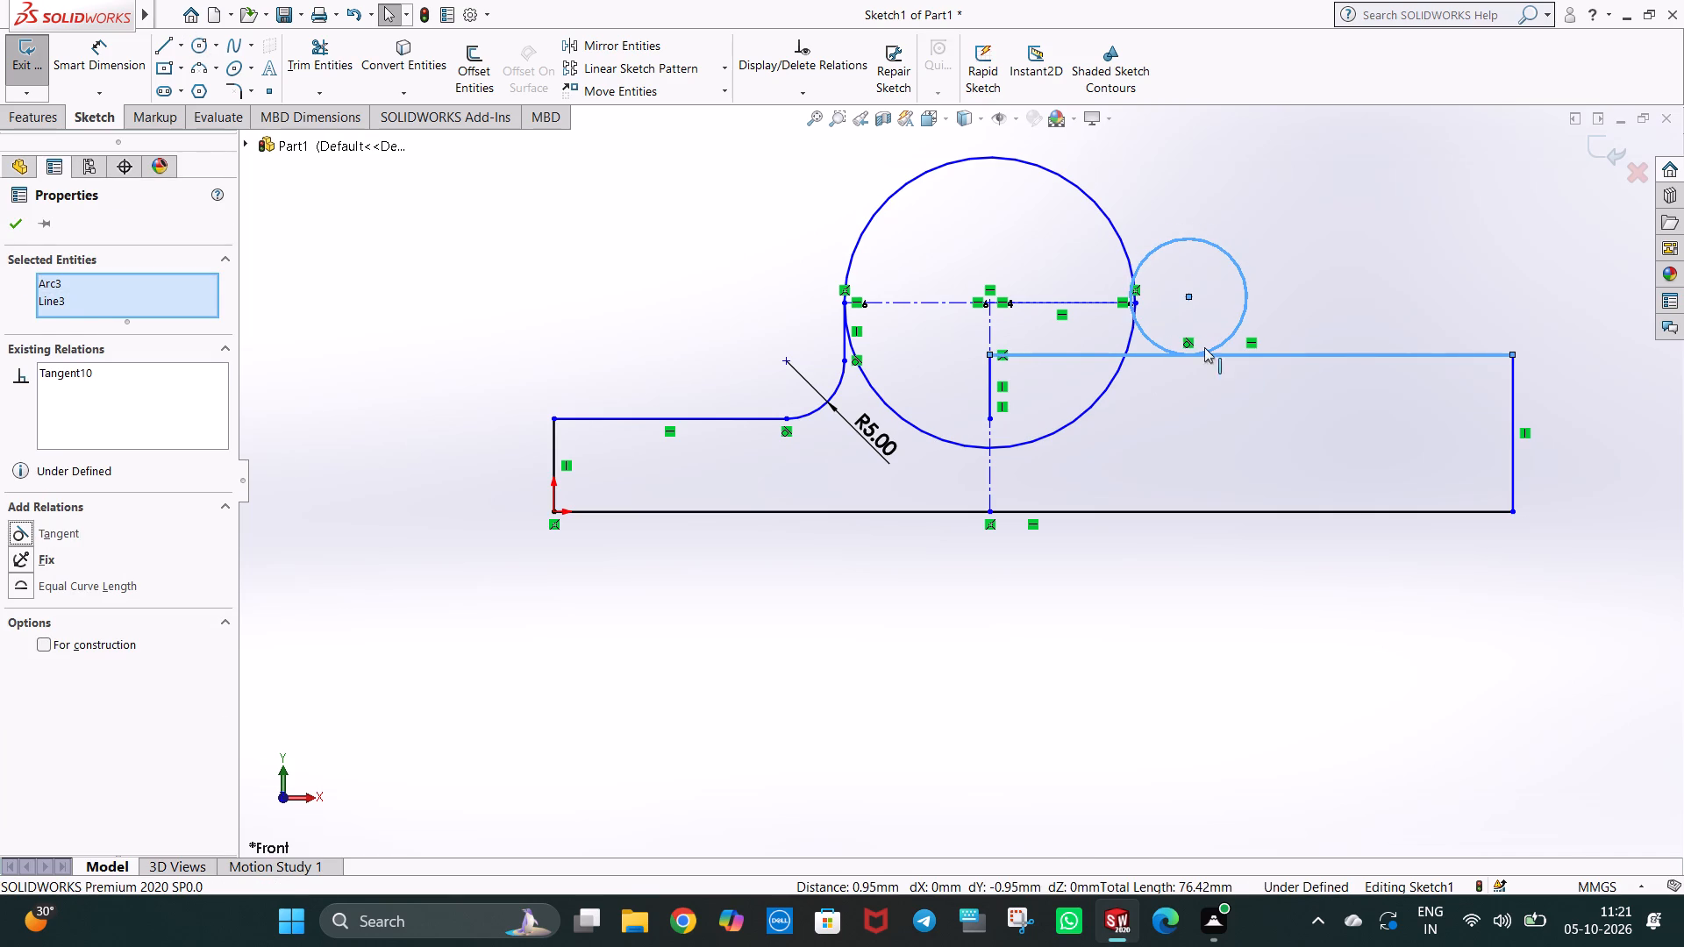
pyautogui.click(1325, 263)
pyautogui.keyDown('ctrl'); pyautogui.click(1195, 235); pyautogui.keyUp('ctrl')
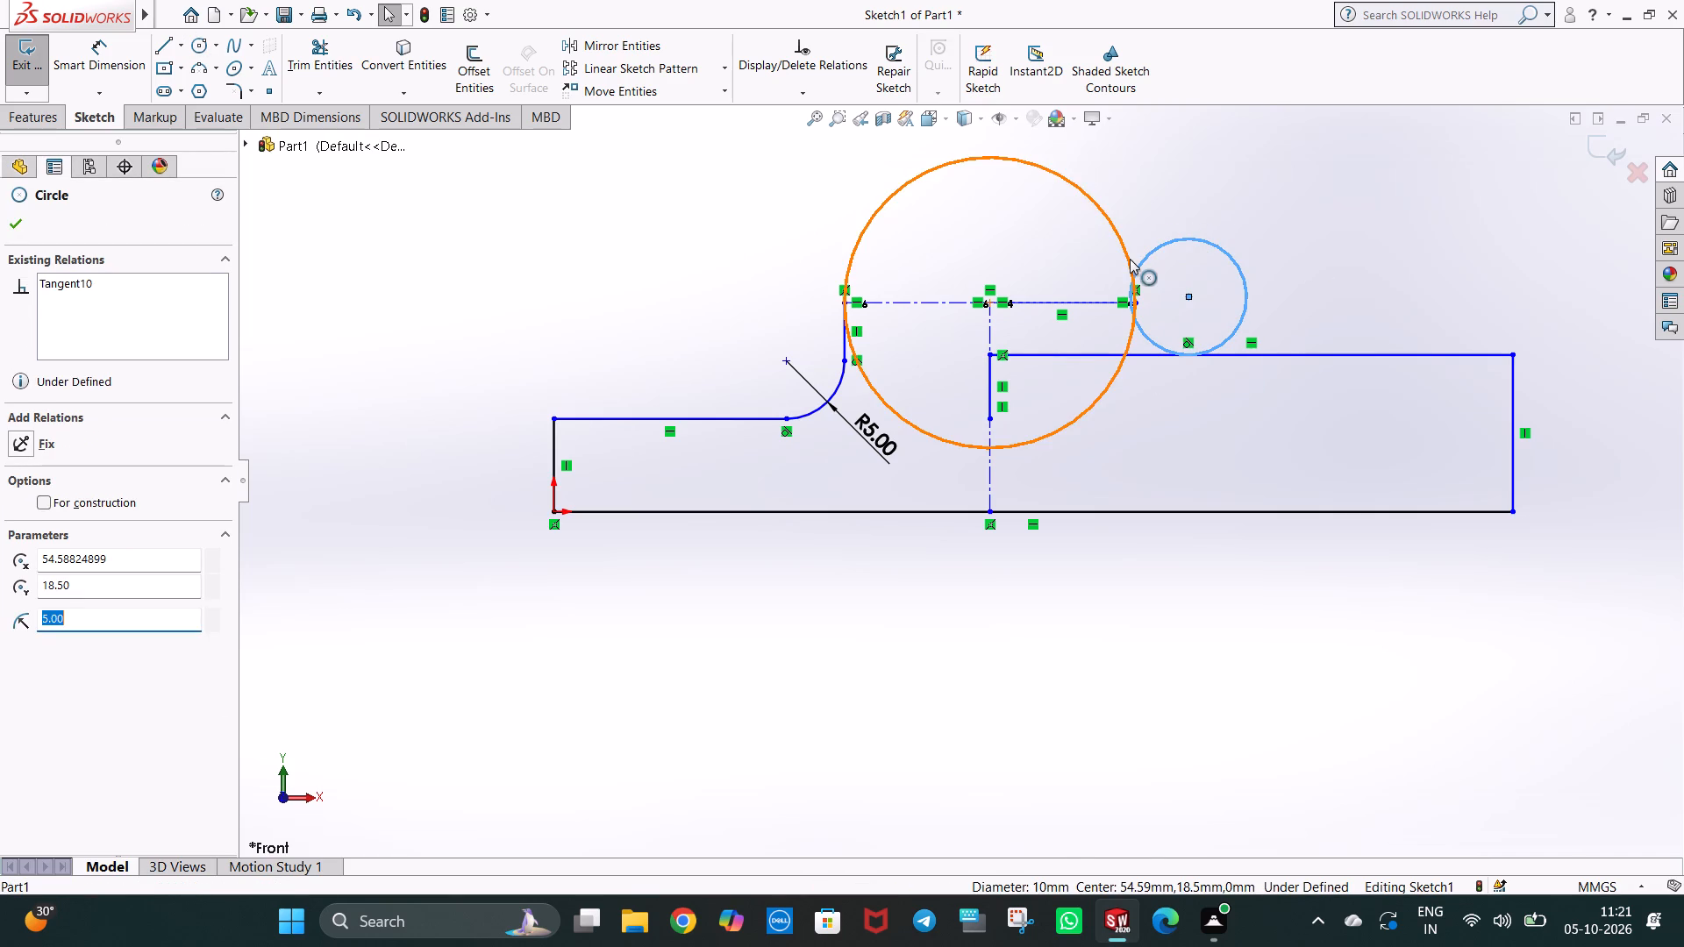
pyautogui.keyDown('ctrl'); pyautogui.click(1130, 259); pyautogui.keyUp('ctrl')
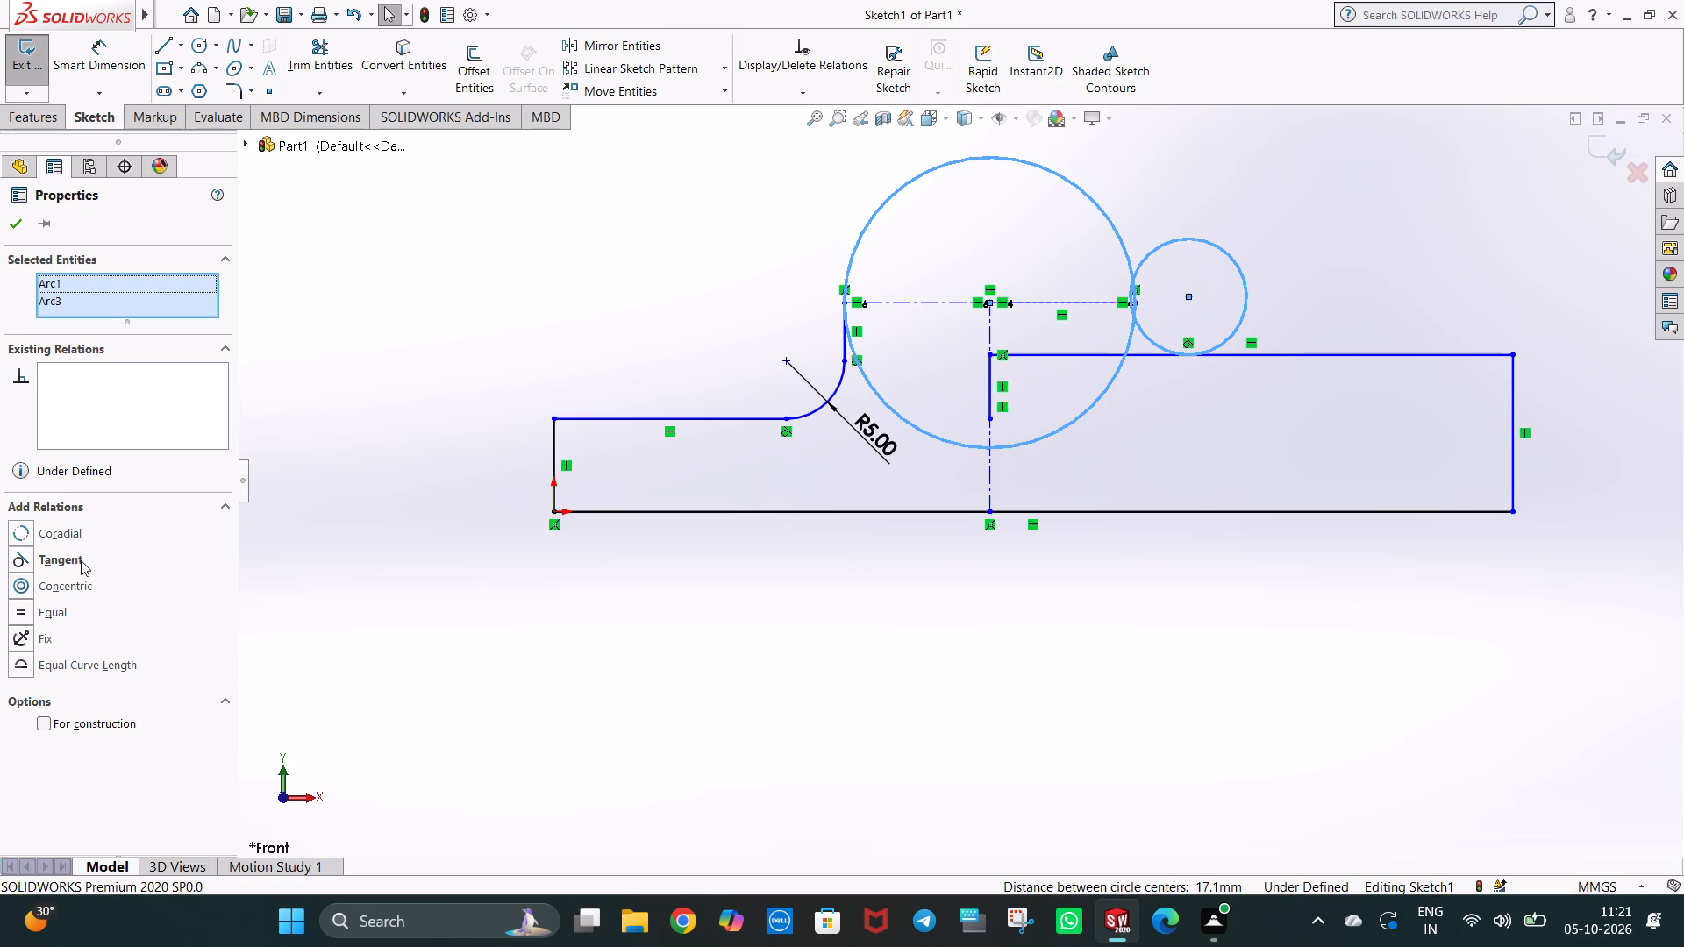
pyautogui.keyDown('ctrl'); pyautogui.click(81, 560); pyautogui.keyUp('ctrl')
pyautogui.click(1294, 270)
# Trim the small circle to its concave transition arc and remove the surplus step lines inside and beside the bearing circle.
pyautogui.click(326, 75)
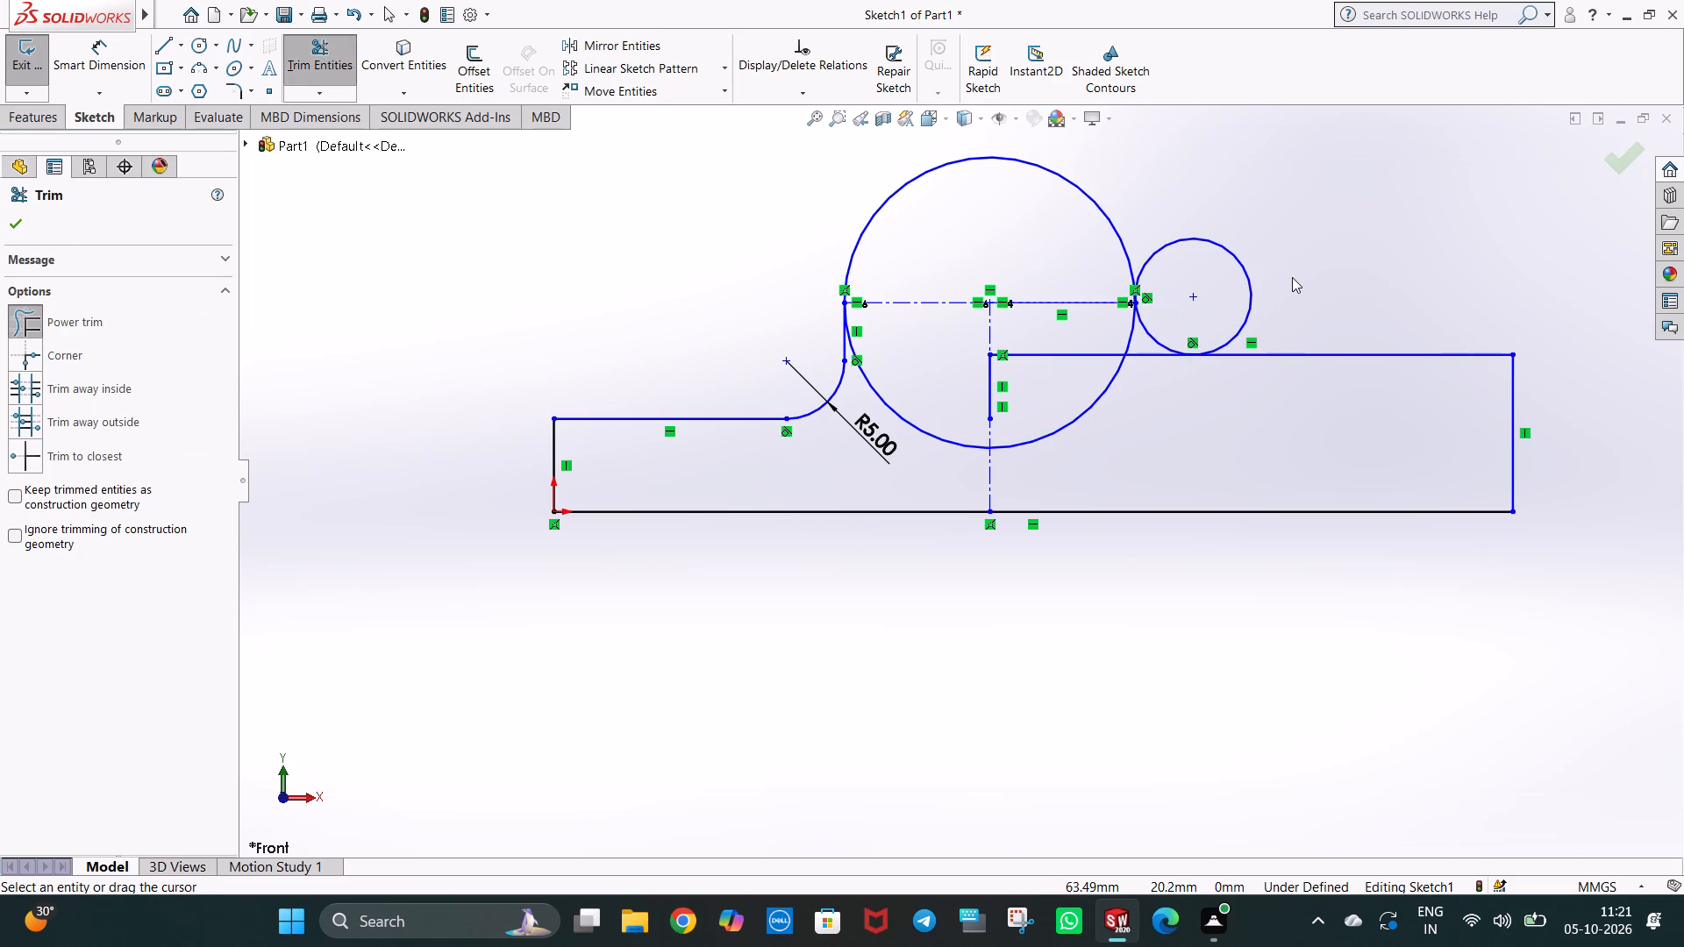
pyautogui.moveTo(1288, 278); pyautogui.dragTo(1233, 287)
pyautogui.scroll(-3, 1116, 397)
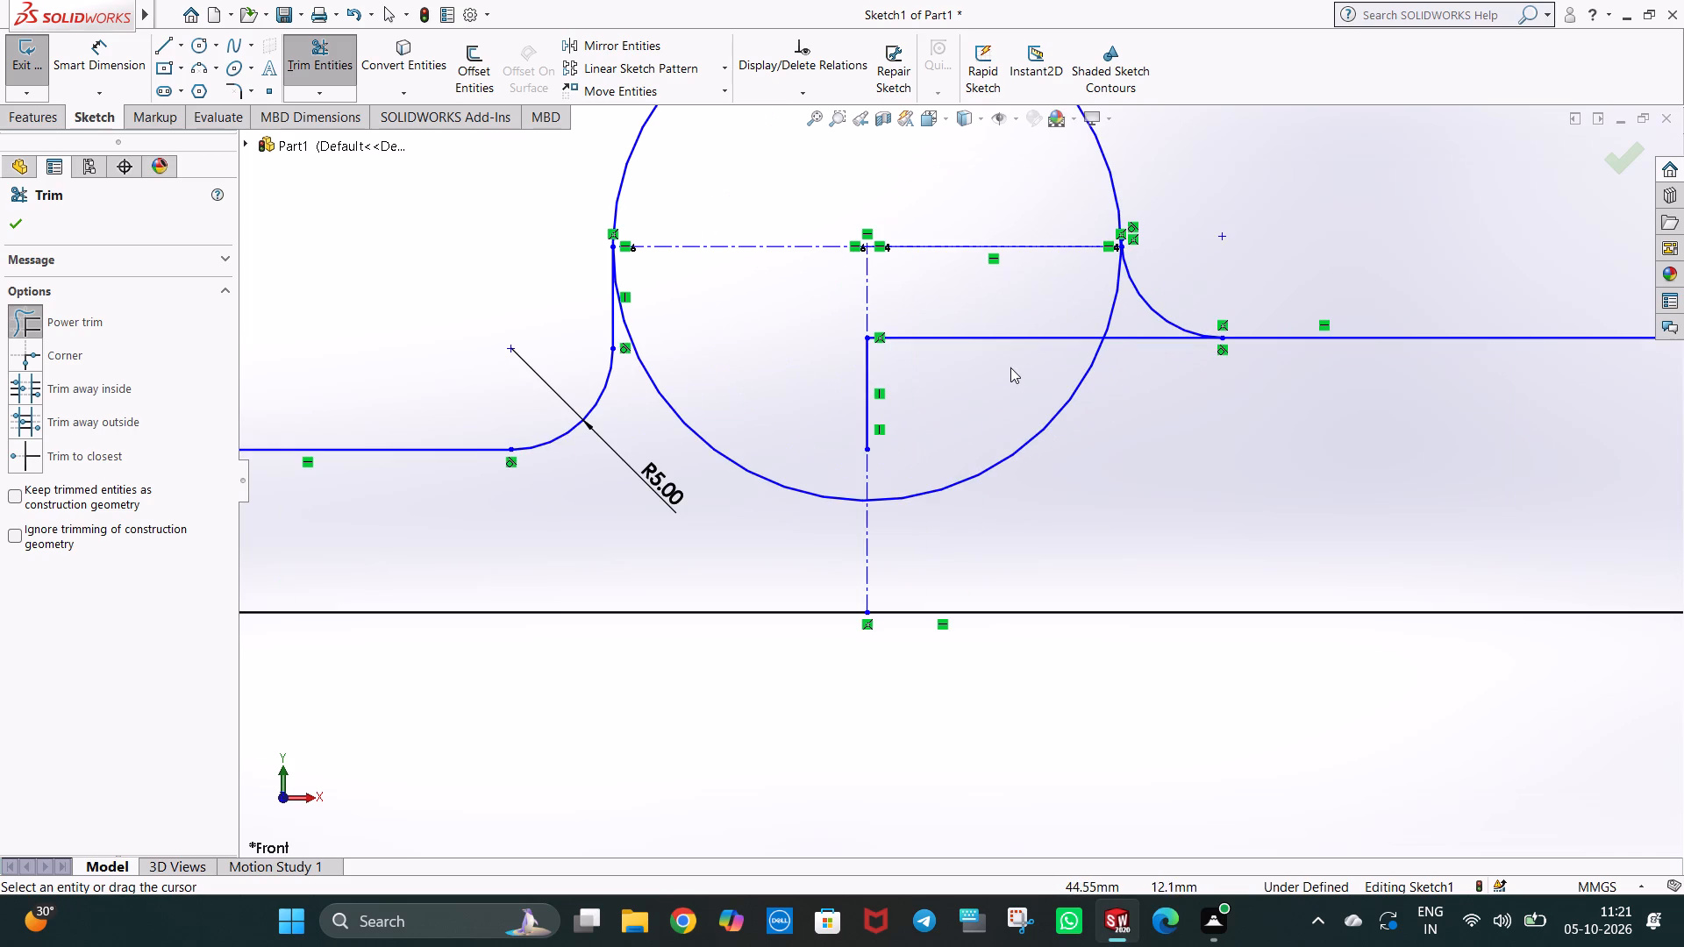
pyautogui.moveTo(1010, 367); pyautogui.dragTo(1024, 317)
pyautogui.moveTo(927, 381); pyautogui.dragTo(830, 395)
pyautogui.moveTo(1132, 383); pyautogui.dragTo(1137, 371)
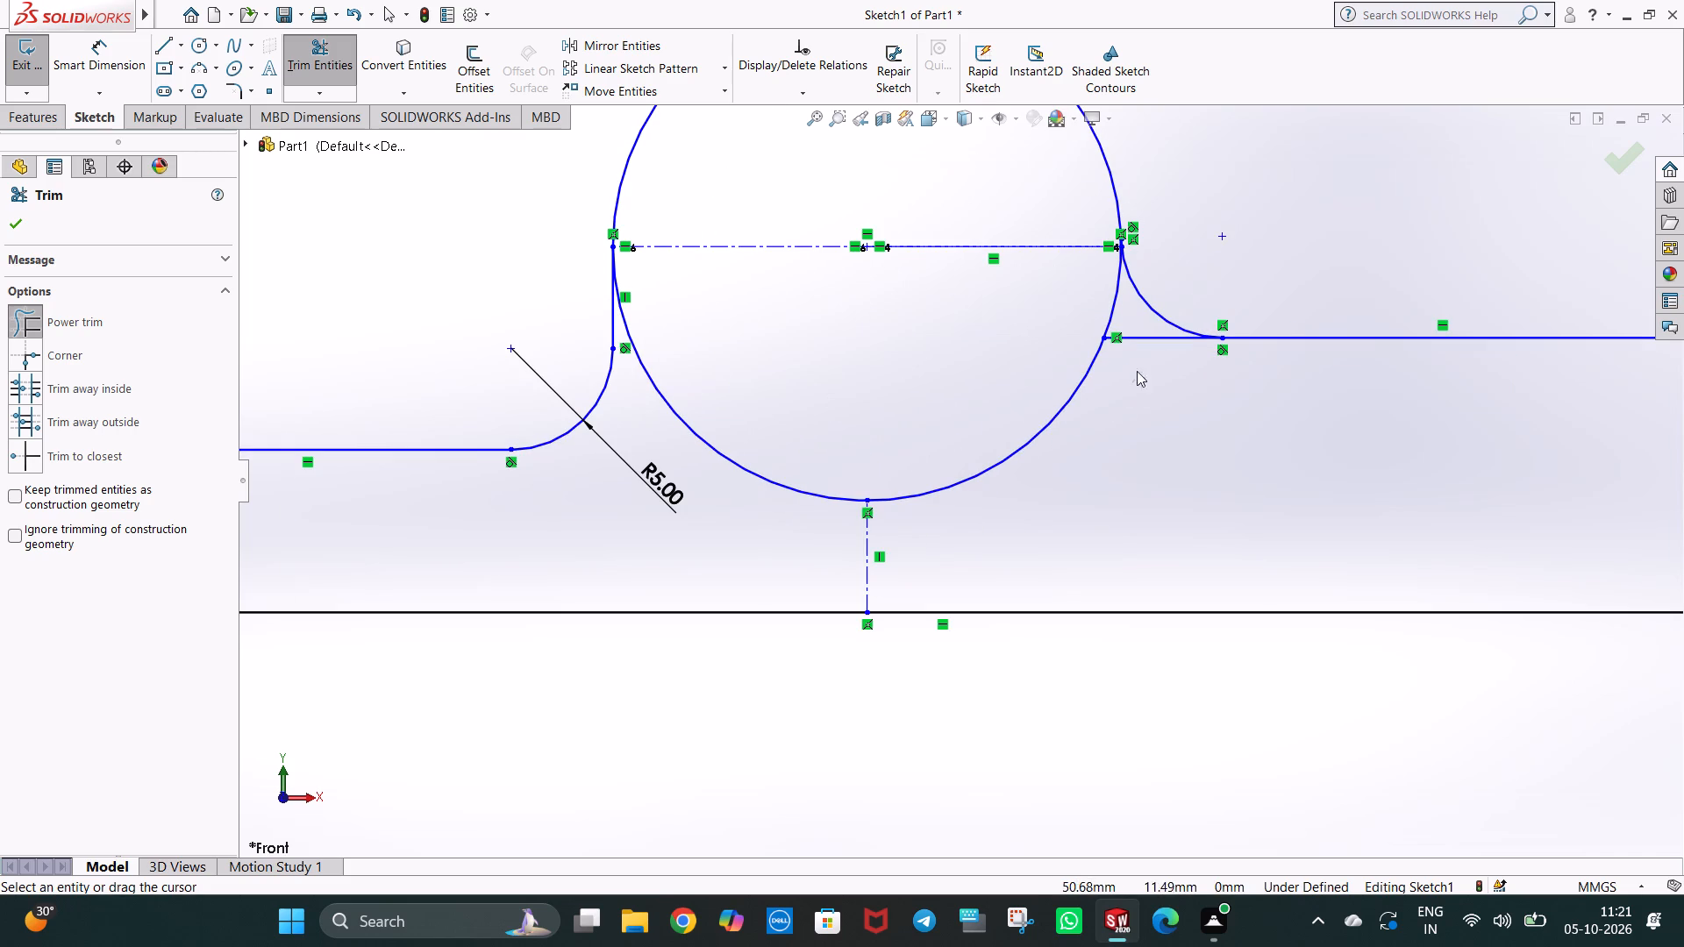
pyautogui.moveTo(1137, 371); pyautogui.dragTo(1138, 328)
# Trim away the bearing circle's lower arc and the remaining construction lines, leaving a single closed outer profile.
pyautogui.scroll(2, 1157, 330)
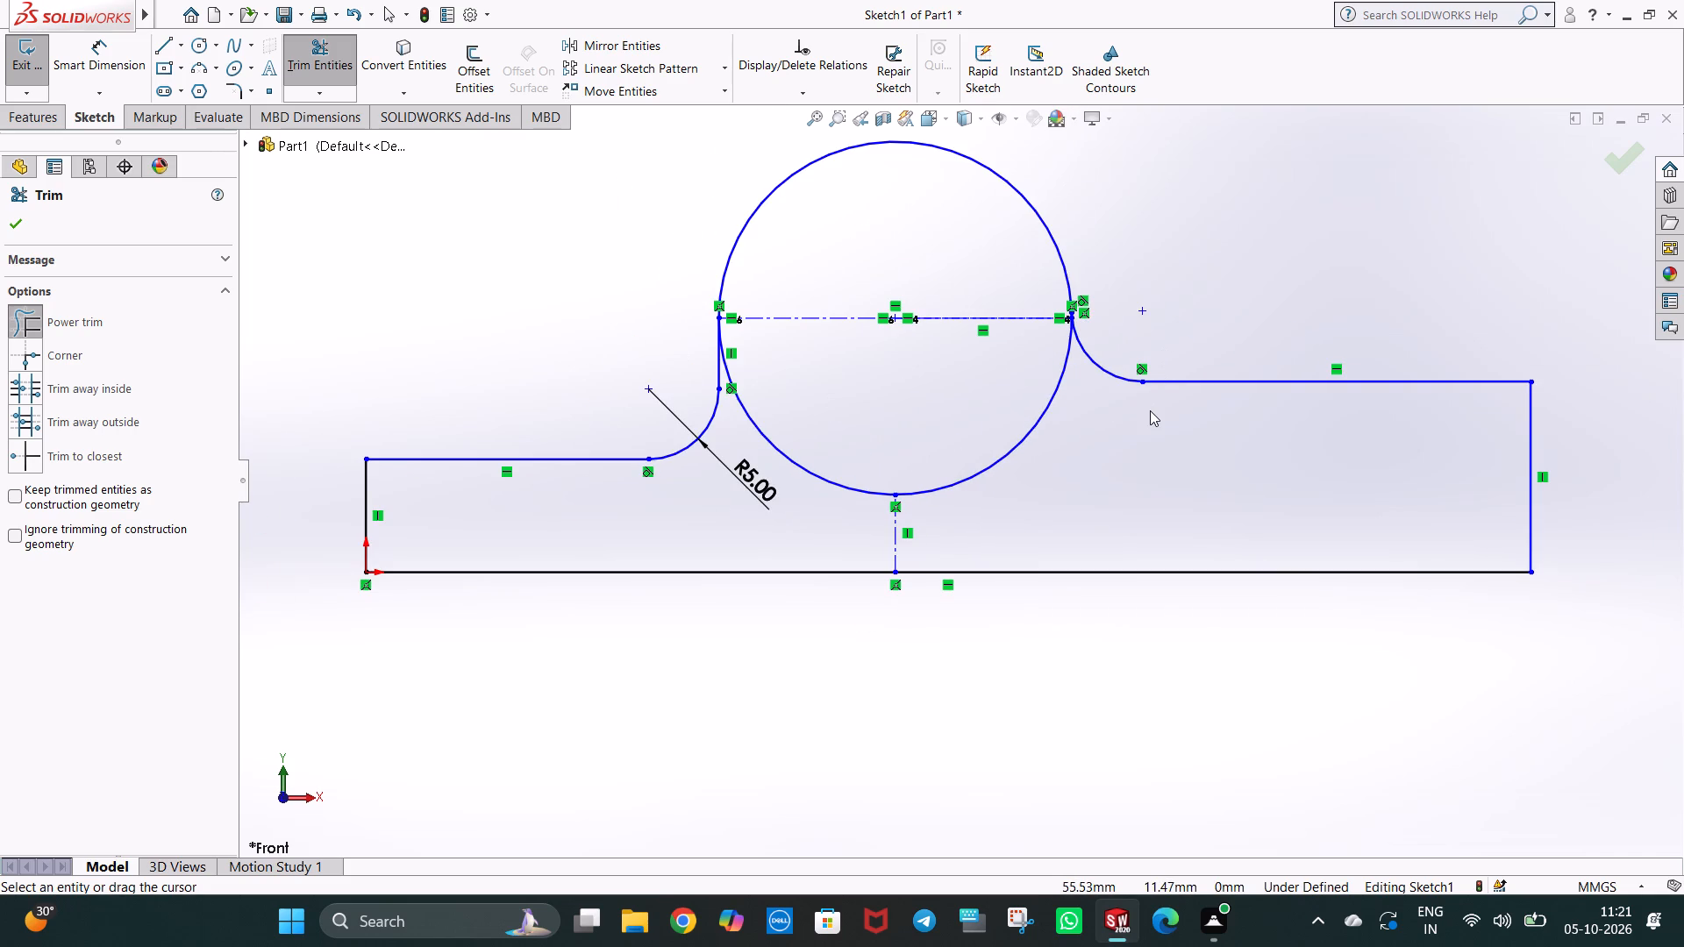
pyautogui.scroll(1, 1121, 390)
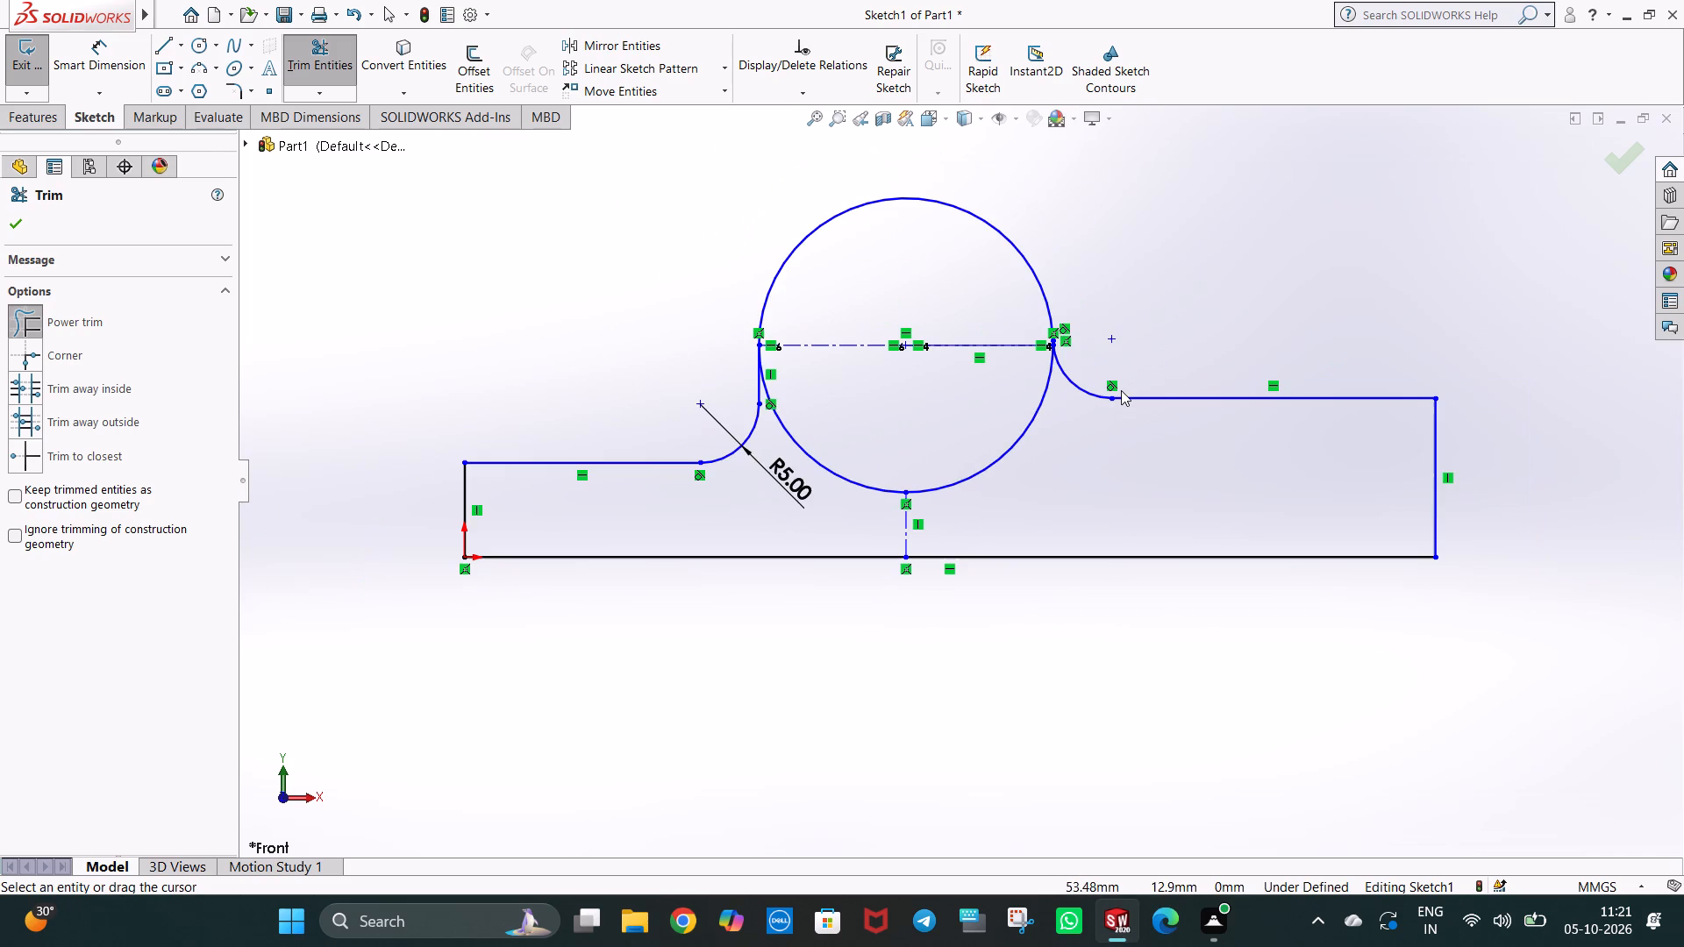
pyautogui.moveTo(999, 517); pyautogui.dragTo(952, 511)
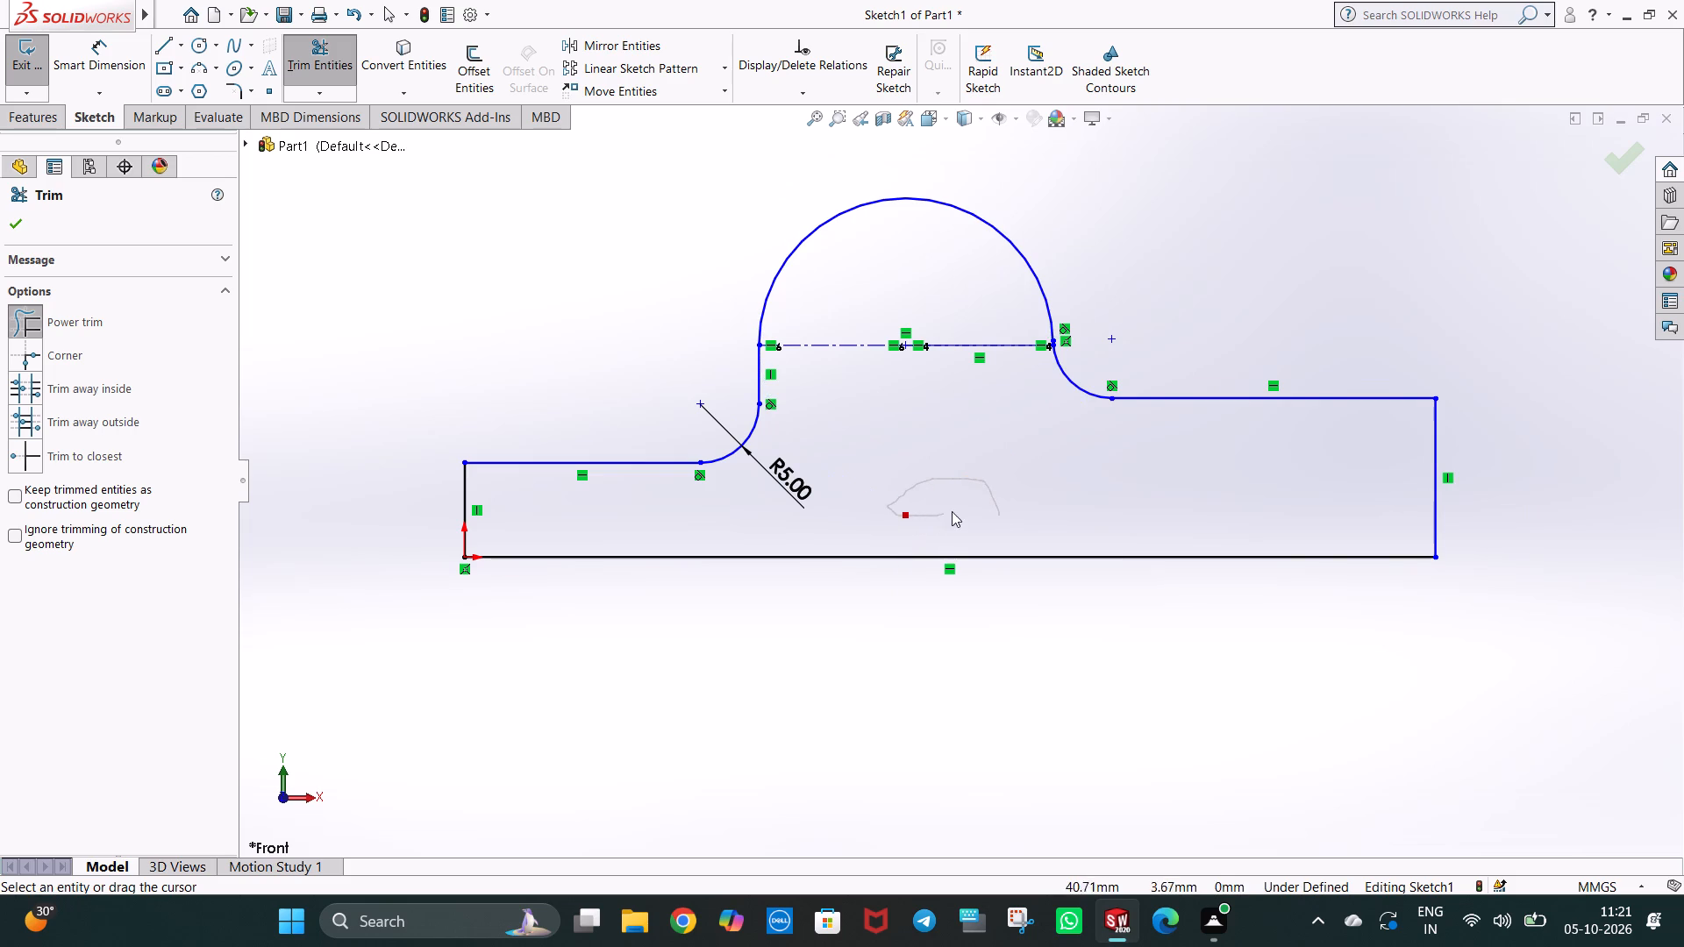
pyautogui.moveTo(952, 511); pyautogui.dragTo(983, 327)
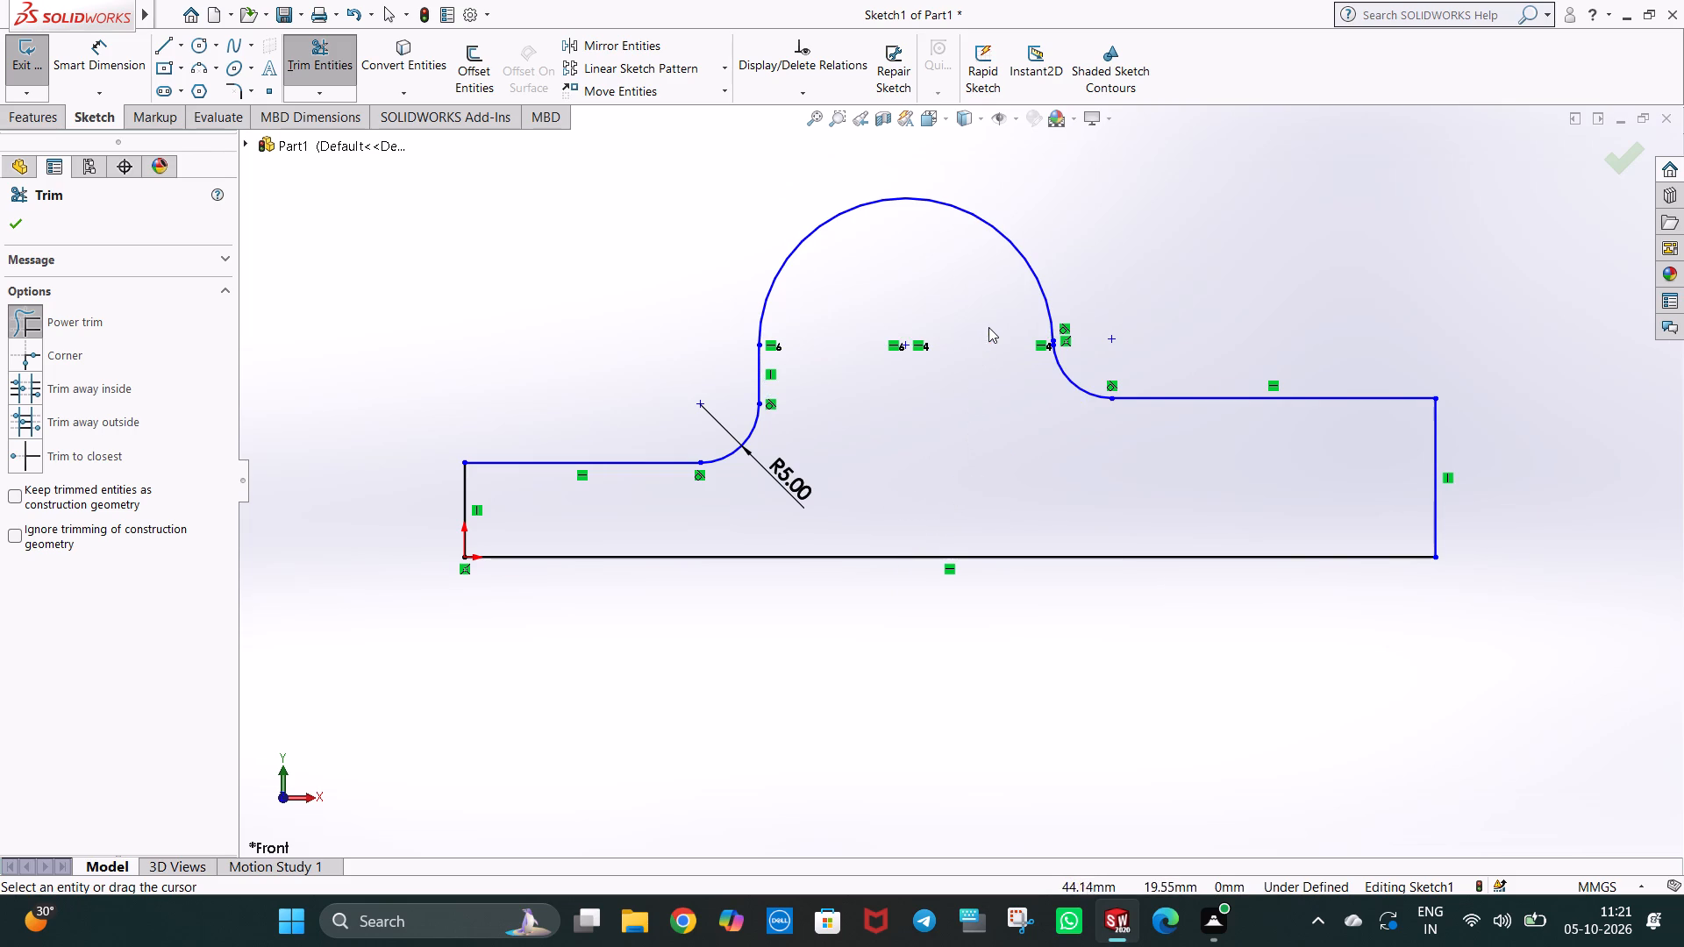
pyautogui.press('`')
pyautogui.press('Escape')
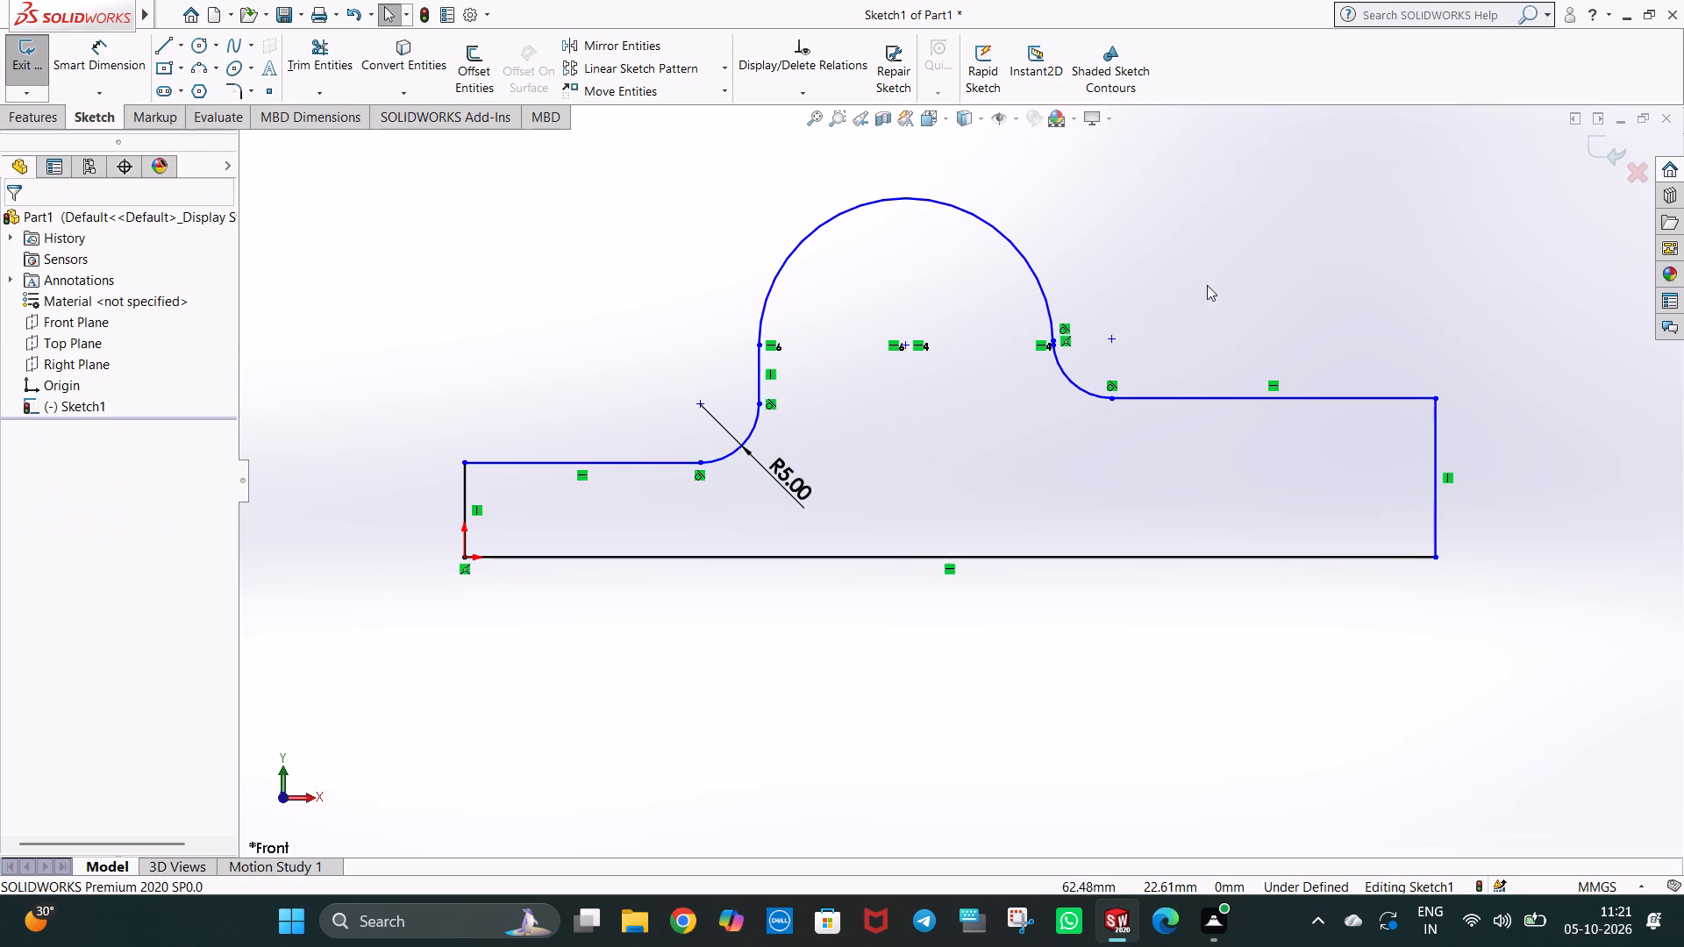
pyautogui.press('Escape')
pyautogui.click(1209, 280)
# Dimension the radius of the large bearing arc, keeping its drawn size.
pyautogui.click(69, 52)
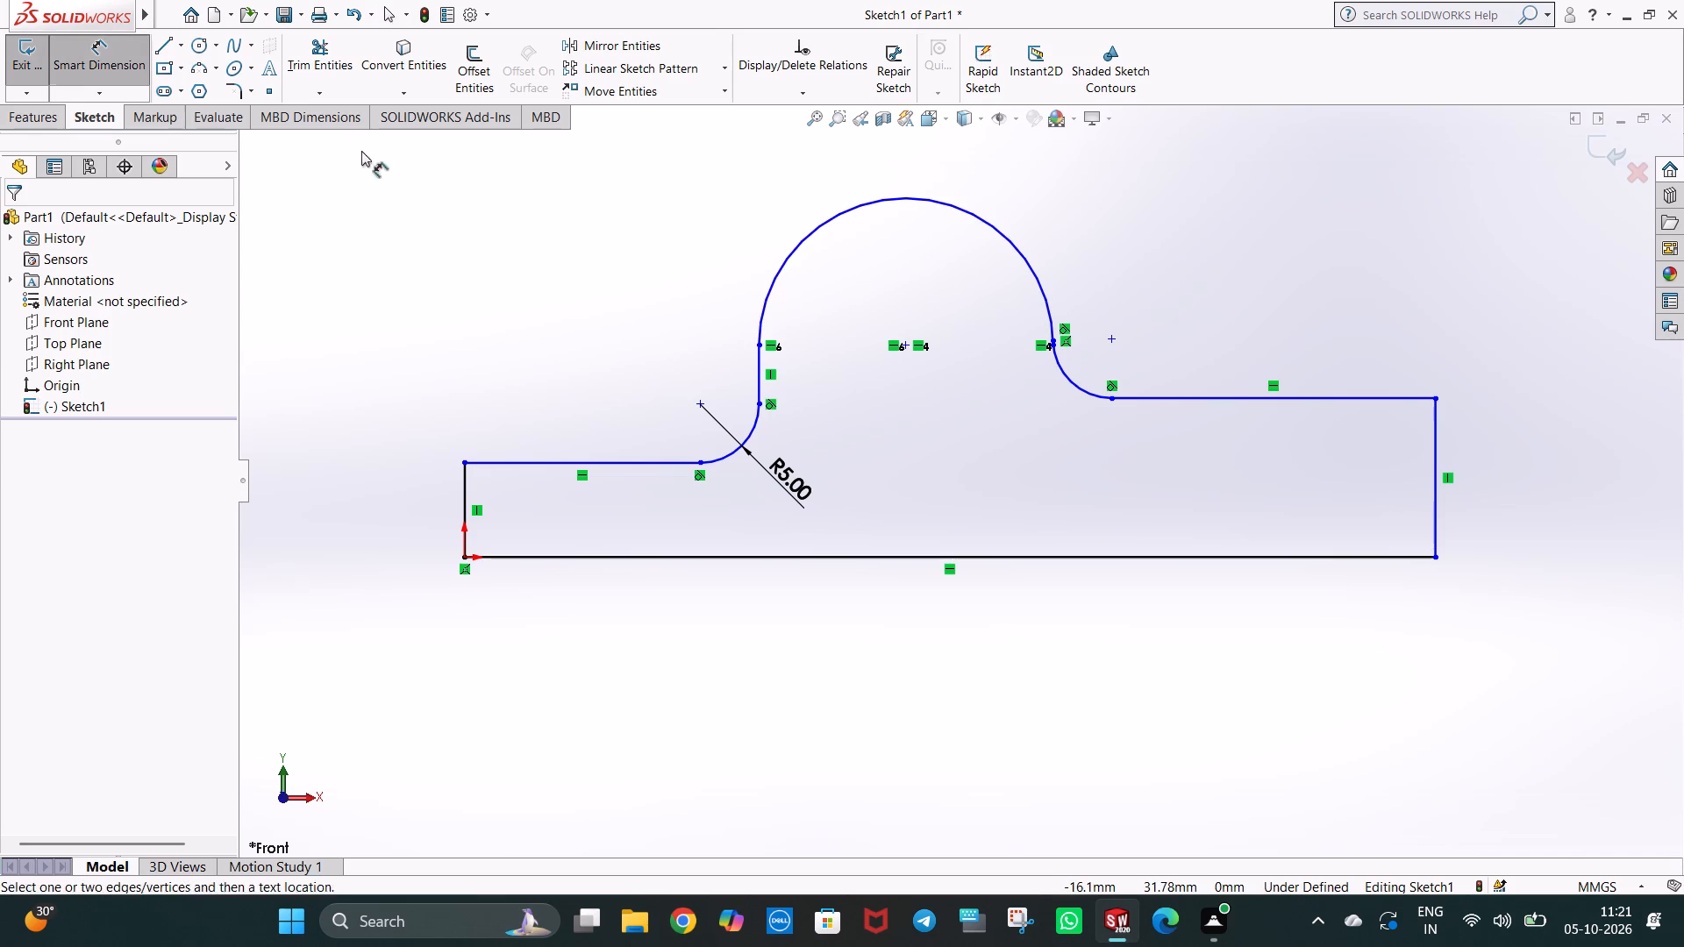
pyautogui.click(896, 202)
pyautogui.click(910, 274)
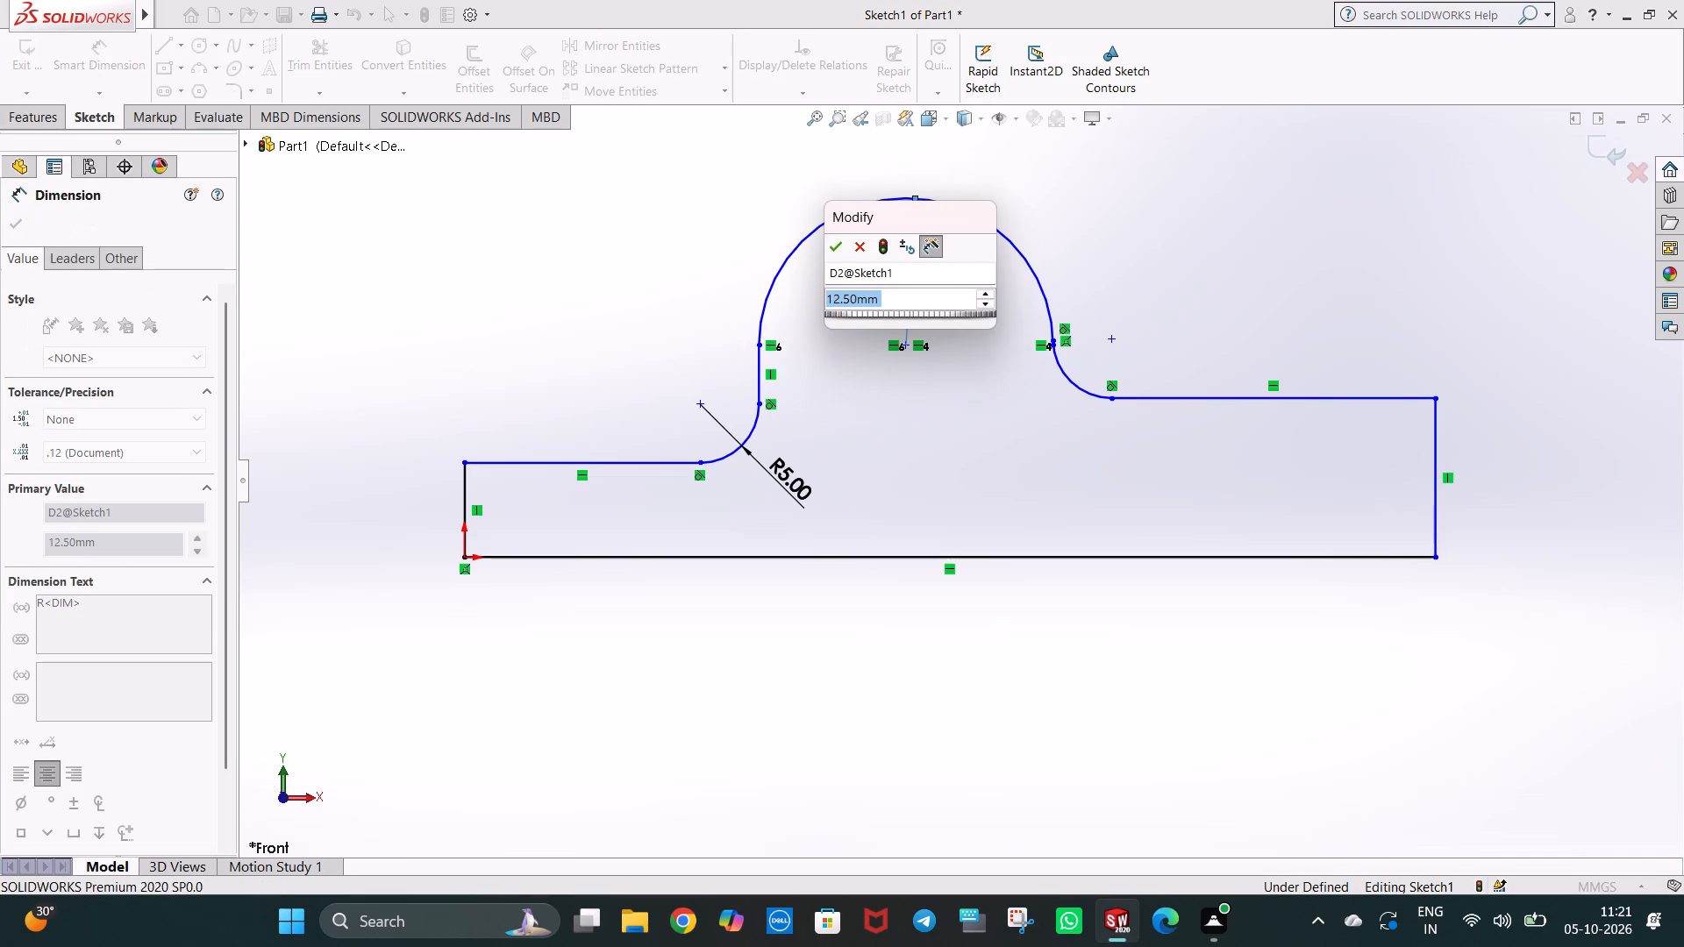
pyautogui.click(832, 246)
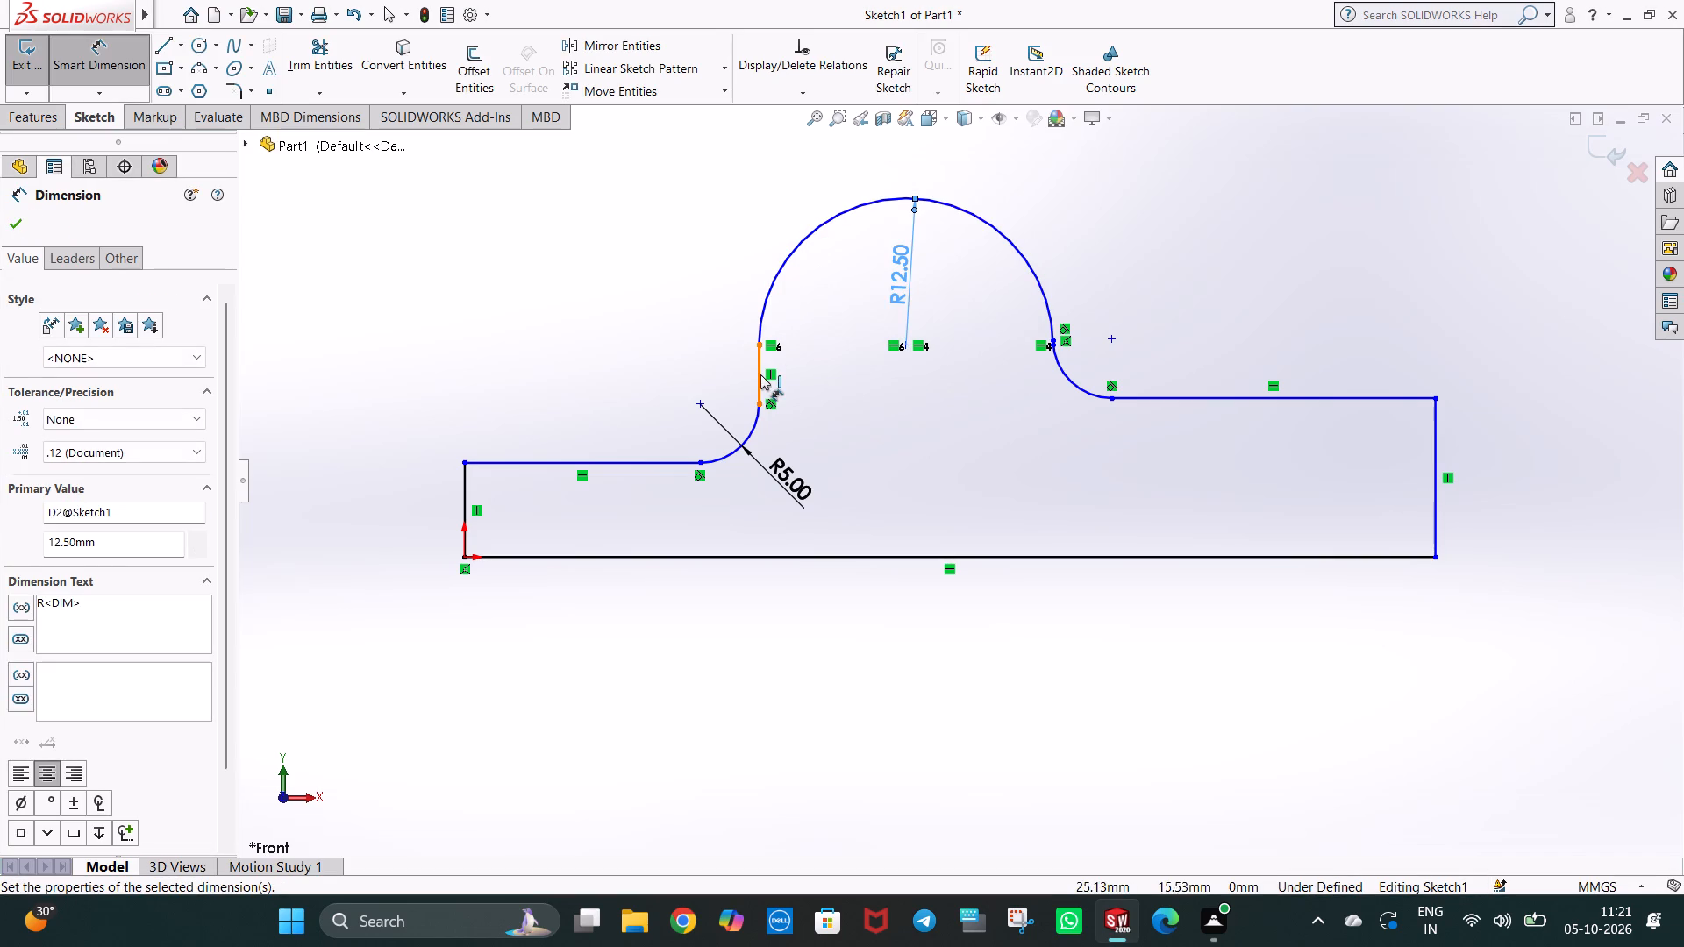
# Add a horizontal dimension from the origin to the centre of the lower step's fillet arc, placed below the base.
pyautogui.click(703, 404)
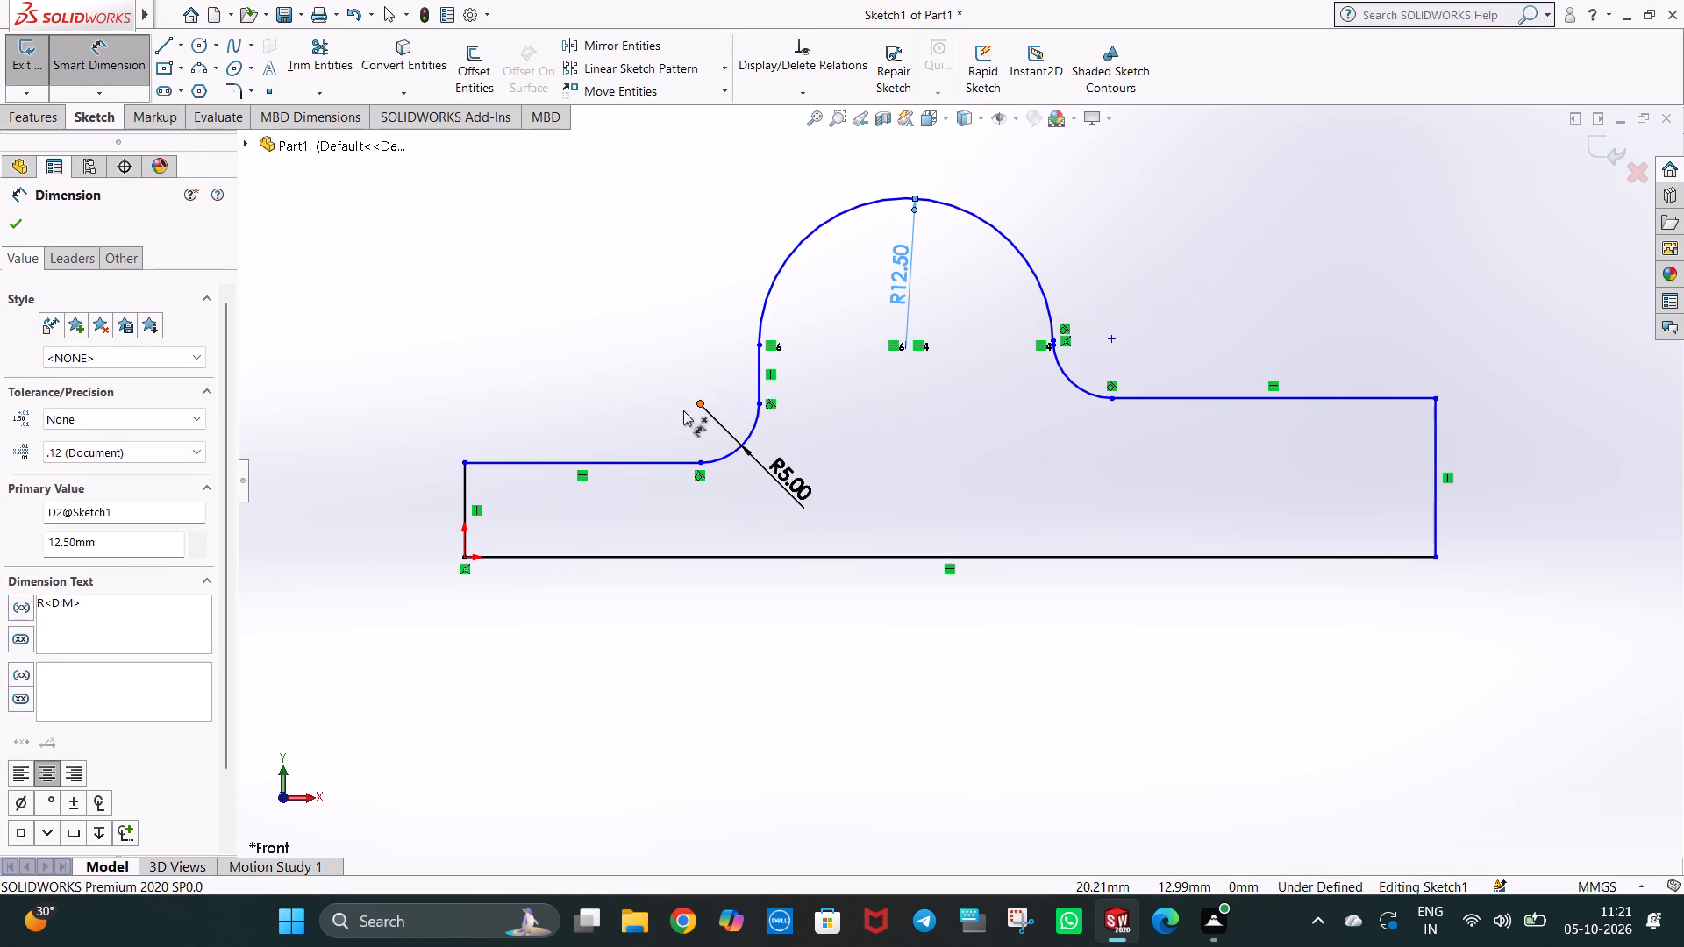
pyautogui.click(464, 557)
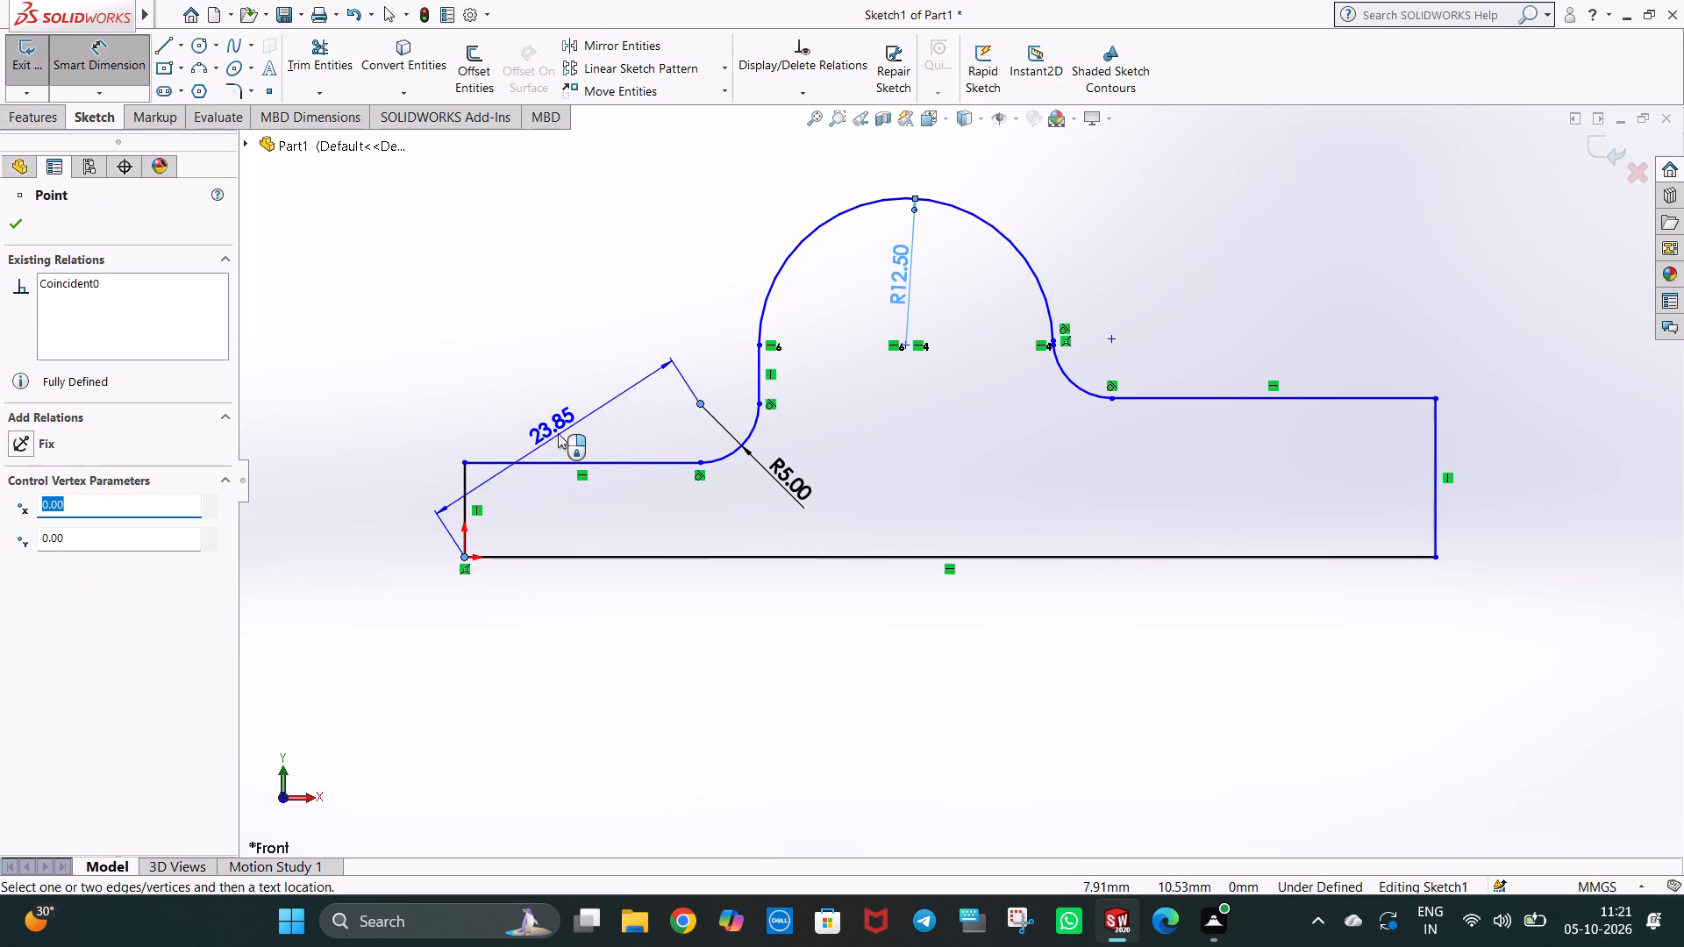
pyautogui.click(581, 616)
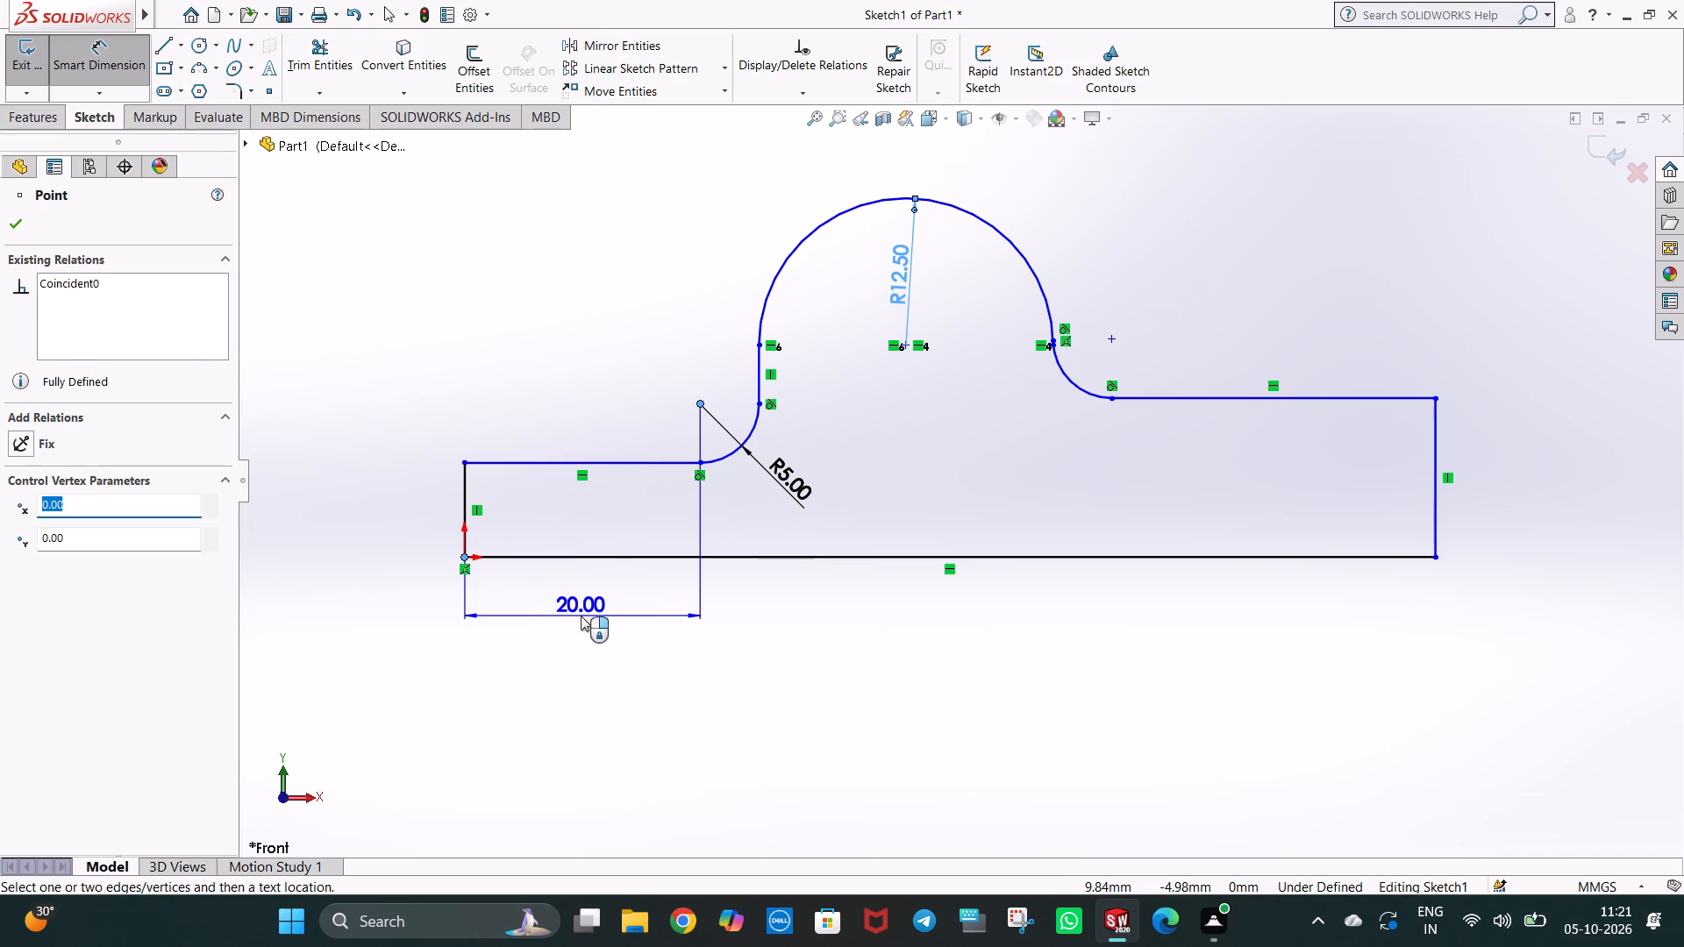
pyautogui.click(503, 587)
pyautogui.click(1104, 656)
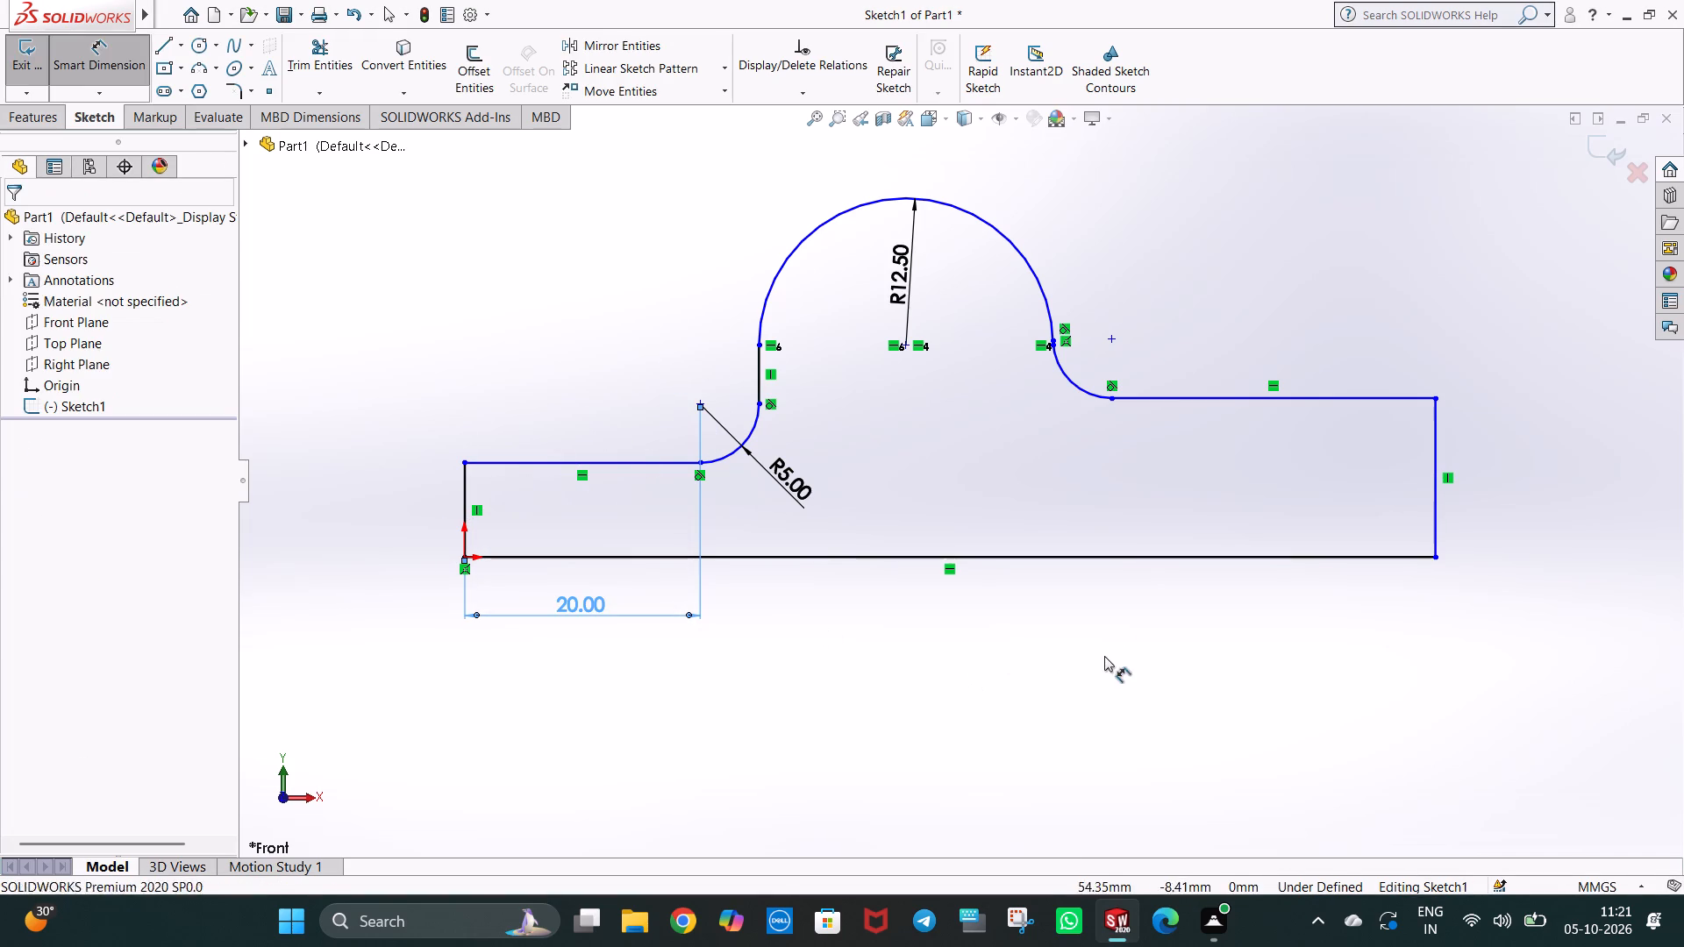
# Dimension the radius of the transition arc between the bearing arc and the higher step, keeping its drawn size.
pyautogui.click(1073, 386)
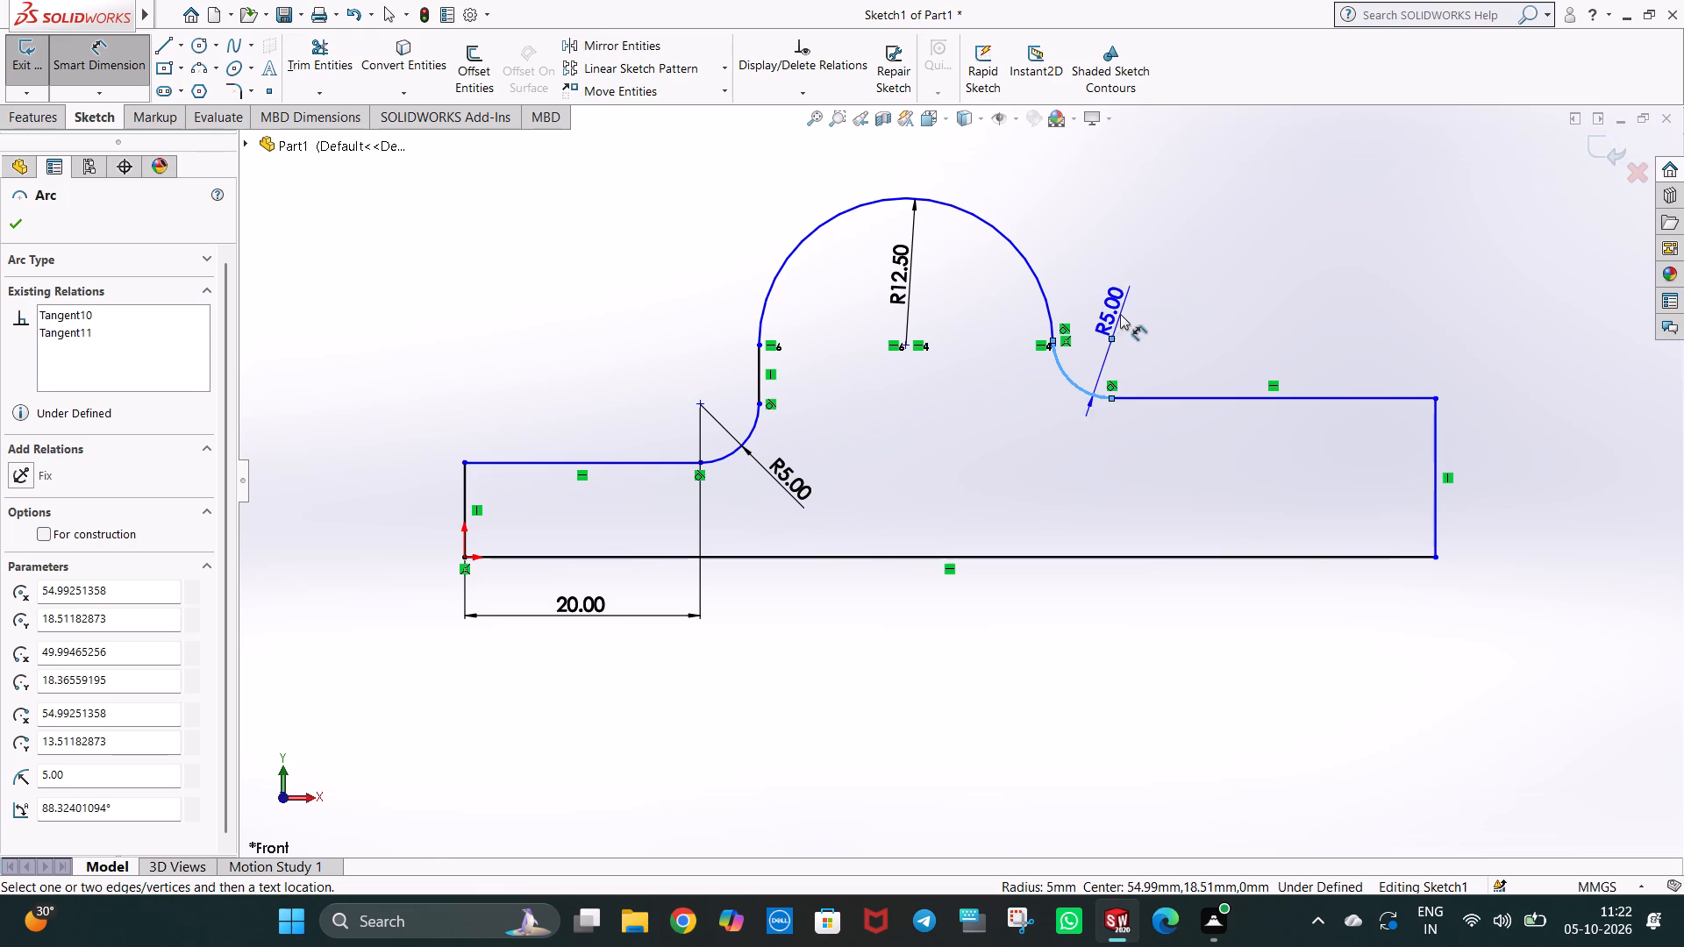
pyautogui.click(1146, 302)
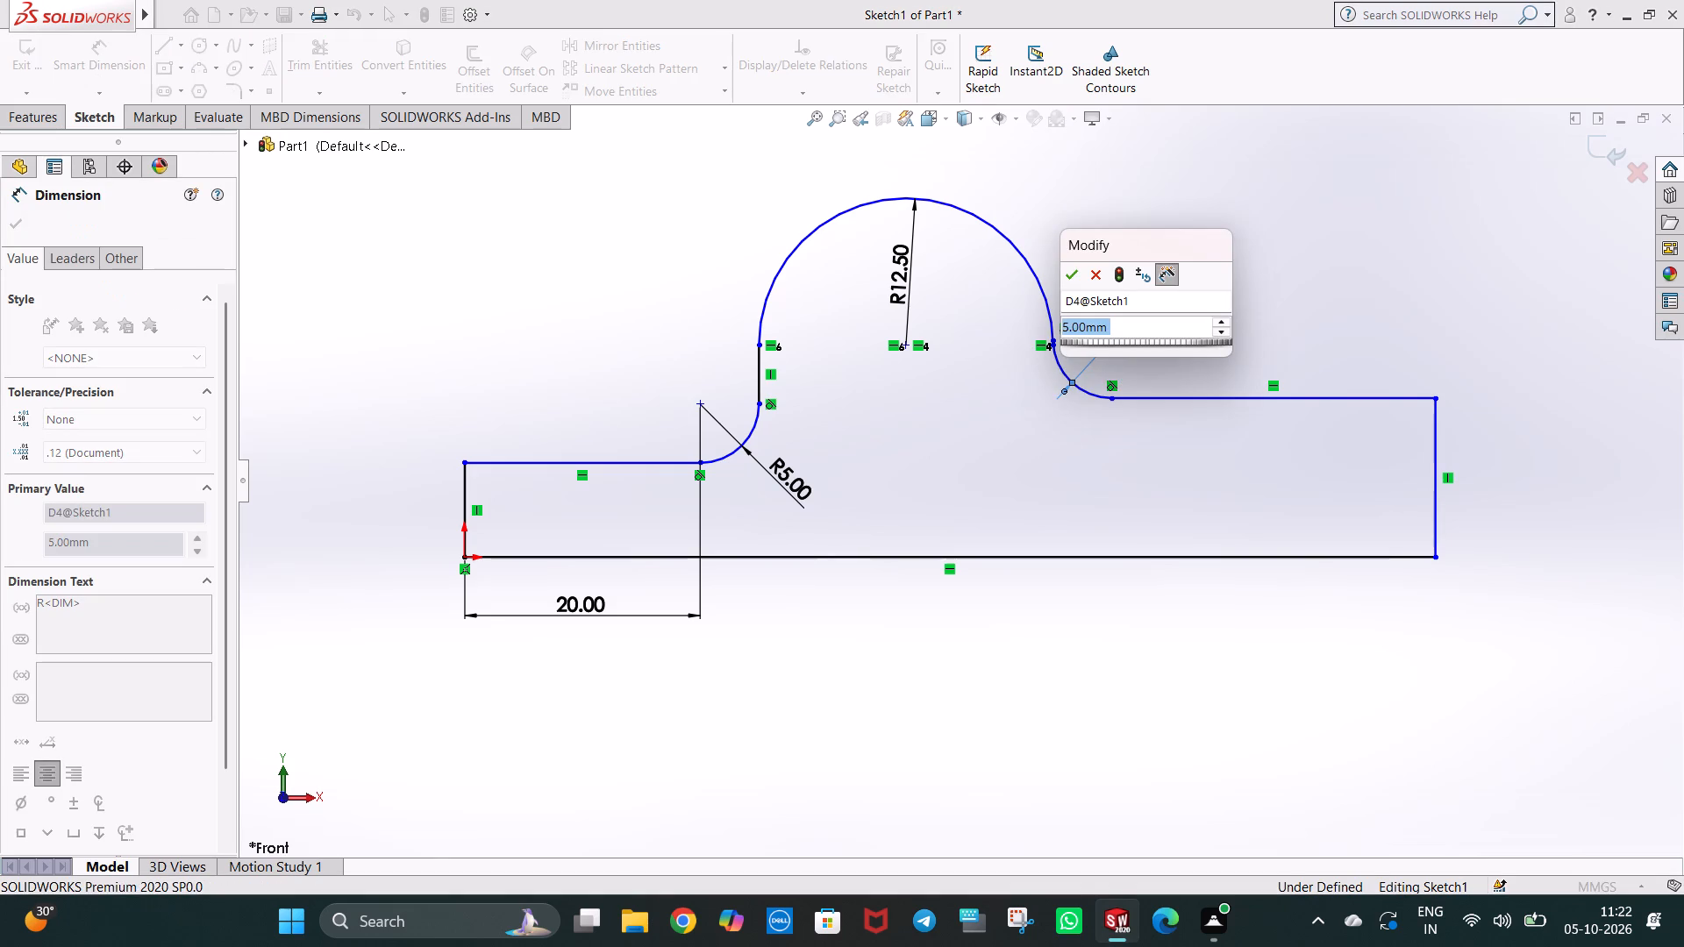
pyautogui.click(1074, 277)
pyautogui.click(1317, 291)
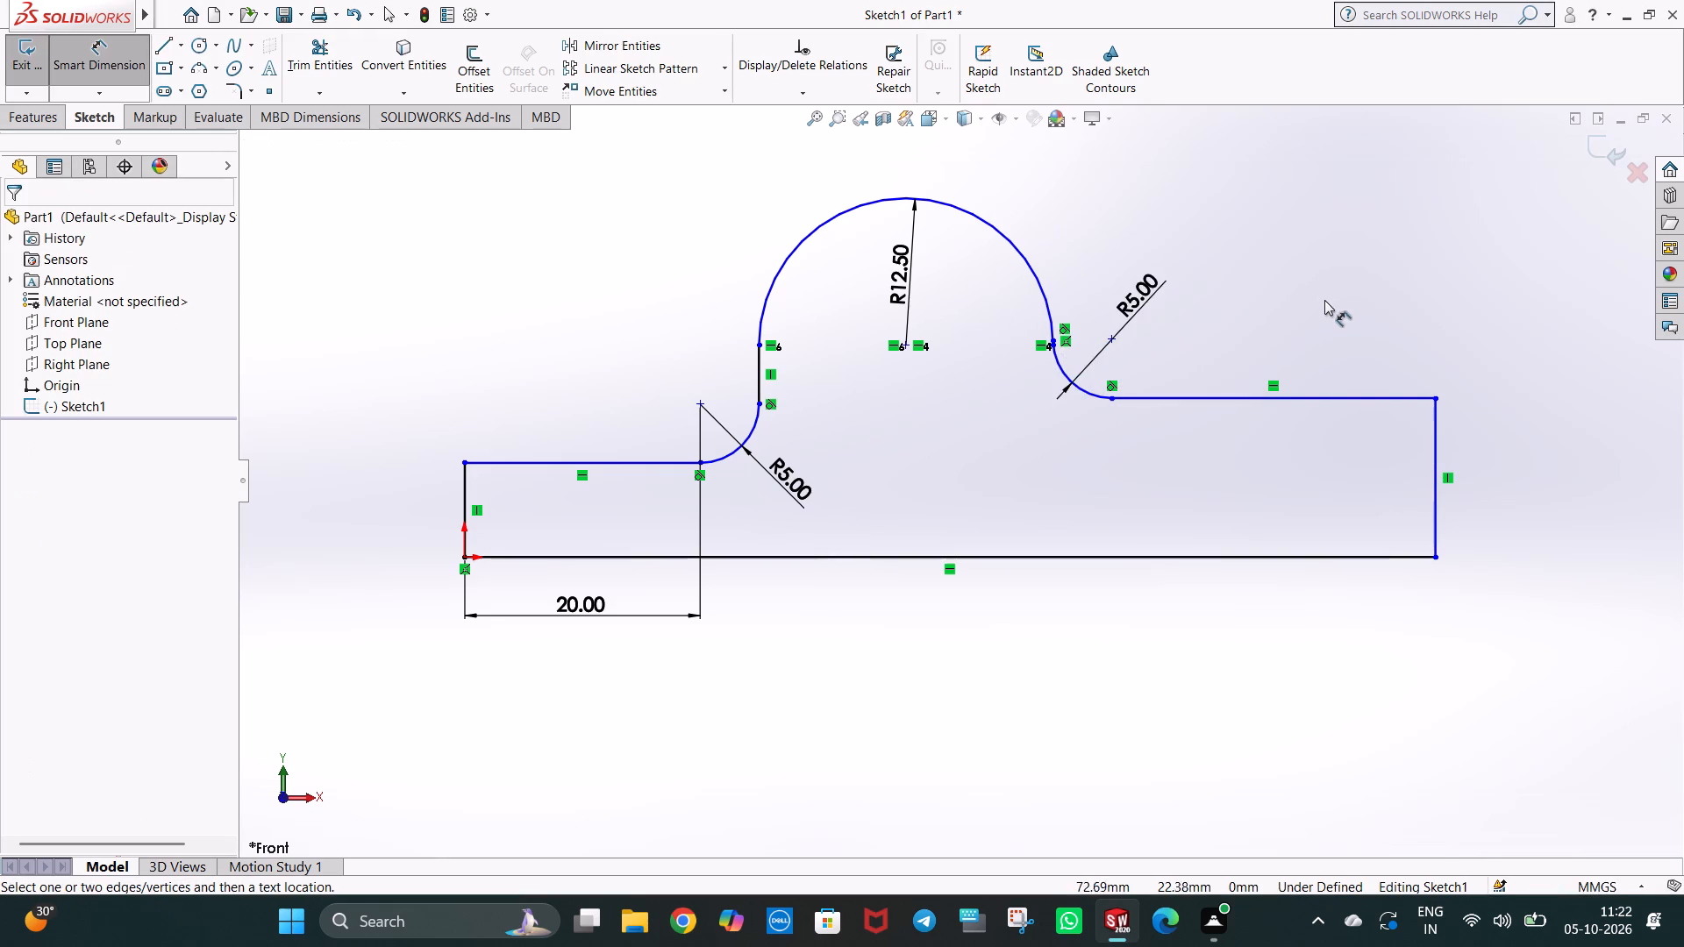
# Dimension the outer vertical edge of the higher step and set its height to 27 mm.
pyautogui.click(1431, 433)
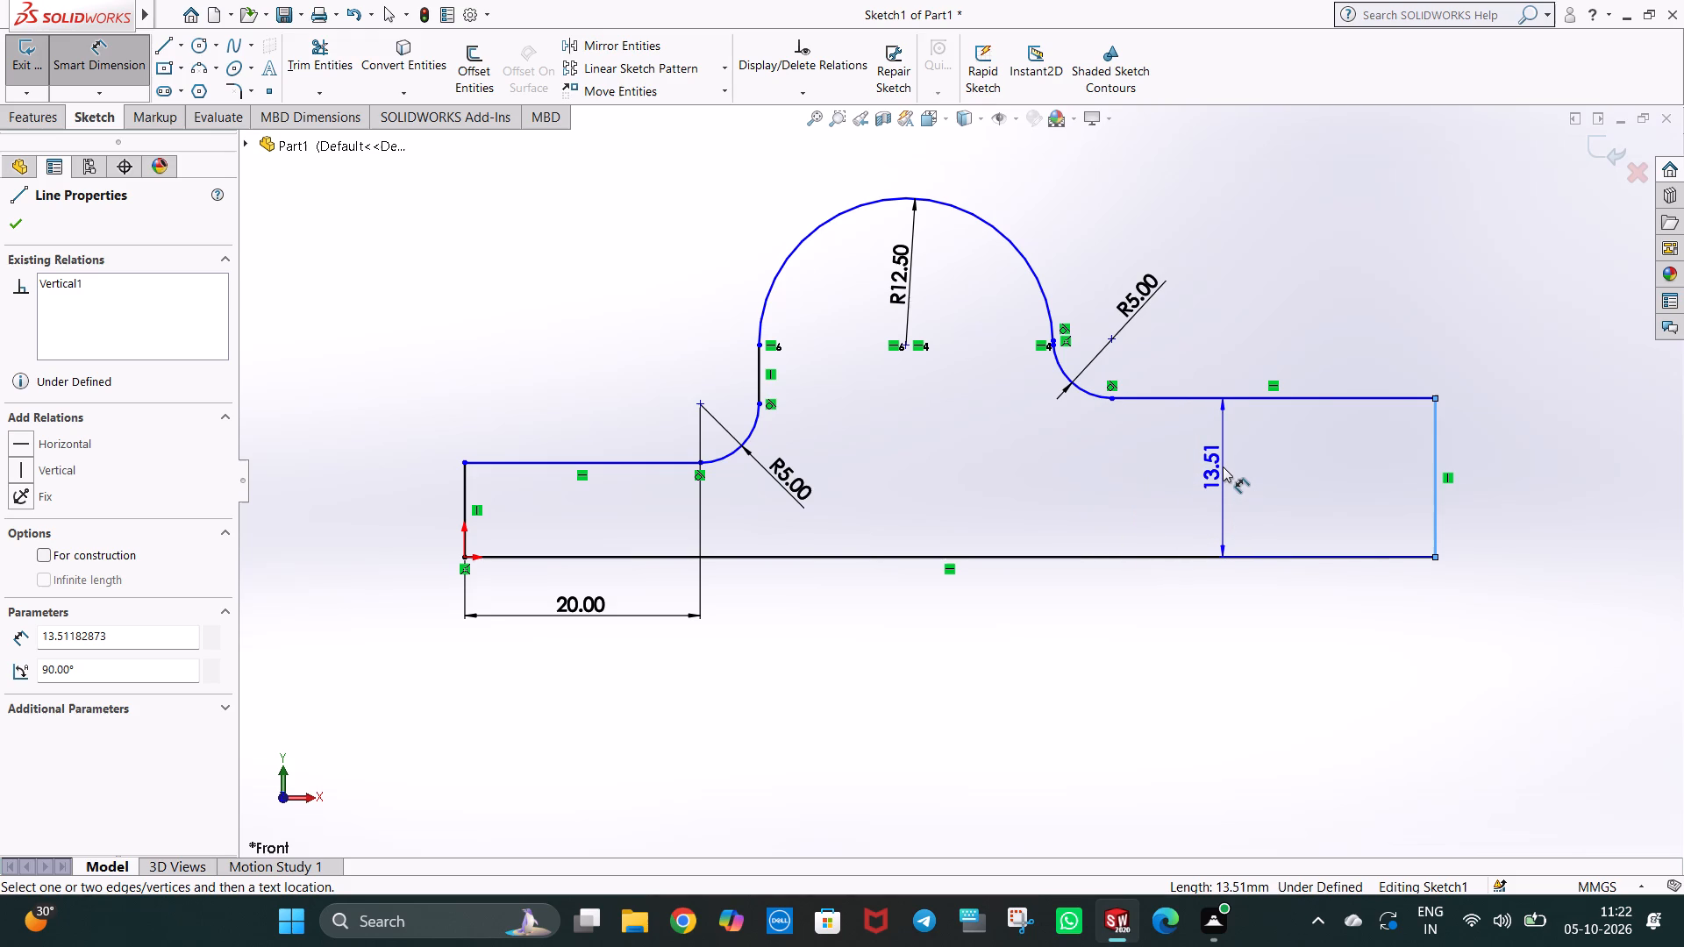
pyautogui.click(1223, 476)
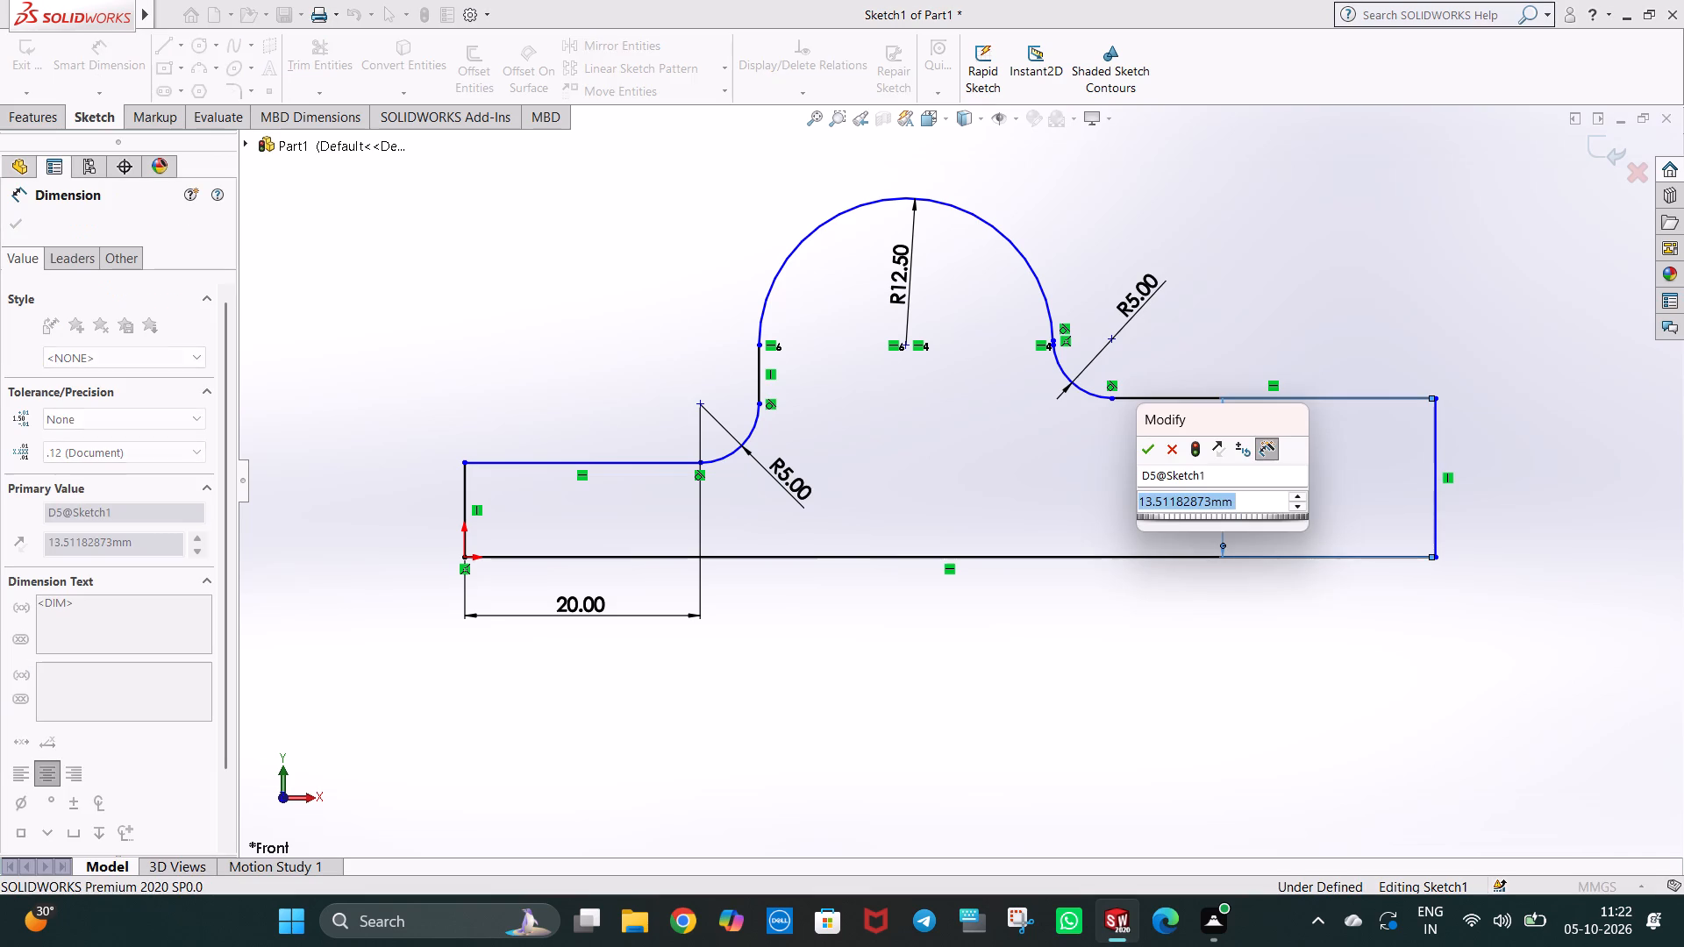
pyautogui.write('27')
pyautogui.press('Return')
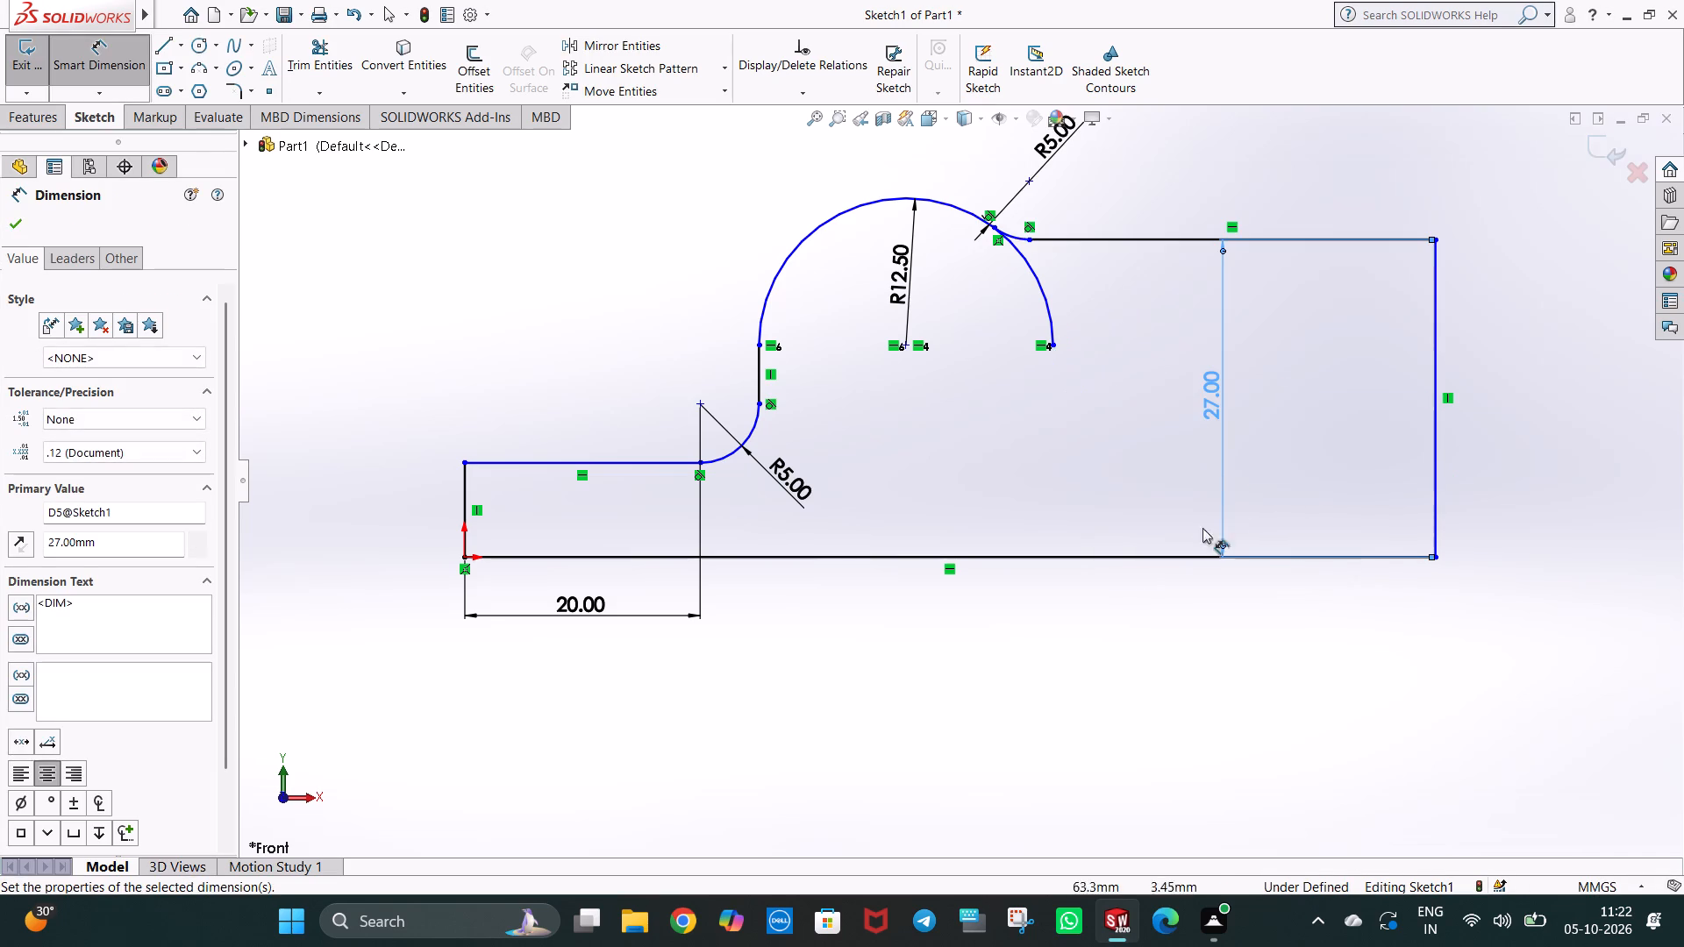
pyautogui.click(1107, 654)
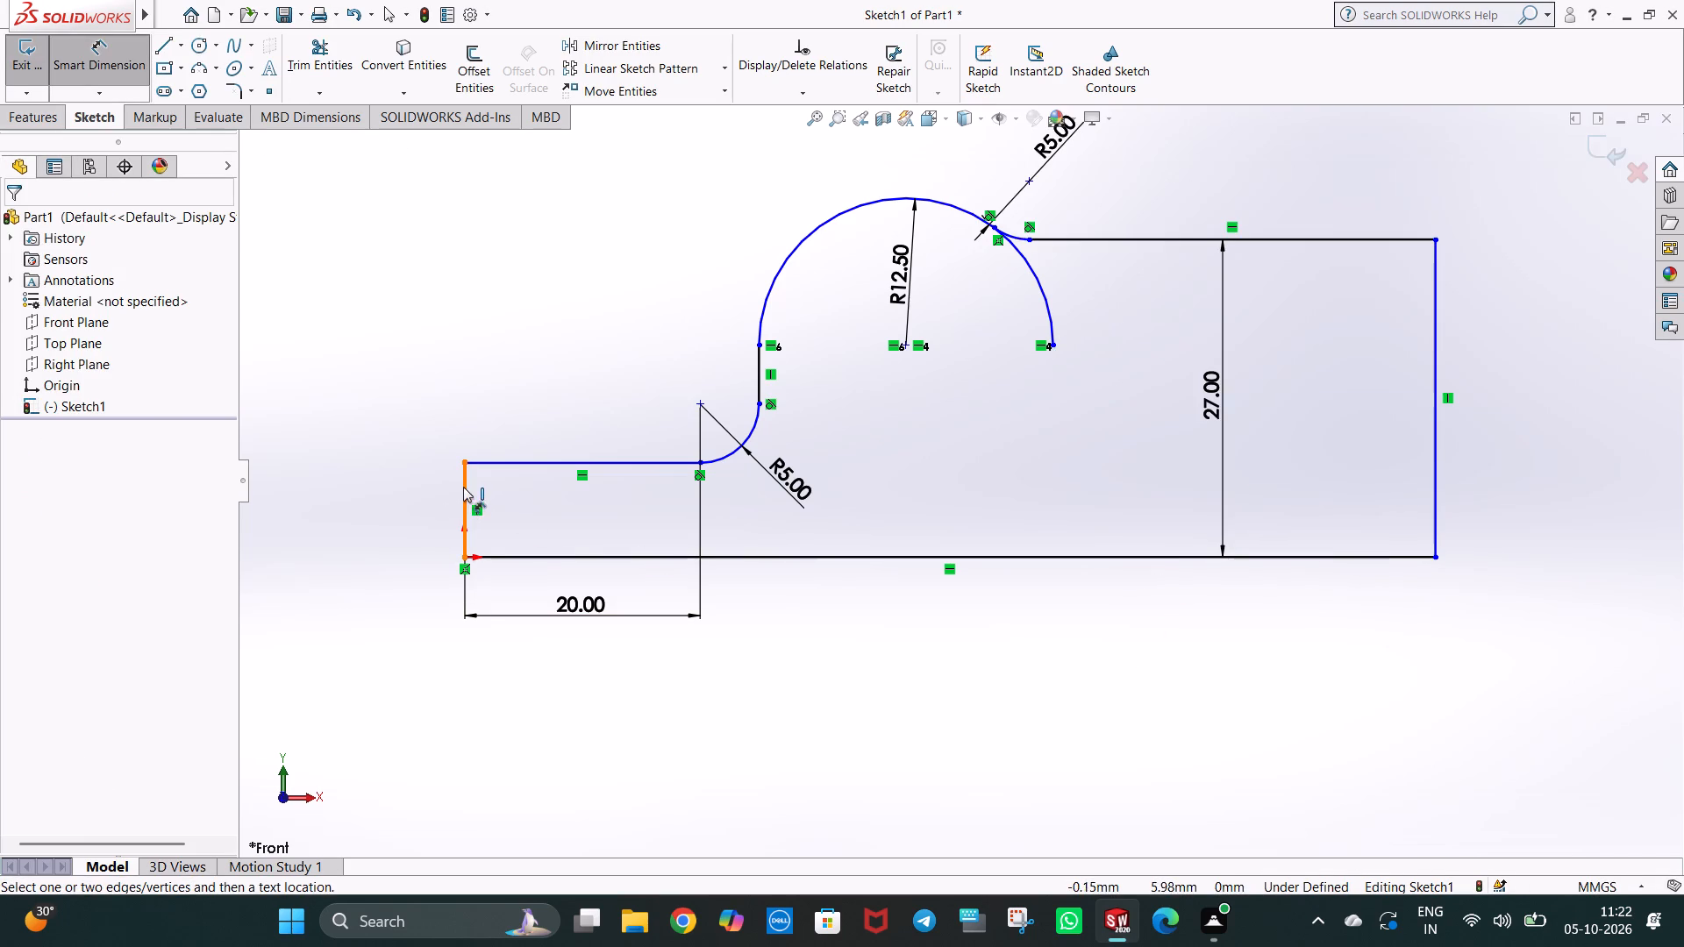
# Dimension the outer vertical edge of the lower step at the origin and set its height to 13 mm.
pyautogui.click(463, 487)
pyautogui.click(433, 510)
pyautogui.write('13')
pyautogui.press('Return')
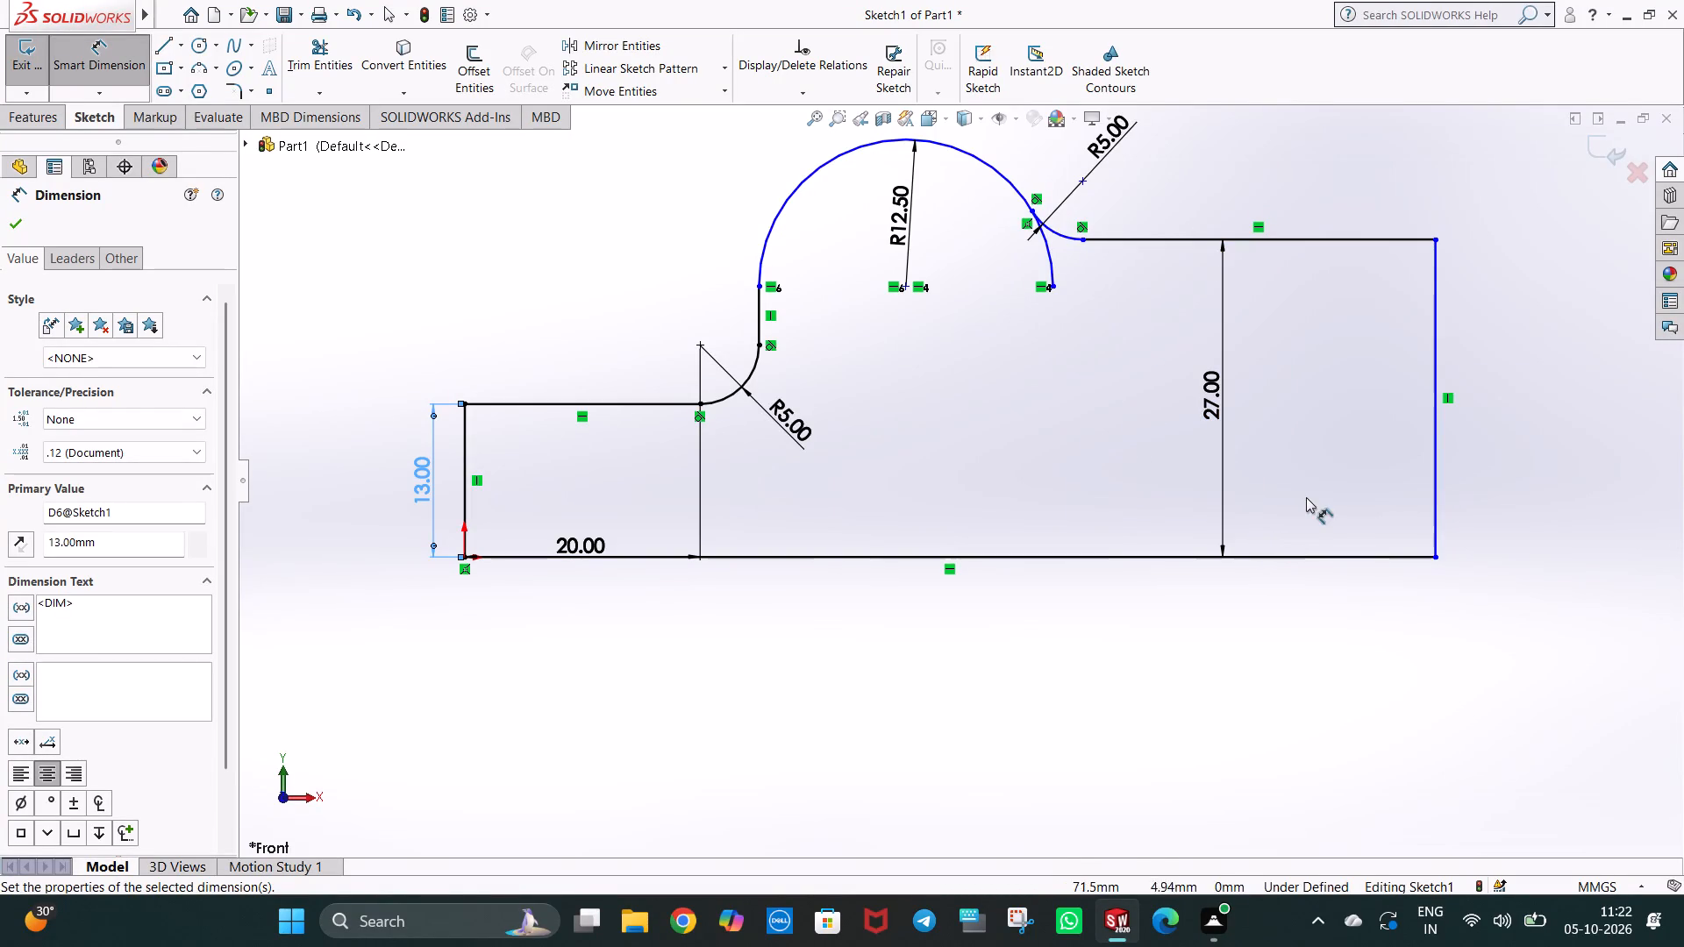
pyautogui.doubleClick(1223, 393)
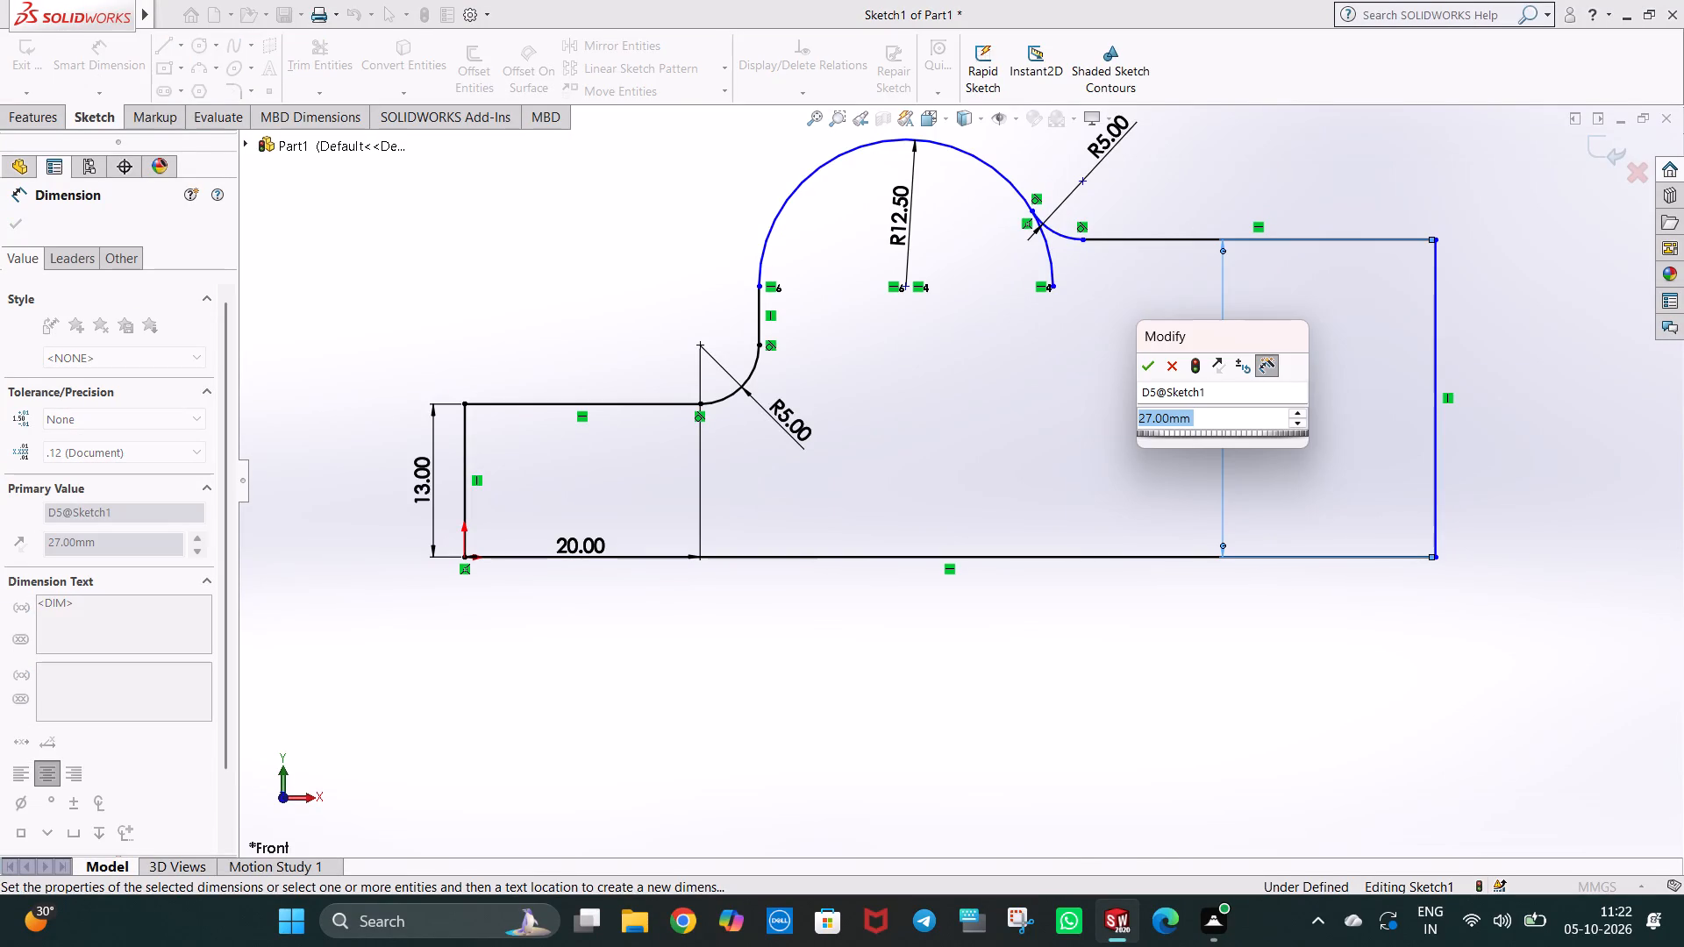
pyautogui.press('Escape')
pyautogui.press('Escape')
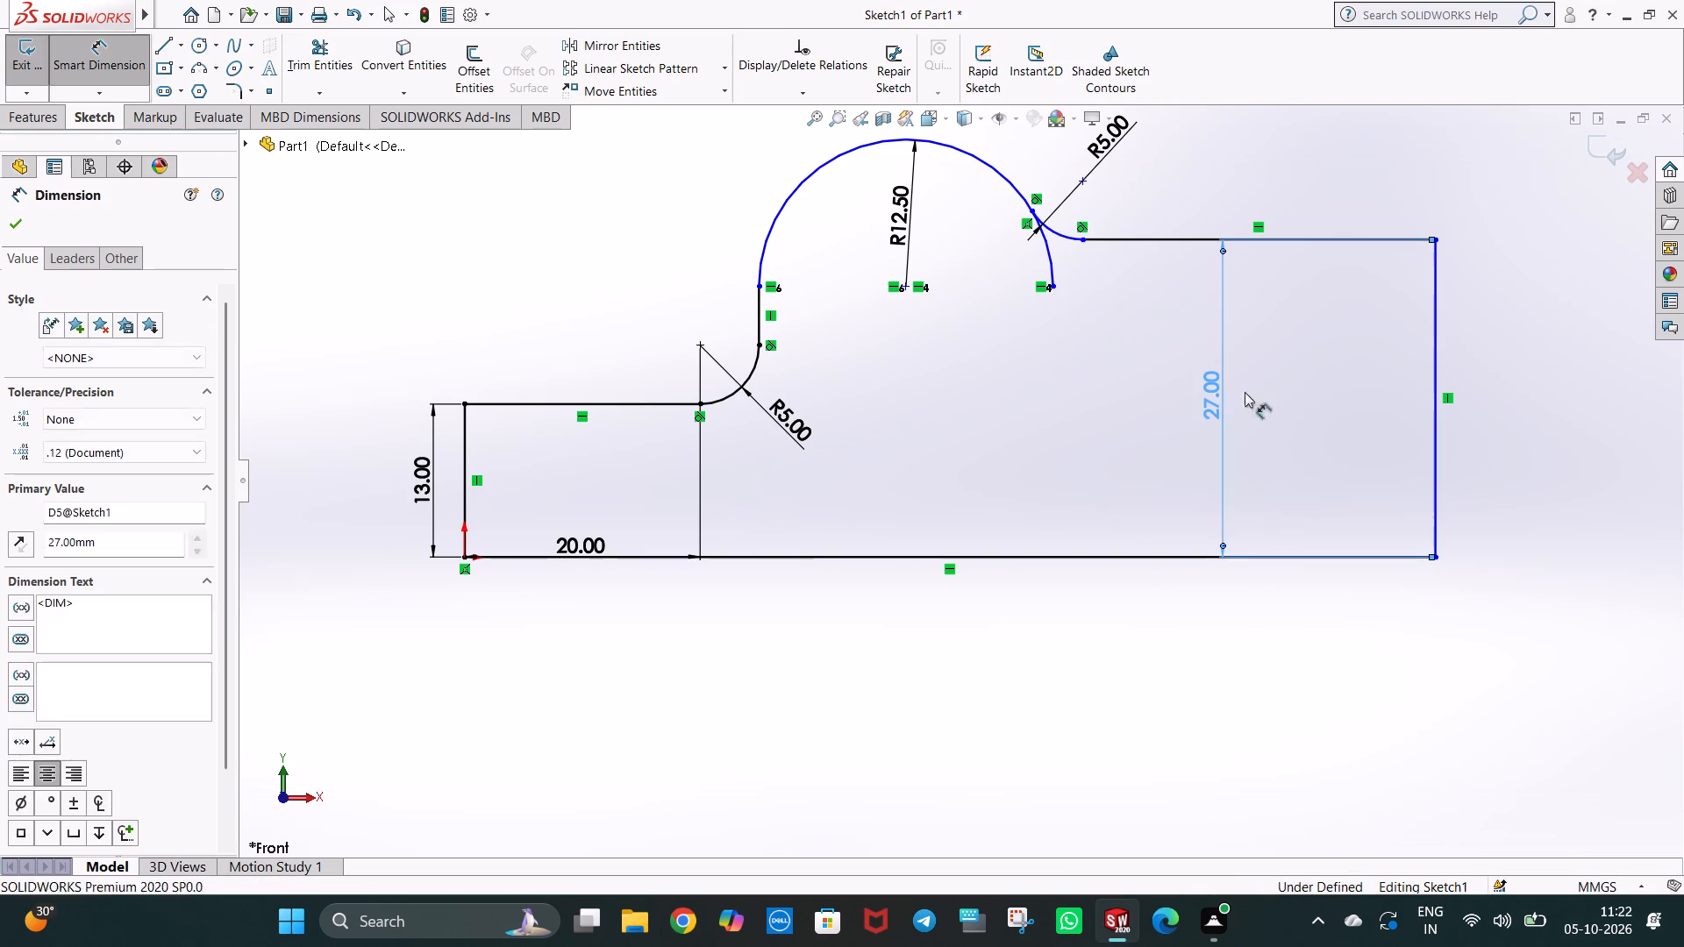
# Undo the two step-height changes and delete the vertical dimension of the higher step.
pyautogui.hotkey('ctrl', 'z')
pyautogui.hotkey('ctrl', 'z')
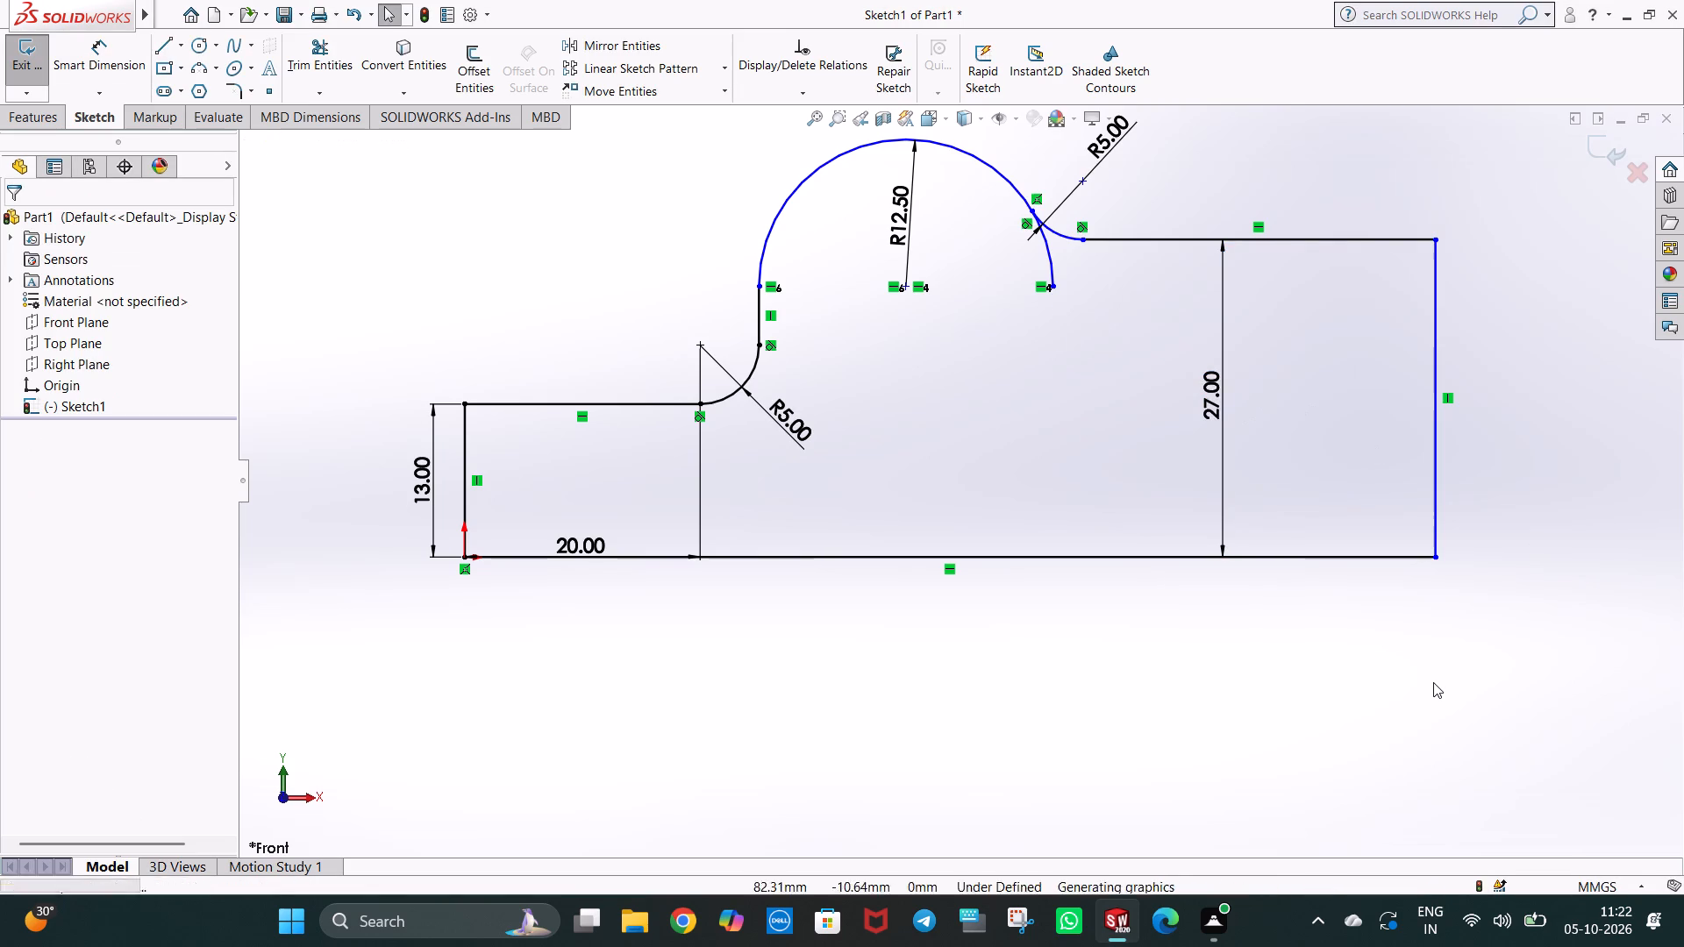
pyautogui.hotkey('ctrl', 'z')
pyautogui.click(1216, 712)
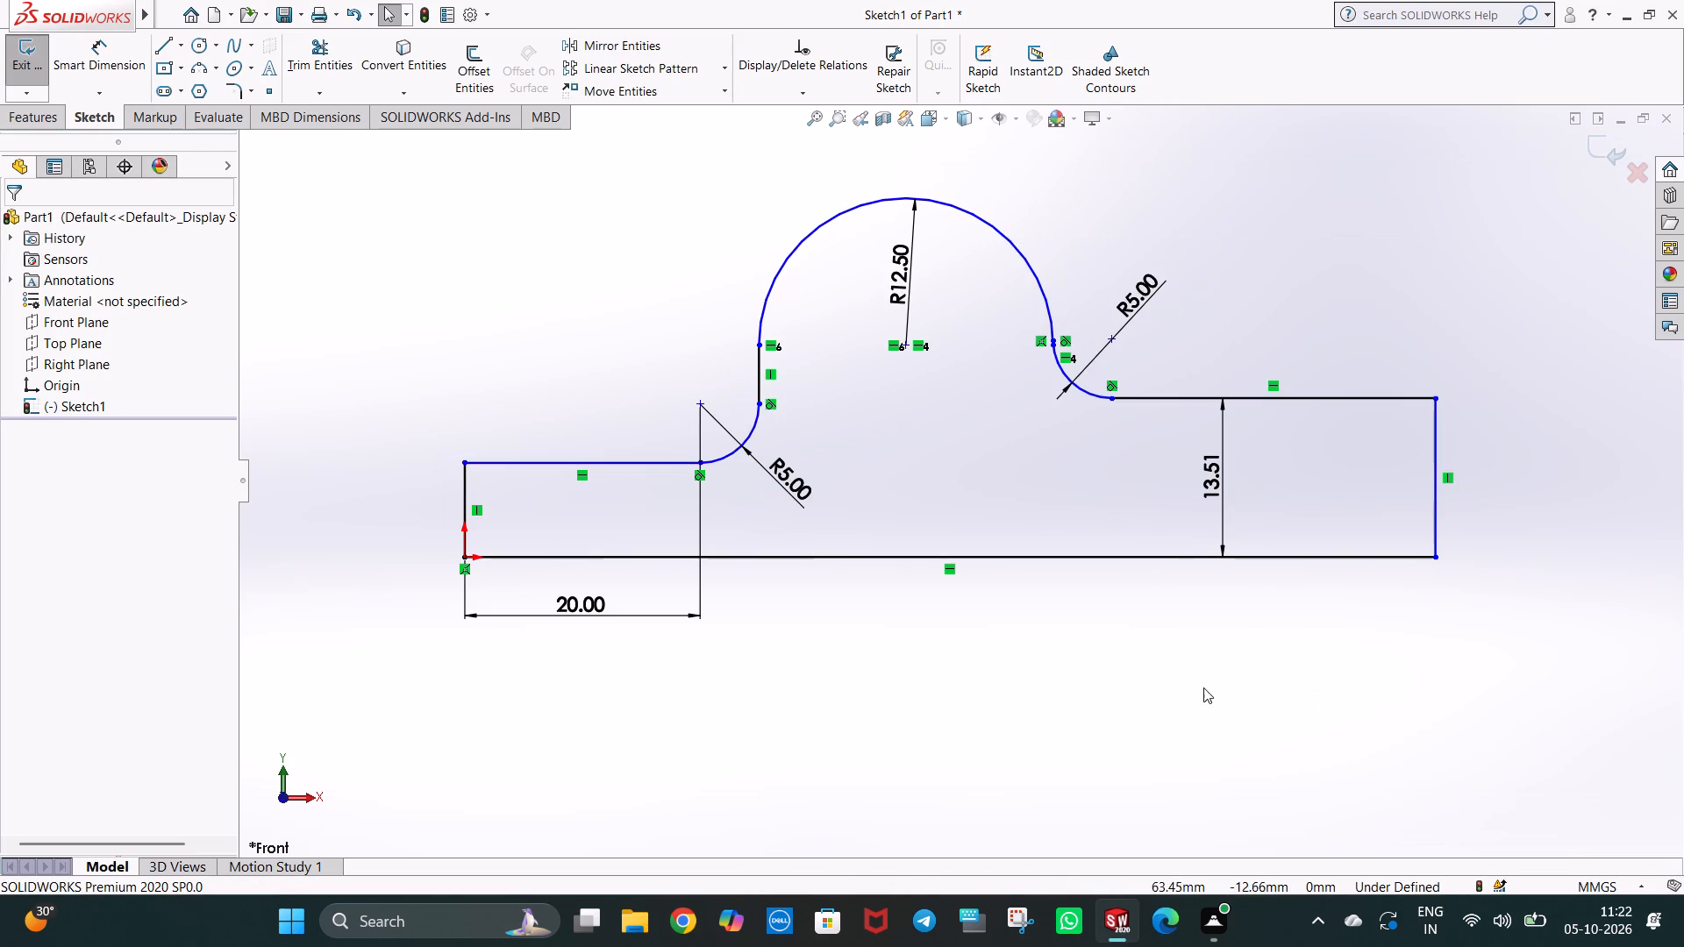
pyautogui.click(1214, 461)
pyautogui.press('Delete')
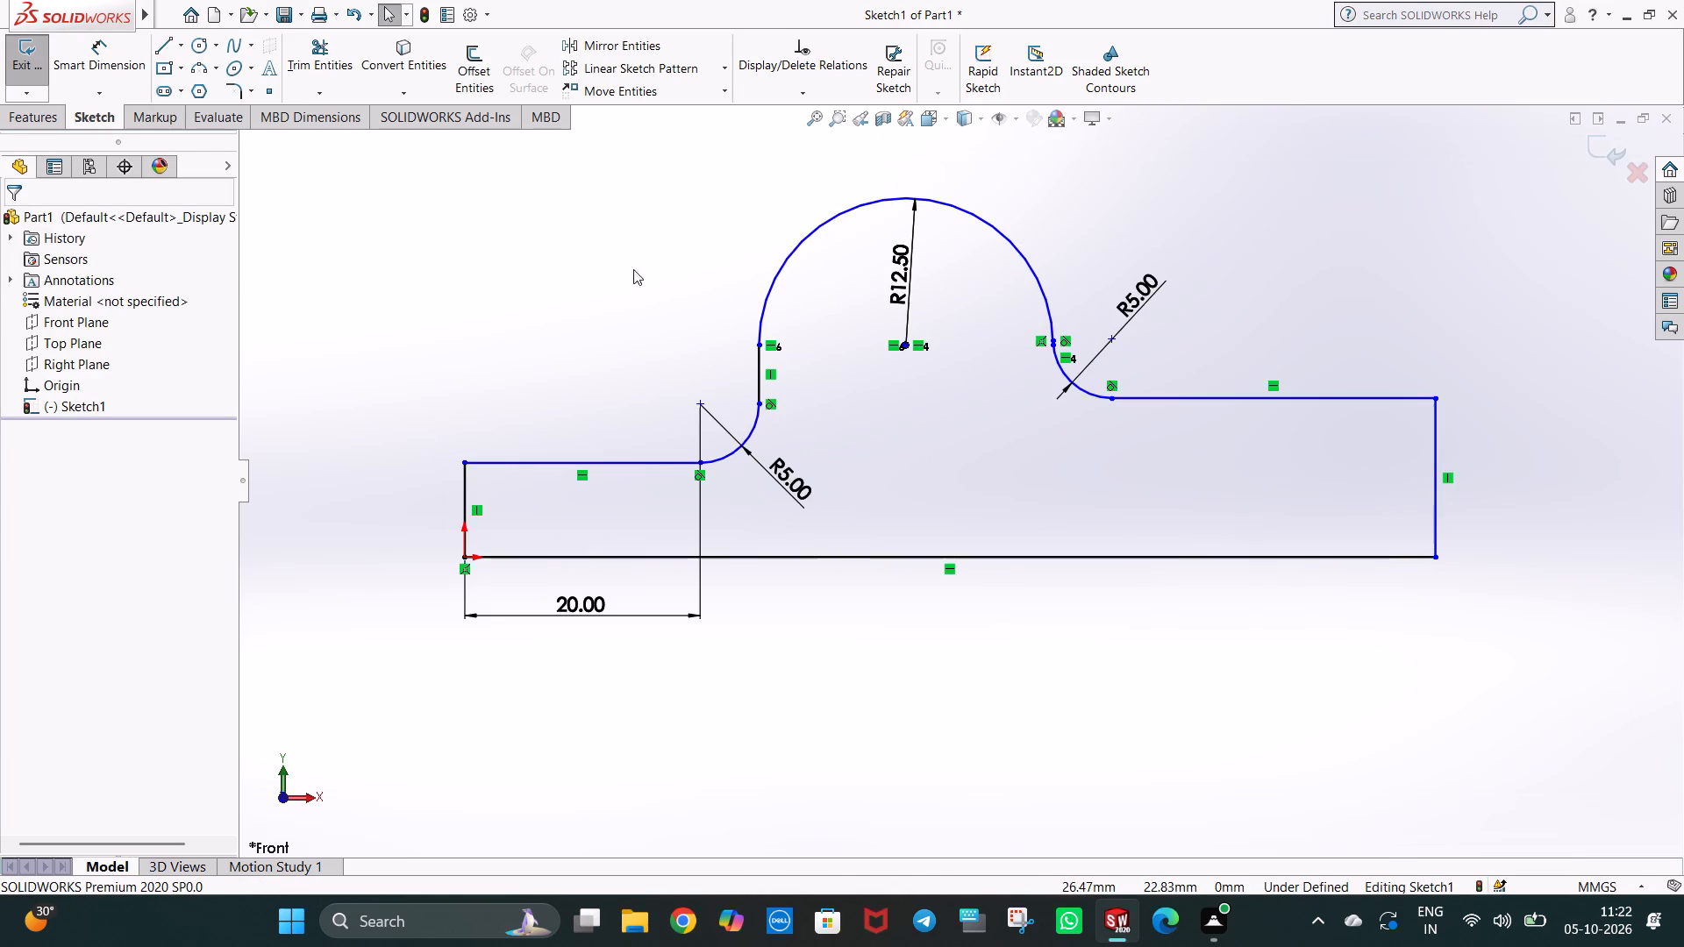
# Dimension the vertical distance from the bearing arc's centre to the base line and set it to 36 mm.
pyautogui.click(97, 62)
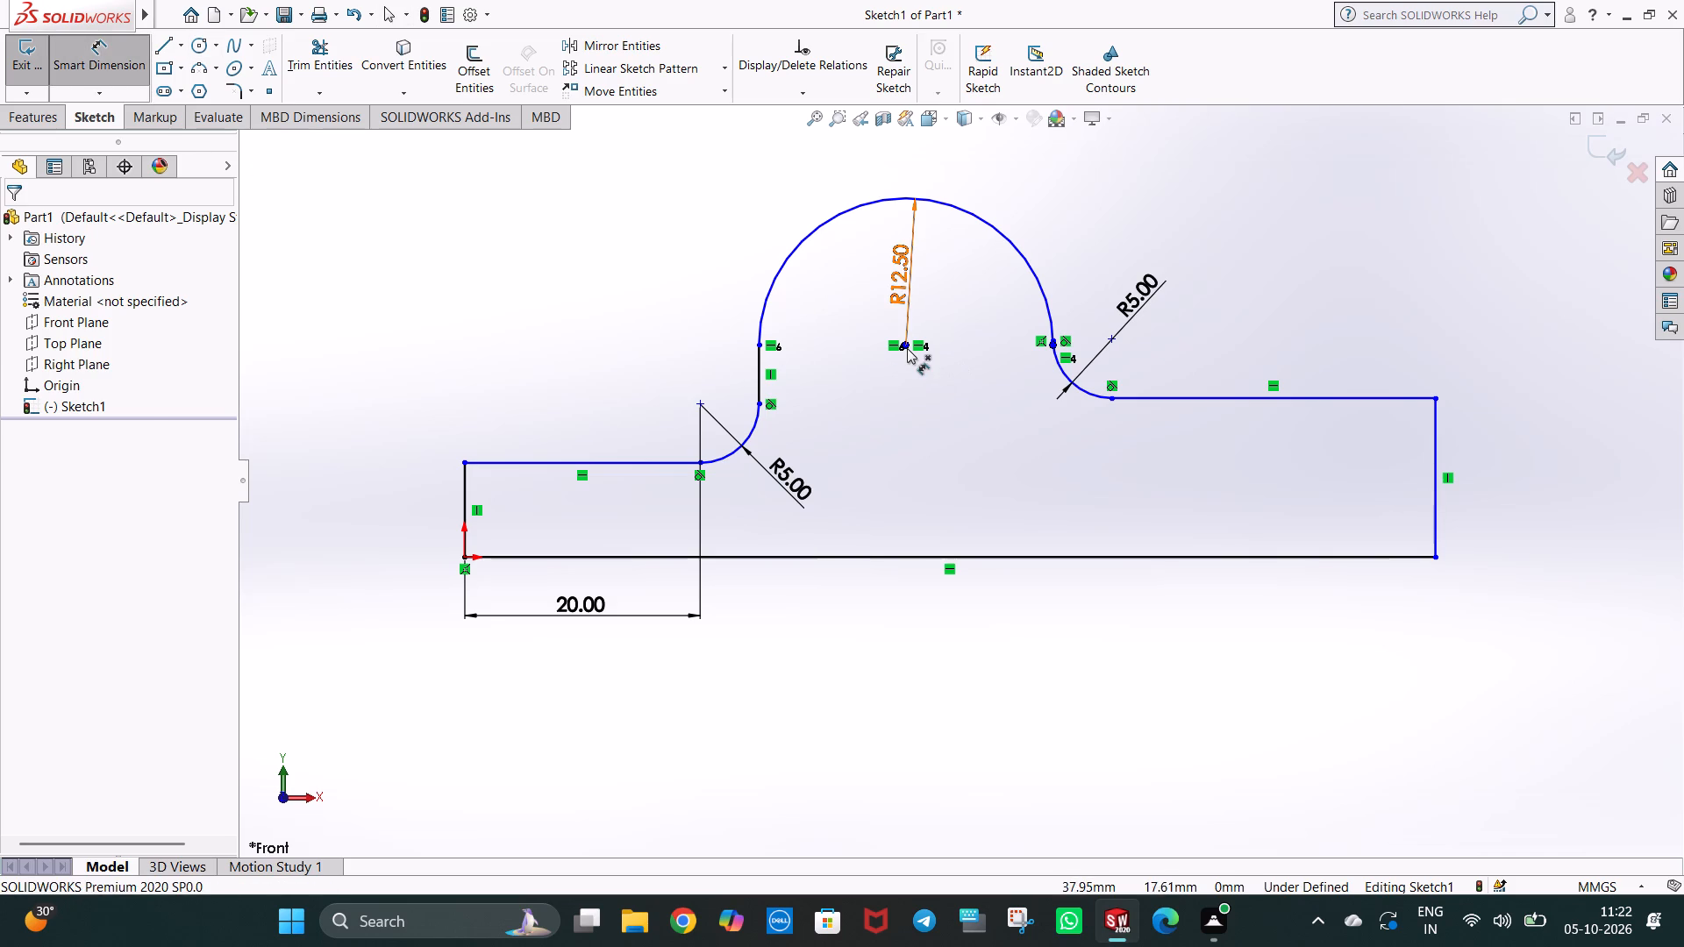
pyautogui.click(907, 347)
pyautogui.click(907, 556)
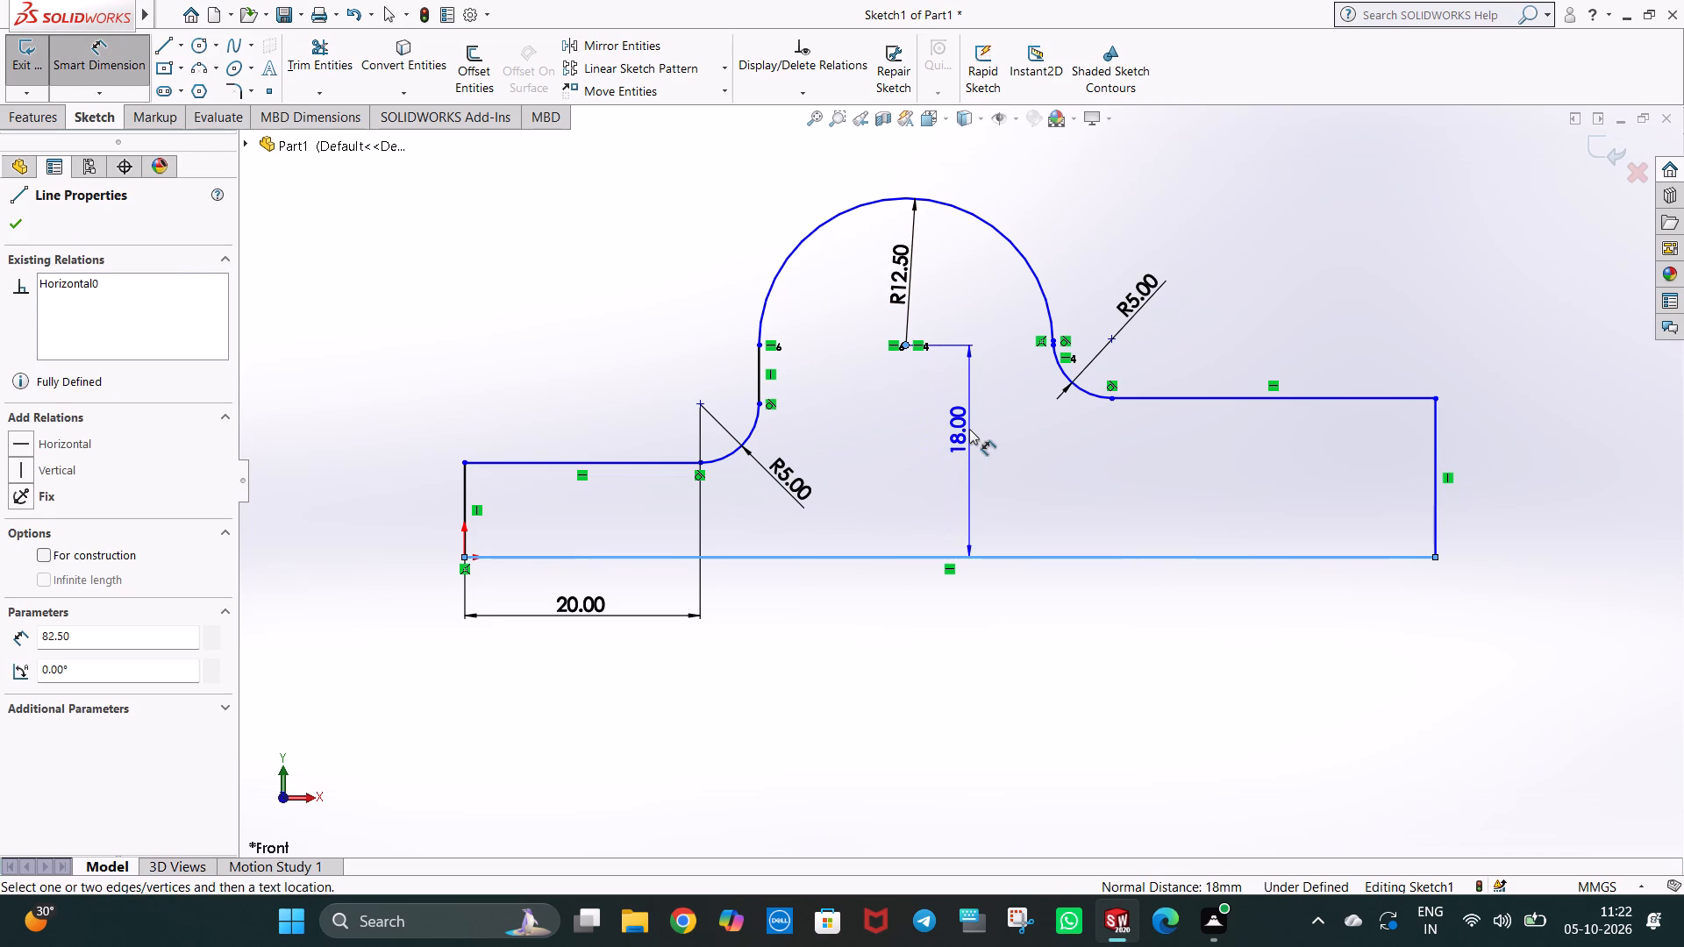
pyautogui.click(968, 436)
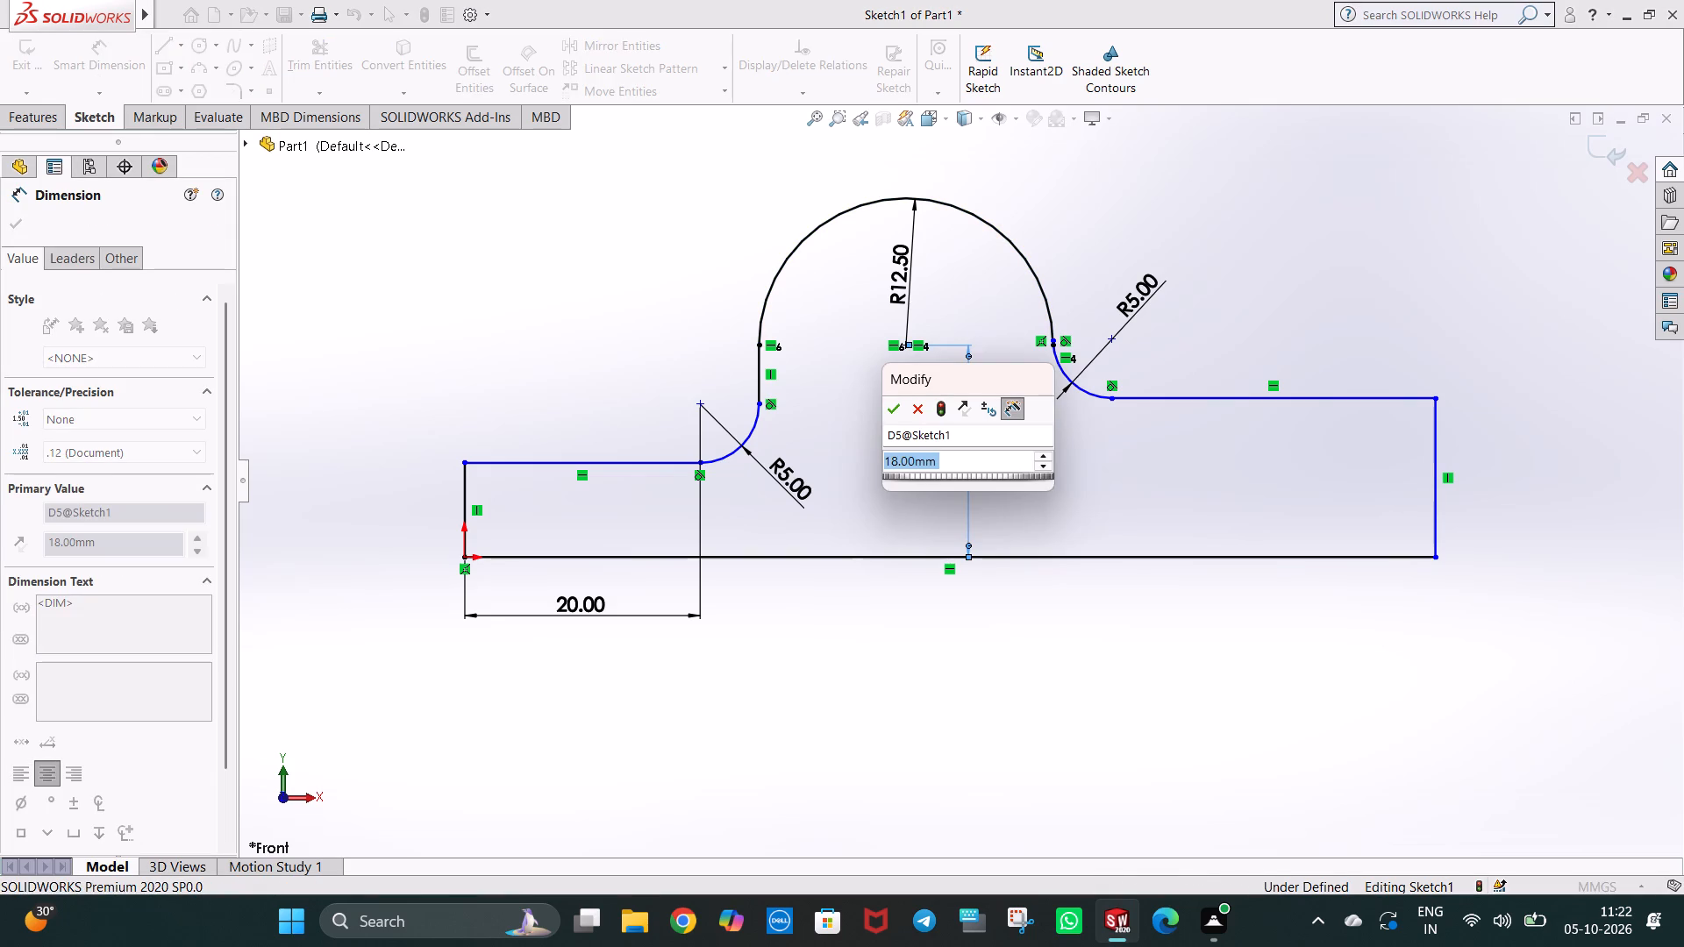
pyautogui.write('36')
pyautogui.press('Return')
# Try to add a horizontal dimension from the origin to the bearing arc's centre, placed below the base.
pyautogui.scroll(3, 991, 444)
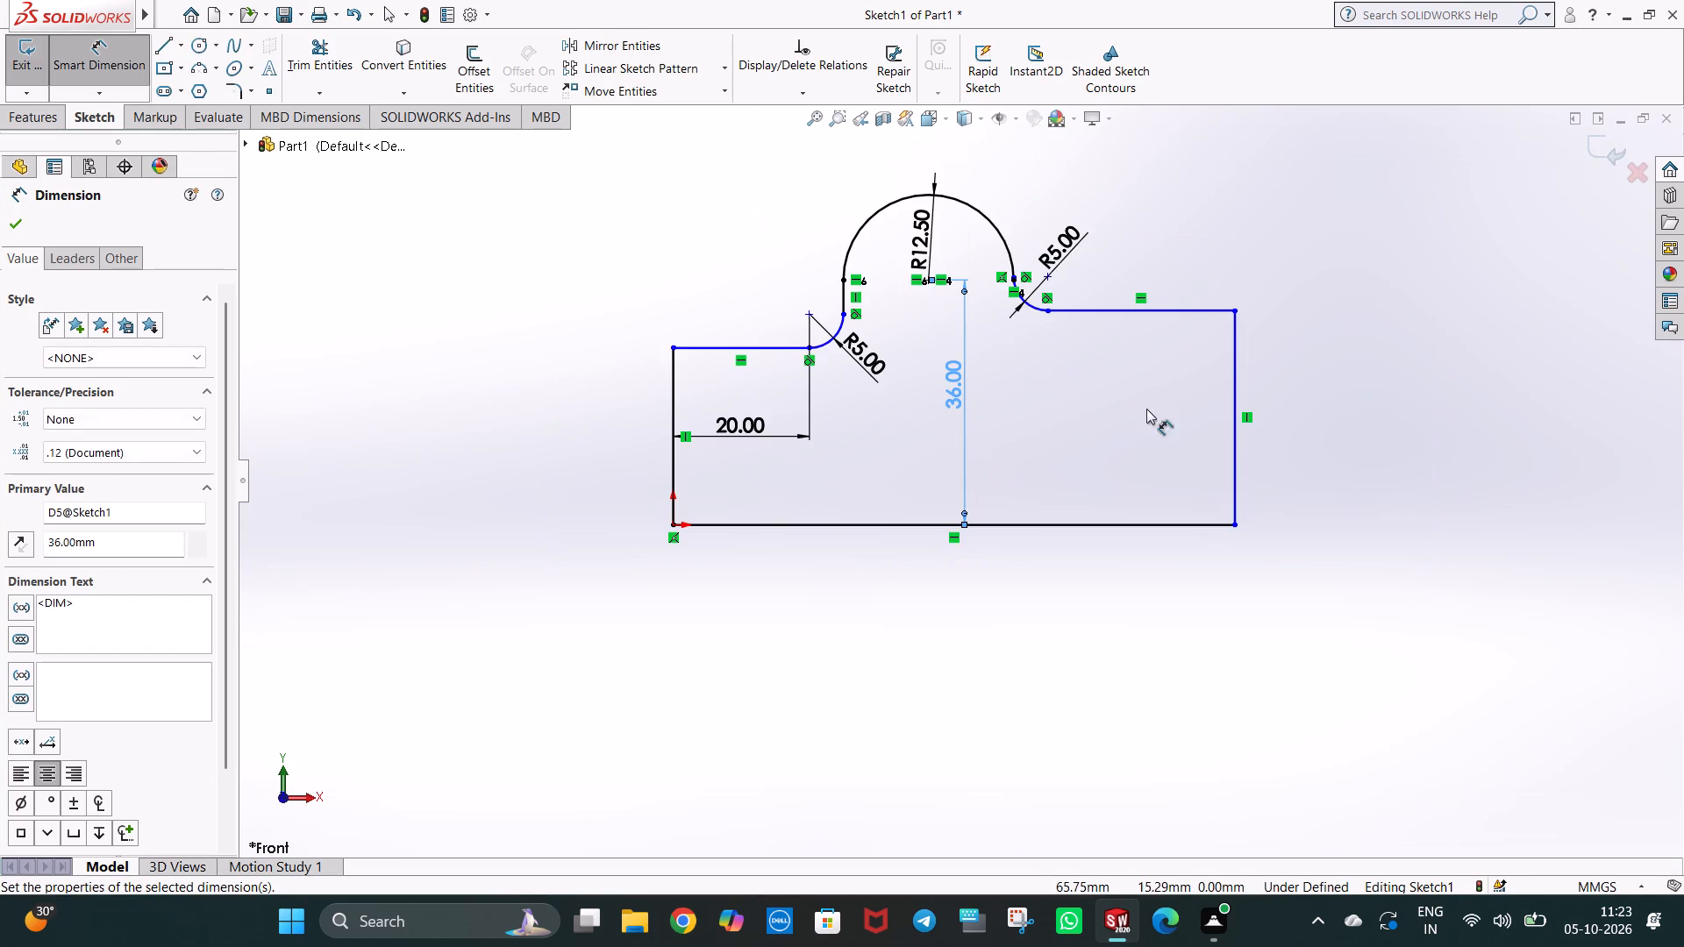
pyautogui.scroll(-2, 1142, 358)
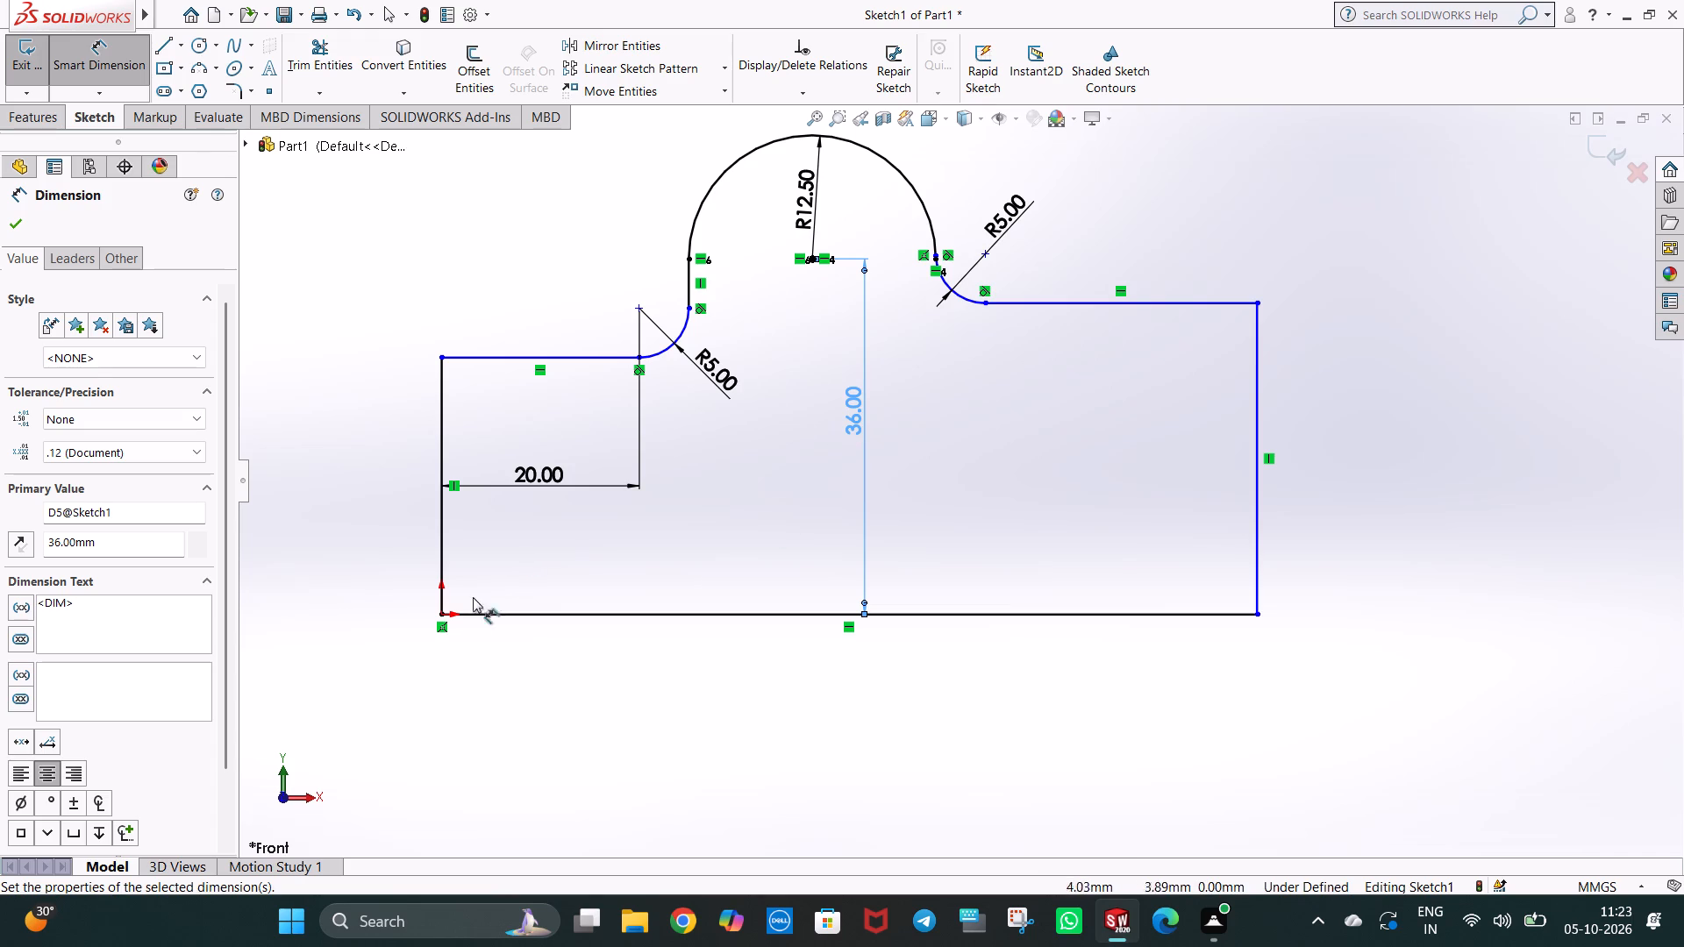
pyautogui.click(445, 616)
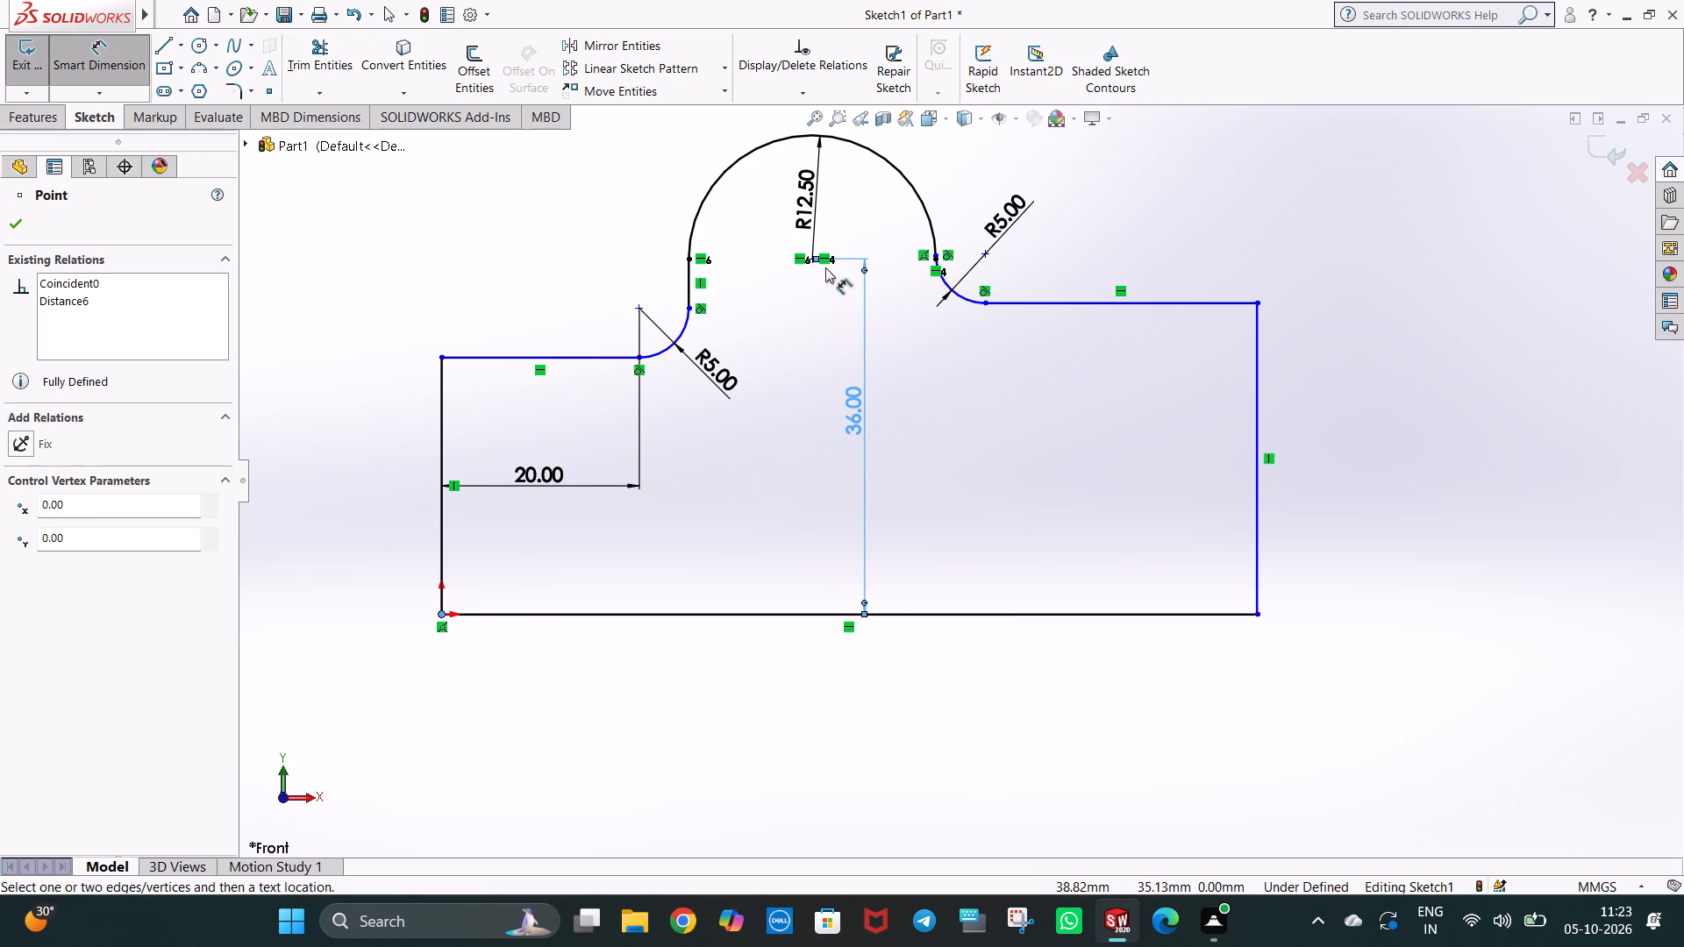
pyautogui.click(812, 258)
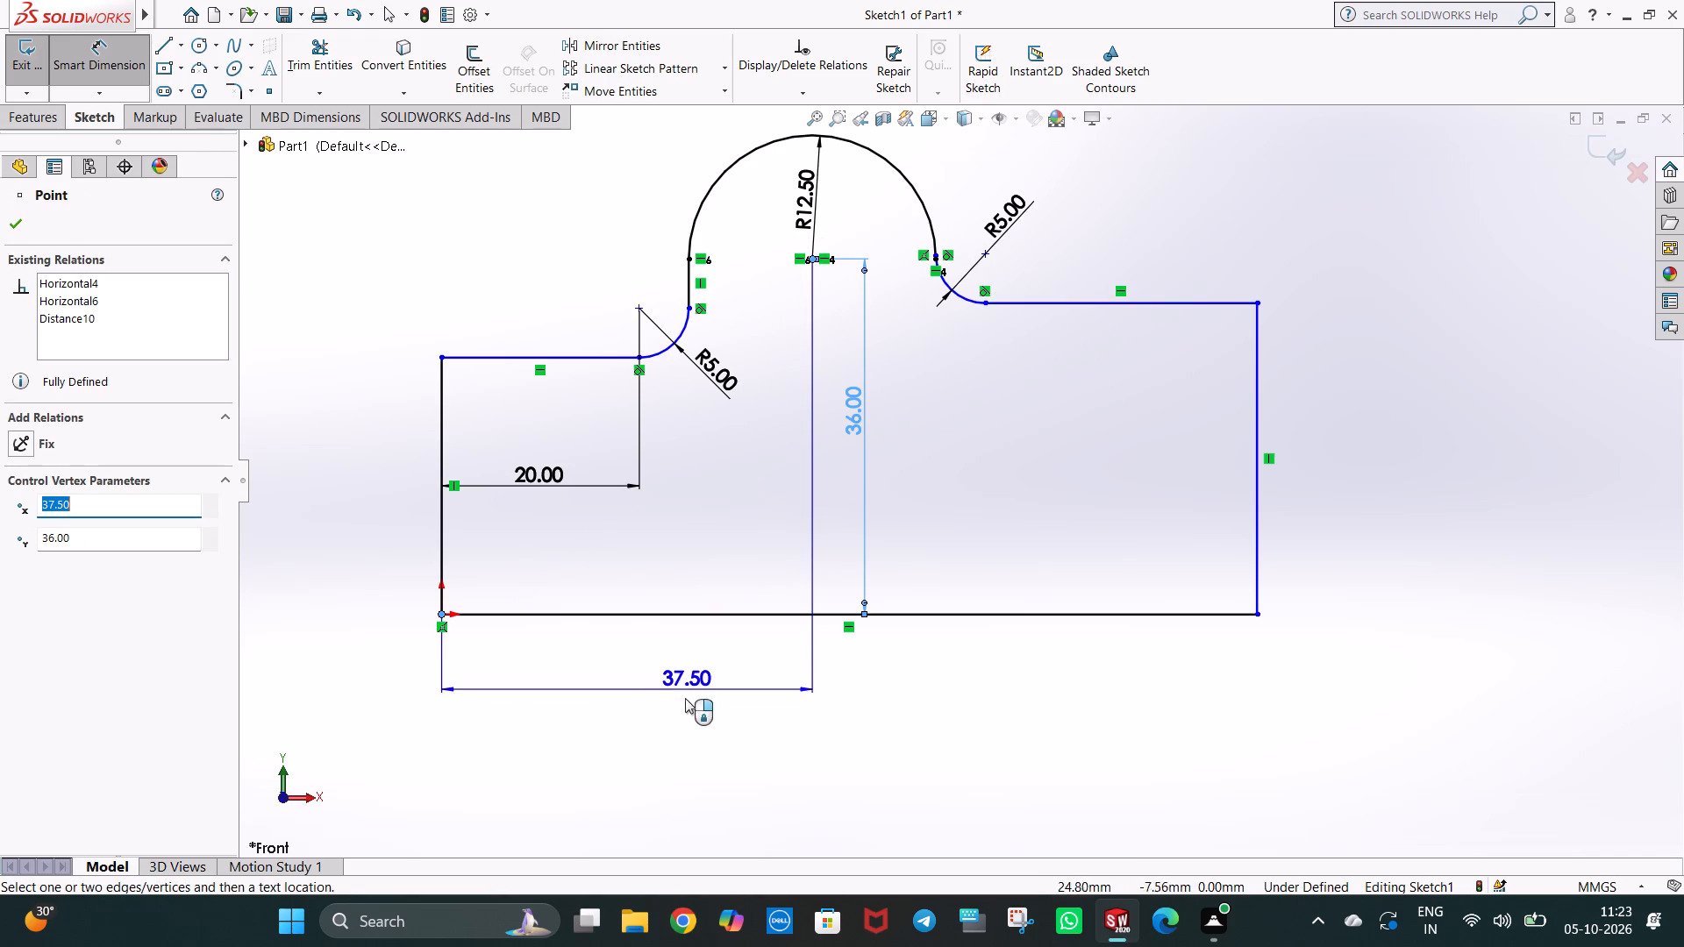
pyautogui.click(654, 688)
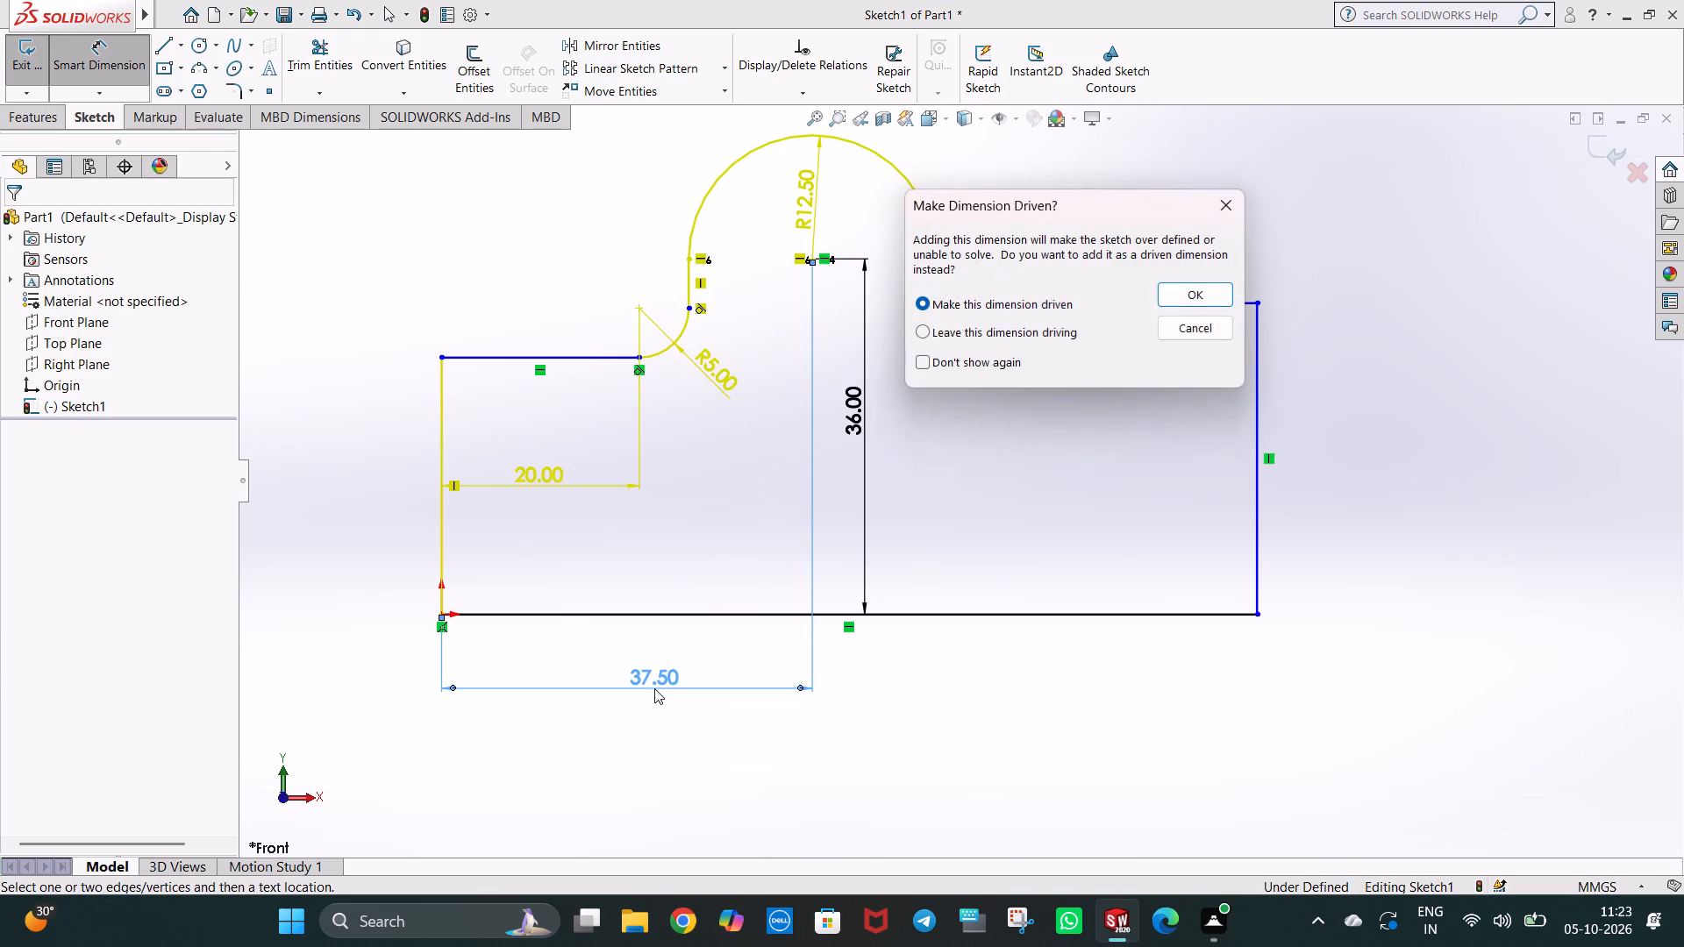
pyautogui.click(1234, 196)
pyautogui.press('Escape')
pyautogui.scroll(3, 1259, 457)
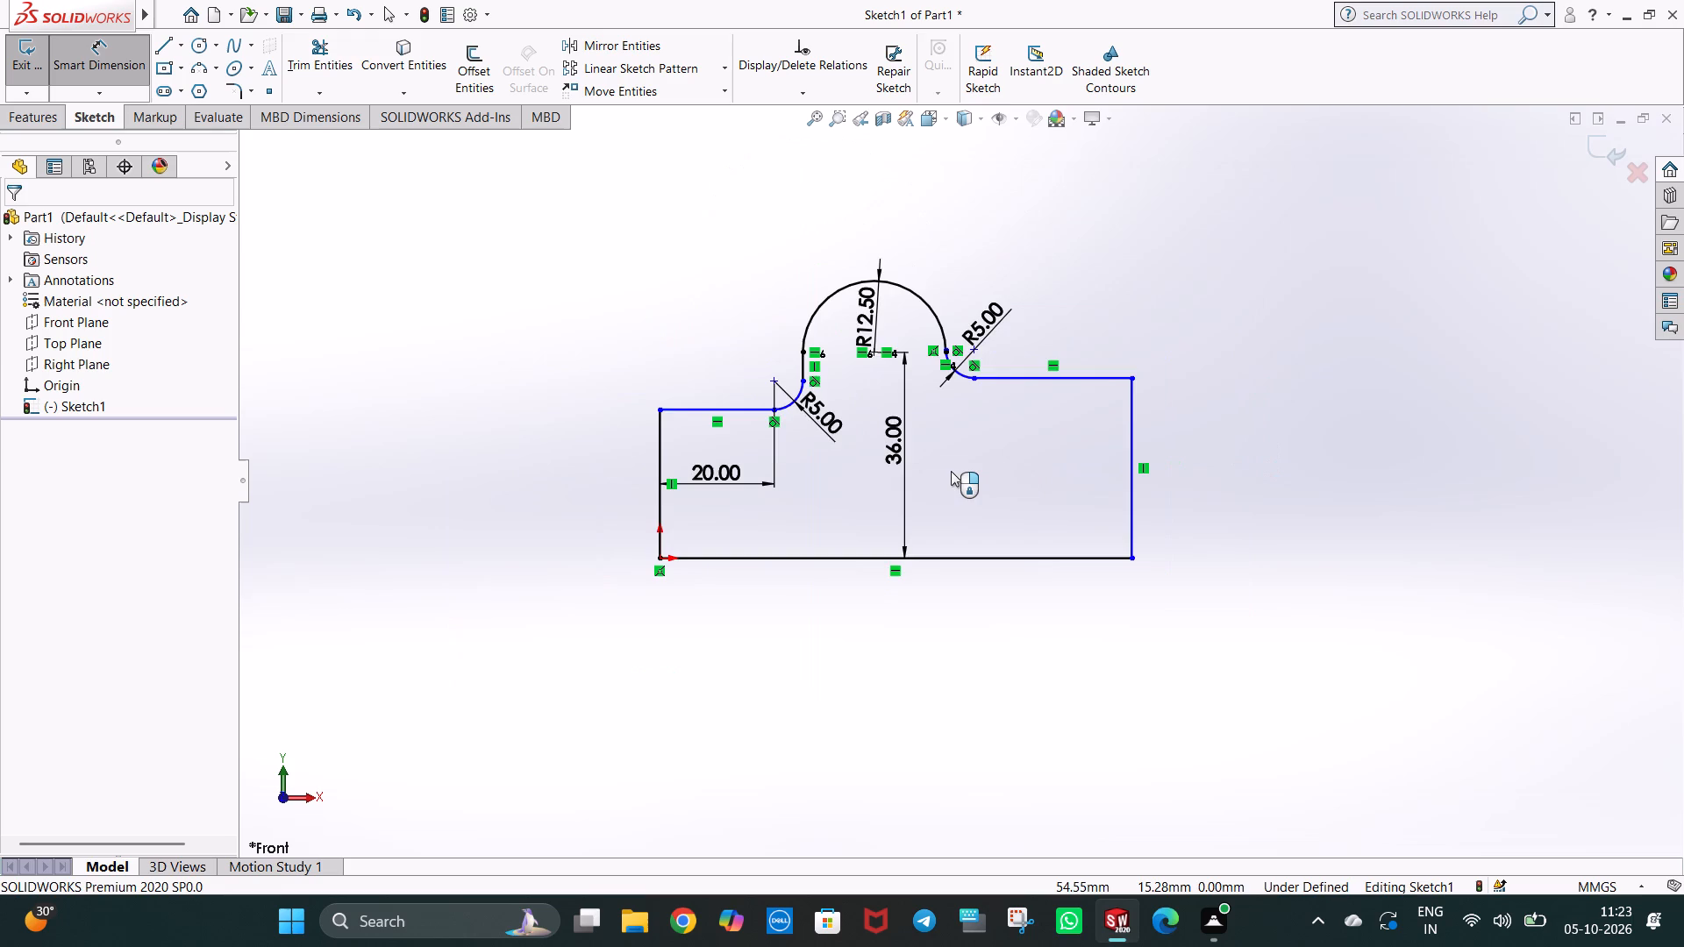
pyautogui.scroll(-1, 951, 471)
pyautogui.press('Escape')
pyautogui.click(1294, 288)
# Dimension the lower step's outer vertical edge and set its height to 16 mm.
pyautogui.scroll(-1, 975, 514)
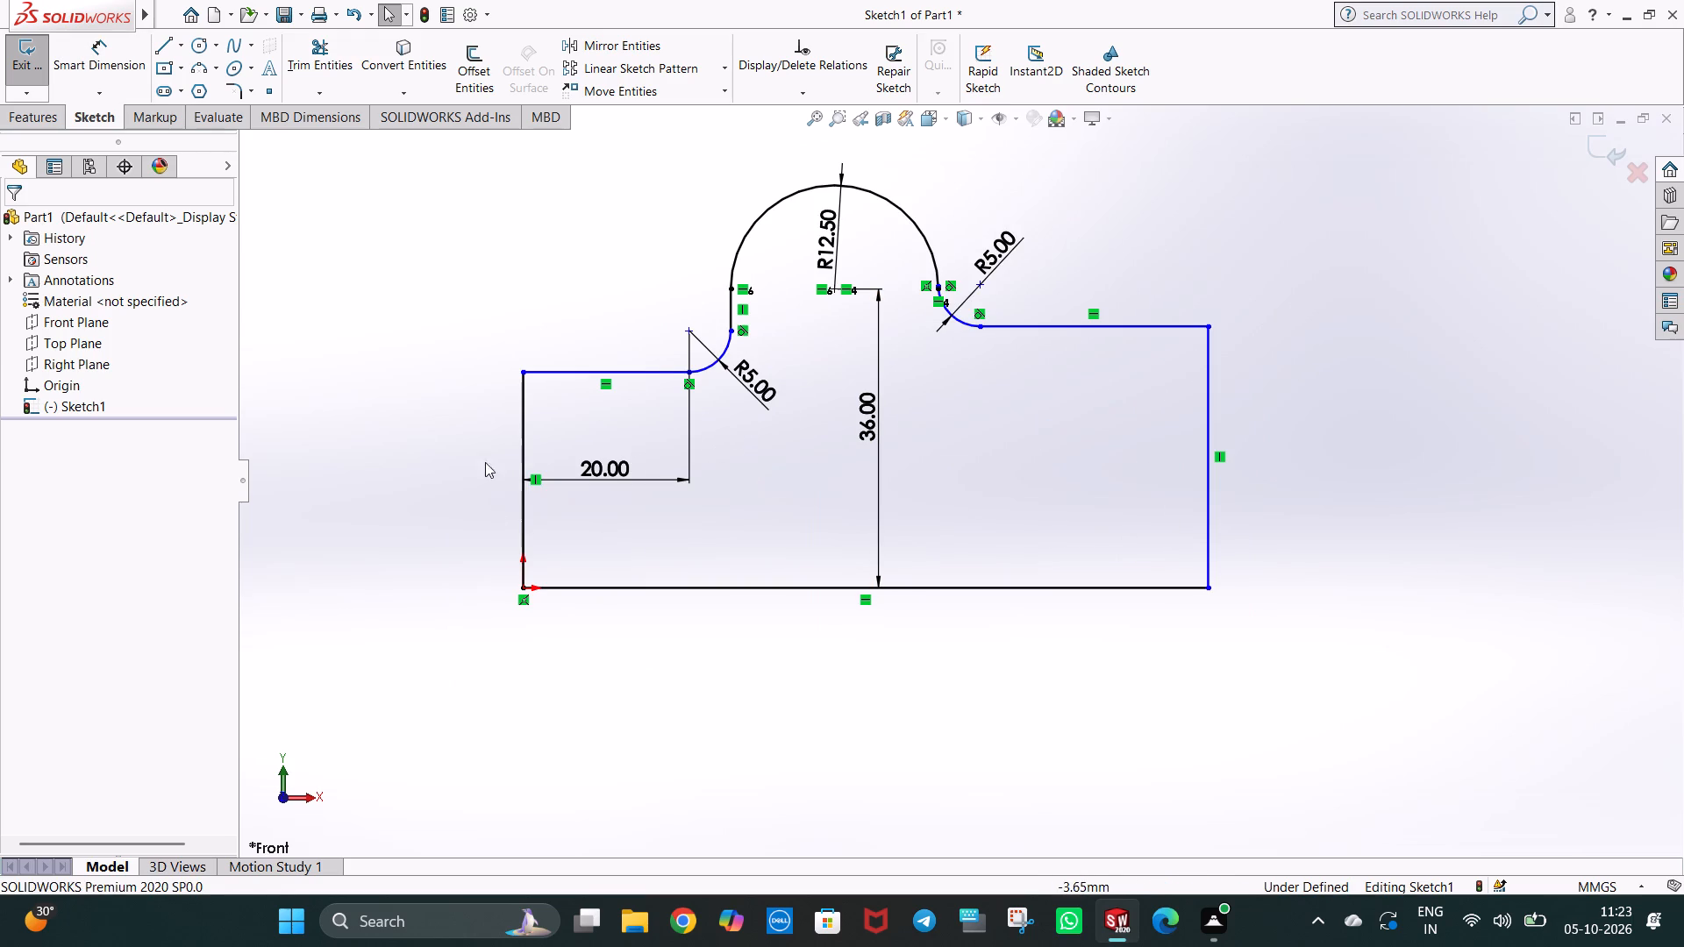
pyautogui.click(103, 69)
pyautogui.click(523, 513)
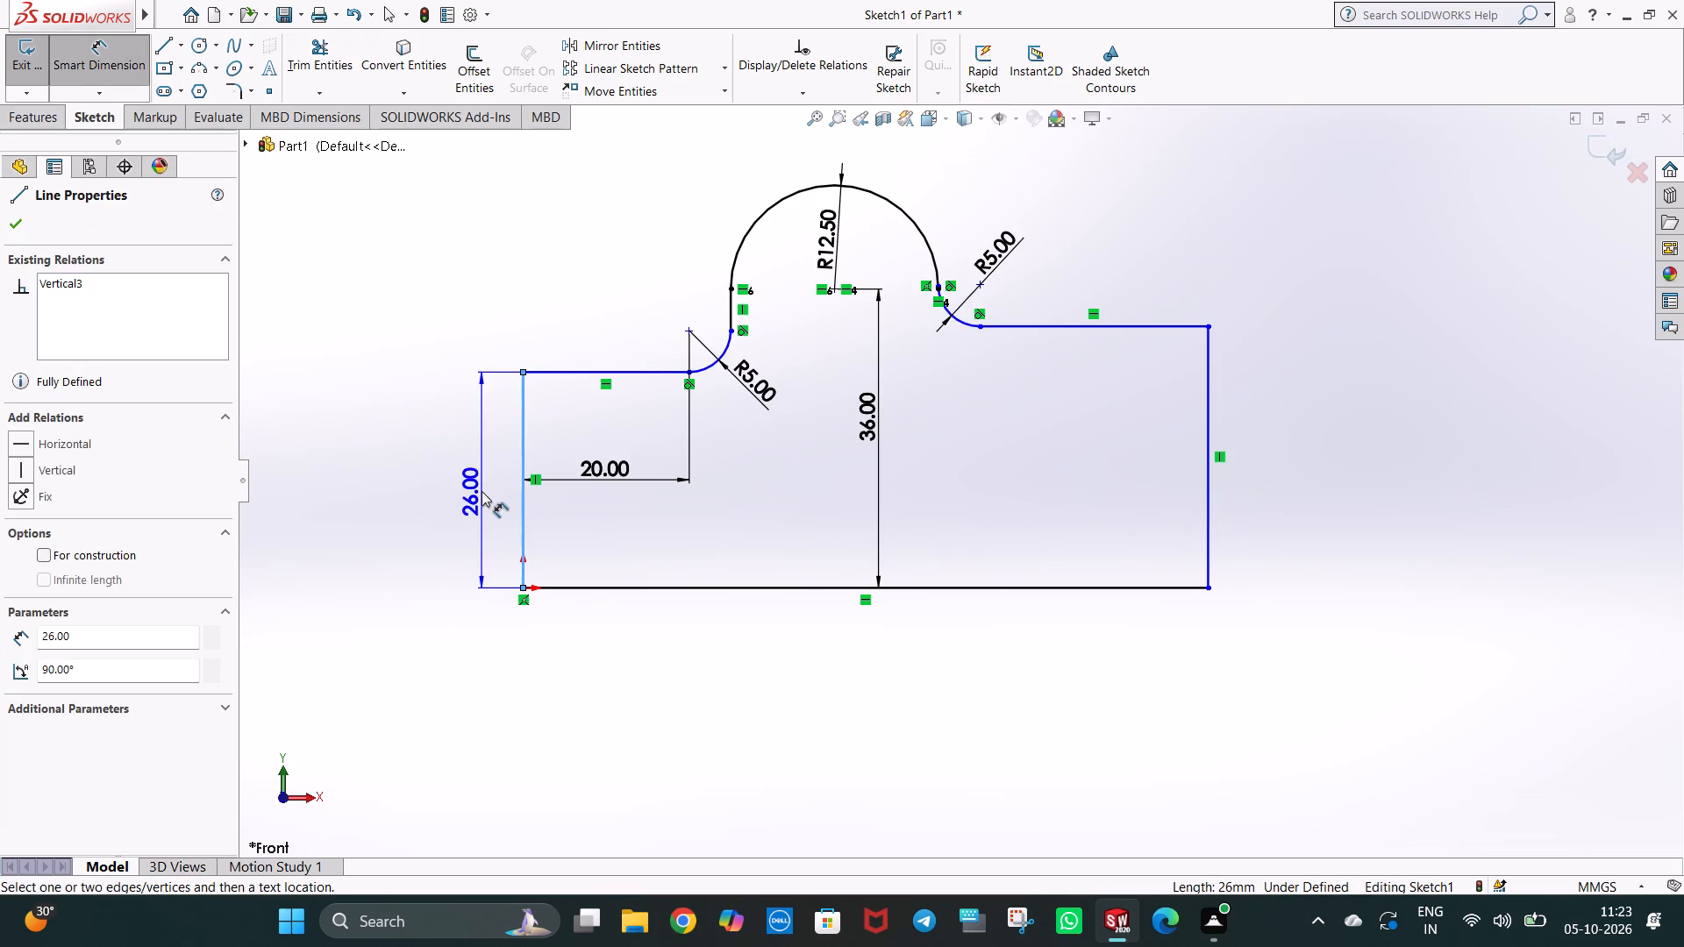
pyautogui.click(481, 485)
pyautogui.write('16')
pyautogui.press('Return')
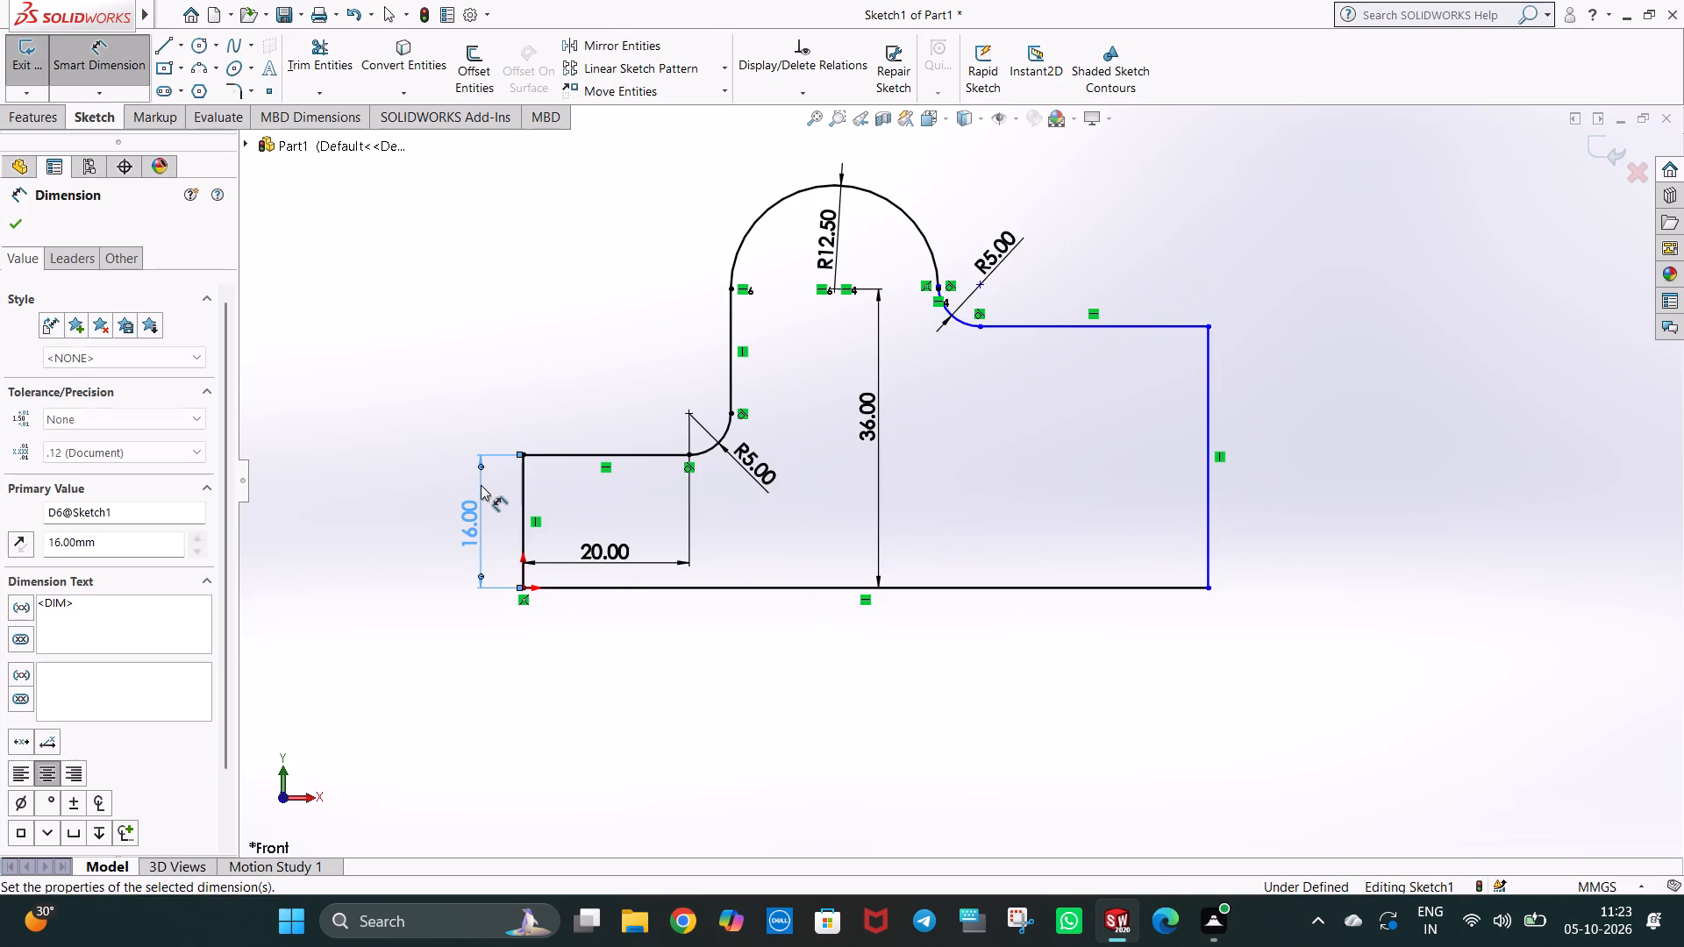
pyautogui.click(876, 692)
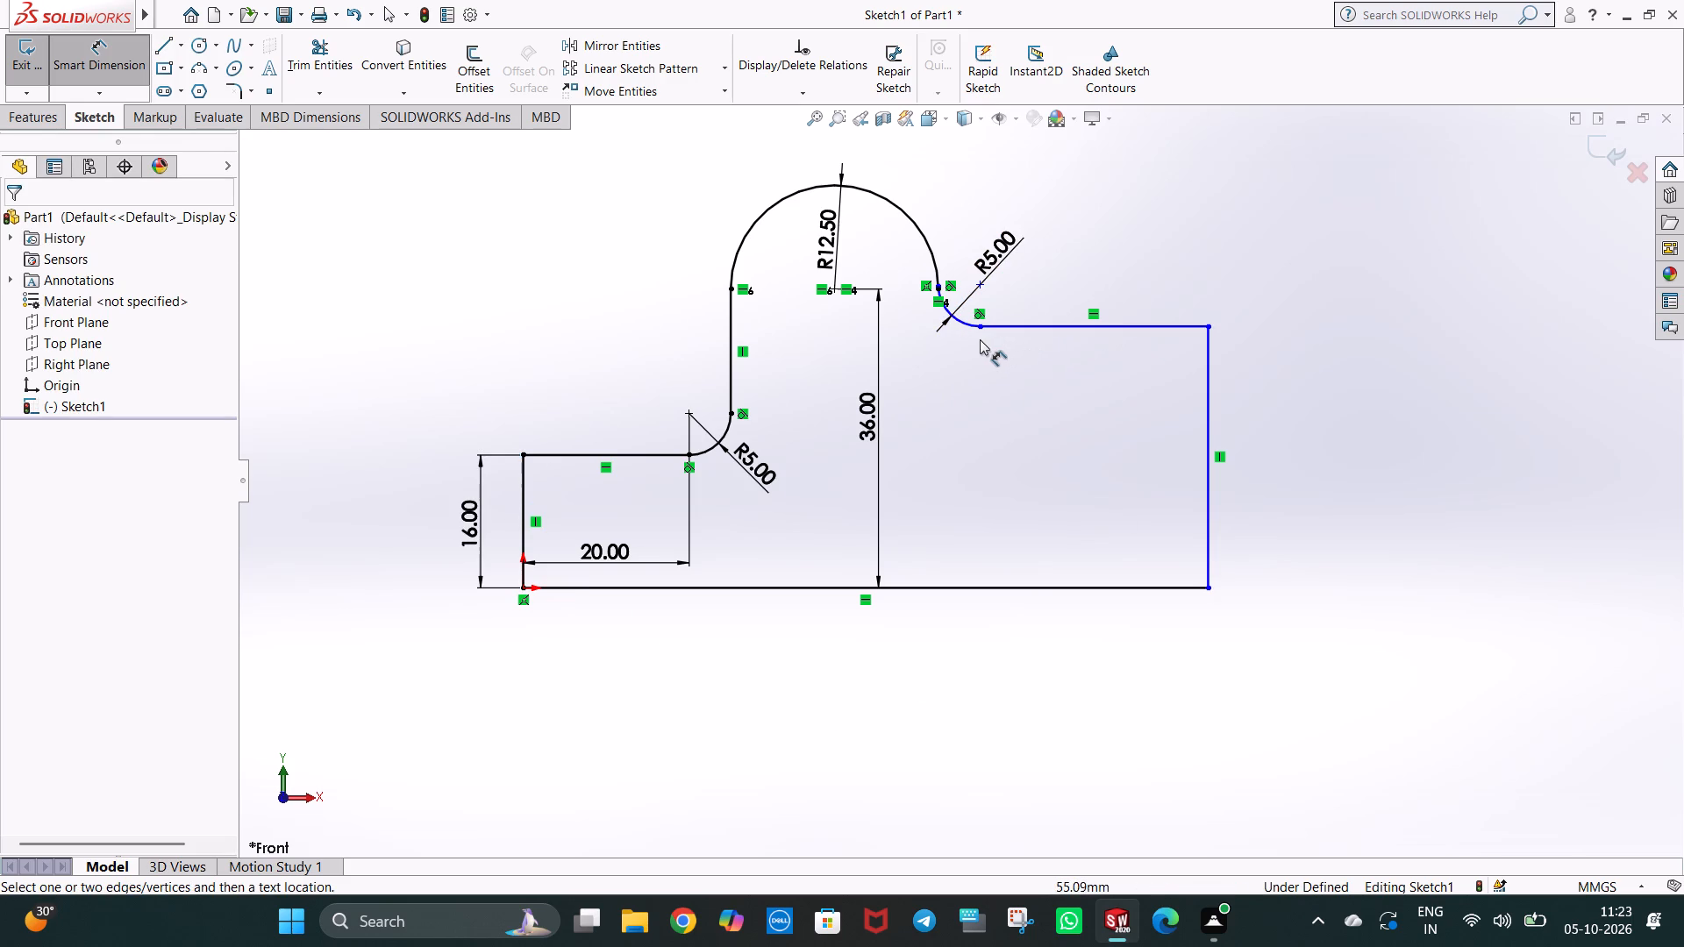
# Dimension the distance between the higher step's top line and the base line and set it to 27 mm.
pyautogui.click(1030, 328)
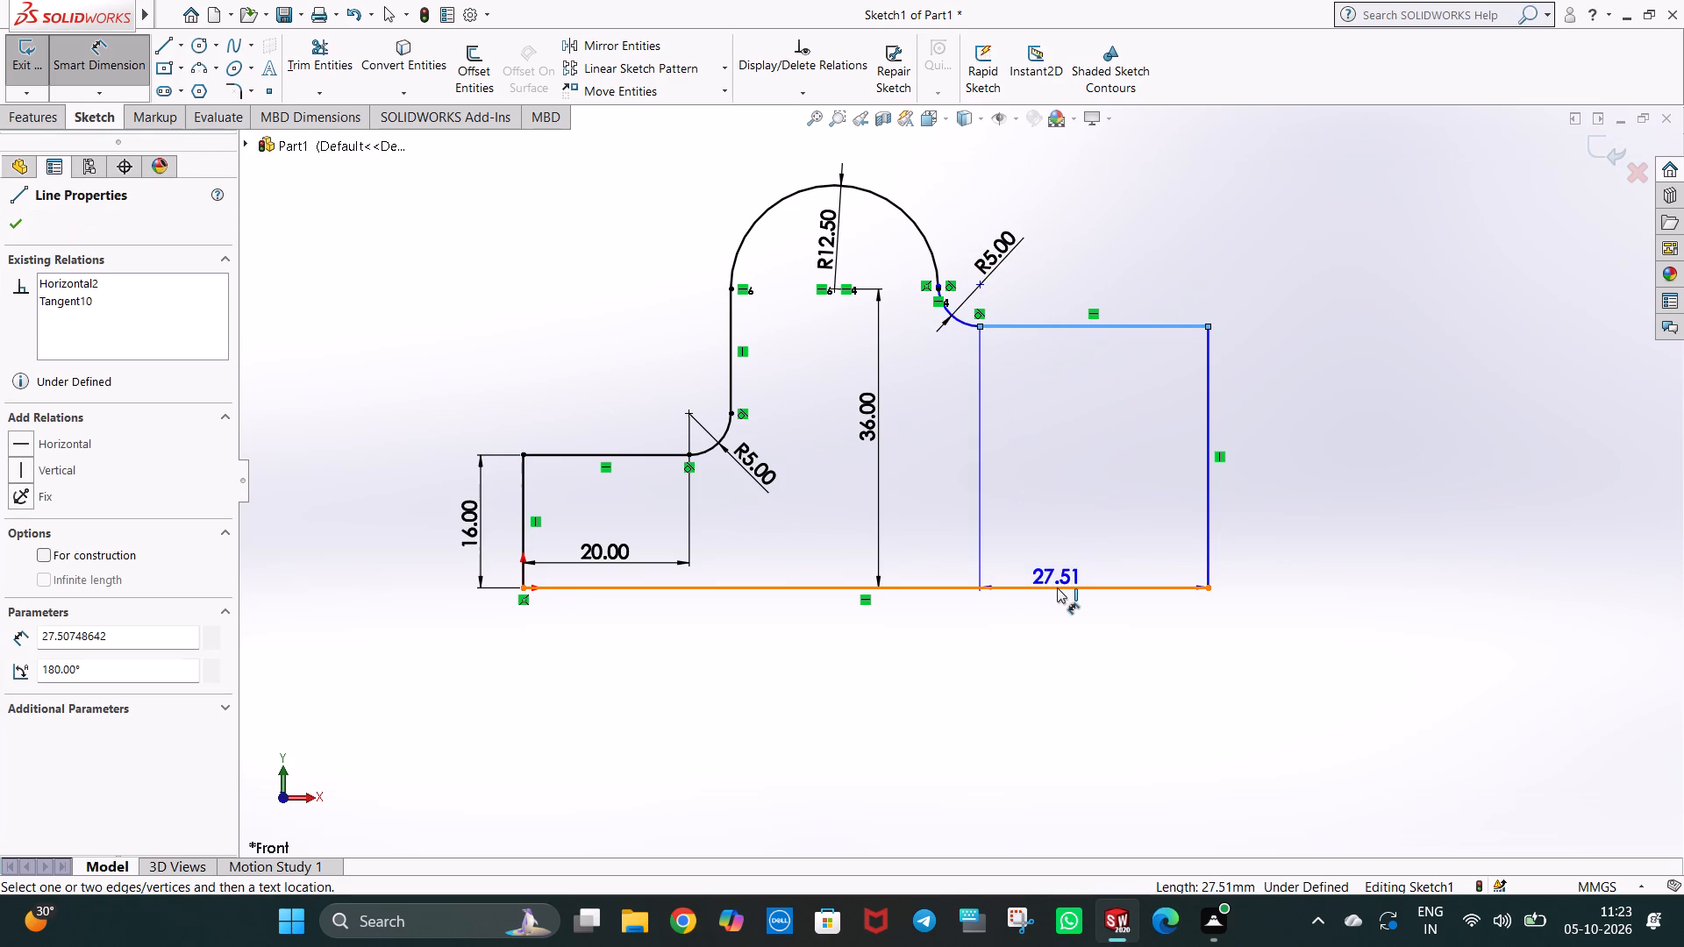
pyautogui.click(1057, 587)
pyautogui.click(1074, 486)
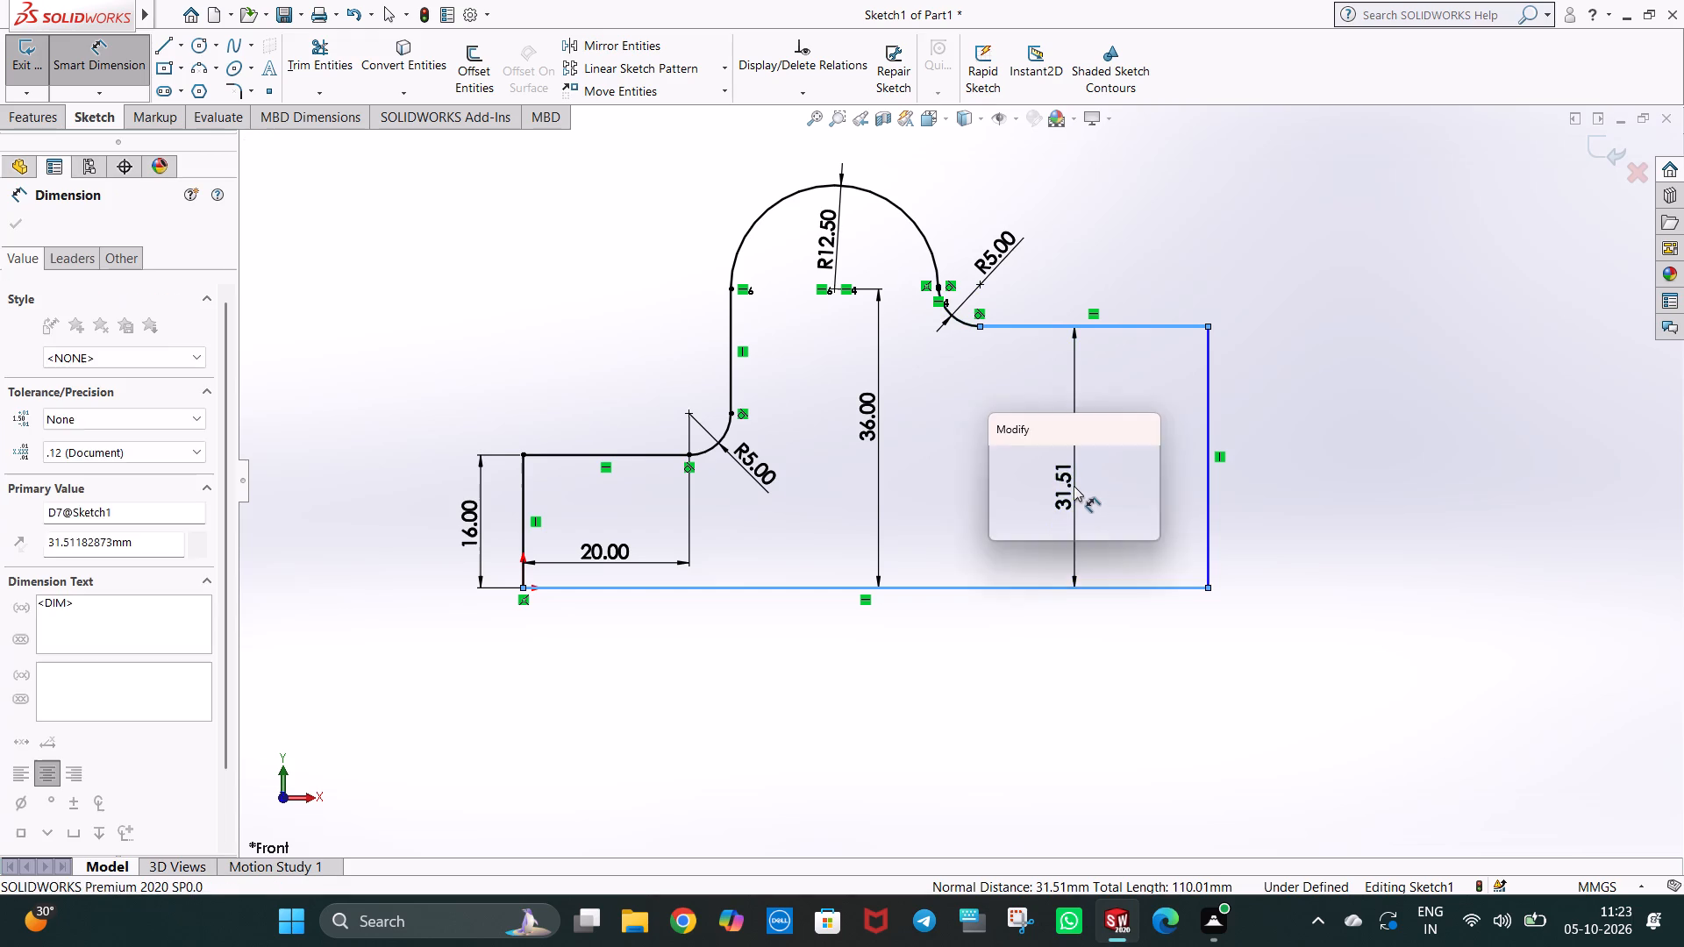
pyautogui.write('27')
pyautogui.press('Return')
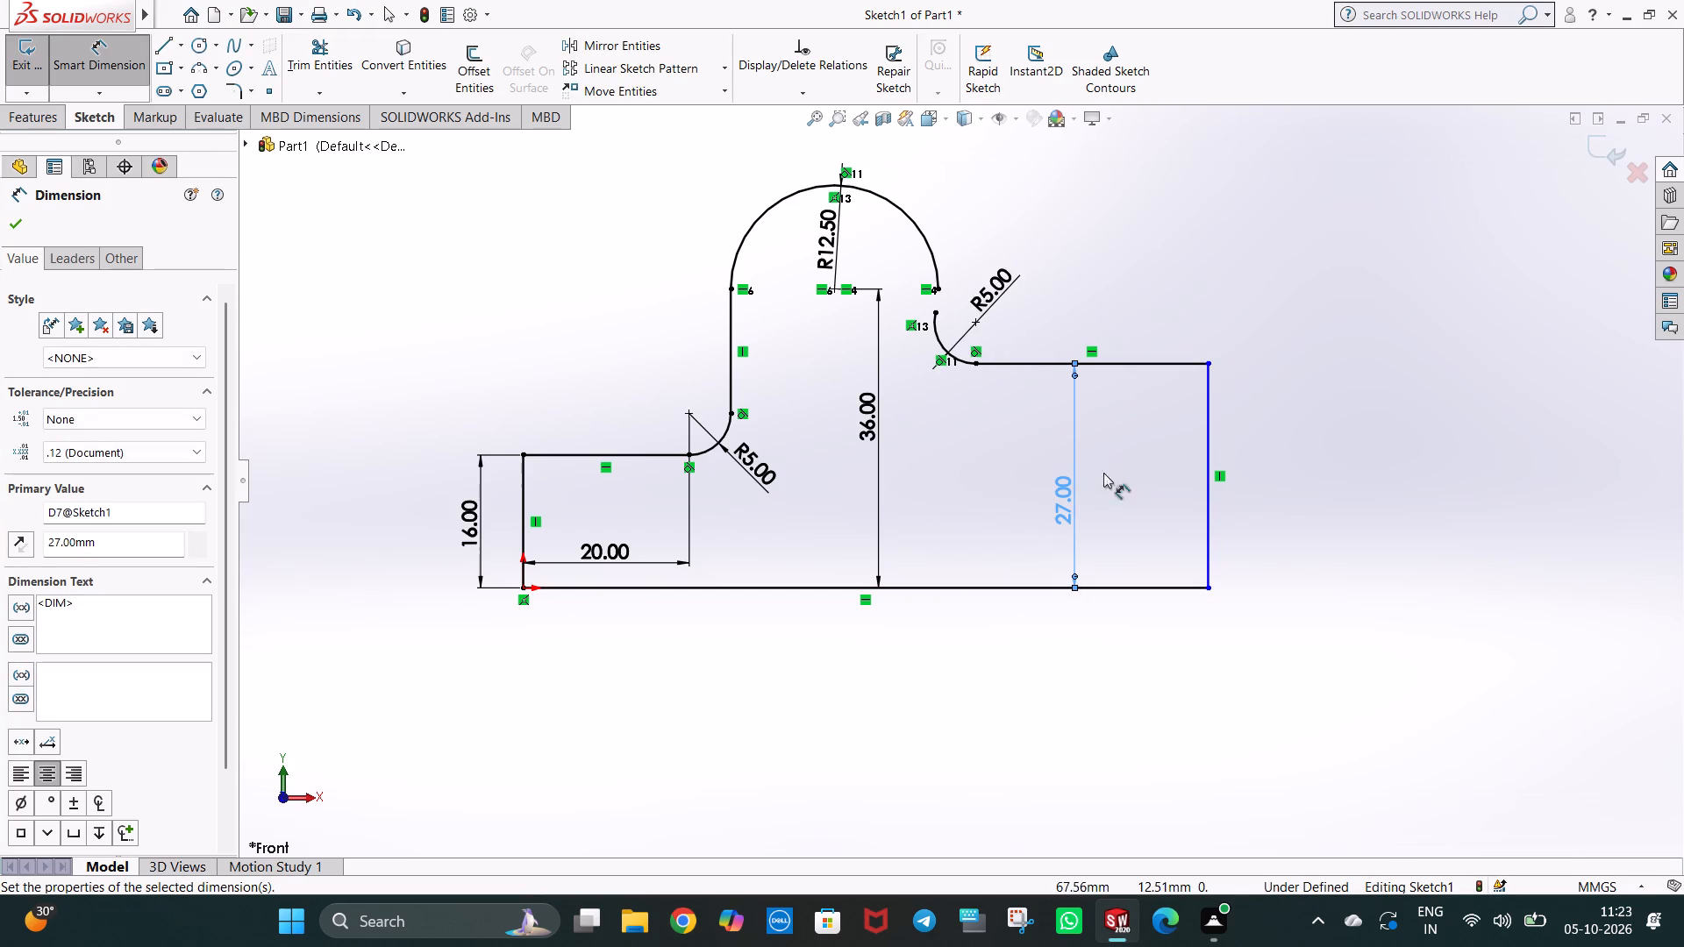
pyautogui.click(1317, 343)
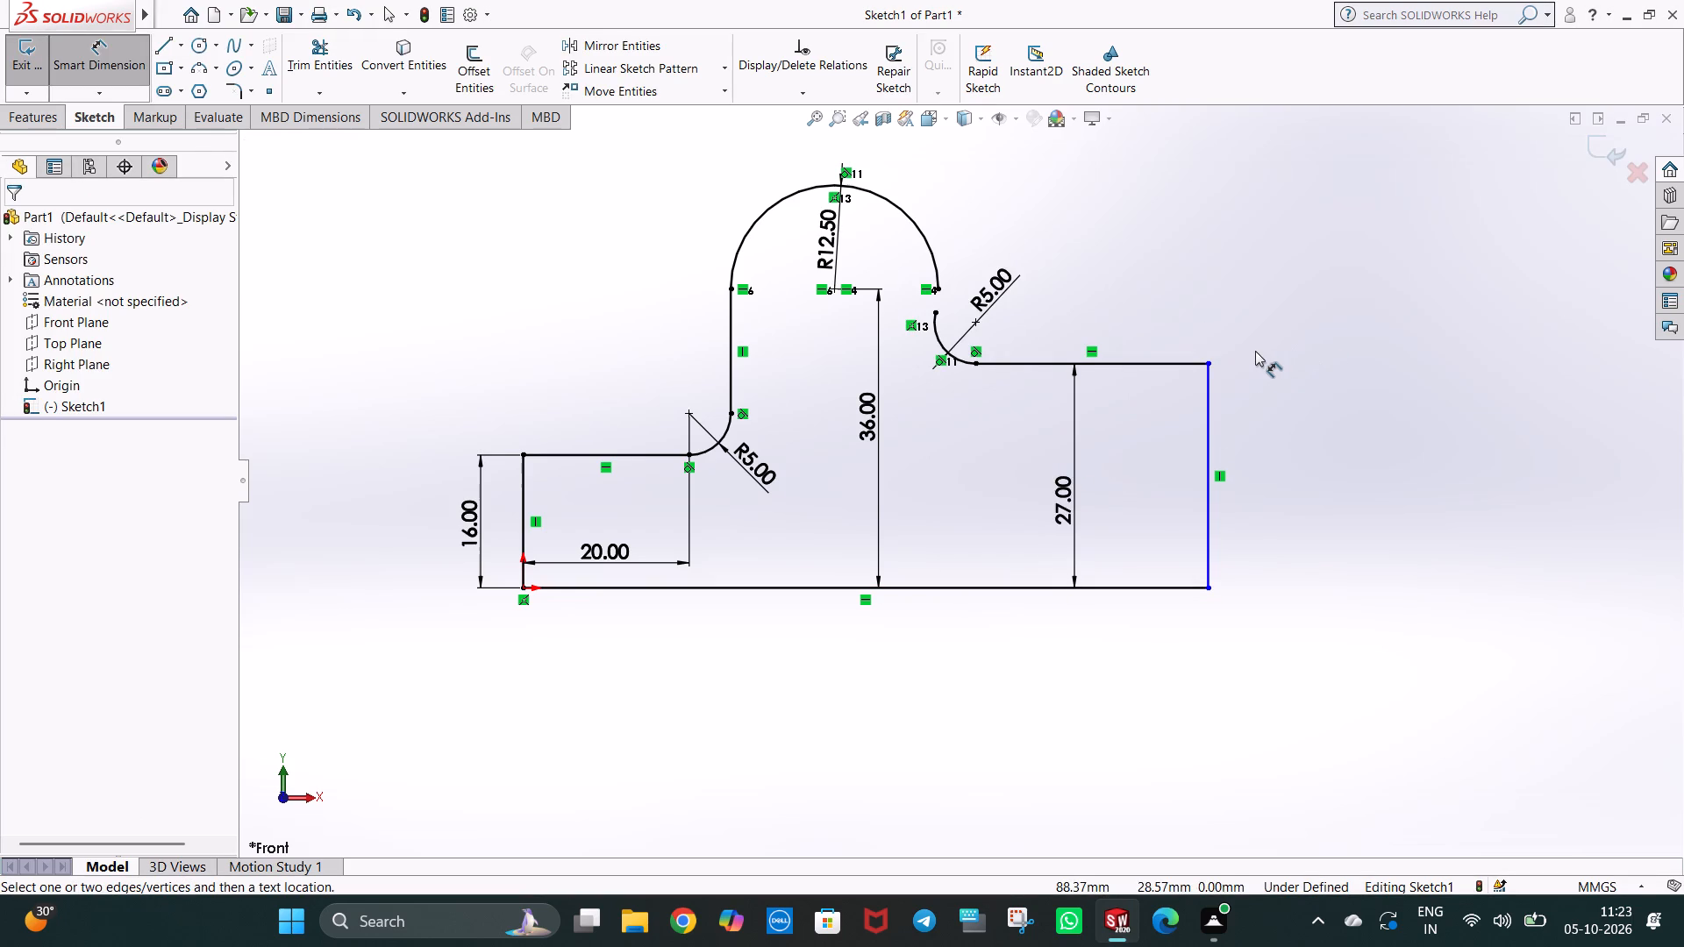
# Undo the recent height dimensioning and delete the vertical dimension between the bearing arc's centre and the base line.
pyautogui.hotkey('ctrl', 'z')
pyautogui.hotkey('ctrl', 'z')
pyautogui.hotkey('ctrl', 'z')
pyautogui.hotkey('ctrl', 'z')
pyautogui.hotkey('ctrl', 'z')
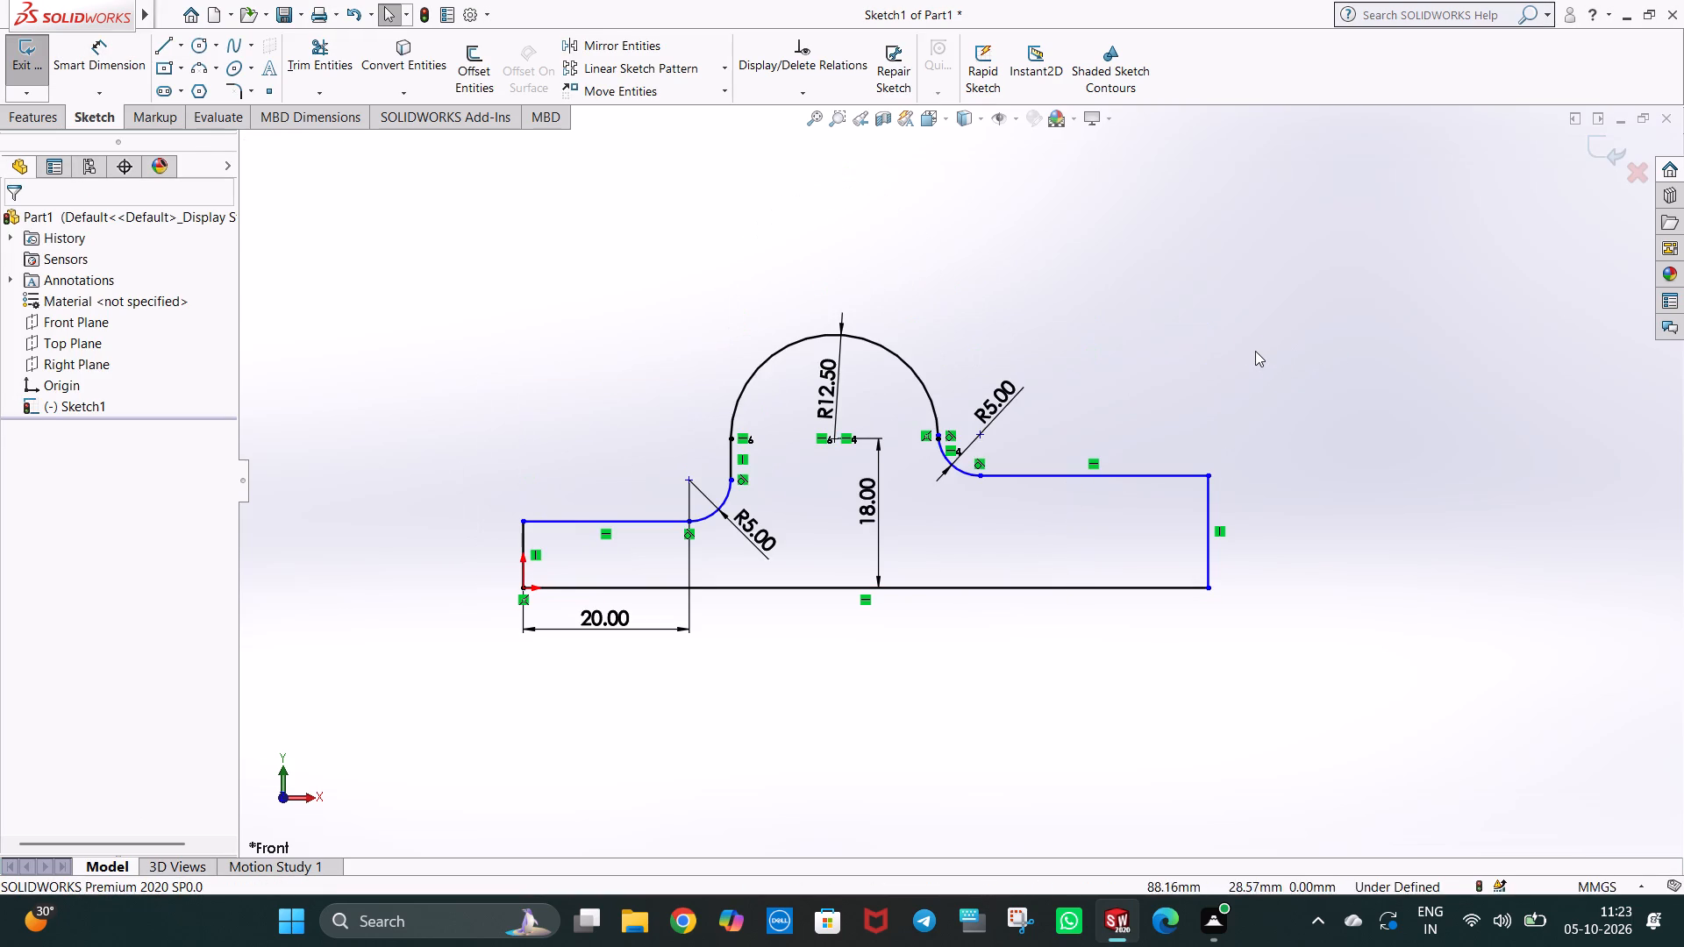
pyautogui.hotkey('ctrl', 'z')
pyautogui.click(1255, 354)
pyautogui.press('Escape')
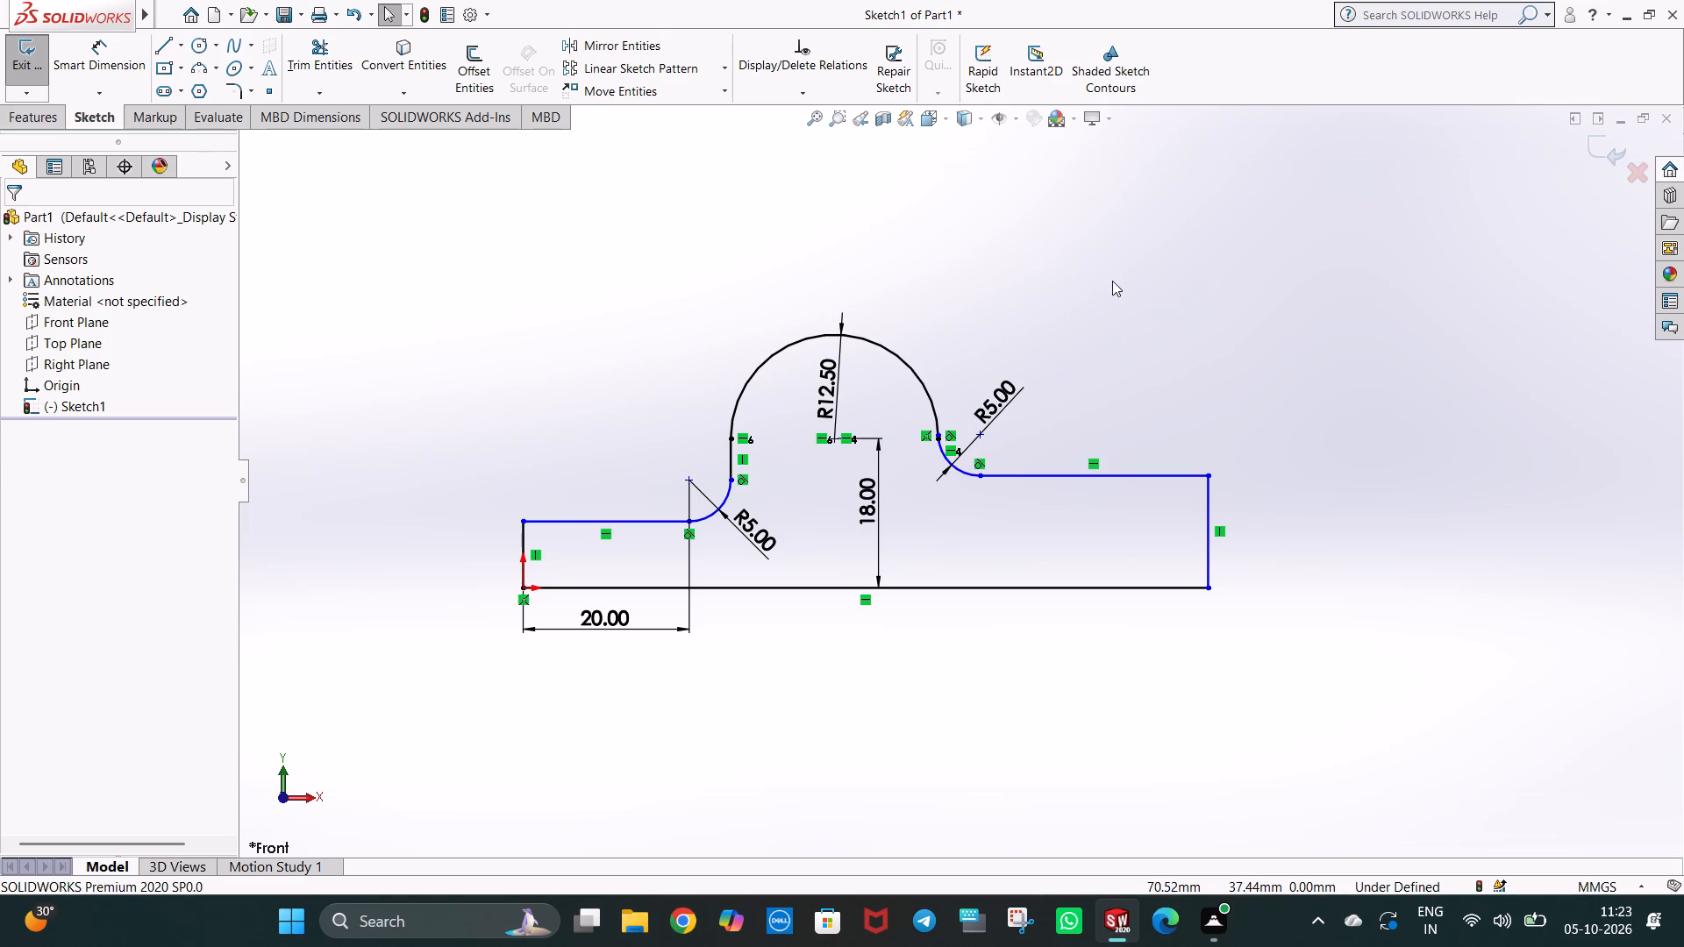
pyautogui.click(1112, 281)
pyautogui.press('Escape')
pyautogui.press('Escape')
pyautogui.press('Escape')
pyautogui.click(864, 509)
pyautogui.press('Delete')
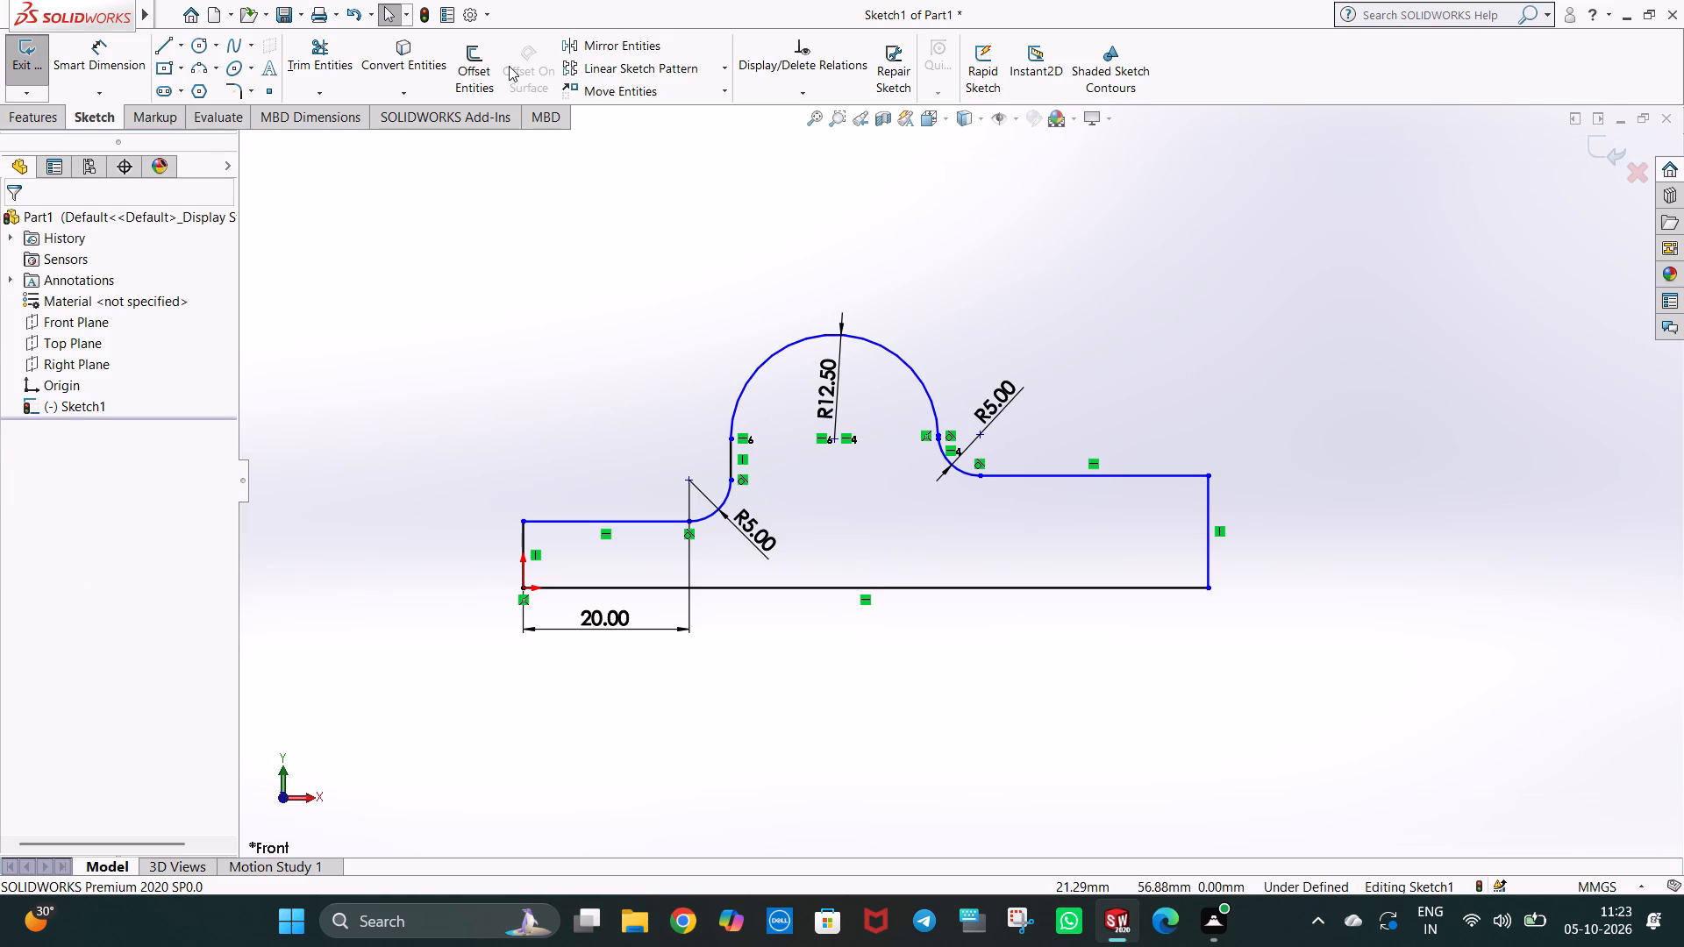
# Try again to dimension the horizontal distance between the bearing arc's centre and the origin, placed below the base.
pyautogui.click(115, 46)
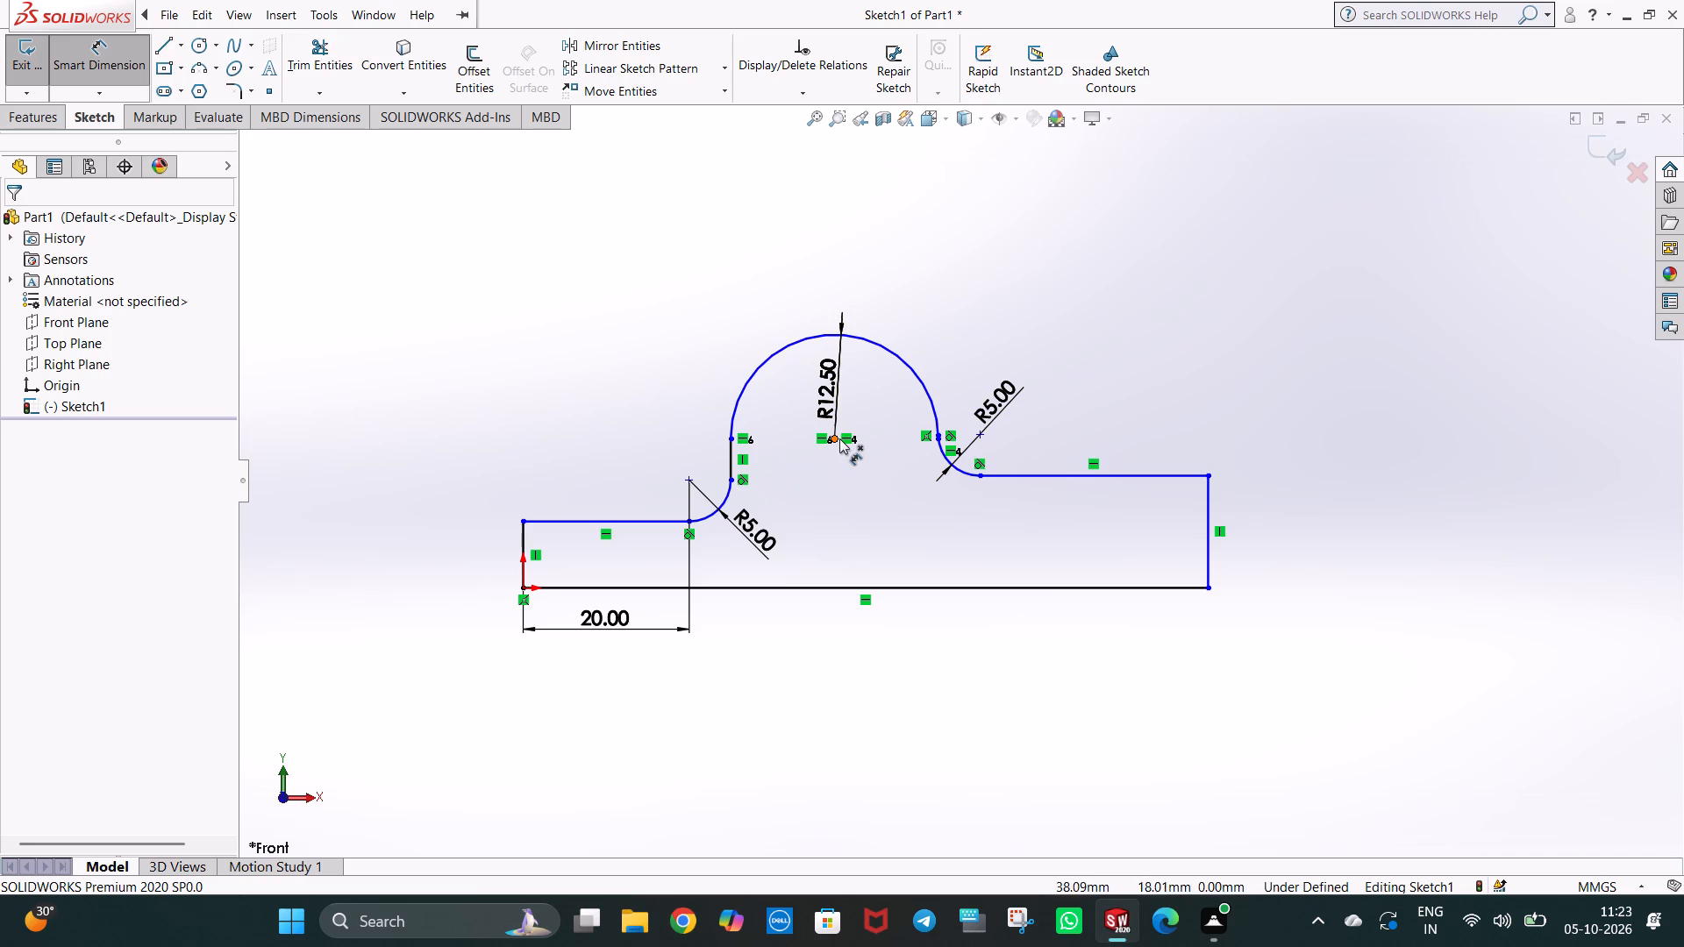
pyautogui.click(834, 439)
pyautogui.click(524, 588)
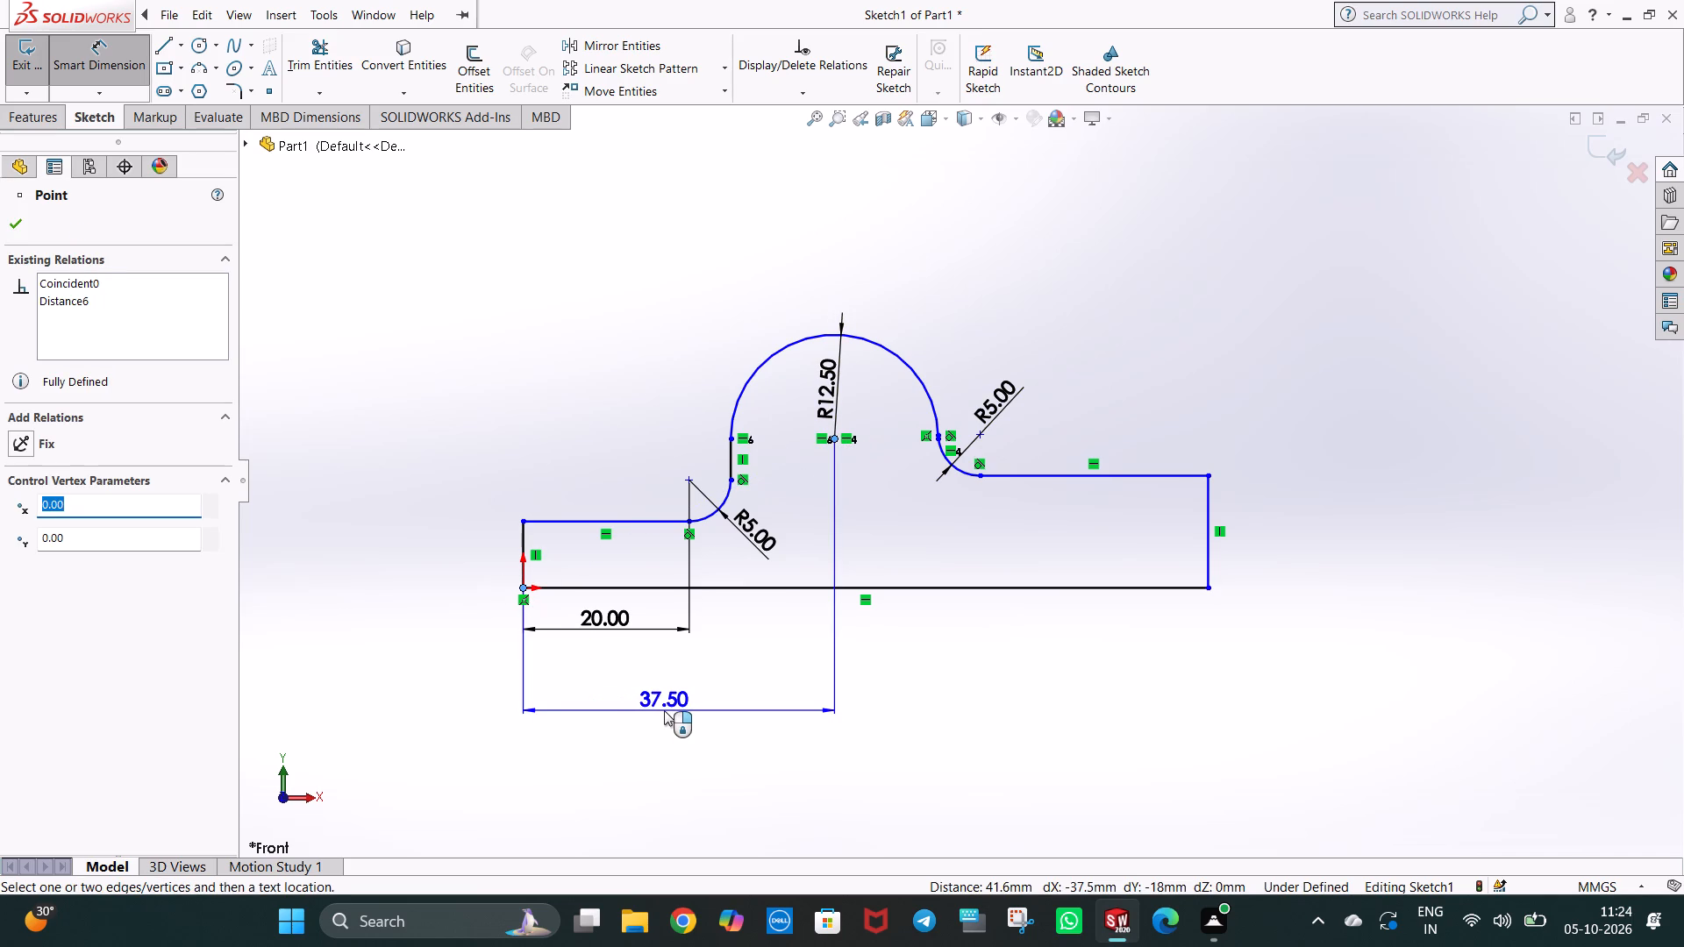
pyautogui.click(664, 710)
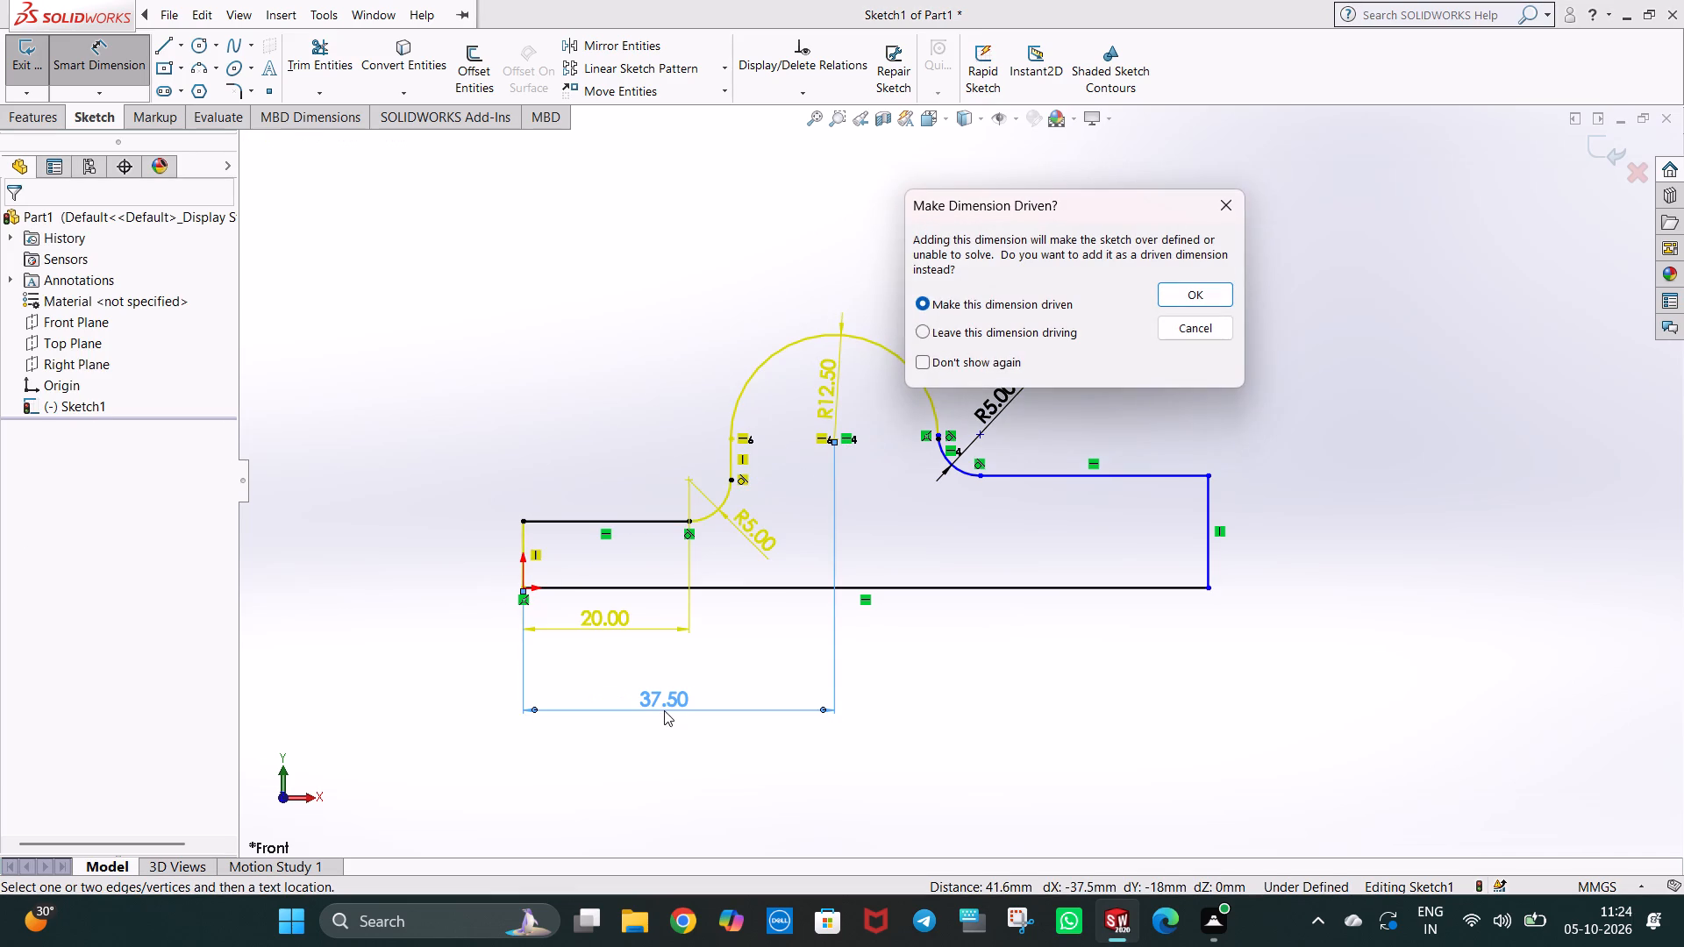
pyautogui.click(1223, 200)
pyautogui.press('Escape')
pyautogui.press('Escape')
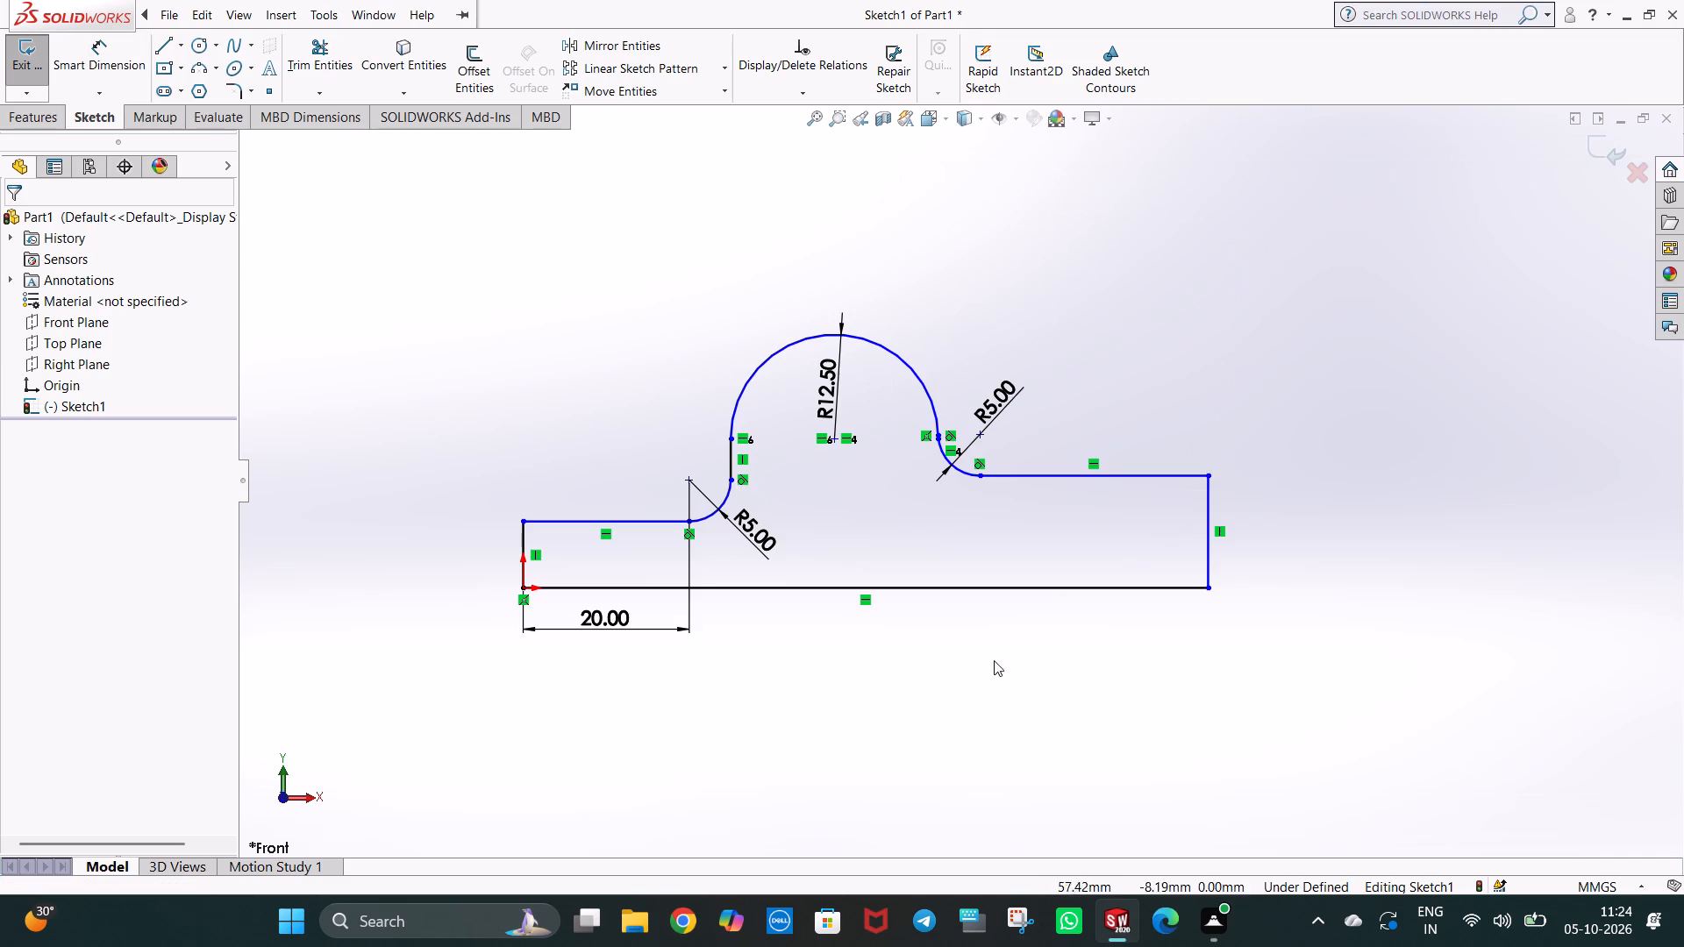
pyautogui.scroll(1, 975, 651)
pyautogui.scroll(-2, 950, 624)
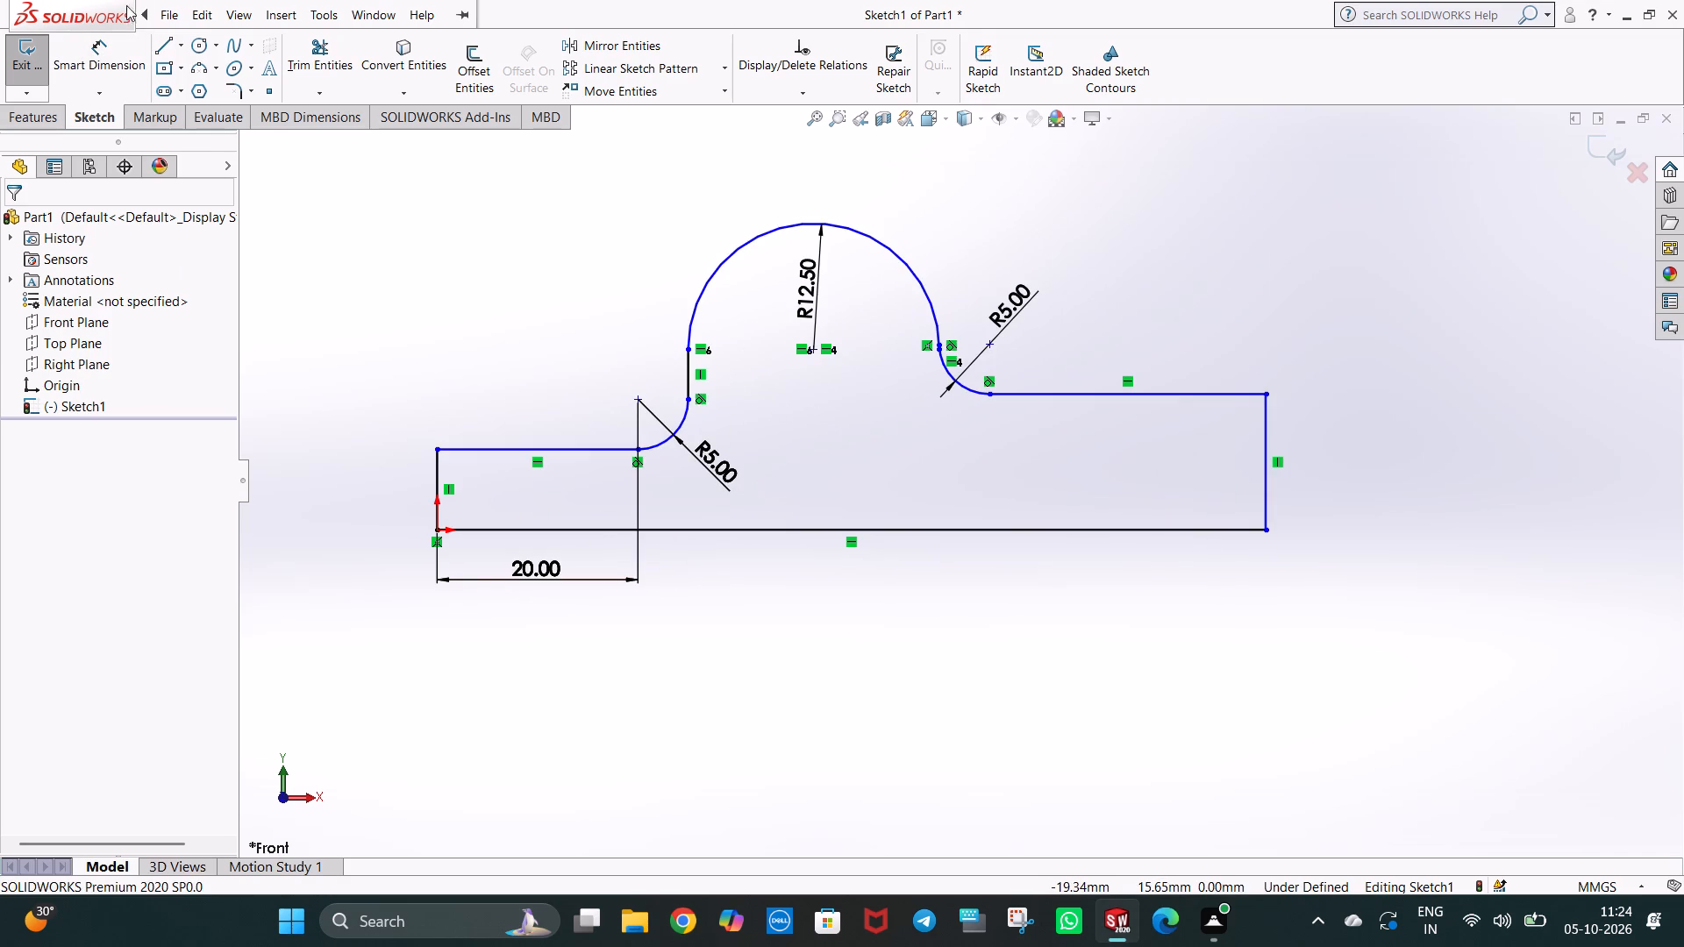
# Dimension the horizontal distance from the bearing arc's centre to the base's far end below the profile and set it to 90 mm.
pyautogui.click(113, 50)
pyautogui.click(810, 352)
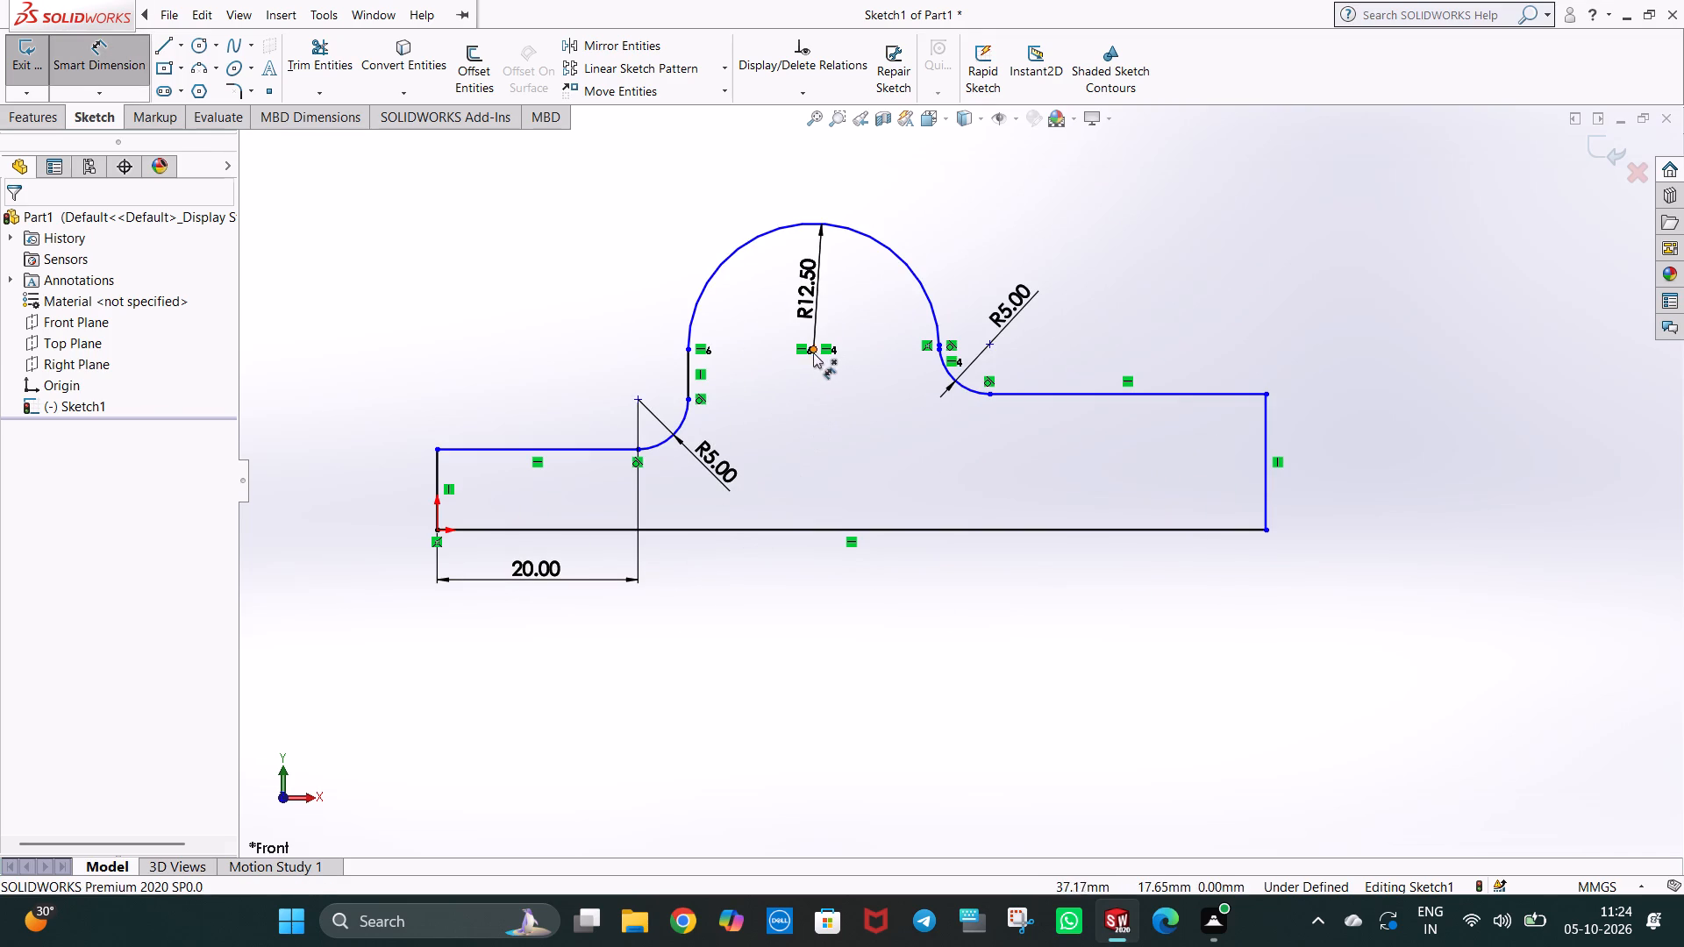
pyautogui.click(1266, 530)
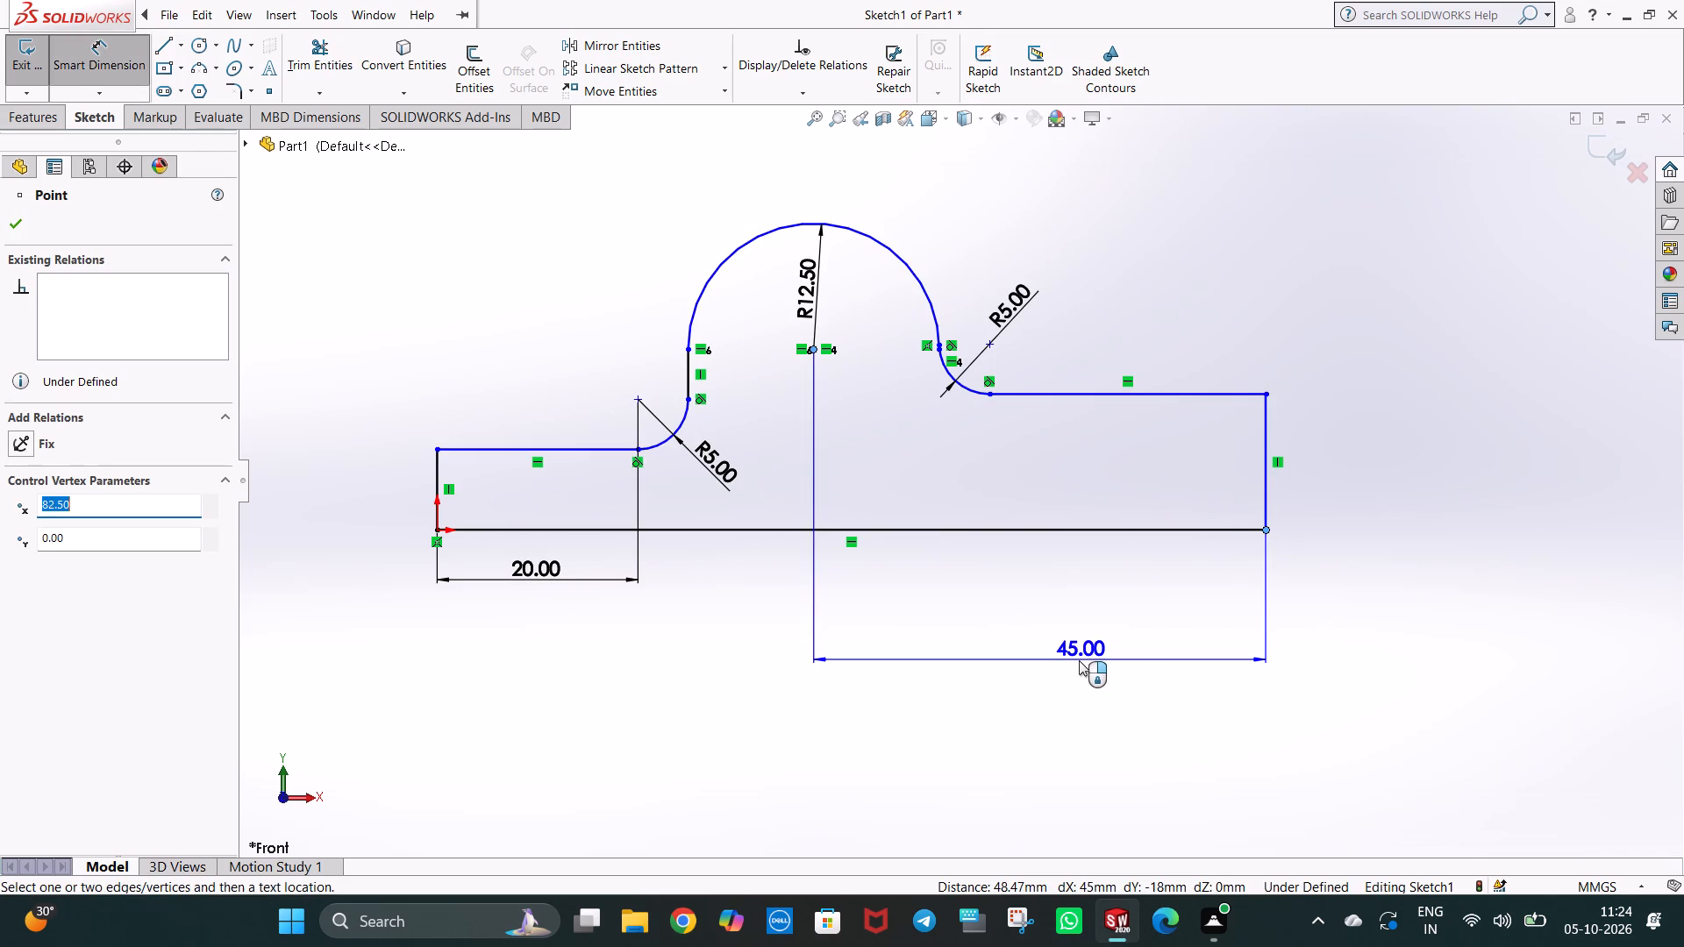
pyautogui.click(1079, 660)
pyautogui.write('90')
pyautogui.press('Return')
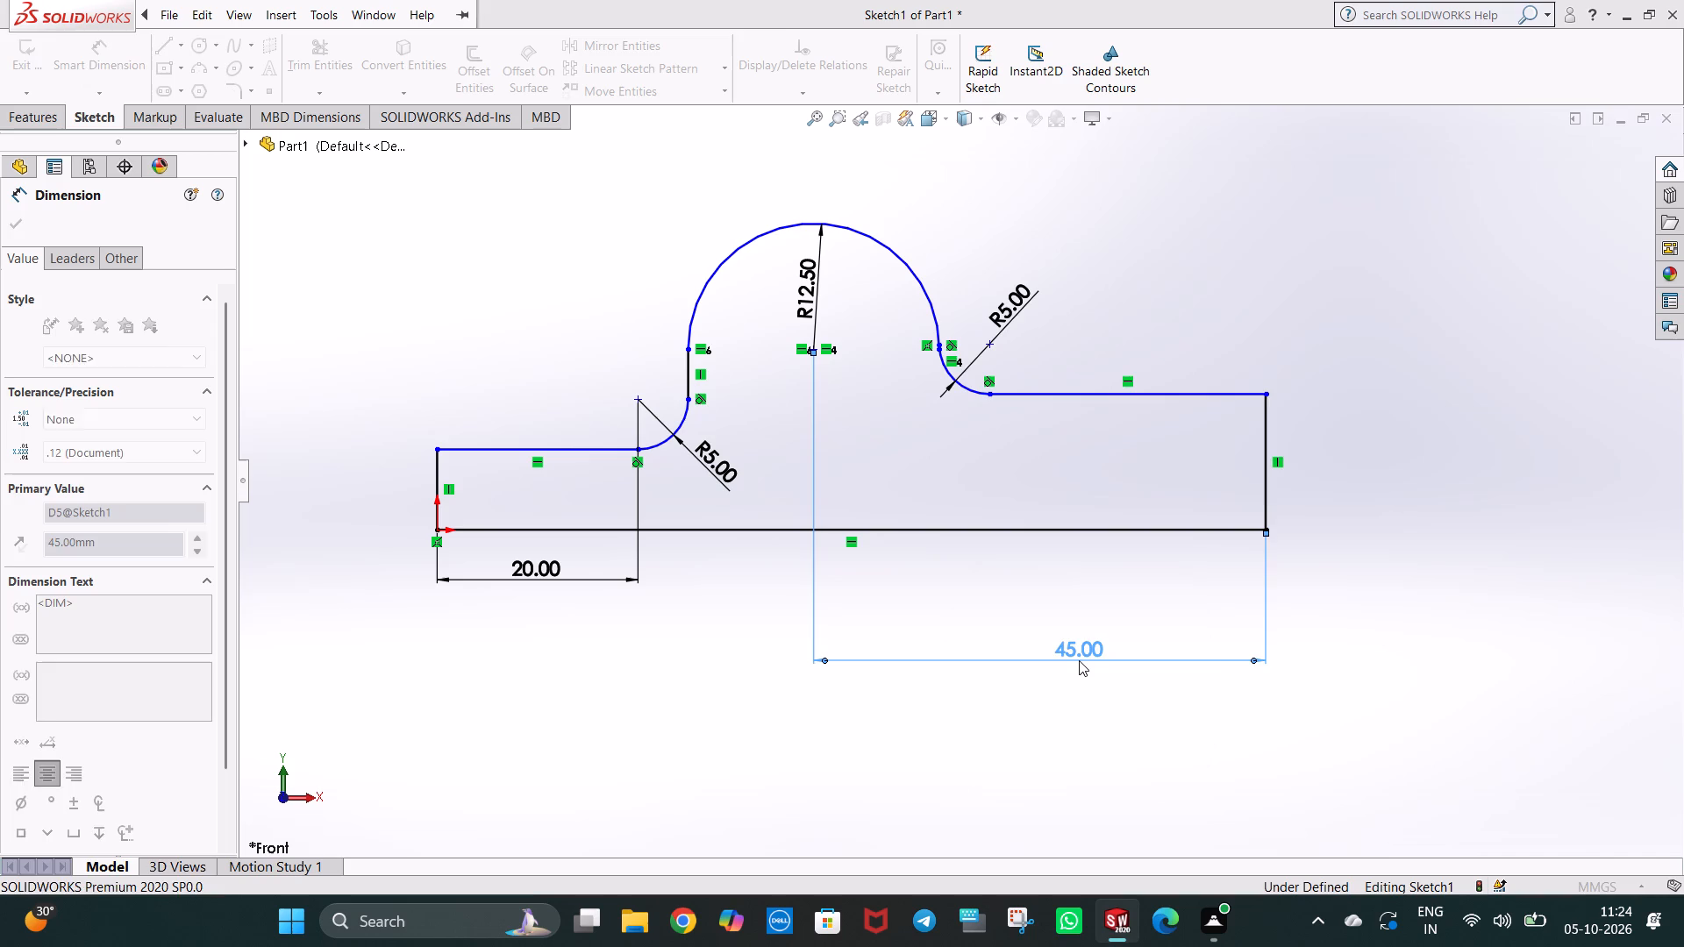
pyautogui.scroll(2, 1060, 644)
pyautogui.press('Escape')
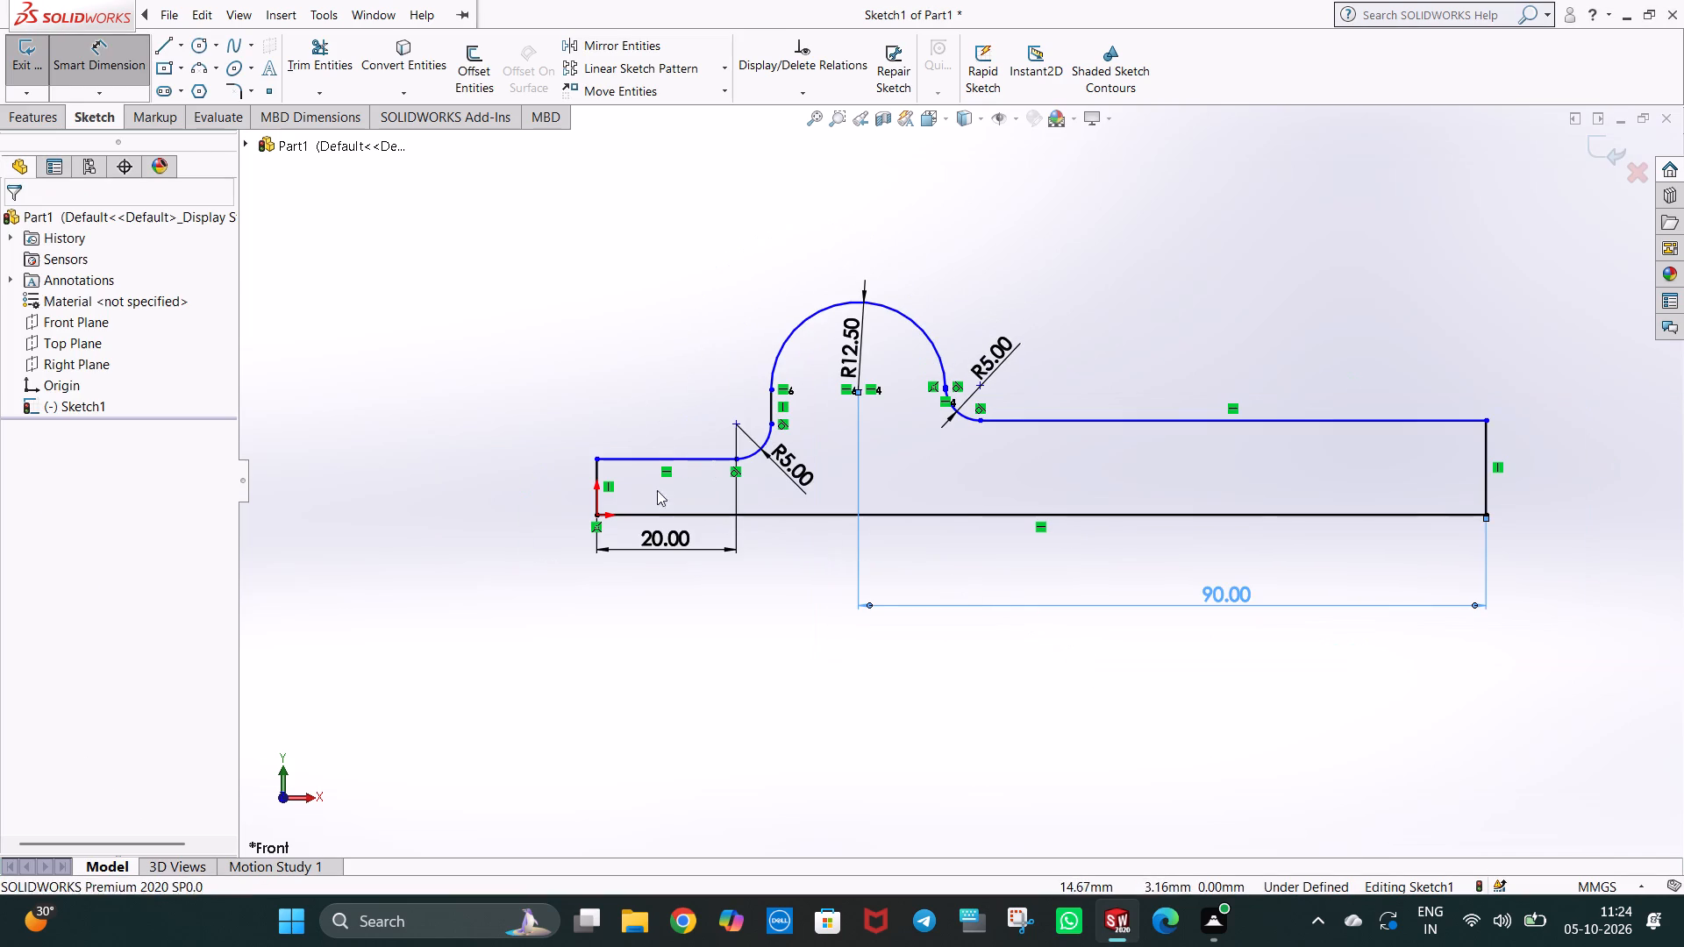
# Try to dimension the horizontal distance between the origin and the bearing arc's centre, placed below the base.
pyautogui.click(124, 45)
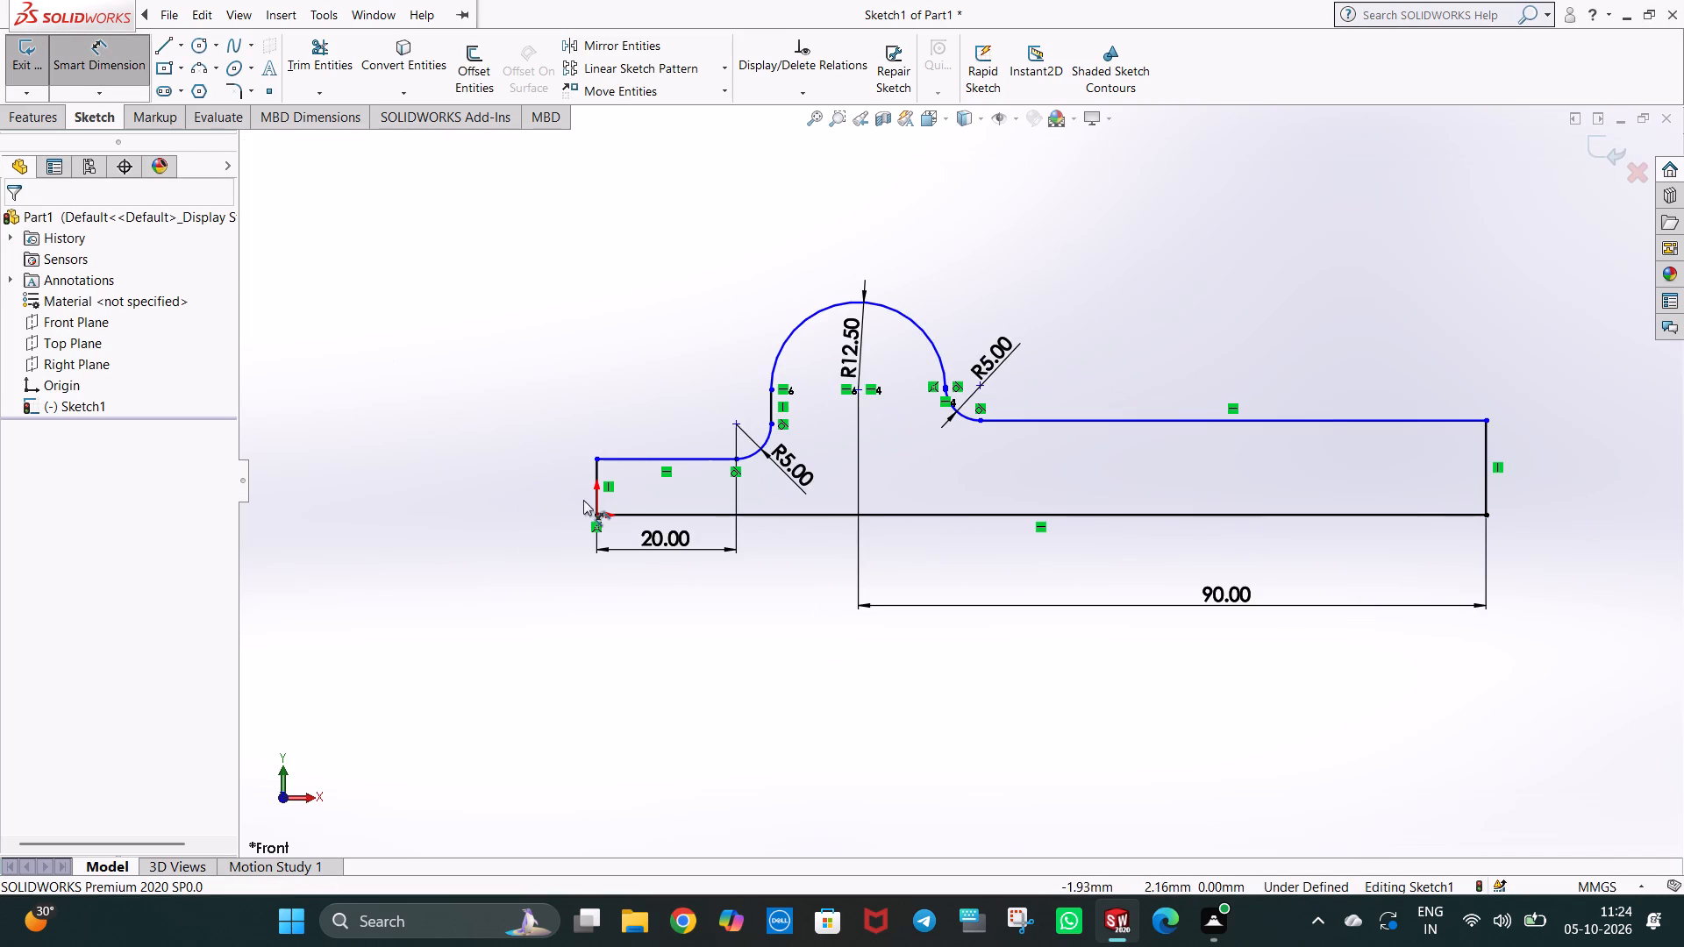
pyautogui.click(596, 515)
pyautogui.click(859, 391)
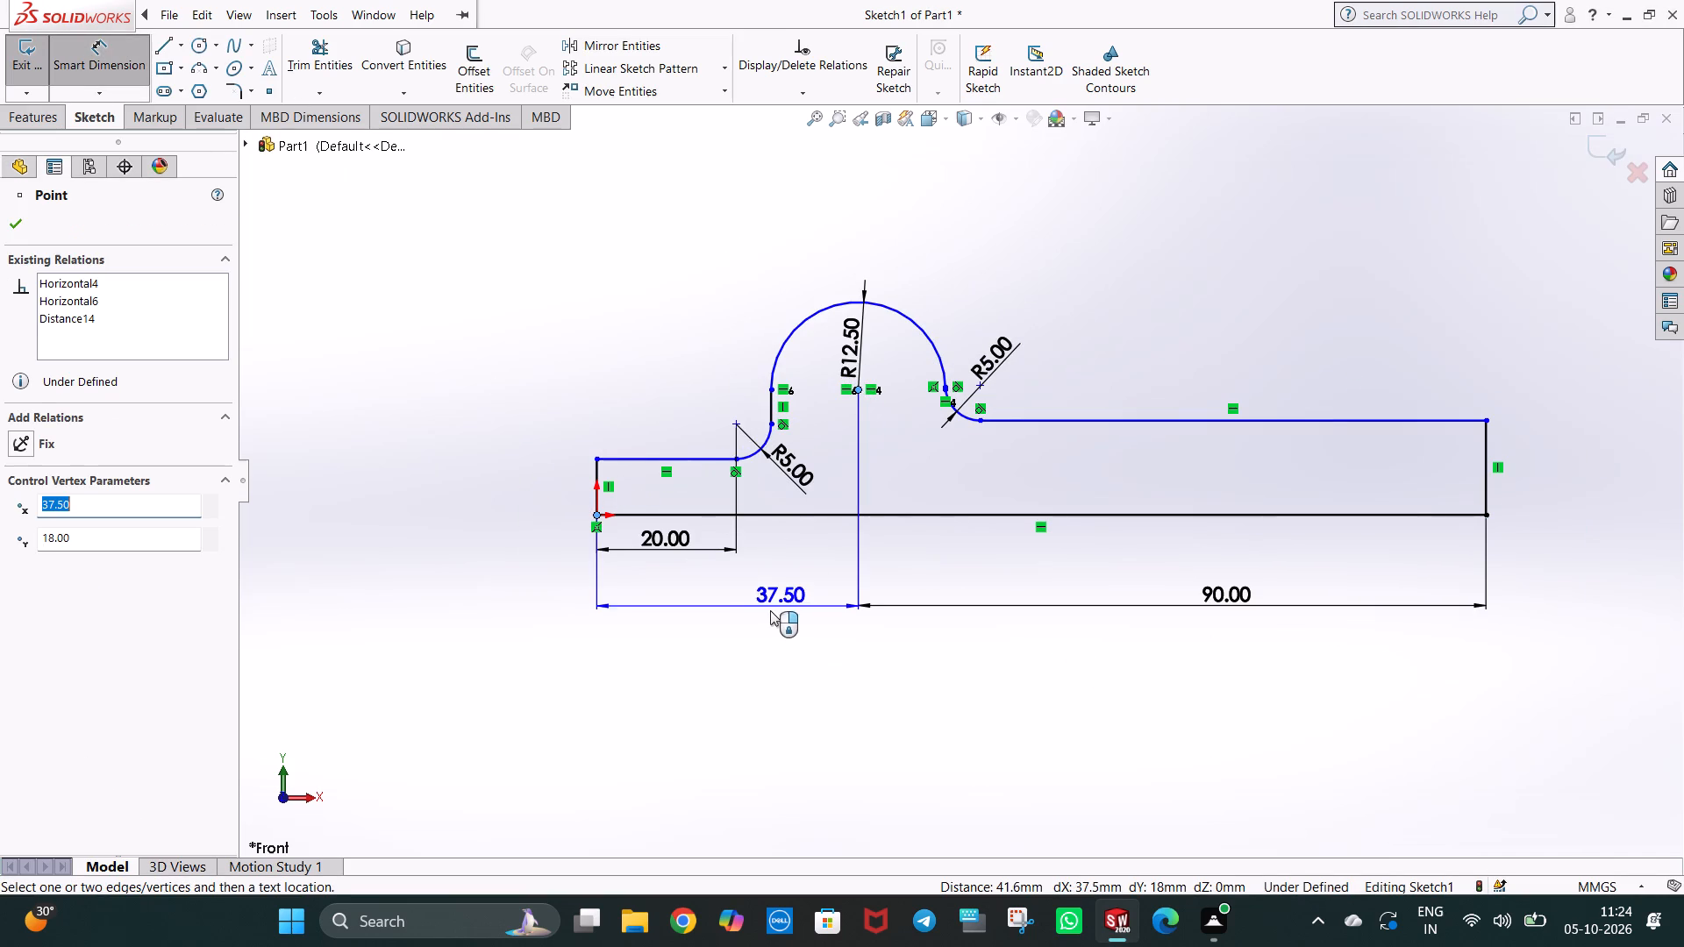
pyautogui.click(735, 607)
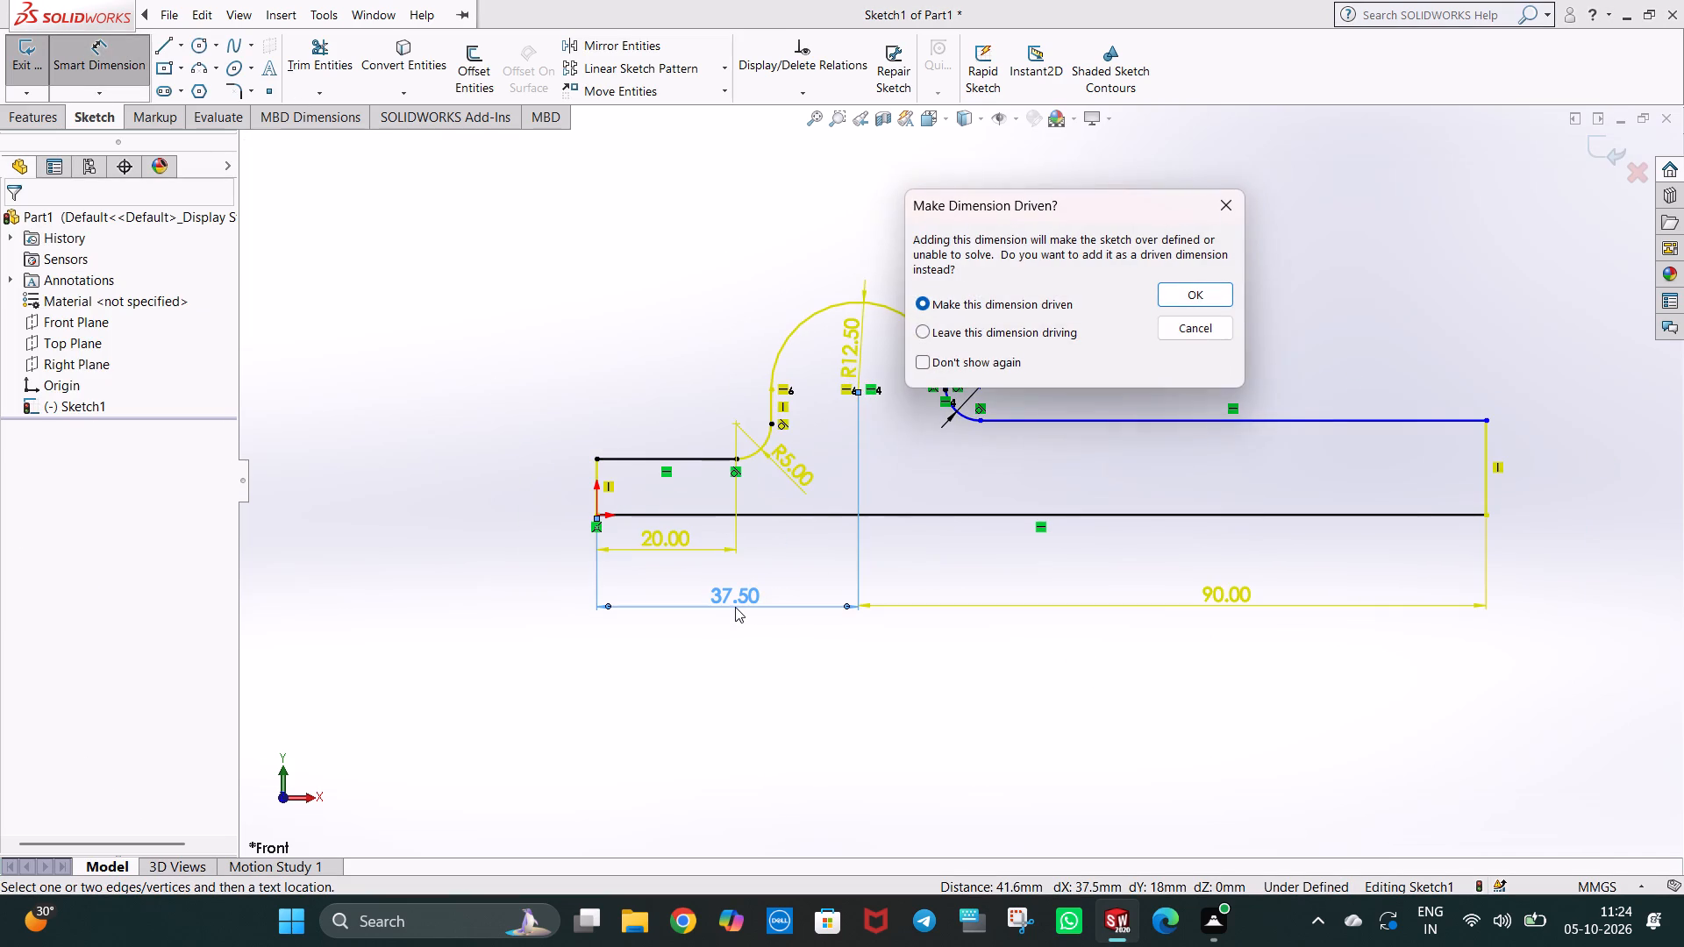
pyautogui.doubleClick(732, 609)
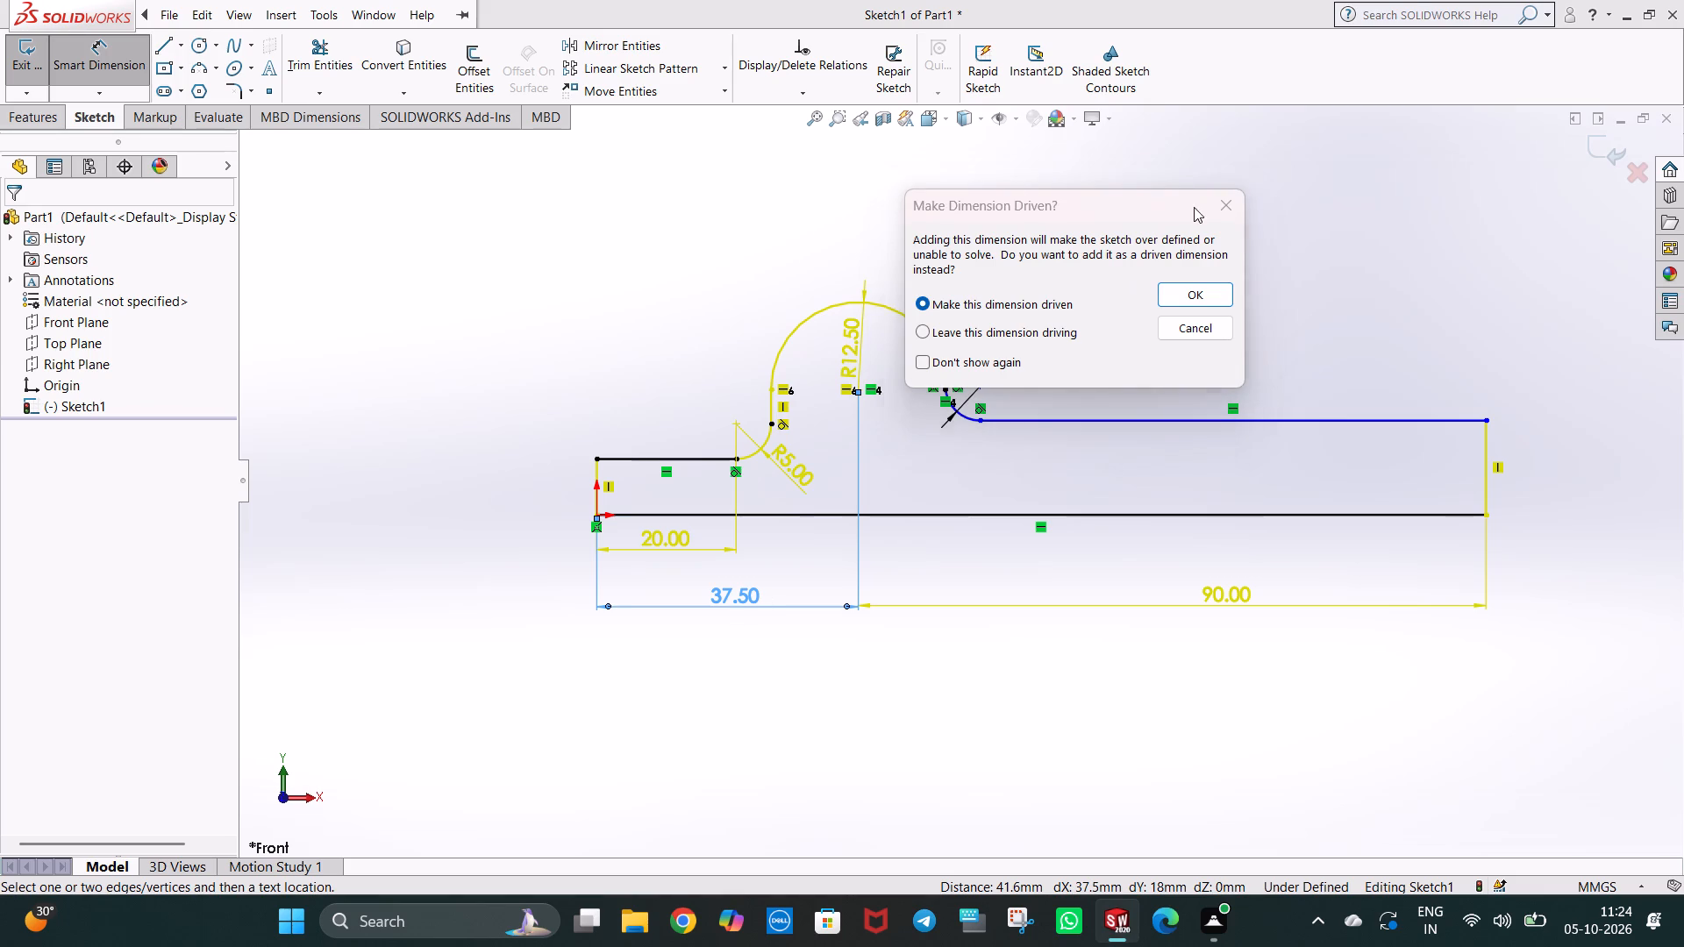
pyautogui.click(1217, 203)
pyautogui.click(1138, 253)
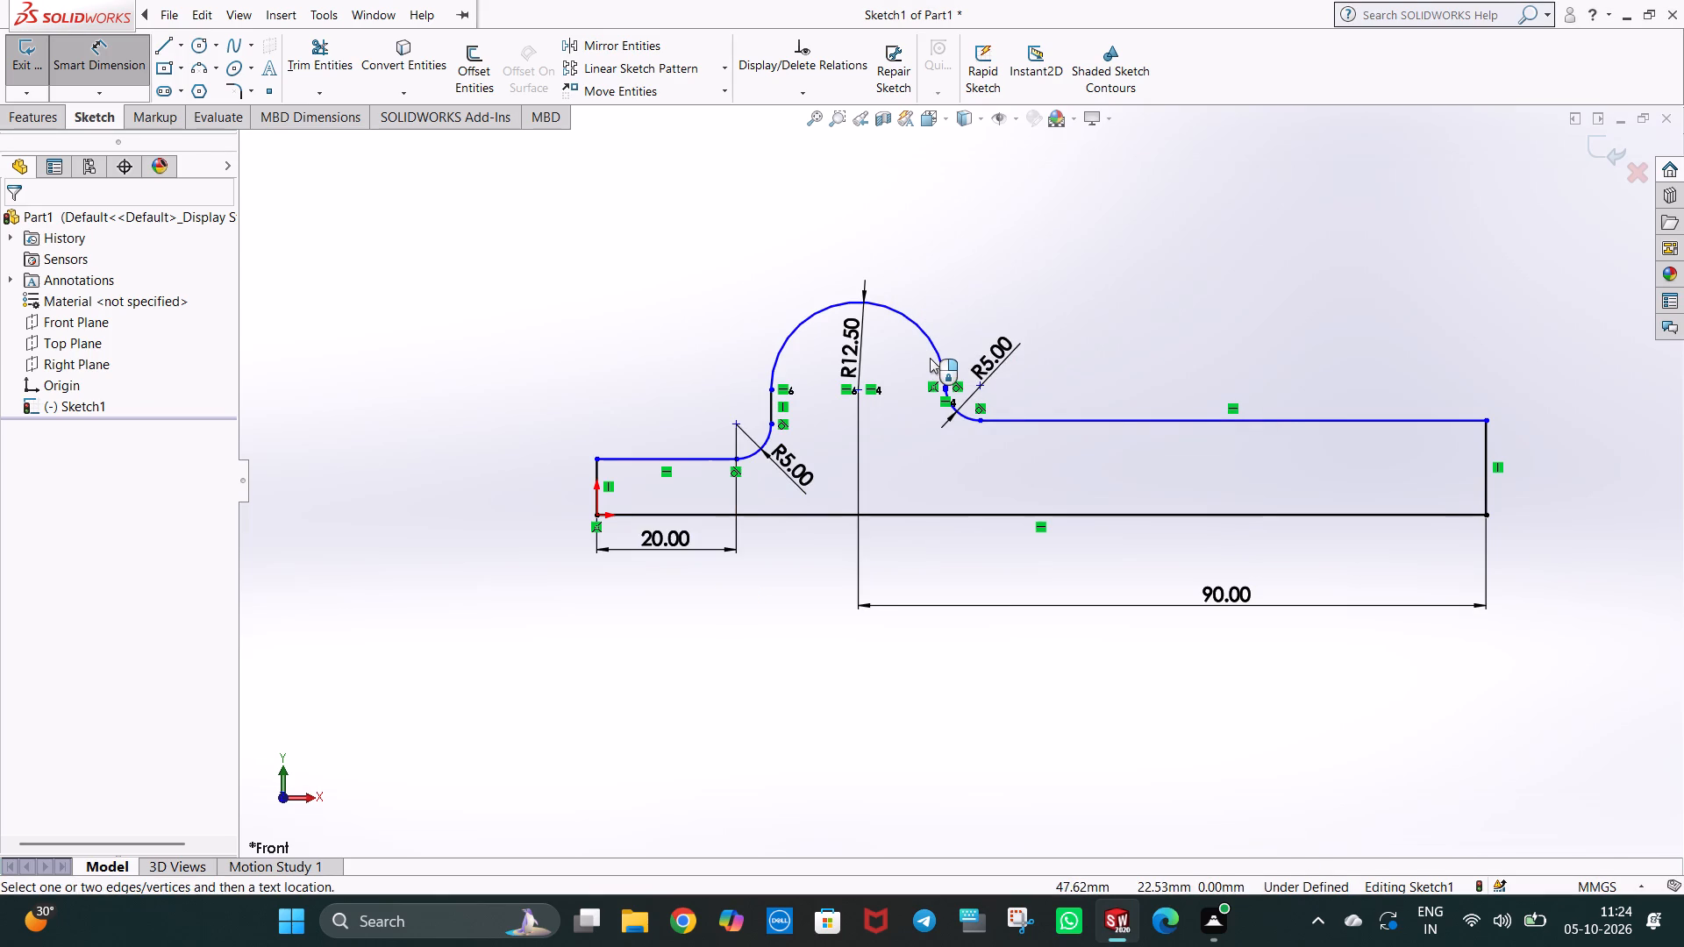
# Set the bearing arc's radius to 25 mm.
pyautogui.click(974, 271)
pyautogui.doubleClick(845, 339)
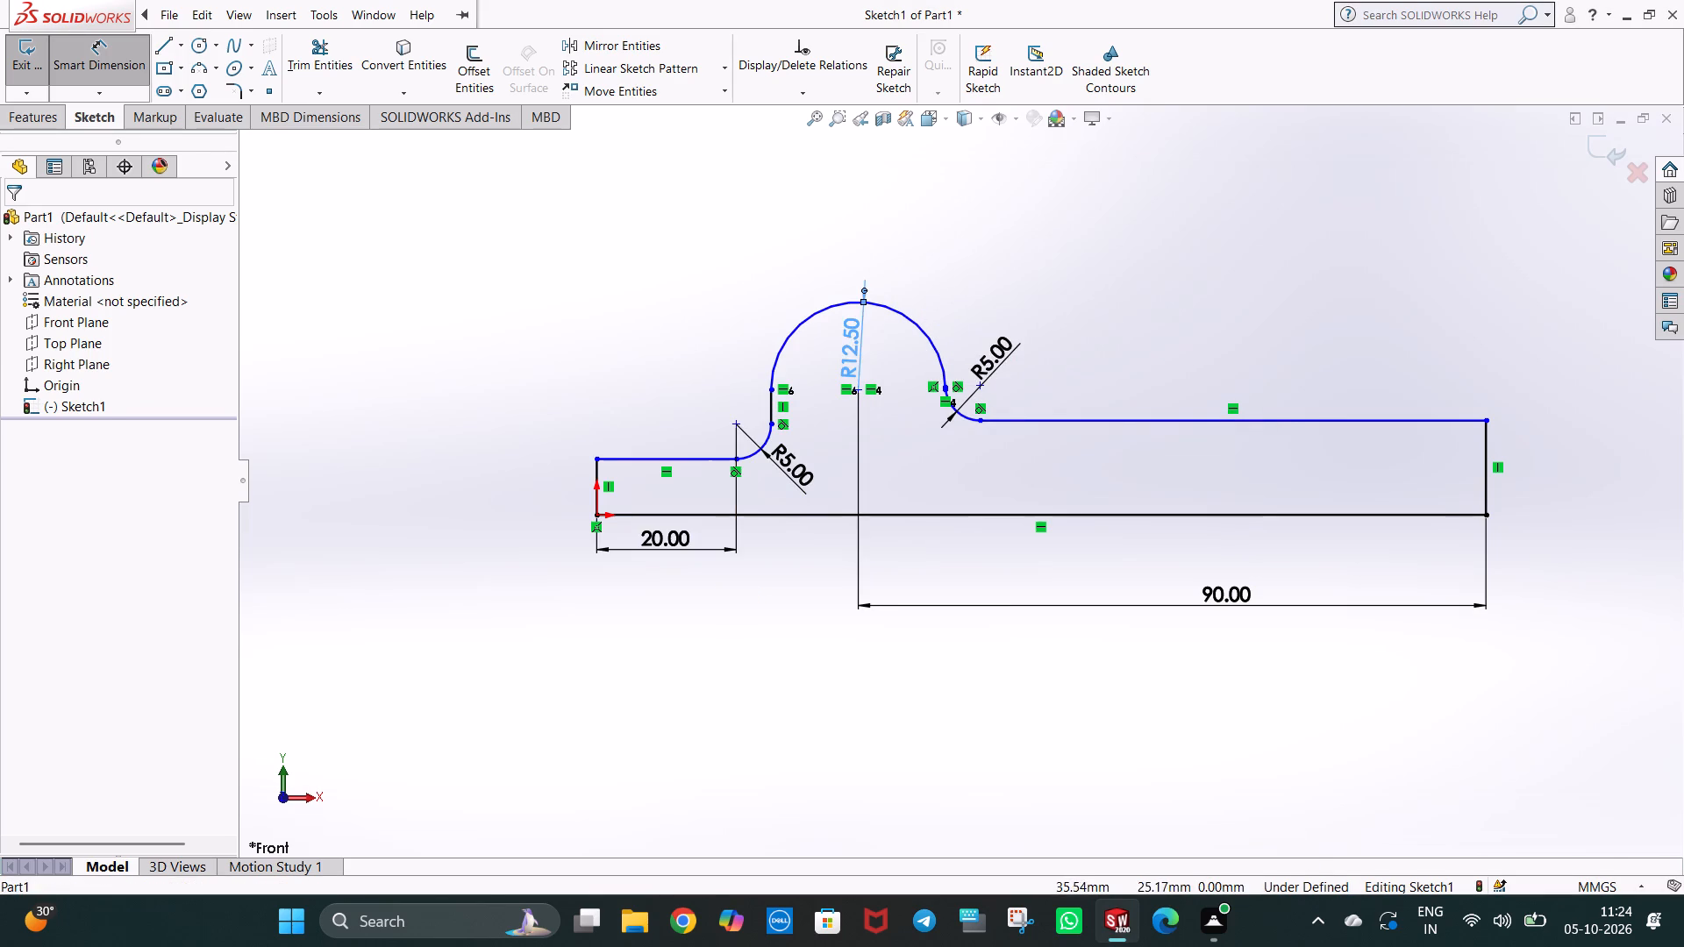
pyautogui.write('25')
pyautogui.press('Return')
pyautogui.click(1285, 292)
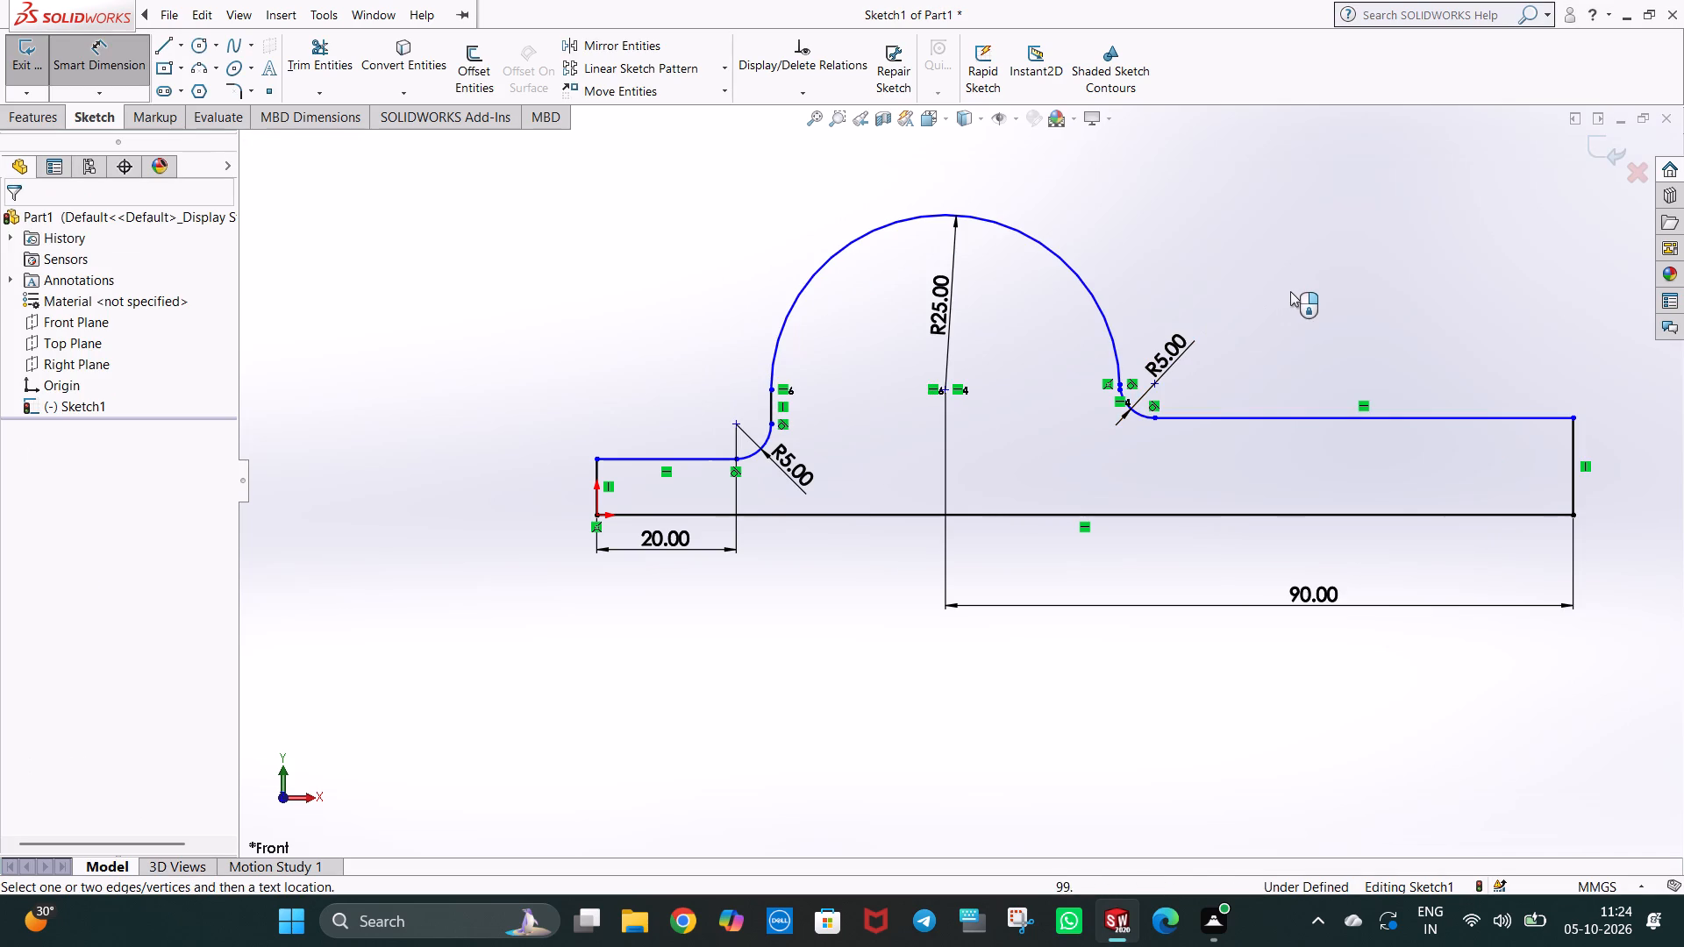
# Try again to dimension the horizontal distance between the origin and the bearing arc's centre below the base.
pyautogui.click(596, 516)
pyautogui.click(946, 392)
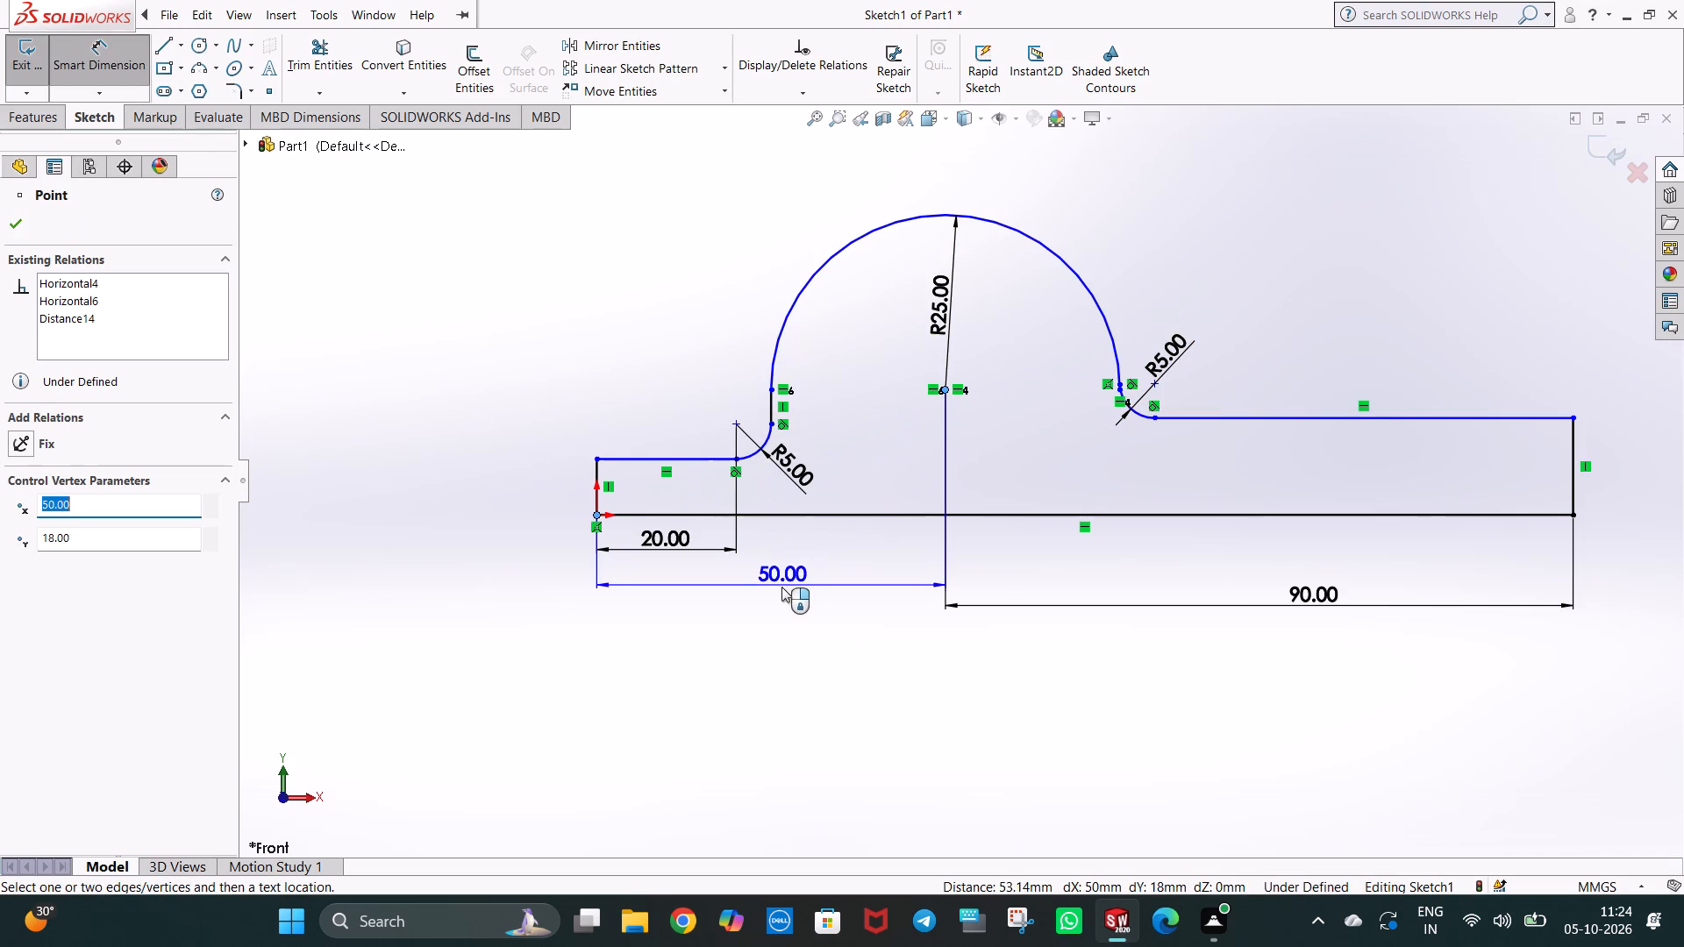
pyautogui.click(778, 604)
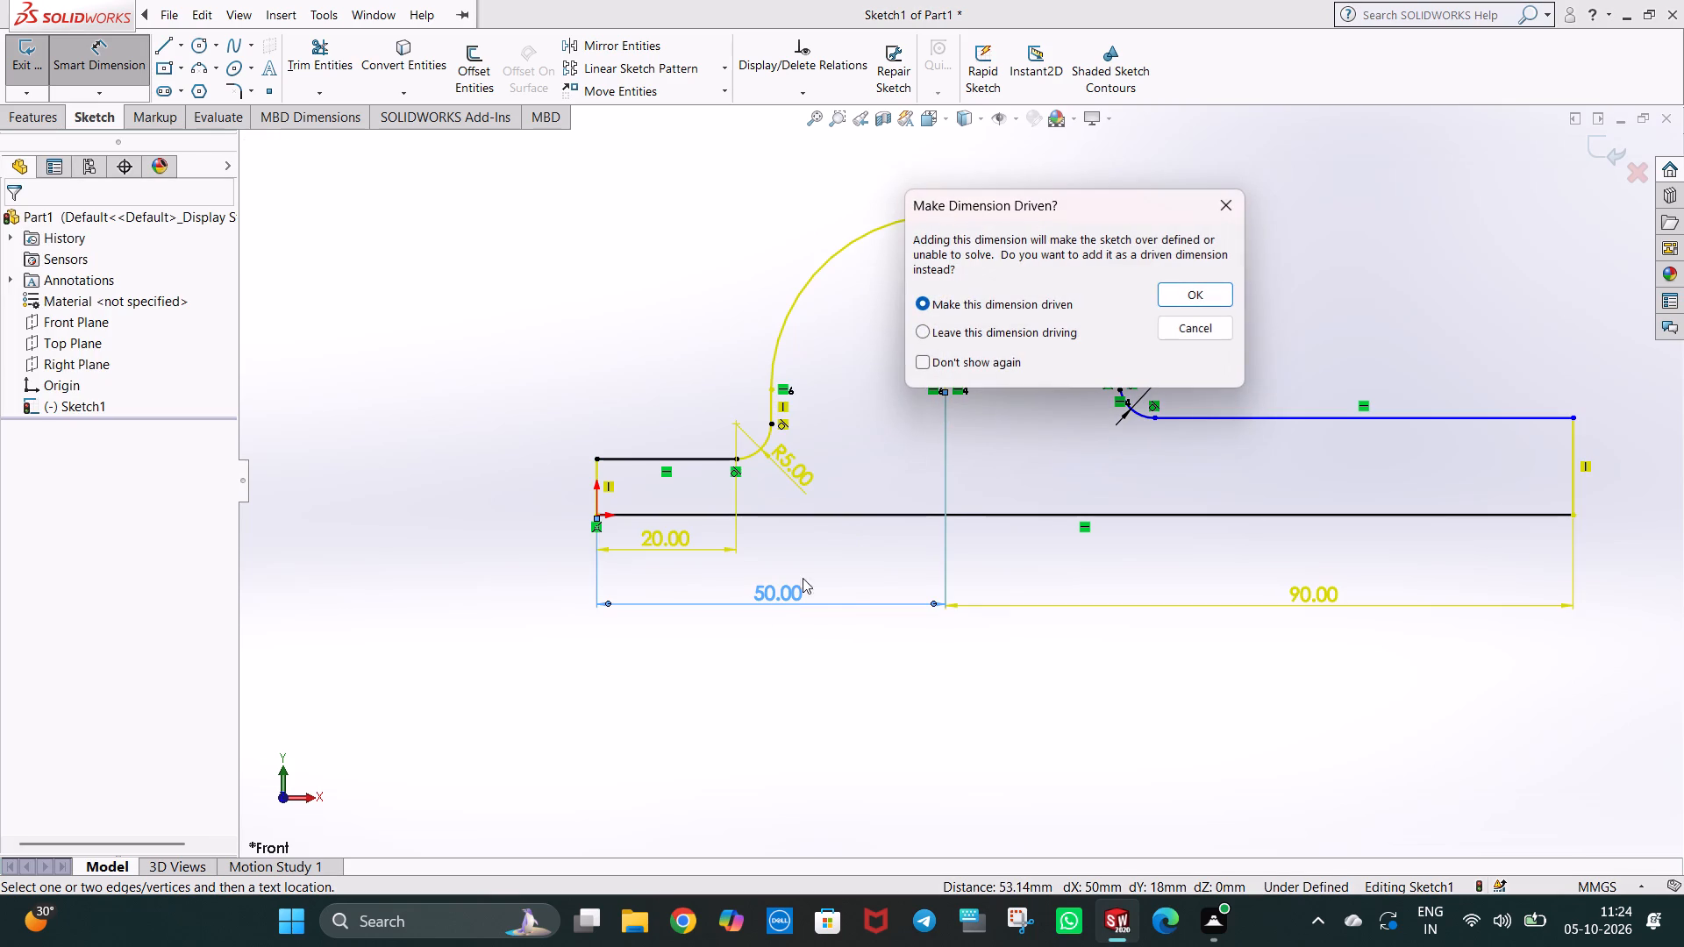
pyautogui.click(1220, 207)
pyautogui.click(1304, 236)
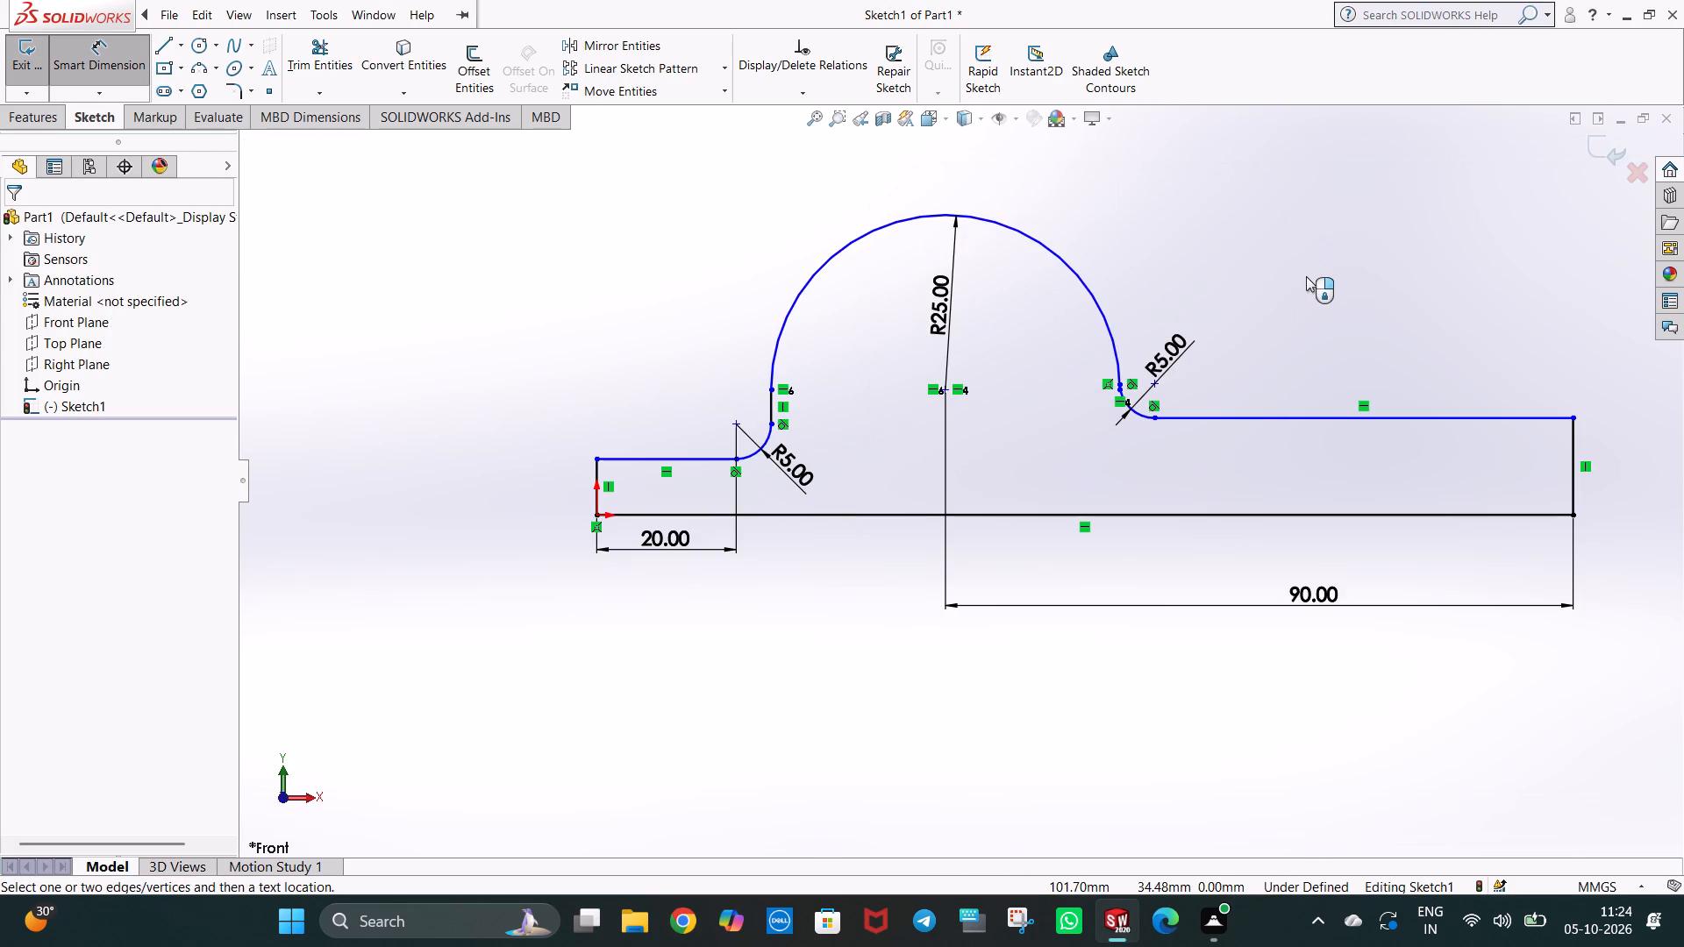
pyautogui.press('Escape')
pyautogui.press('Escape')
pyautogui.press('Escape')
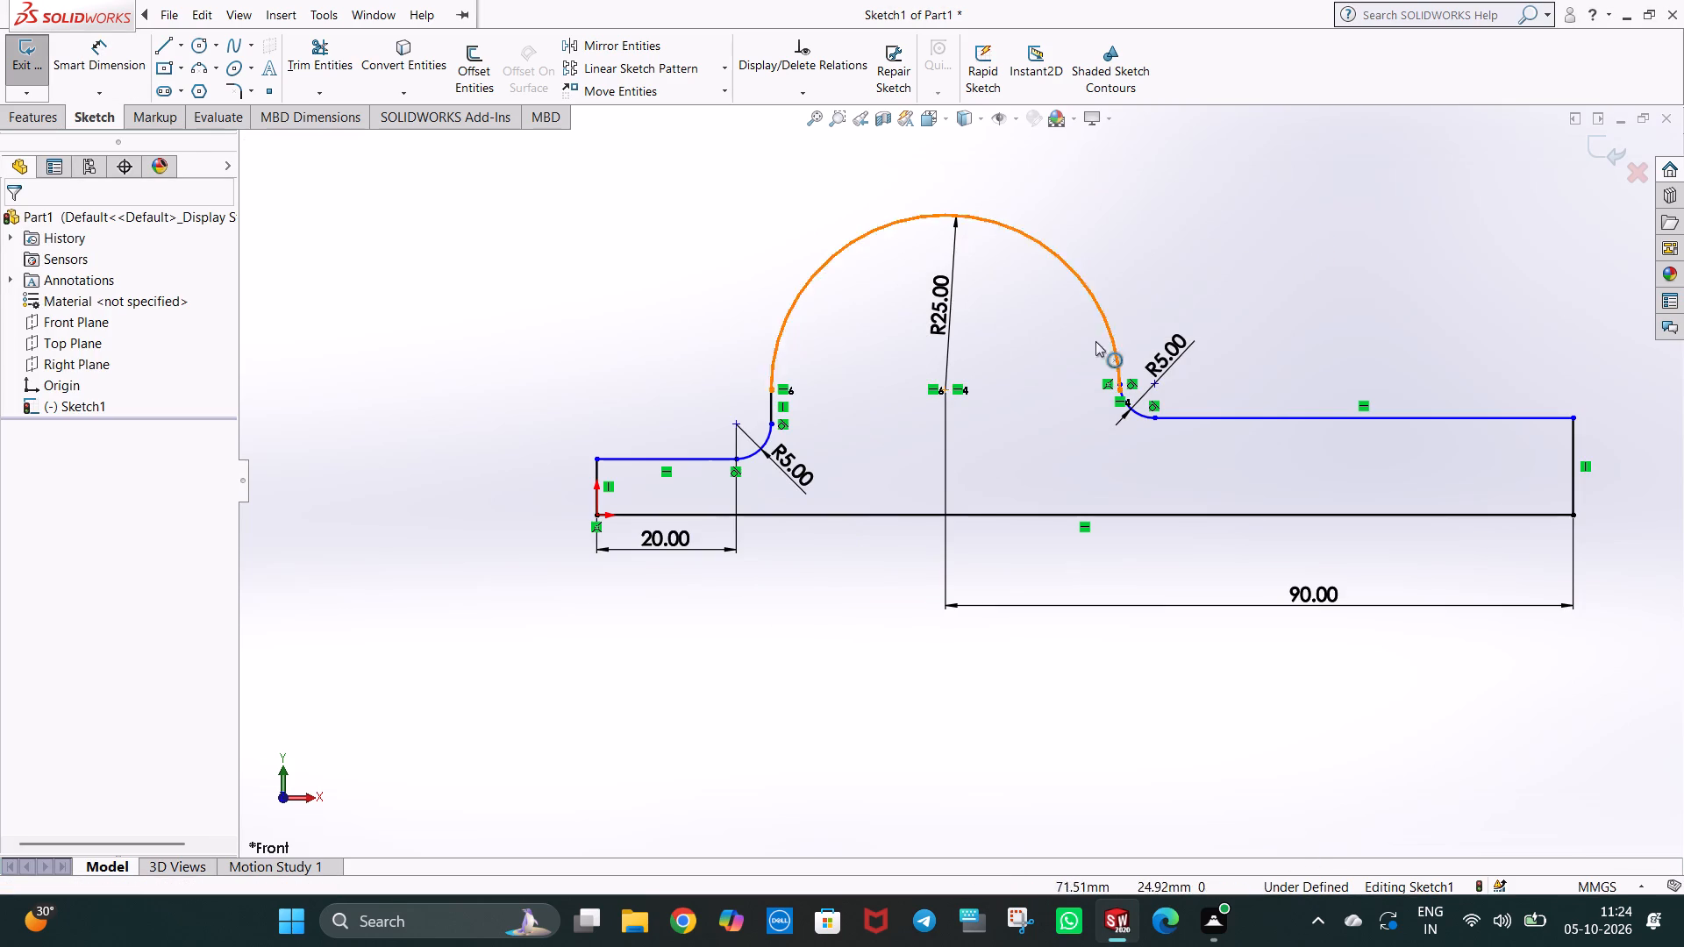
# Power-trim the short stray line where the bearing arc meets the transition arc on the higher step's side.
pyautogui.scroll(-1, 775, 472)
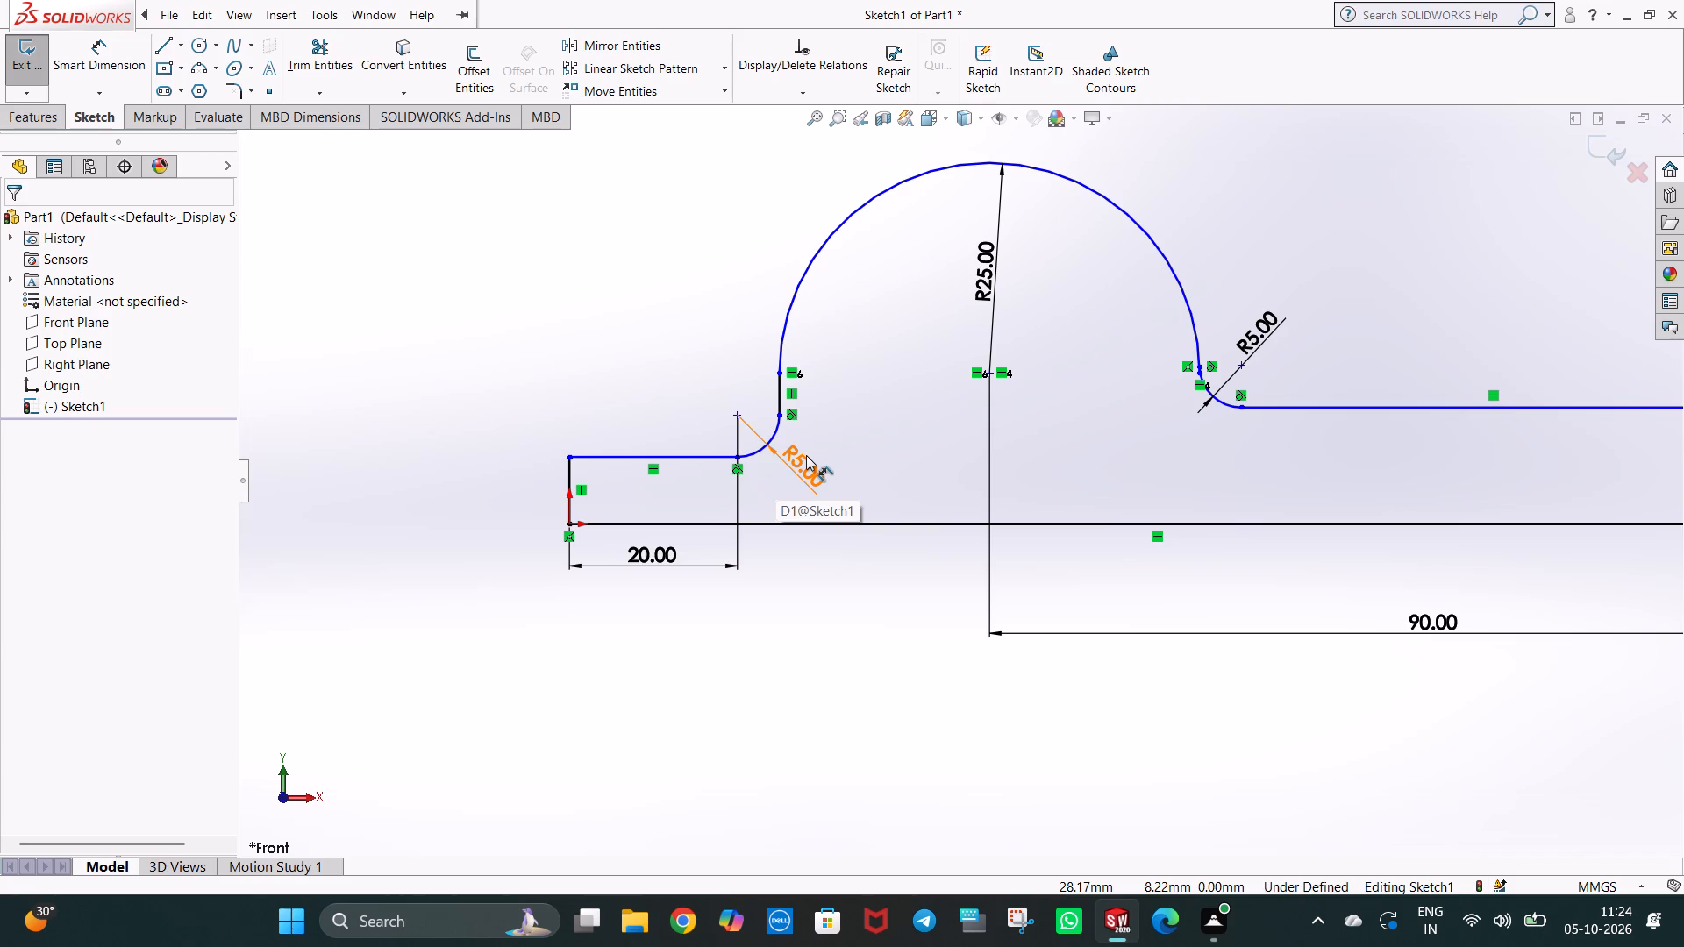
pyautogui.scroll(3, 913, 469)
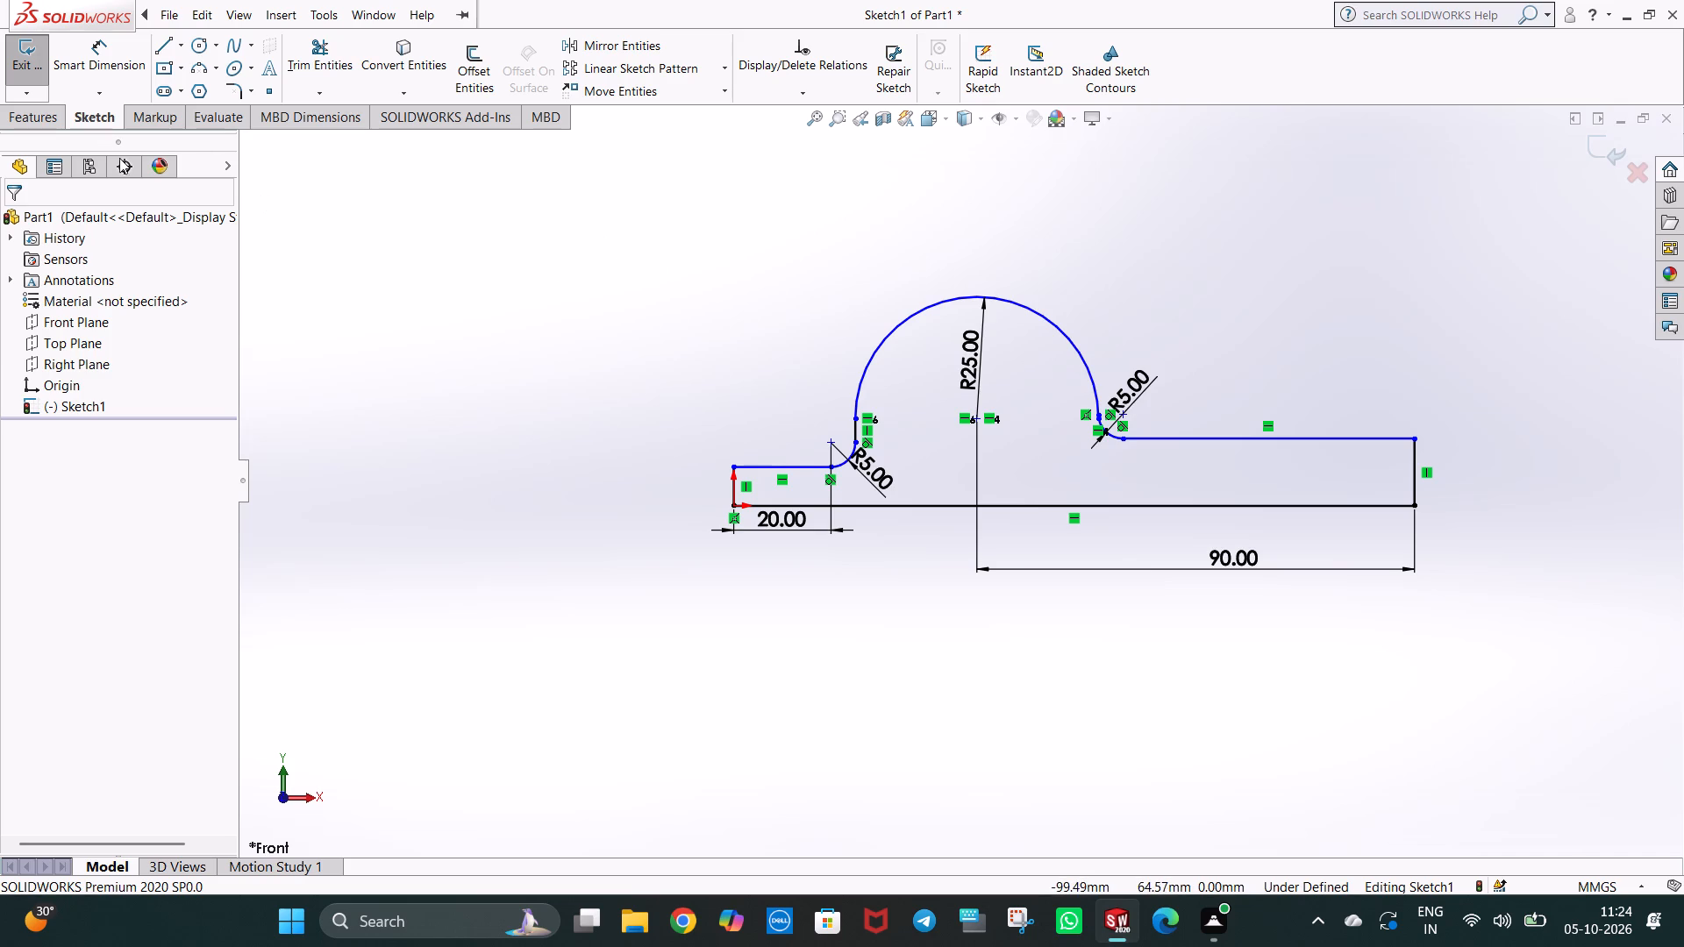
pyautogui.scroll(-3, 1038, 423)
pyautogui.scroll(-7, 1138, 466)
pyautogui.scroll(-2, 1085, 391)
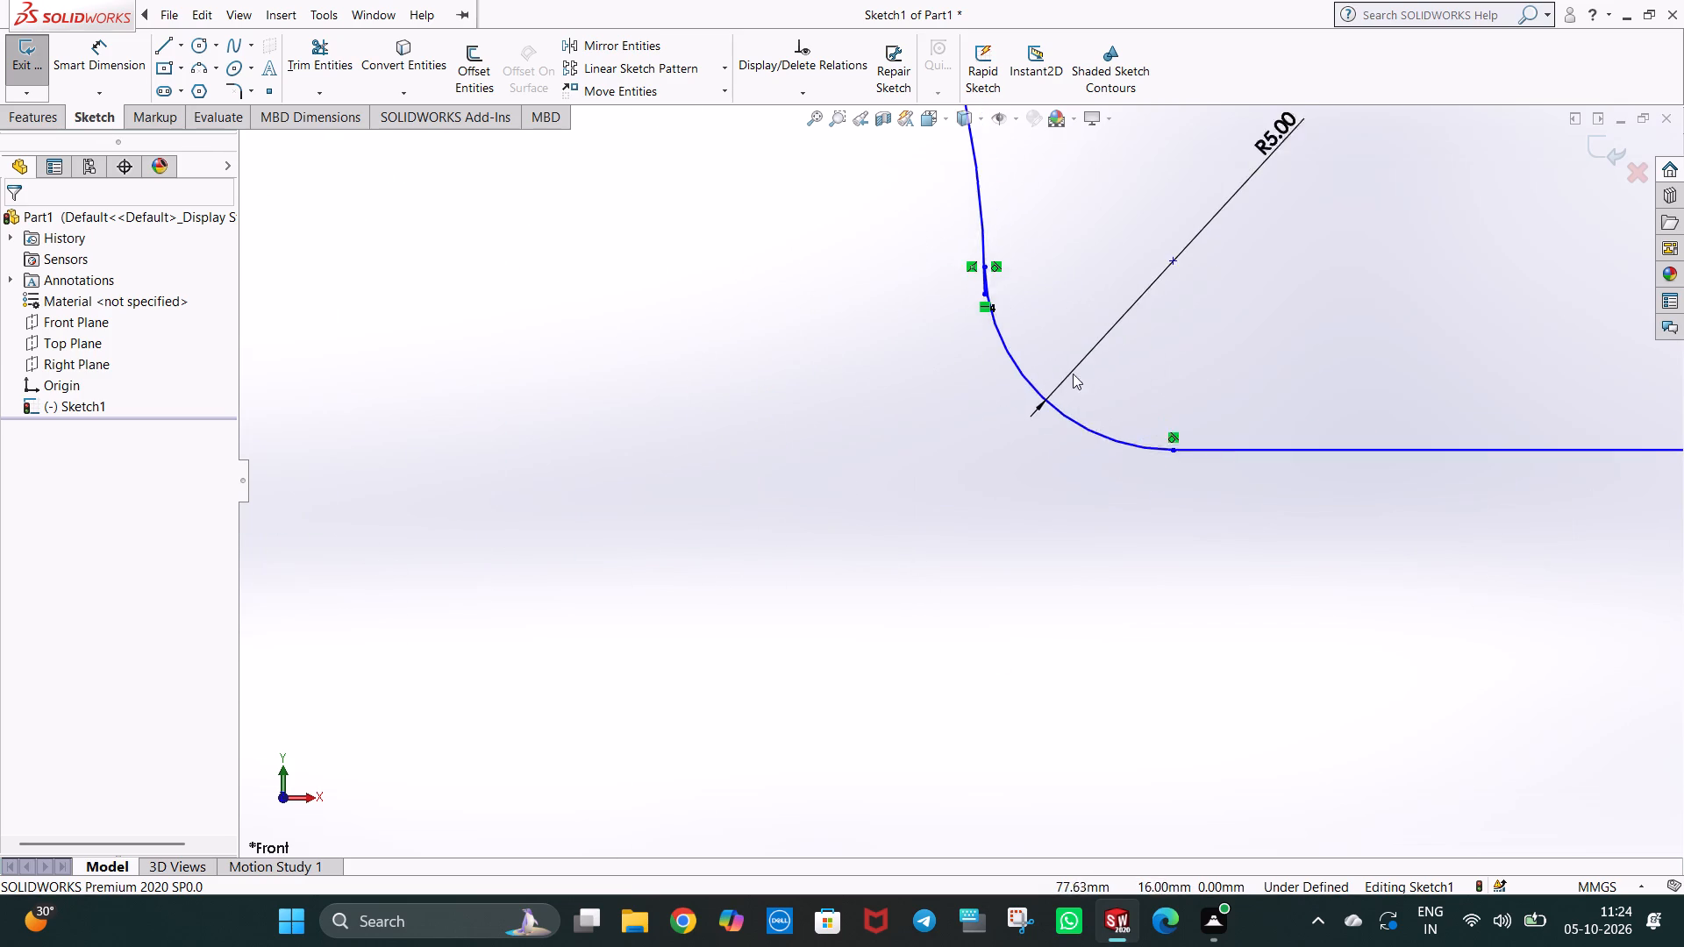
pyautogui.scroll(-2, 1073, 374)
pyautogui.scroll(-10, 919, 267)
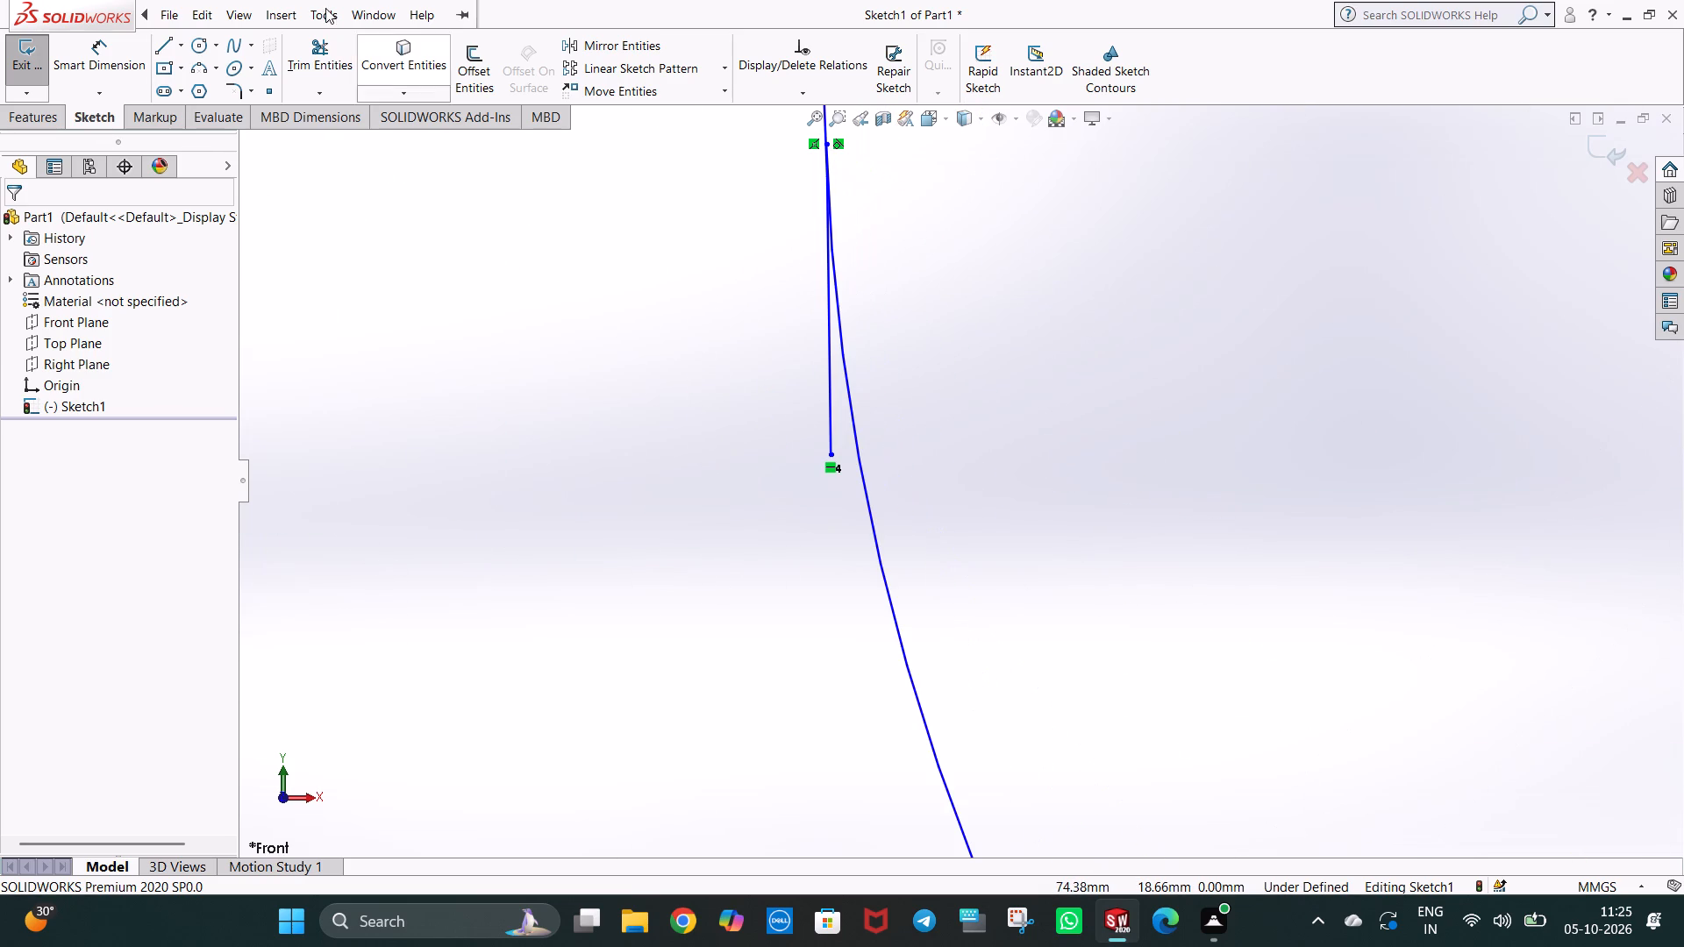
pyautogui.click(635, 201)
pyautogui.click(345, 69)
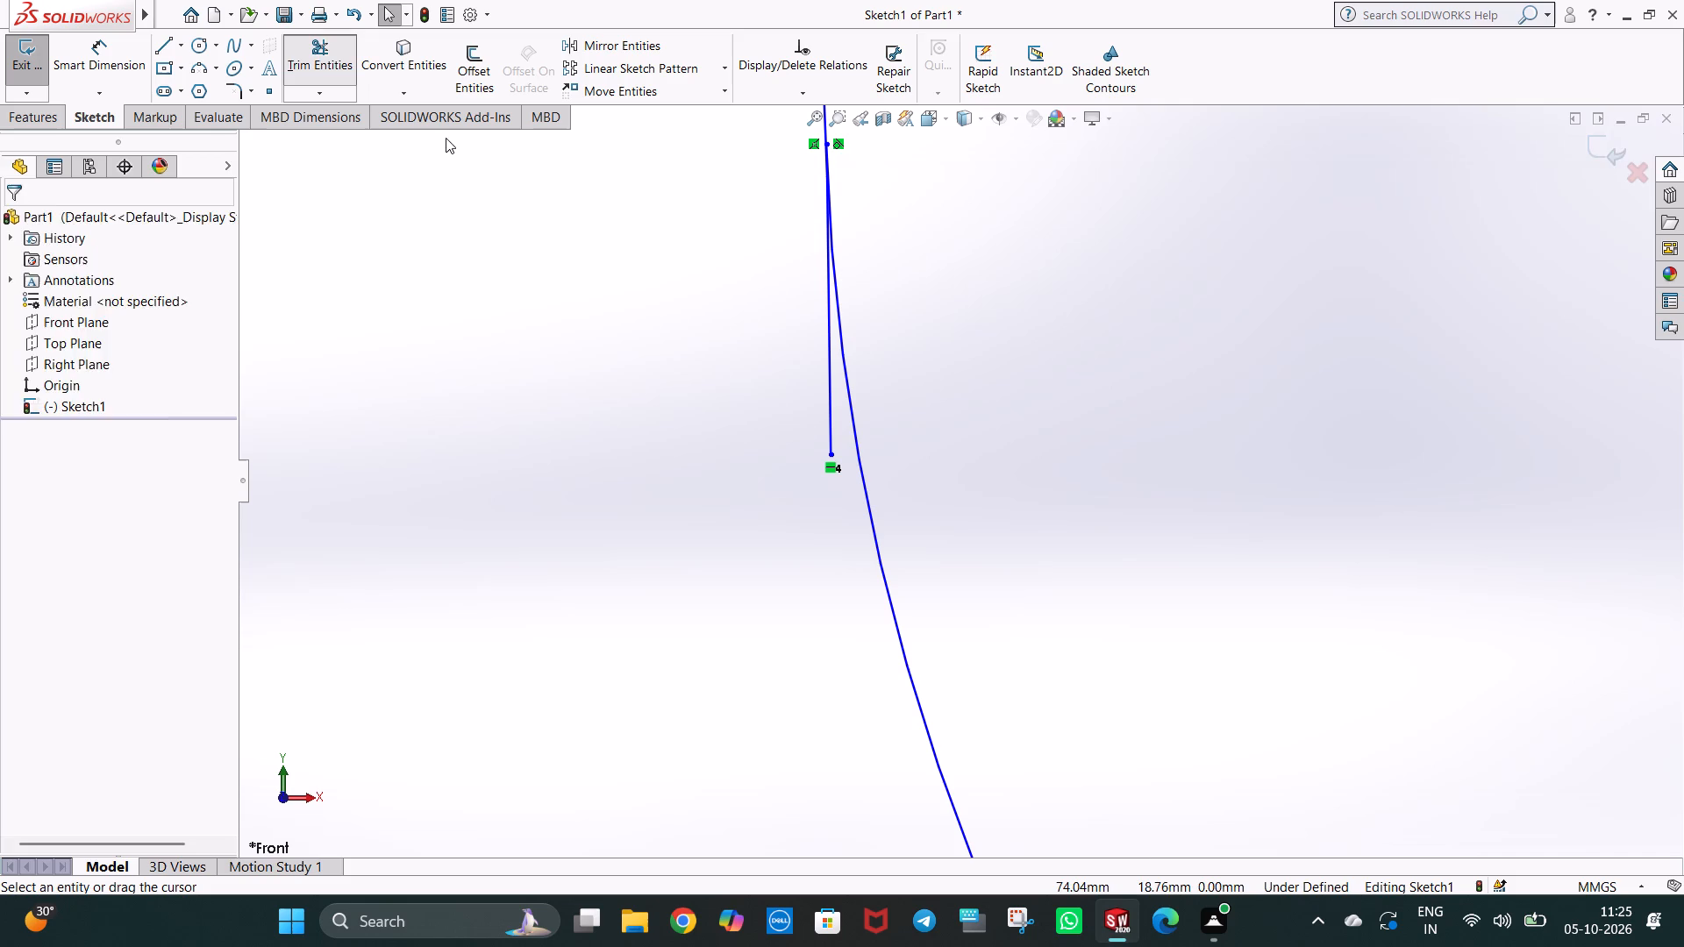
pyautogui.moveTo(692, 361); pyautogui.dragTo(837, 426)
pyautogui.scroll(7, 865, 438)
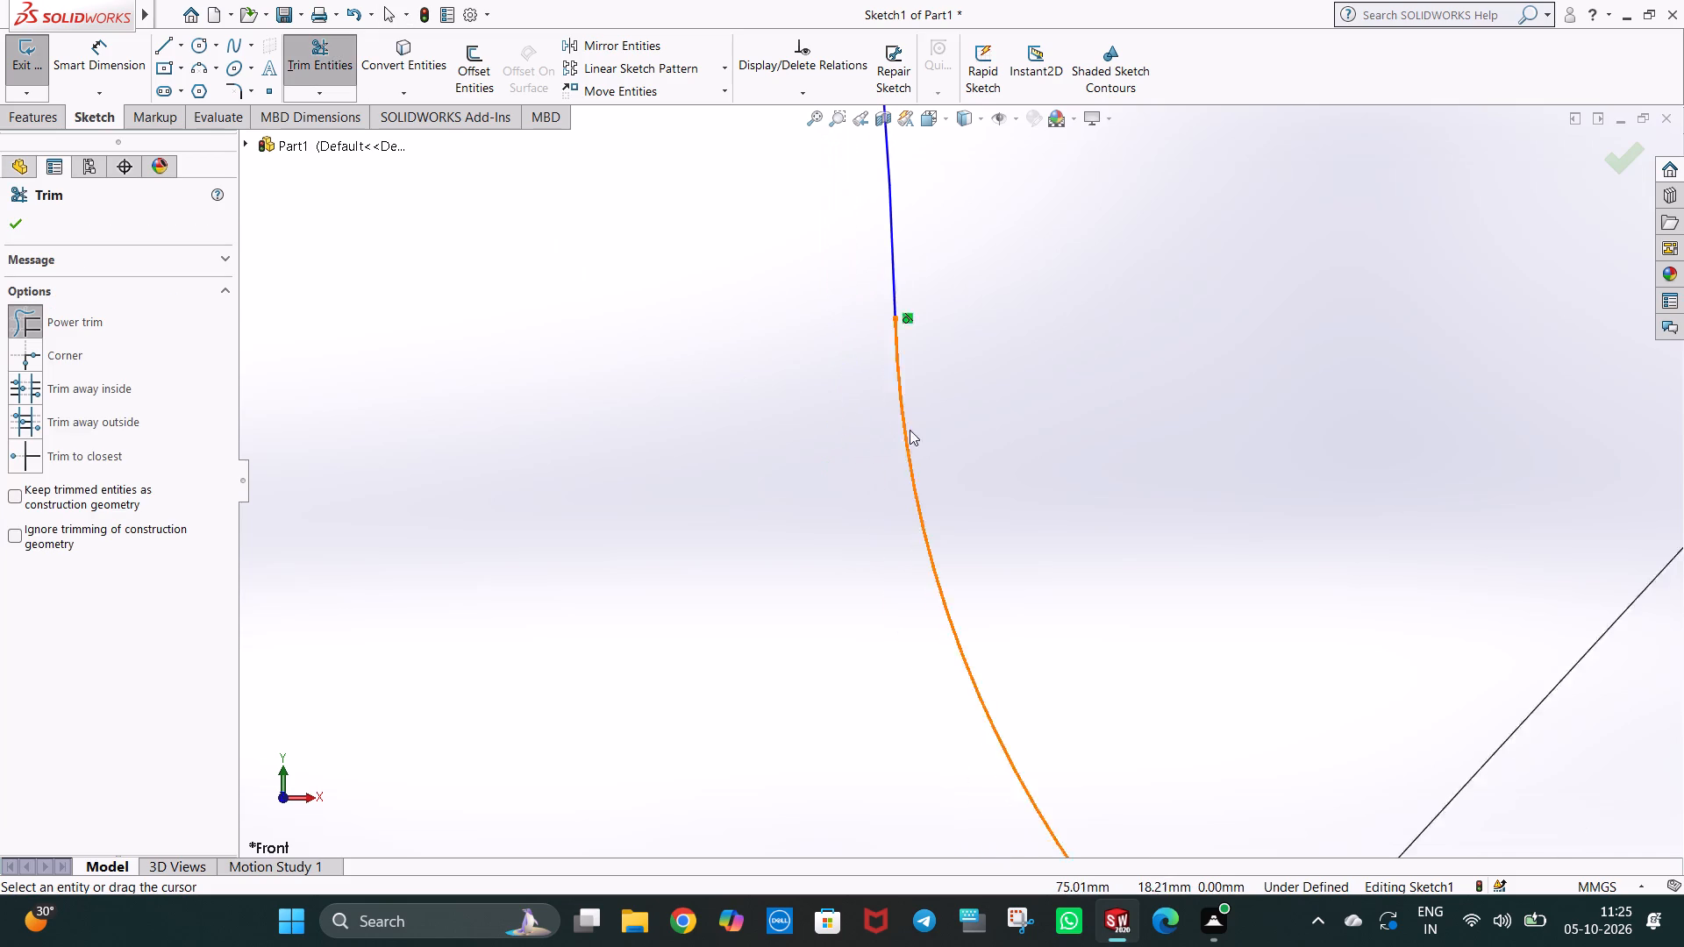
pyautogui.scroll(20, 910, 430)
pyautogui.press('Escape')
pyautogui.press('Escape')
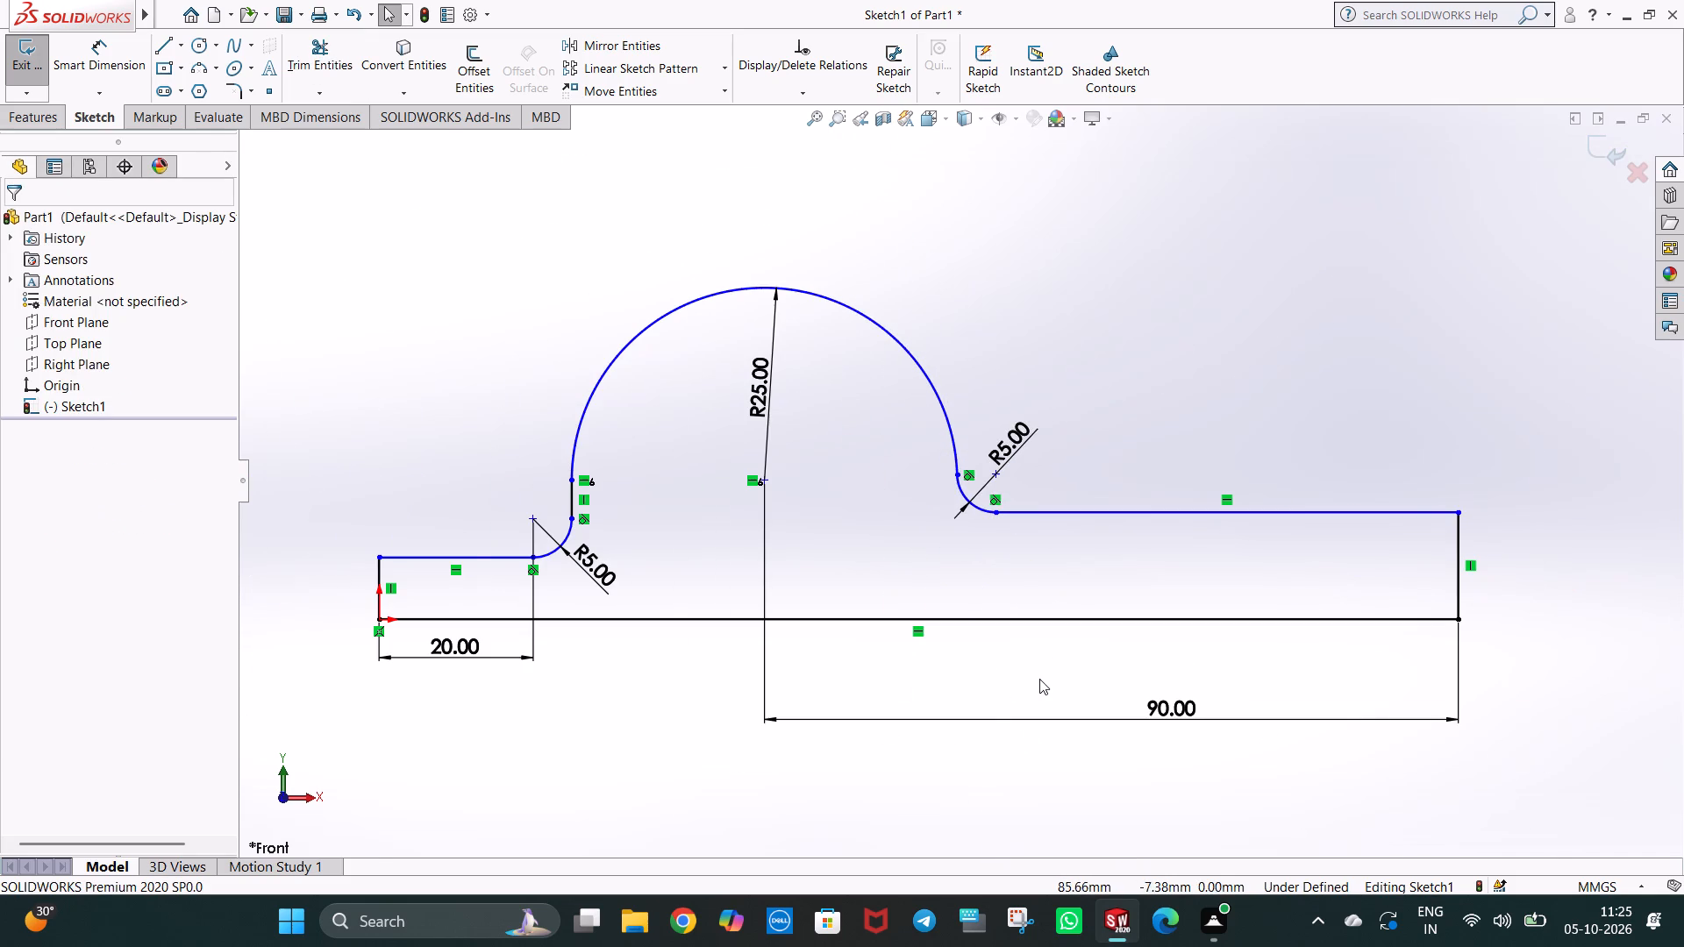
# Dimension the lower step's outer vertical edge and set its height to 16 mm.
pyautogui.scroll(1, 1039, 673)
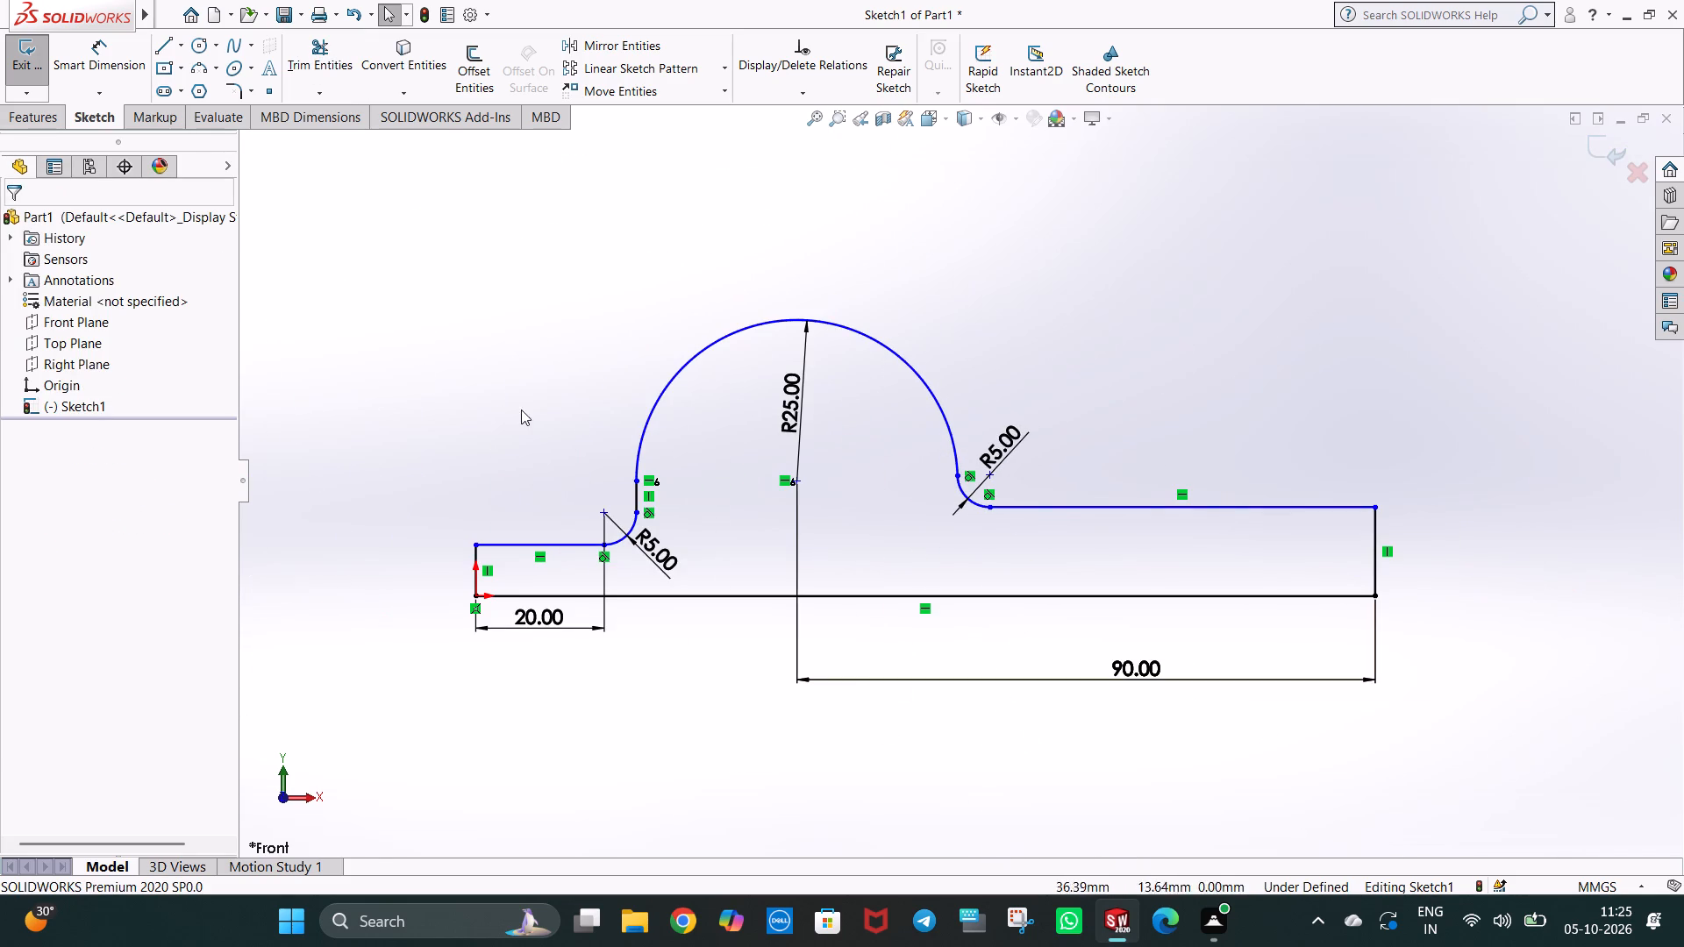
pyautogui.click(83, 54)
pyautogui.click(475, 553)
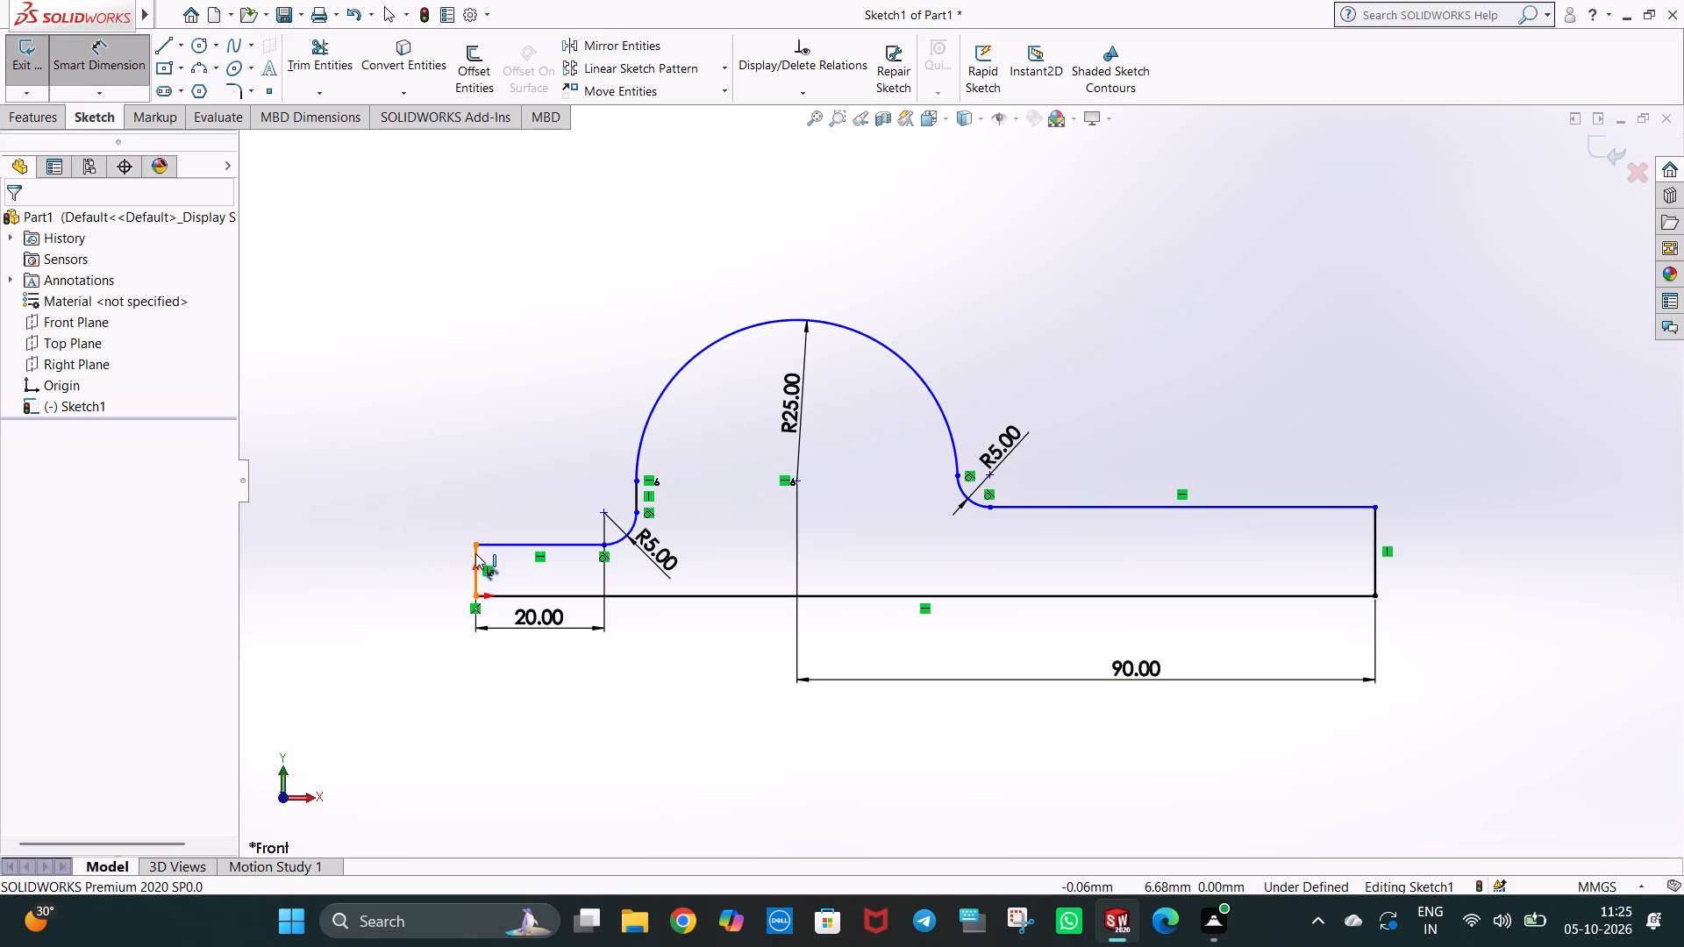
pyautogui.click(446, 573)
pyautogui.write('16')
pyautogui.press('Return')
pyautogui.click(840, 727)
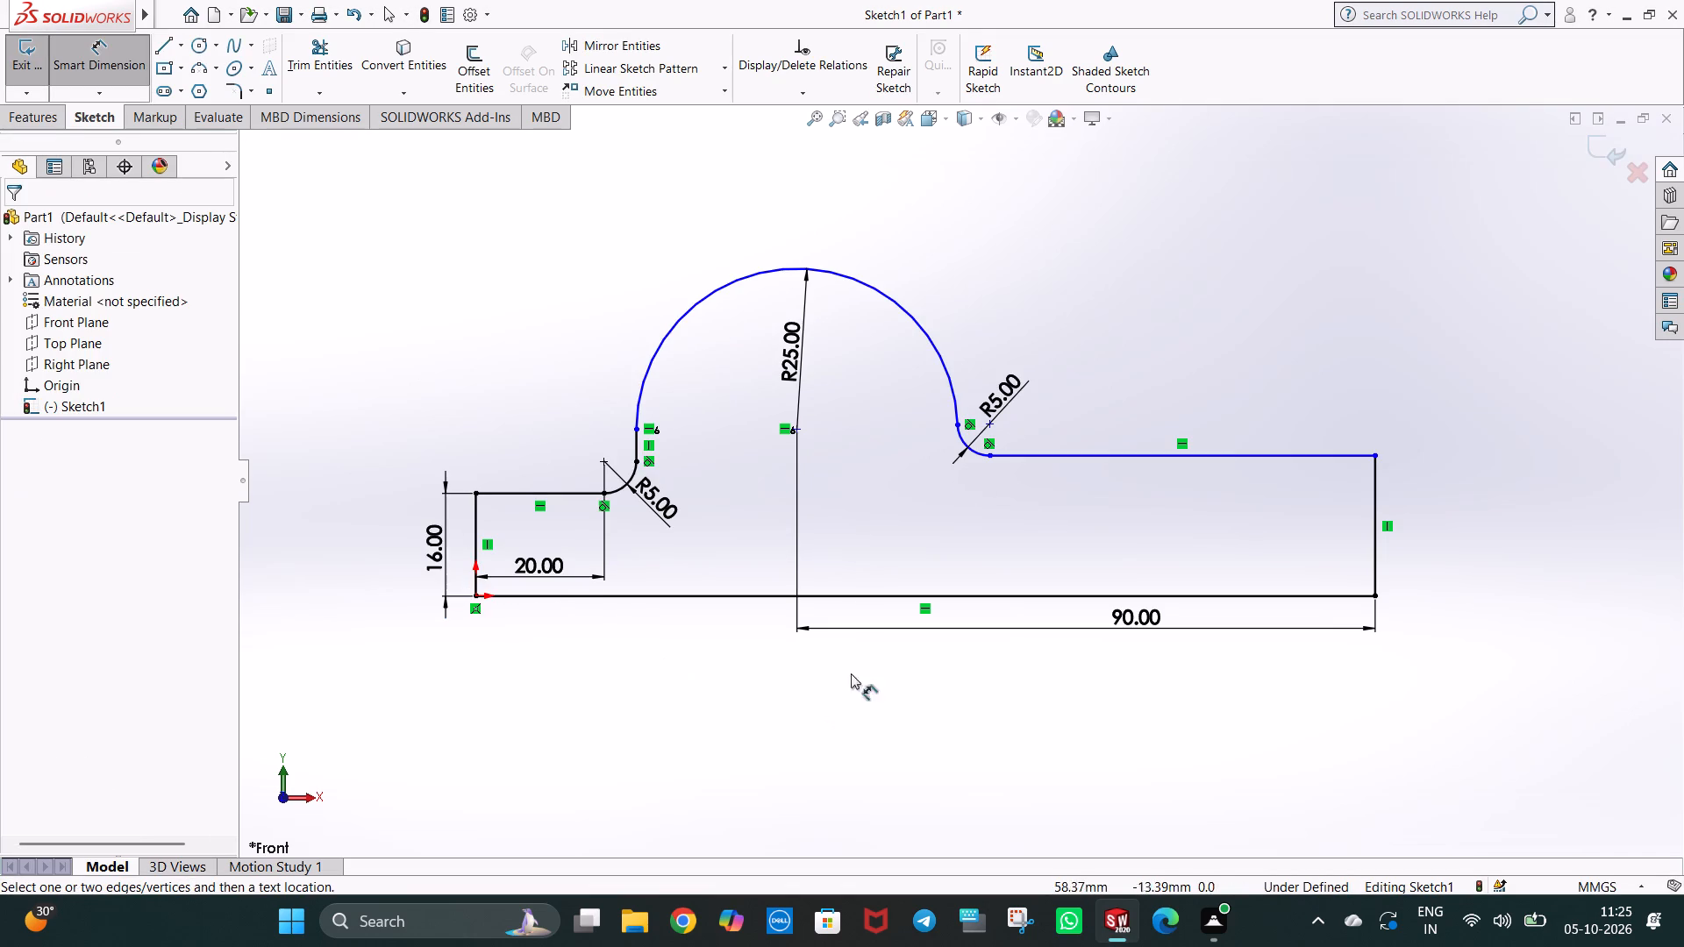
# Add a driven horizontal dimension between the bearing arc's centre and the origin, placed below the base.
pyautogui.click(802, 431)
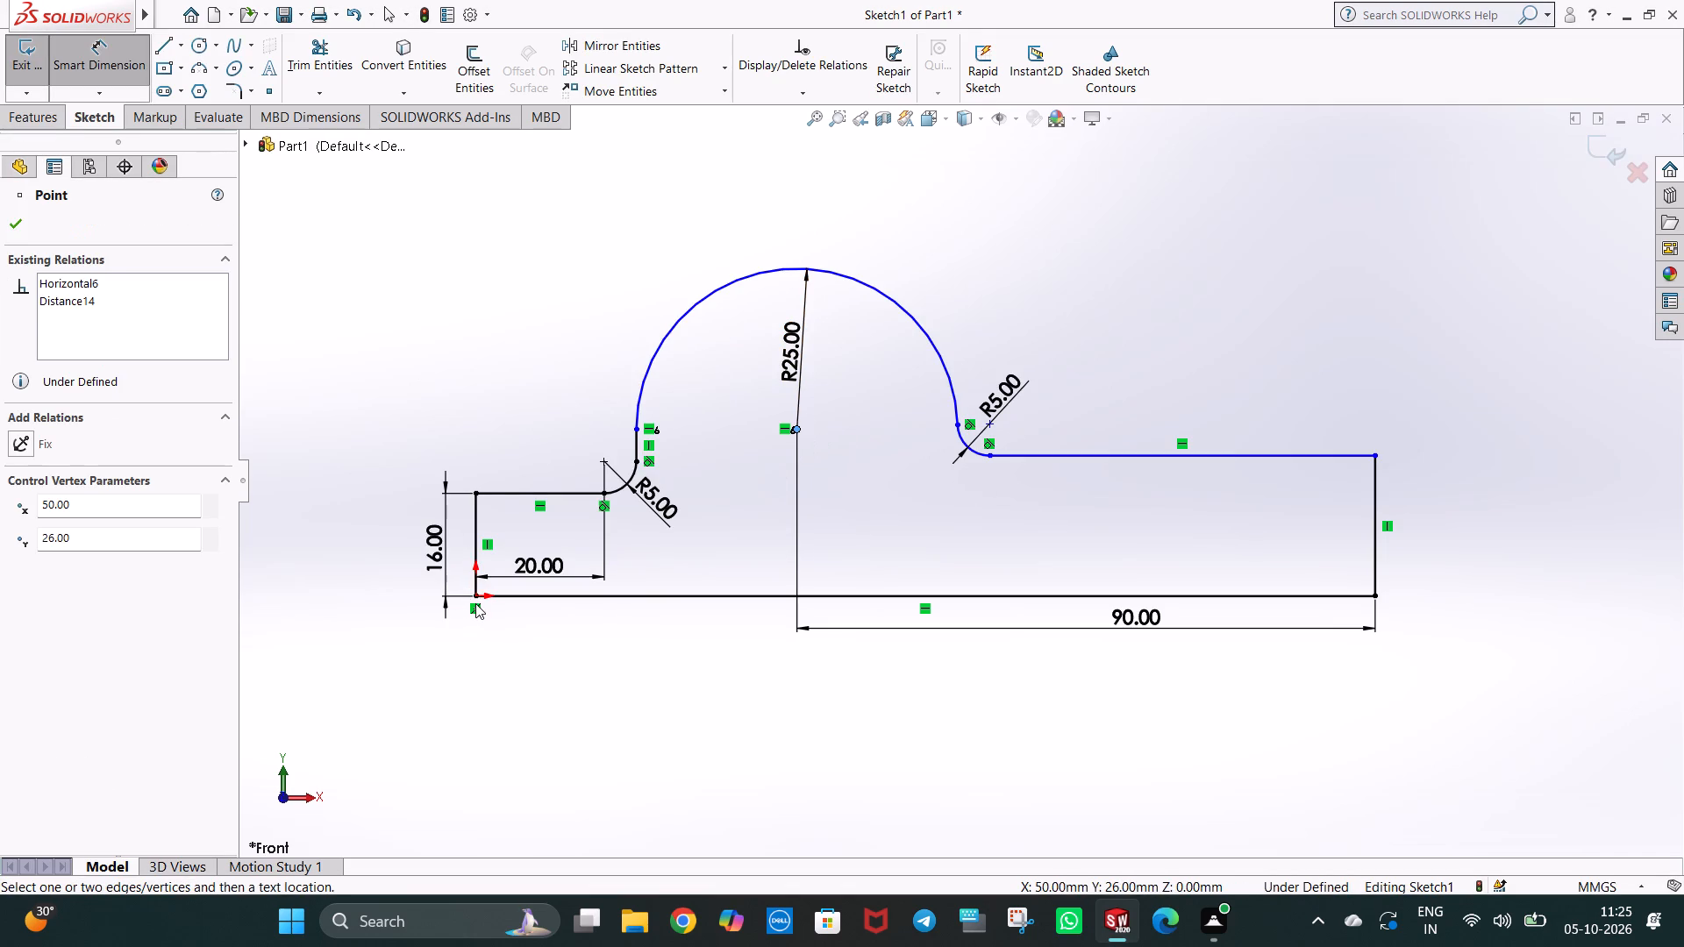
pyautogui.click(475, 599)
pyautogui.click(616, 640)
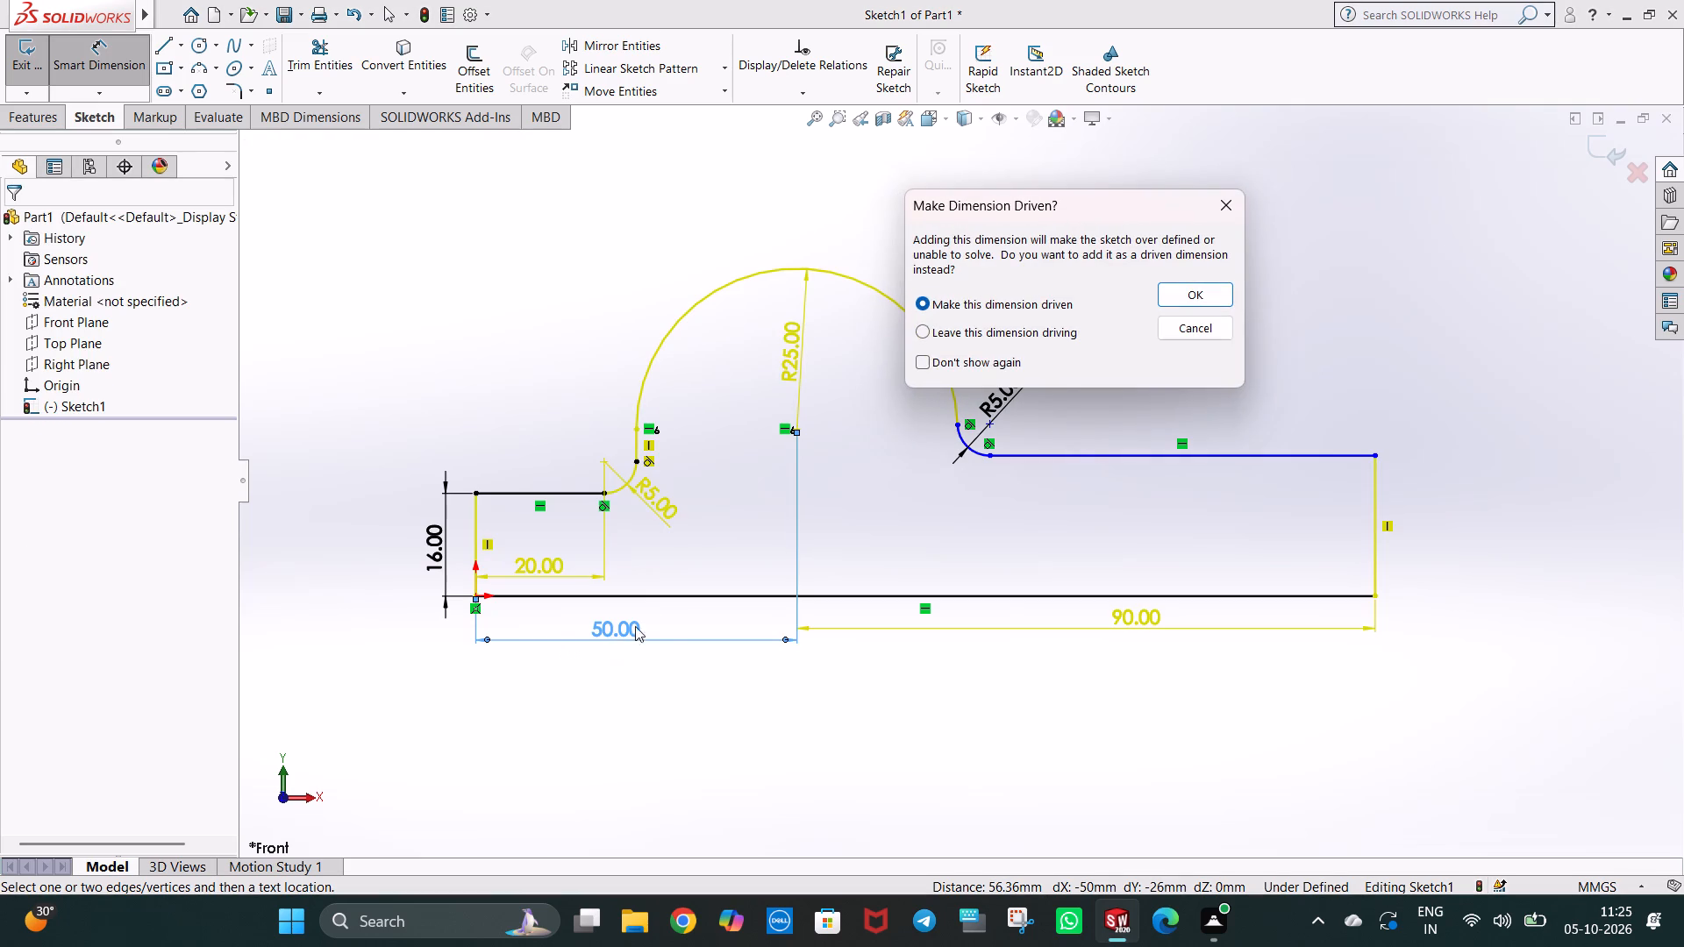
pyautogui.click(1195, 303)
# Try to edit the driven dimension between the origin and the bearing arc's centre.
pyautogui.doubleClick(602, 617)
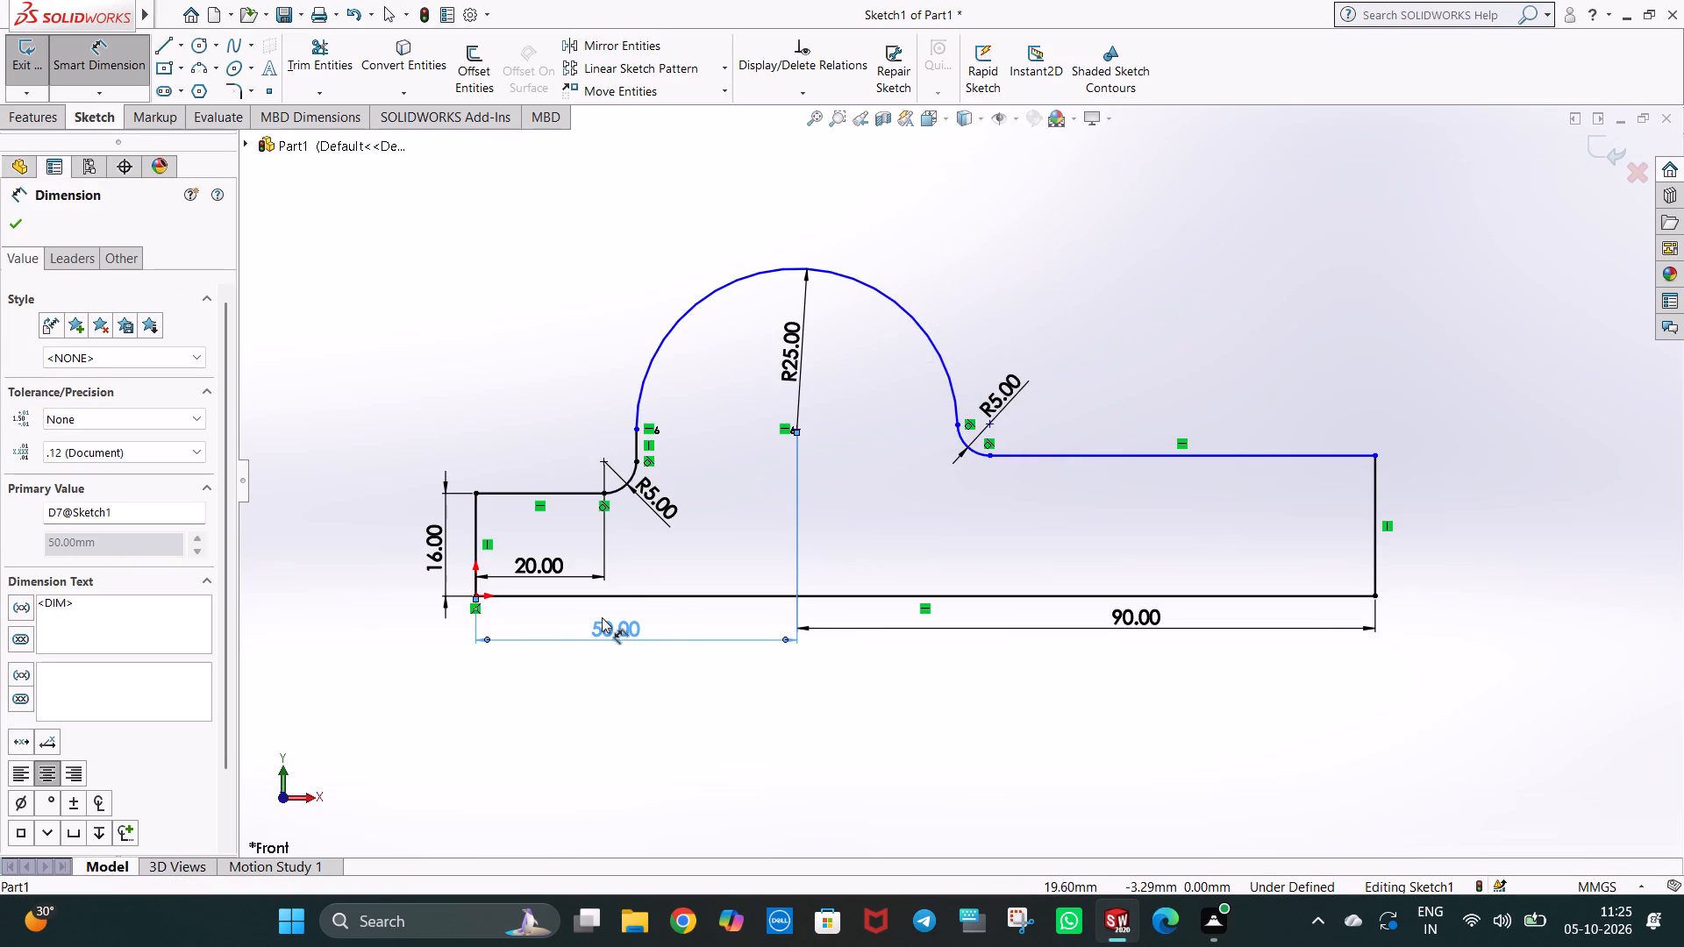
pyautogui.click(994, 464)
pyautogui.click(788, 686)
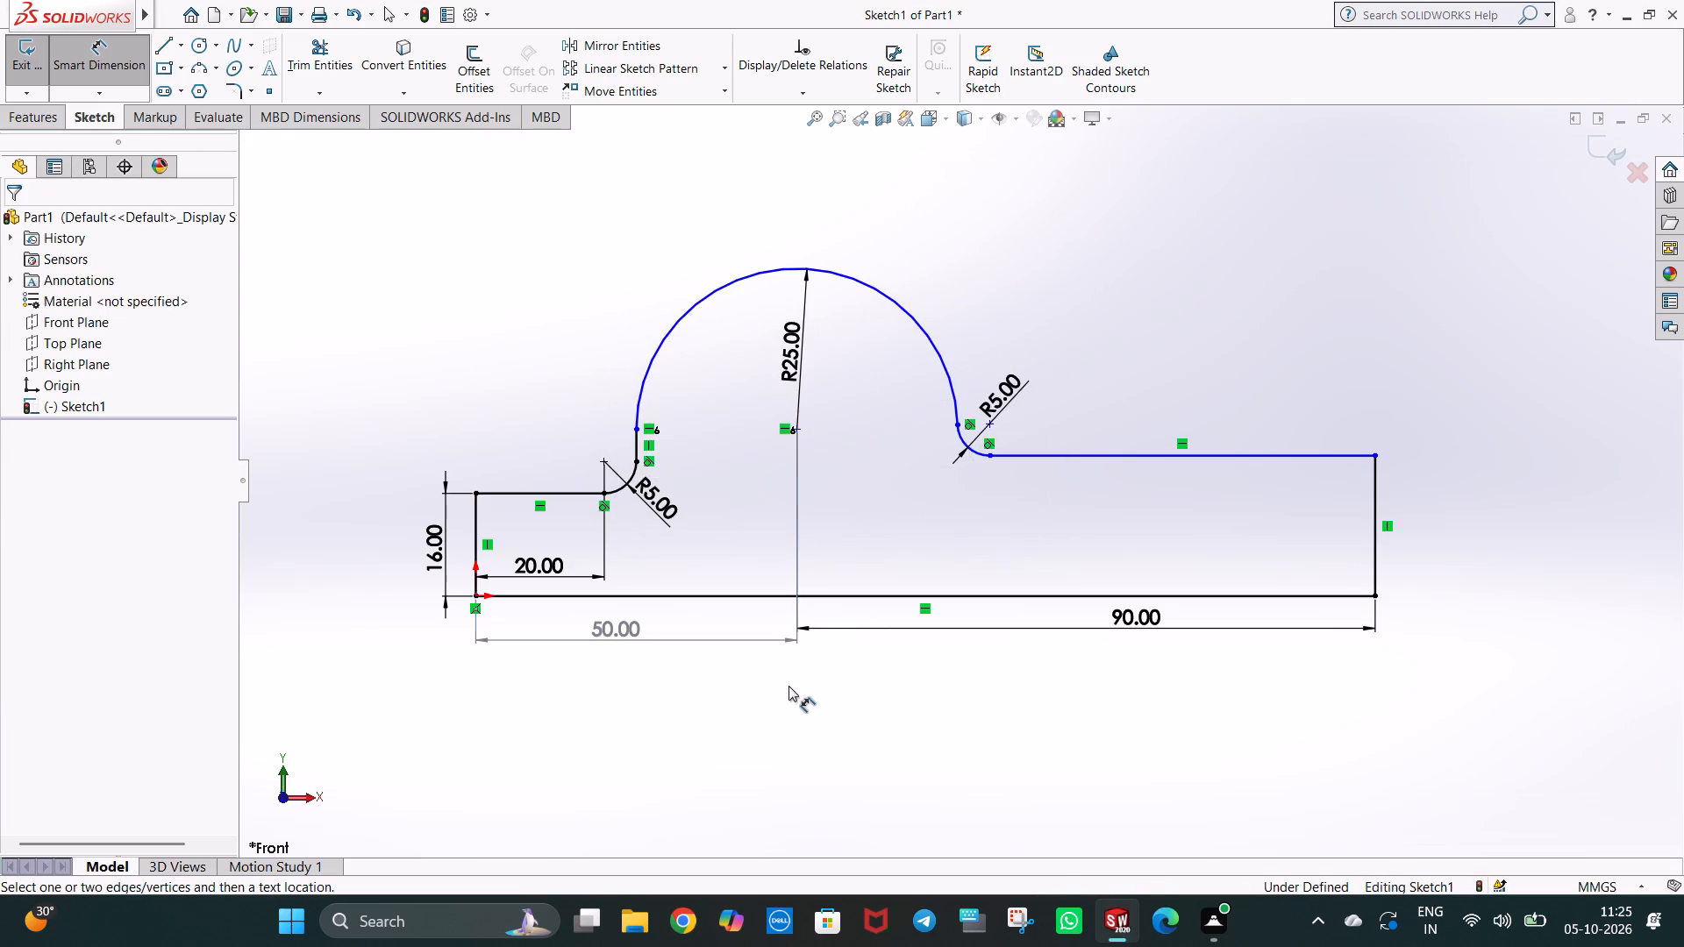
# Delete the radius dimension of the transition arc beside the lower step.
pyautogui.click(654, 498)
pyautogui.press('Delete')
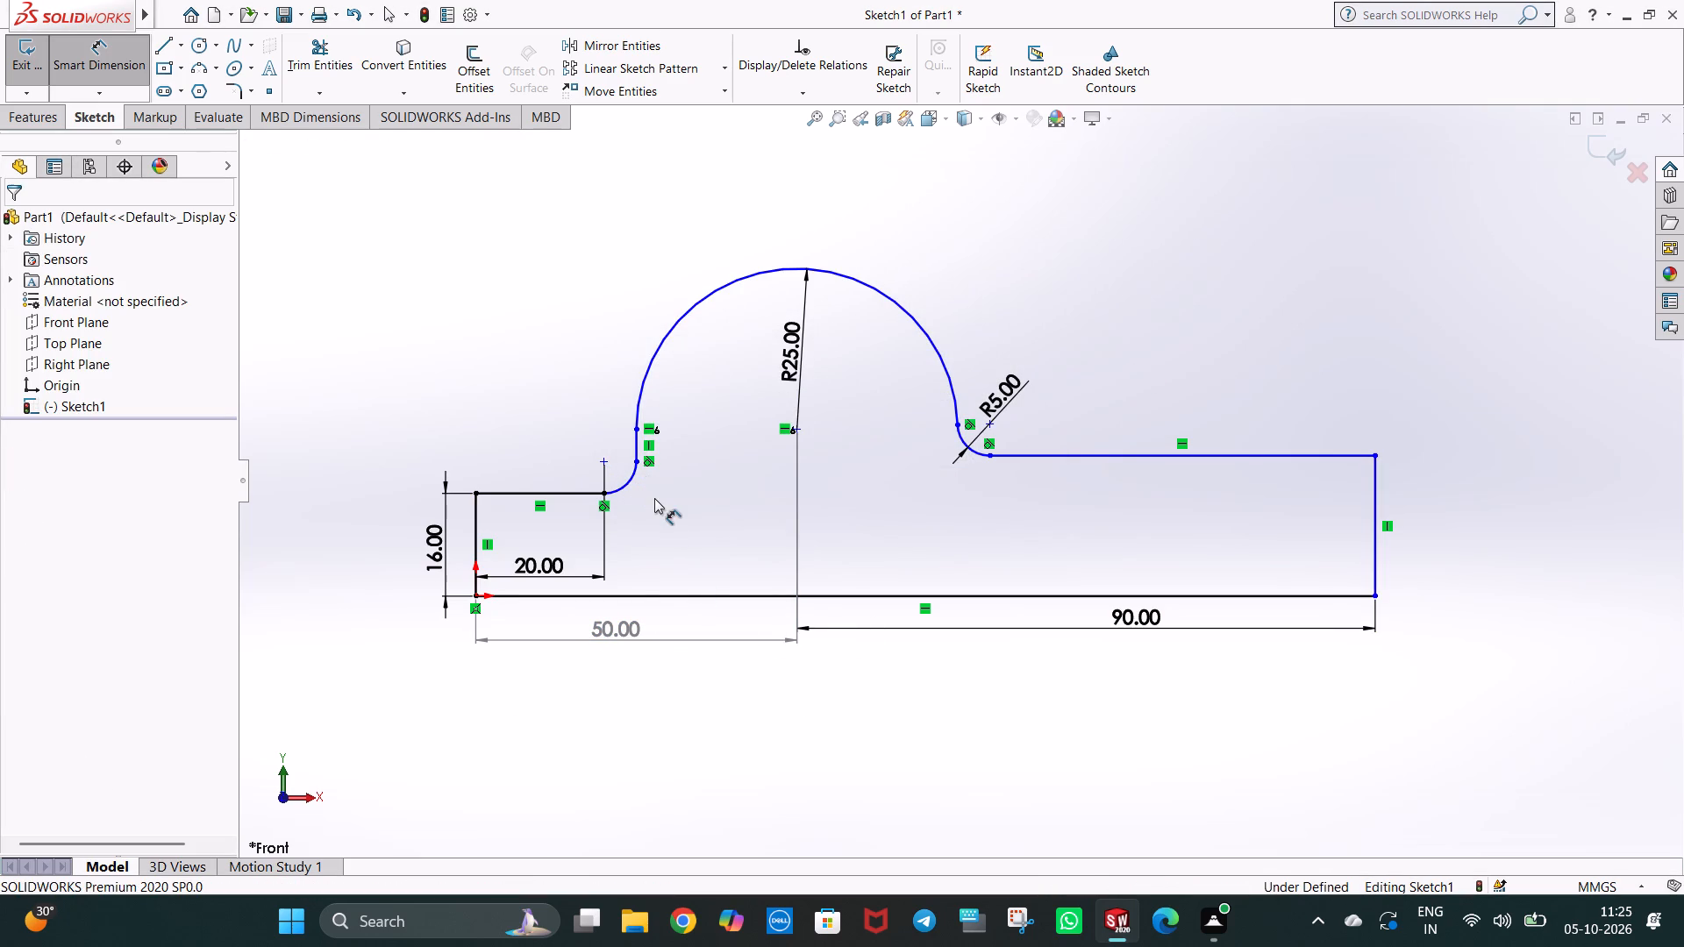
pyautogui.click(638, 708)
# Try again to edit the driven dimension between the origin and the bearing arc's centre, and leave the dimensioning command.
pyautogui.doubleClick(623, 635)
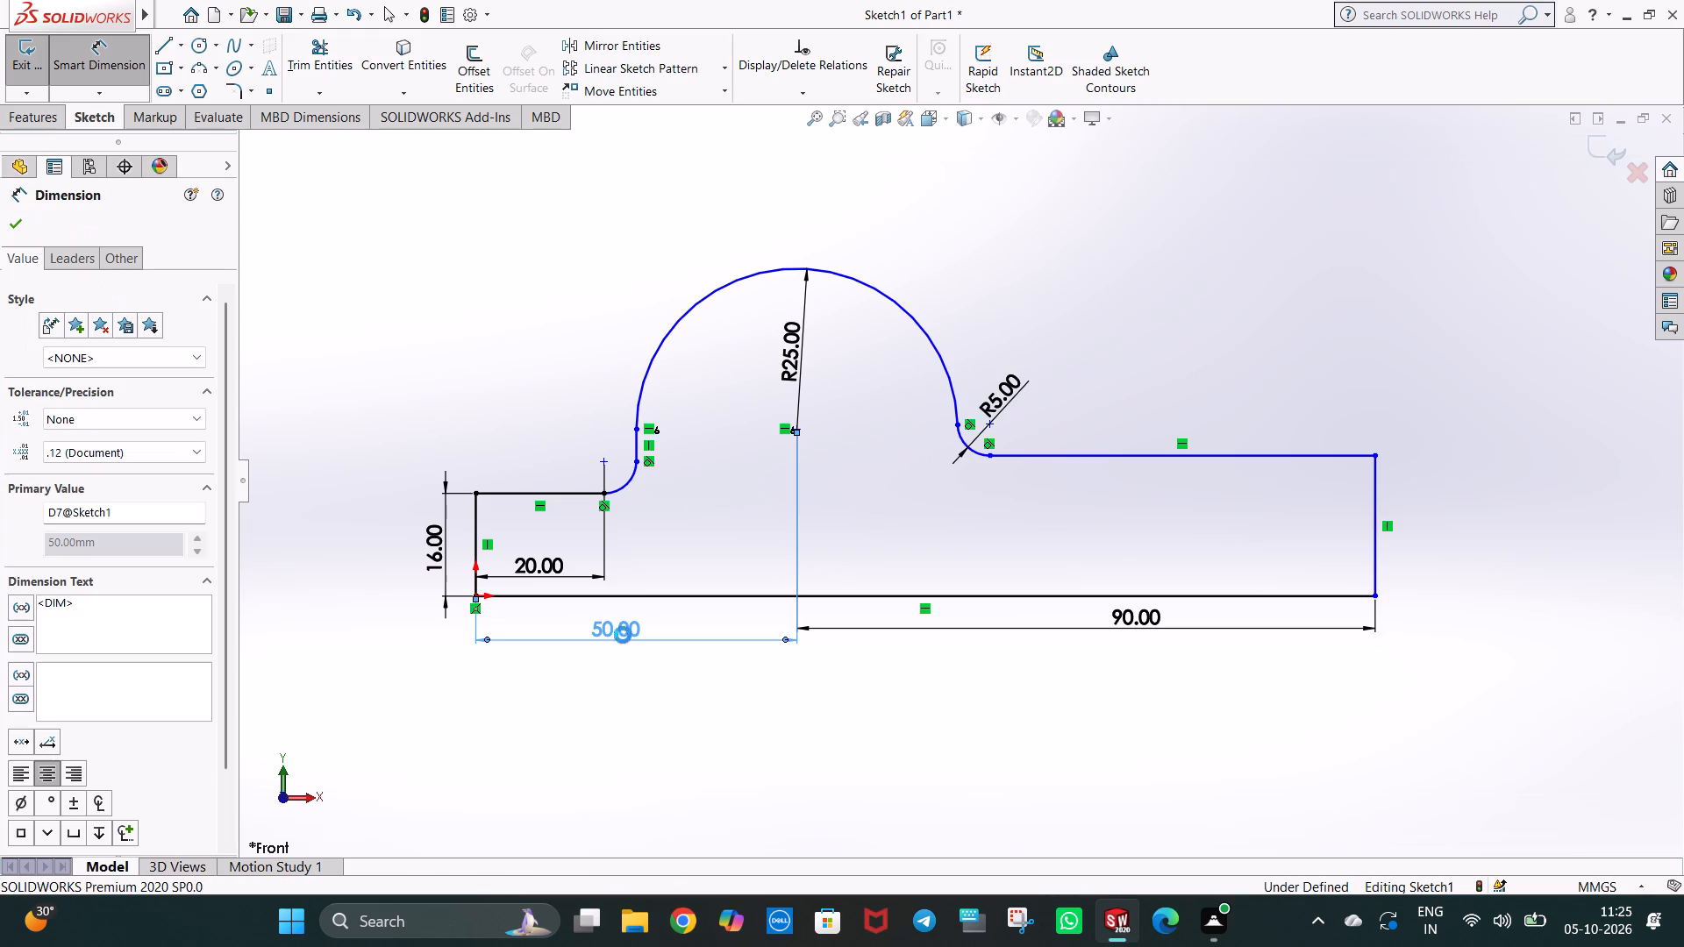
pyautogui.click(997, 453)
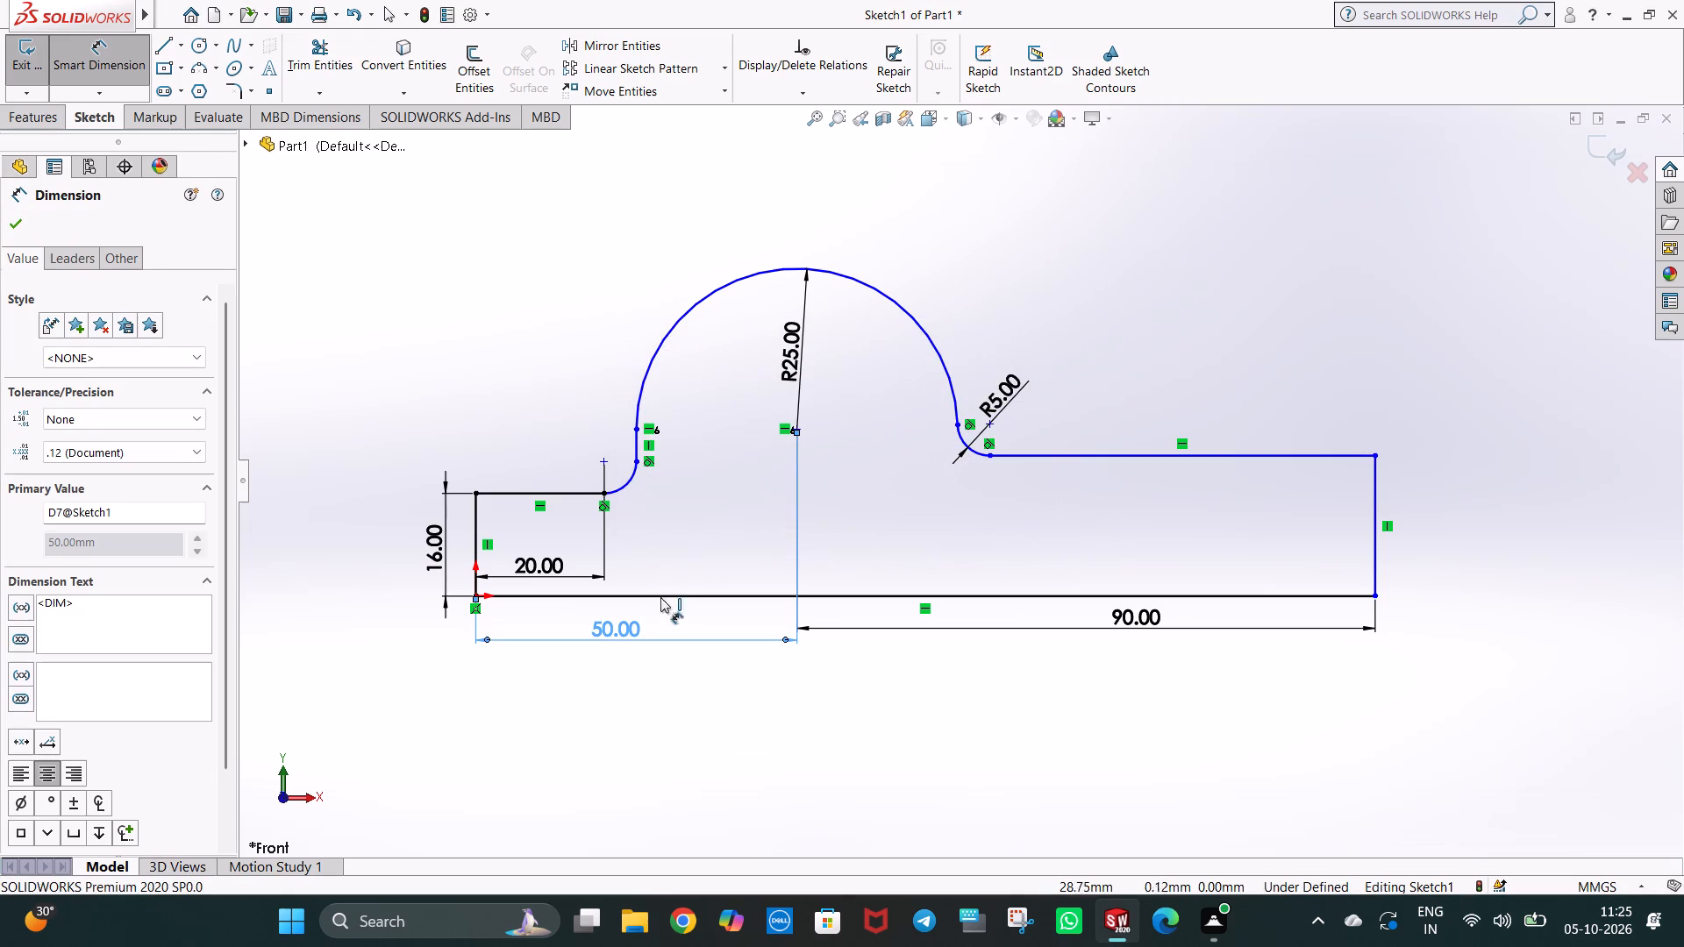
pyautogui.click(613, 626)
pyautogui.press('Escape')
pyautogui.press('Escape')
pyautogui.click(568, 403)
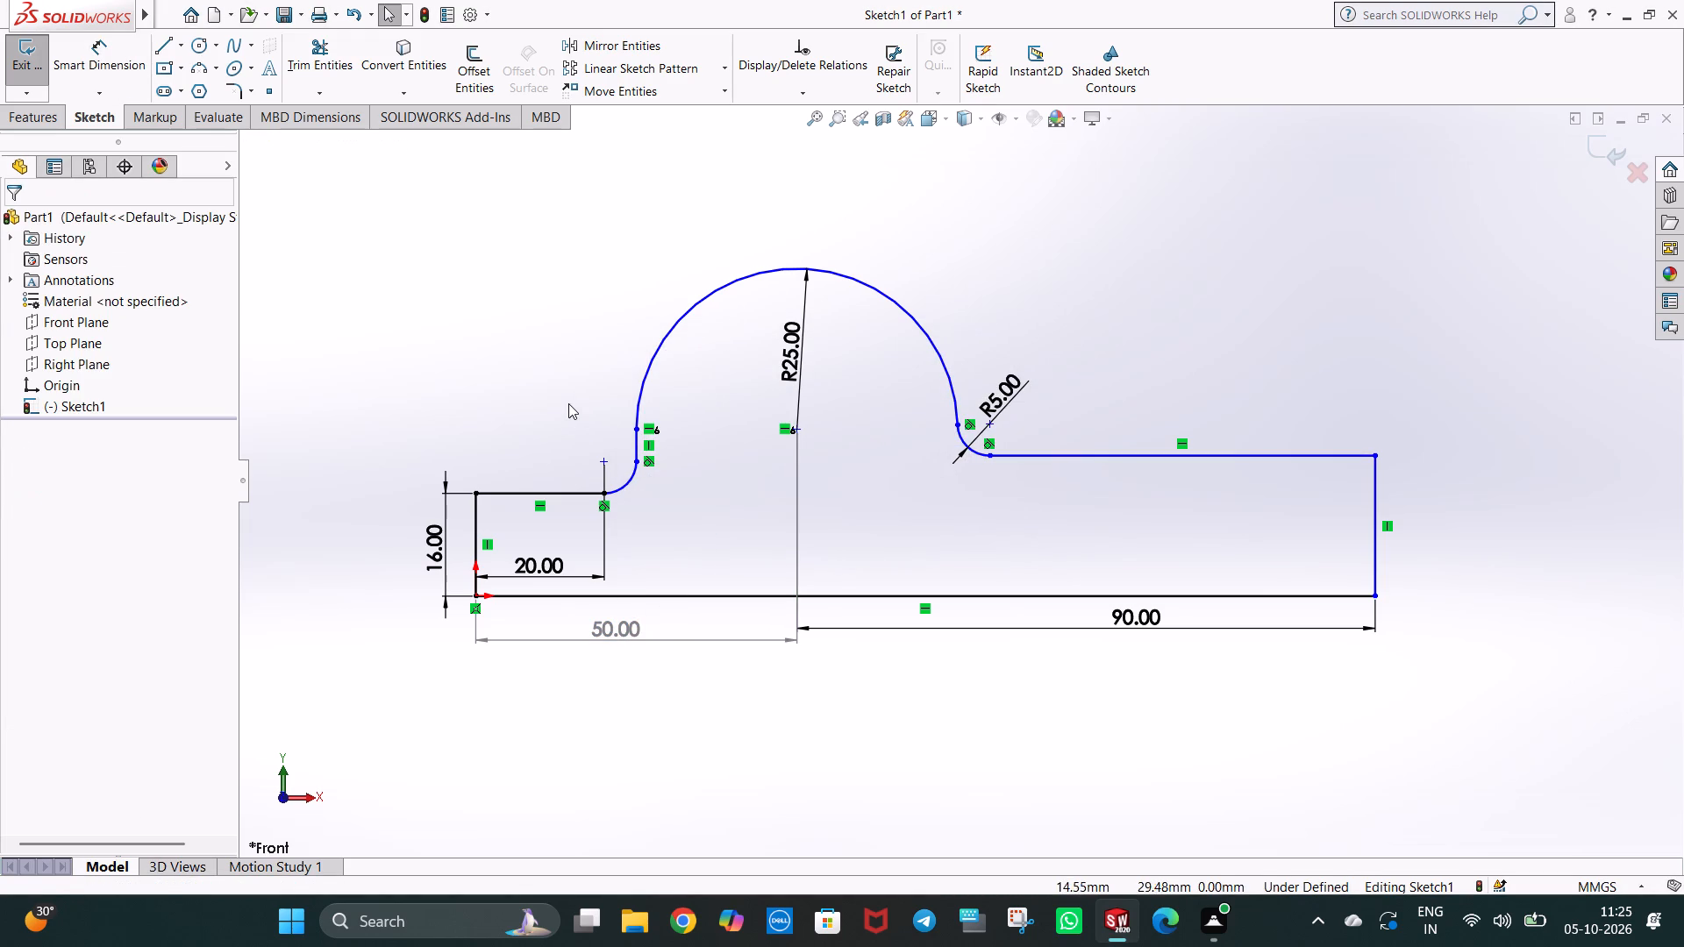
# Delete the 20 mm horizontal dimension of the lower step's top line.
pyautogui.click(524, 561)
pyautogui.press('Delete')
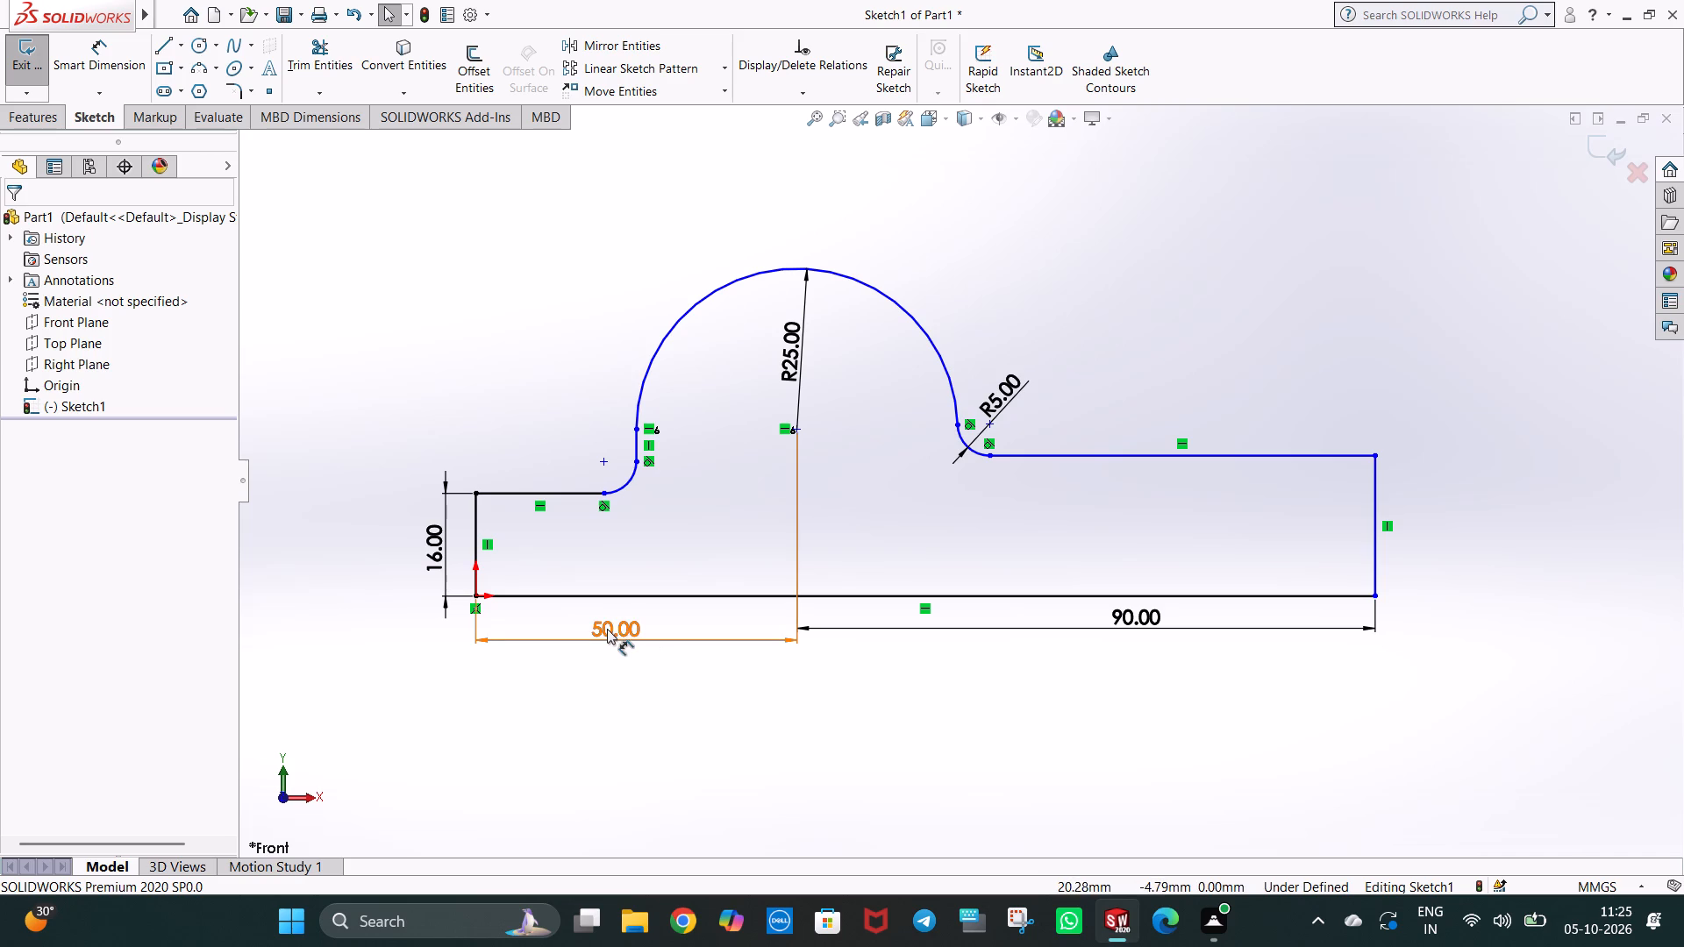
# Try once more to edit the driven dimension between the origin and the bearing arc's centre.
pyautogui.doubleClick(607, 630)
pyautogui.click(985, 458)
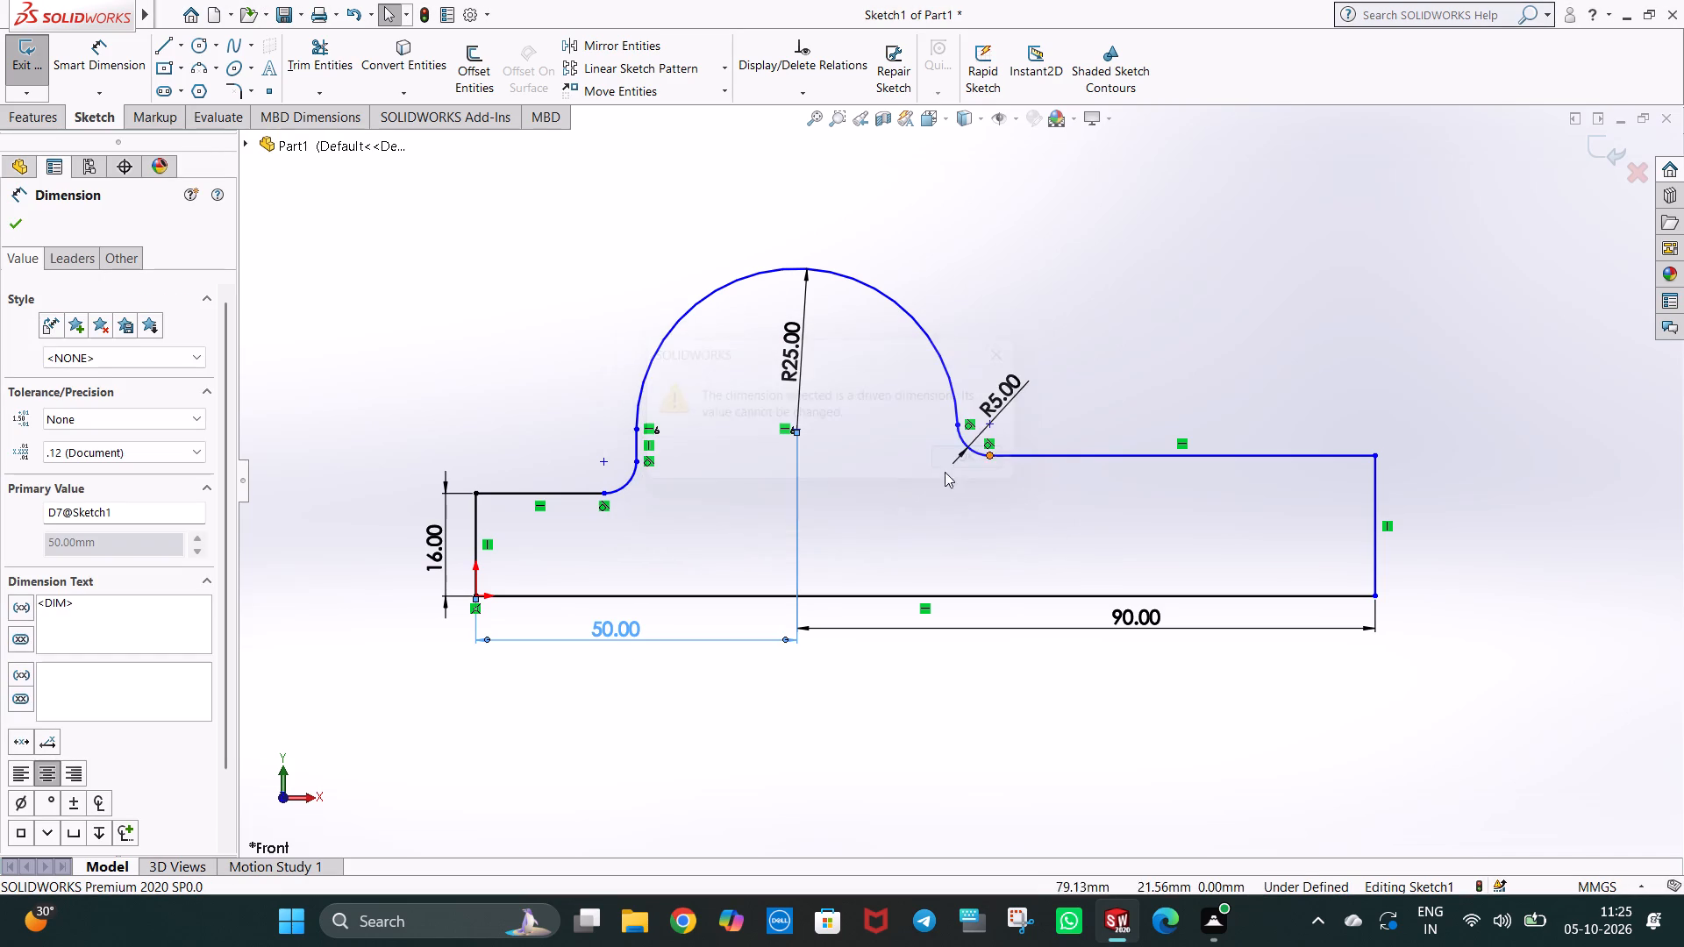
# Delete the driven horizontal dimension between the origin and the bearing arc's centre.
pyautogui.click(639, 632)
pyautogui.press('Delete')
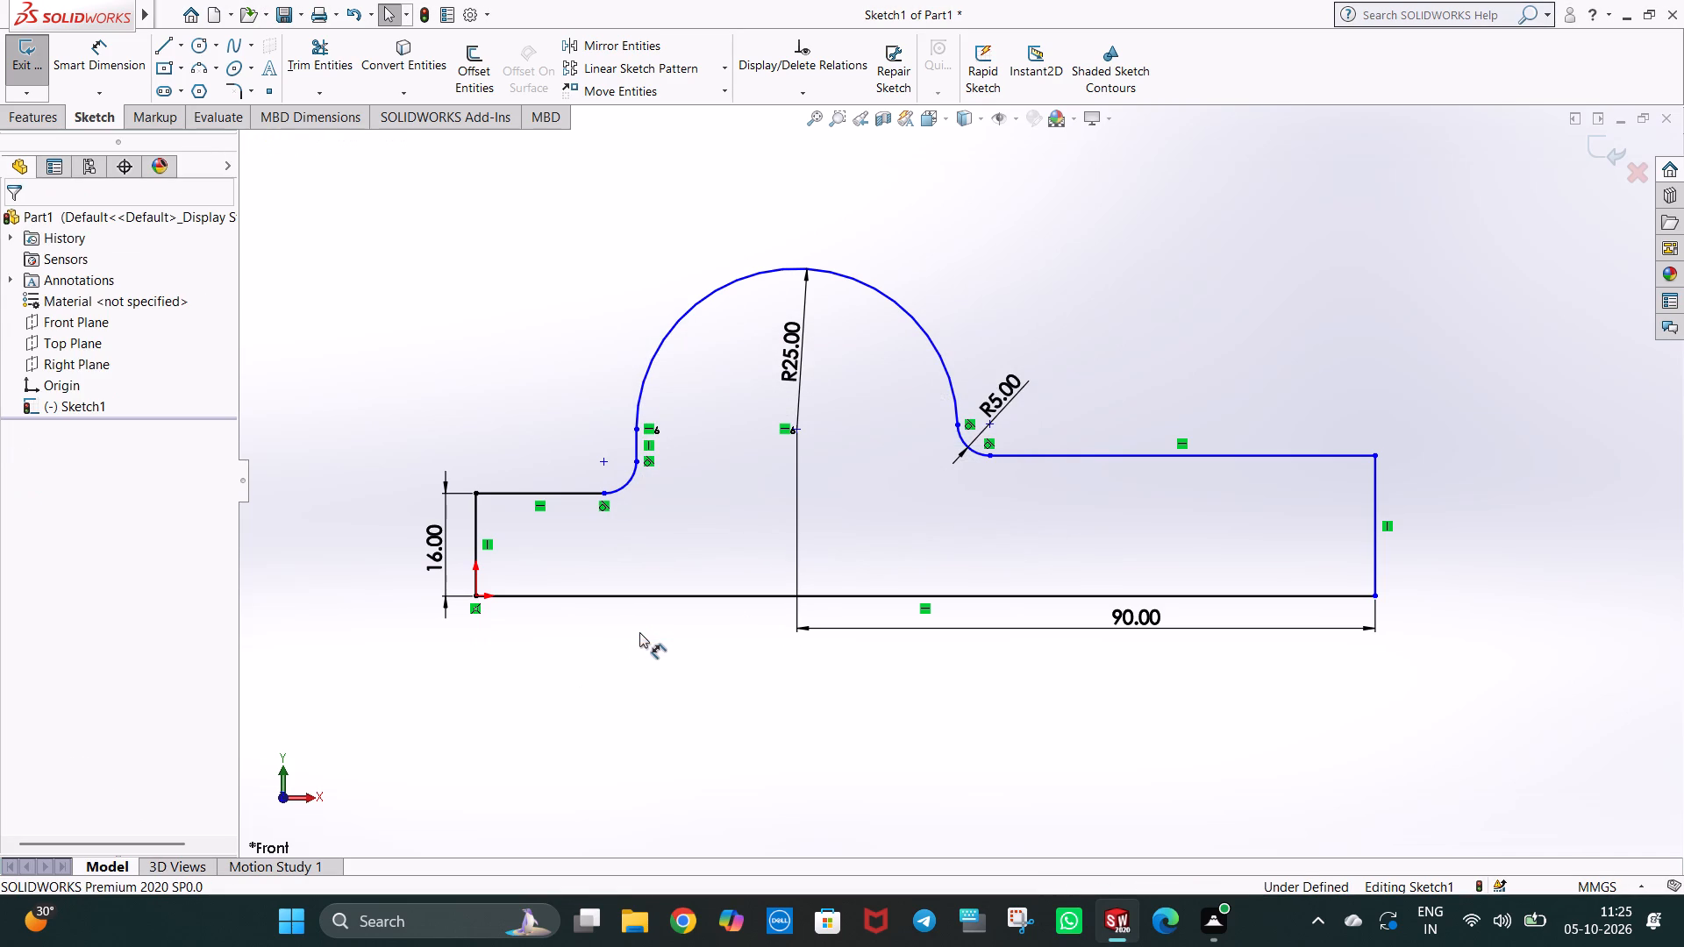
# Dimension the horizontal distance from the origin to the bearing arc's centre as 75 mm.
pyautogui.click(81, 66)
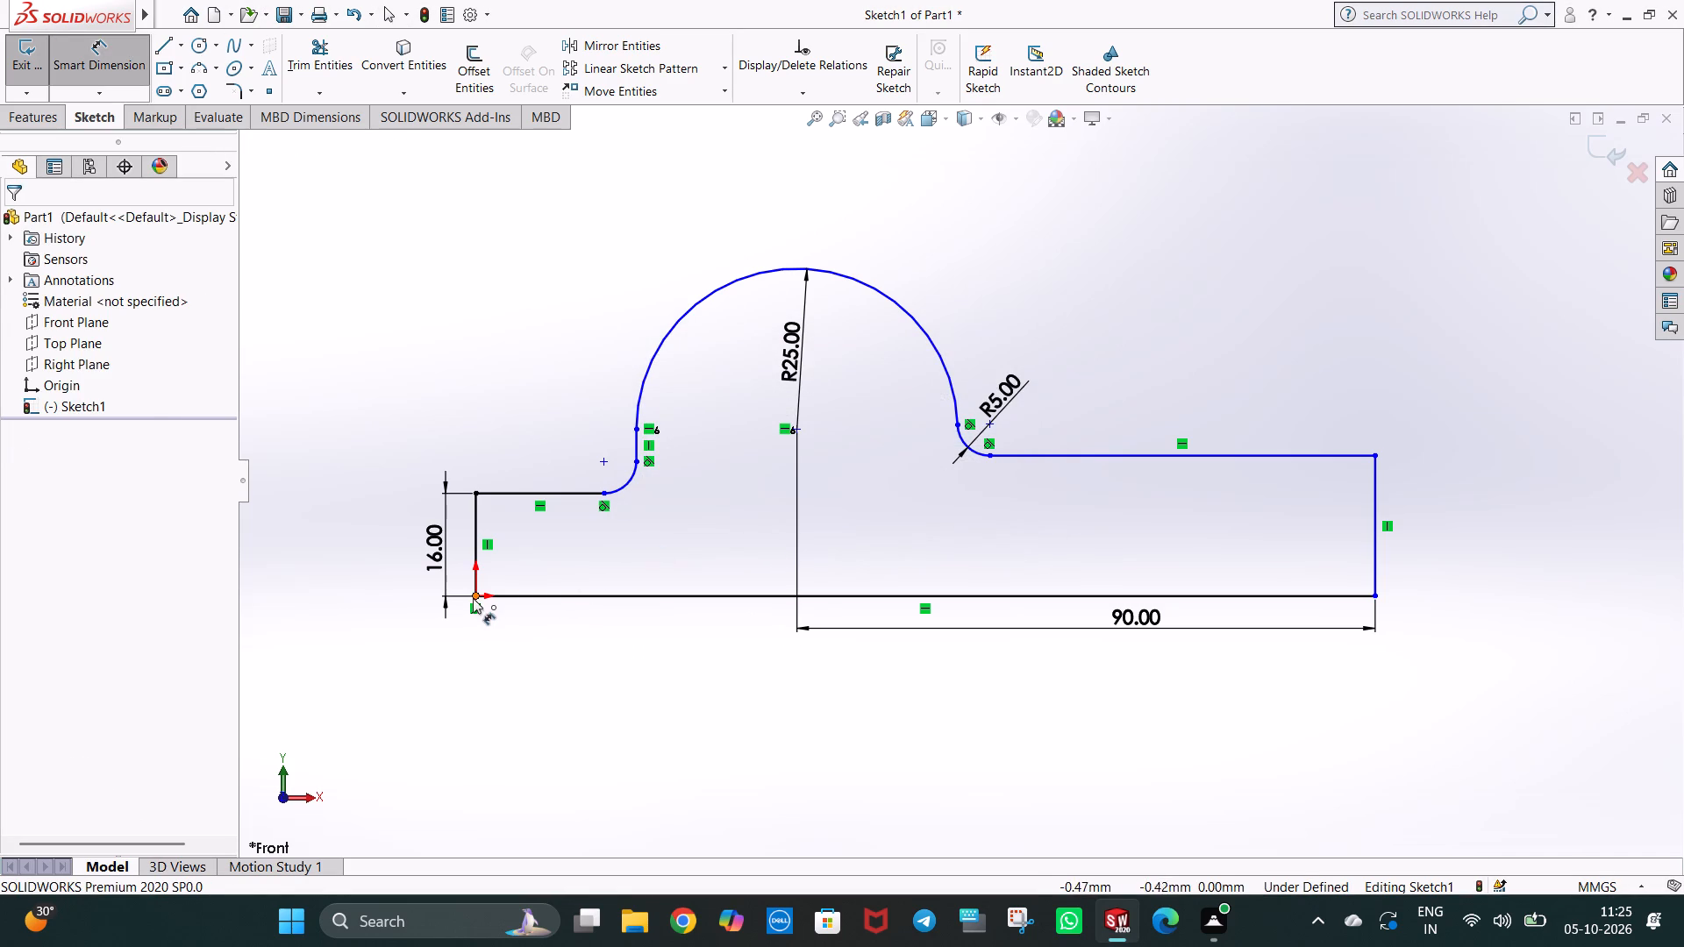
pyautogui.click(473, 597)
pyautogui.click(799, 431)
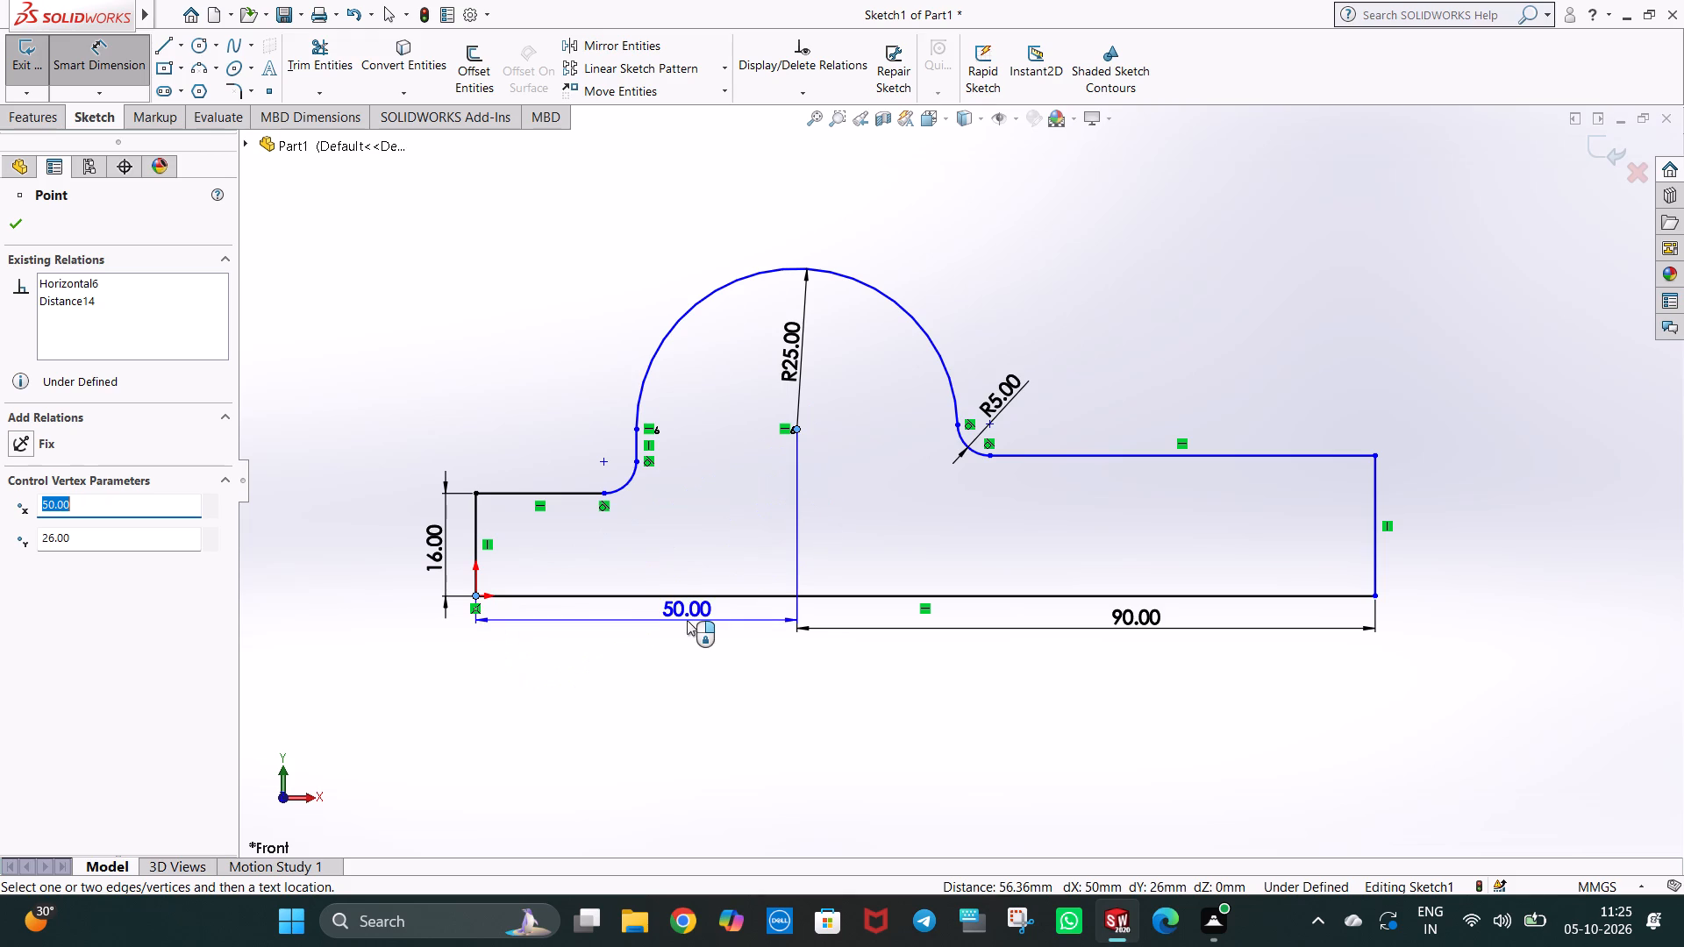
pyautogui.click(653, 638)
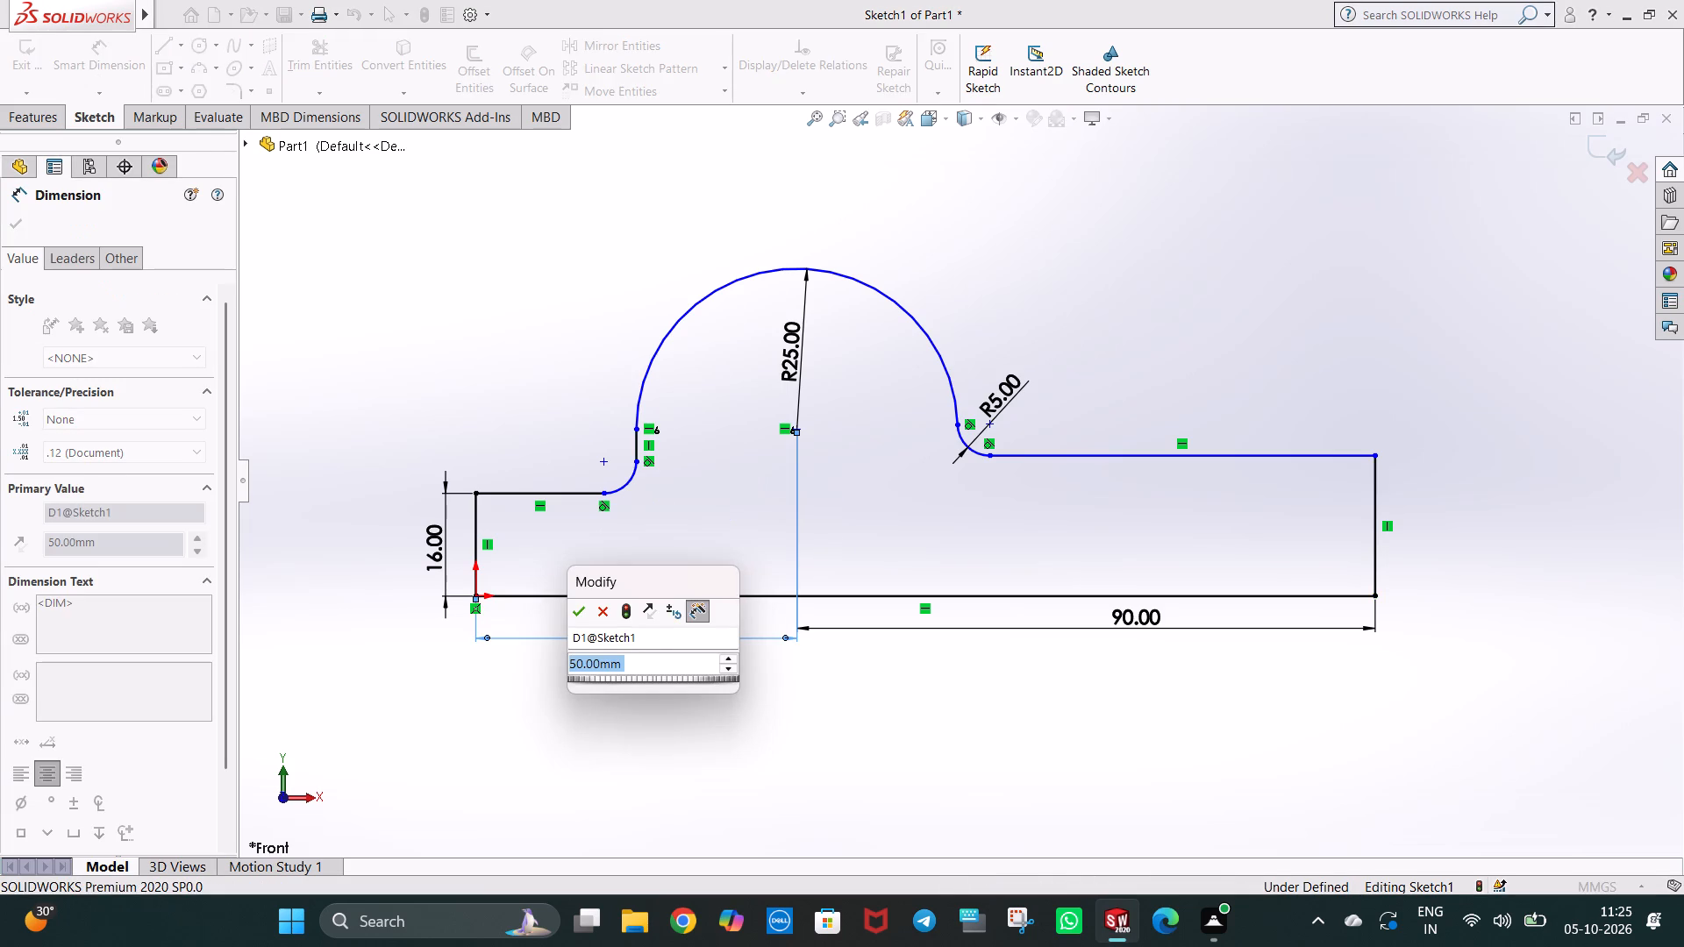
pyautogui.write('75')
pyautogui.press('Return')
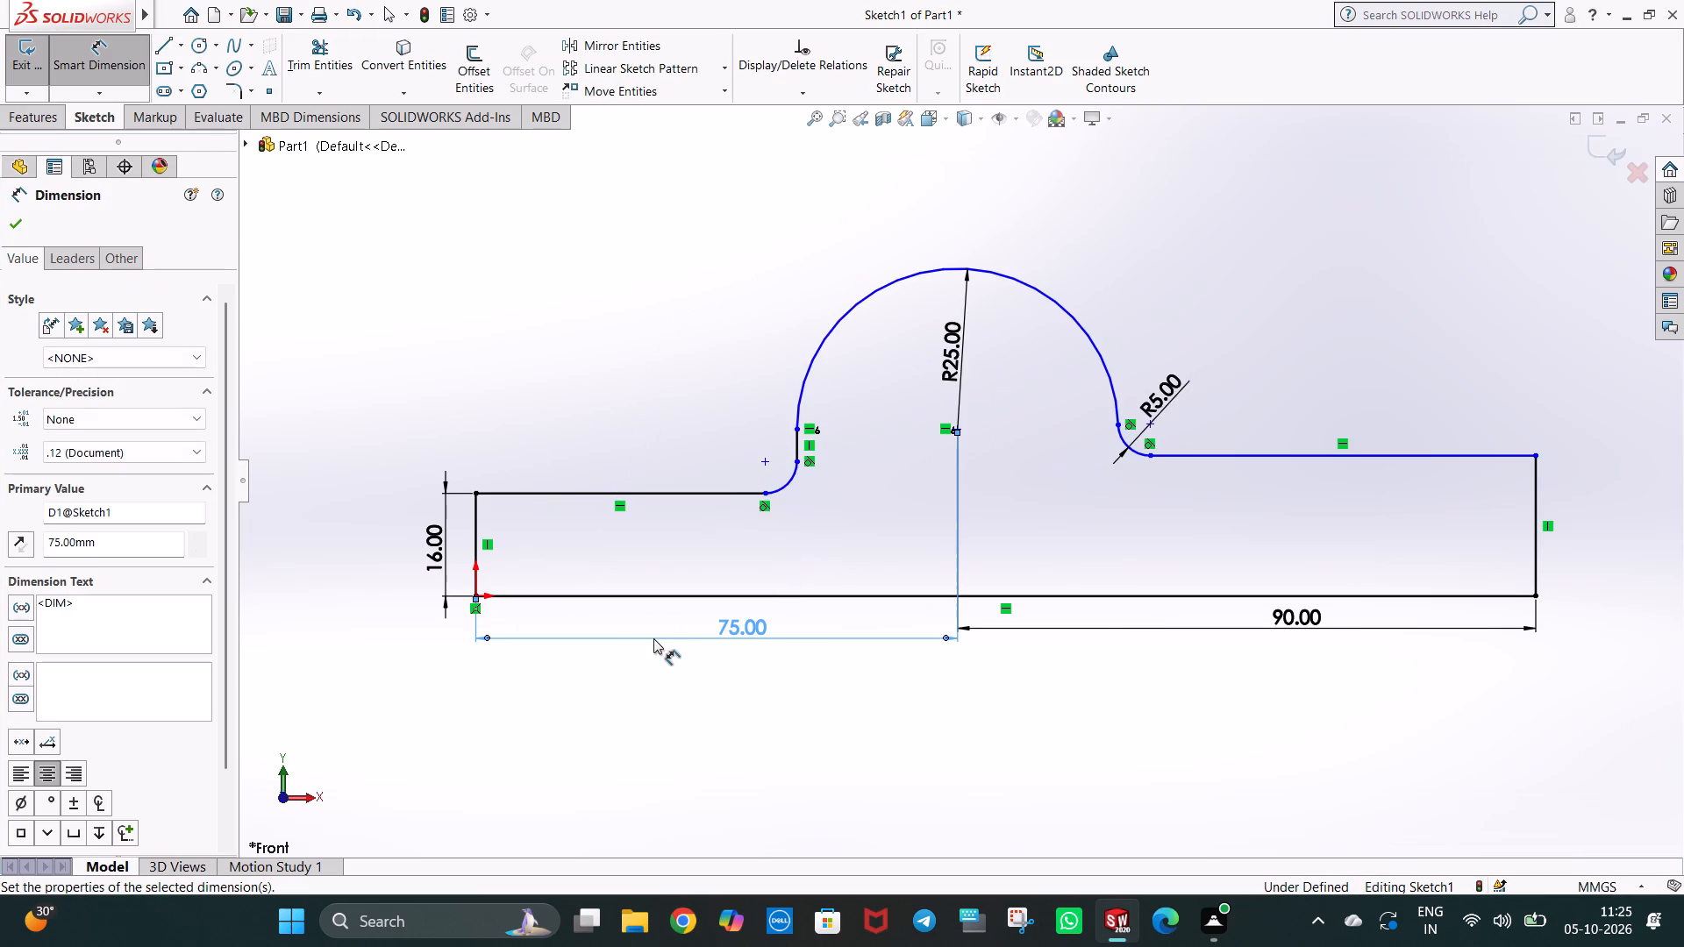
# Dimension the bearing arc's centre at a height of 36 mm above the base line.
pyautogui.click(956, 429)
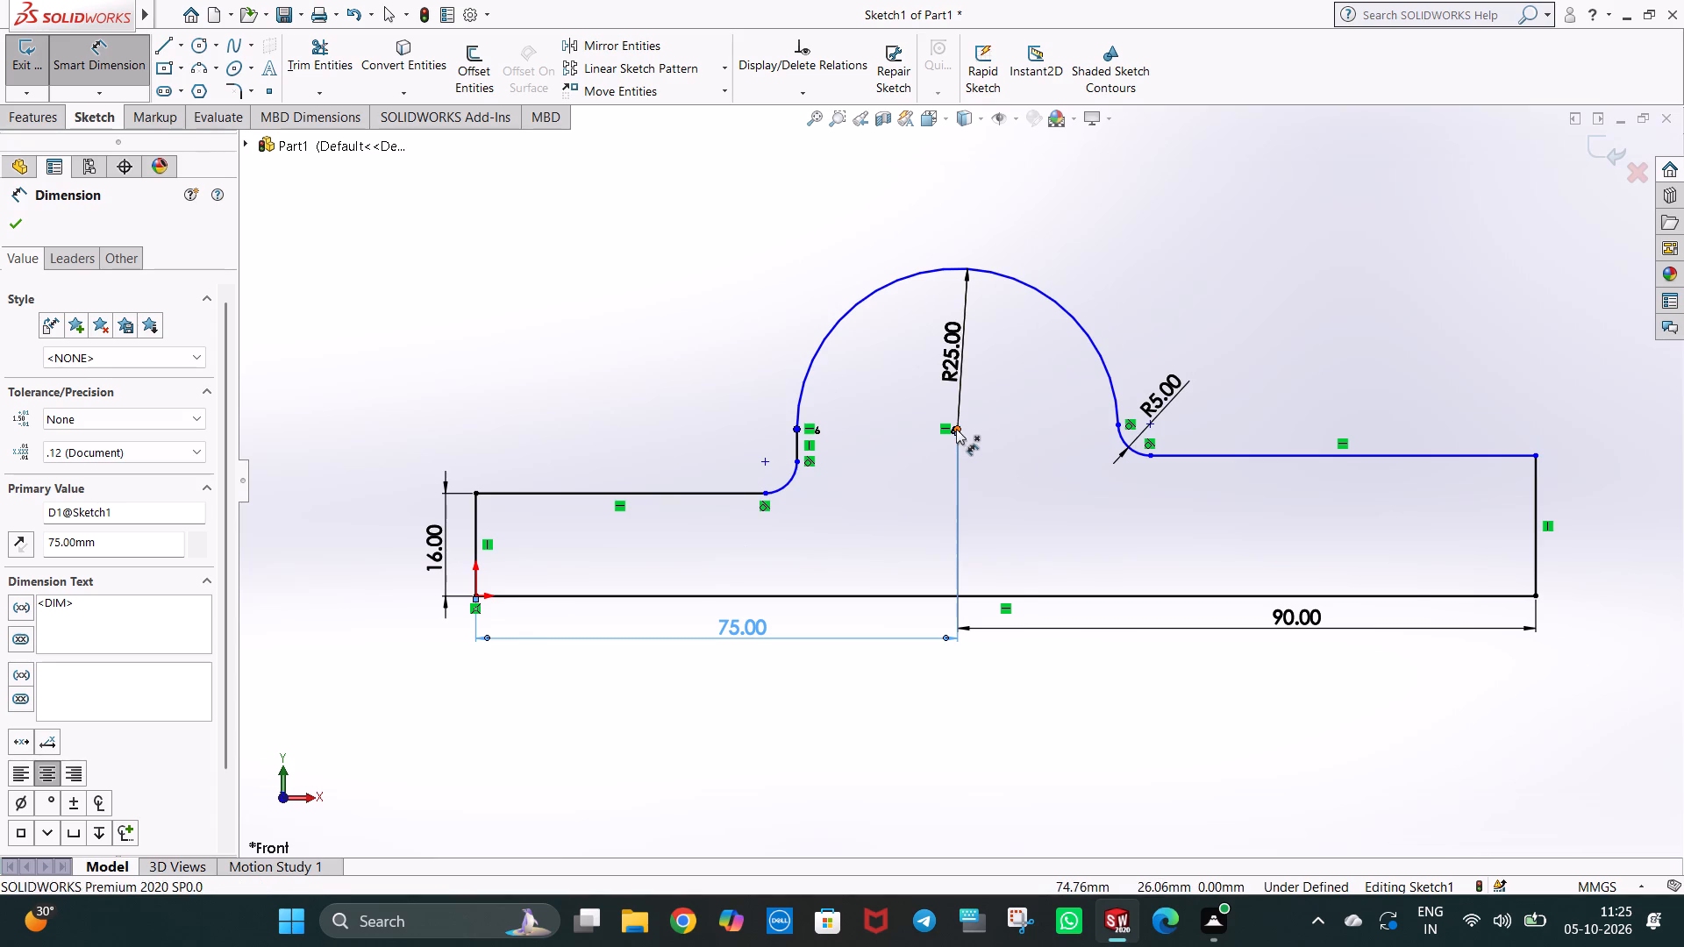
pyautogui.click(987, 599)
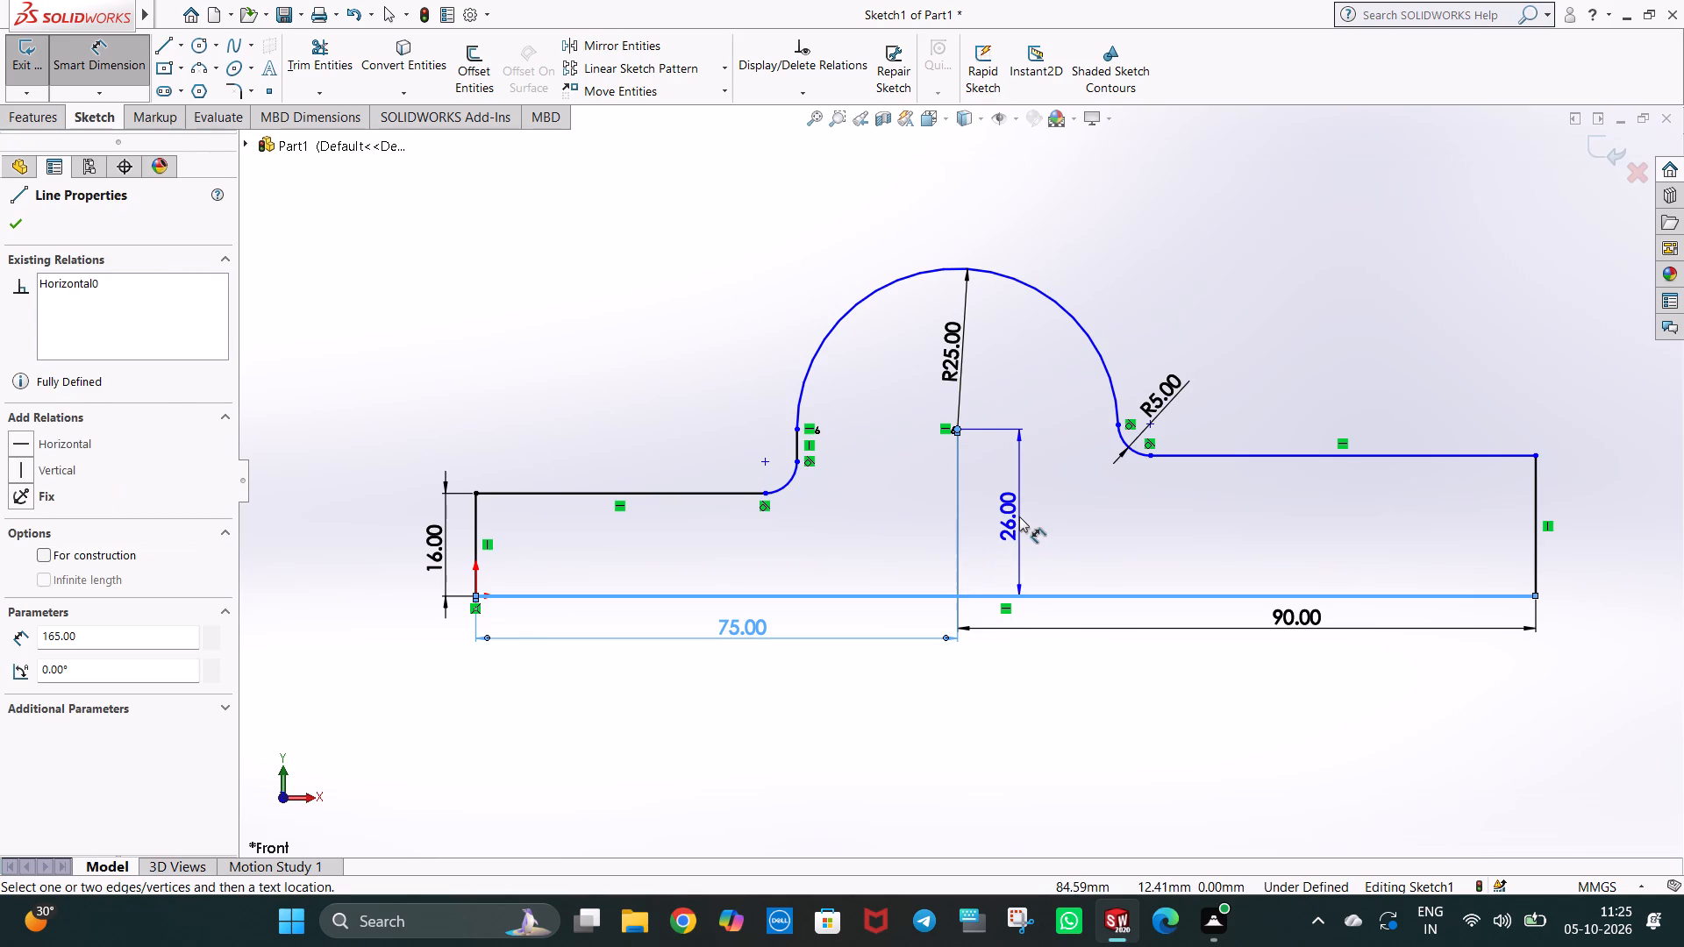
pyautogui.click(1019, 516)
pyautogui.write('36')
pyautogui.press('Return')
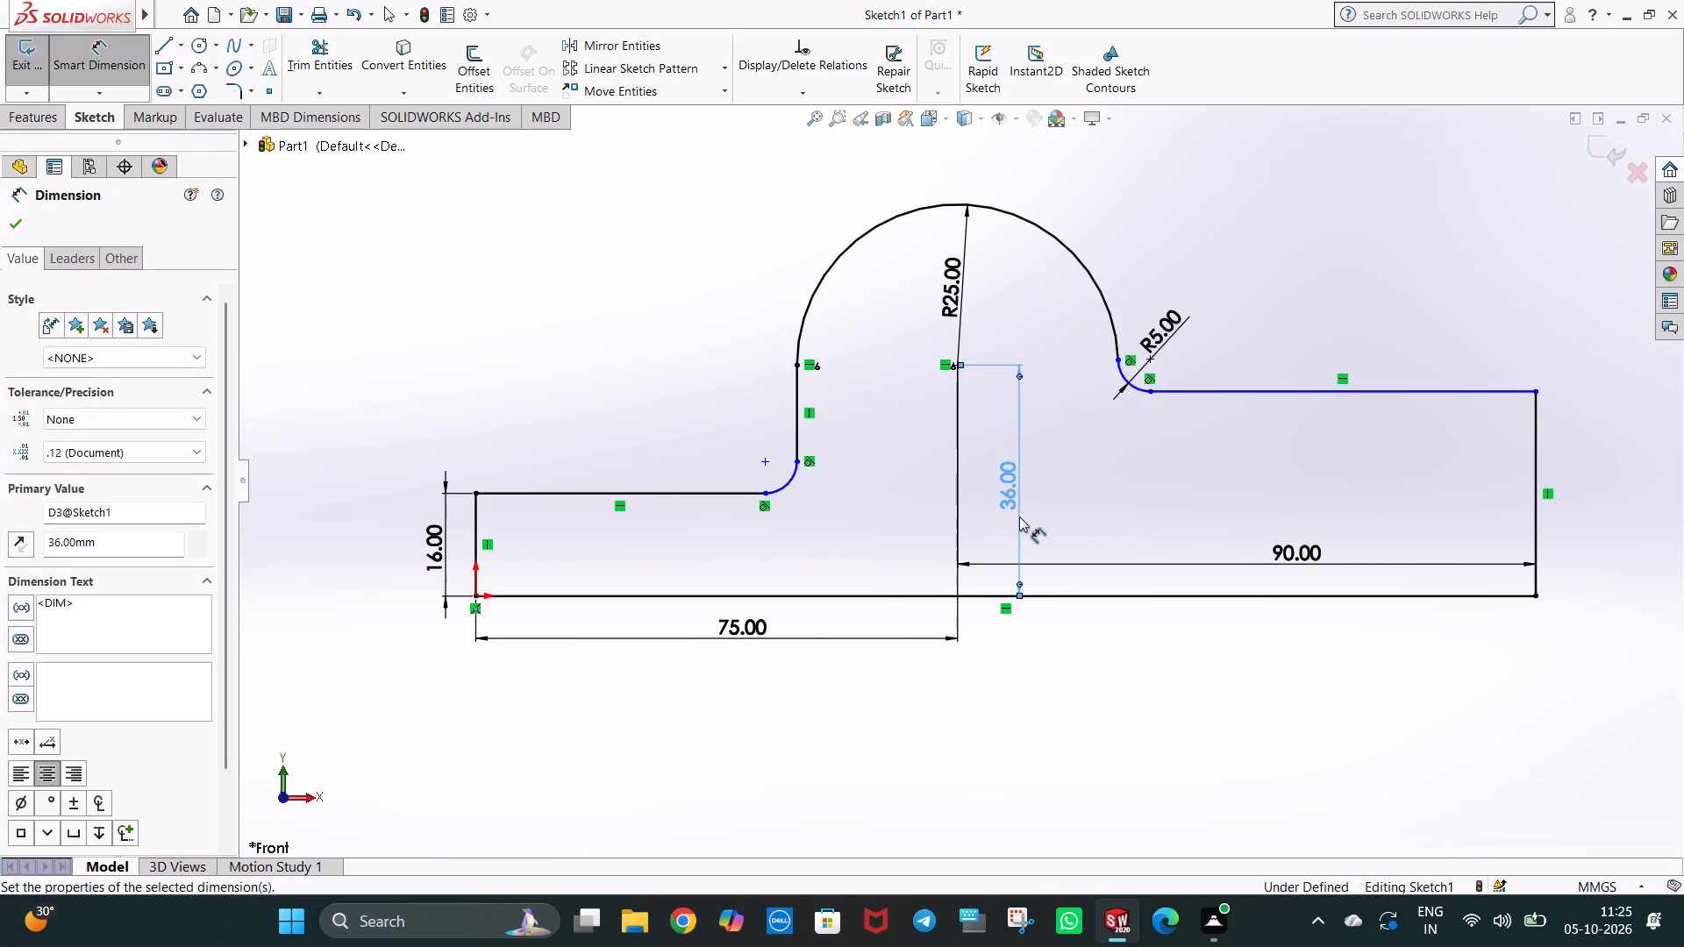
pyautogui.click(1125, 667)
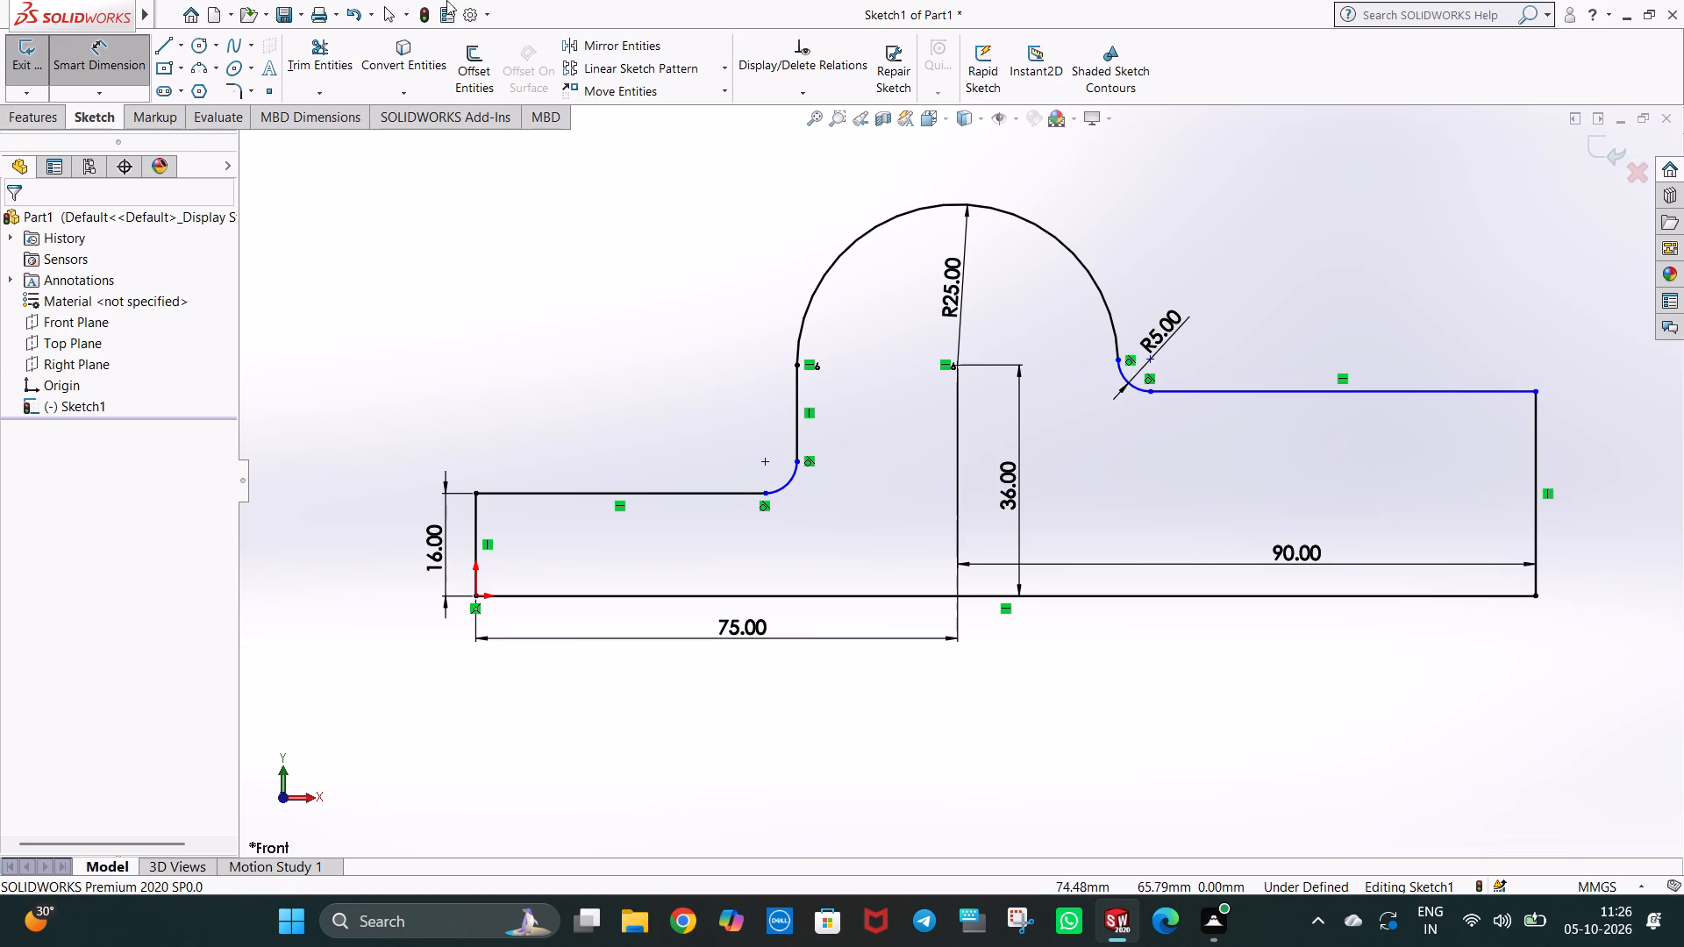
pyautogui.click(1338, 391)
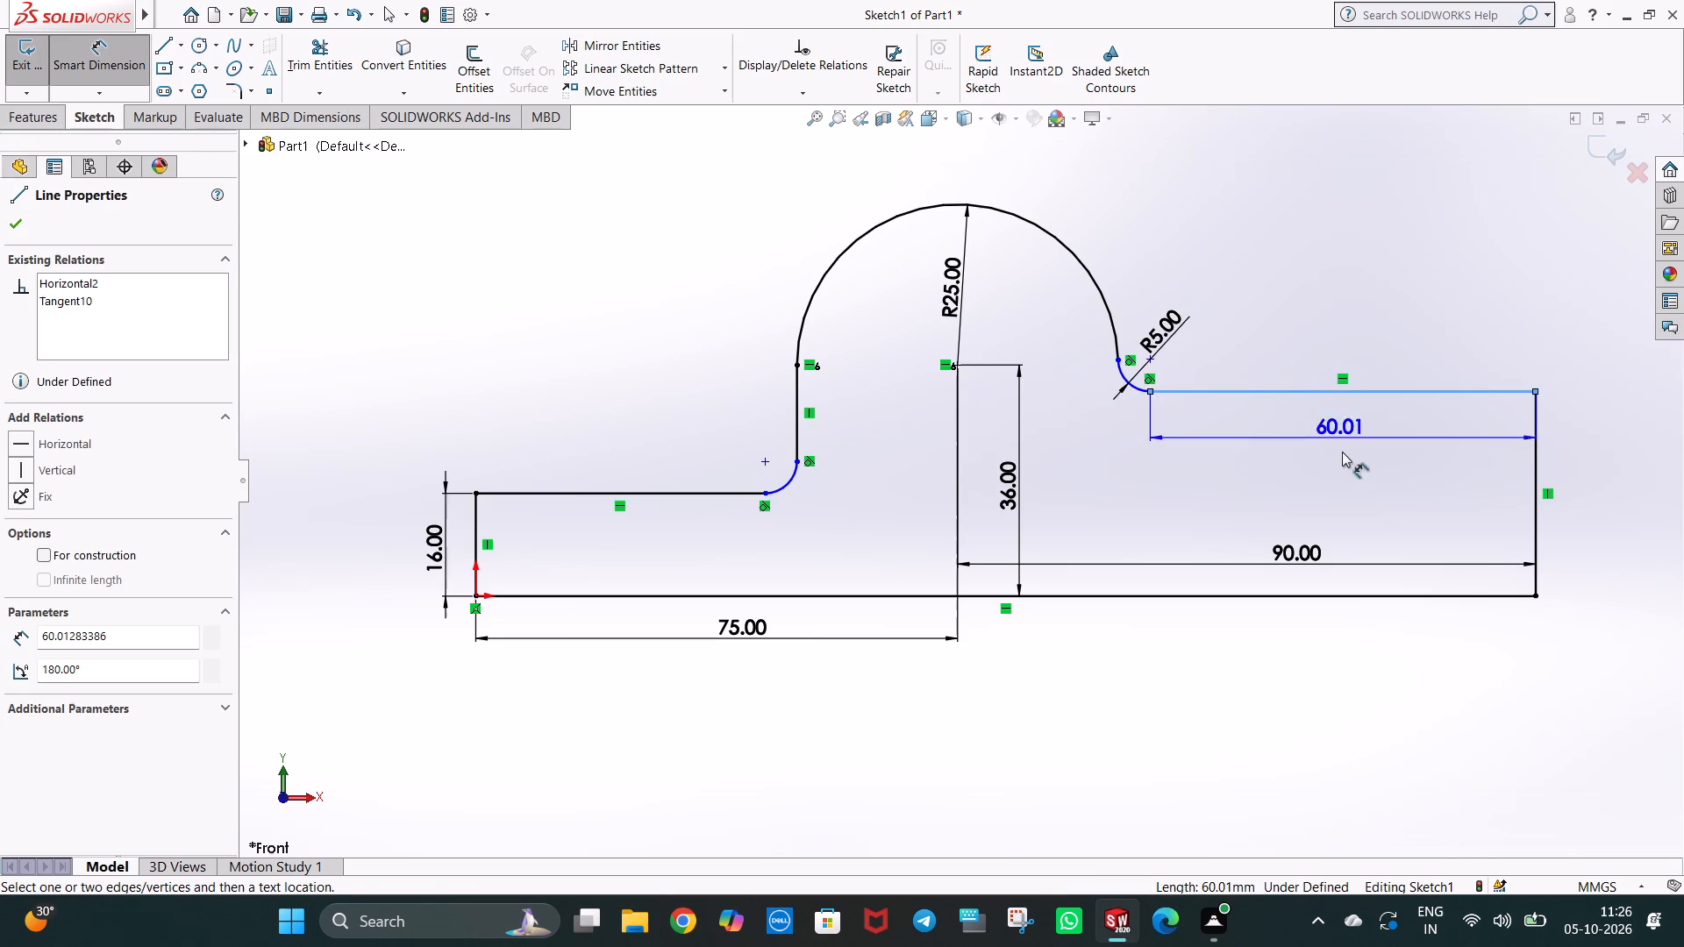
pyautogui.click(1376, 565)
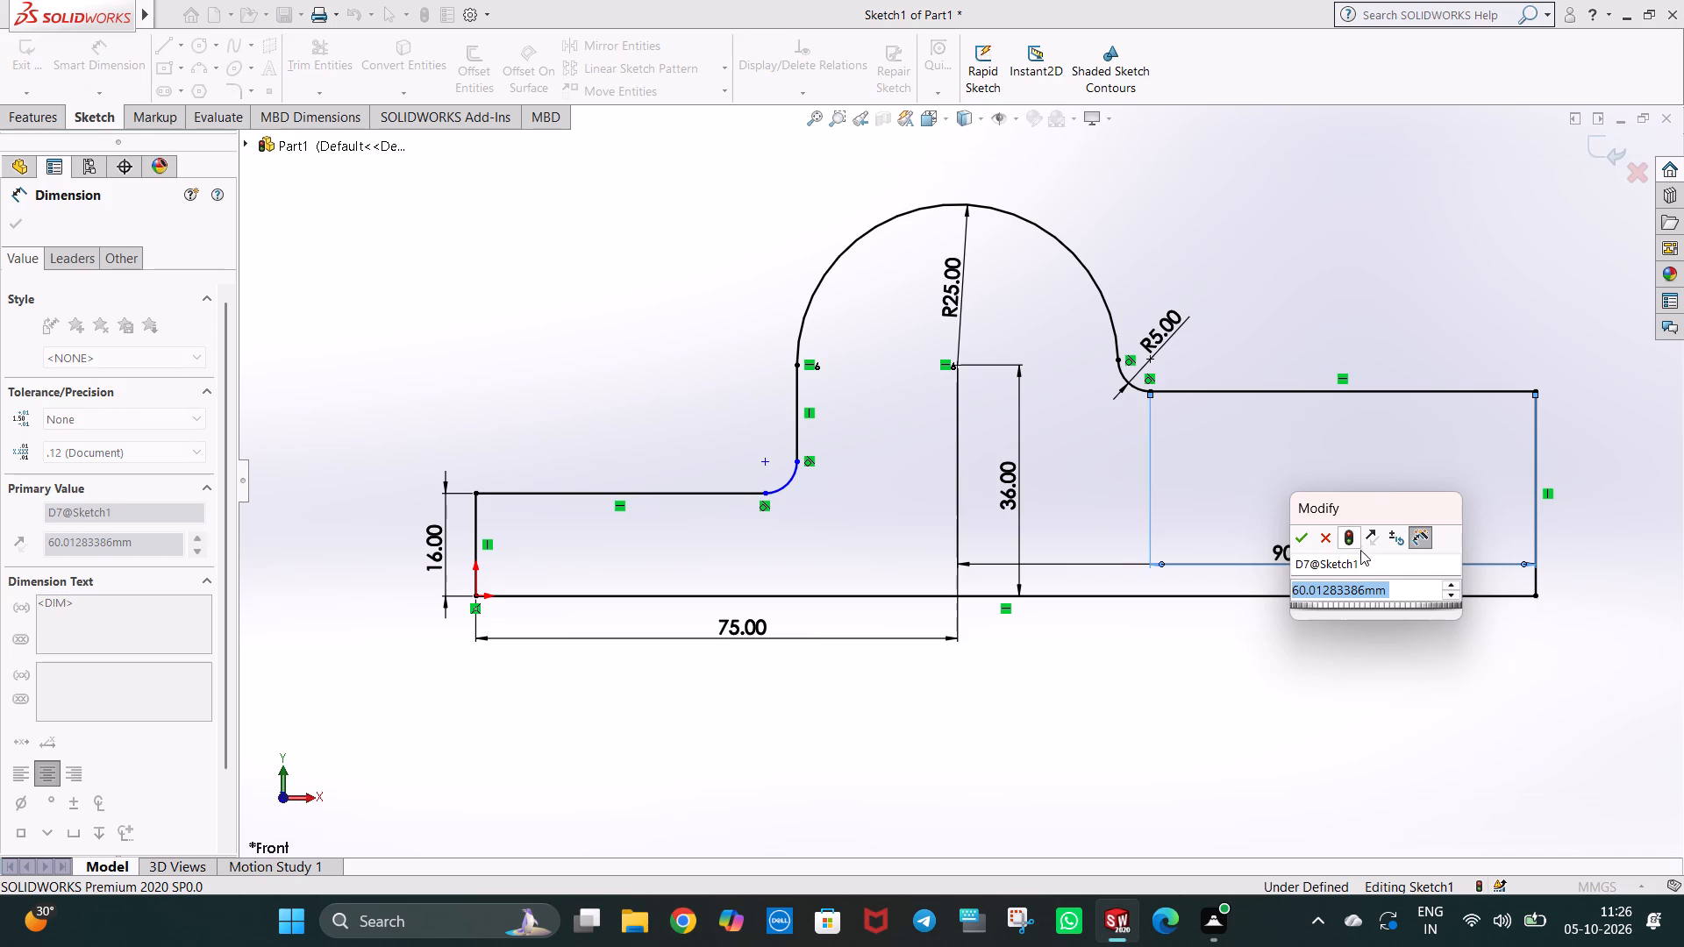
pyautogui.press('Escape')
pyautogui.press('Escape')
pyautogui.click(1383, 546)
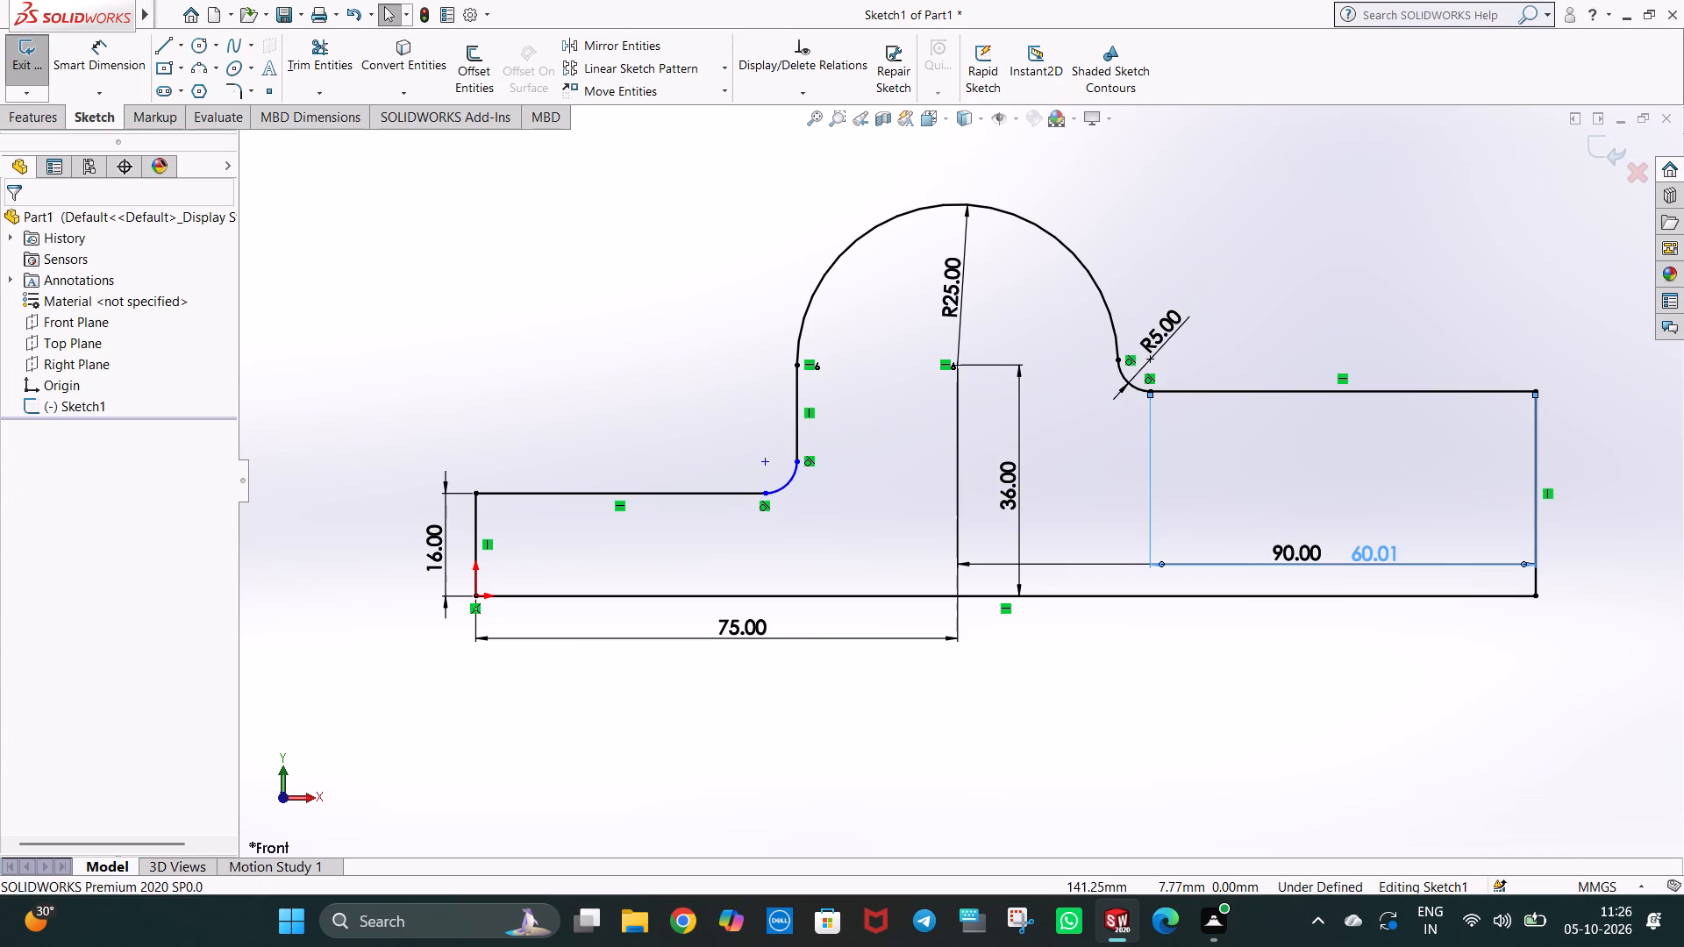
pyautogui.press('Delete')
# Dimension the height of the higher step's top line above the base line as 27 mm.
pyautogui.click(99, 64)
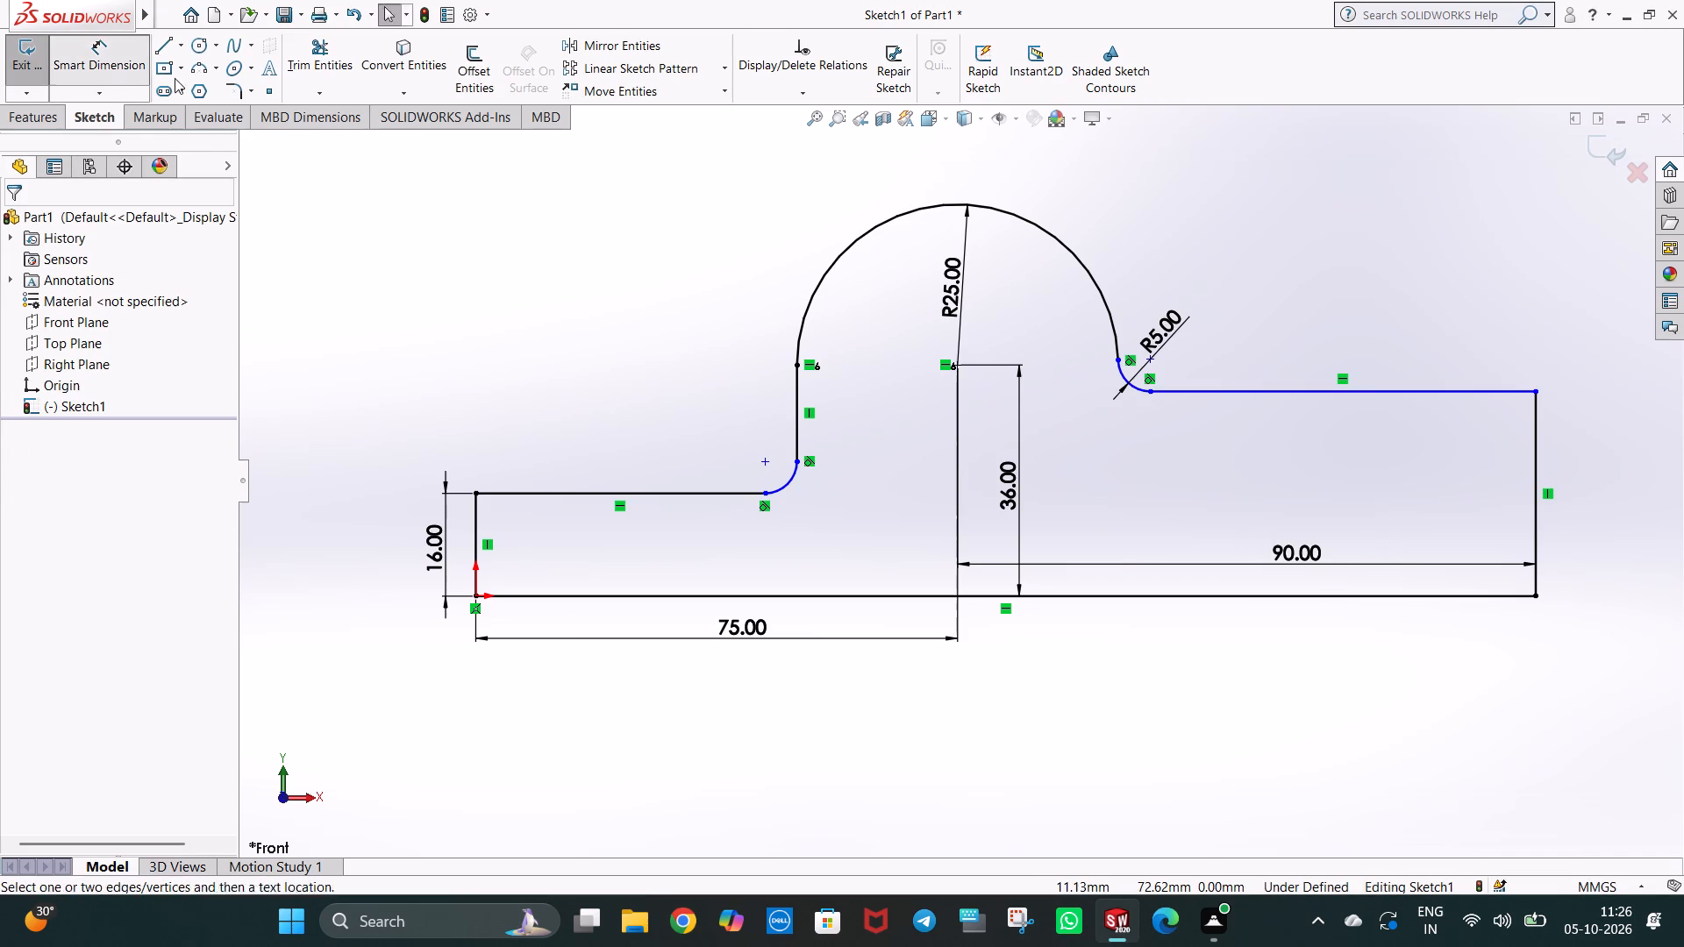
pyautogui.click(1468, 392)
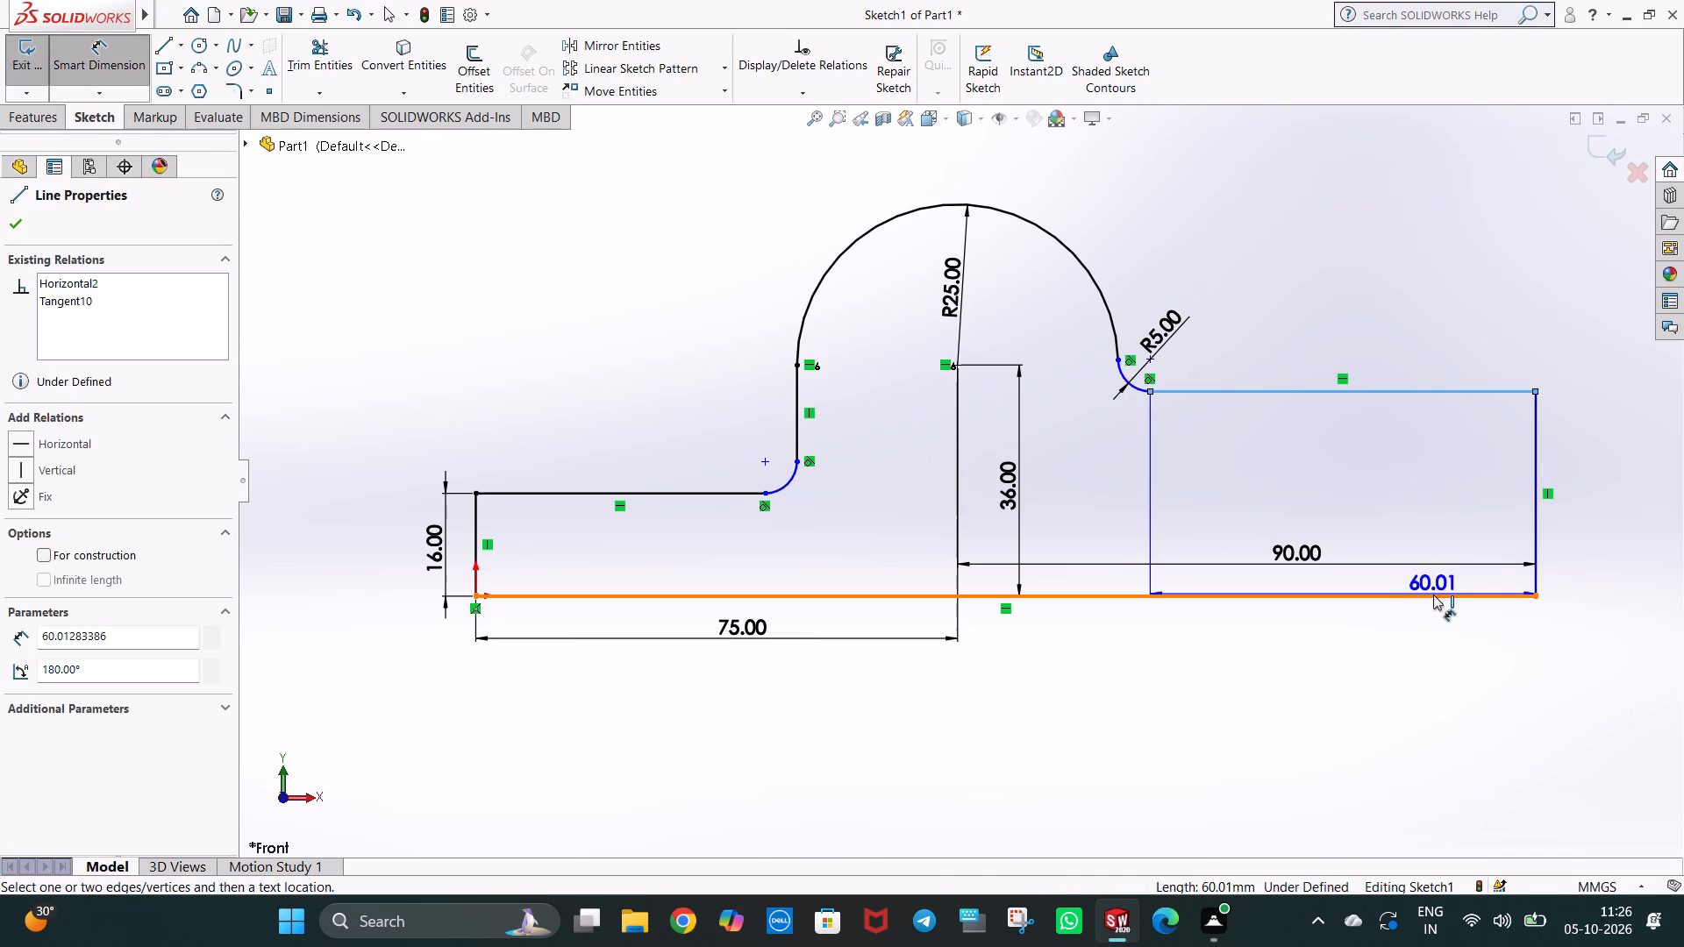
pyautogui.click(1433, 595)
pyautogui.click(1398, 490)
pyautogui.write('27')
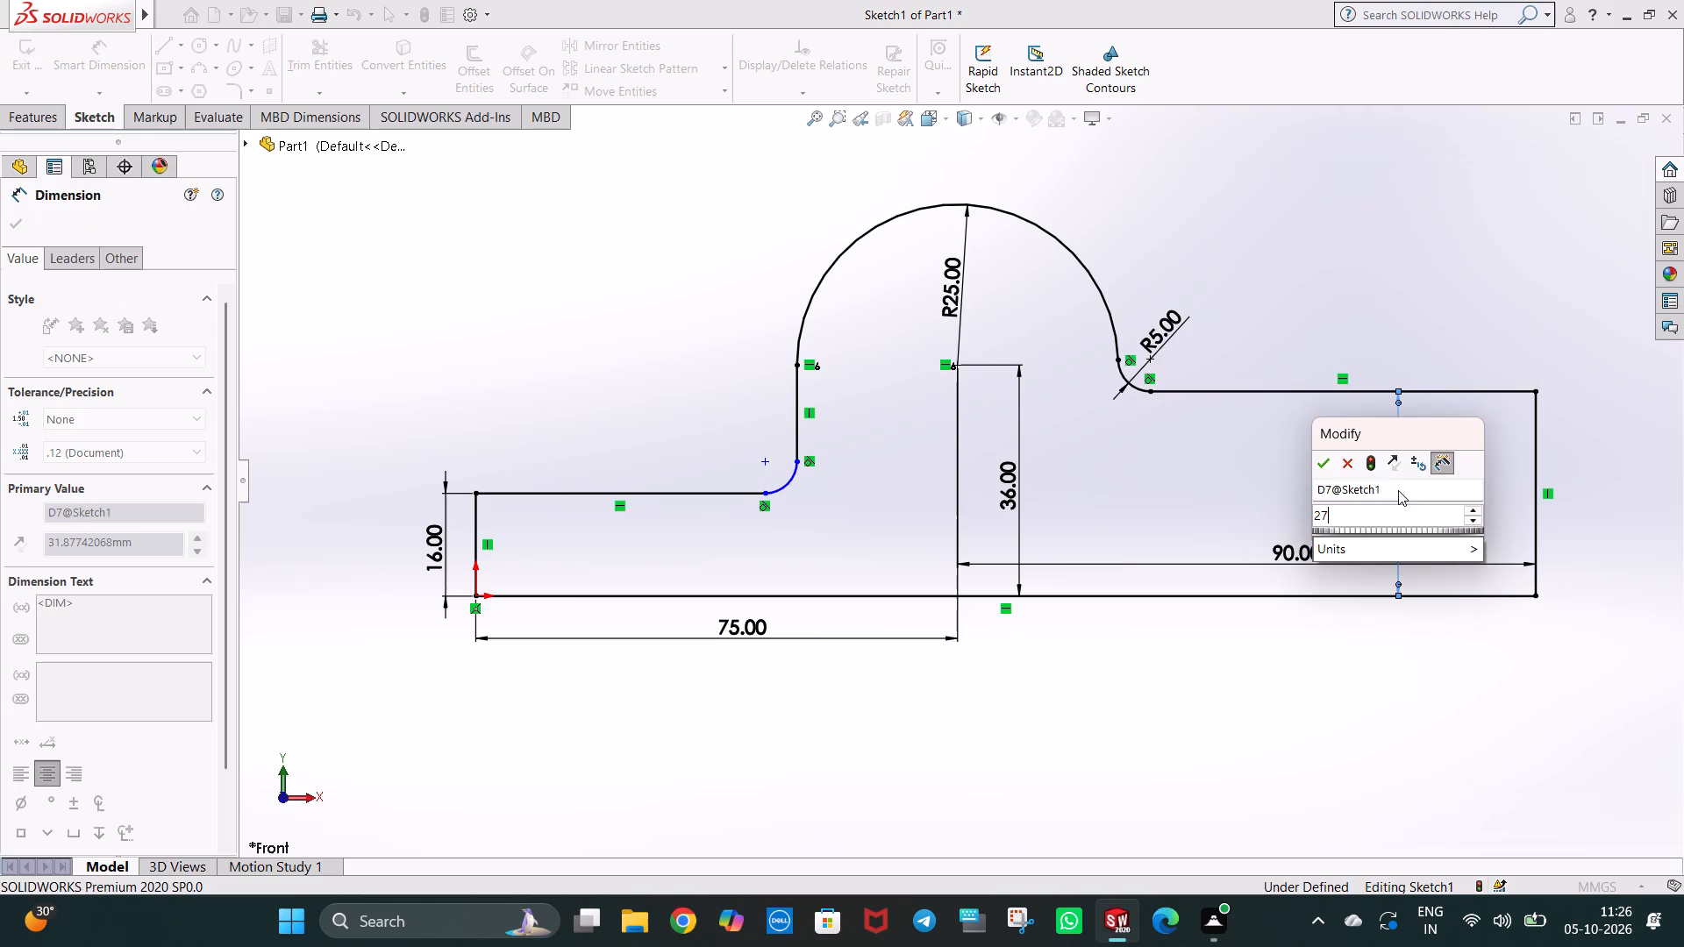
pyautogui.press('Return')
pyautogui.click(1329, 754)
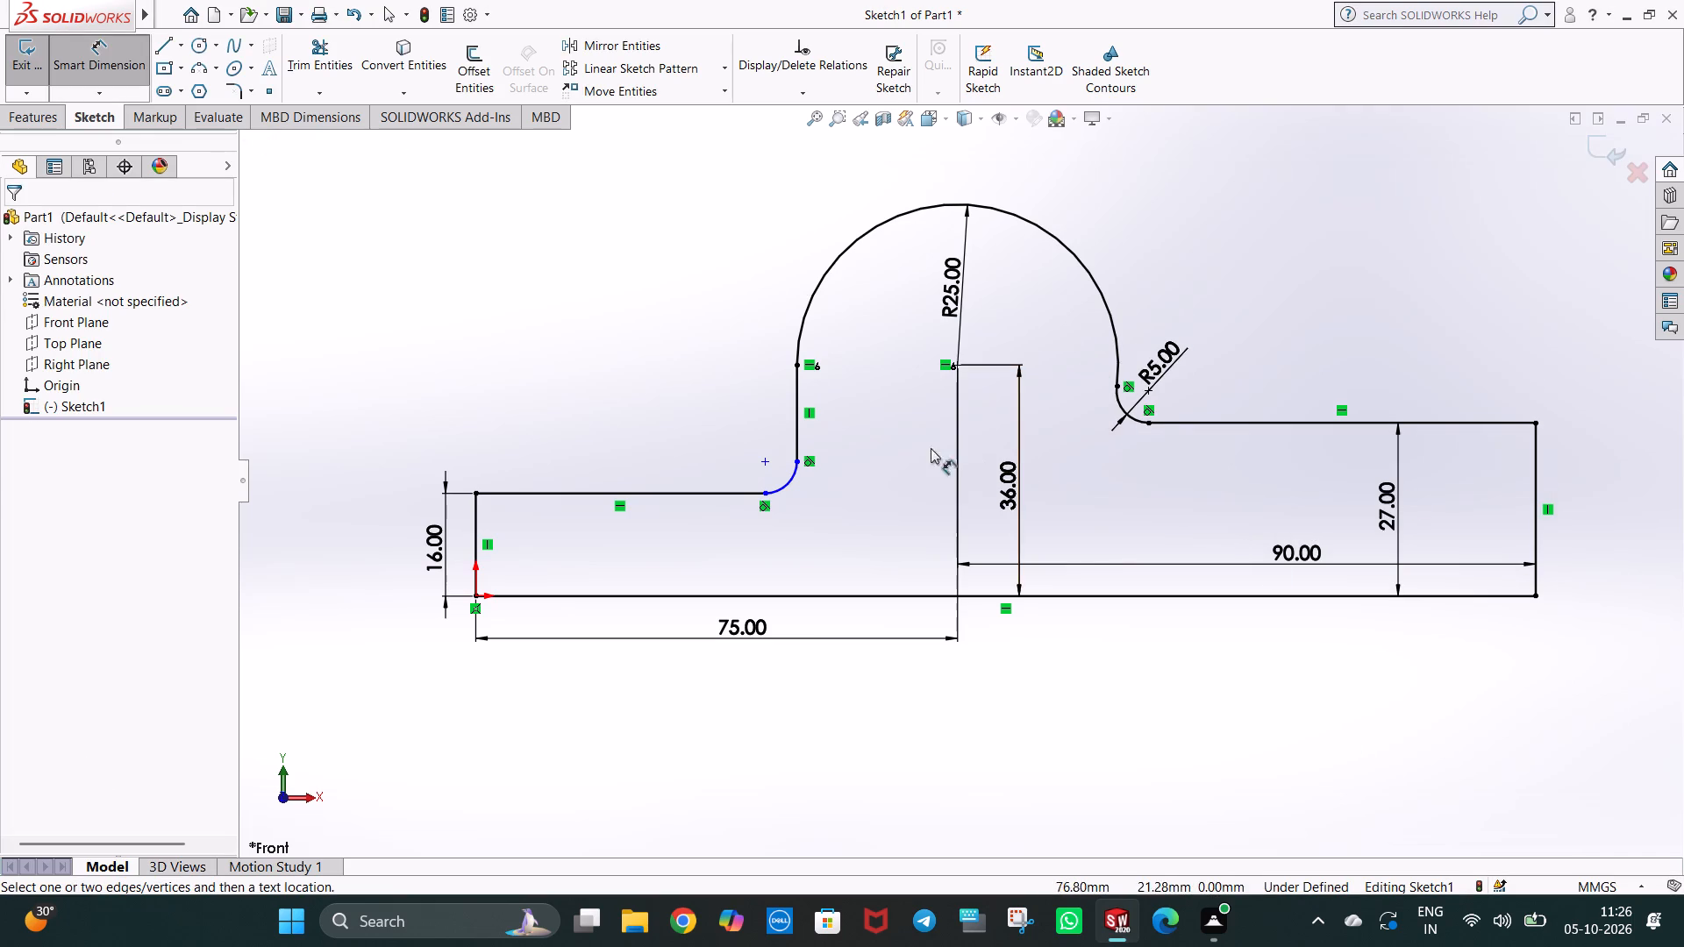
# Add a 5 mm radius dimension to the transition arc beside the lower step.
pyautogui.click(792, 480)
pyautogui.click(825, 508)
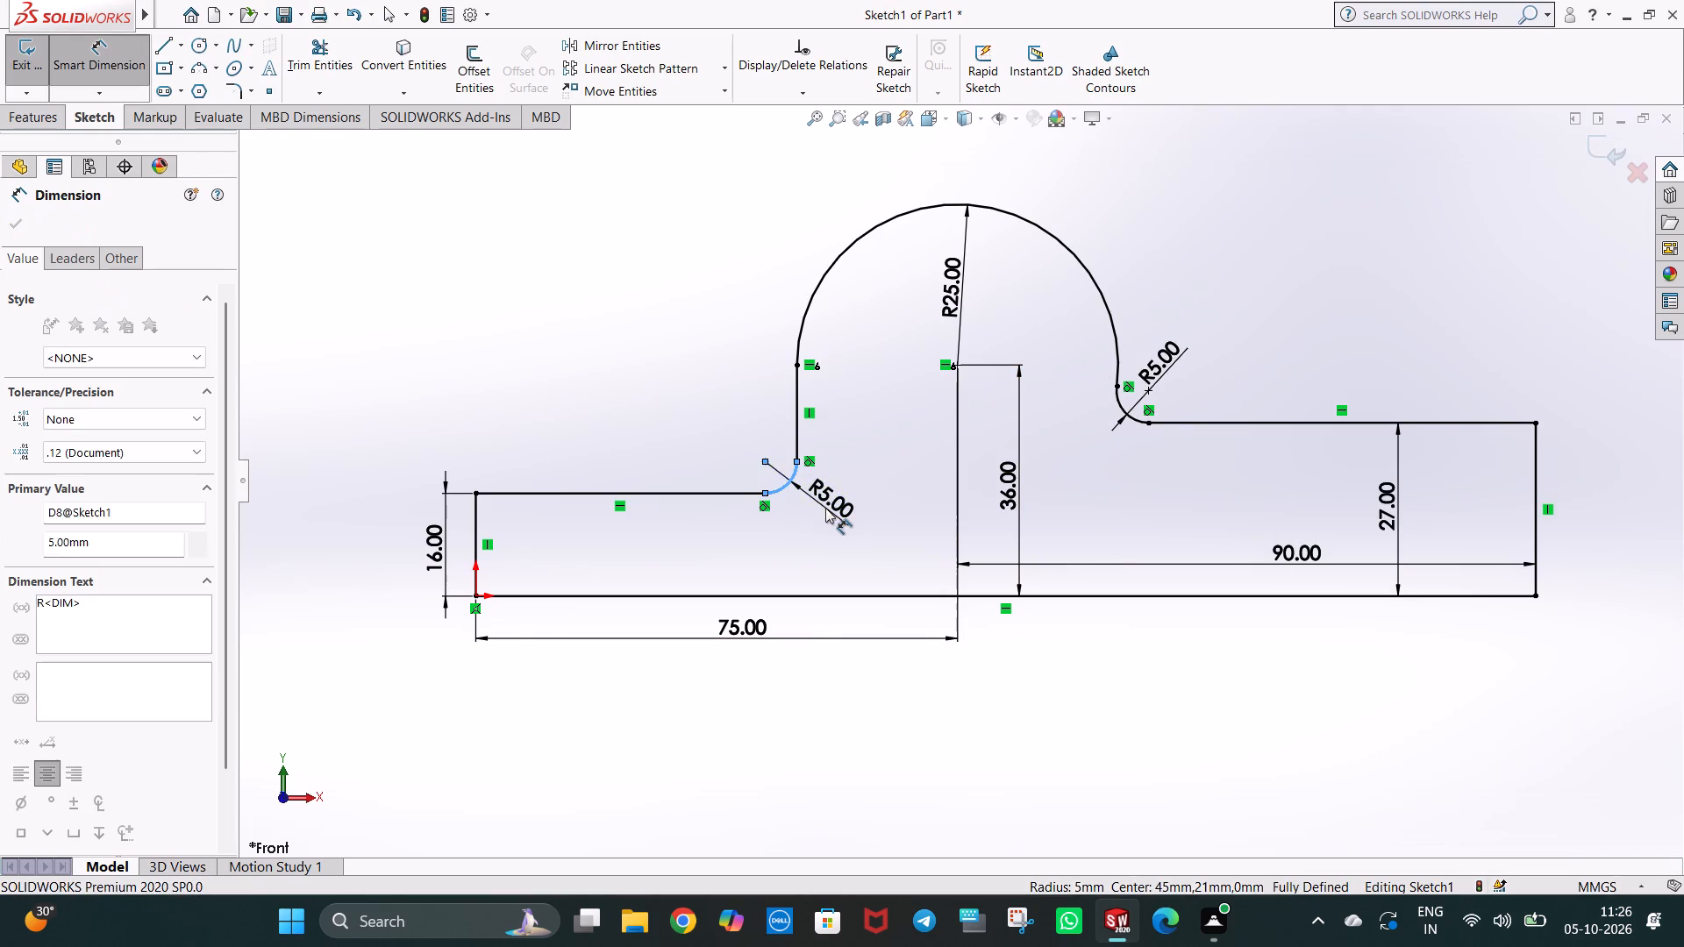
pyautogui.click(755, 480)
pyautogui.click(1202, 661)
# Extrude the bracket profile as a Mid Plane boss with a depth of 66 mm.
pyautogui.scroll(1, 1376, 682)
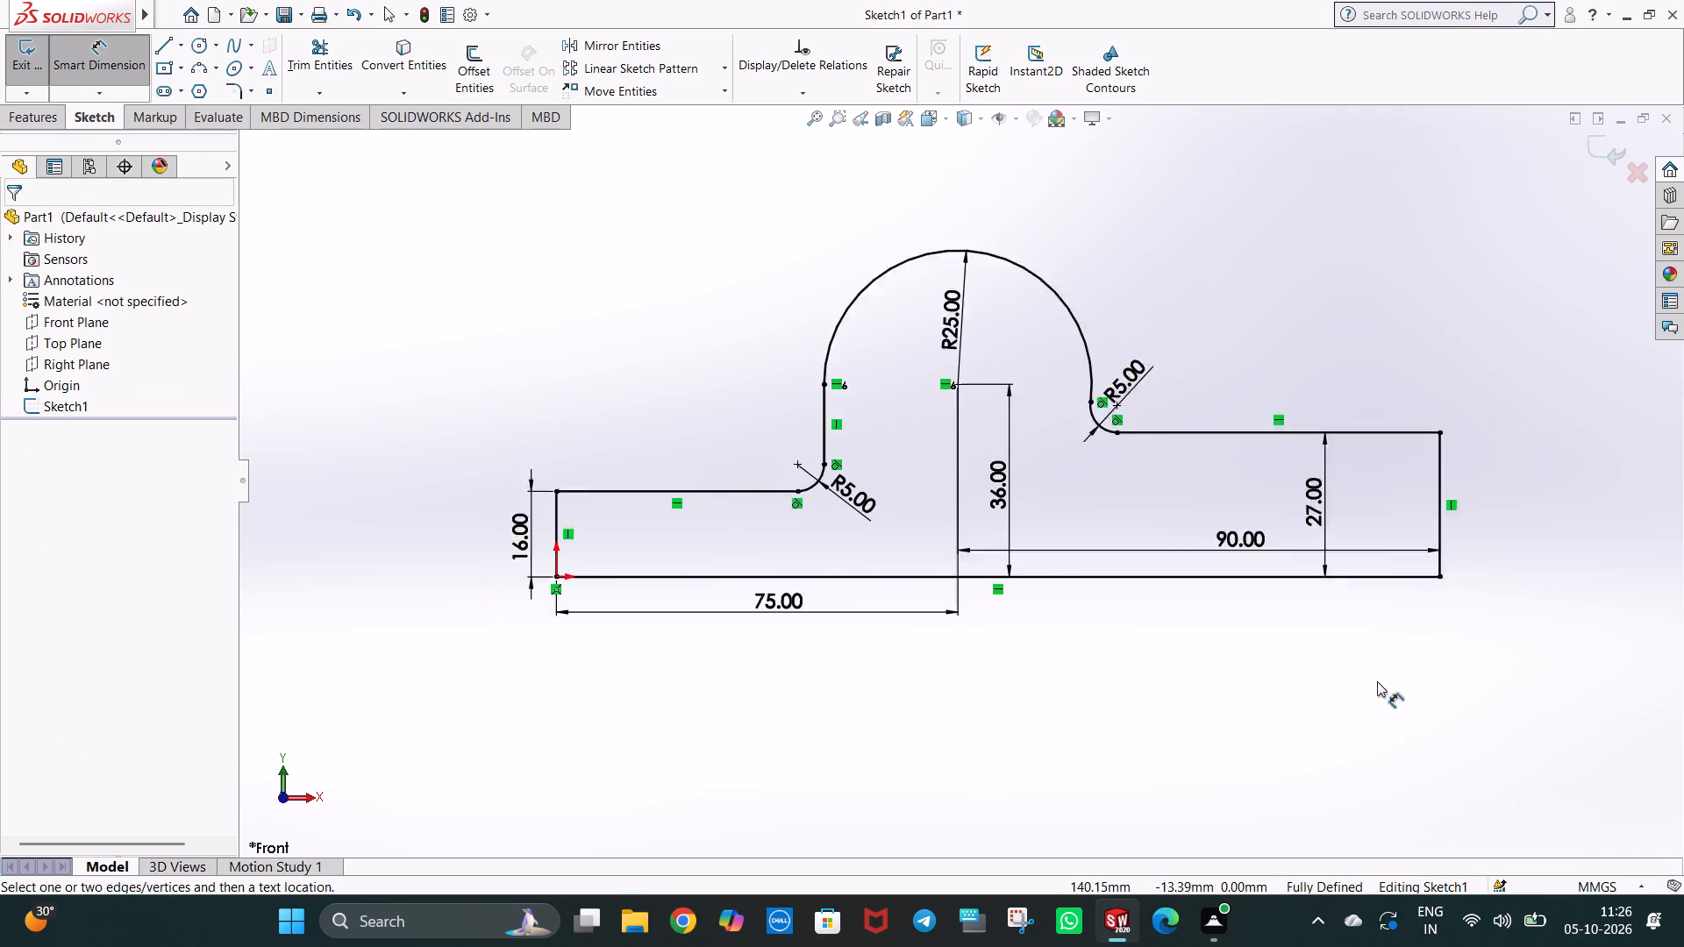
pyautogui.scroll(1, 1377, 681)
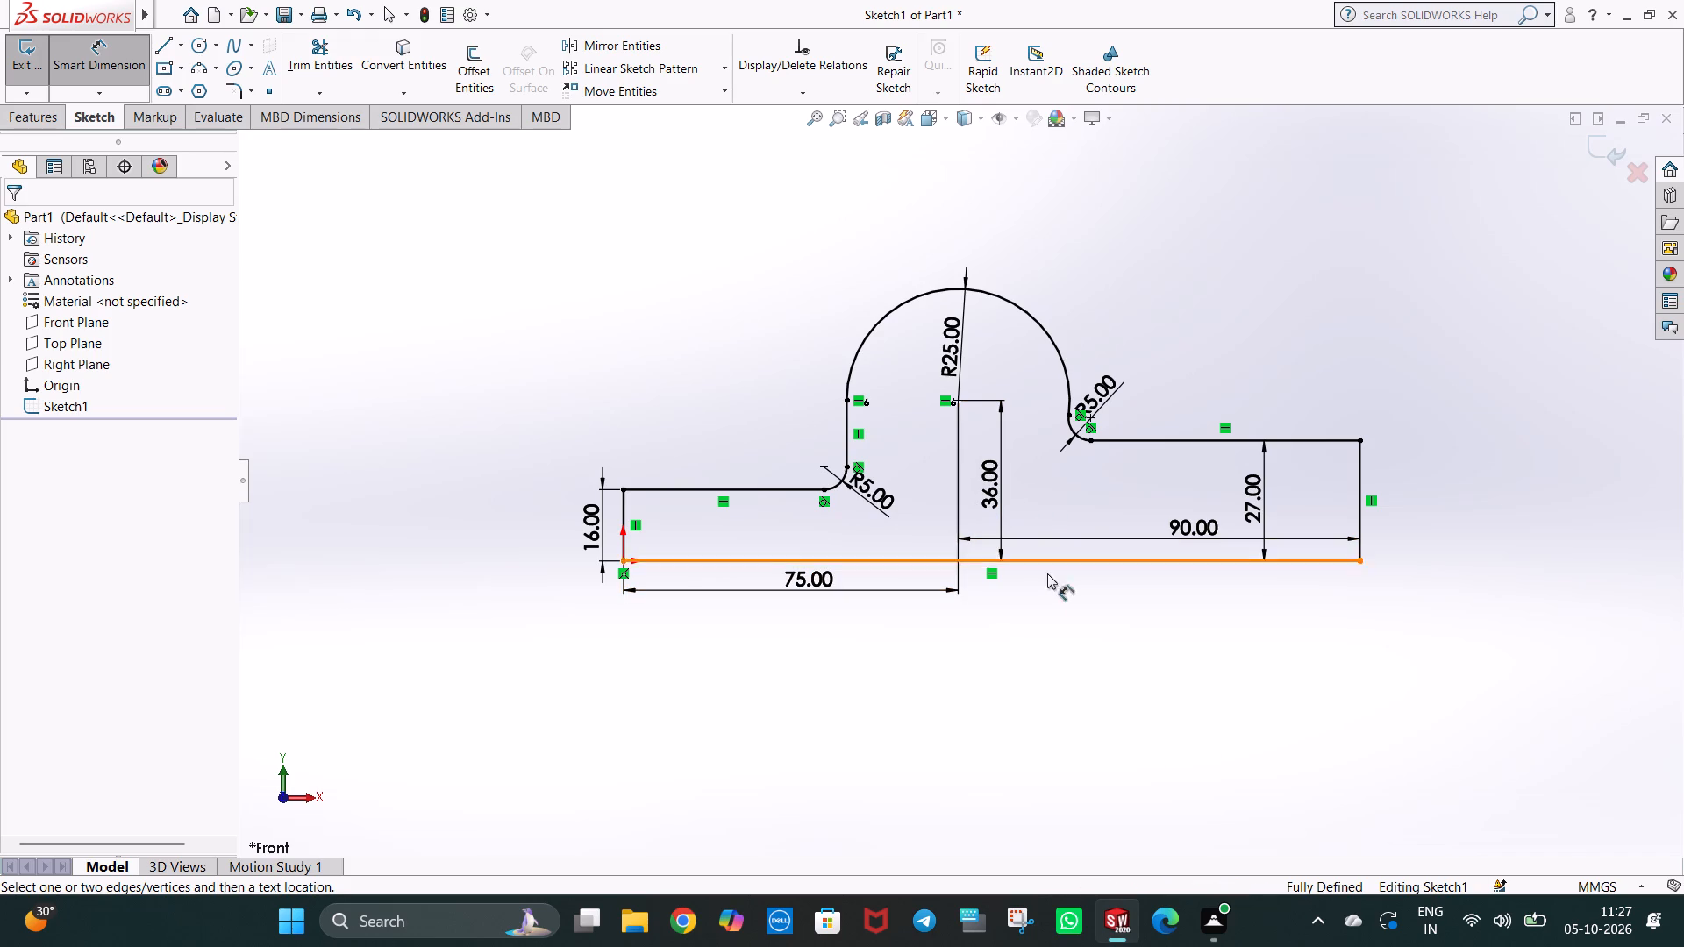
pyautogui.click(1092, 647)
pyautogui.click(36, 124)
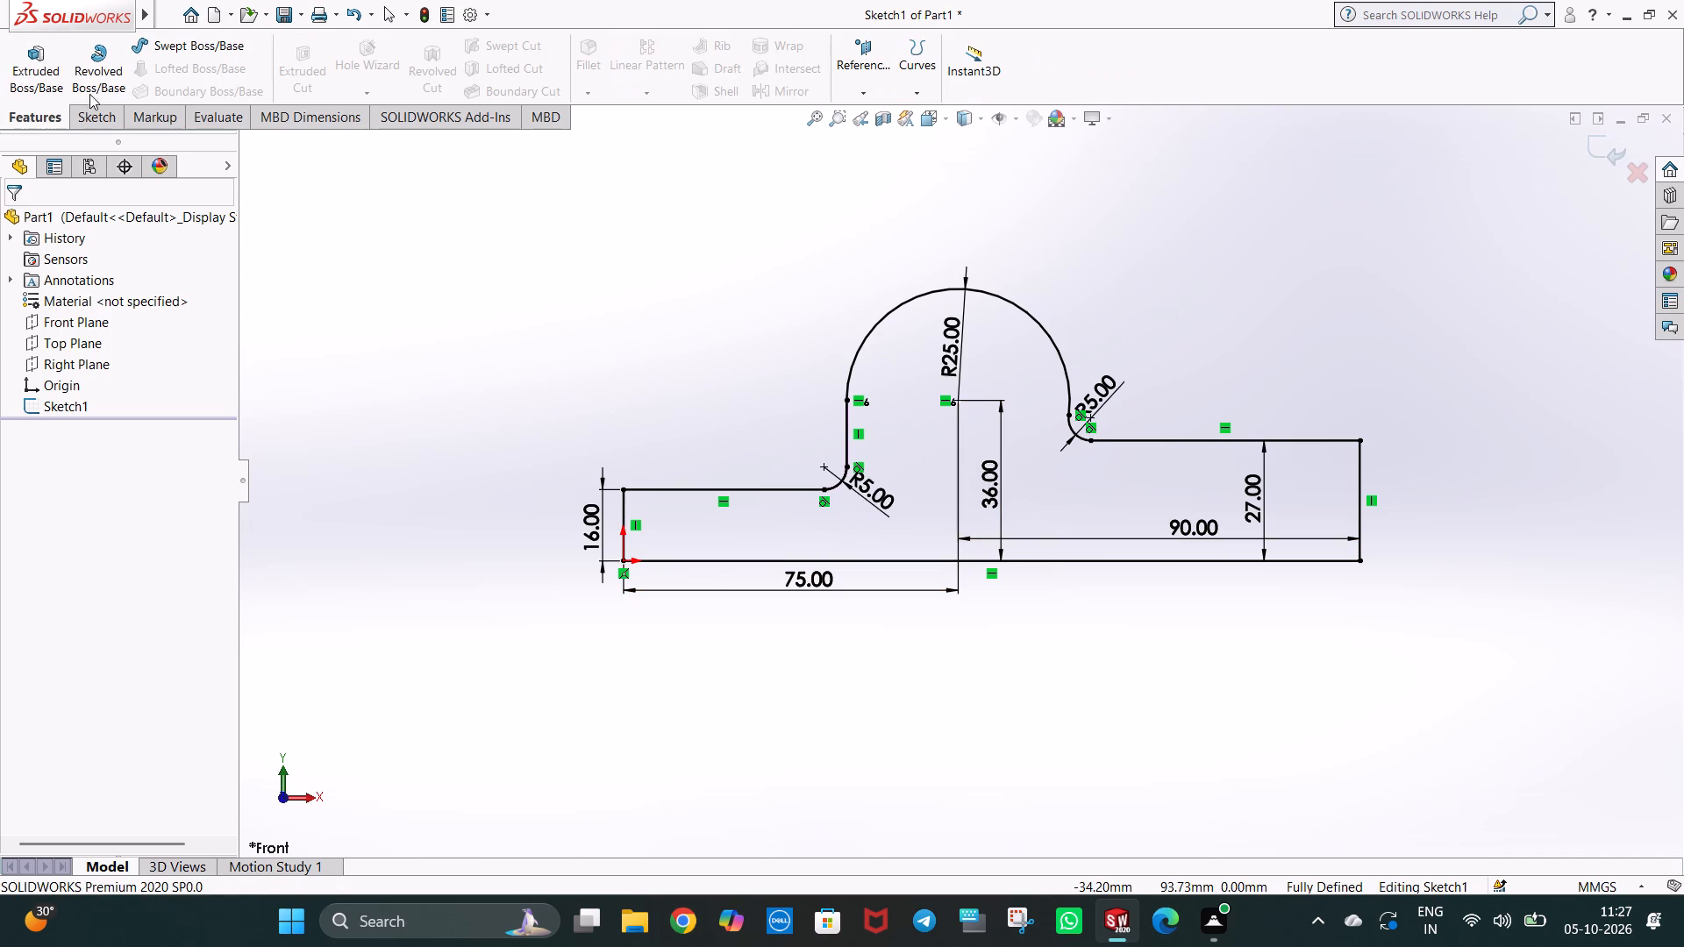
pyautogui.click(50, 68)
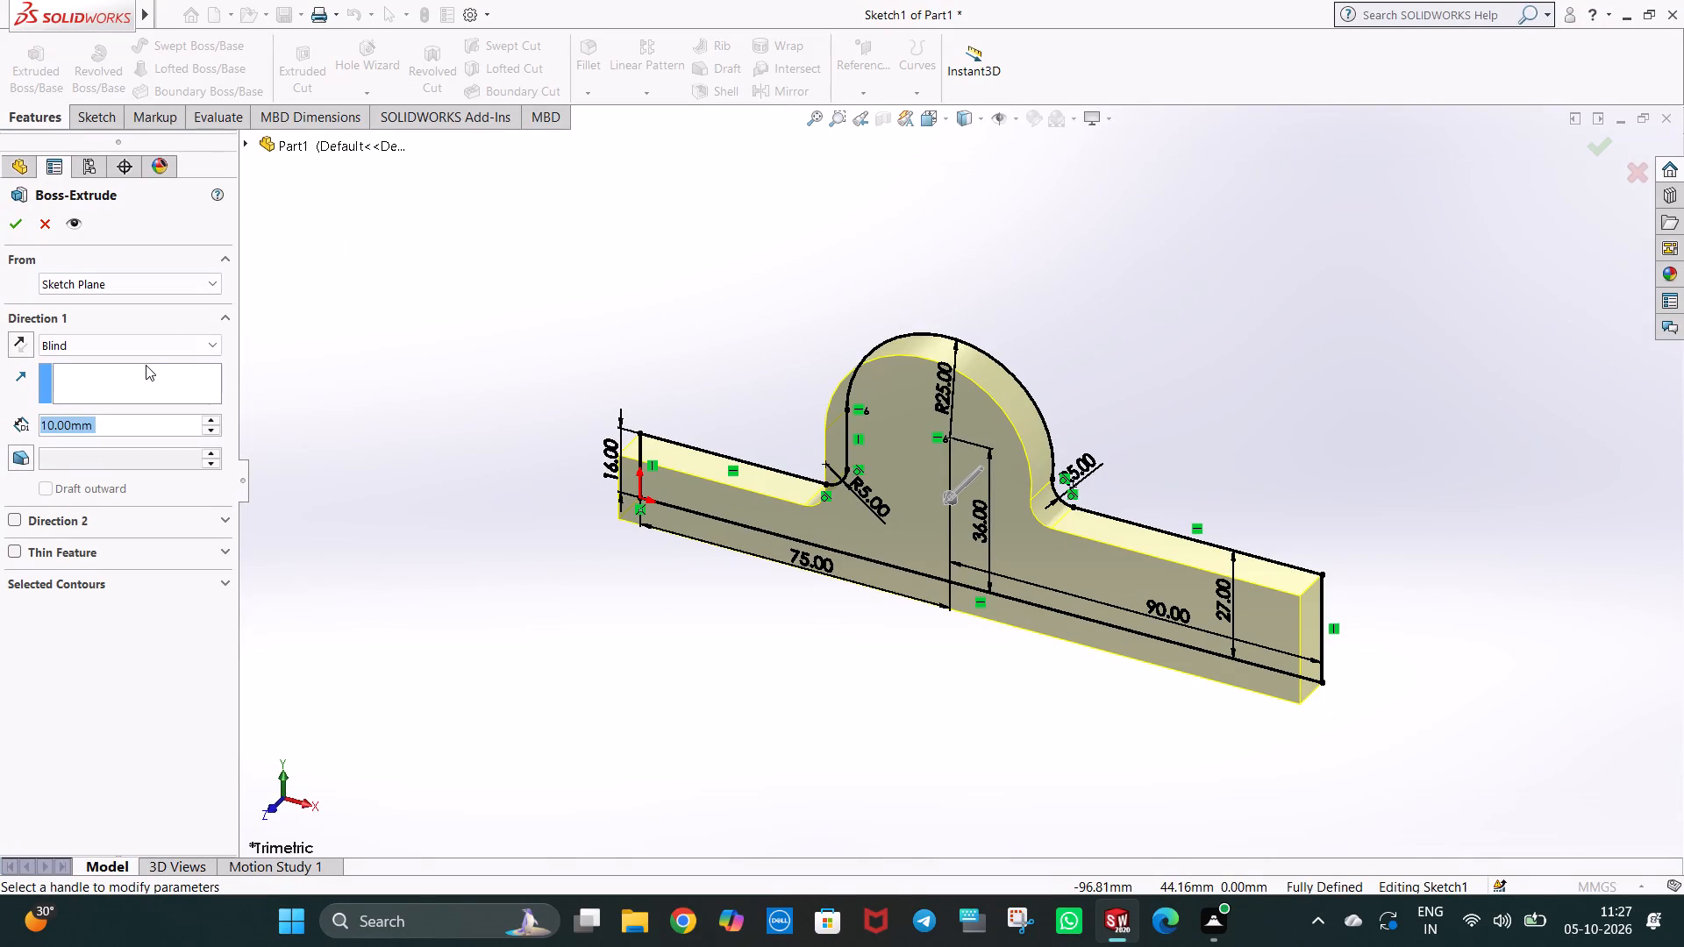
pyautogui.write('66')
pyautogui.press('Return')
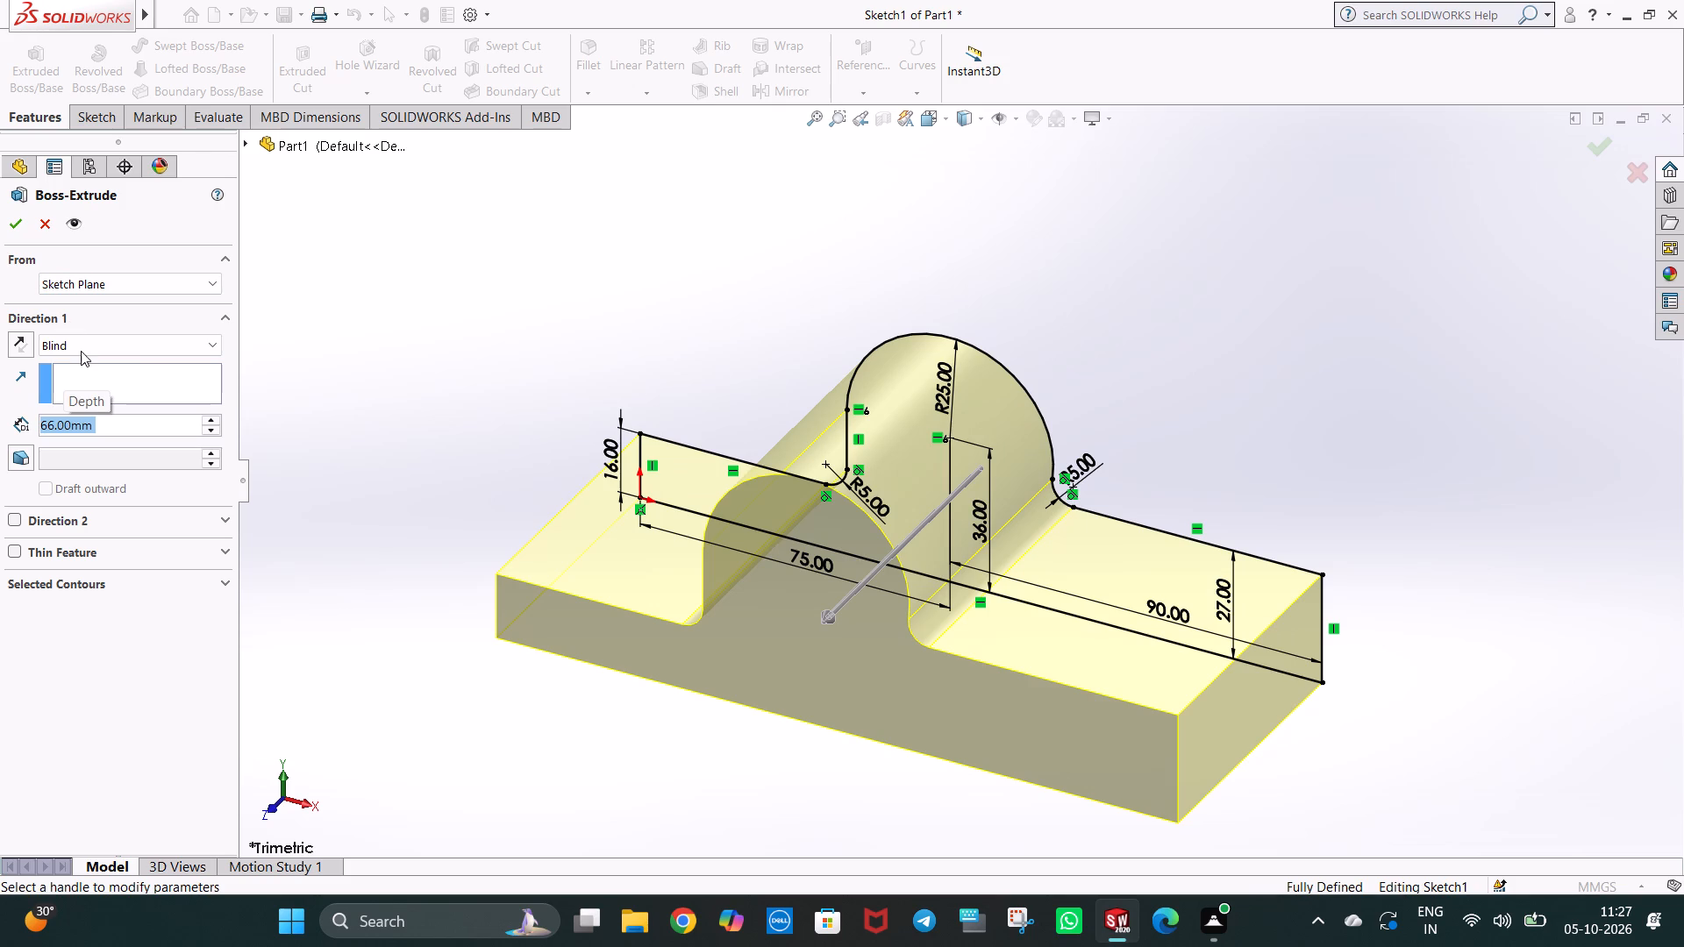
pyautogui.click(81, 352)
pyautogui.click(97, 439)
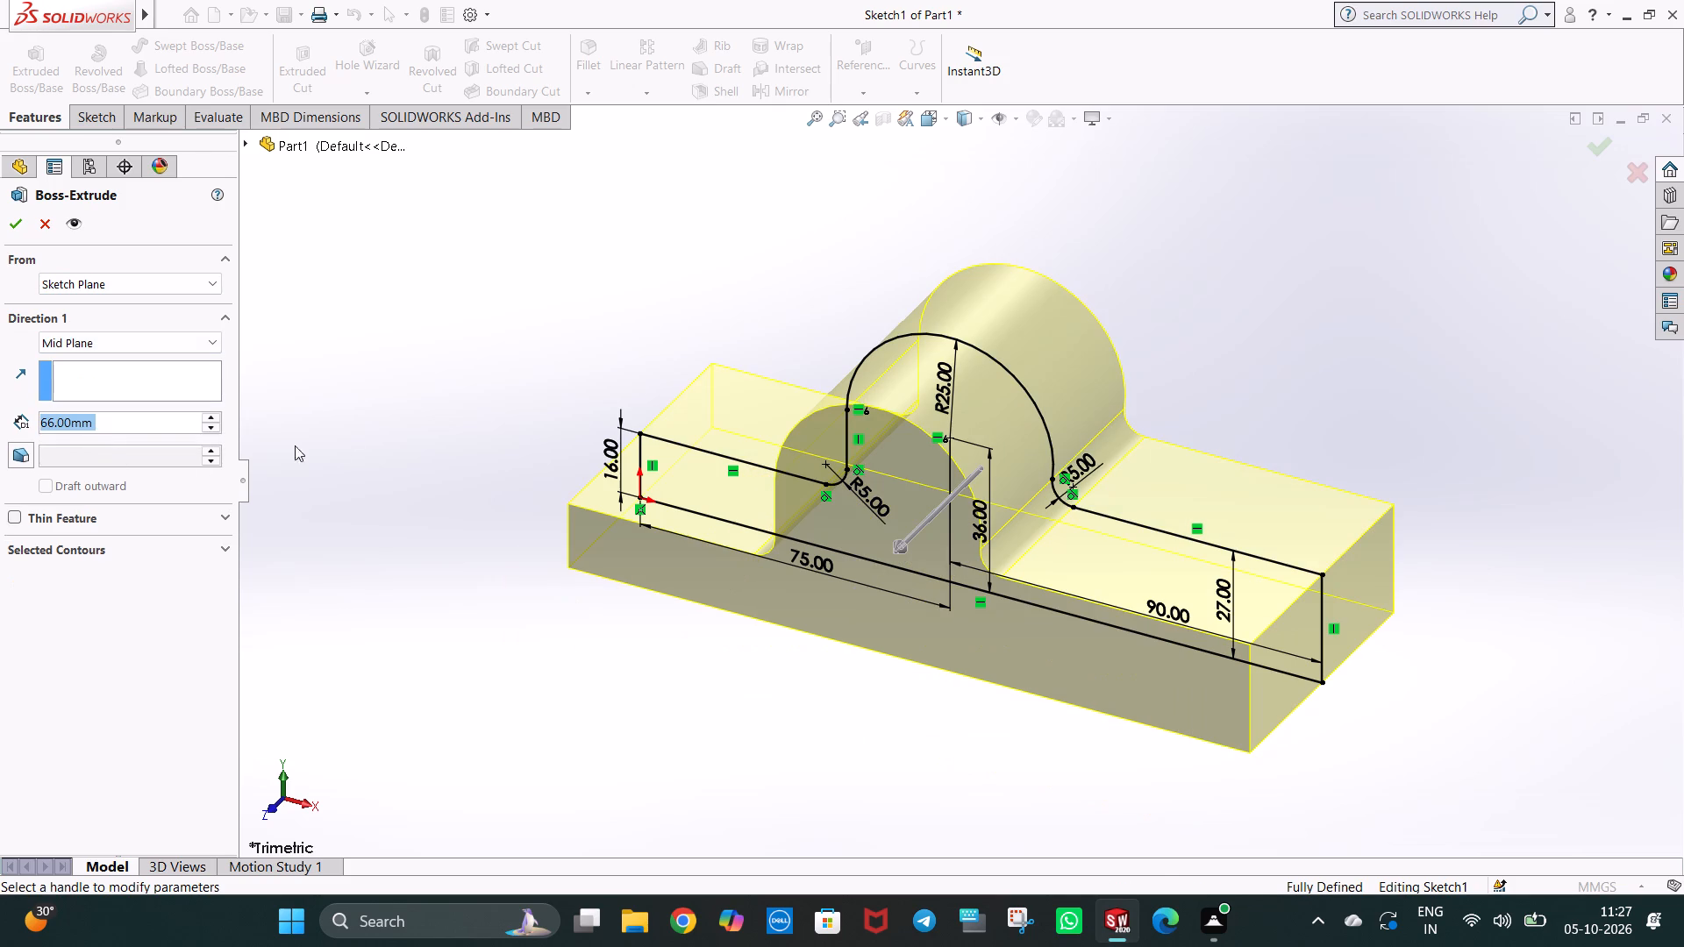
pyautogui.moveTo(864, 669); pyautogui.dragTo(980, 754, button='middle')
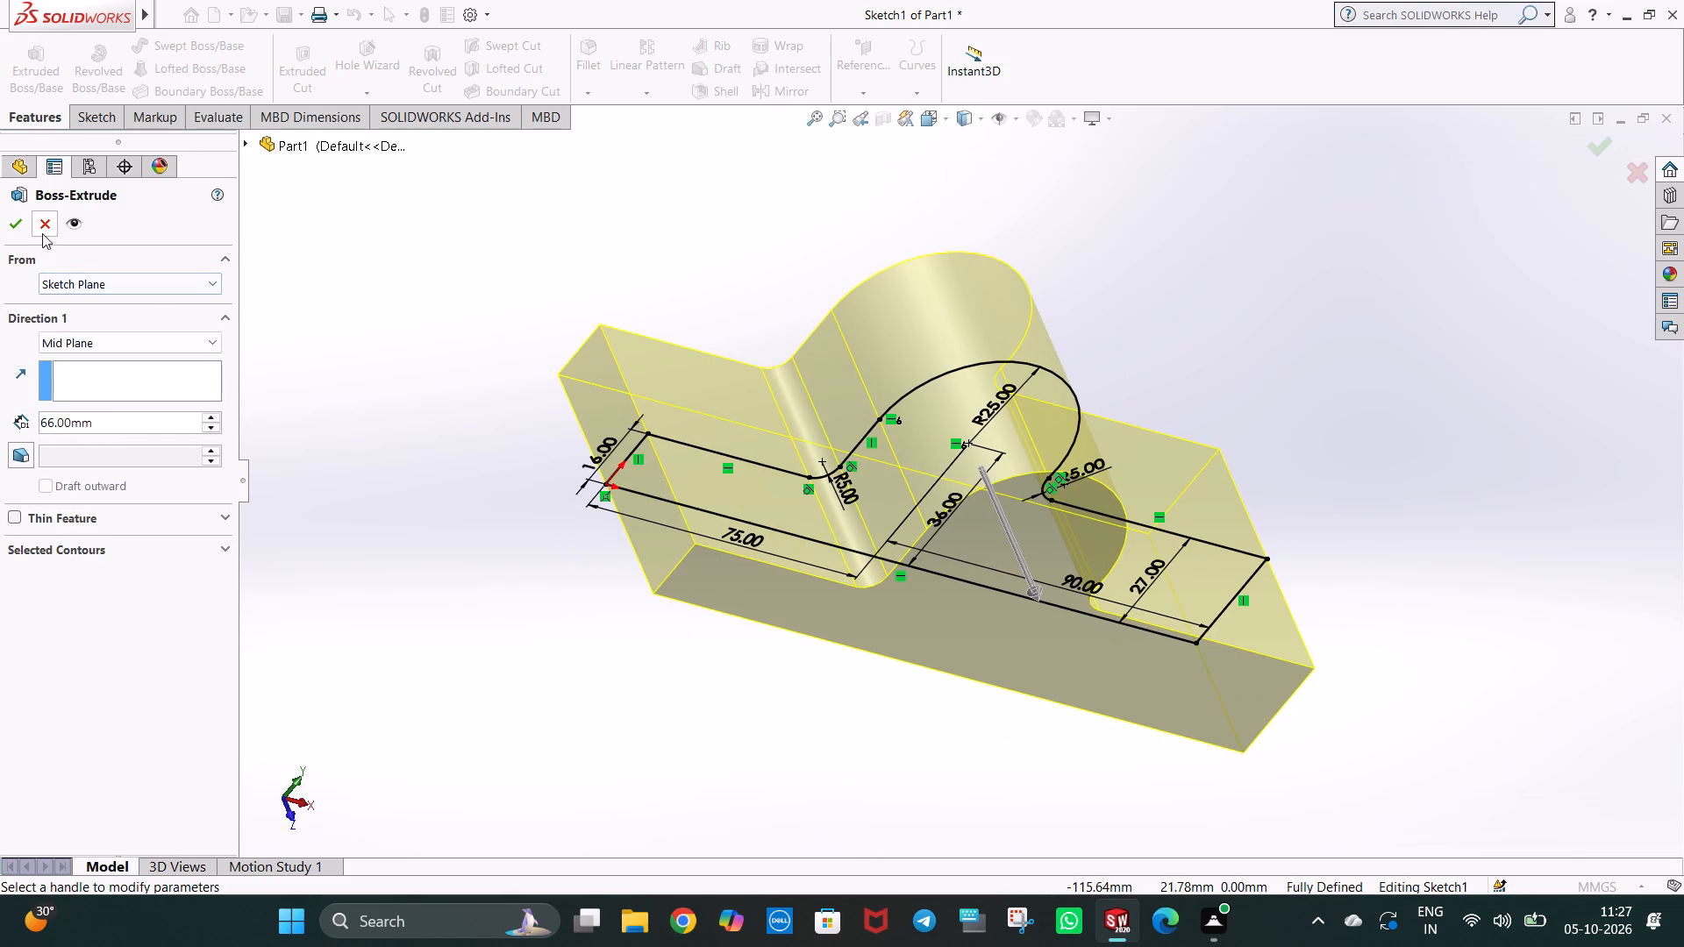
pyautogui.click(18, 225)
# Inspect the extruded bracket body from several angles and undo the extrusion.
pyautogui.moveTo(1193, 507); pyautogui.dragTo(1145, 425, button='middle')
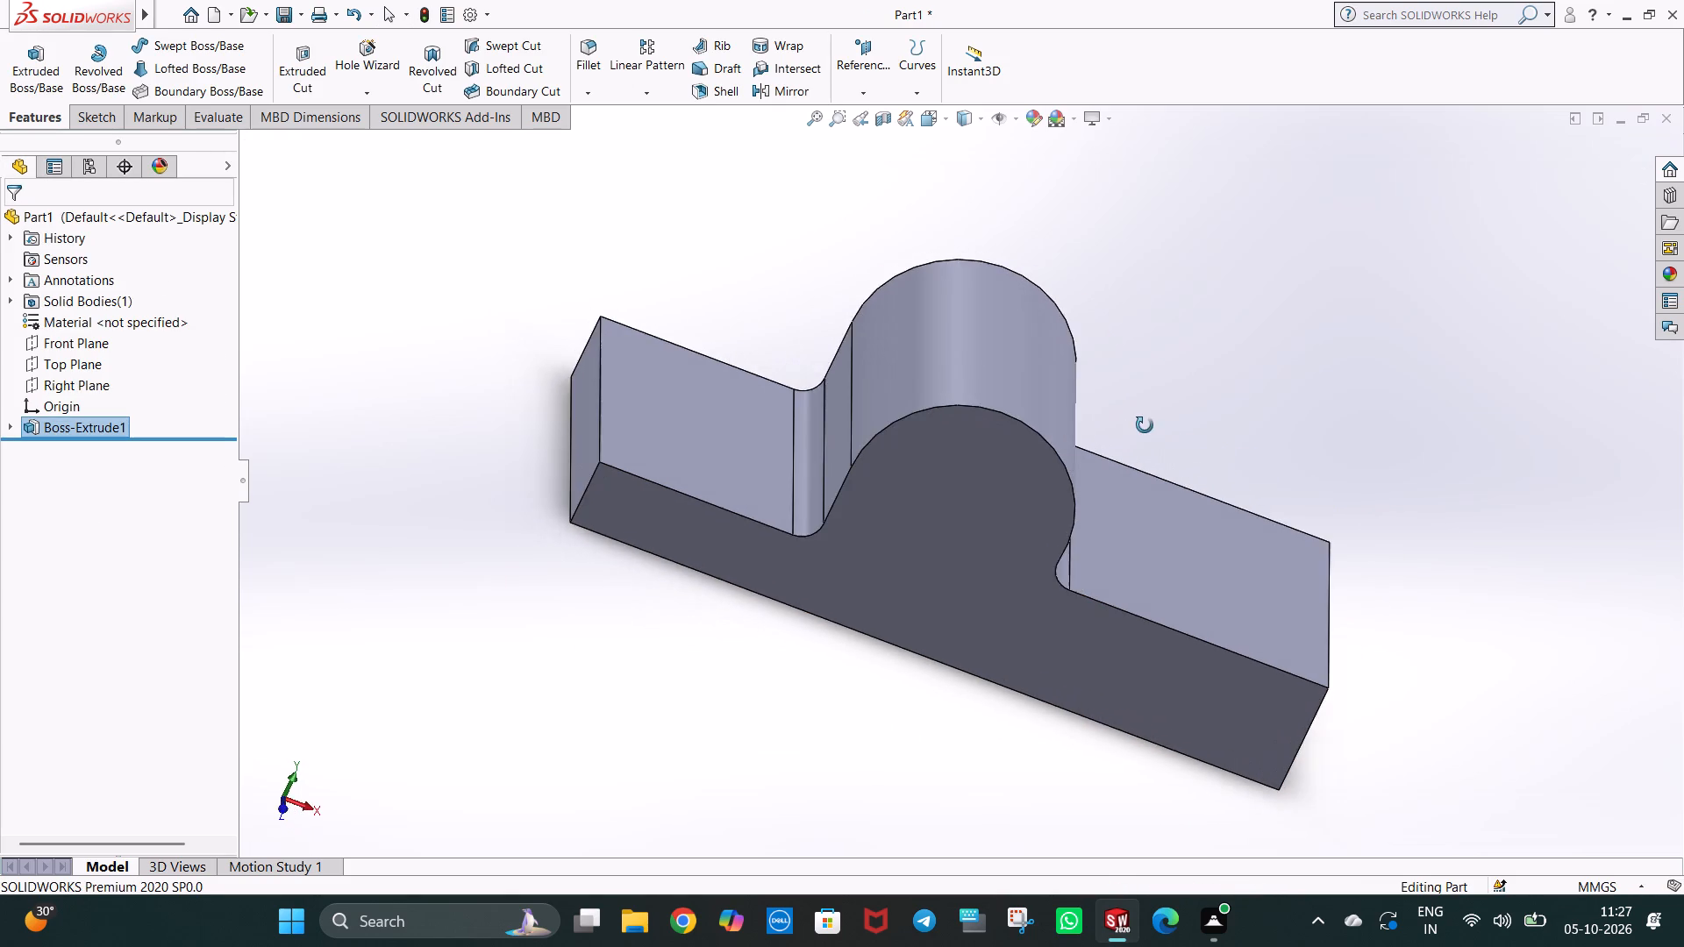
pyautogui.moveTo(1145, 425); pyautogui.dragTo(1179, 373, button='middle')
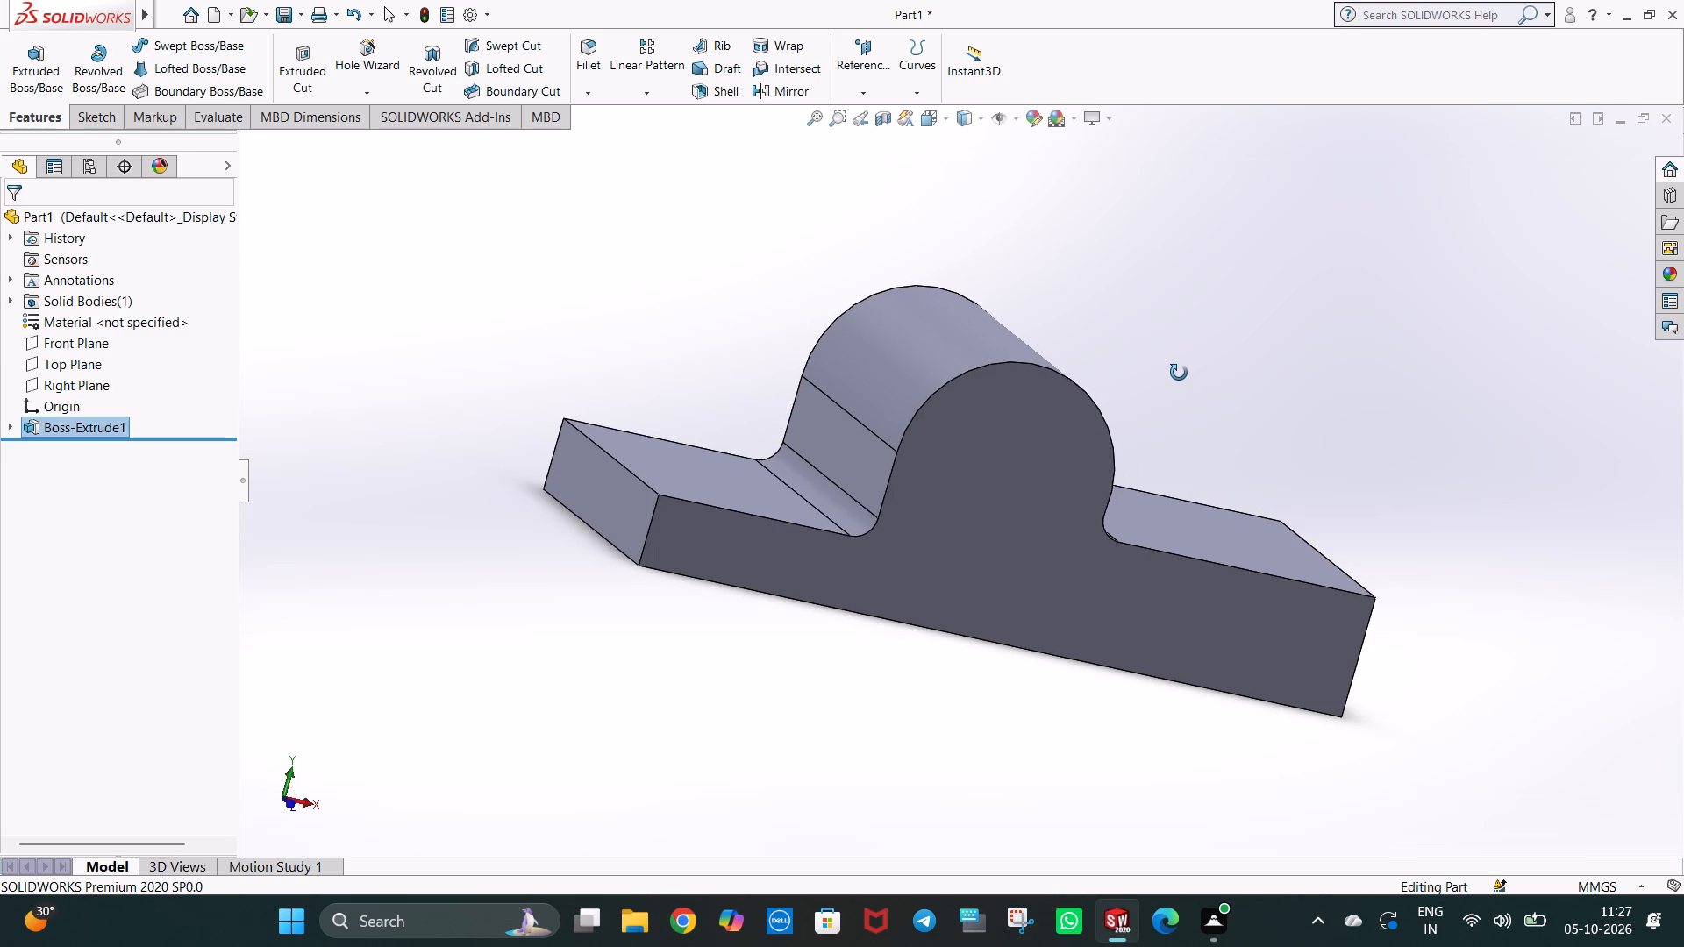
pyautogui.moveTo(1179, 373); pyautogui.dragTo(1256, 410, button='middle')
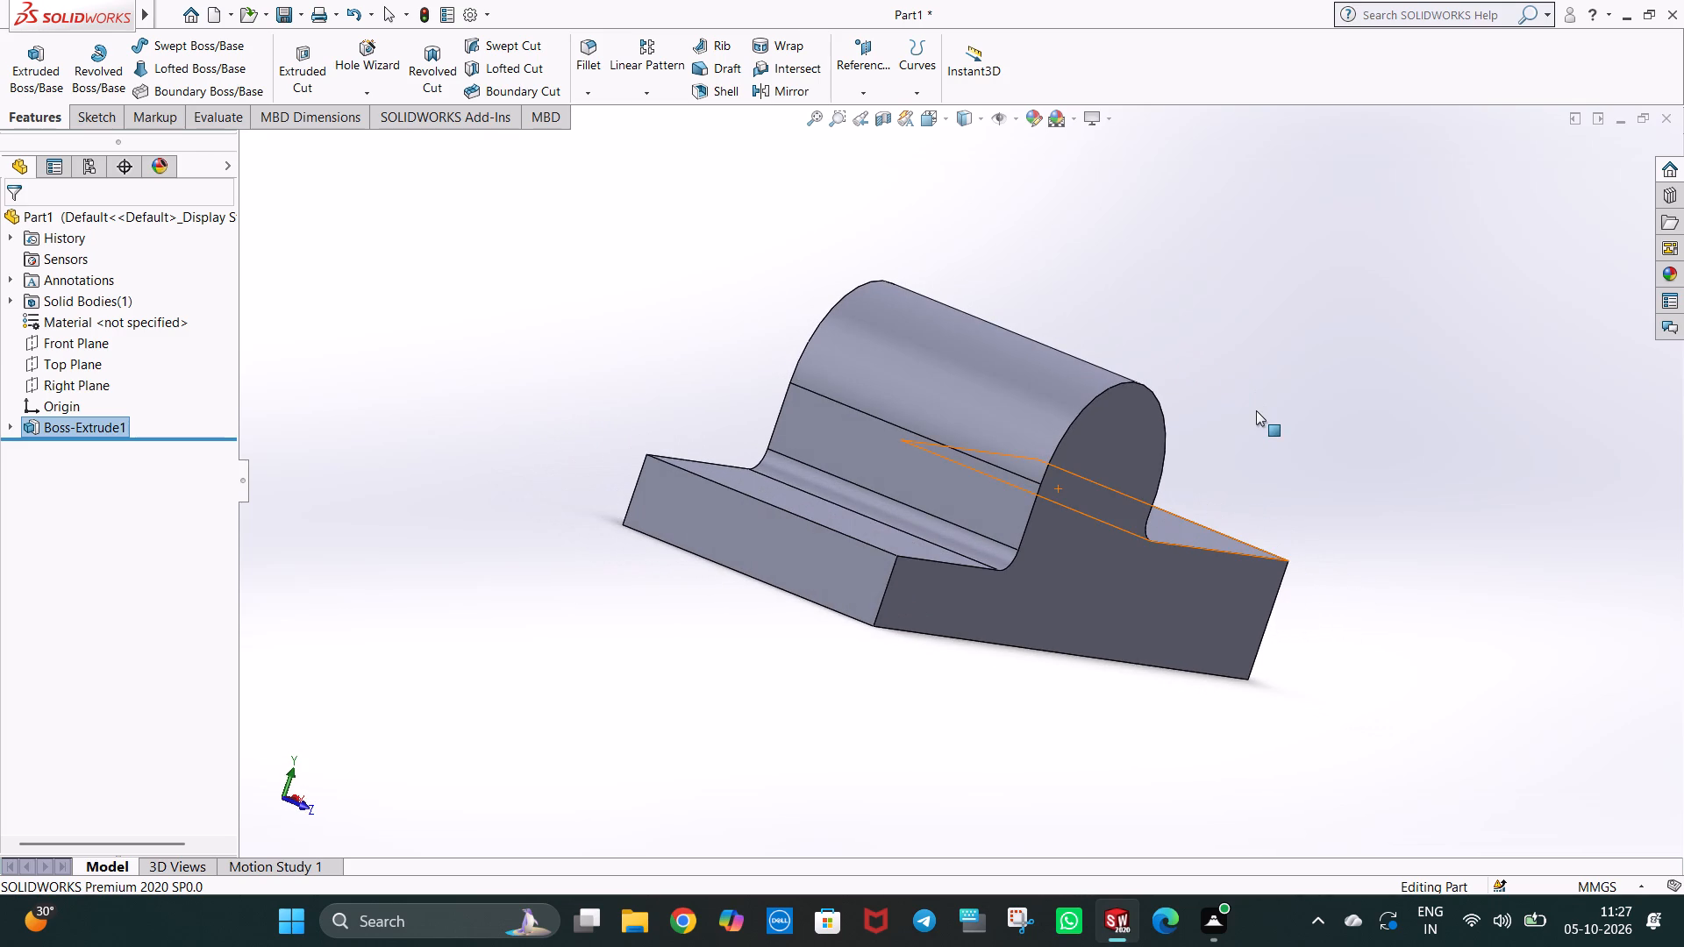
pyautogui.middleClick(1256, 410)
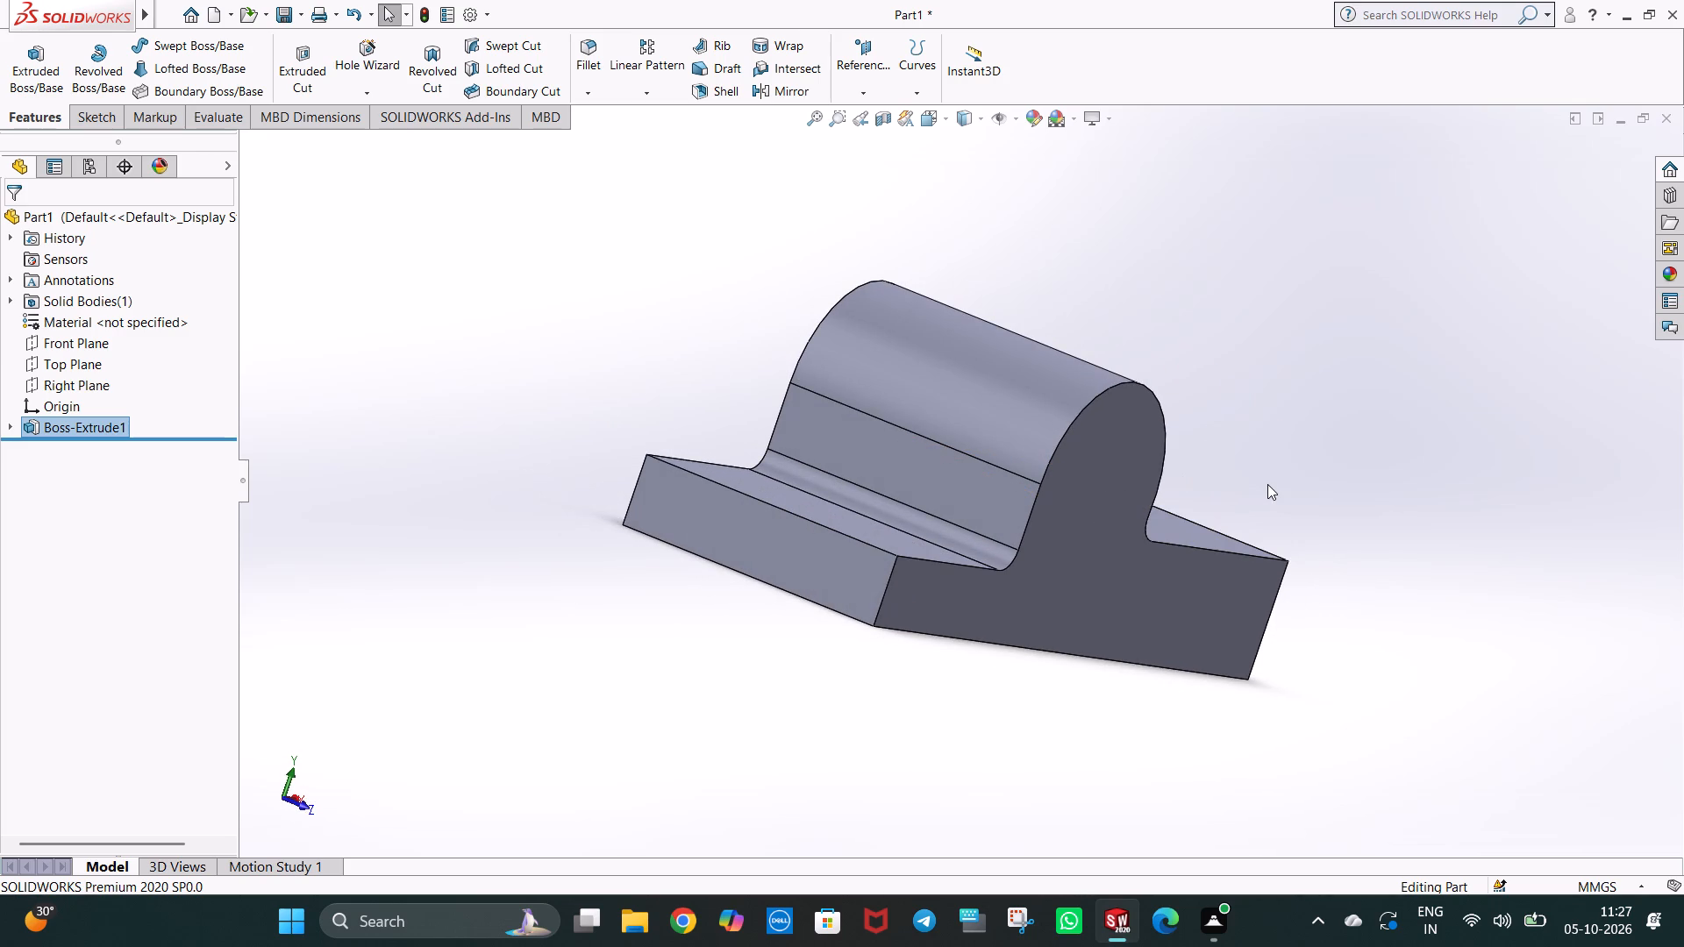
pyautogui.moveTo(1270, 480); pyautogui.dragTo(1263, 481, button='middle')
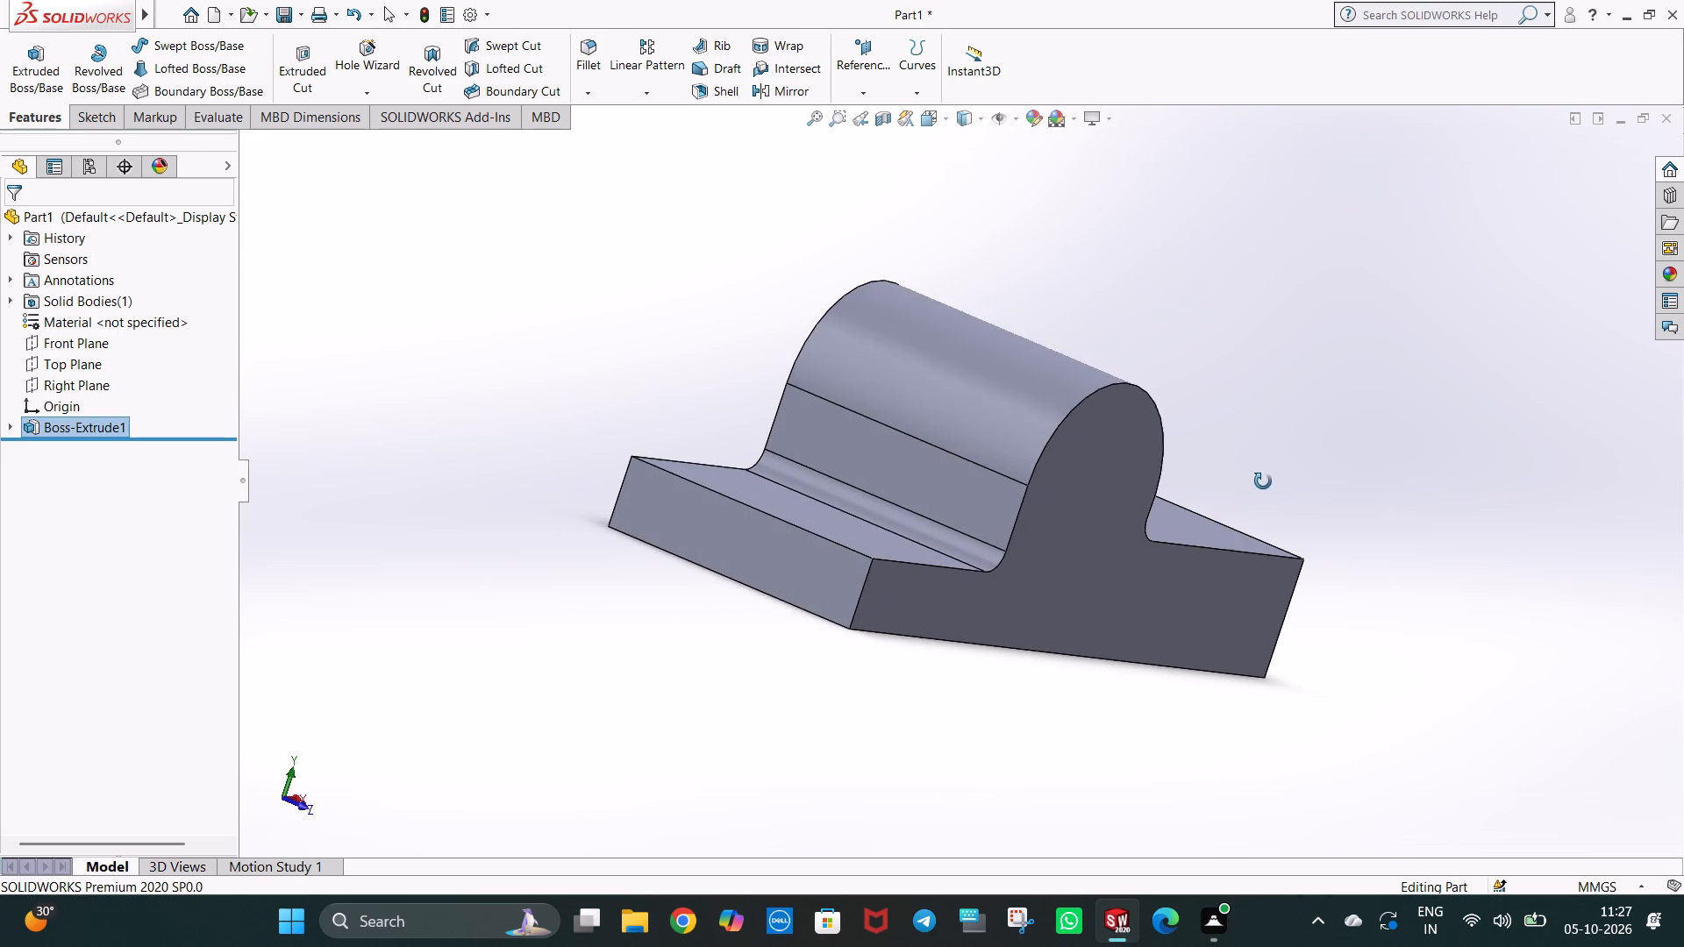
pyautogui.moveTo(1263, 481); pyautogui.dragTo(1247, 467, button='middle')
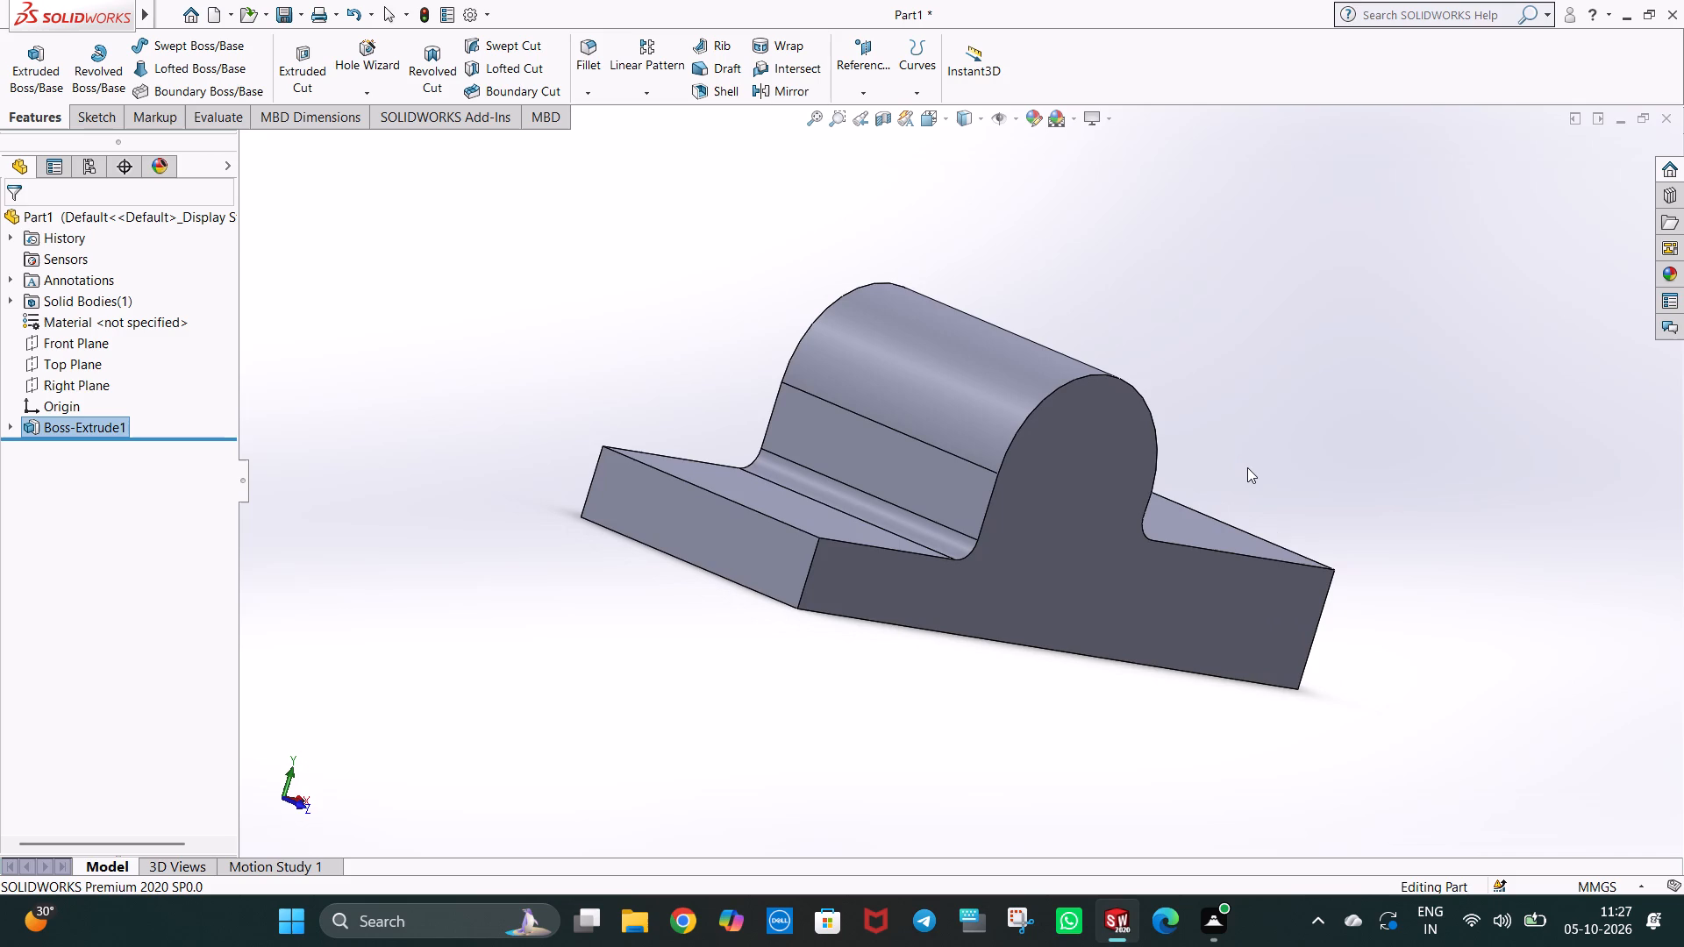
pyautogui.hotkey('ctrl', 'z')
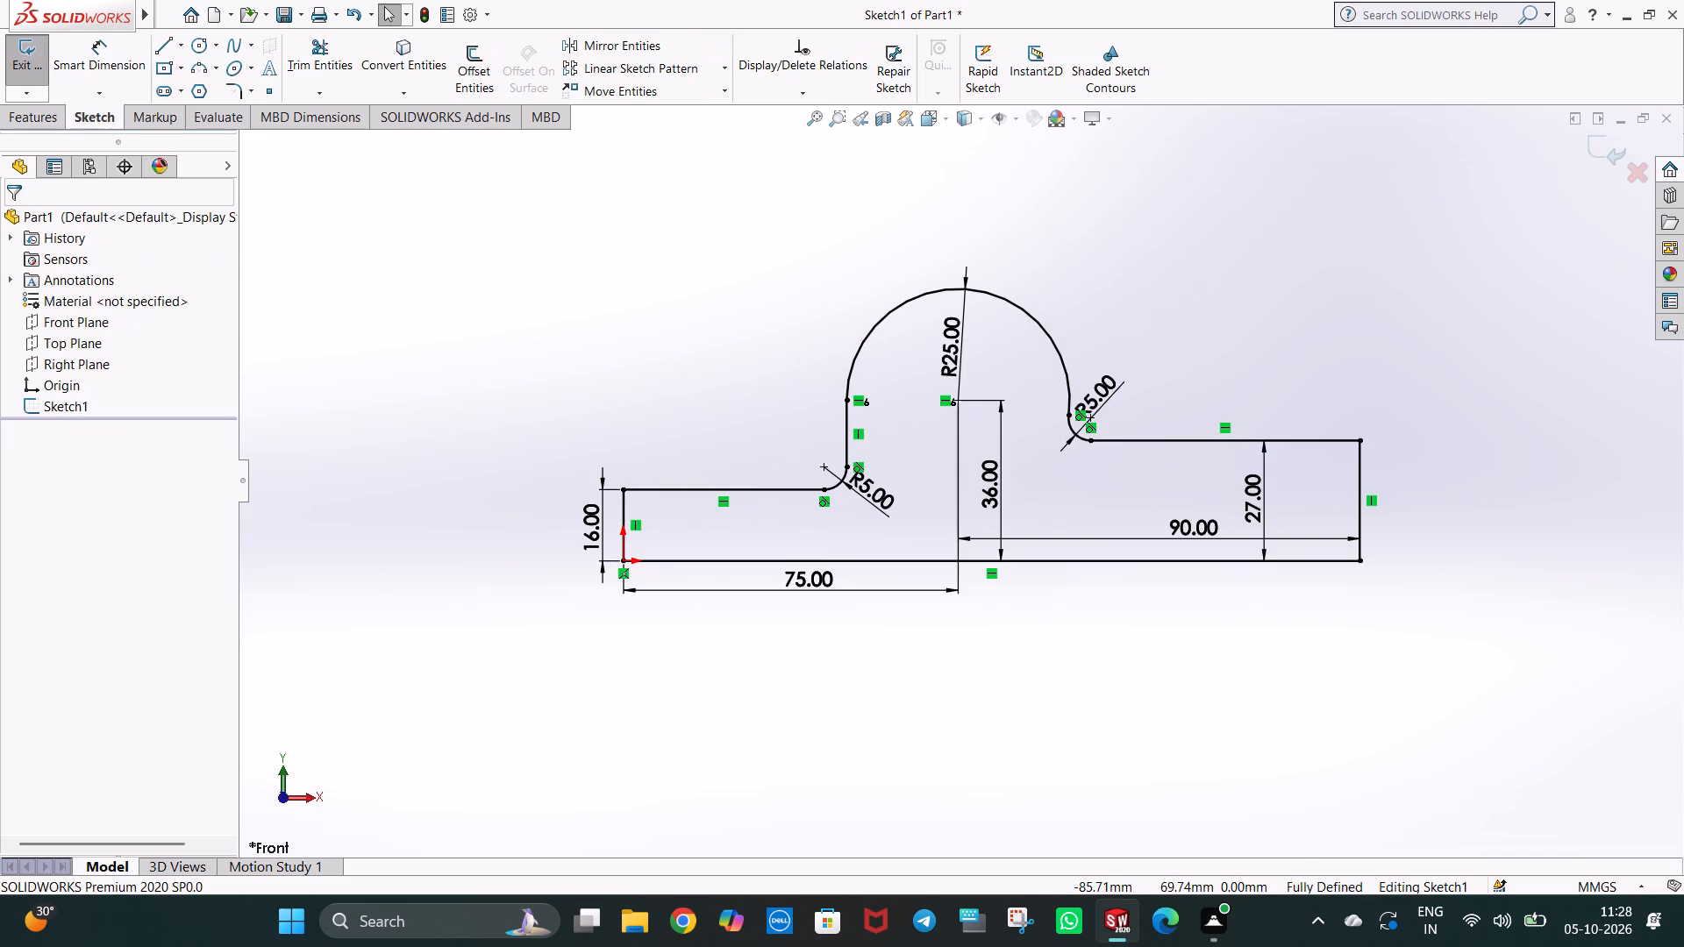
# Extrude the bracket profile as a Mid Plane boss with a depth of 56 mm.
pyautogui.click(47, 119)
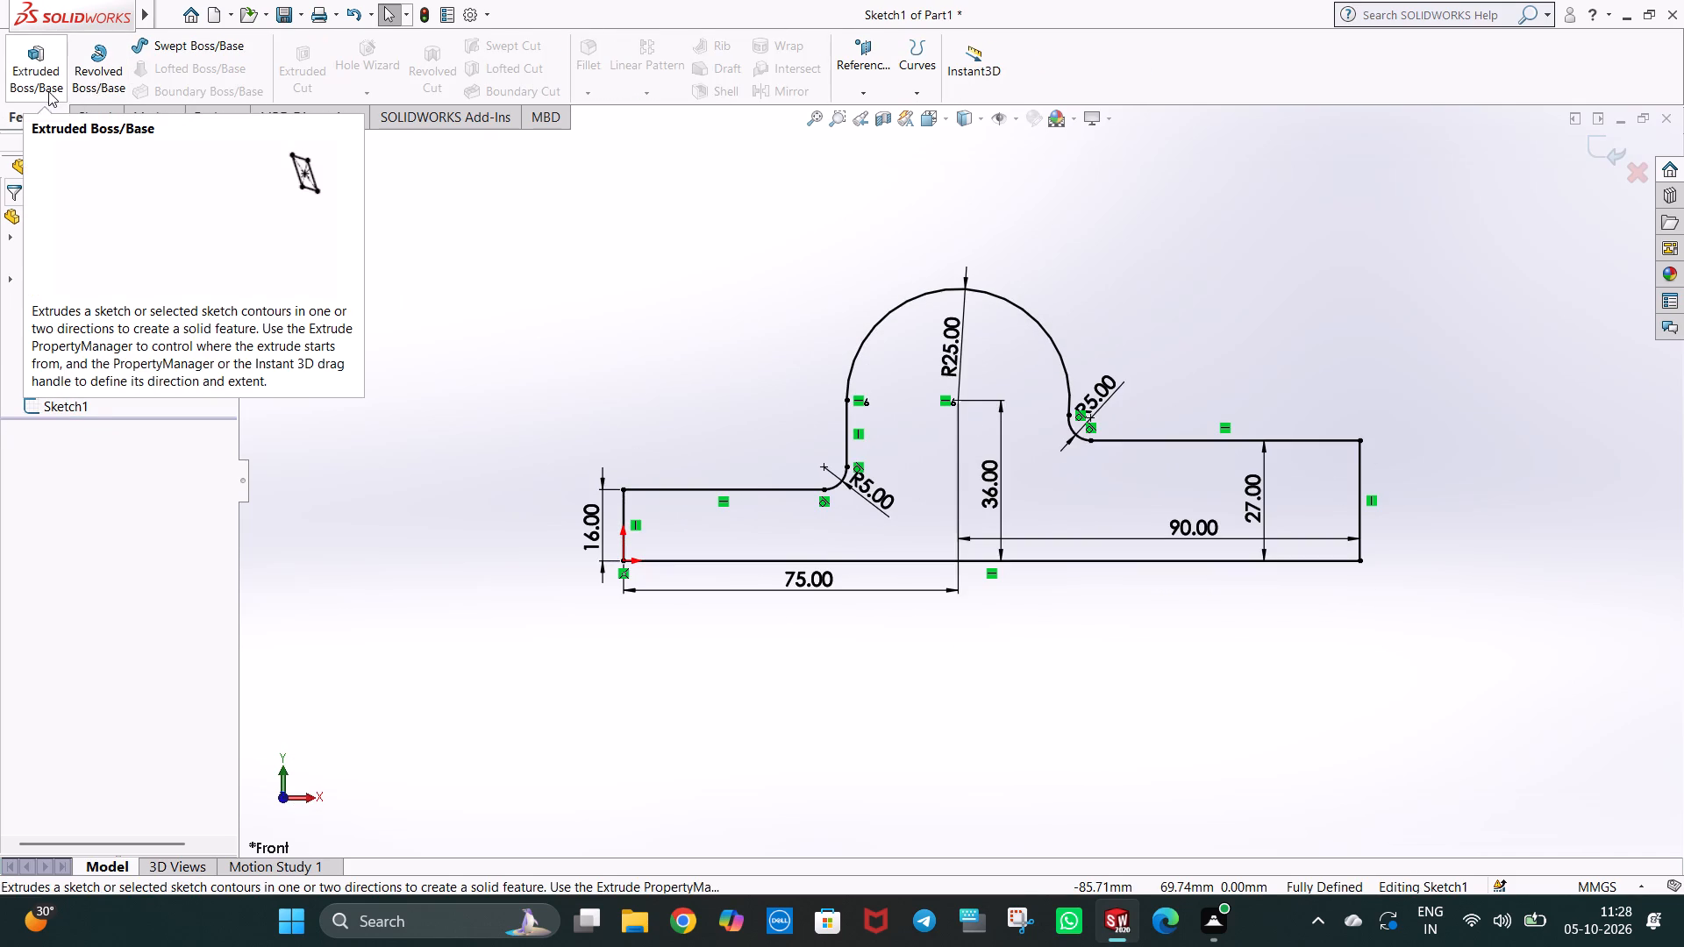
pyautogui.click(48, 89)
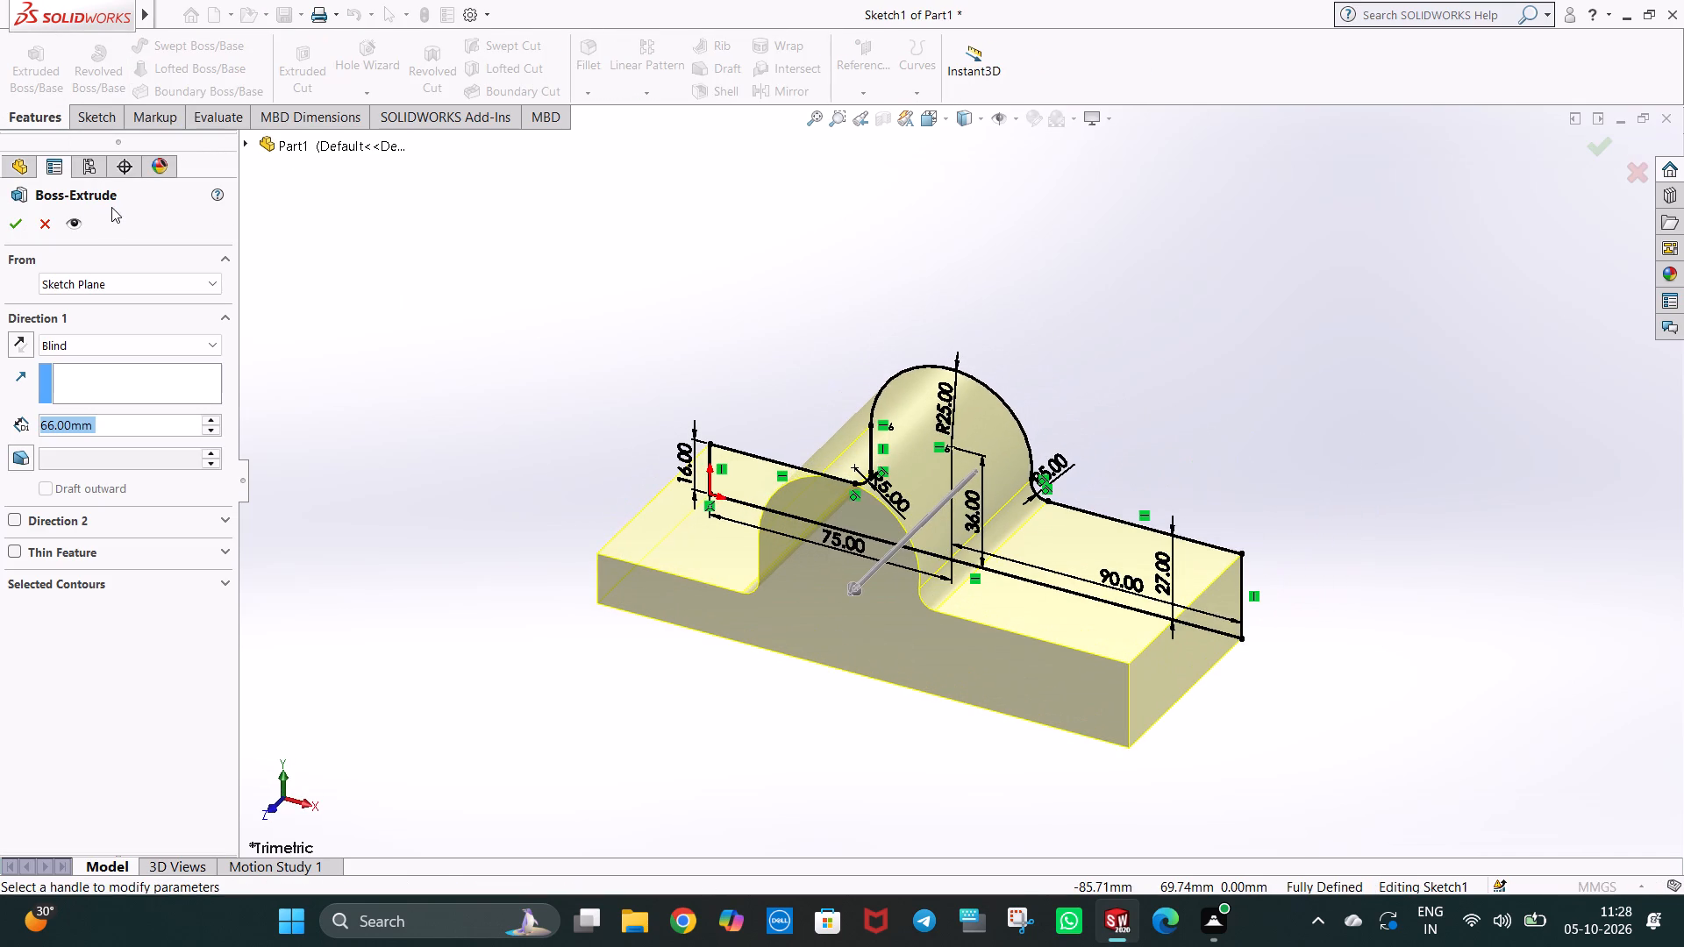
pyautogui.write('26')
pyautogui.press('BackSpace')
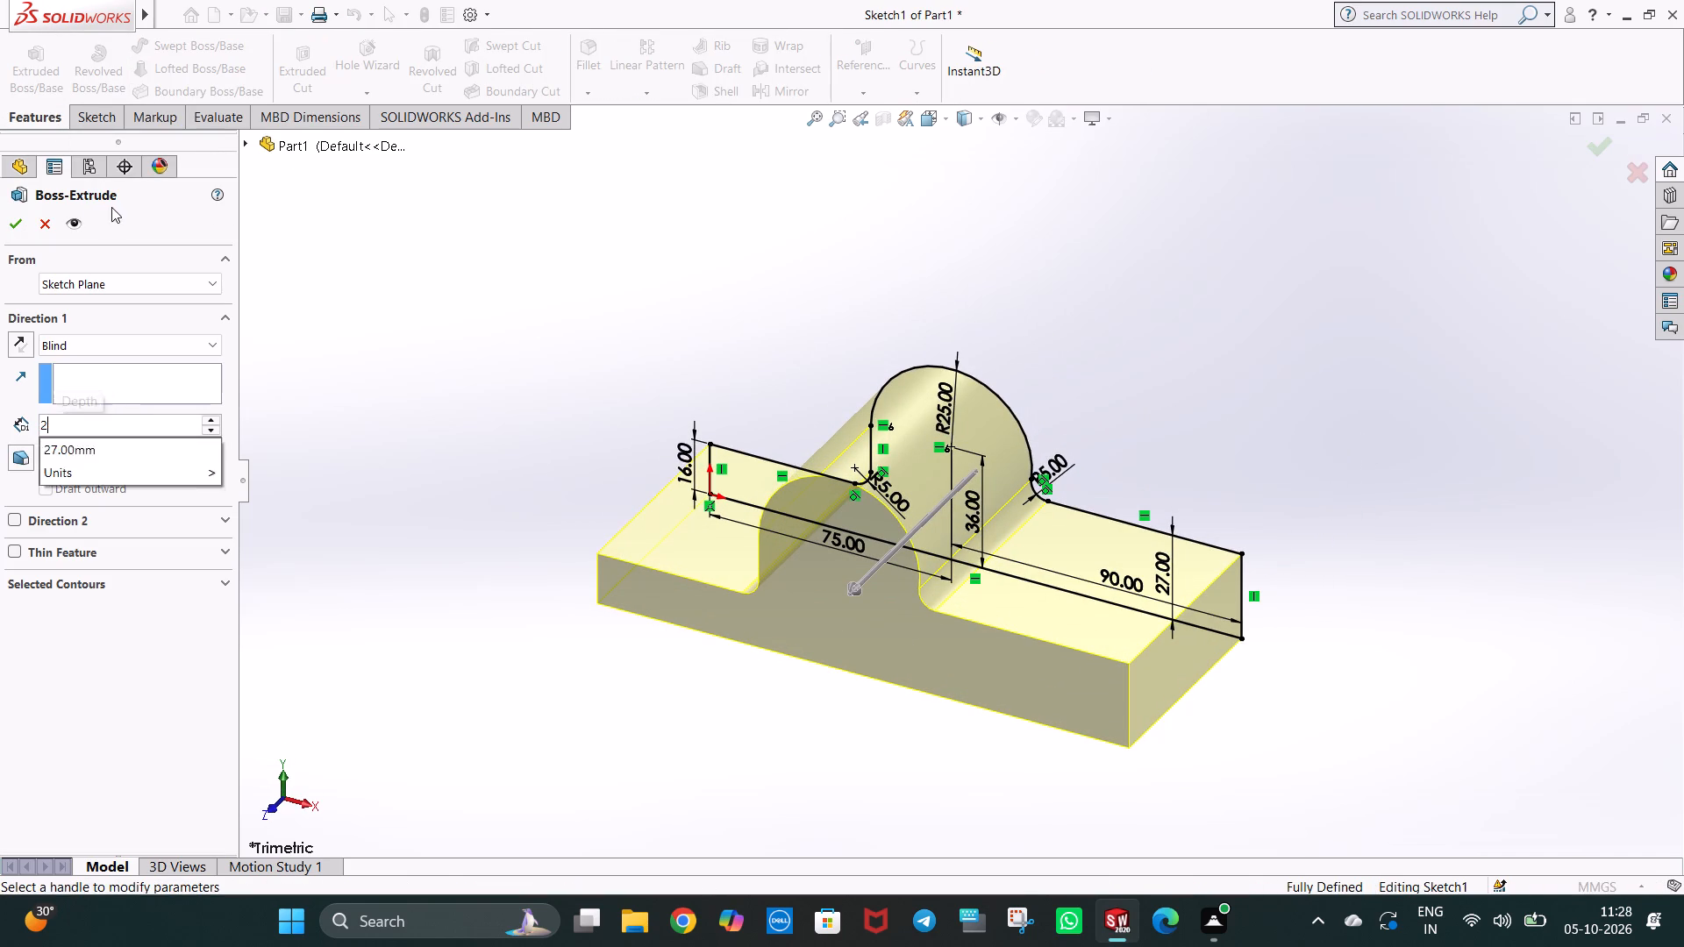
pyautogui.press('BackSpace')
pyautogui.write('564')
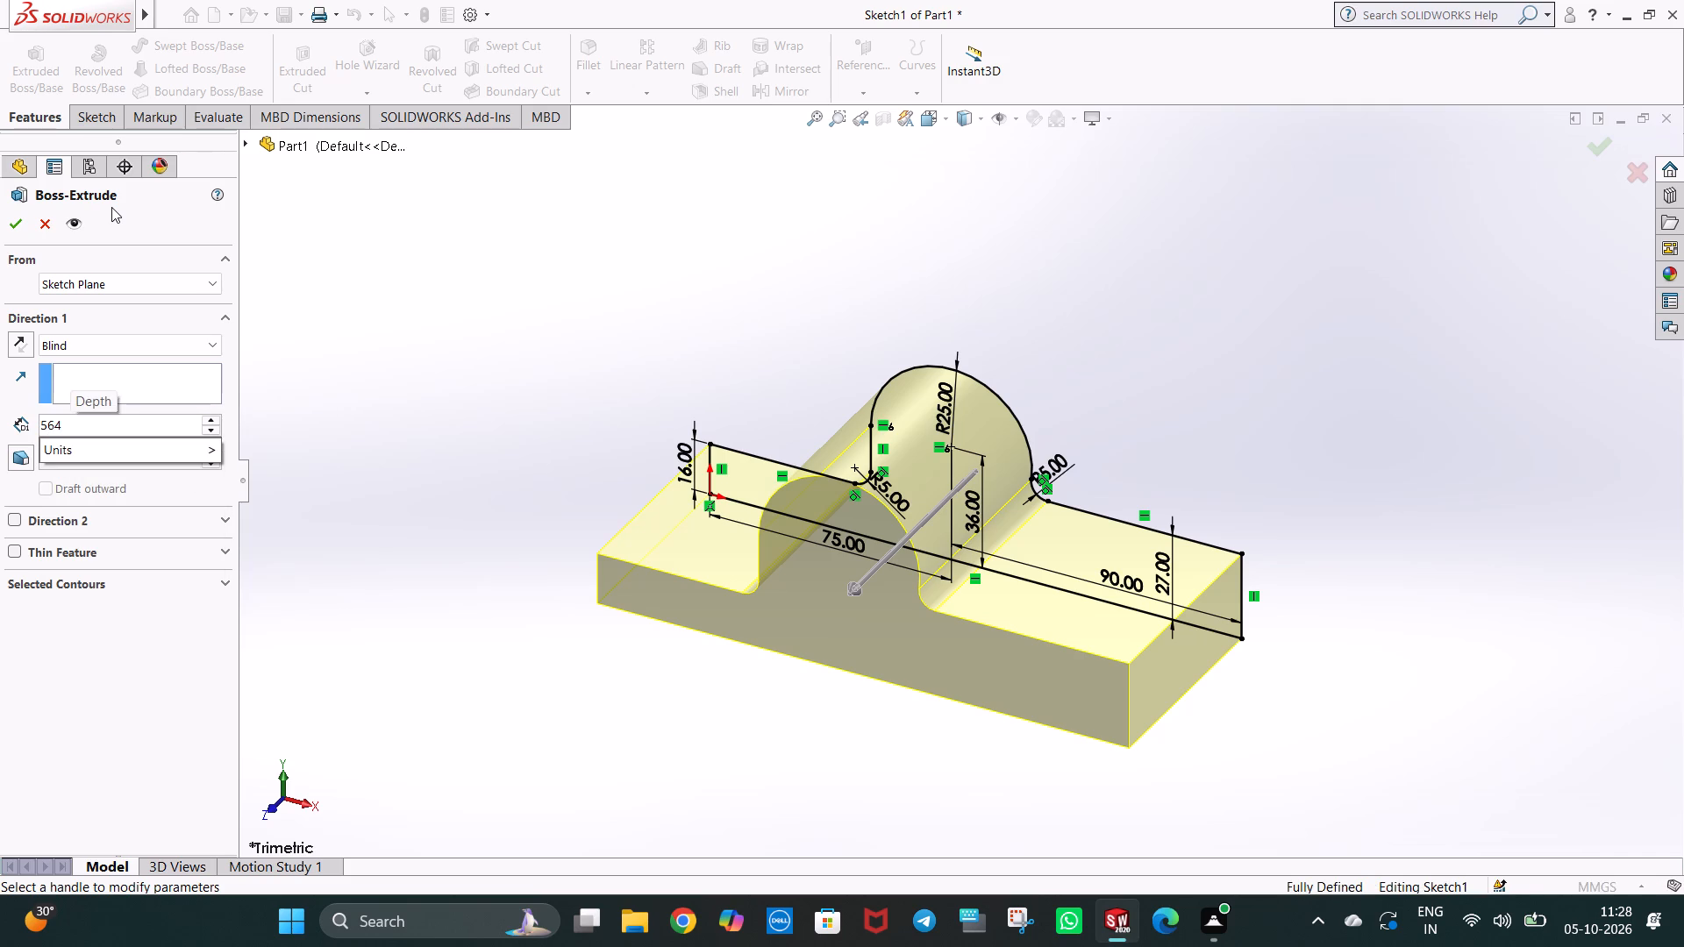
pyautogui.press('BackSpace')
pyautogui.click(396, 257)
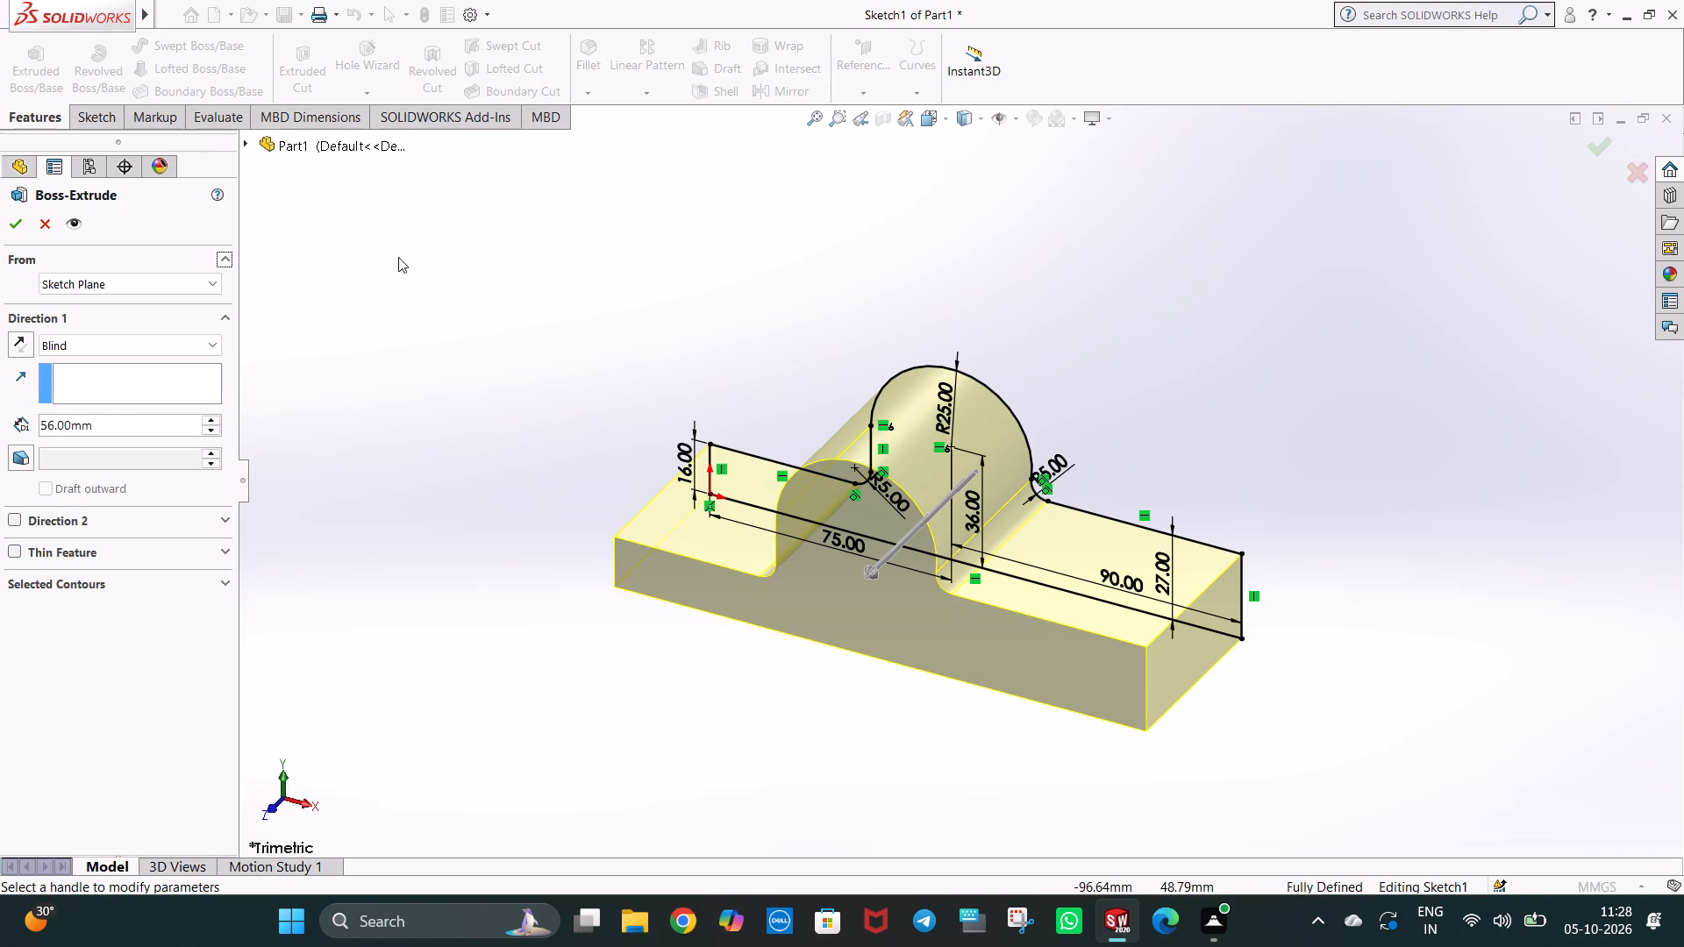
pyautogui.click(98, 344)
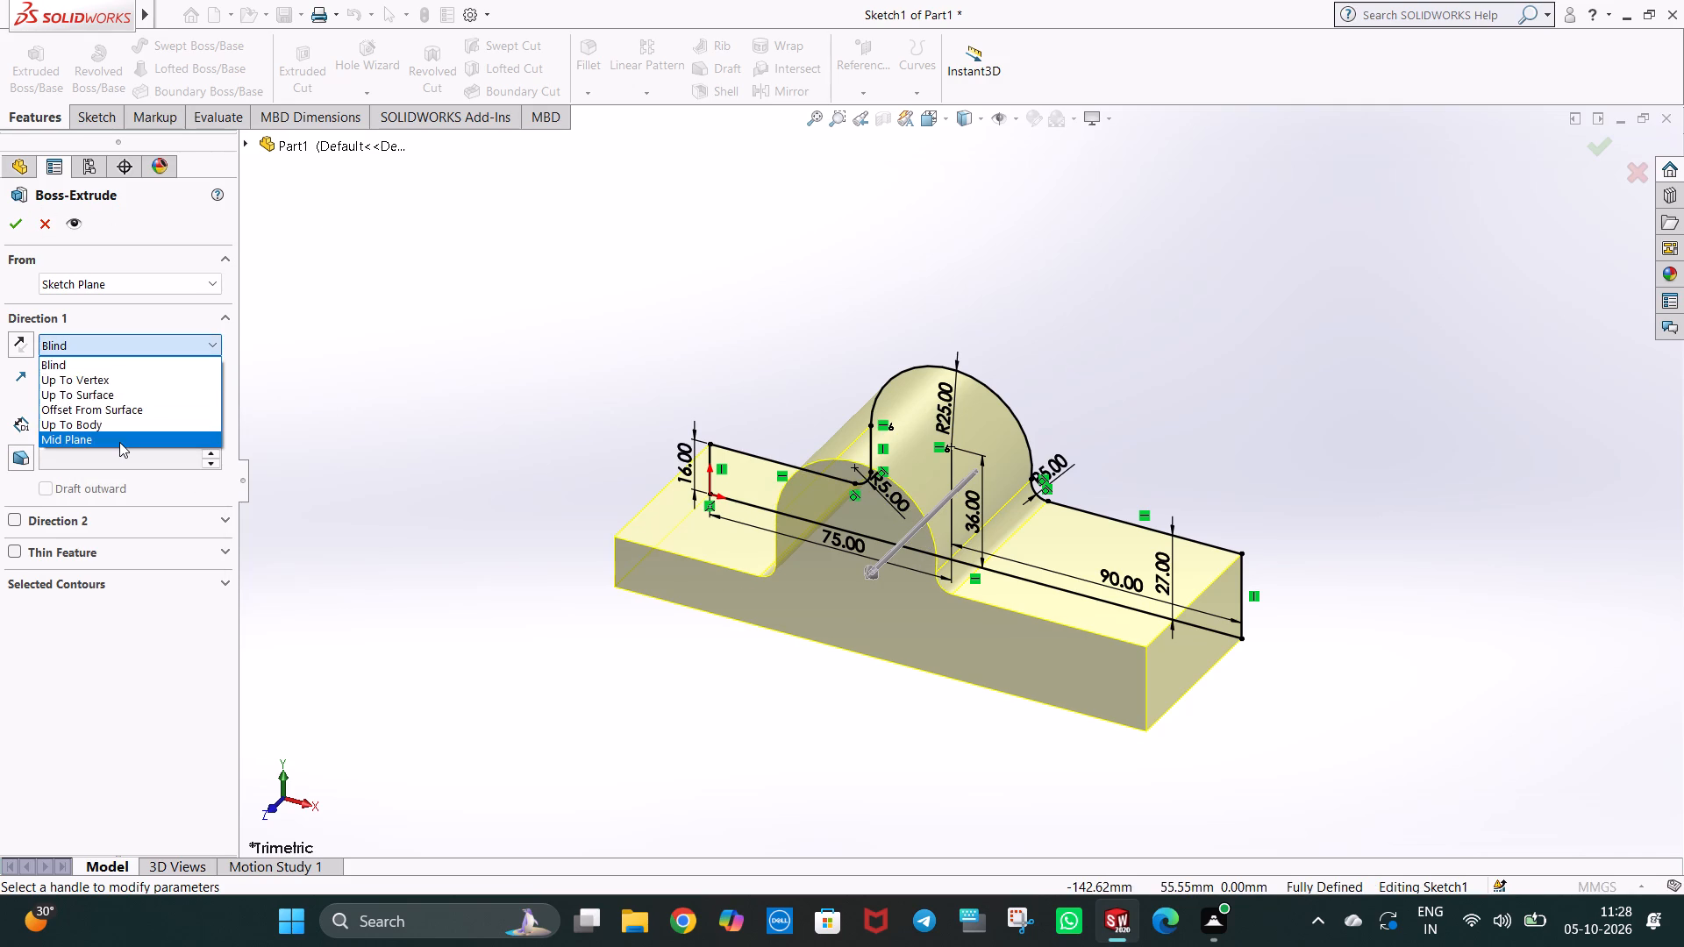
pyautogui.click(119, 442)
pyautogui.click(19, 217)
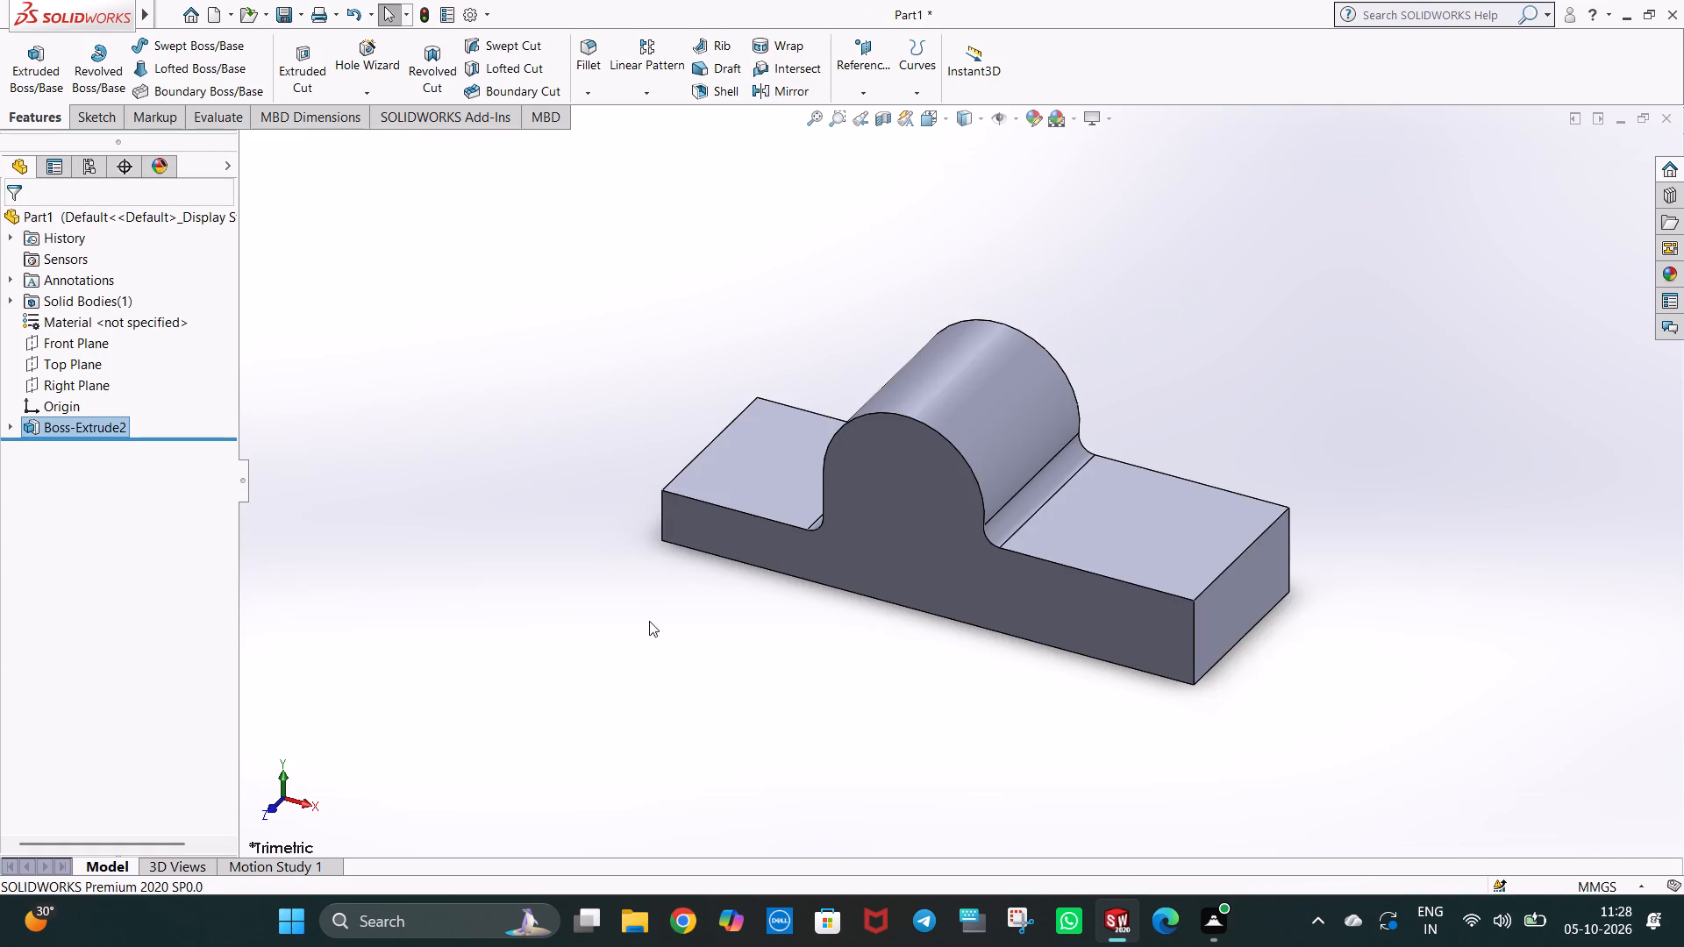
# Sketch a circle of 25 mm radius on the bracket's front face, centred on the rounded top's arc centre.
pyautogui.moveTo(873, 640); pyautogui.dragTo(979, 666, button='middle')
pyautogui.hotkey('ctrl', '1')
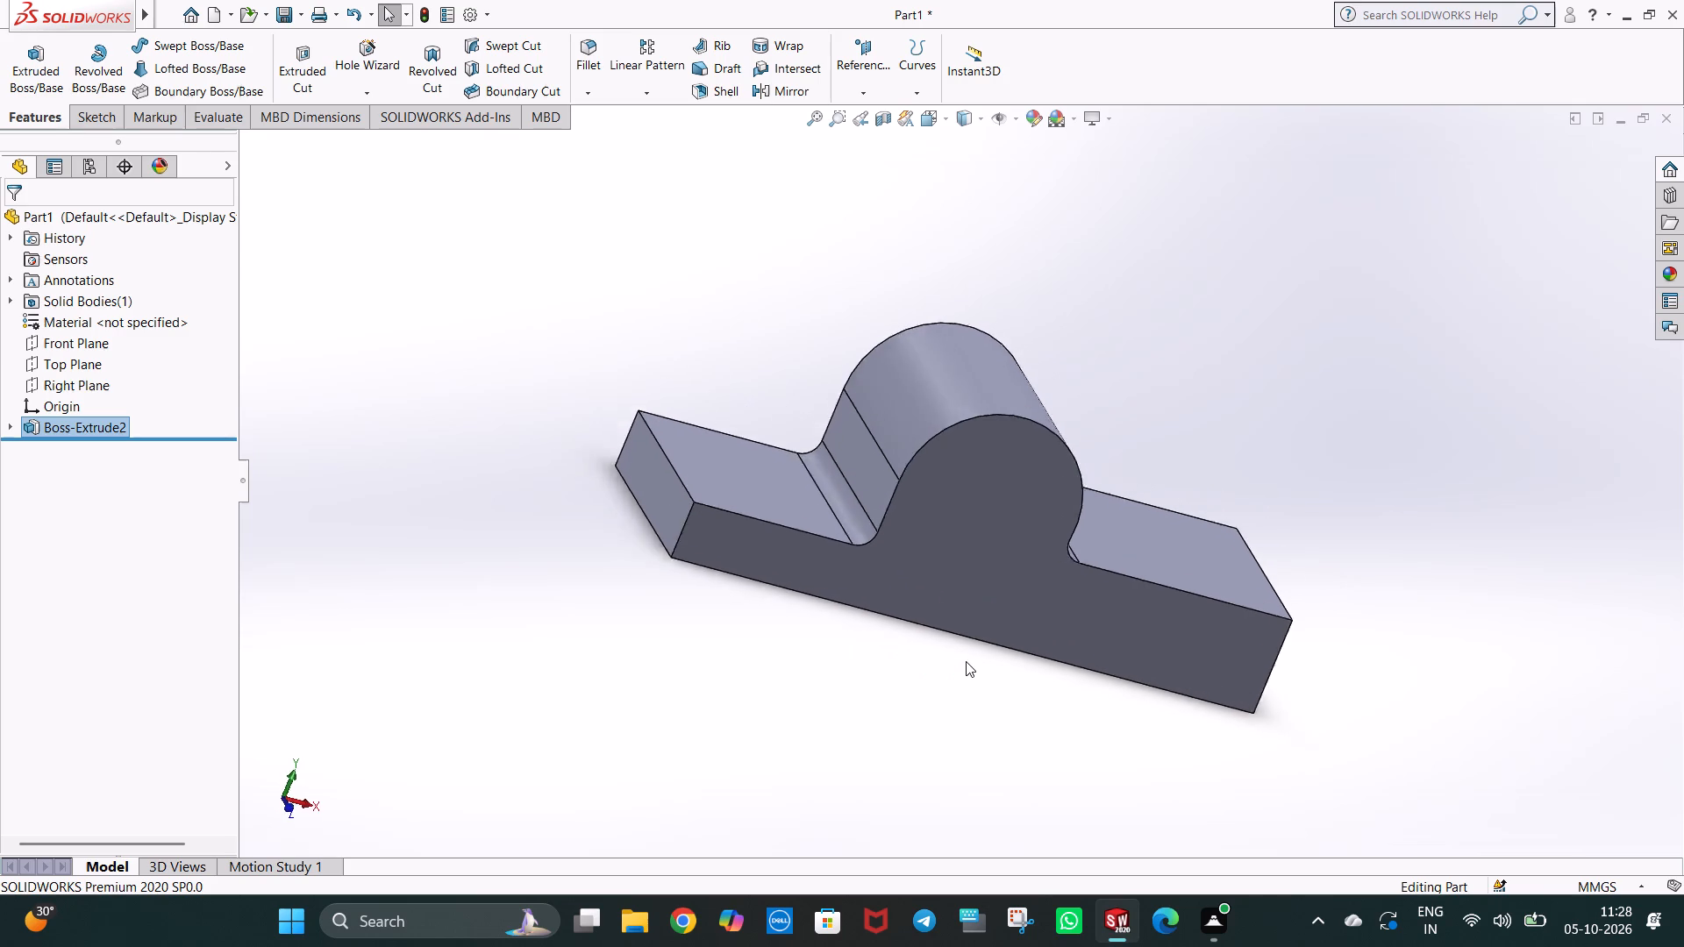
pyautogui.rightClick(953, 509)
pyautogui.click(995, 488)
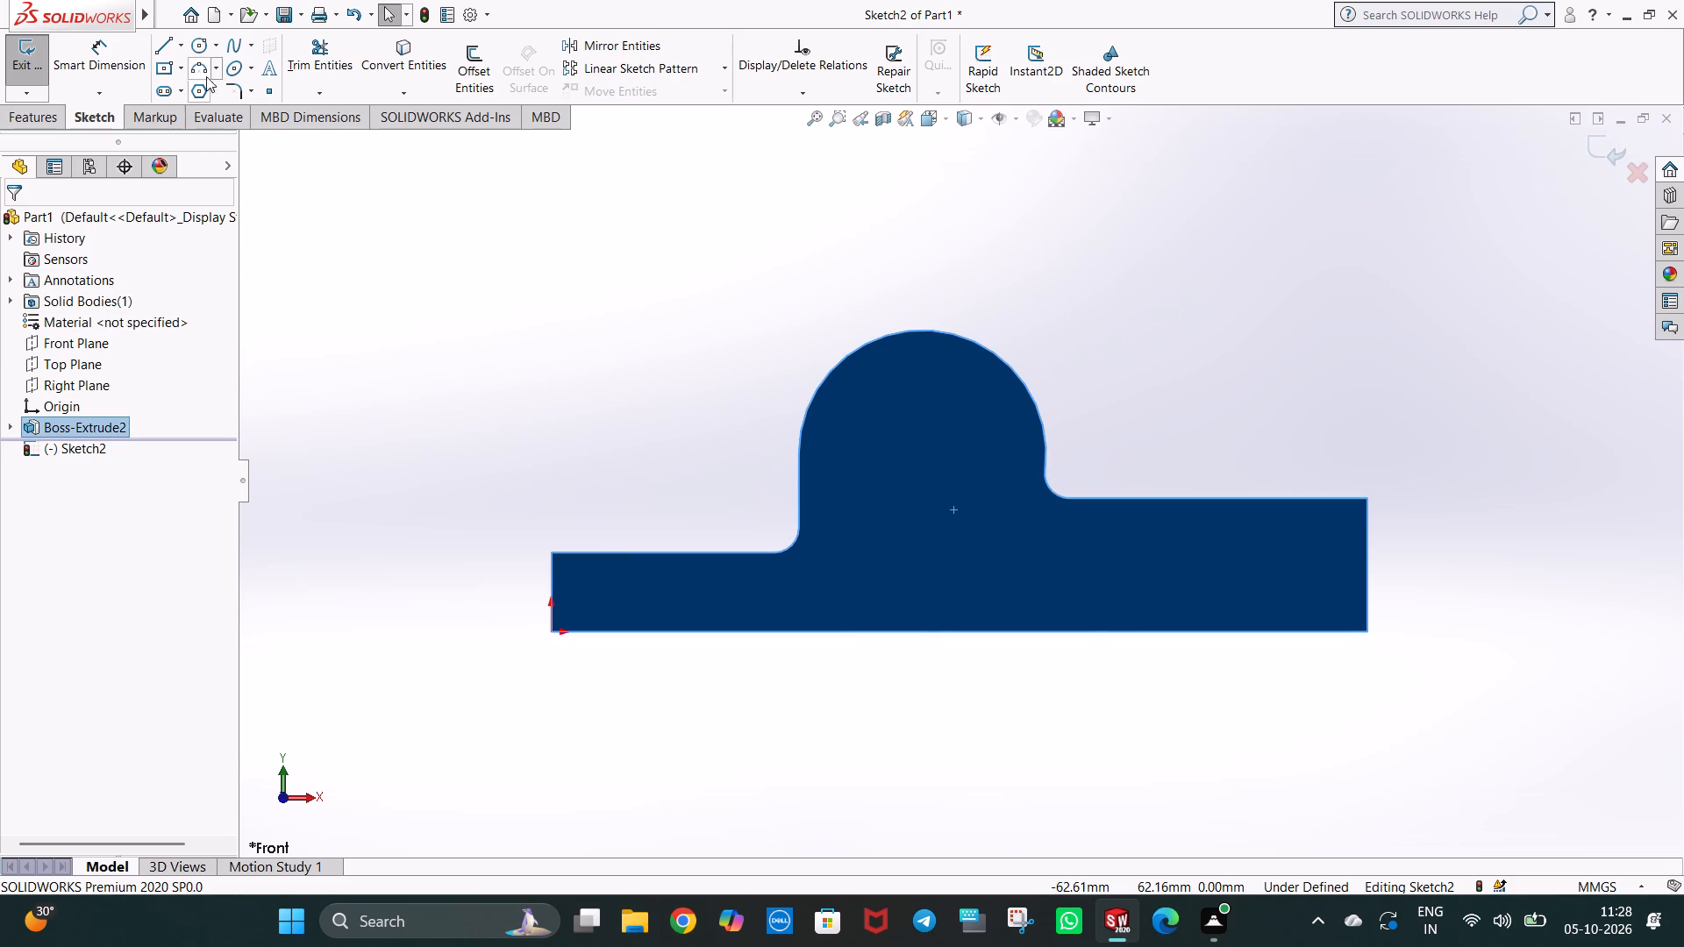
pyautogui.click(202, 46)
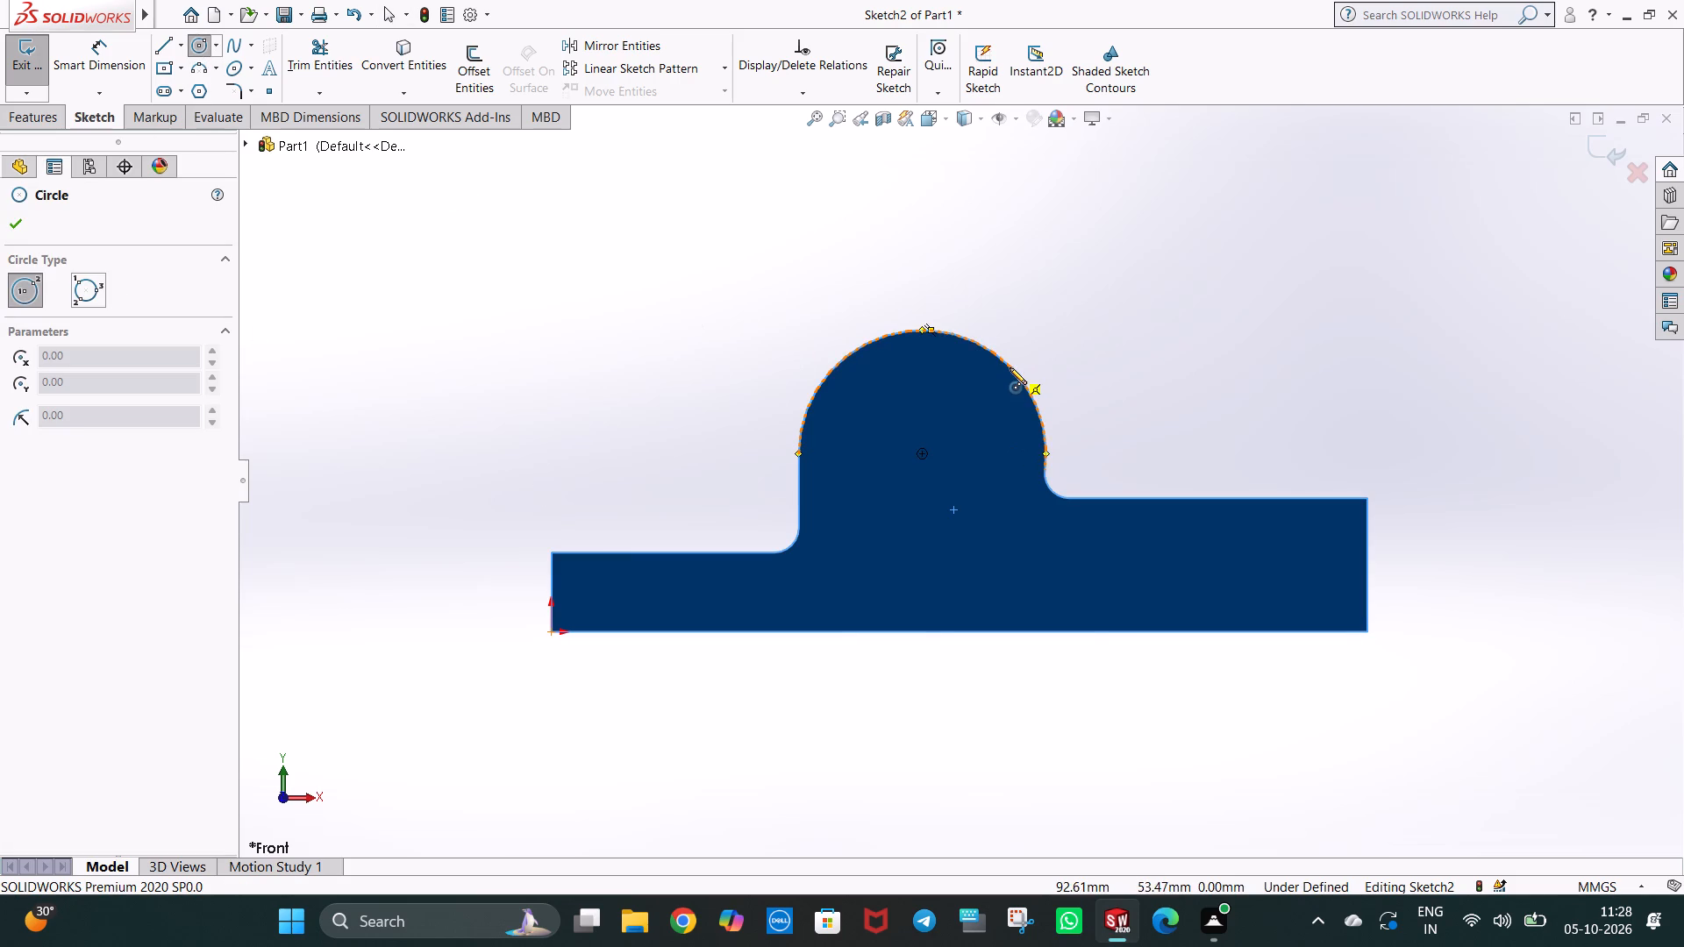
pyautogui.click(924, 455)
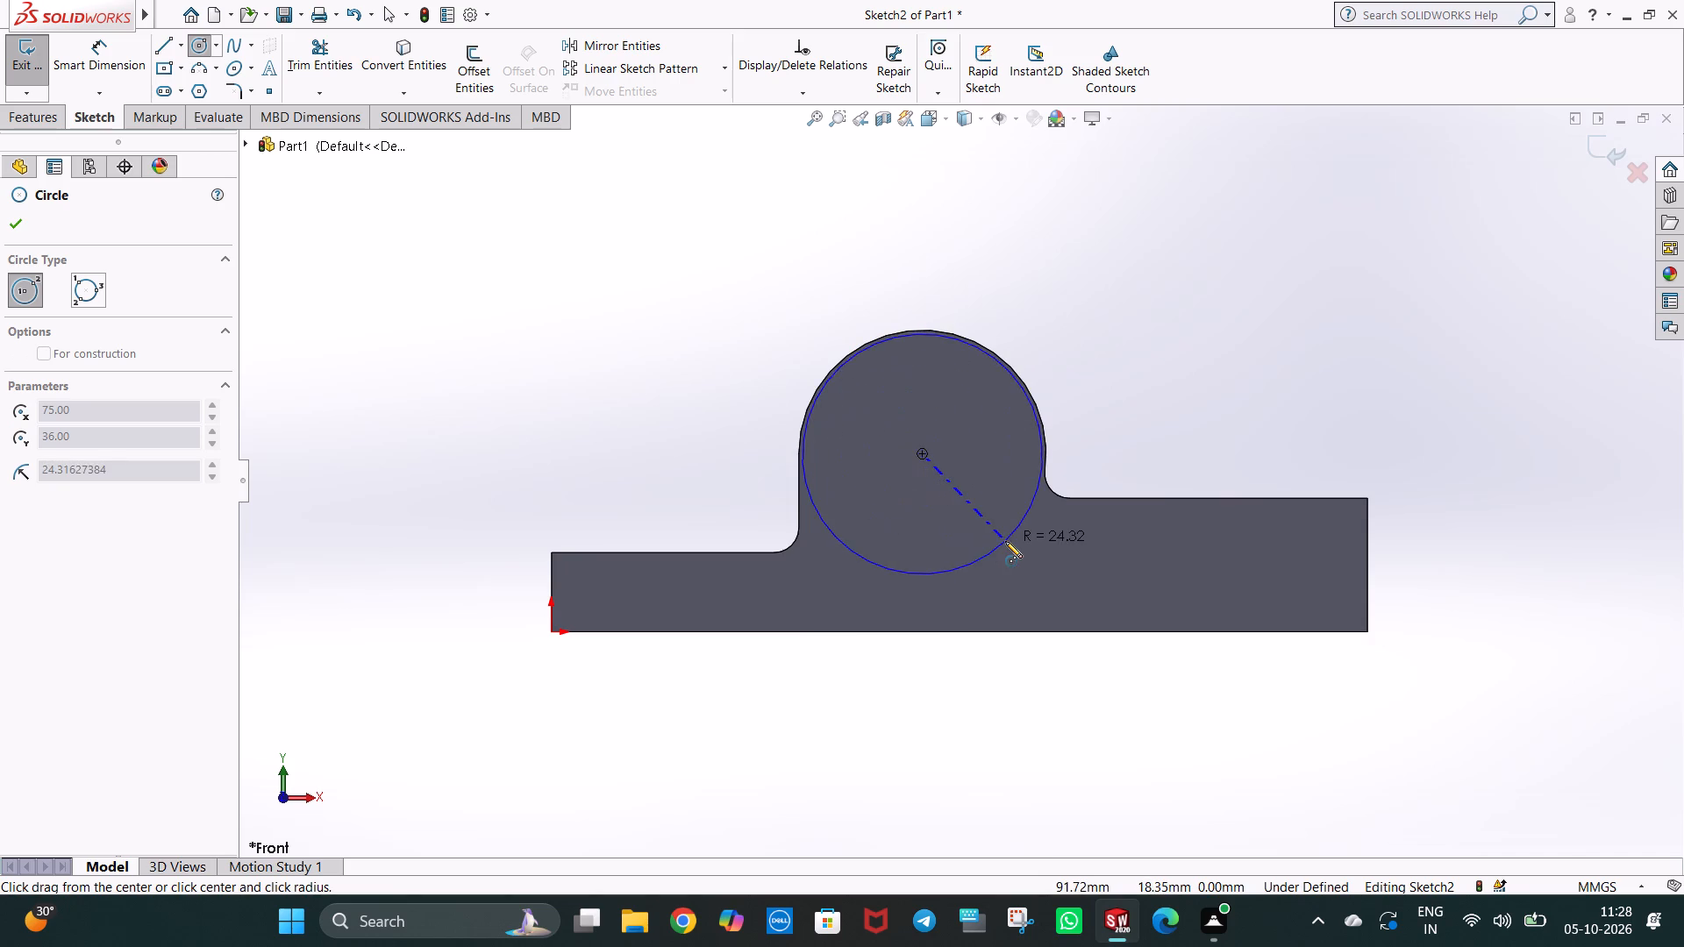
pyautogui.click(1006, 542)
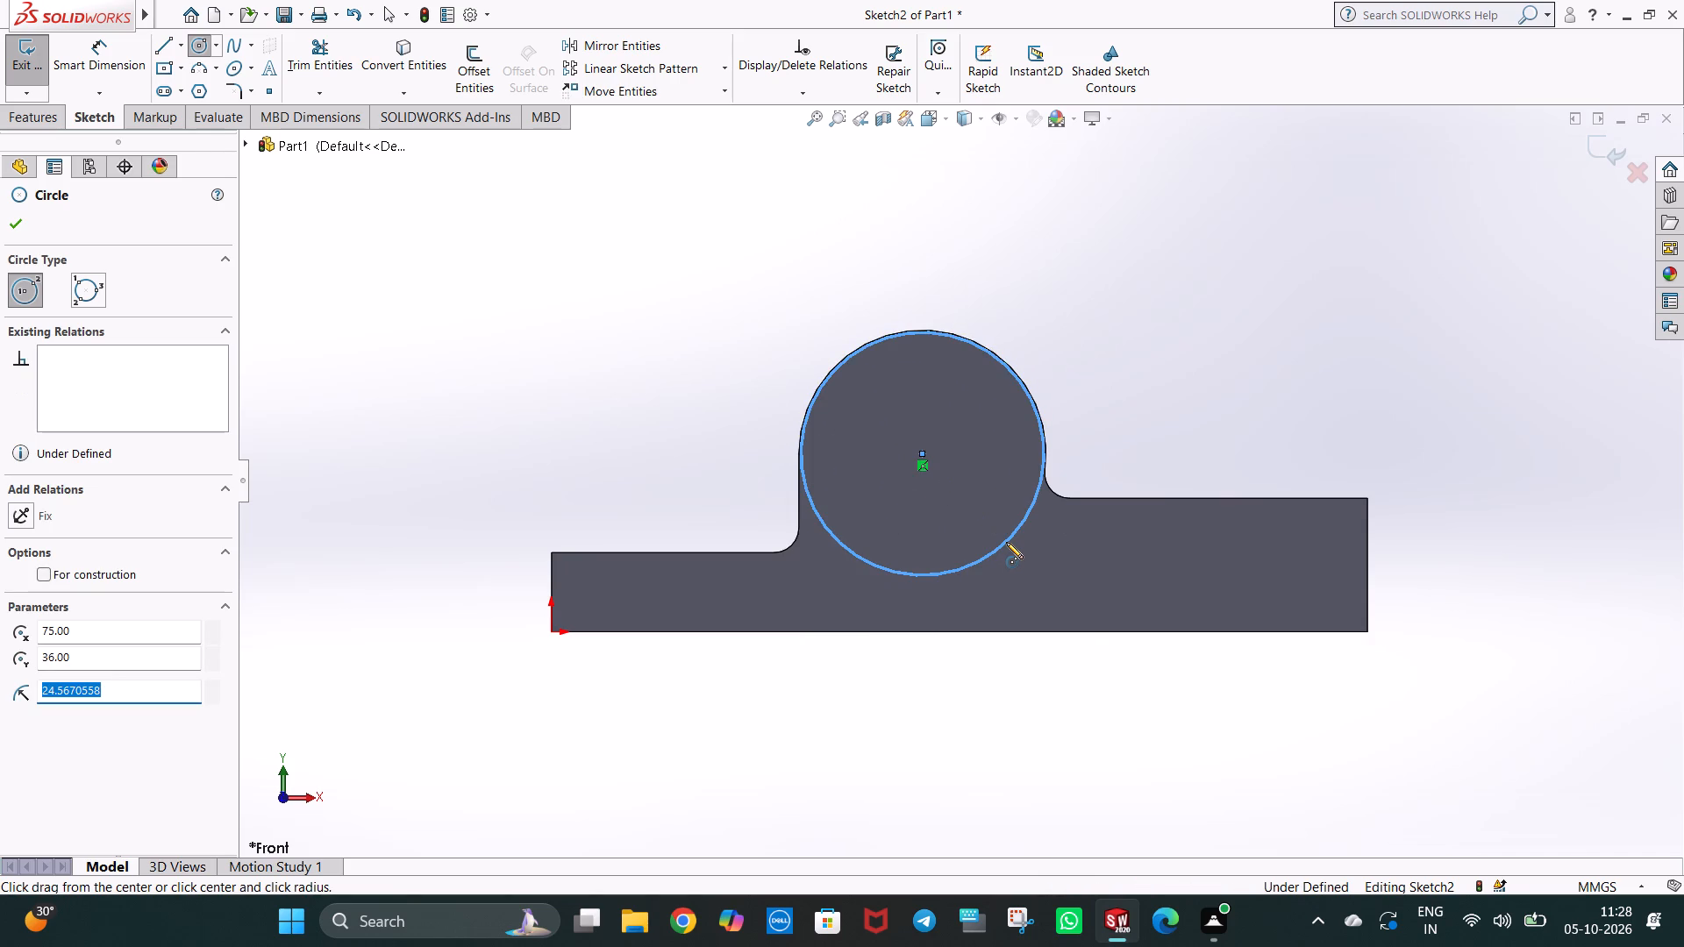
pyautogui.write('25')
pyautogui.press('Return')
pyautogui.press('Escape')
pyautogui.press('Escape')
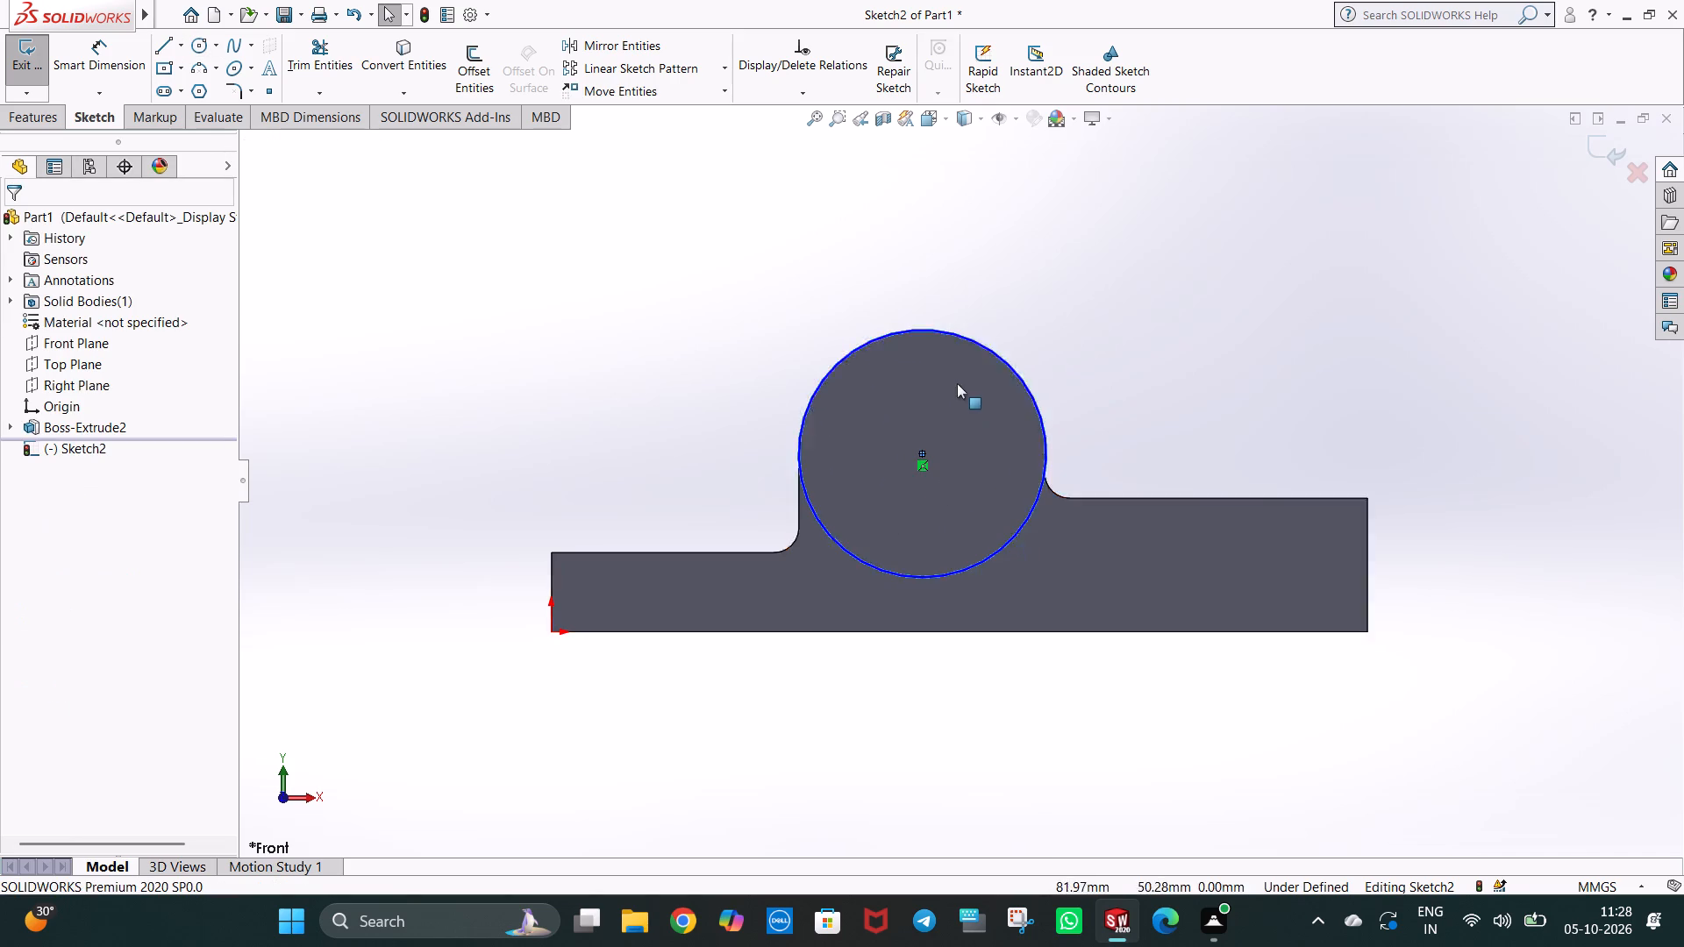
pyautogui.click(756, 262)
pyautogui.press('Escape')
# Add a 50 mm diameter dimension to the circle on the front face.
pyautogui.click(129, 46)
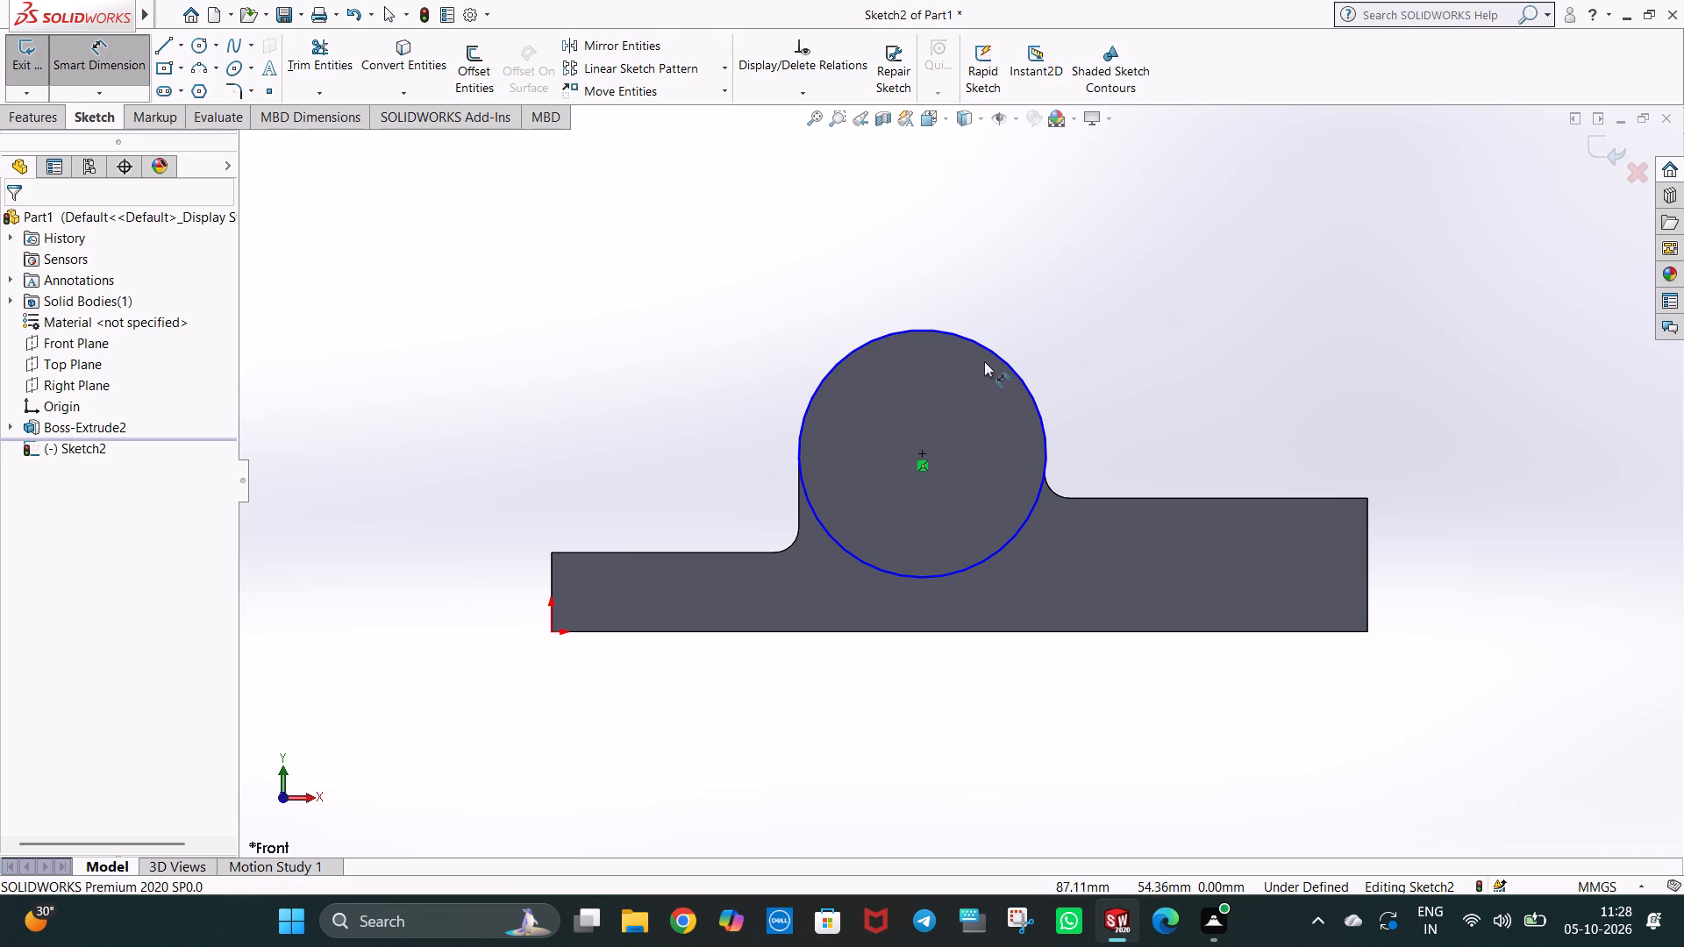
pyautogui.click(989, 351)
pyautogui.click(977, 409)
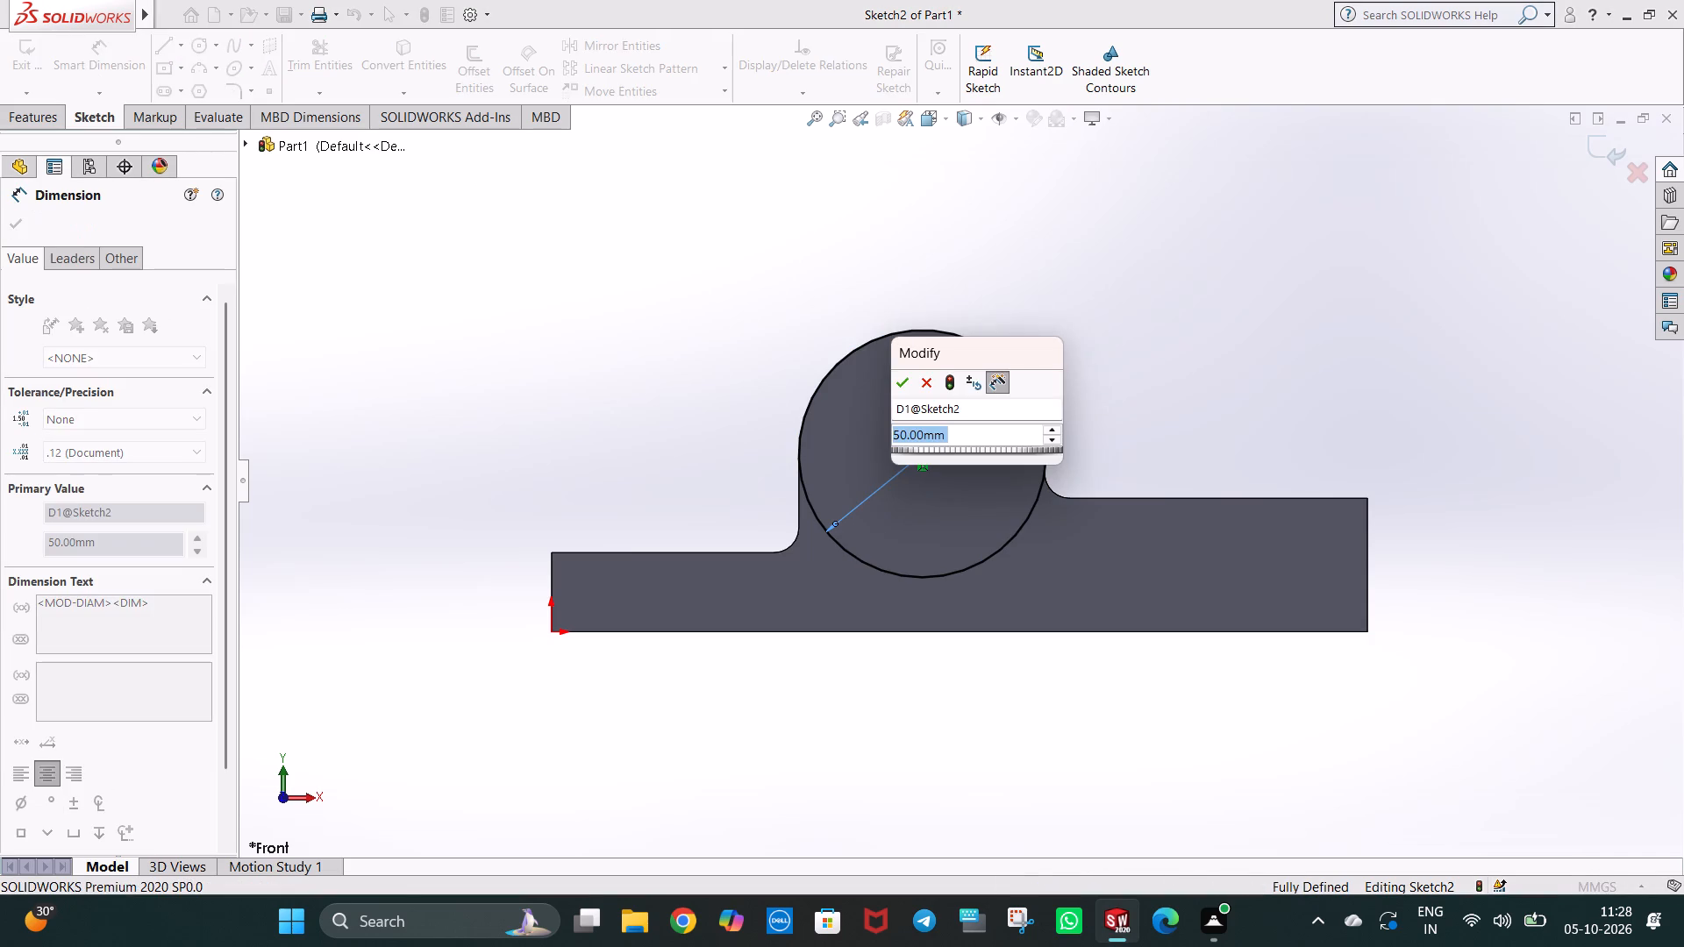
pyautogui.click(901, 385)
pyautogui.click(749, 368)
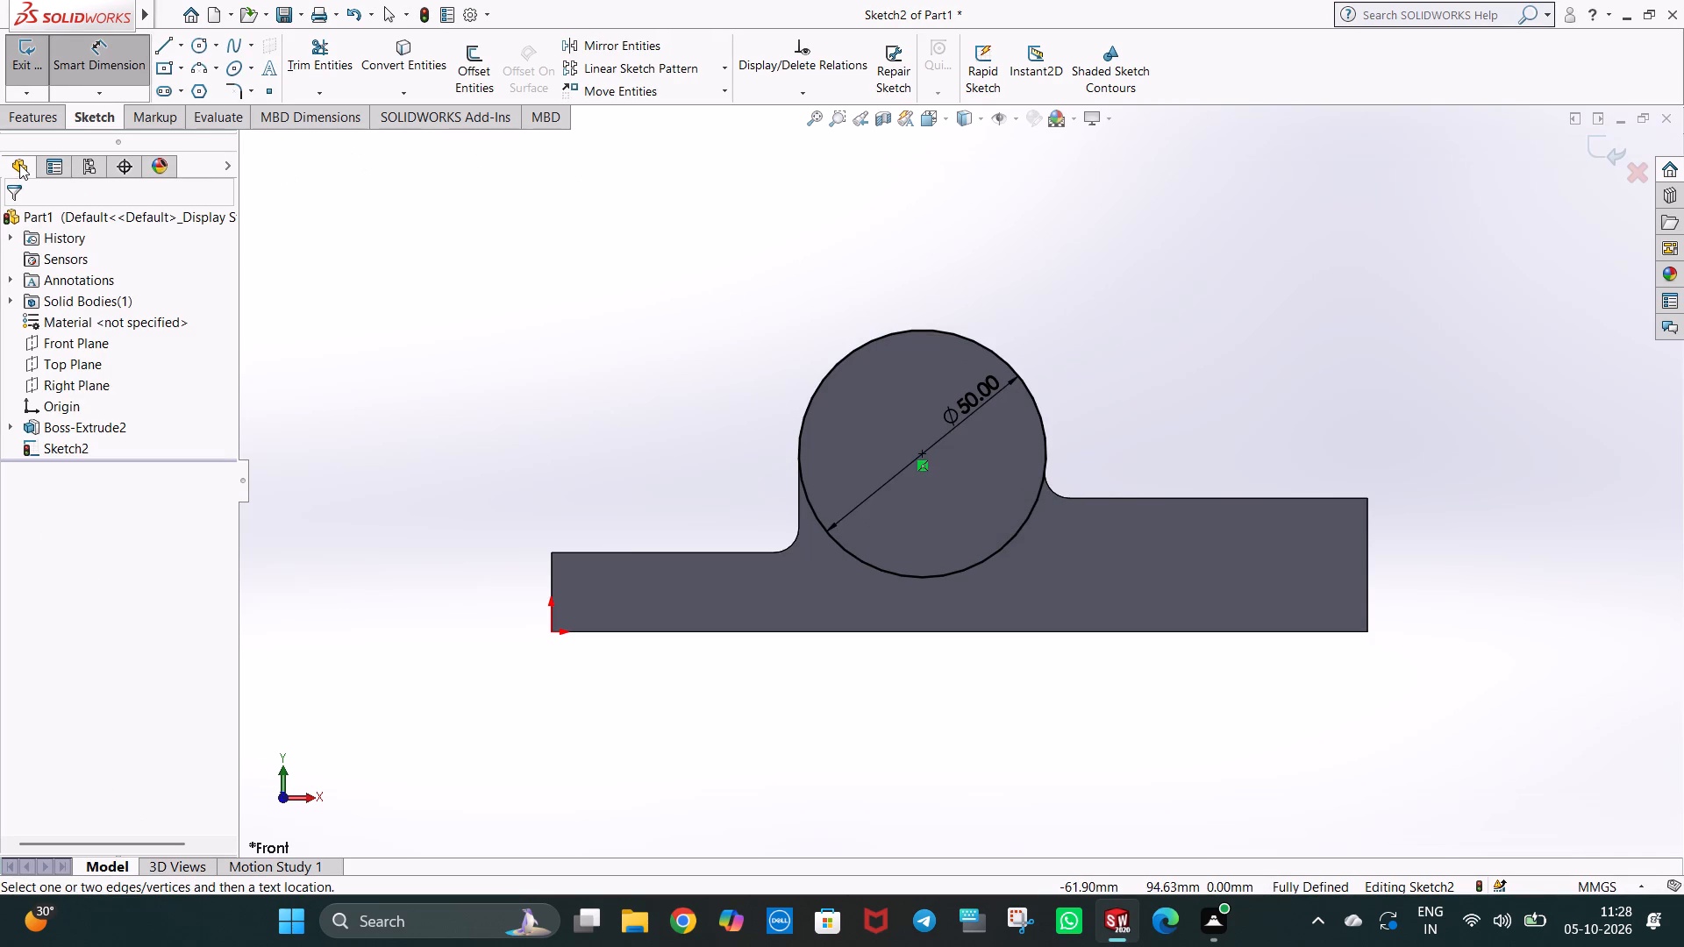
# Extrude the front-face circle outward as a Blind boss 5 mm deep, merged with the body.
pyautogui.click(39, 123)
pyautogui.moveTo(716, 548); pyautogui.dragTo(833, 644, button='middle')
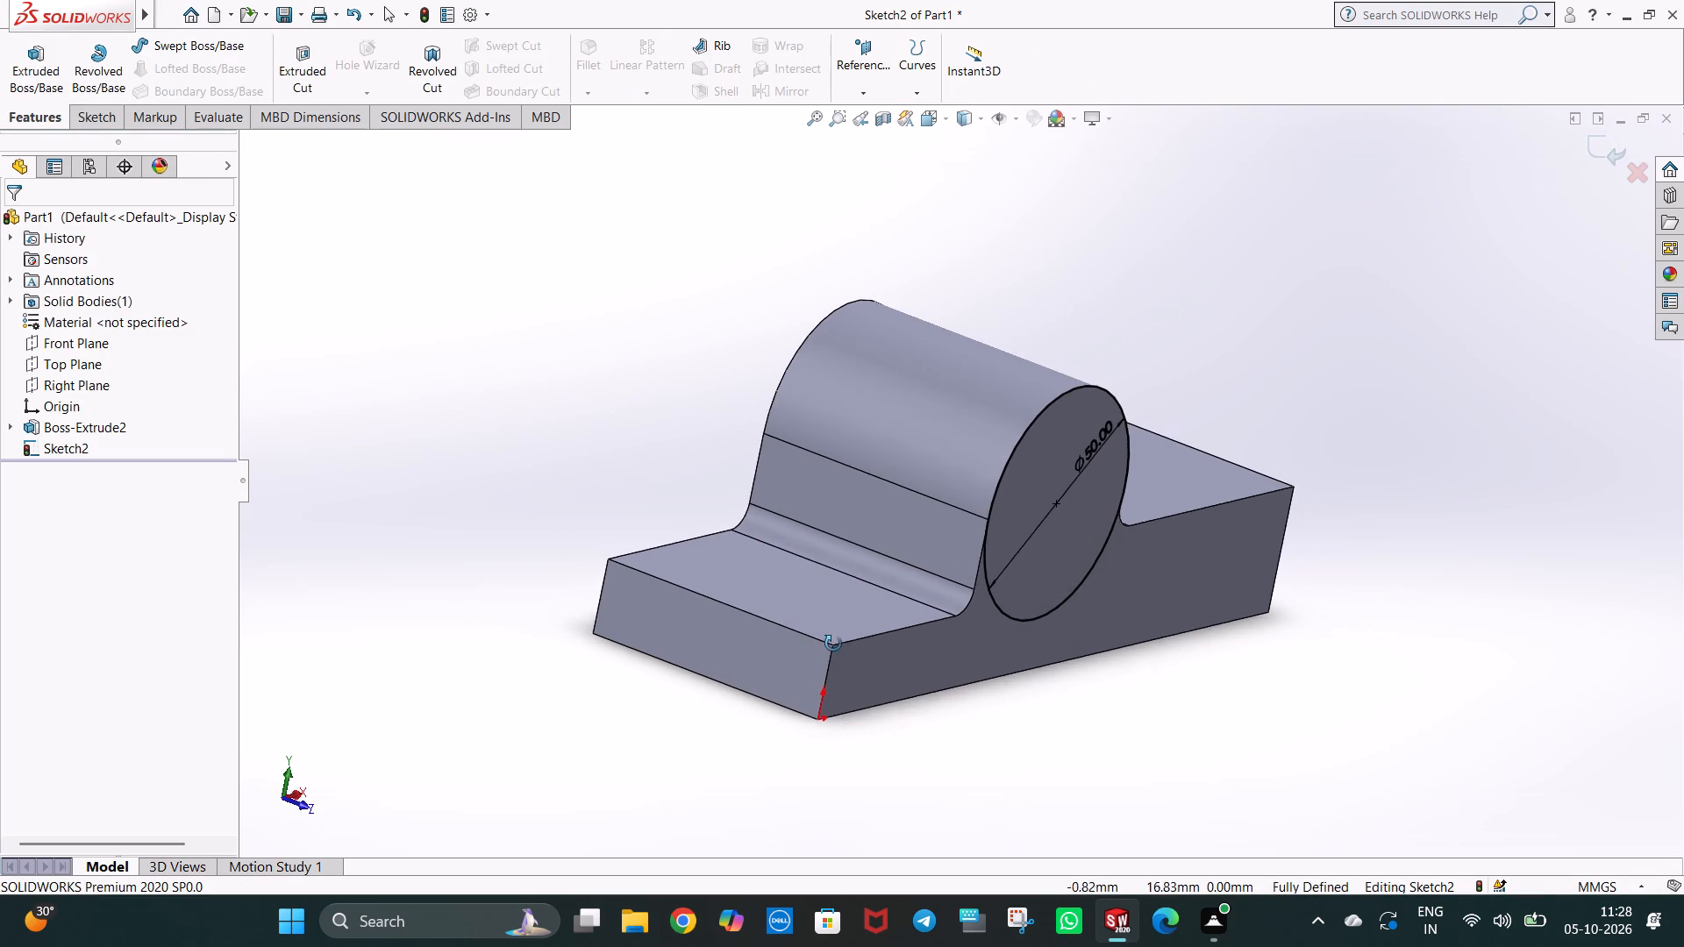
pyautogui.moveTo(833, 644); pyautogui.dragTo(846, 661, button='middle')
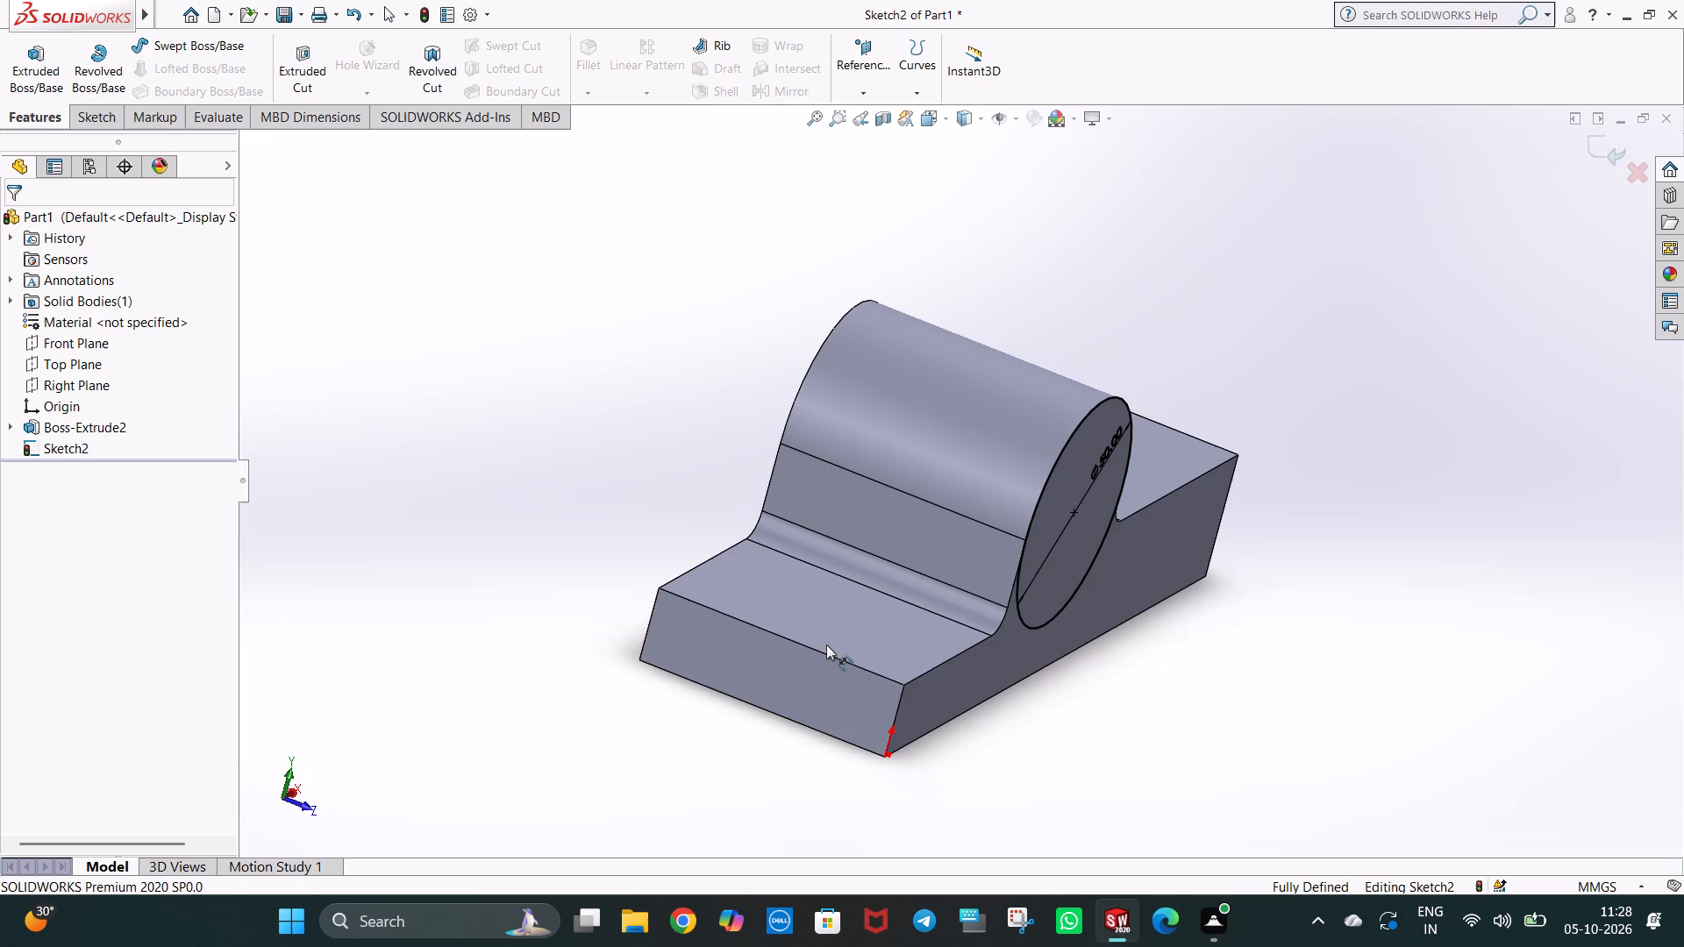
pyautogui.click(42, 75)
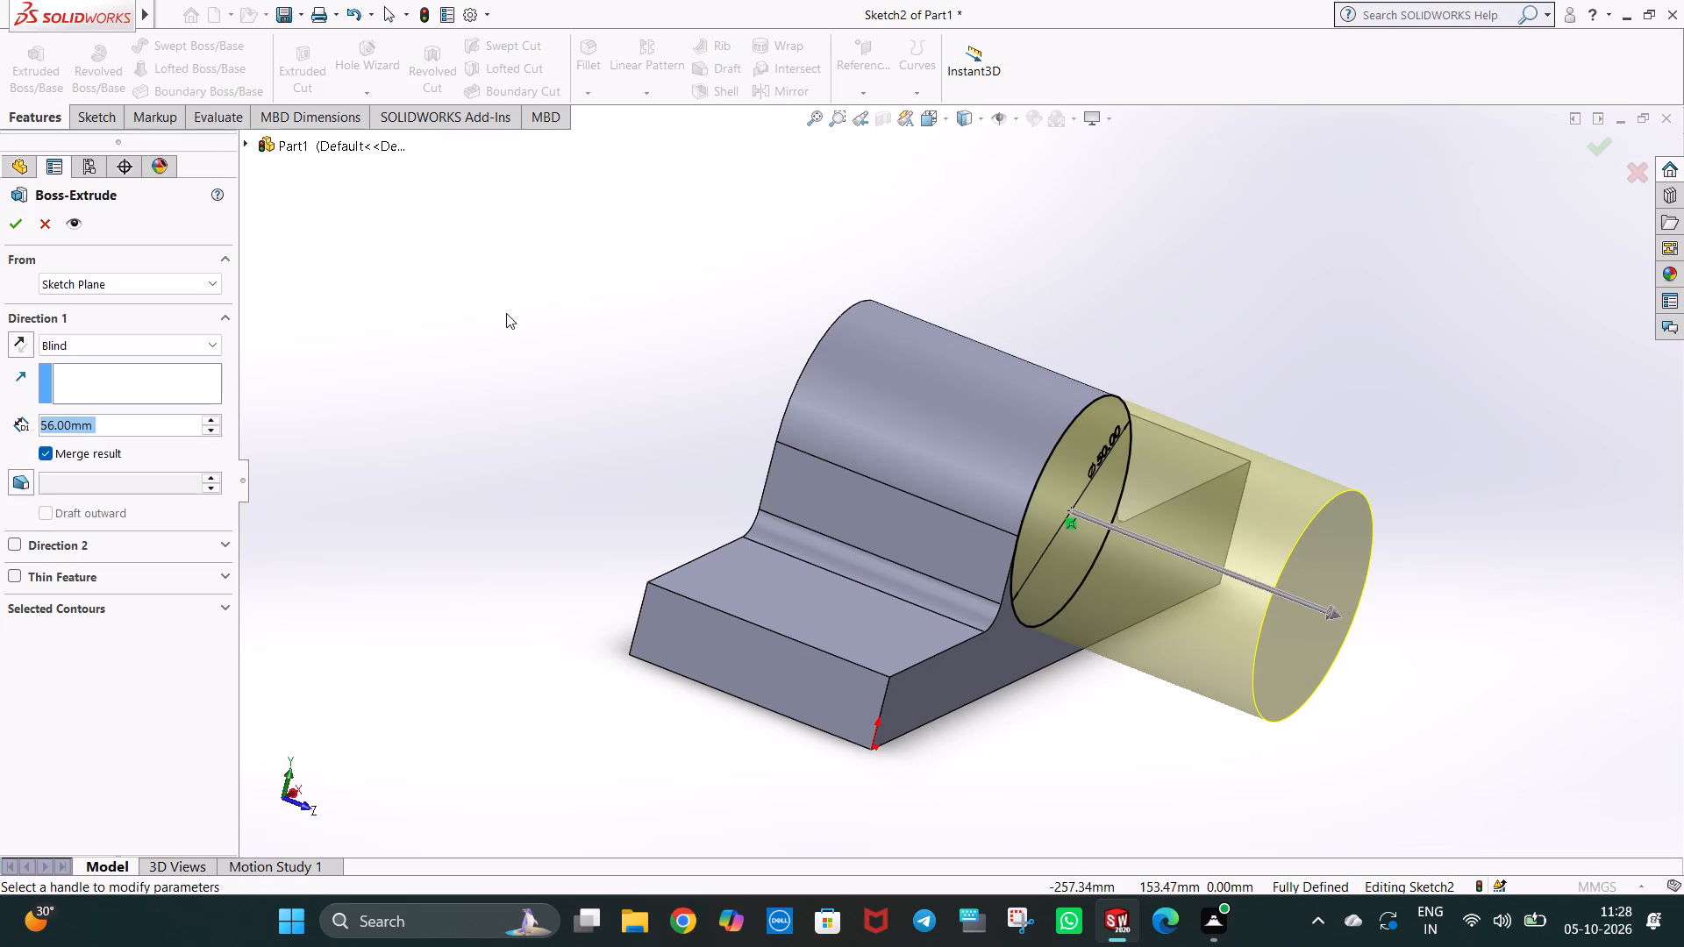
pyautogui.click(75, 350)
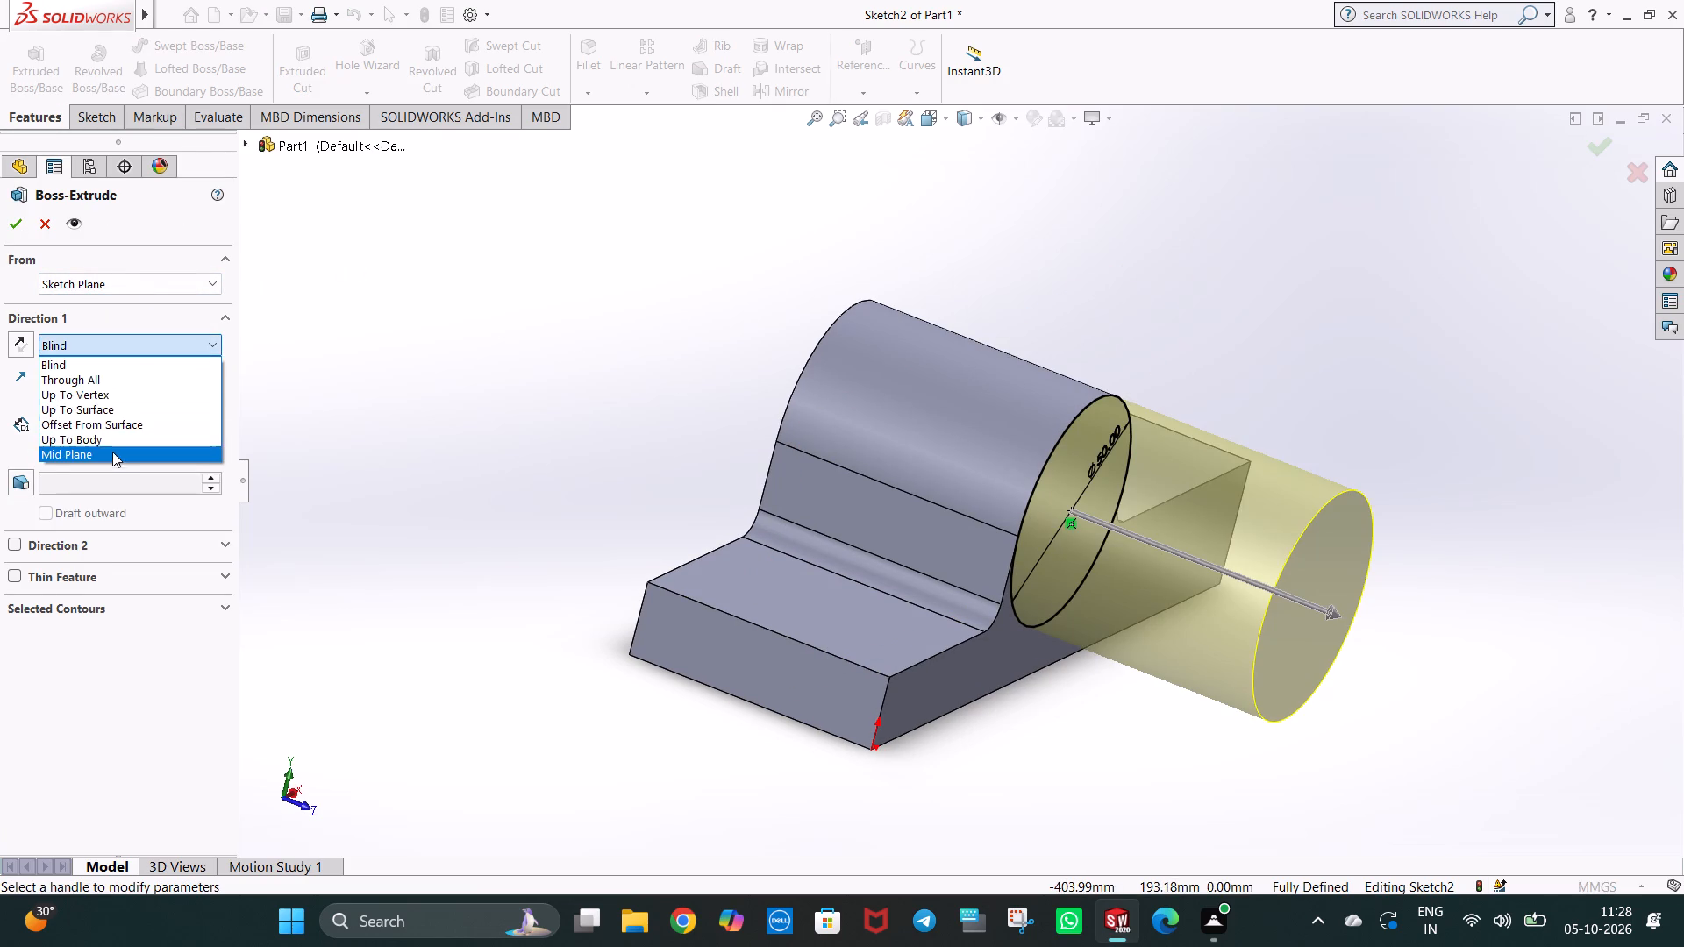
pyautogui.click(115, 456)
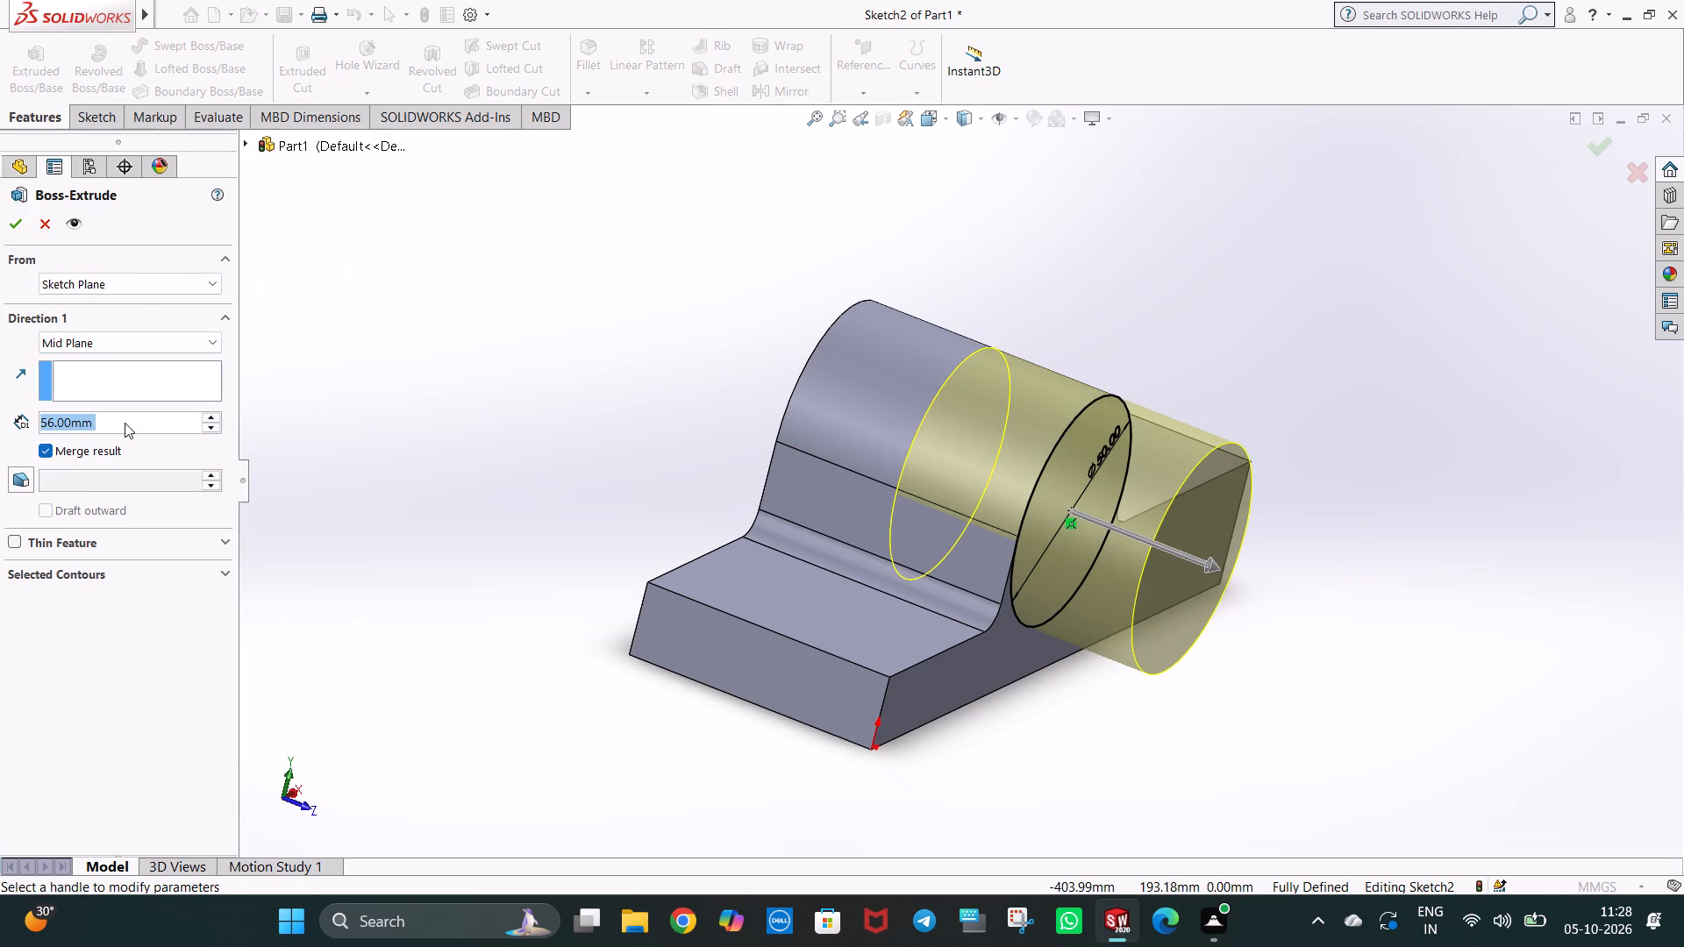
pyautogui.click(139, 343)
pyautogui.click(138, 360)
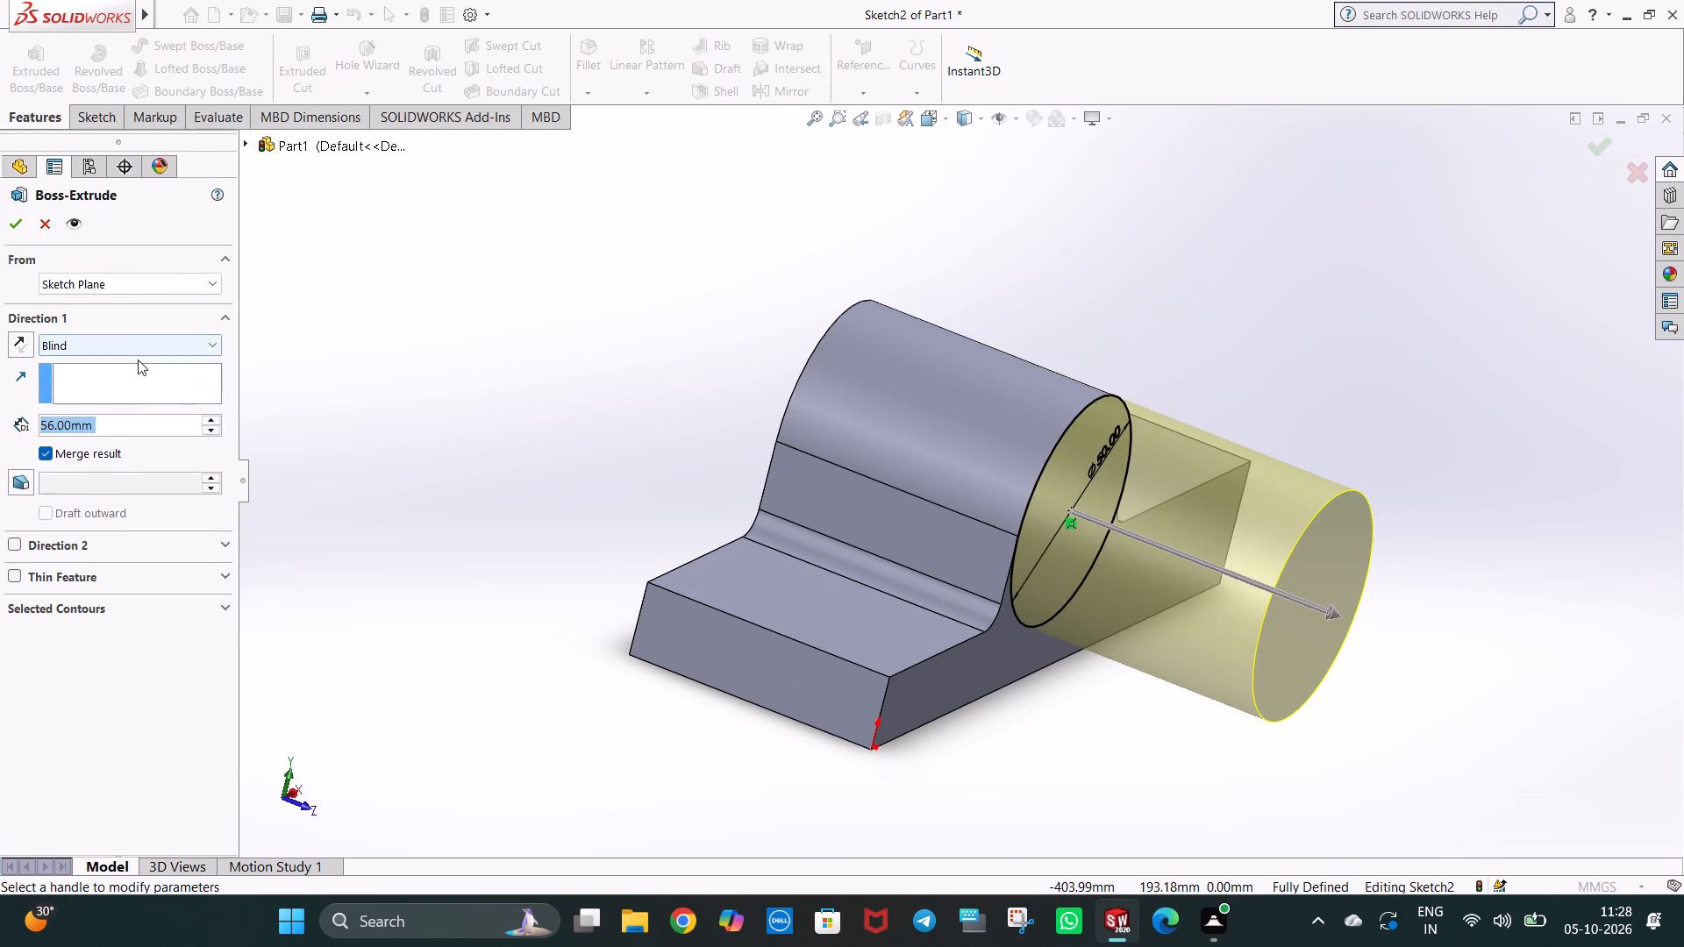
pyautogui.press('5')
pyautogui.press('Return')
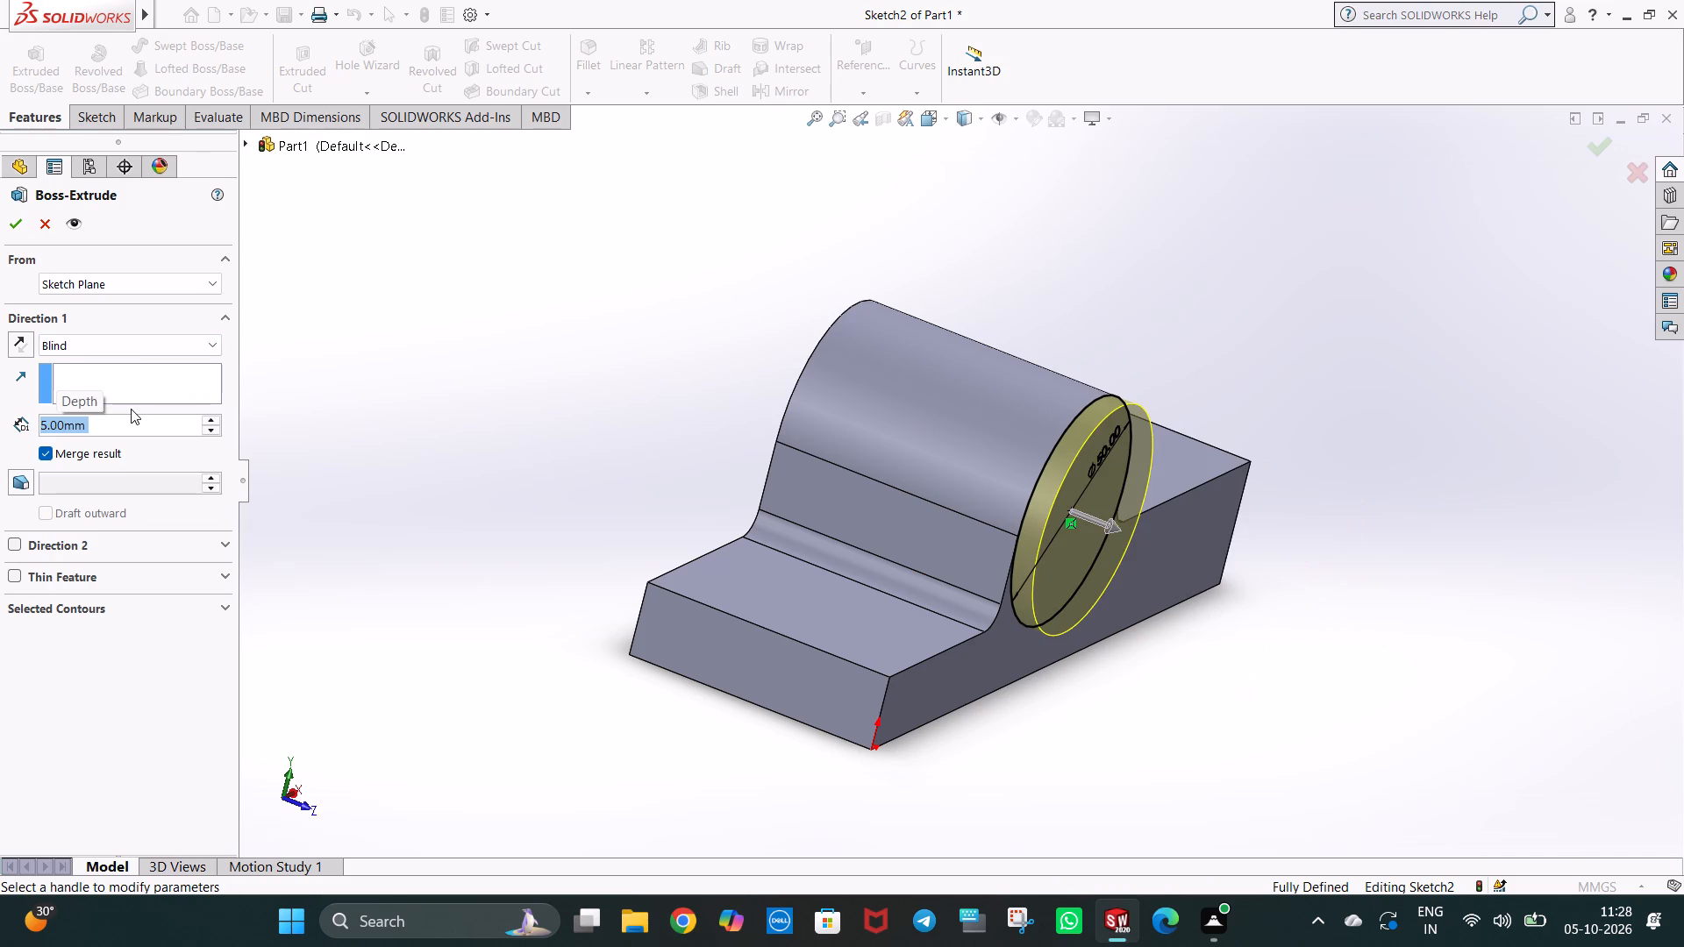
pyautogui.click(12, 224)
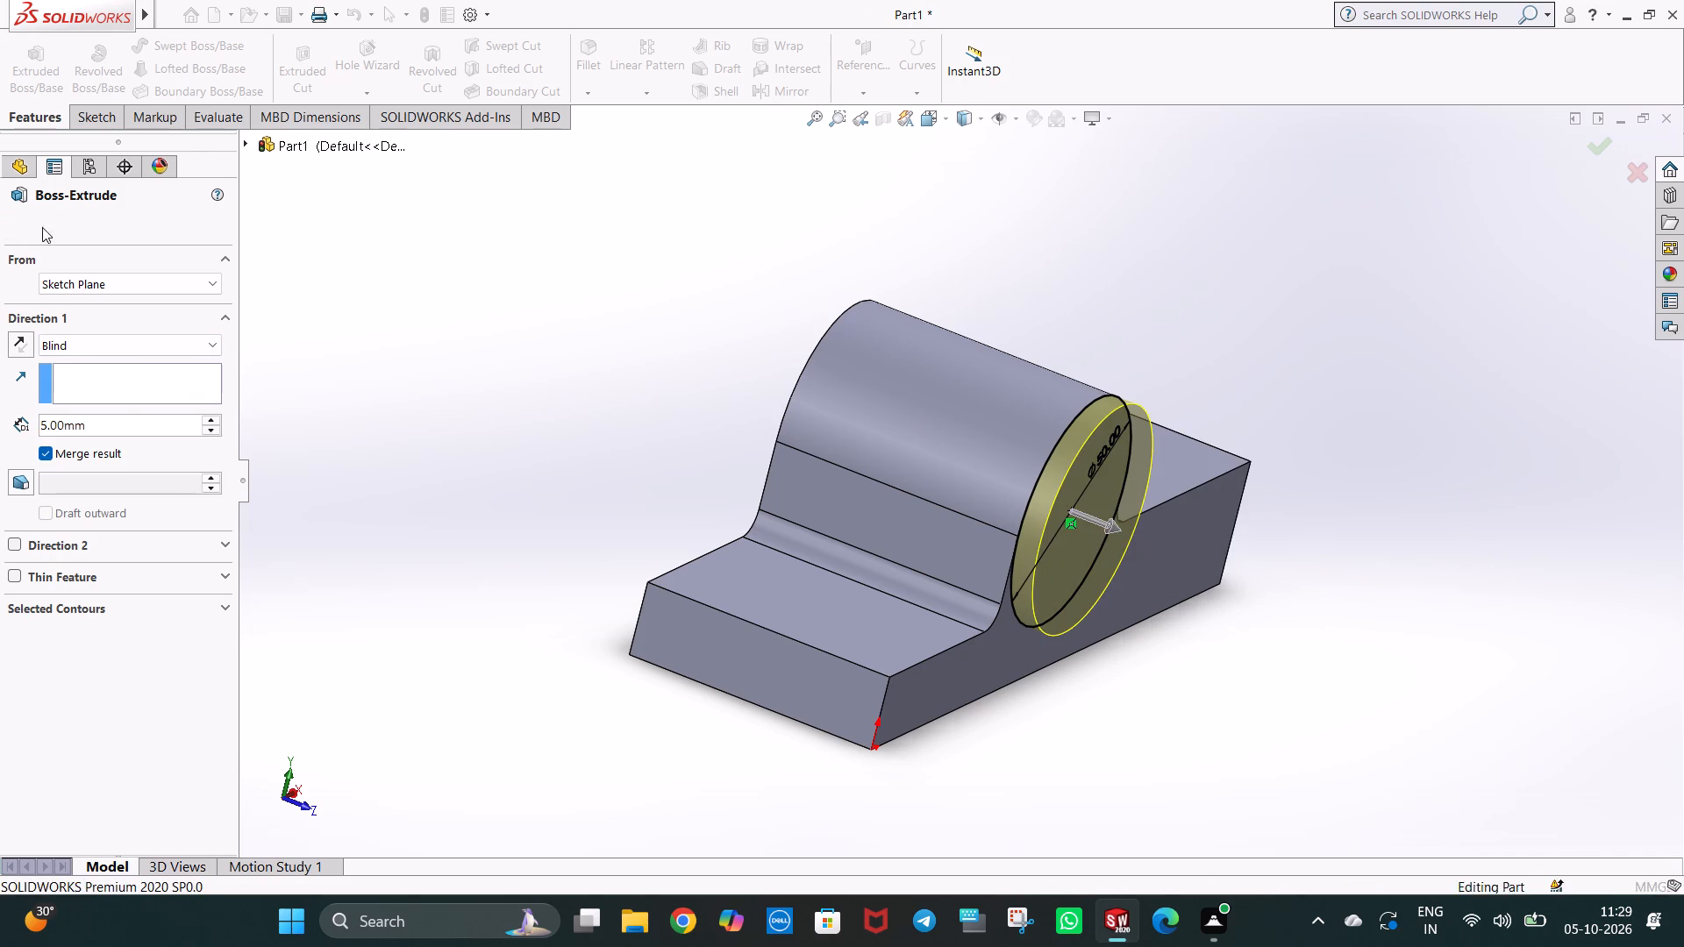
# Sketch a circle of 25 mm radius on the bracket's back face, centred on the rounded top's arc centre.
pyautogui.moveTo(1370, 545); pyautogui.dragTo(1431, 566, button='middle')
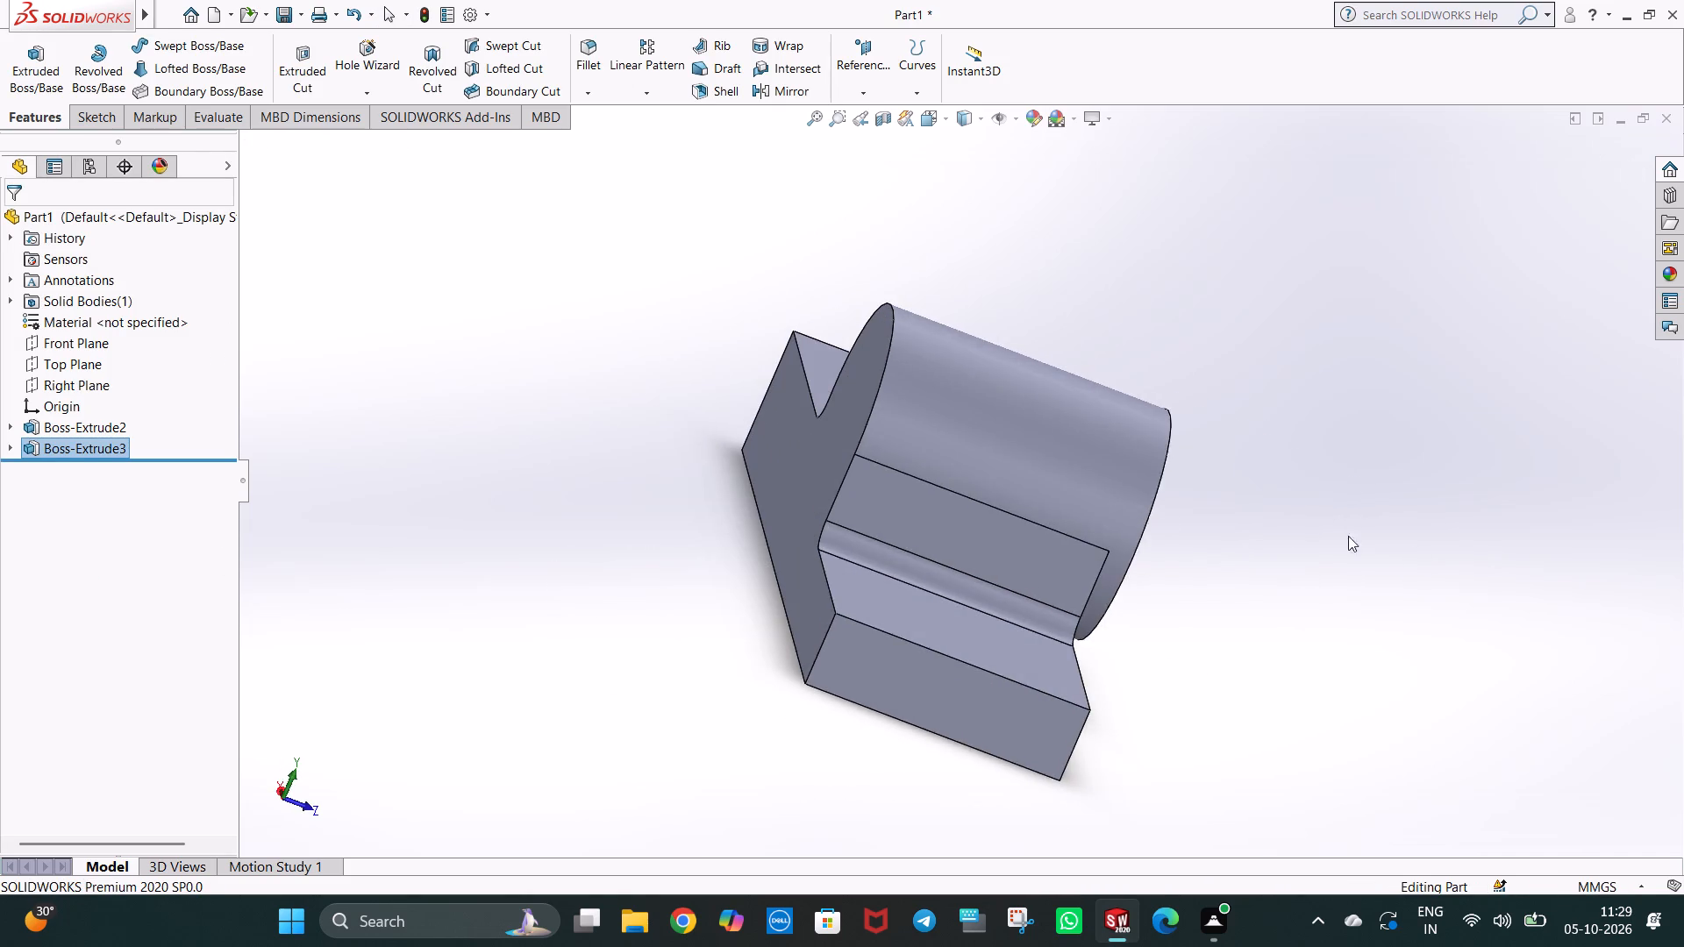
pyautogui.moveTo(1099, 510); pyautogui.dragTo(1235, 545, button='middle')
pyautogui.rightClick(1066, 463)
pyautogui.click(1106, 446)
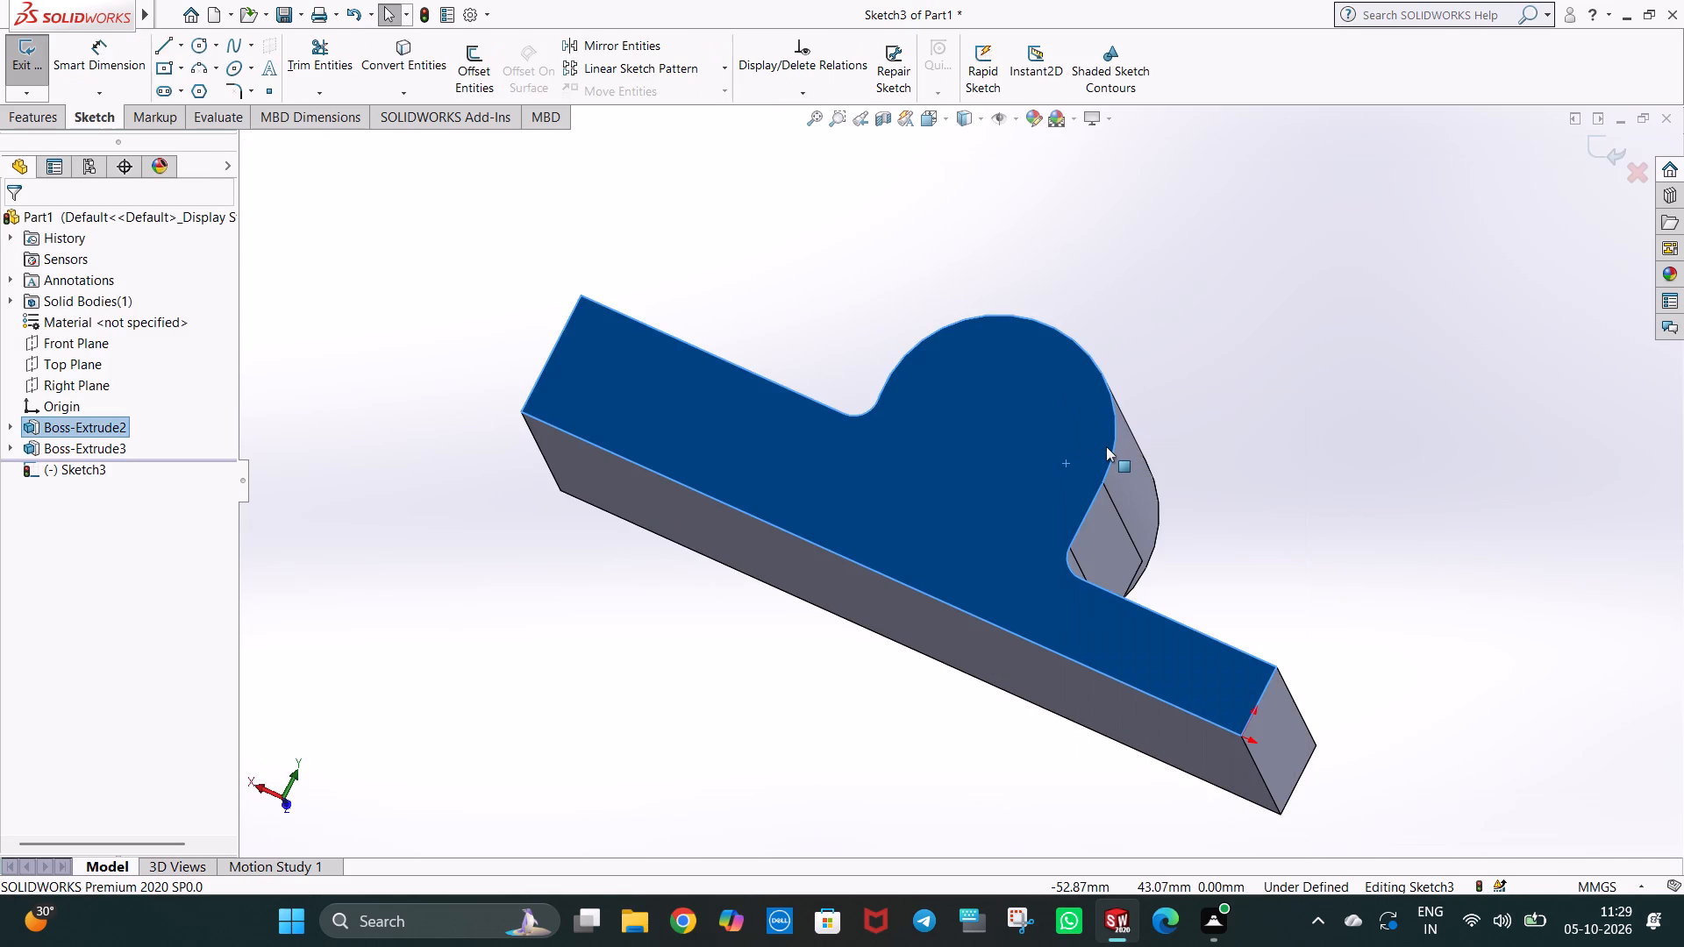
pyautogui.hotkey('ctrl', '8')
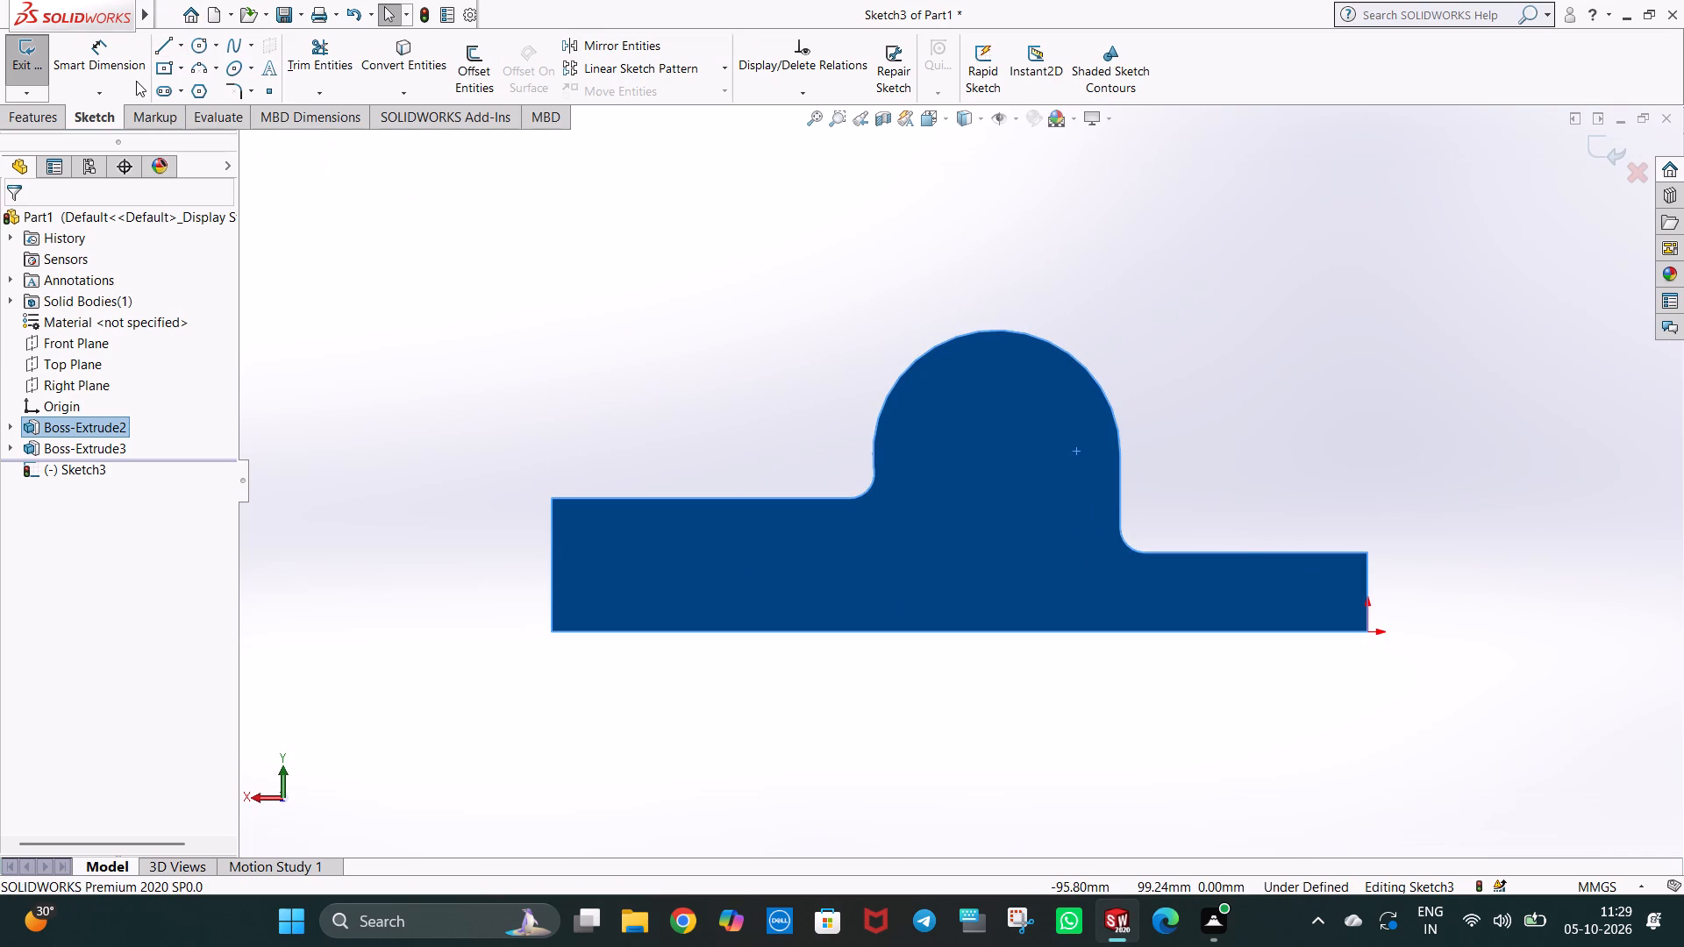
pyautogui.click(195, 36)
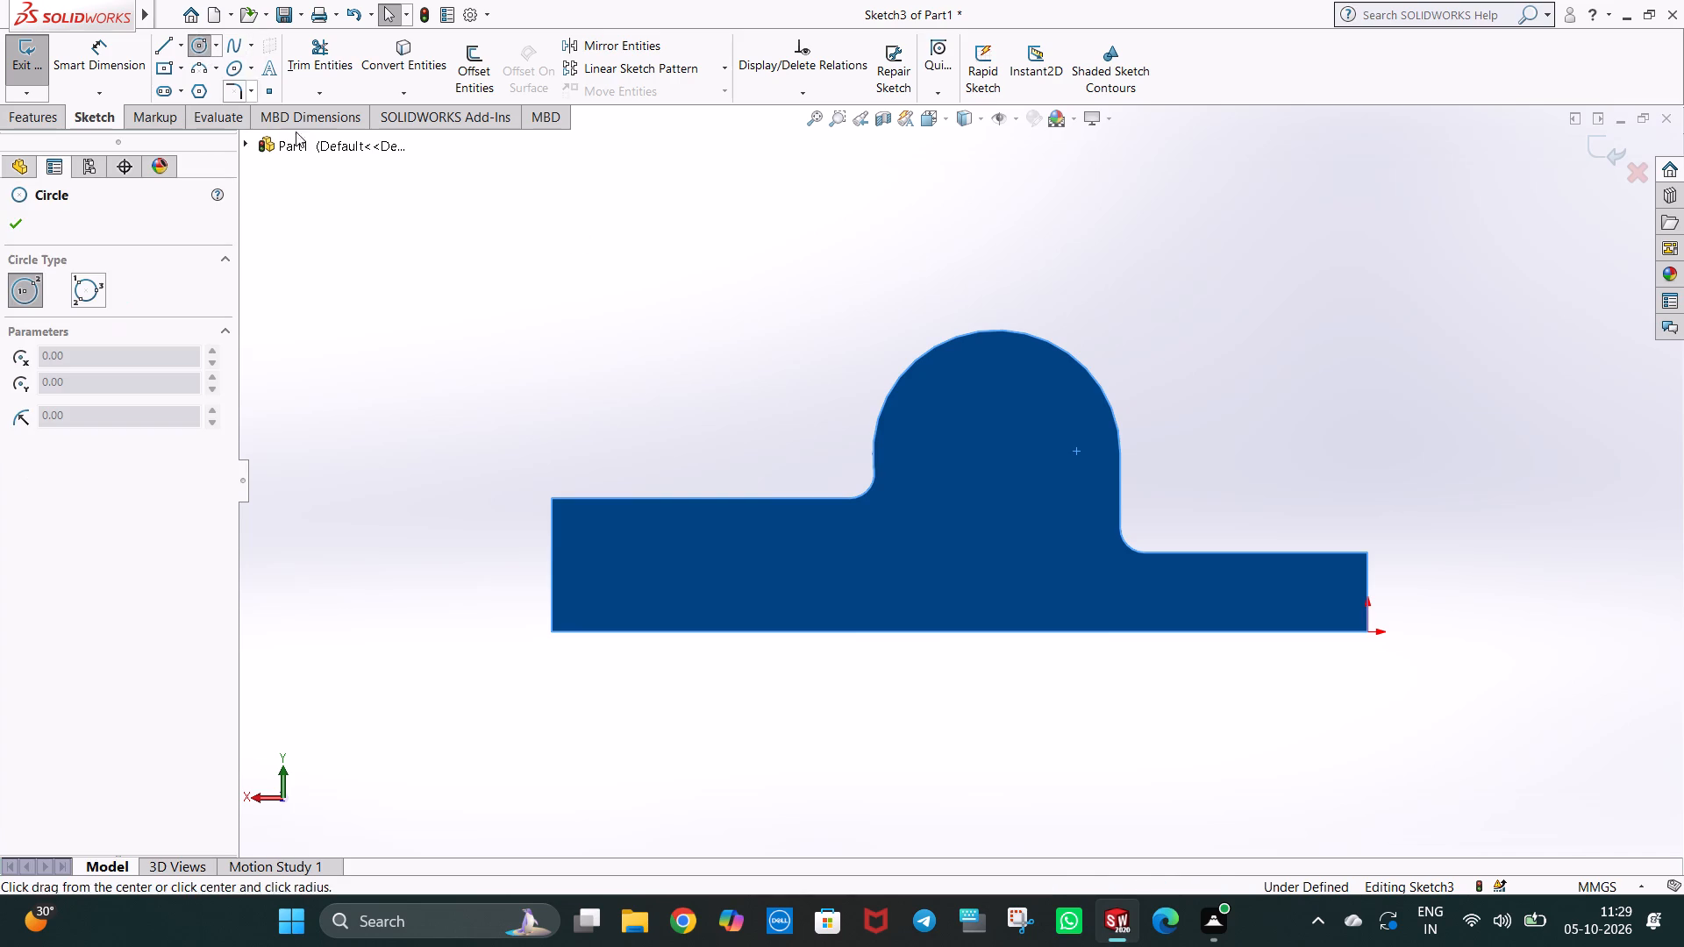
pyautogui.click(996, 455)
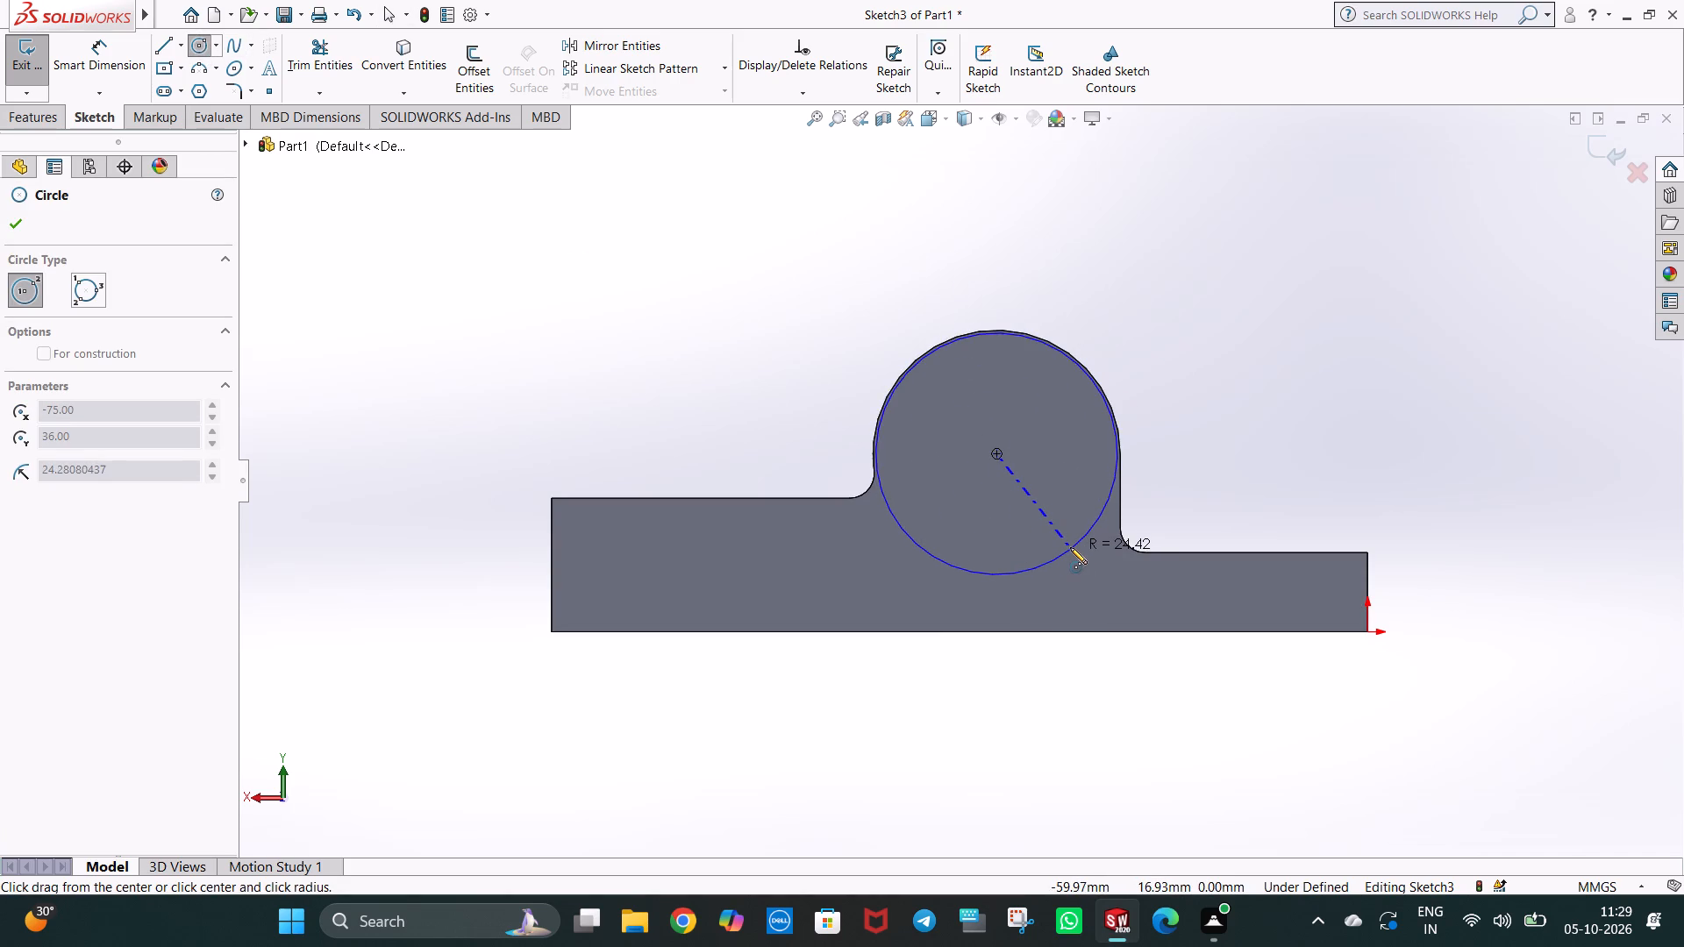
pyautogui.click(1076, 549)
pyautogui.write('25')
pyautogui.press('Return')
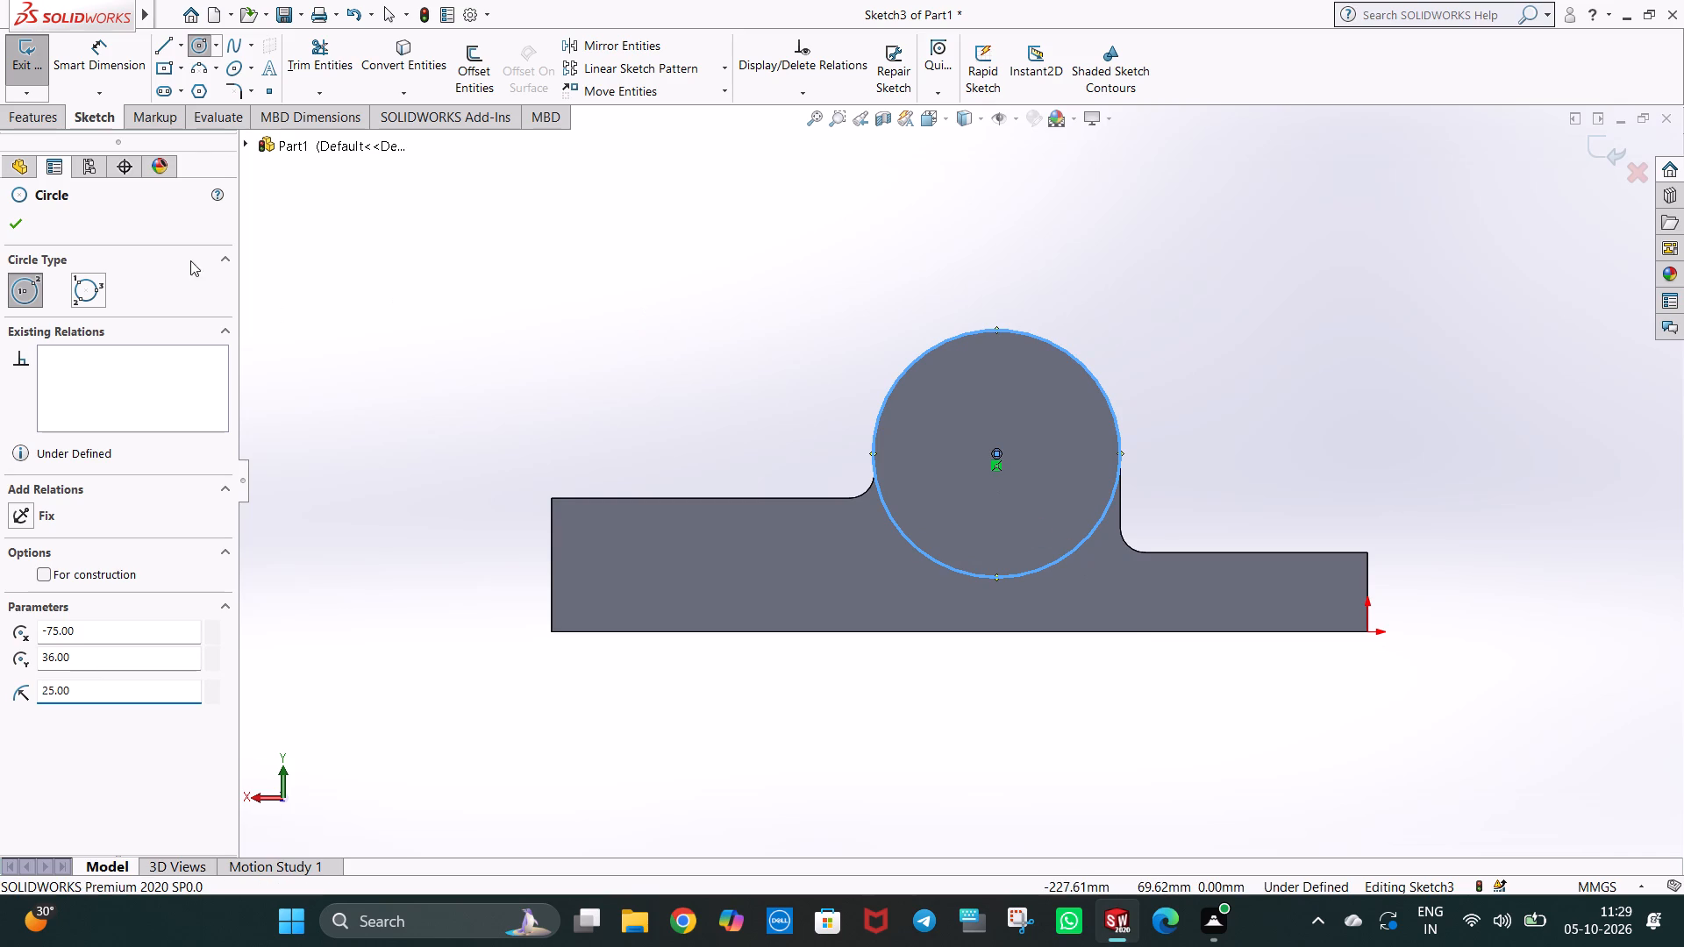
pyautogui.click(20, 231)
pyautogui.press('Escape')
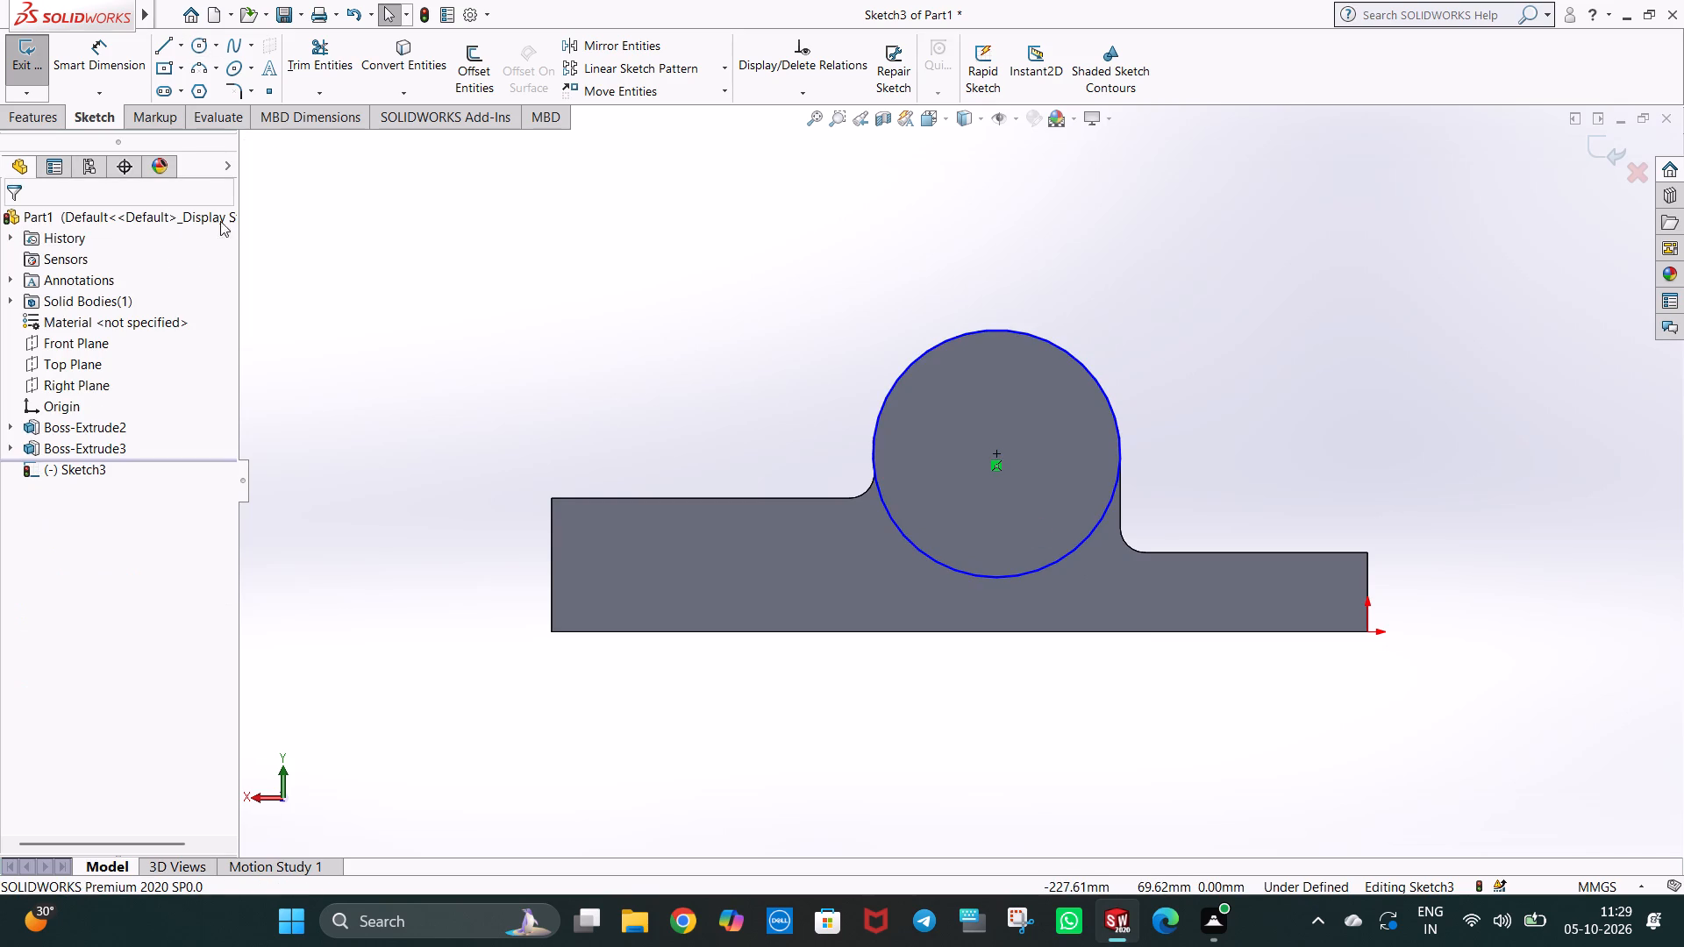
pyautogui.click(1096, 242)
# Add a 50 mm diameter dimension to the circle on the back face.
pyautogui.click(121, 61)
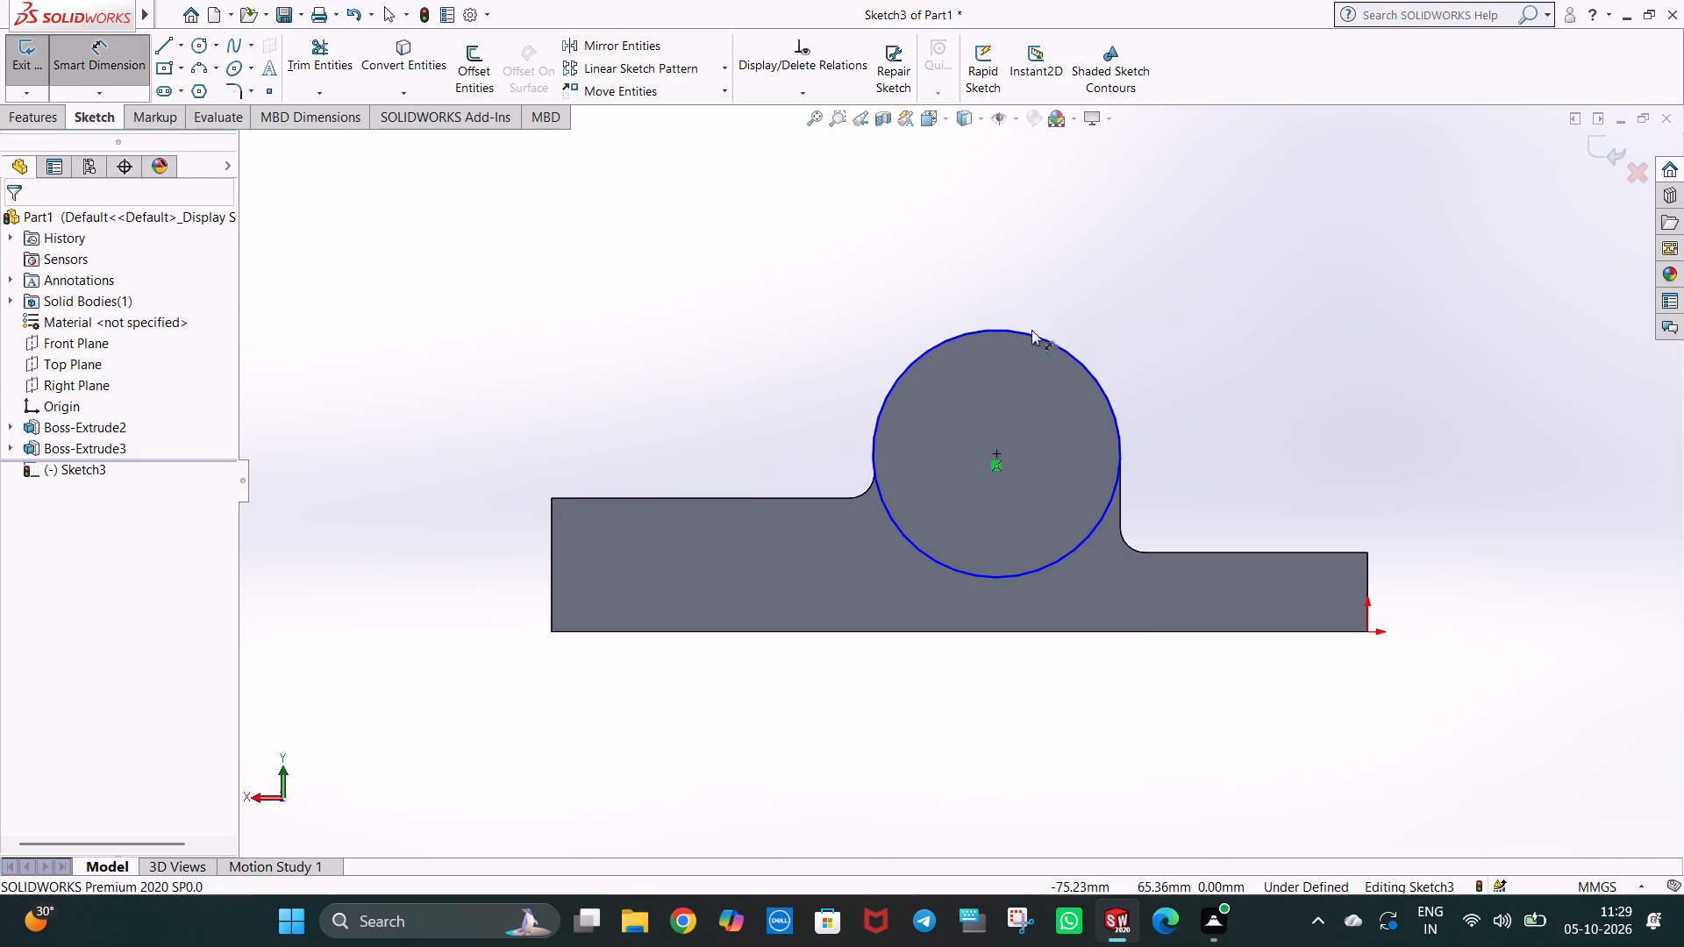
pyautogui.click(1081, 367)
pyautogui.click(1044, 415)
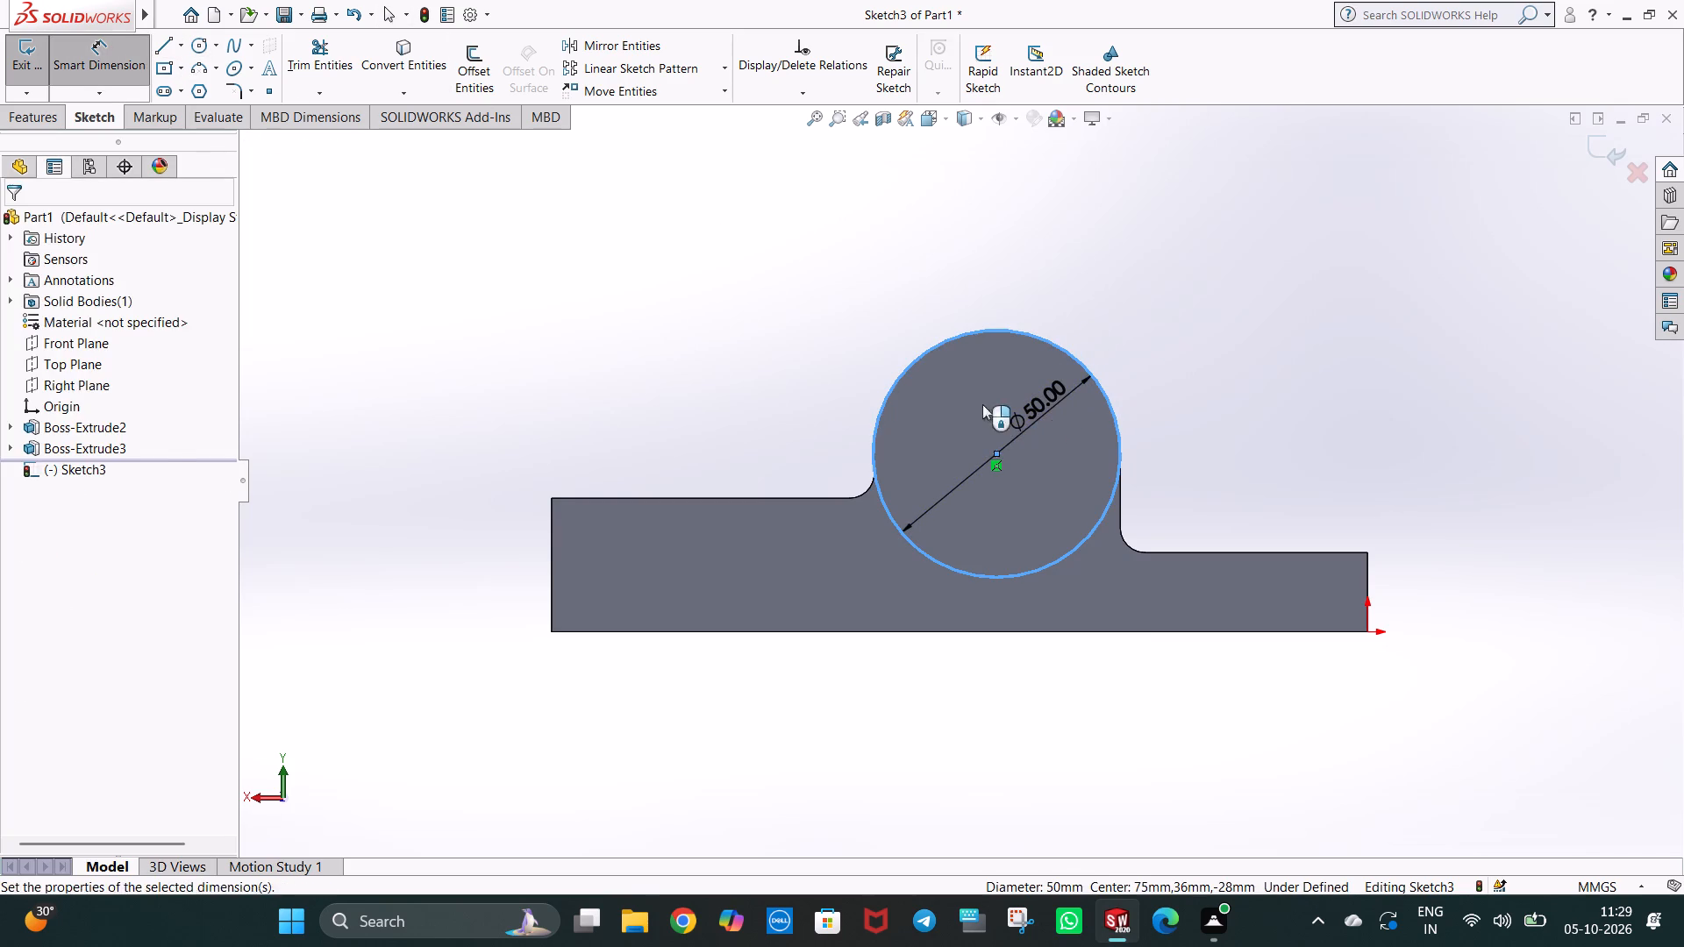
pyautogui.click(970, 387)
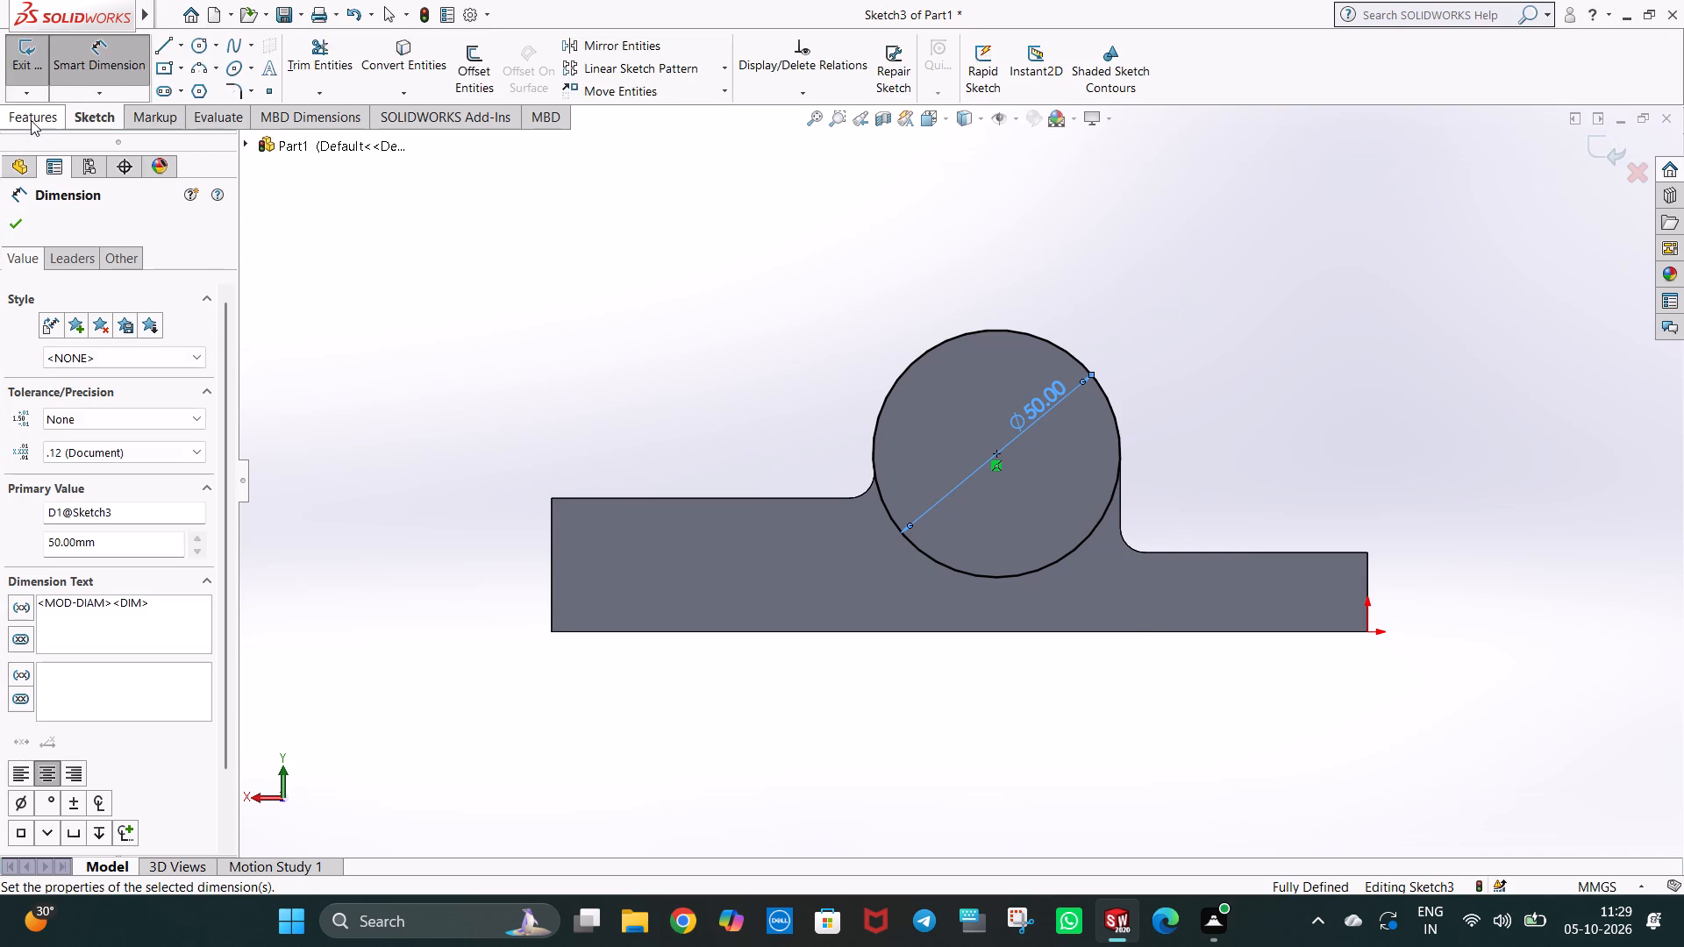
# Extrude the back-face circle outward as a Blind boss 5 mm deep, merged with the body.
pyautogui.click(31, 119)
pyautogui.click(44, 75)
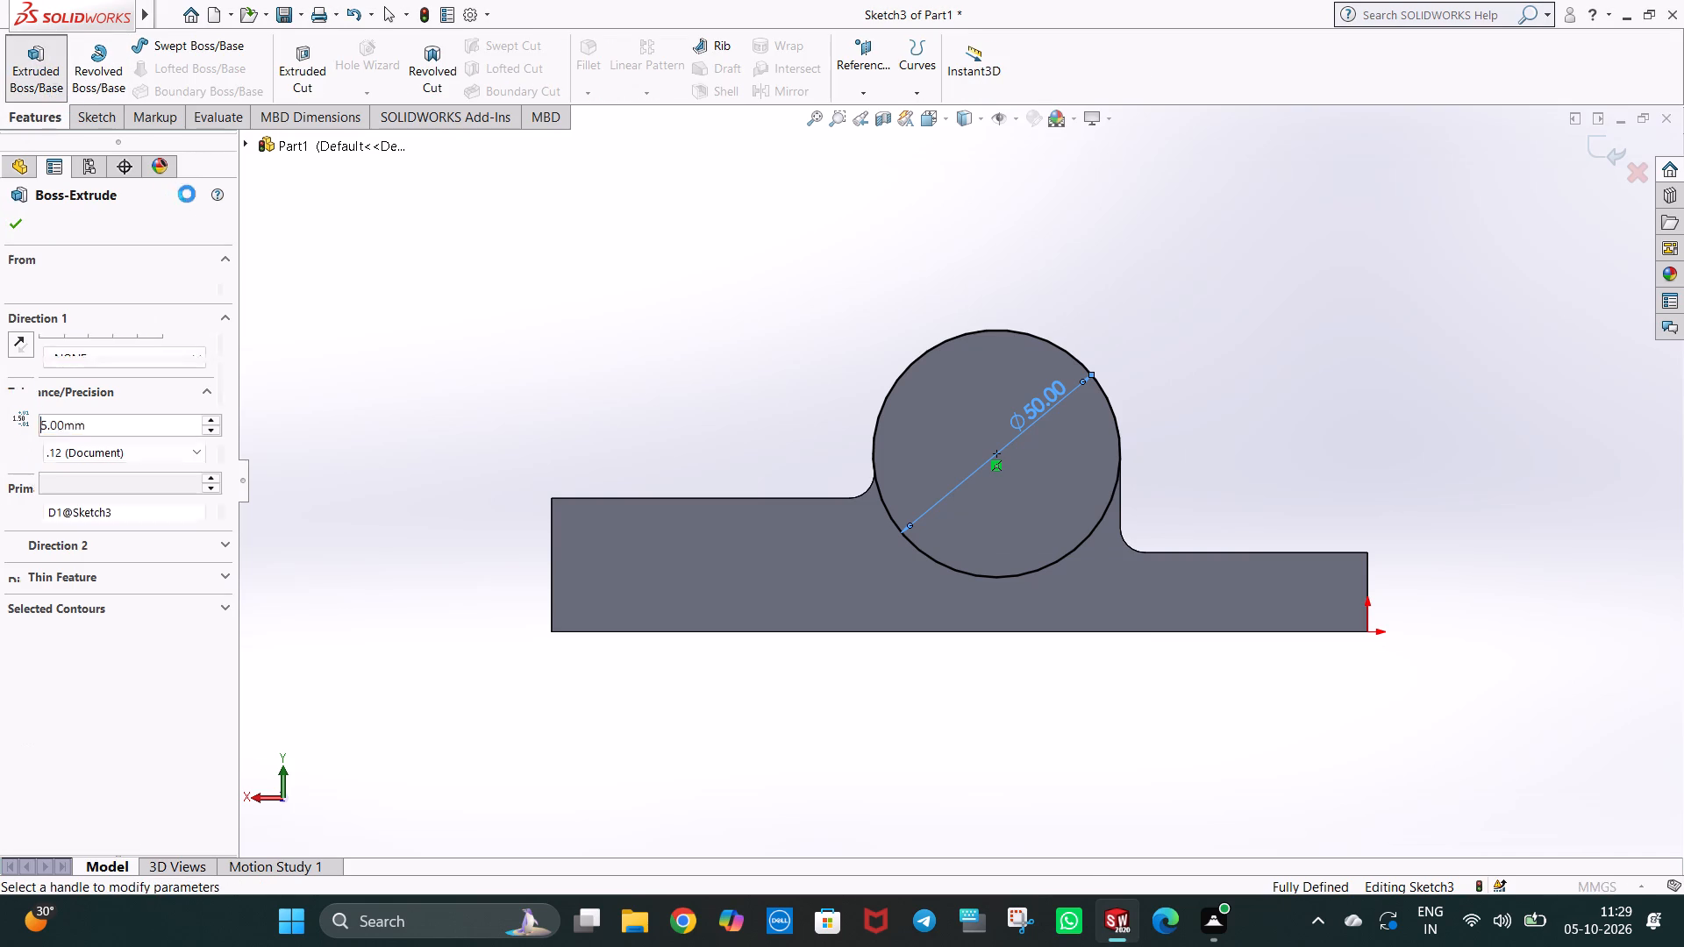
pyautogui.moveTo(1264, 415); pyautogui.dragTo(1121, 495, button='middle')
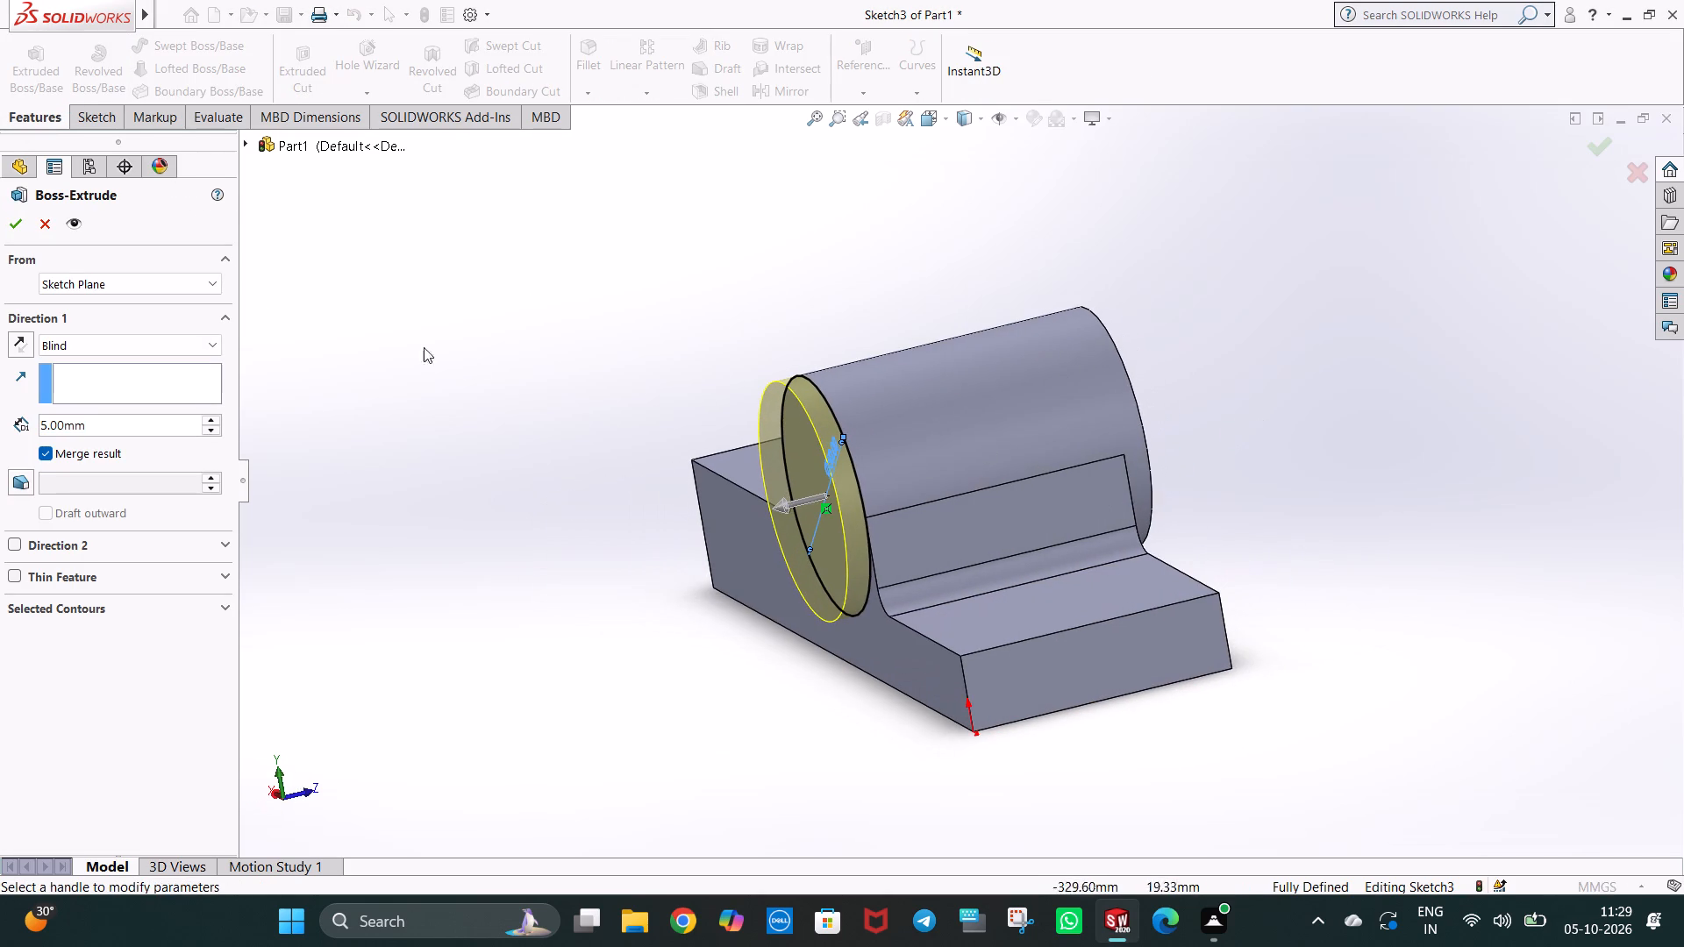
pyautogui.click(18, 227)
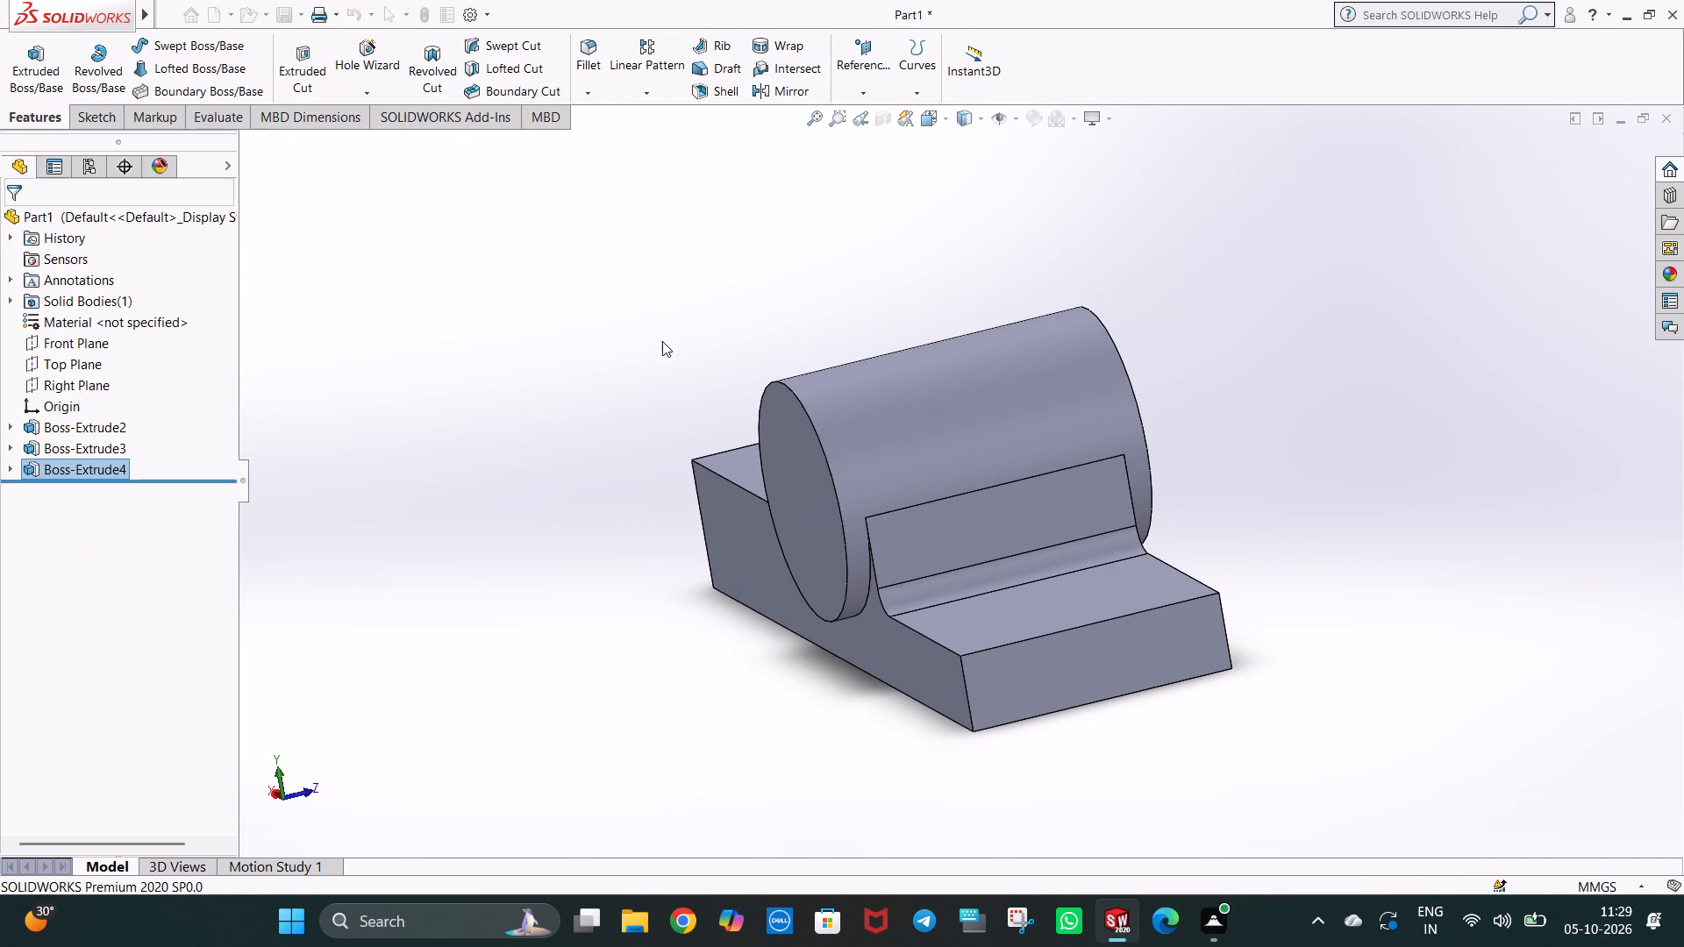
# Sketch a circle of 10 mm radius on the front boss's end face, centred on the boss.
pyautogui.moveTo(1381, 468); pyautogui.dragTo(1244, 564, button='middle')
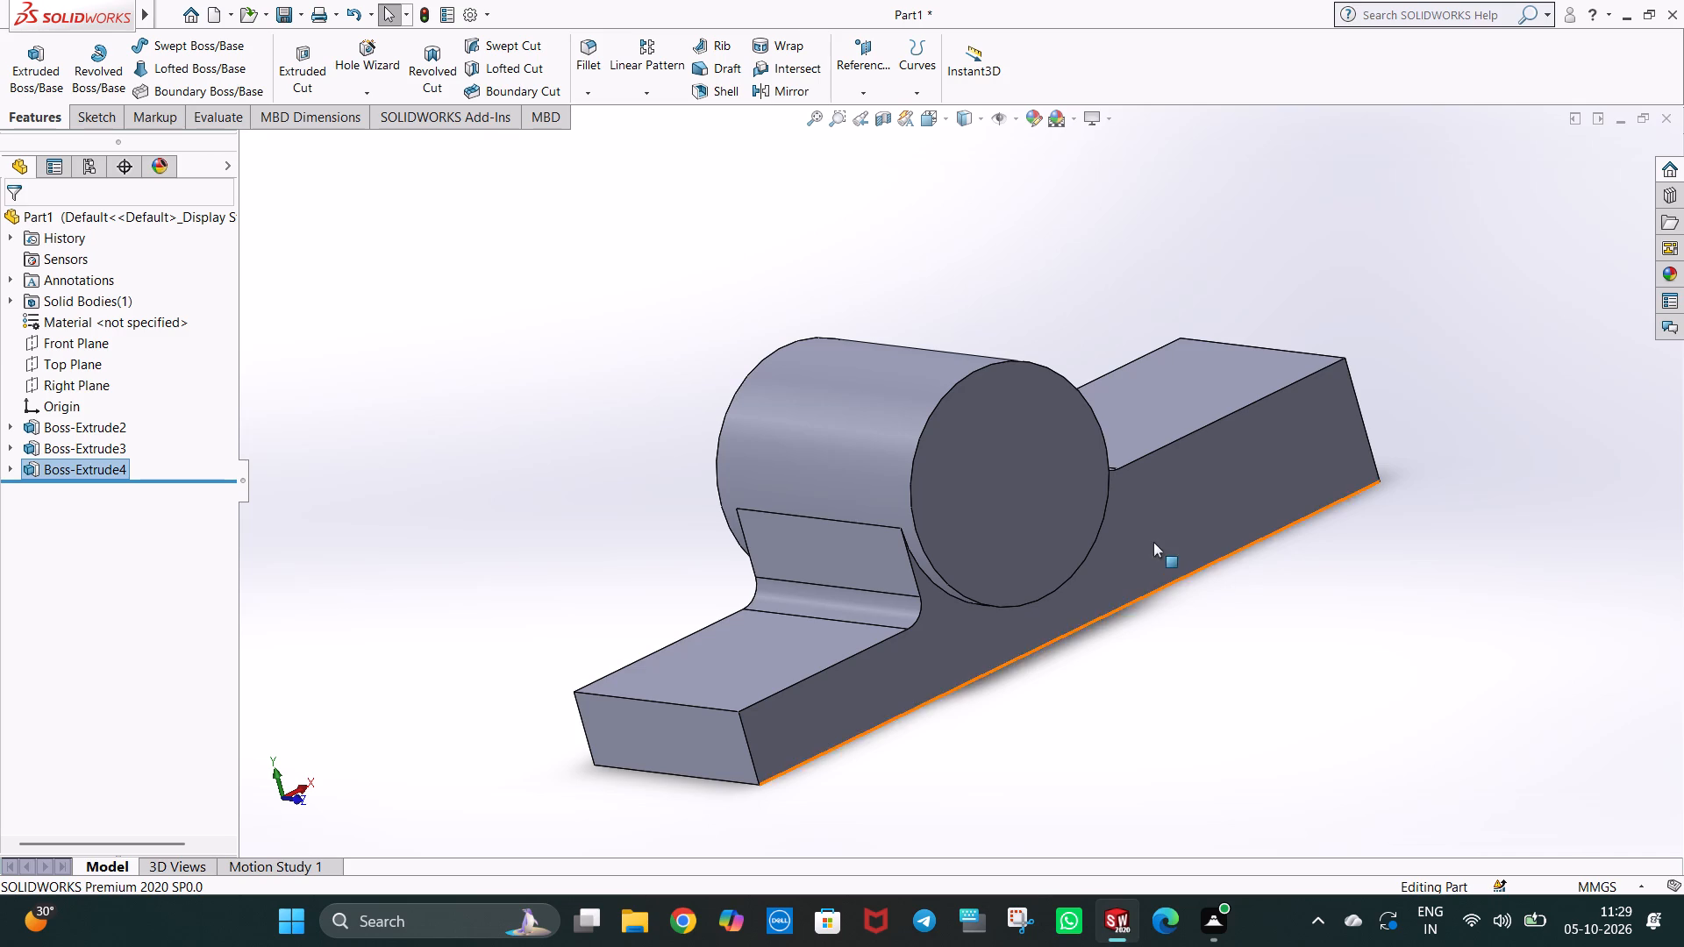
pyautogui.rightClick(1024, 502)
pyautogui.click(1073, 478)
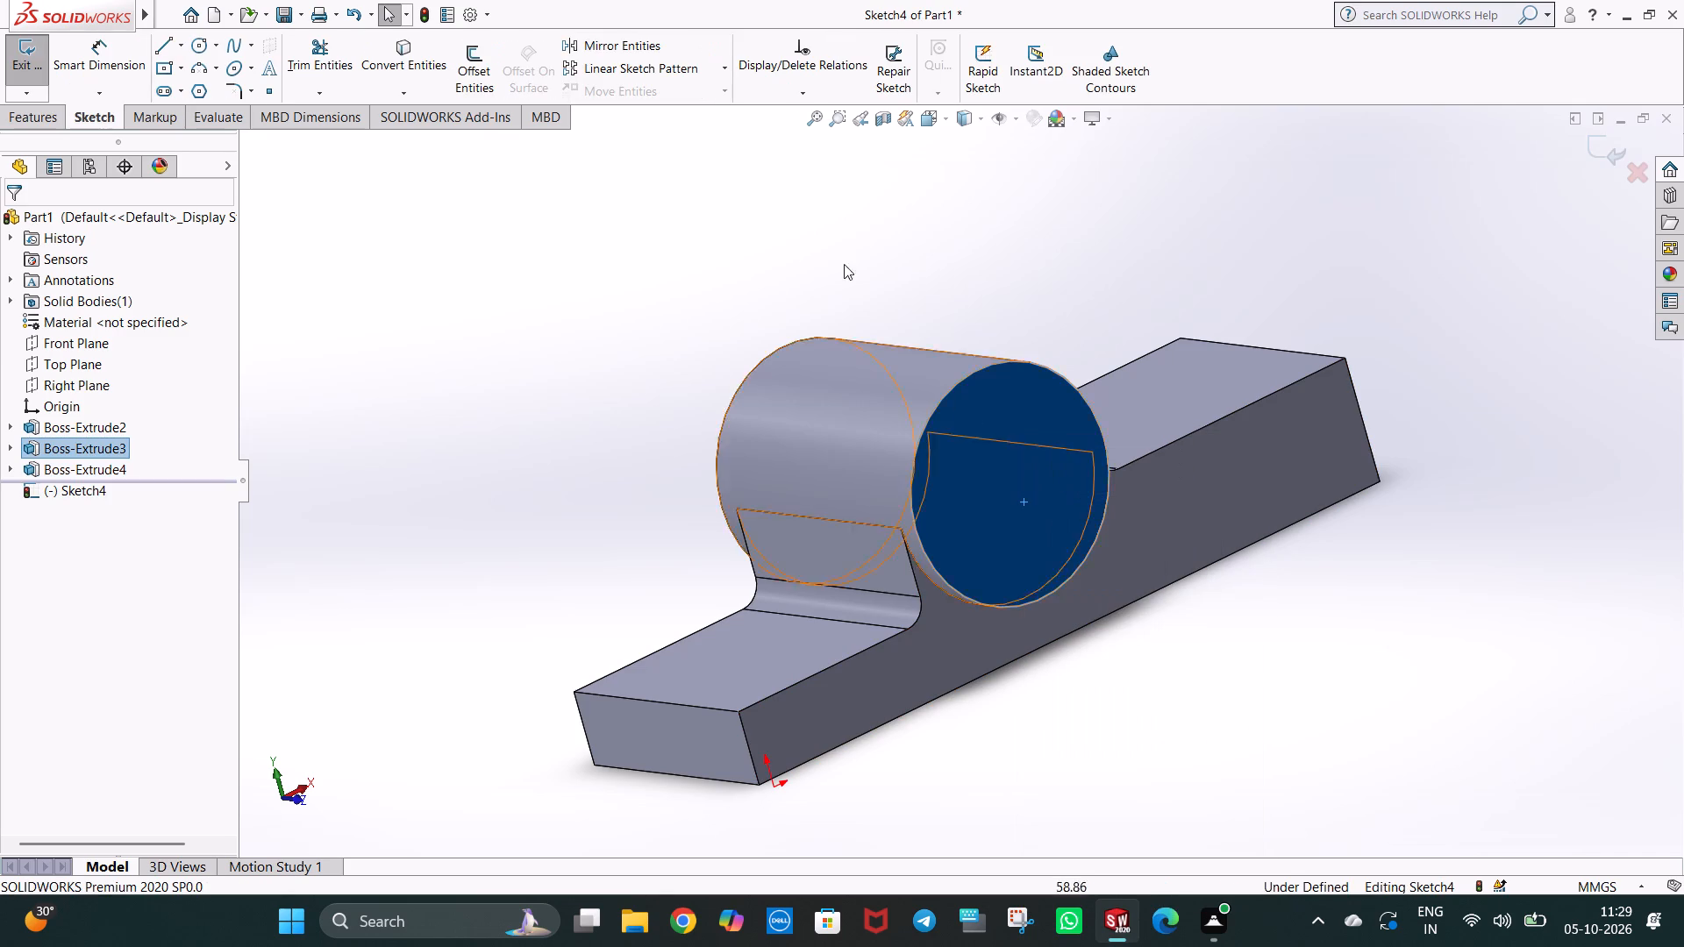
pyautogui.click(206, 39)
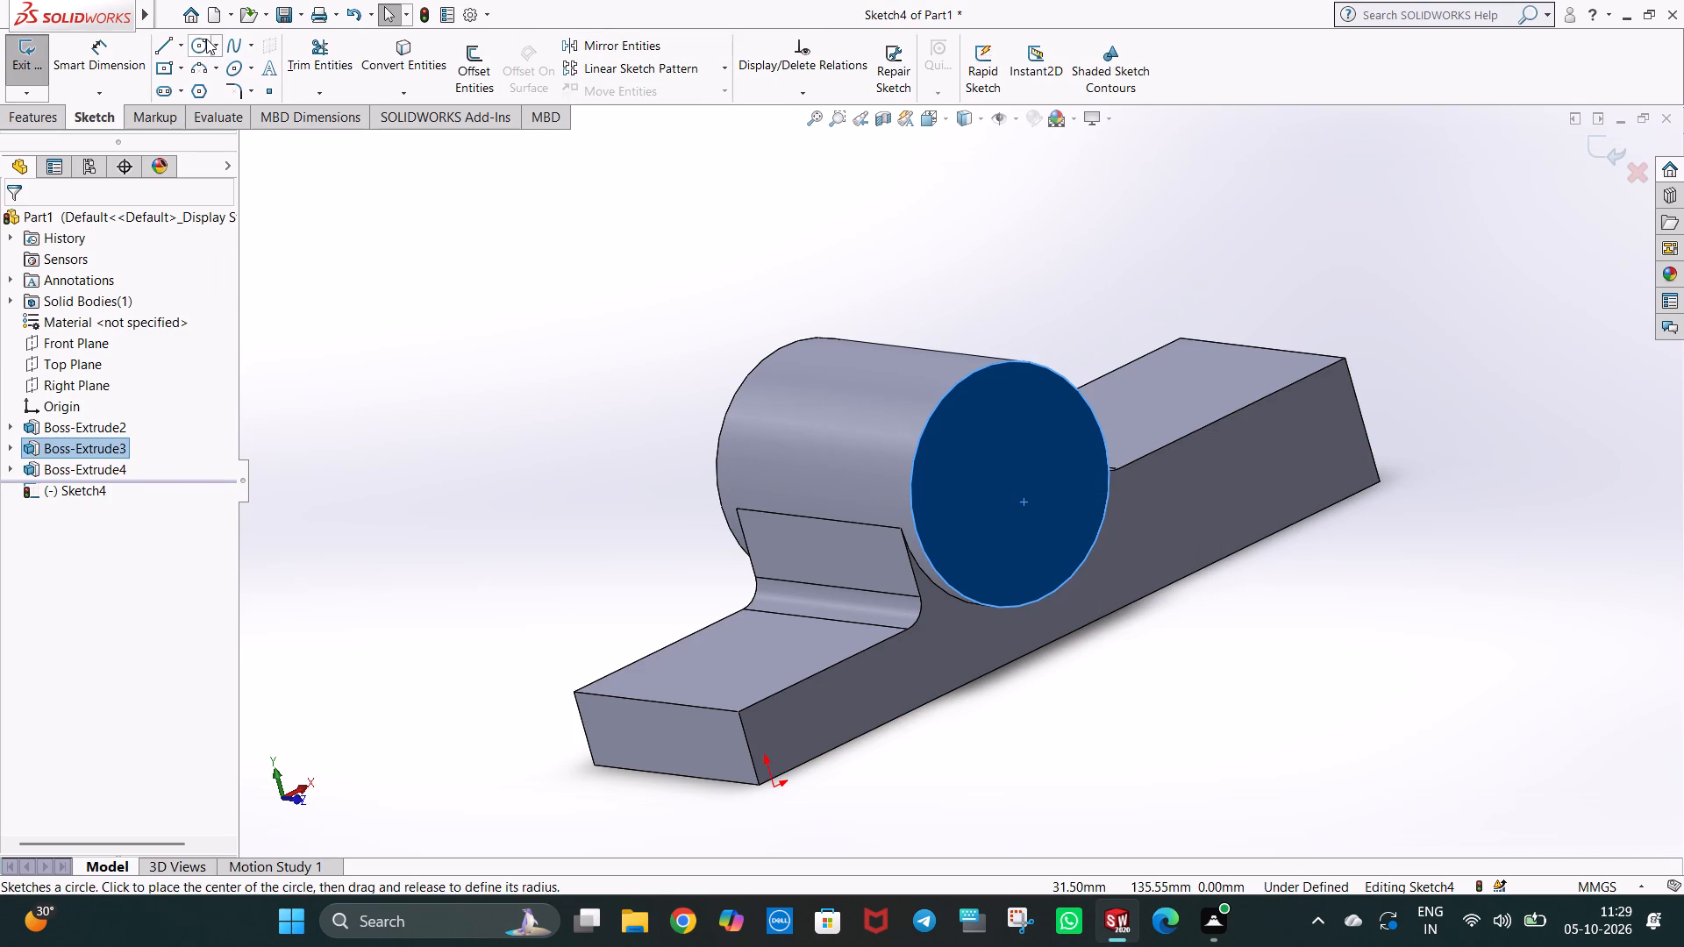
pyautogui.click(1010, 488)
pyautogui.click(1041, 515)
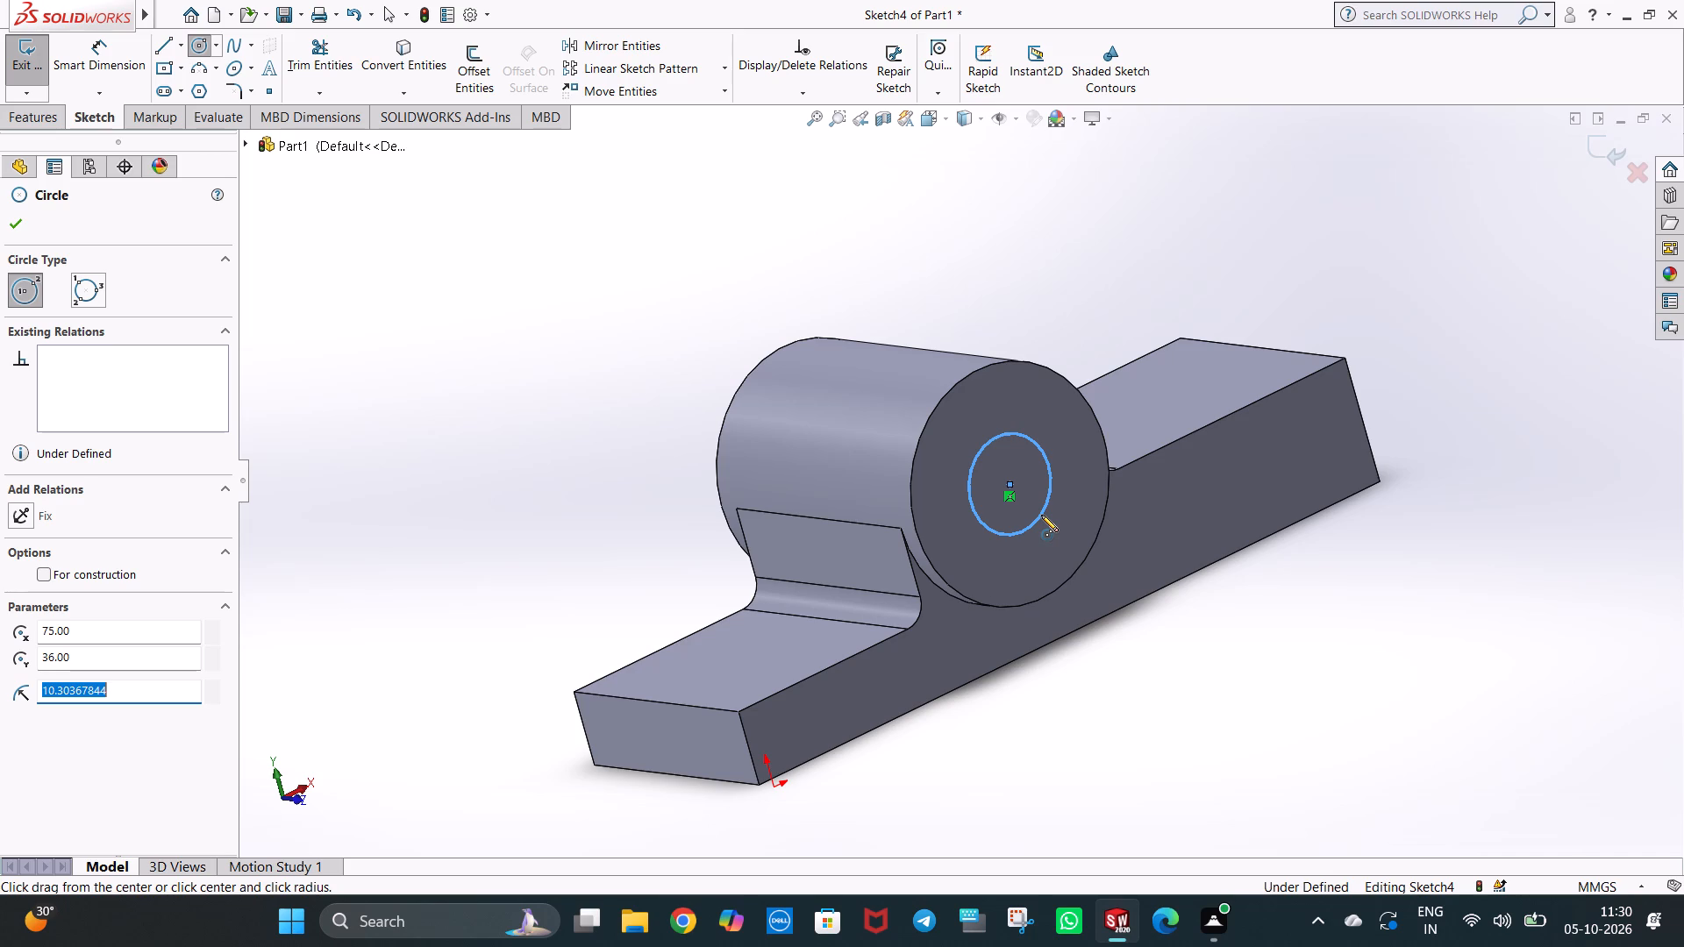
pyautogui.write('10')
pyautogui.press('Return')
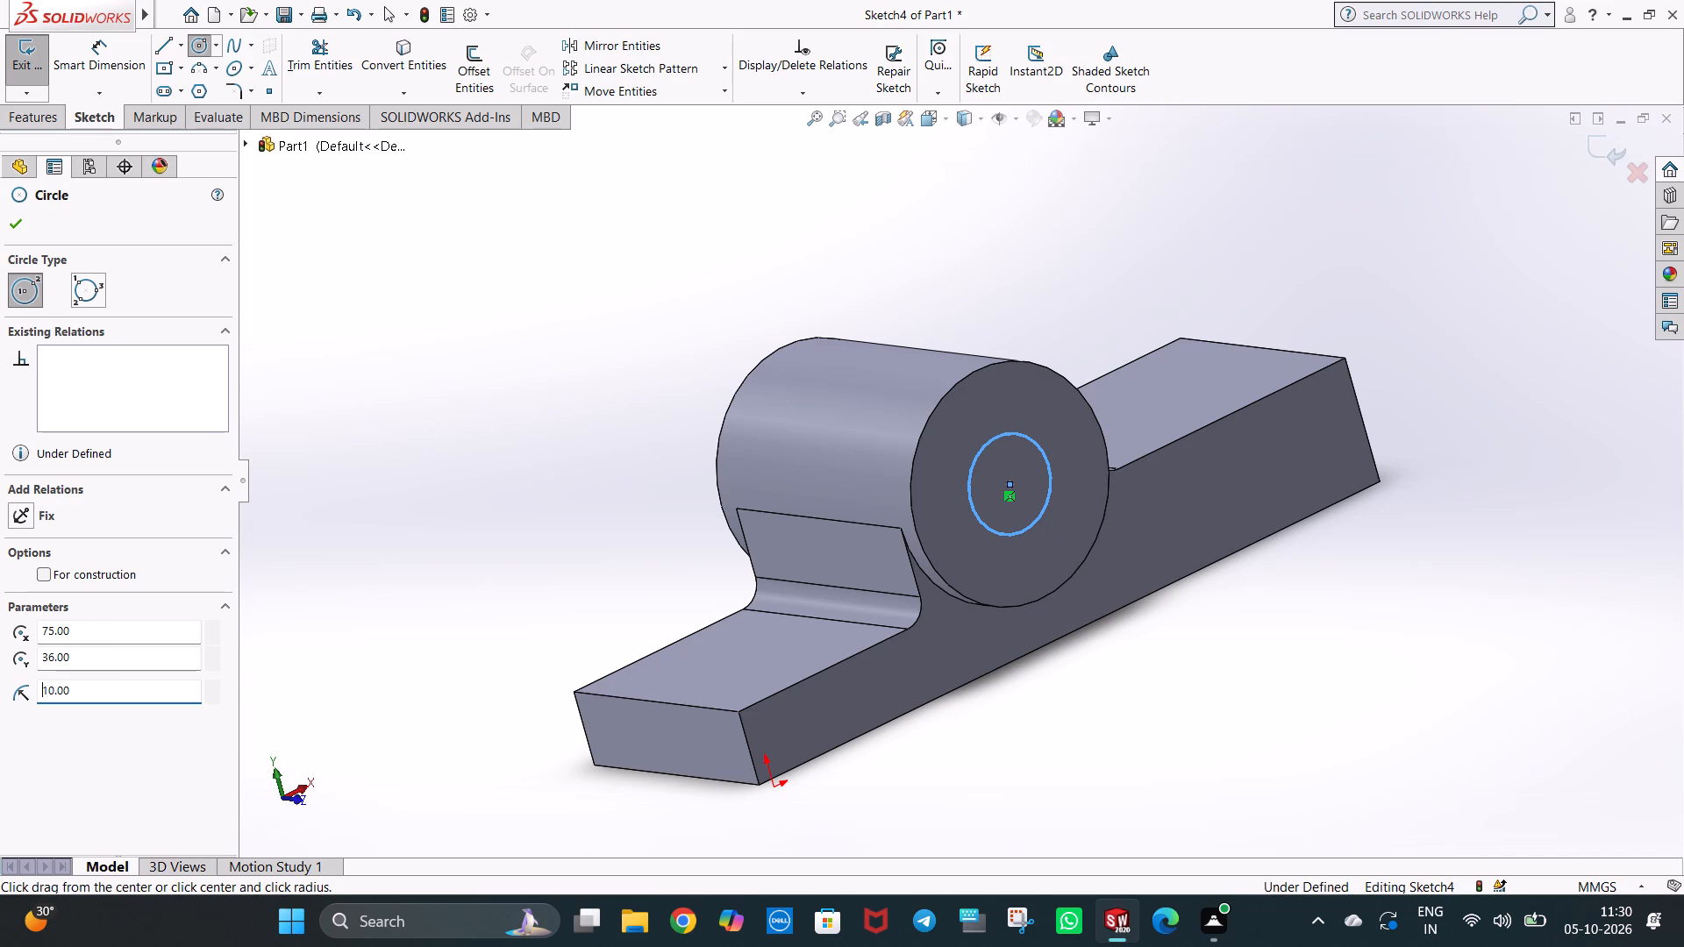
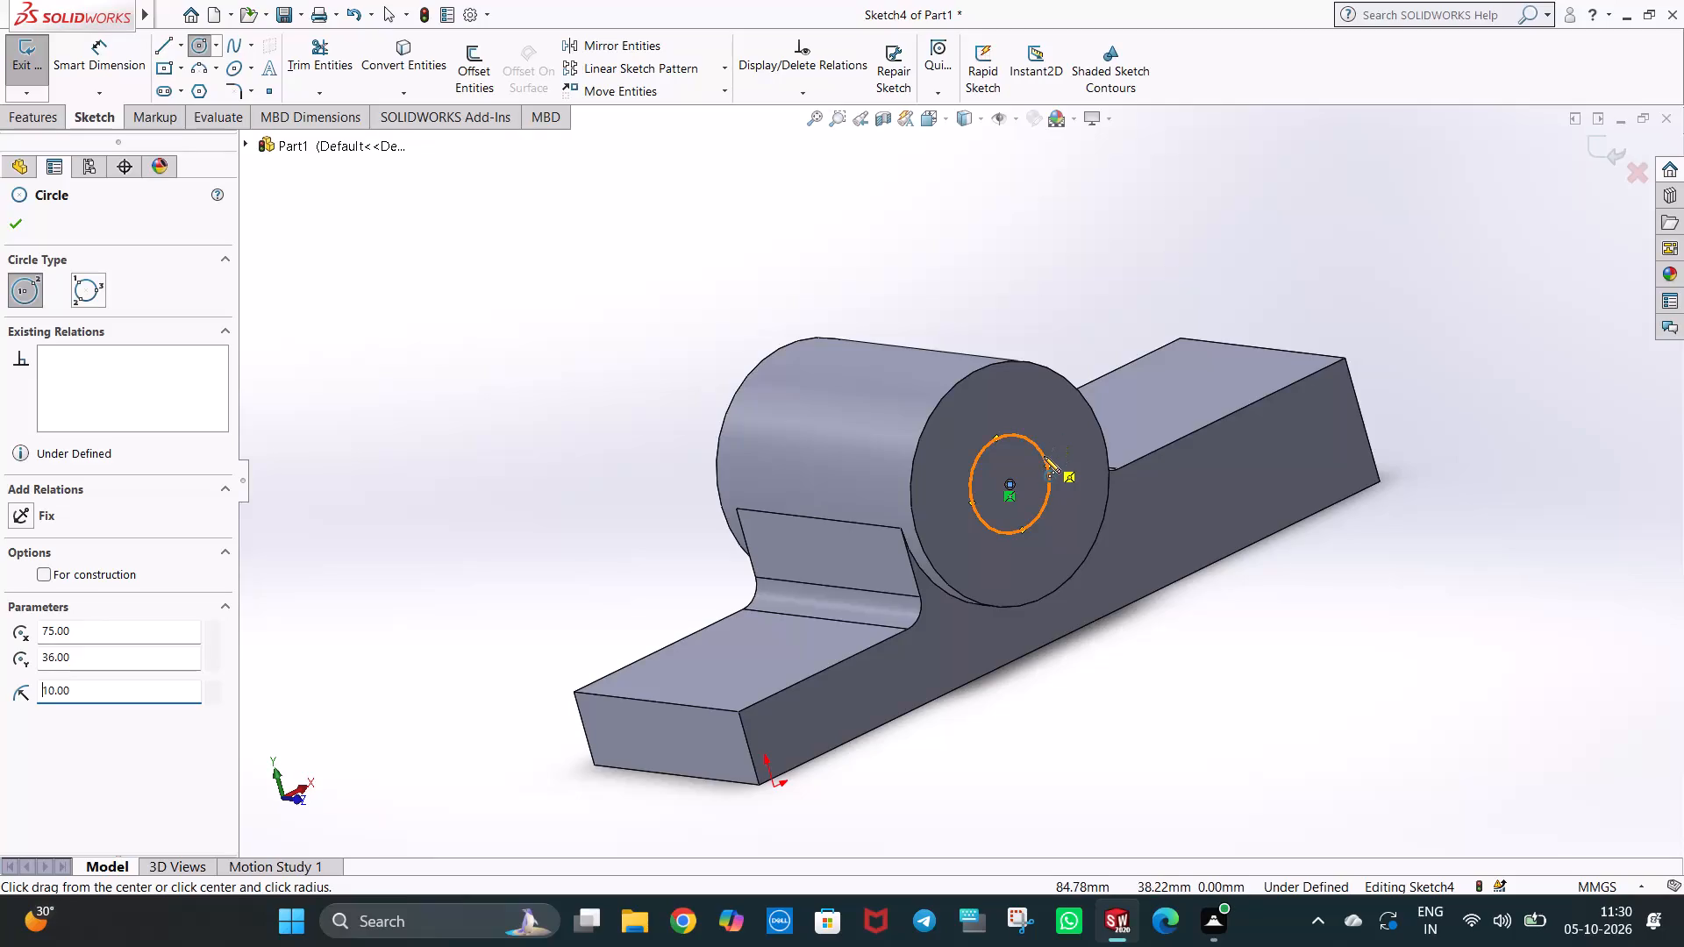
# Set the radius of the circle on the front boss's end face to 12.5 mm.
pyautogui.press('Right')
pyautogui.press('Right')
pyautogui.press('Right')
pyautogui.press('Right')
pyautogui.press('BackSpace')
pyautogui.press('BackSpace')
pyautogui.press('BackSpace')
pyautogui.write('2.5')
pyautogui.press('Return')
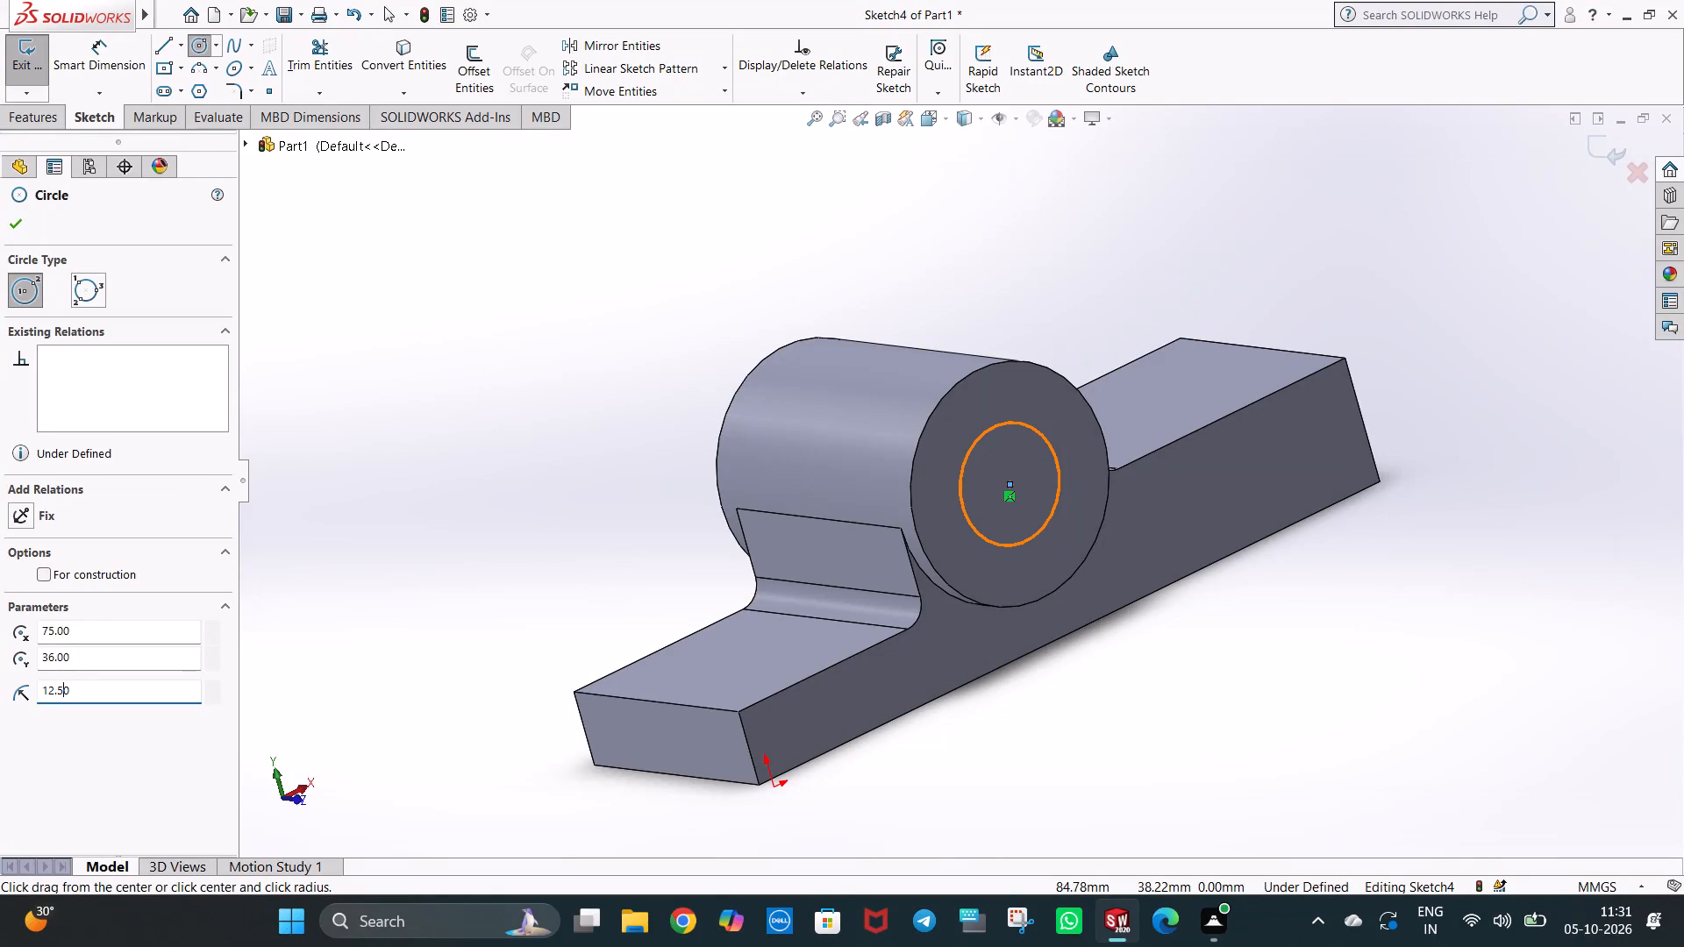
pyautogui.click(11, 223)
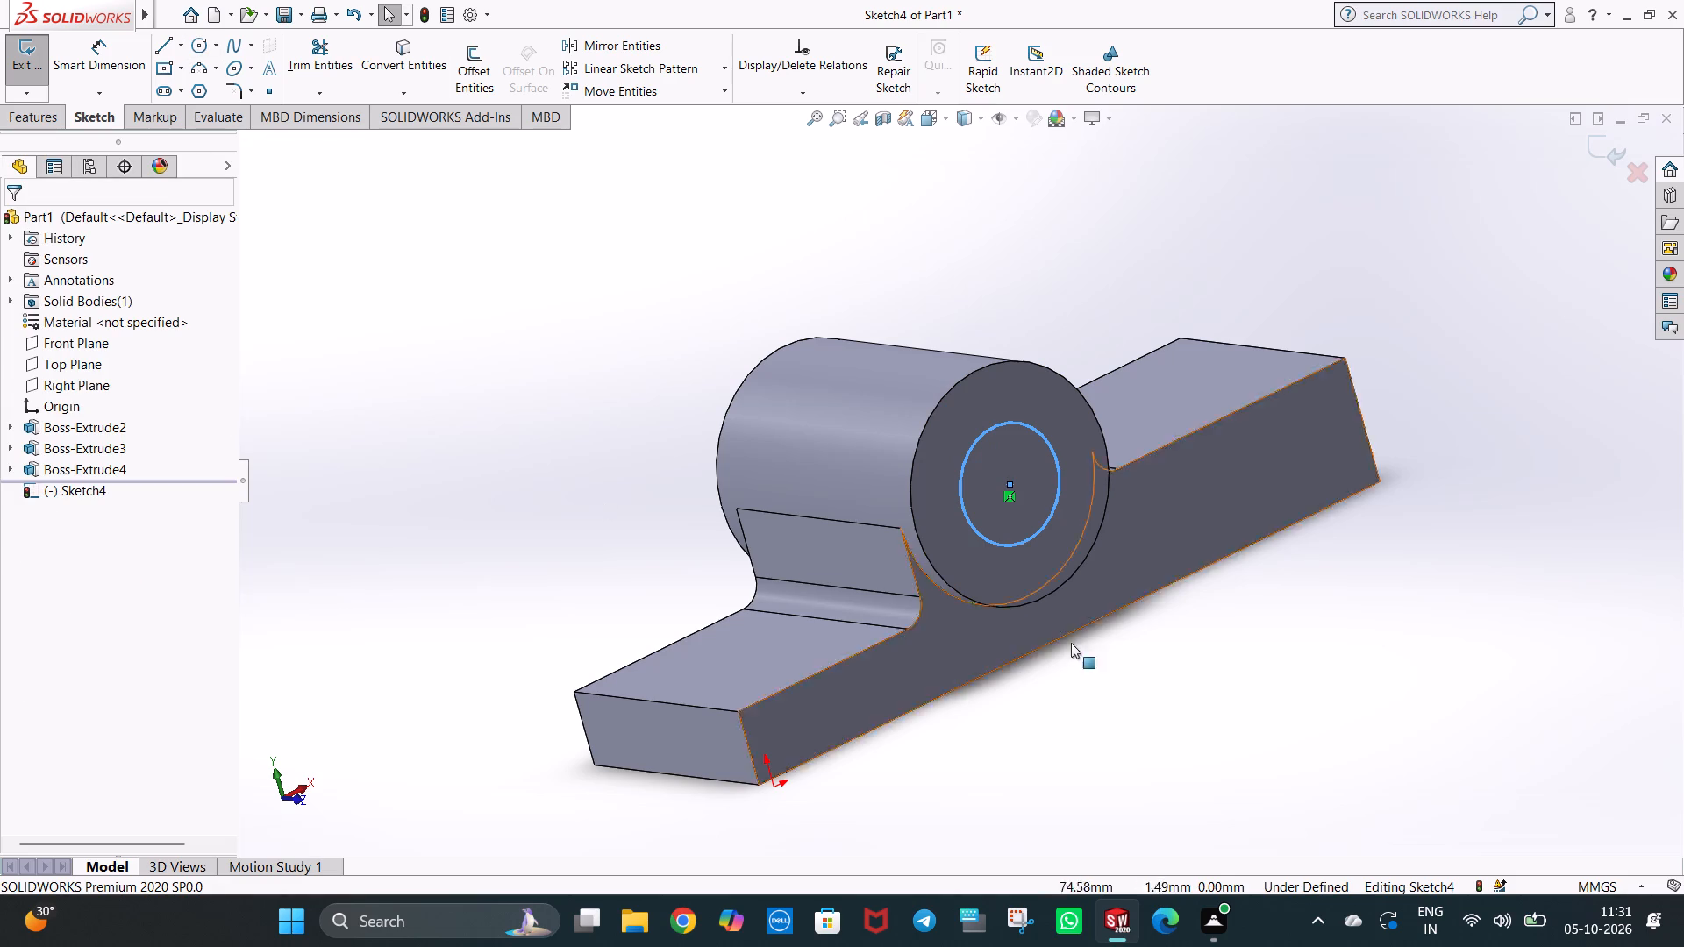
# Add a 25 mm diameter dimension to the circle on the front boss's end face.
pyautogui.moveTo(1177, 618); pyautogui.dragTo(1077, 638, button='middle')
pyautogui.click(146, 72)
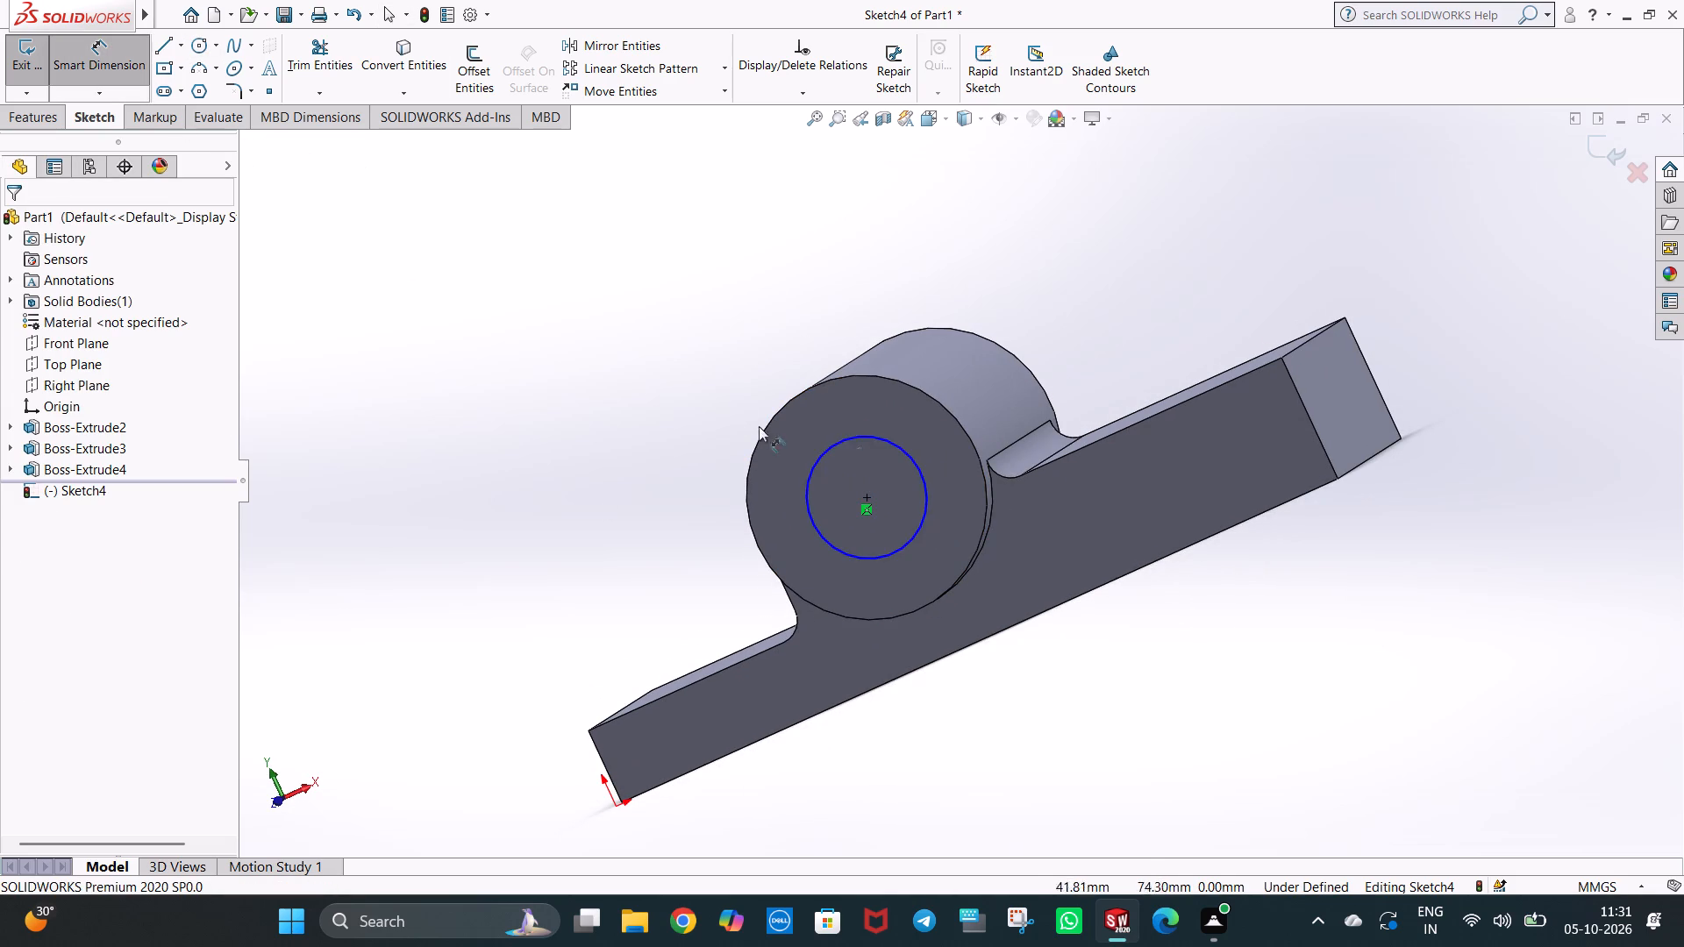
pyautogui.click(897, 445)
pyautogui.click(898, 481)
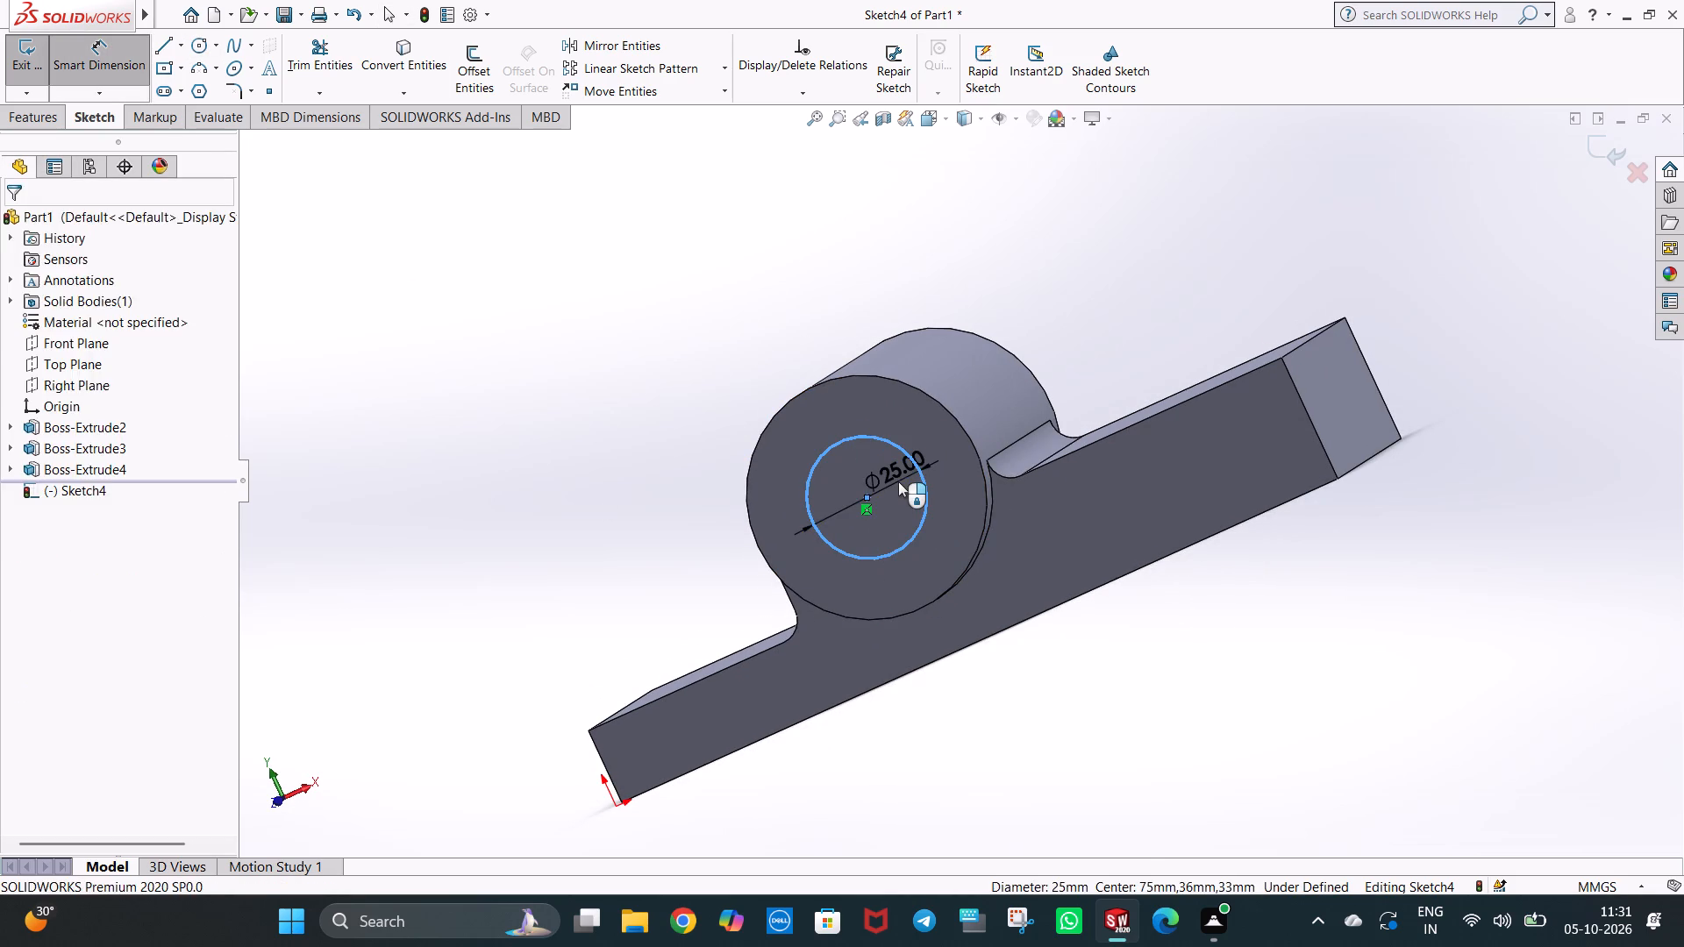
pyautogui.click(823, 452)
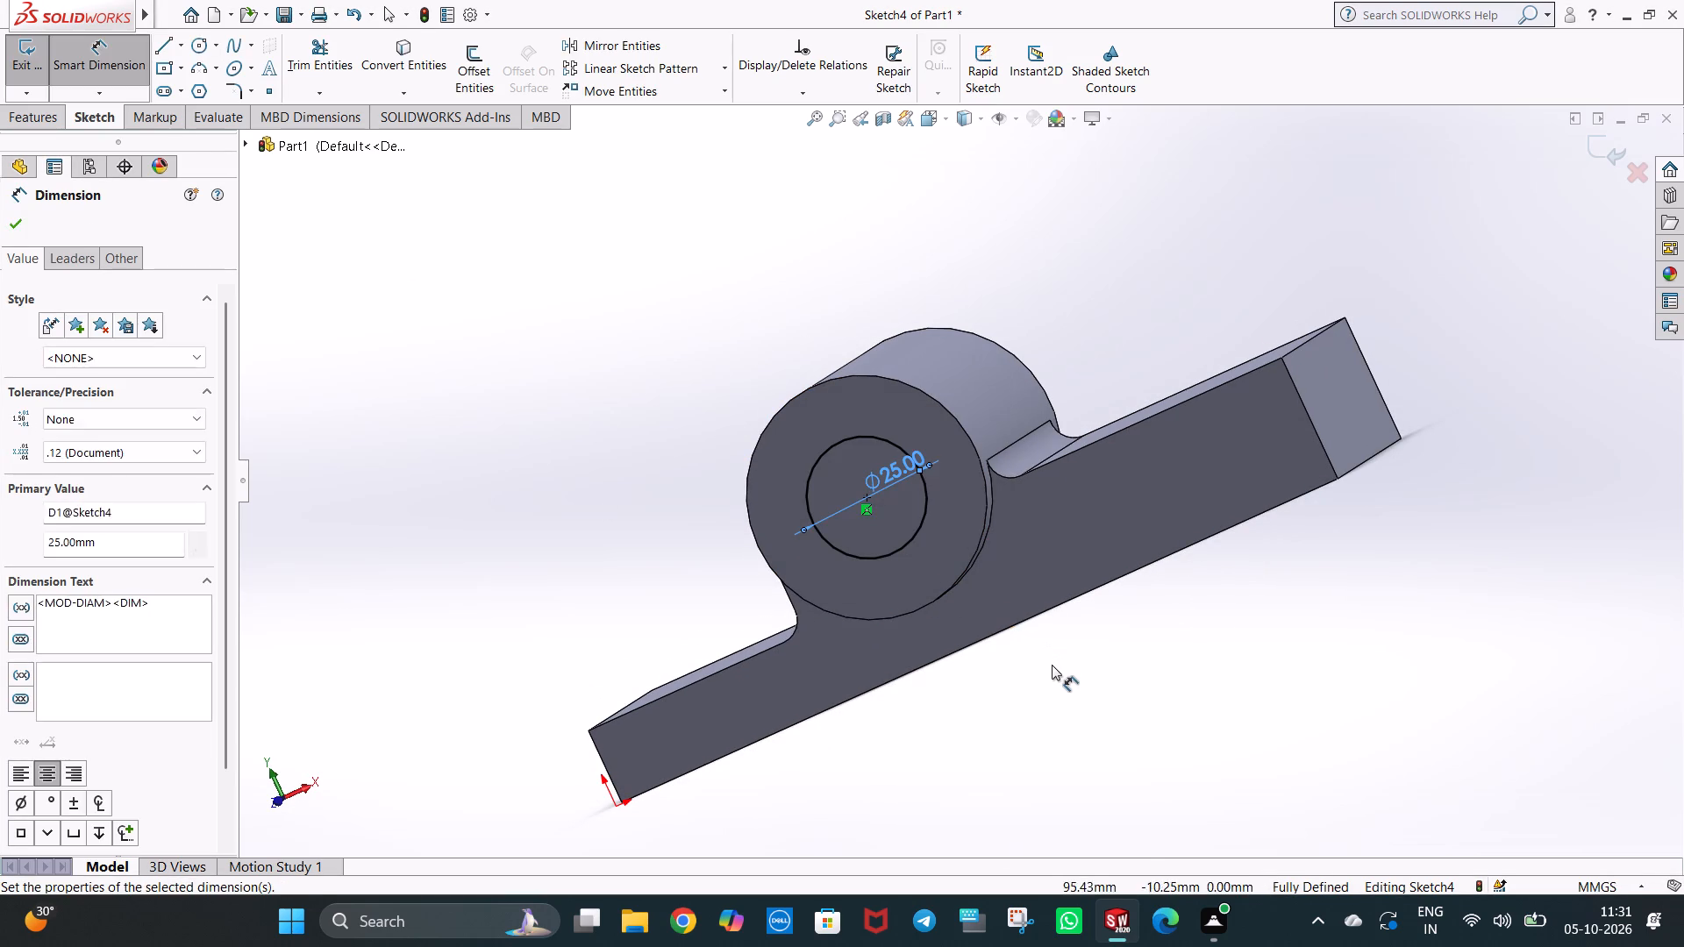
pyautogui.click(1052, 665)
# Cut the 25 mm circle Through All to form the bore through both bosses.
pyautogui.moveTo(1053, 667); pyautogui.dragTo(1204, 667, button='middle')
pyautogui.click(40, 110)
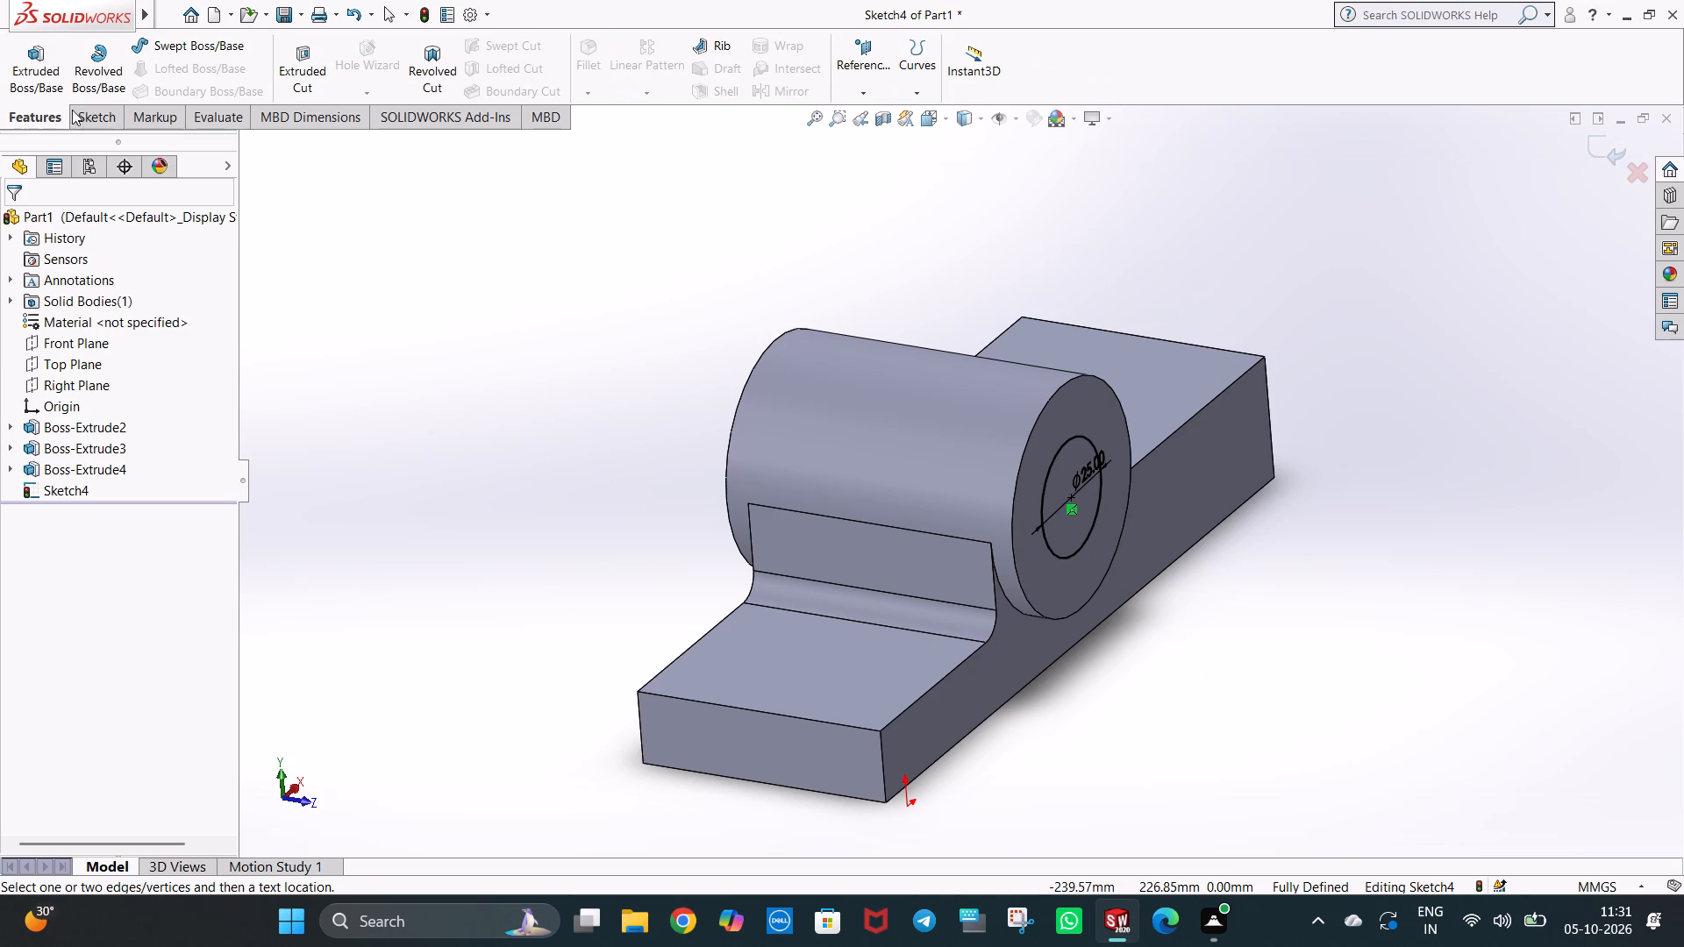
pyautogui.click(300, 62)
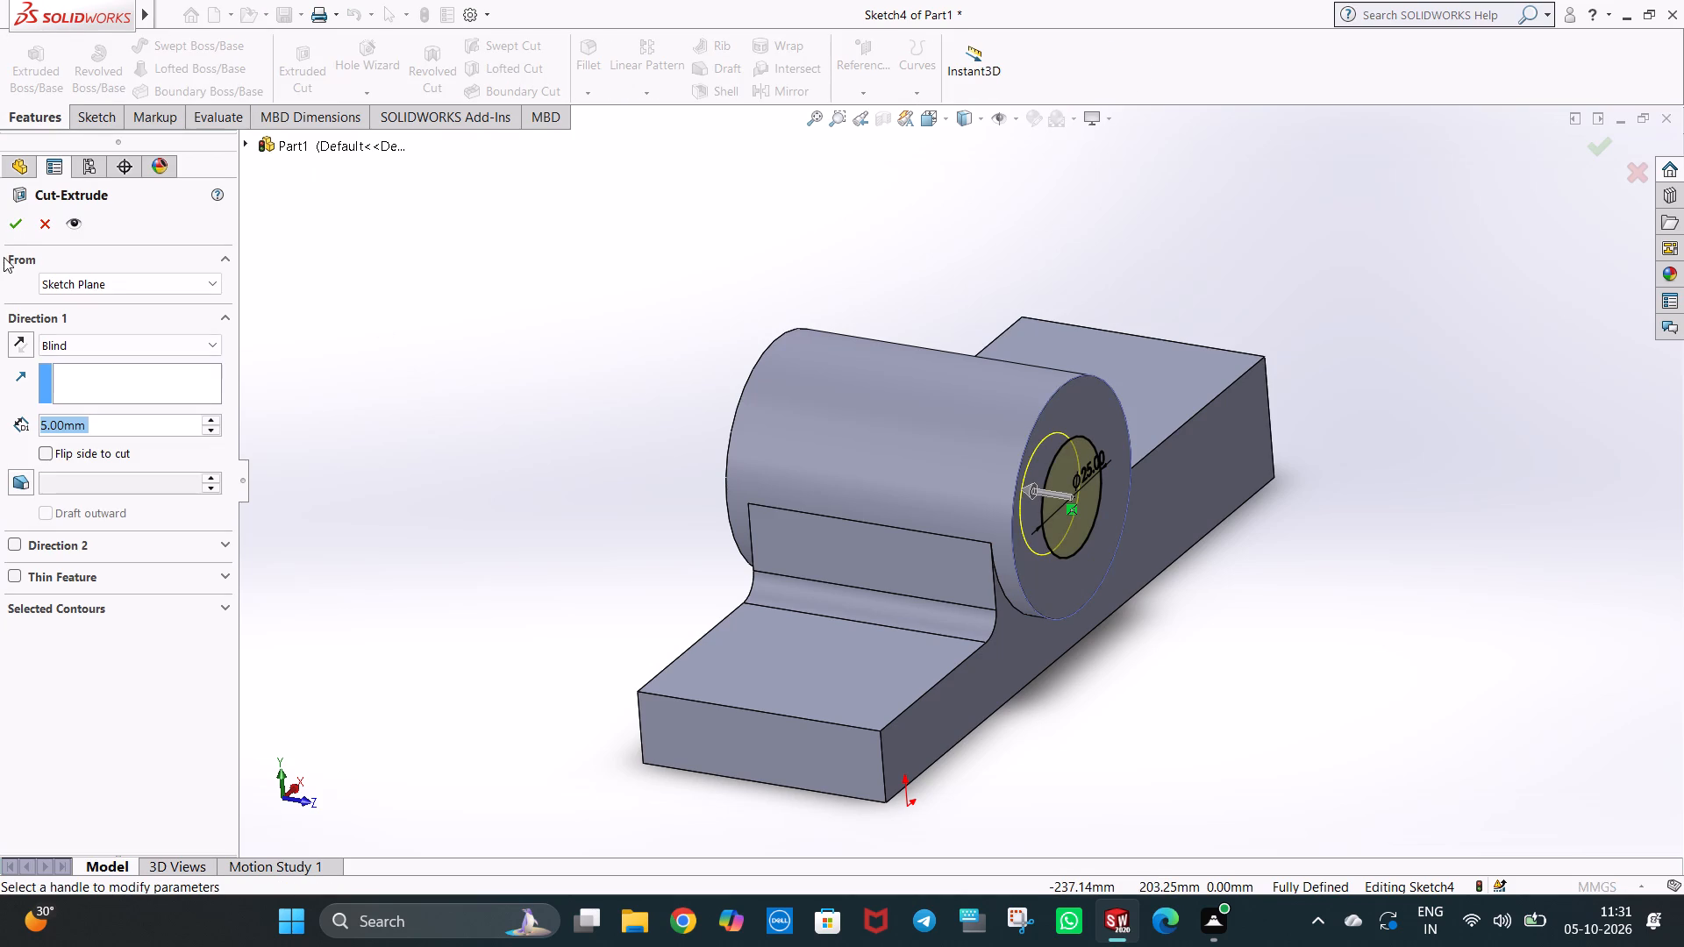
pyautogui.click(97, 339)
pyautogui.click(99, 382)
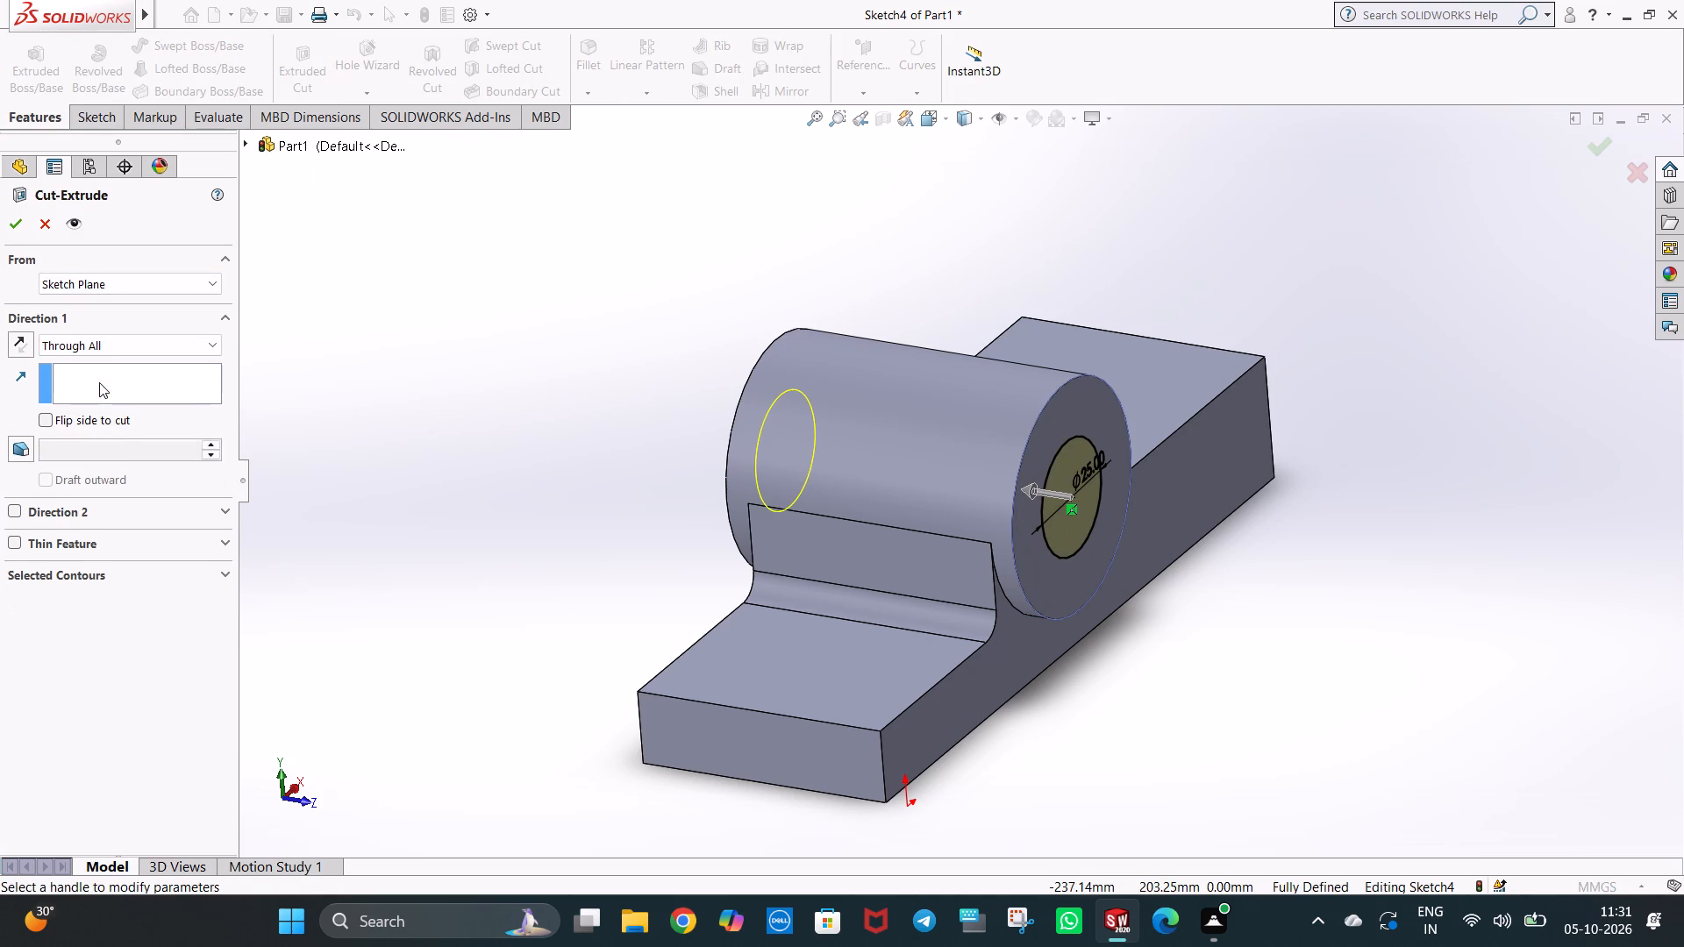
pyautogui.moveTo(553, 491); pyautogui.dragTo(638, 553, button='middle')
pyautogui.click(24, 218)
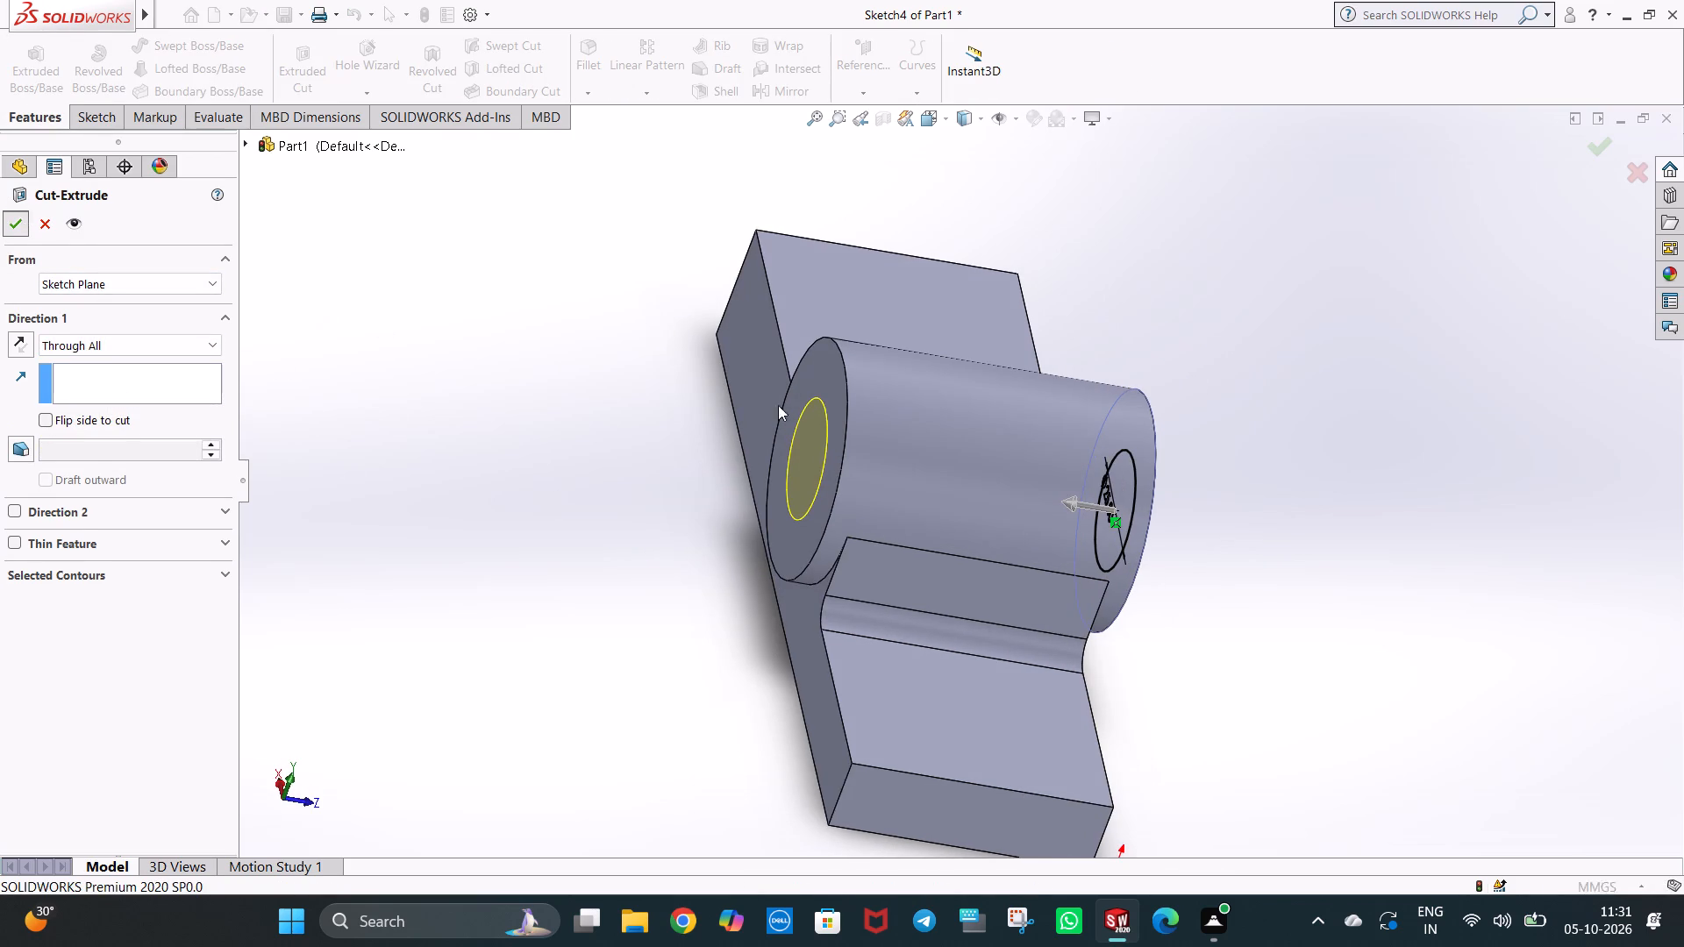
pyautogui.moveTo(1222, 458); pyautogui.dragTo(1067, 369, button='middle')
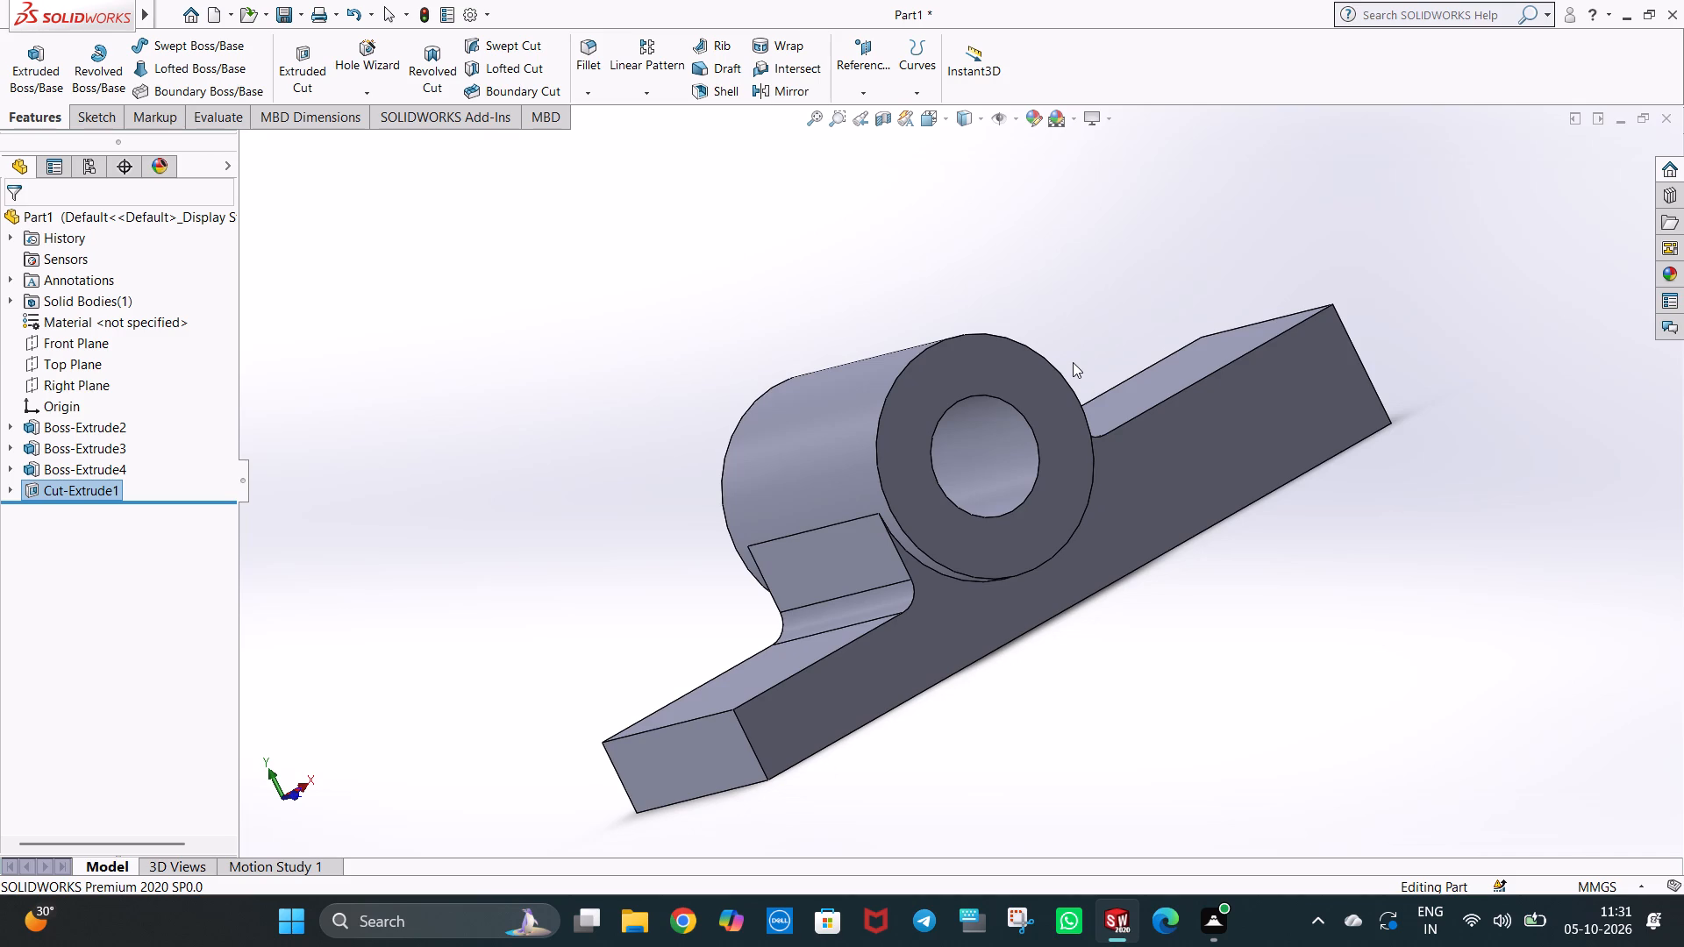
# Save the part to the Desktop as "Flanged bearing bracket" in SOLIDWORKS Part format.
pyautogui.hotkey('ctrl', '5')
pyautogui.hotkey('ctrl', 's')
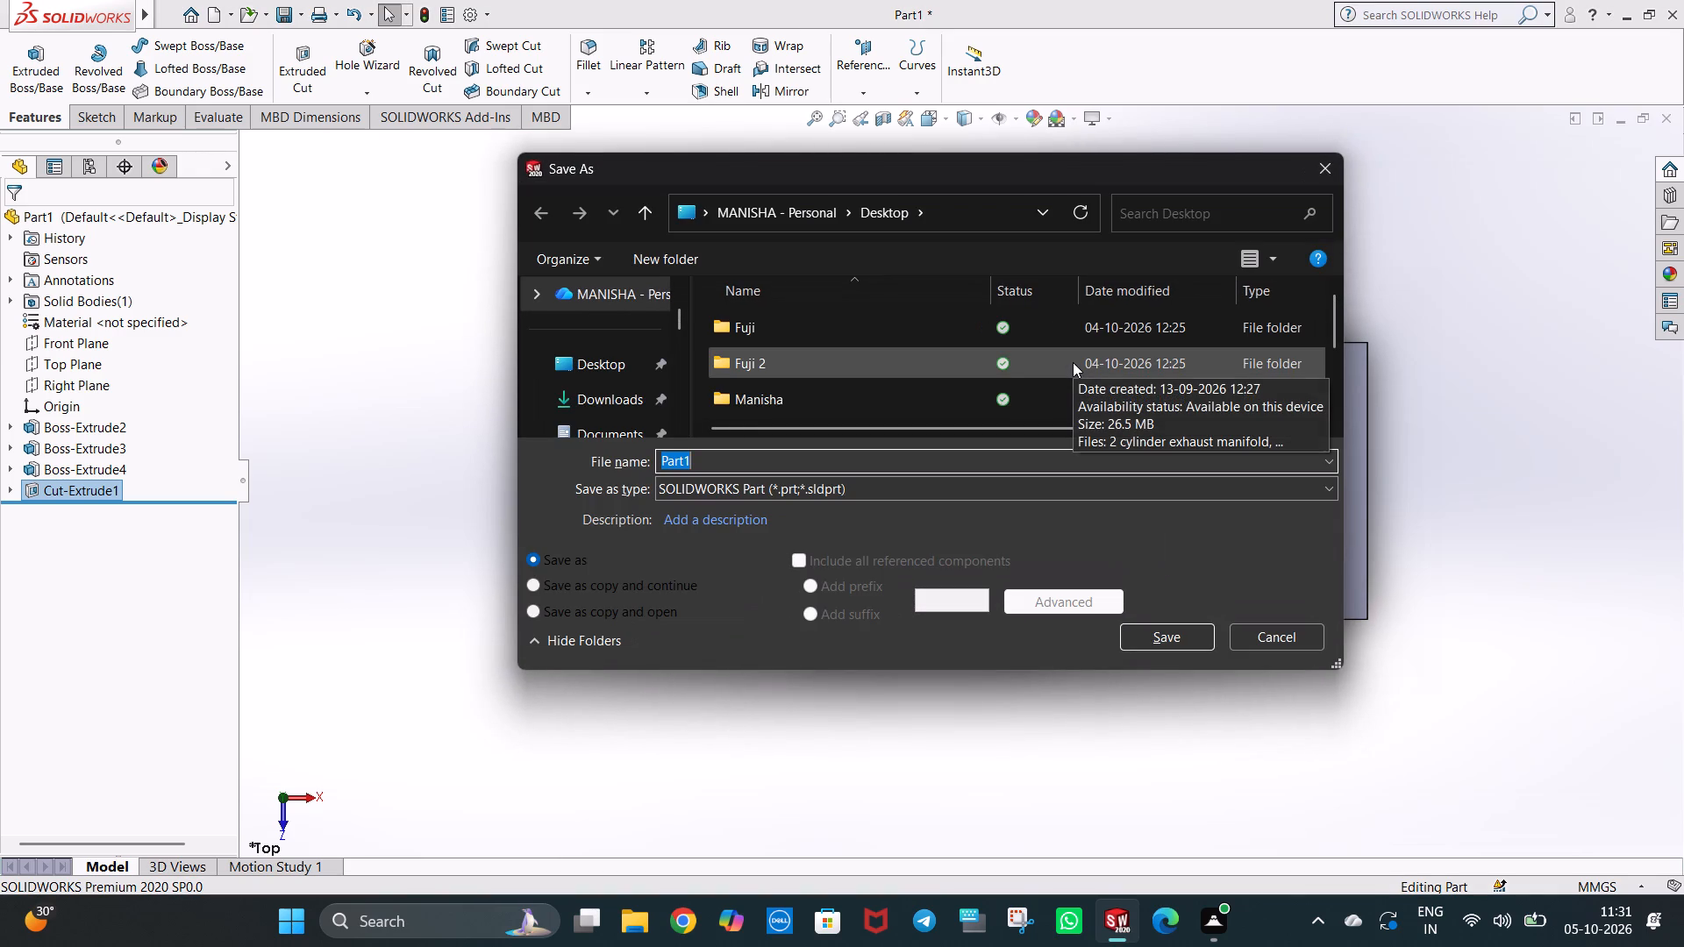
pyautogui.click(583, 360)
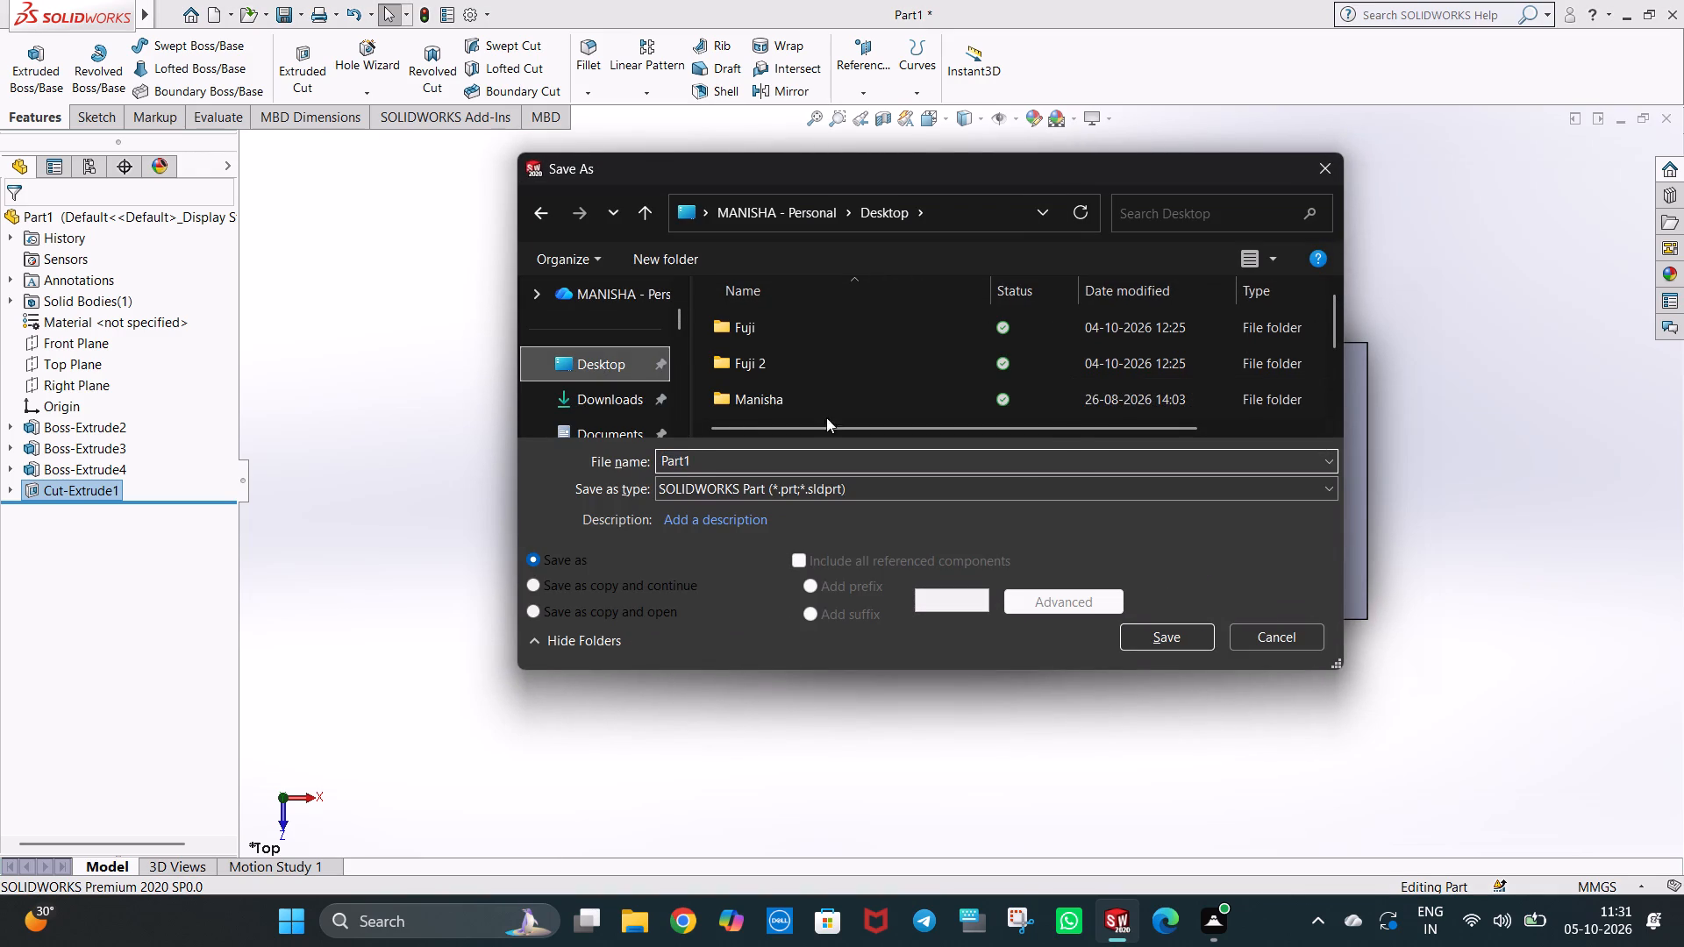
pyautogui.scroll(-3, 1015, 458)
pyautogui.scroll(-6, 1016, 350)
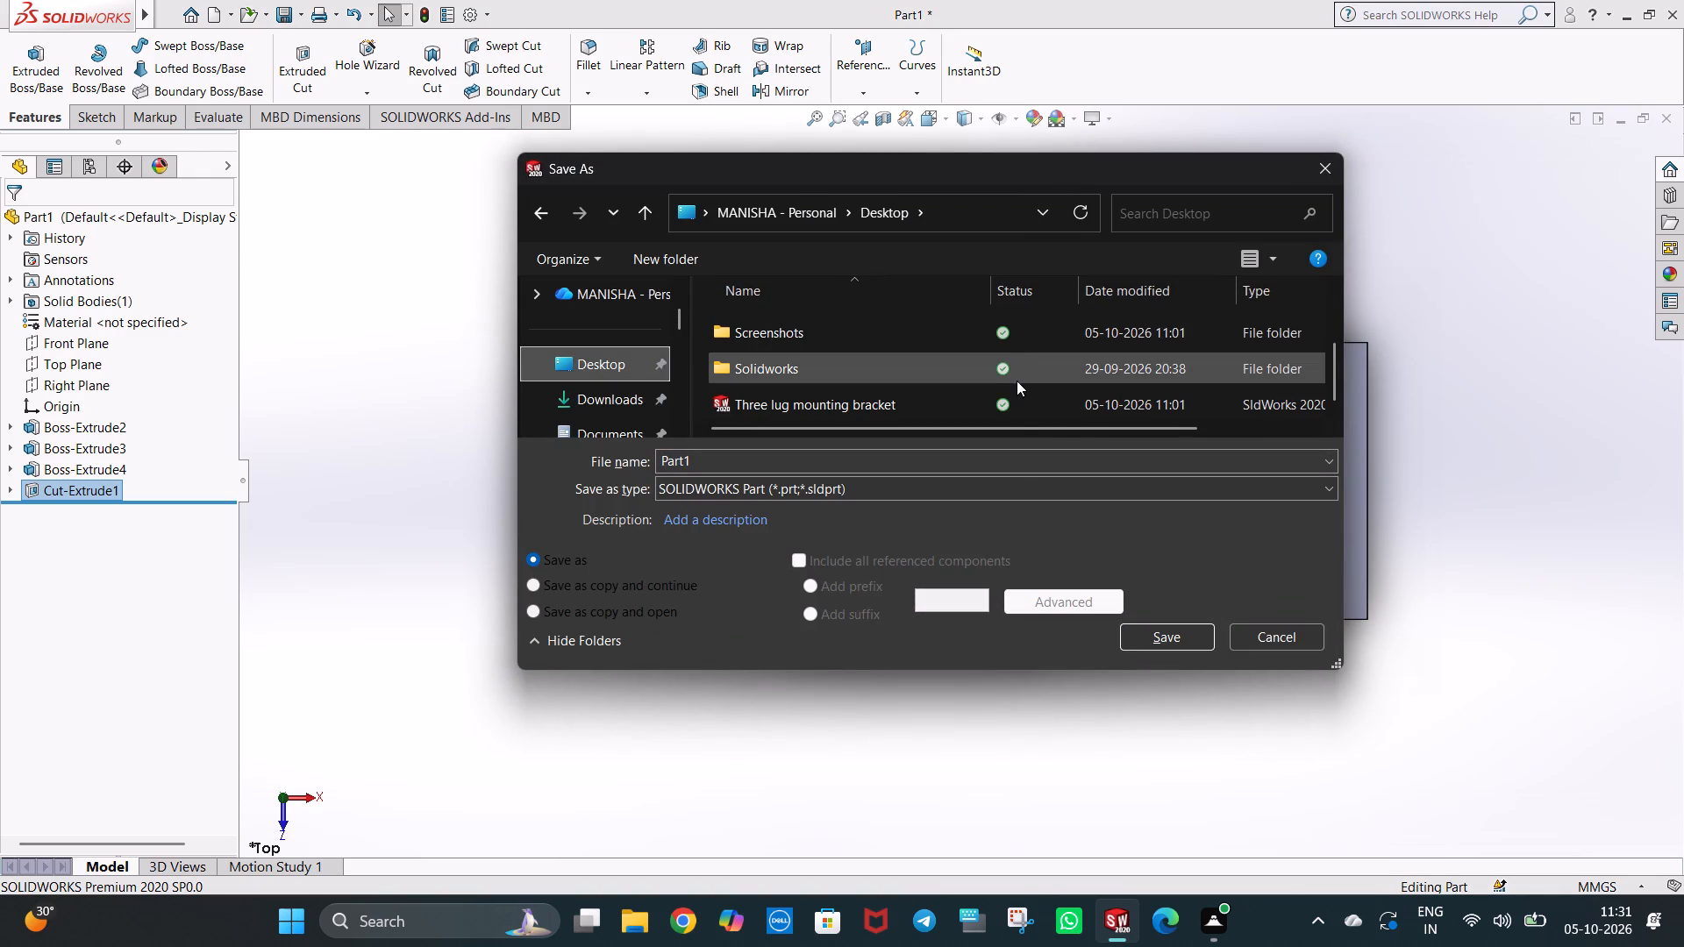
pyautogui.scroll(-2, 1017, 381)
pyautogui.scroll(6, 1000, 384)
pyautogui.click(590, 354)
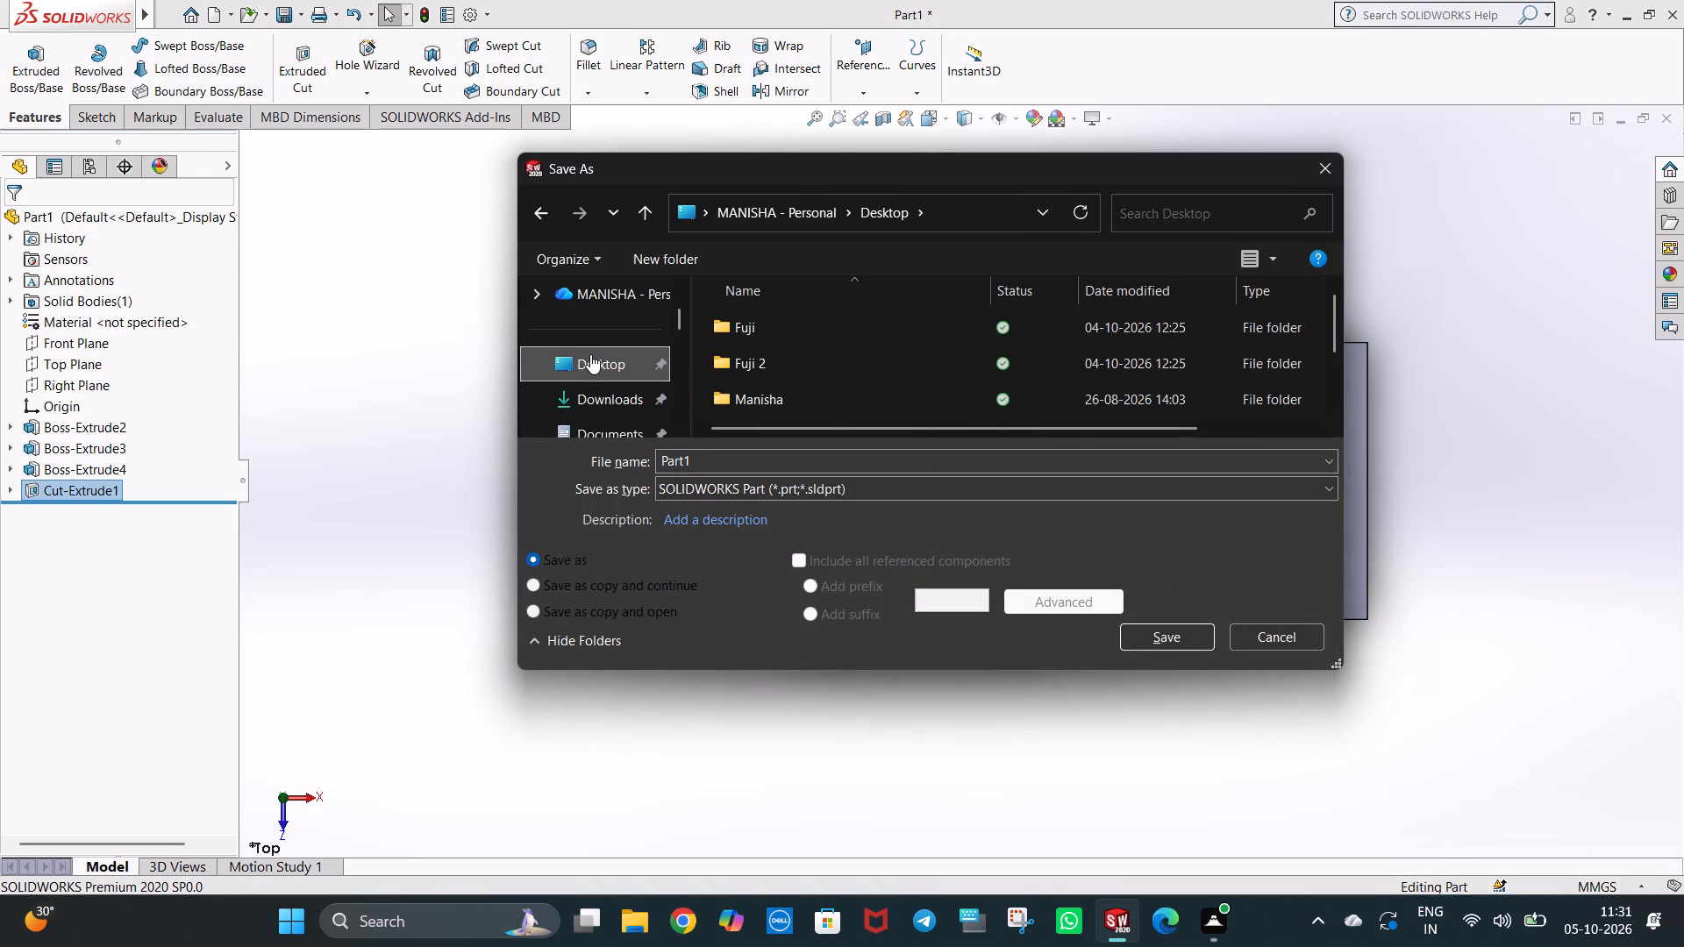
pyautogui.click(939, 464)
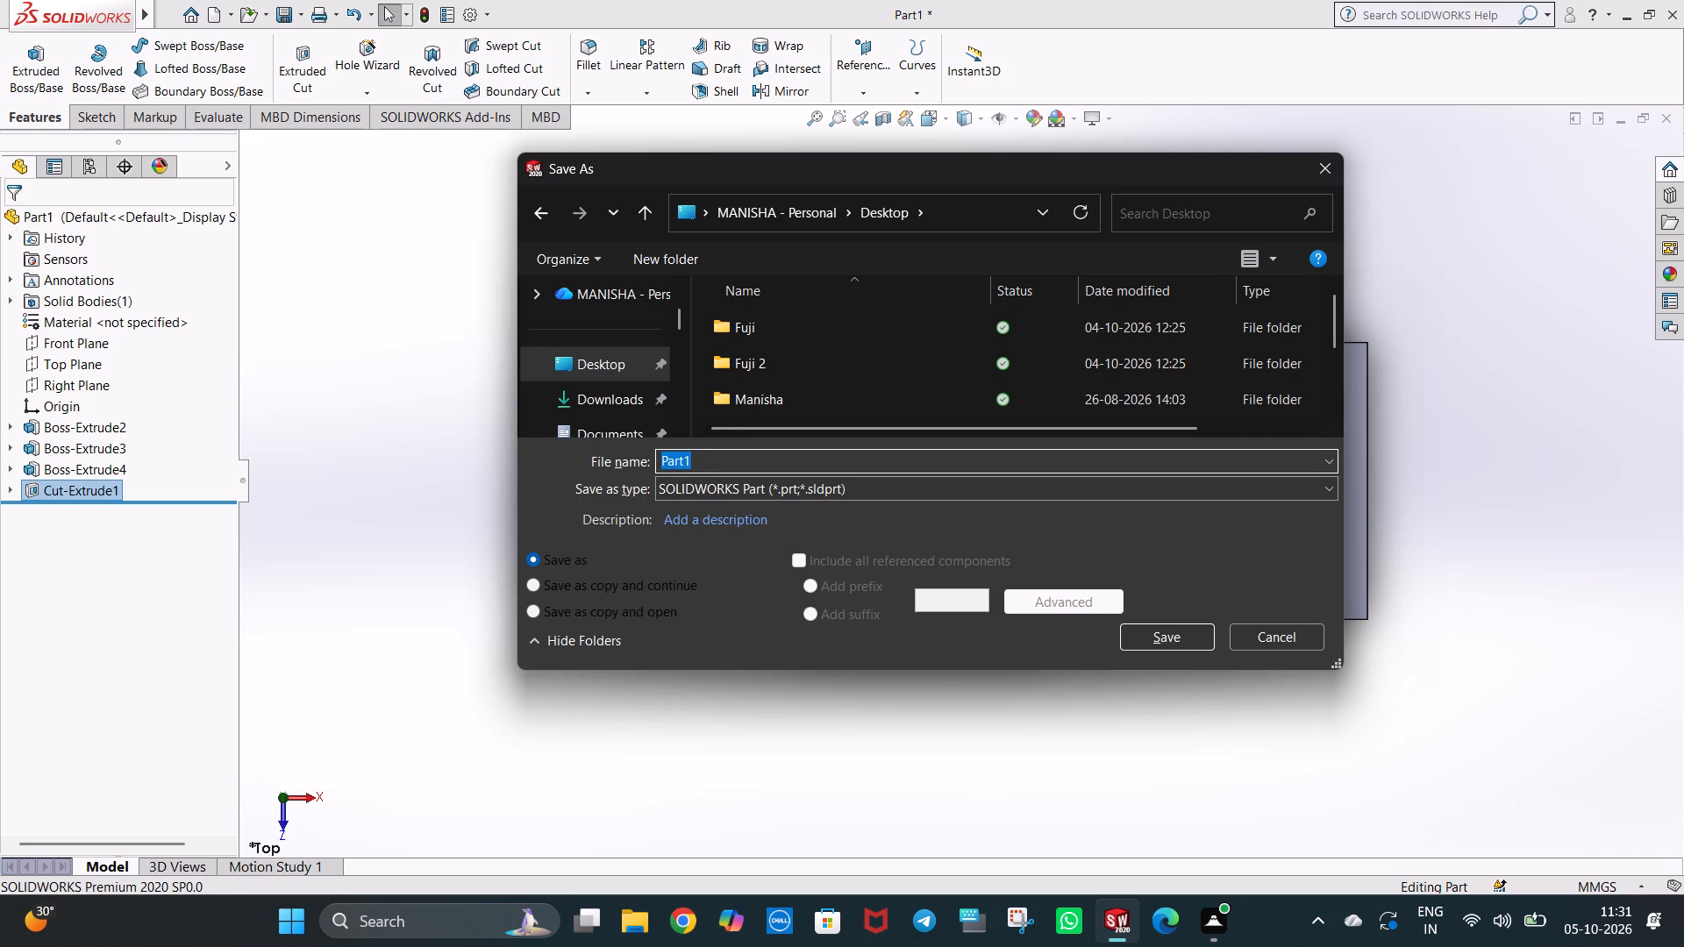
pyautogui.press('BackSpace')
pyautogui.write('langed')
pyautogui.press('space')
pyautogui.write('bearing bracket')
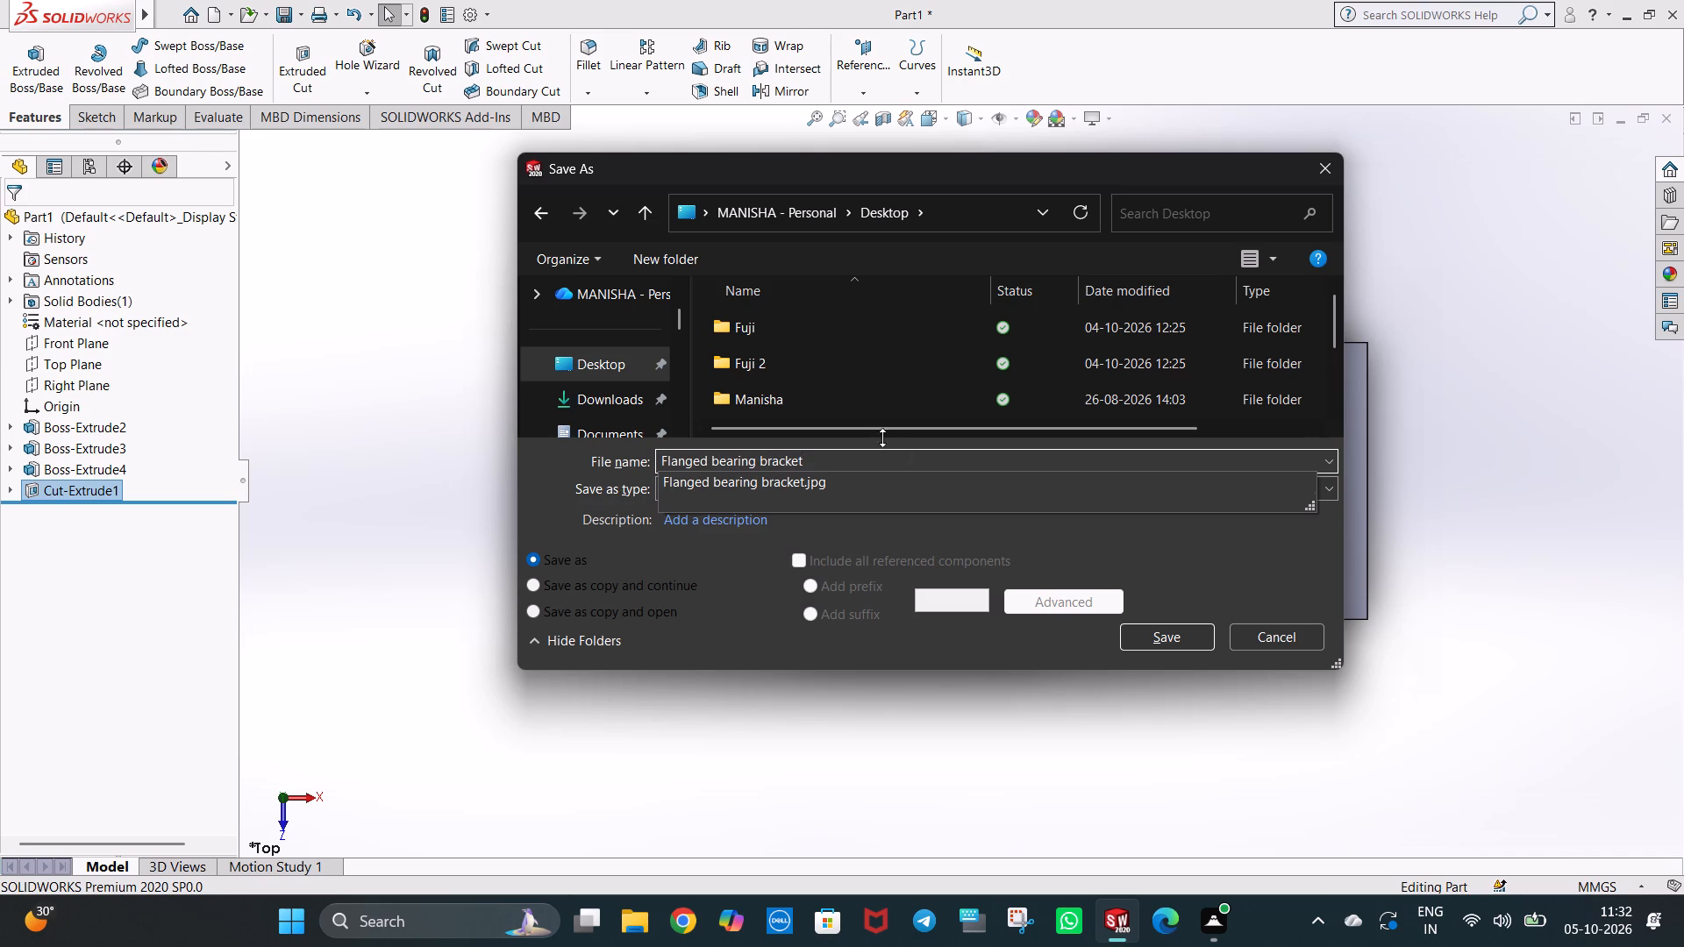
pyautogui.click(623, 363)
pyautogui.click(1159, 643)
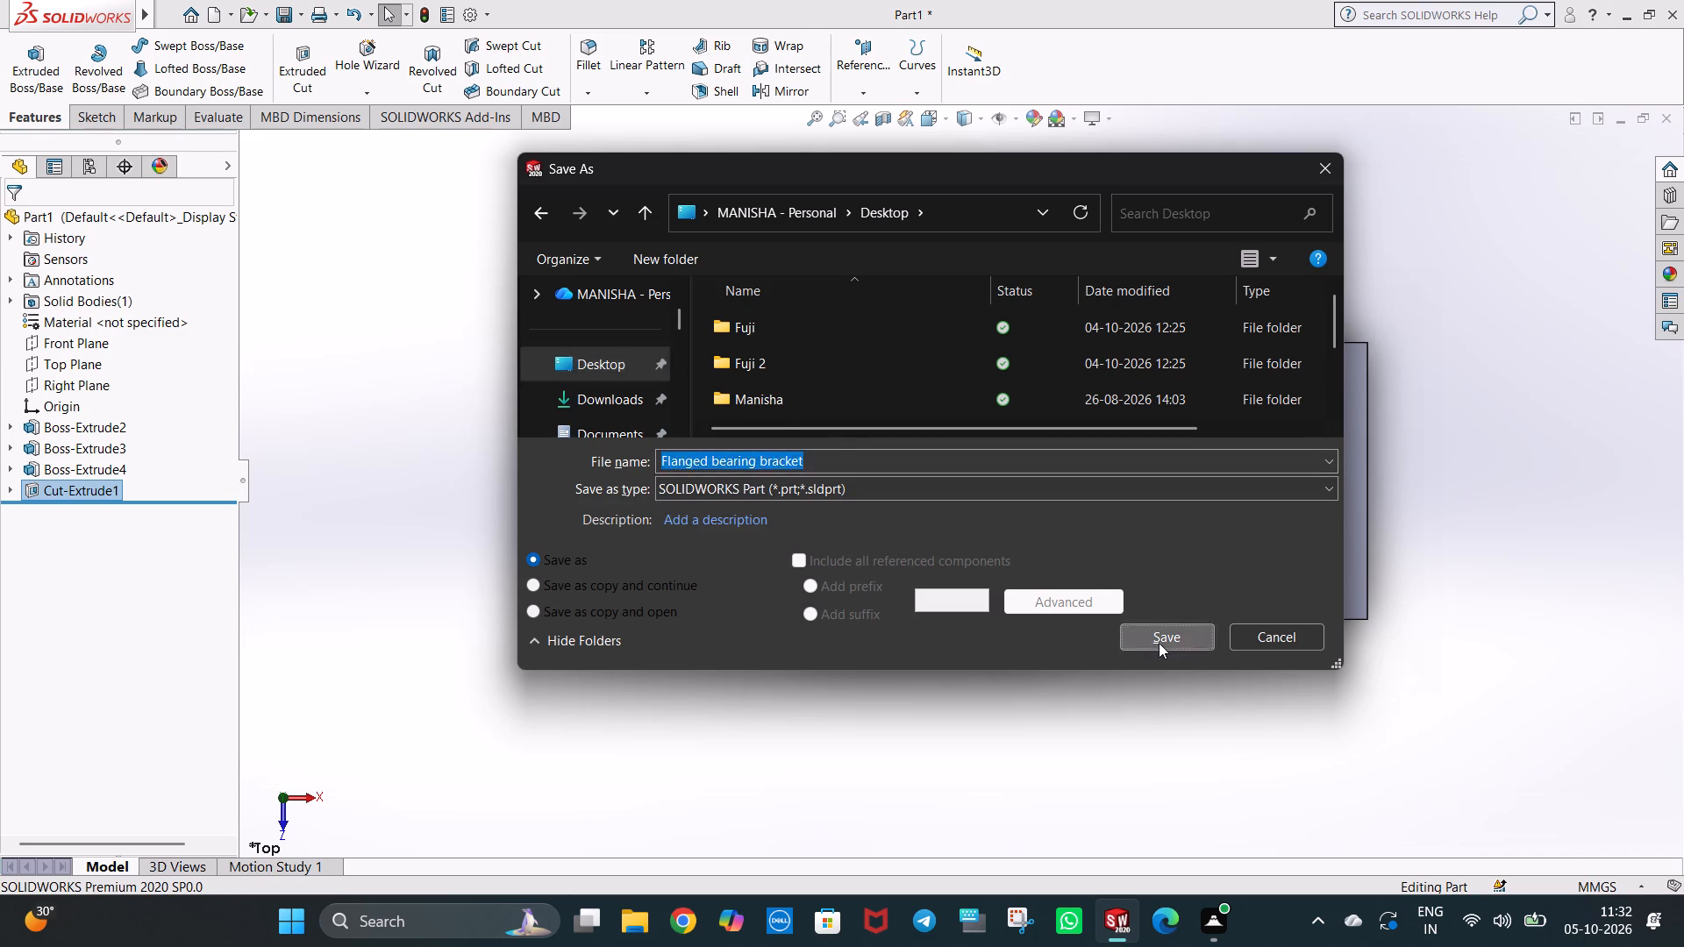
pyautogui.hotkey('ctrl', 's')
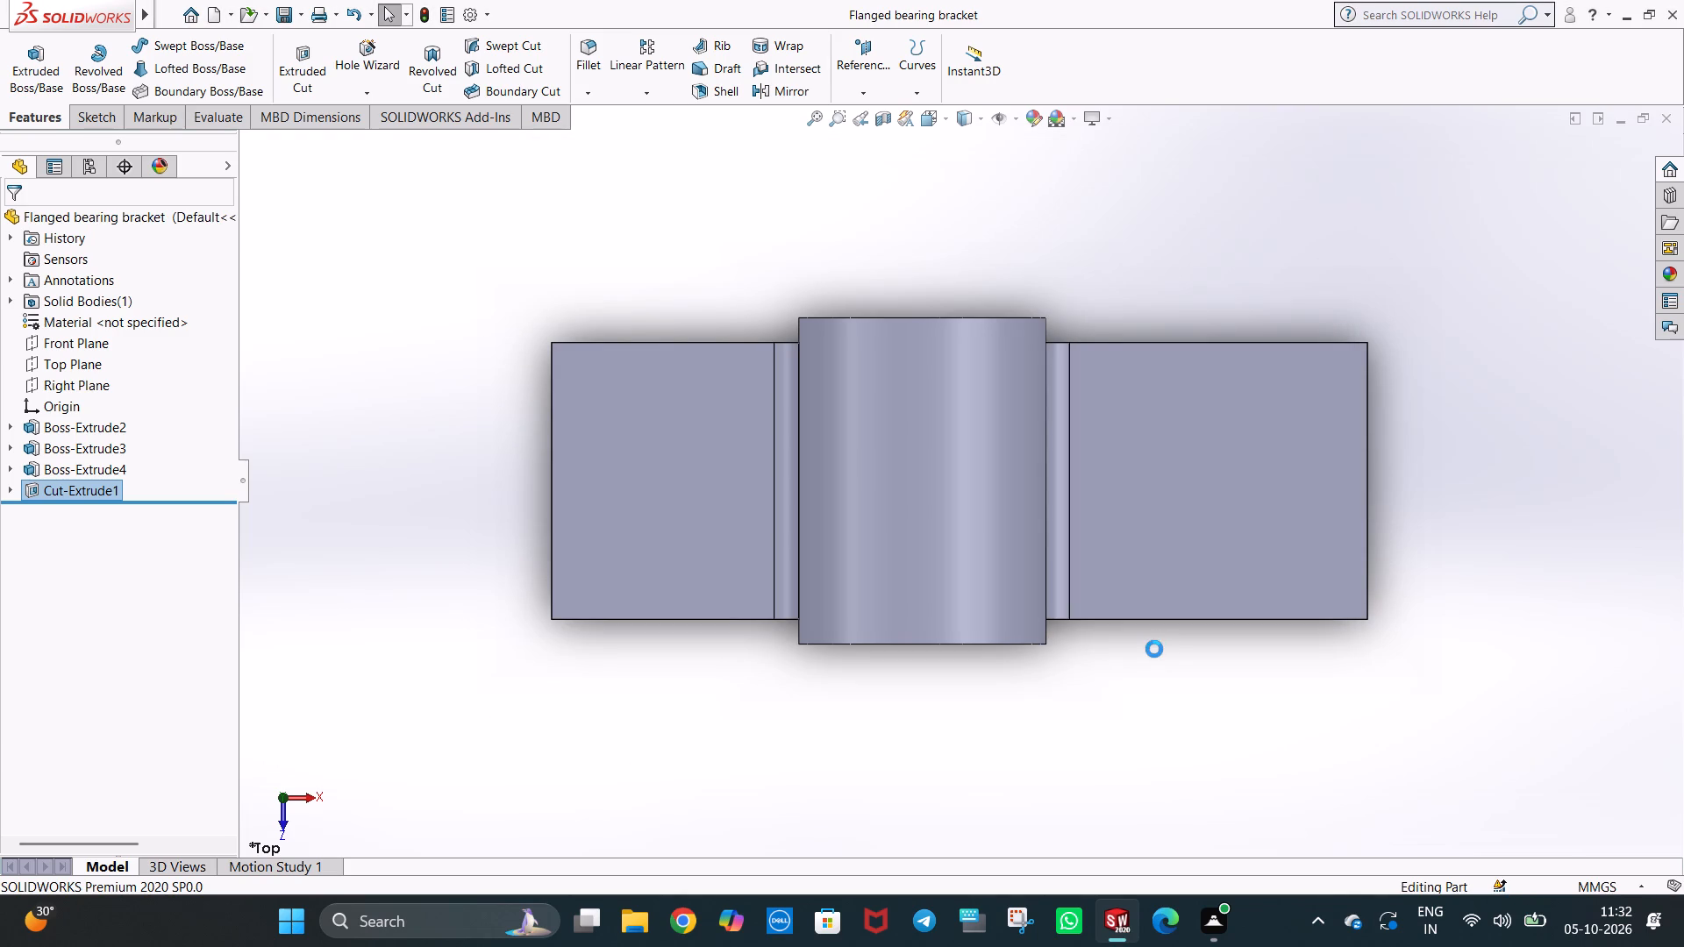
# On the left flange's top face, sketch a 25 mm centerline along the back edge from the outer corner and a 25 mm perpendicular centerline inward.
pyautogui.rightClick(733, 468)
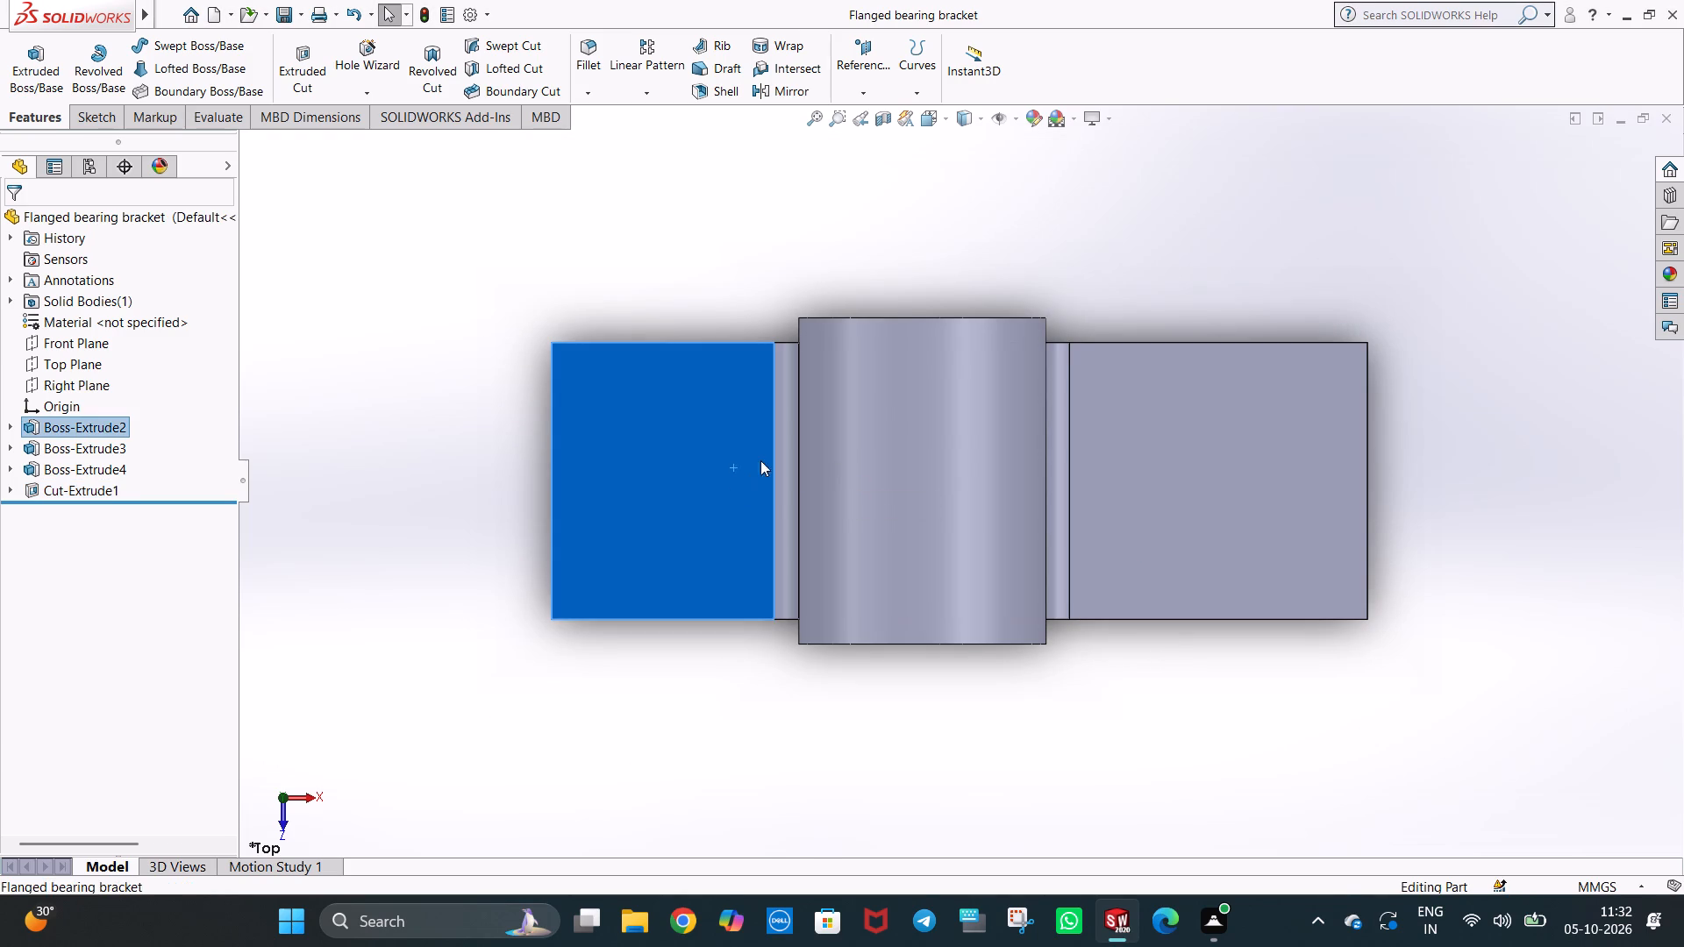
pyautogui.click(775, 444)
pyautogui.click(202, 47)
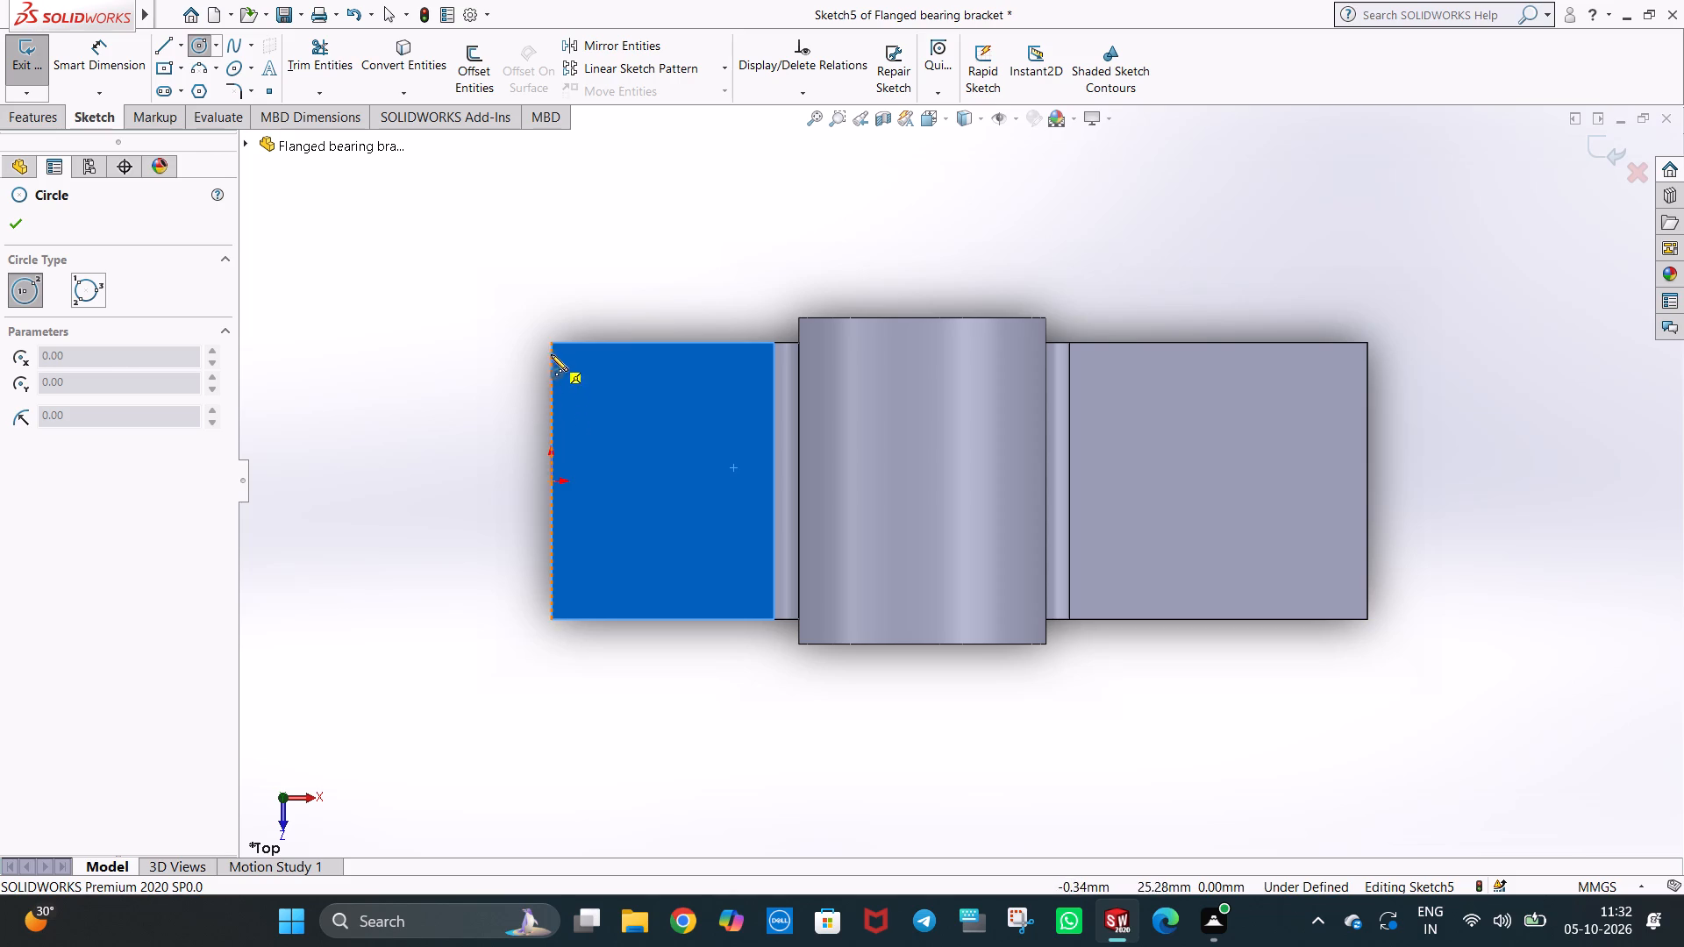
pyautogui.press('Escape')
pyautogui.click(179, 47)
pyautogui.click(190, 89)
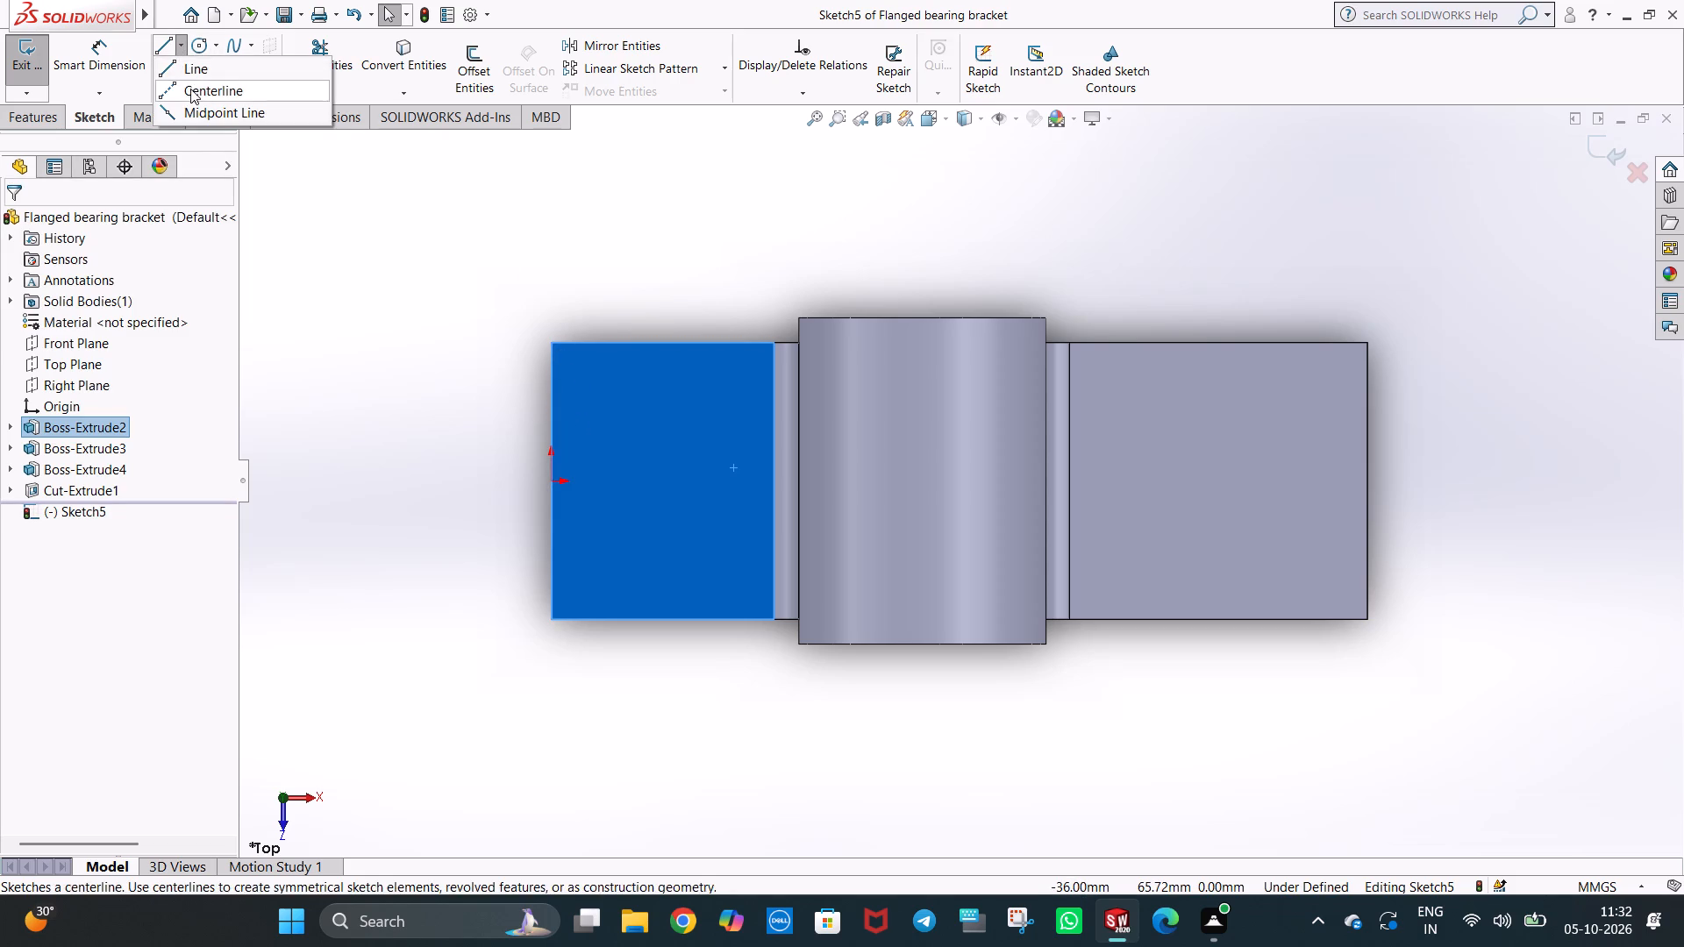
pyautogui.click(553, 344)
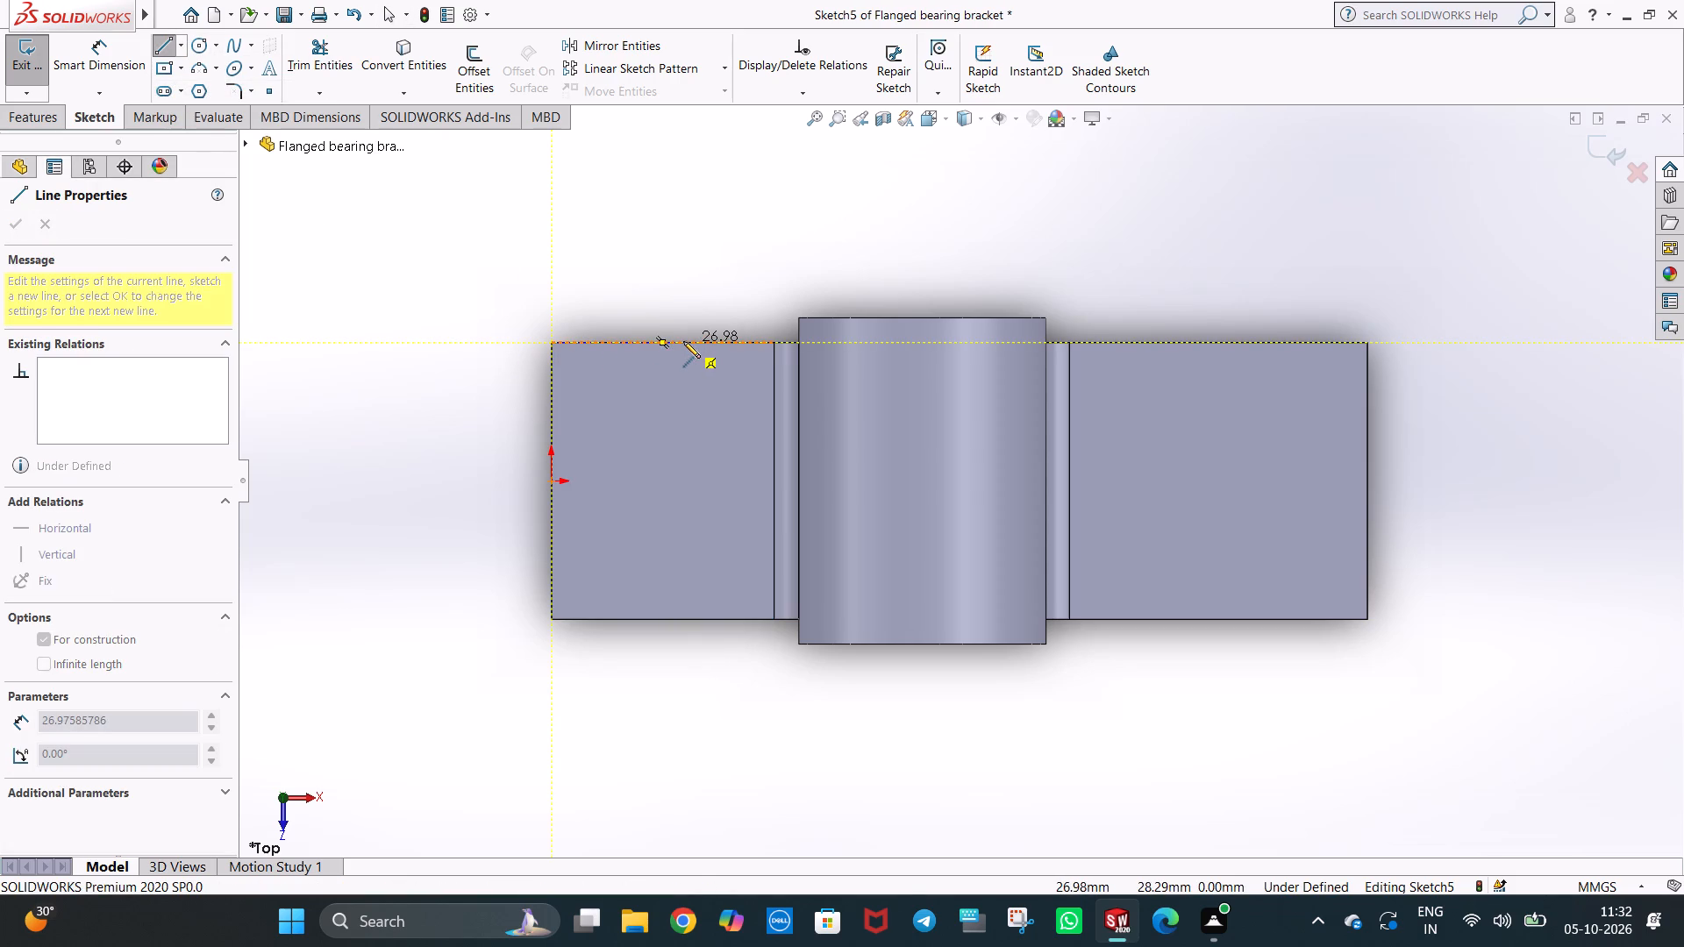
pyautogui.click(683, 341)
pyautogui.write('25')
pyautogui.press('Return')
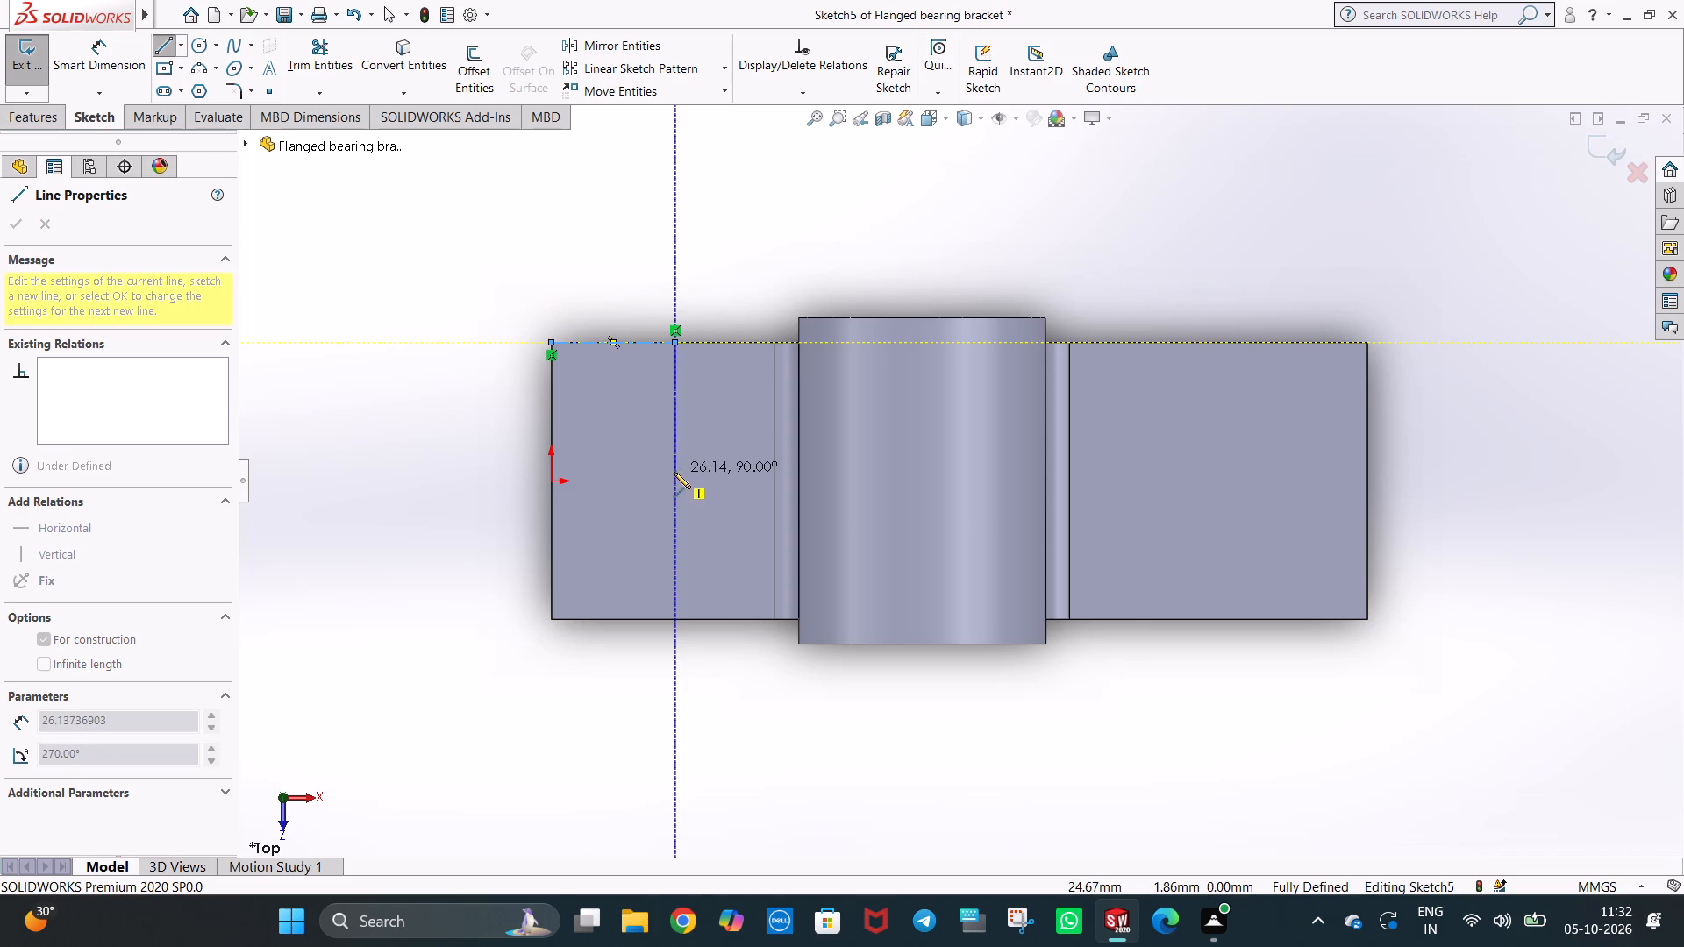
pyautogui.click(674, 459)
pyautogui.write('25')
pyautogui.press('Return')
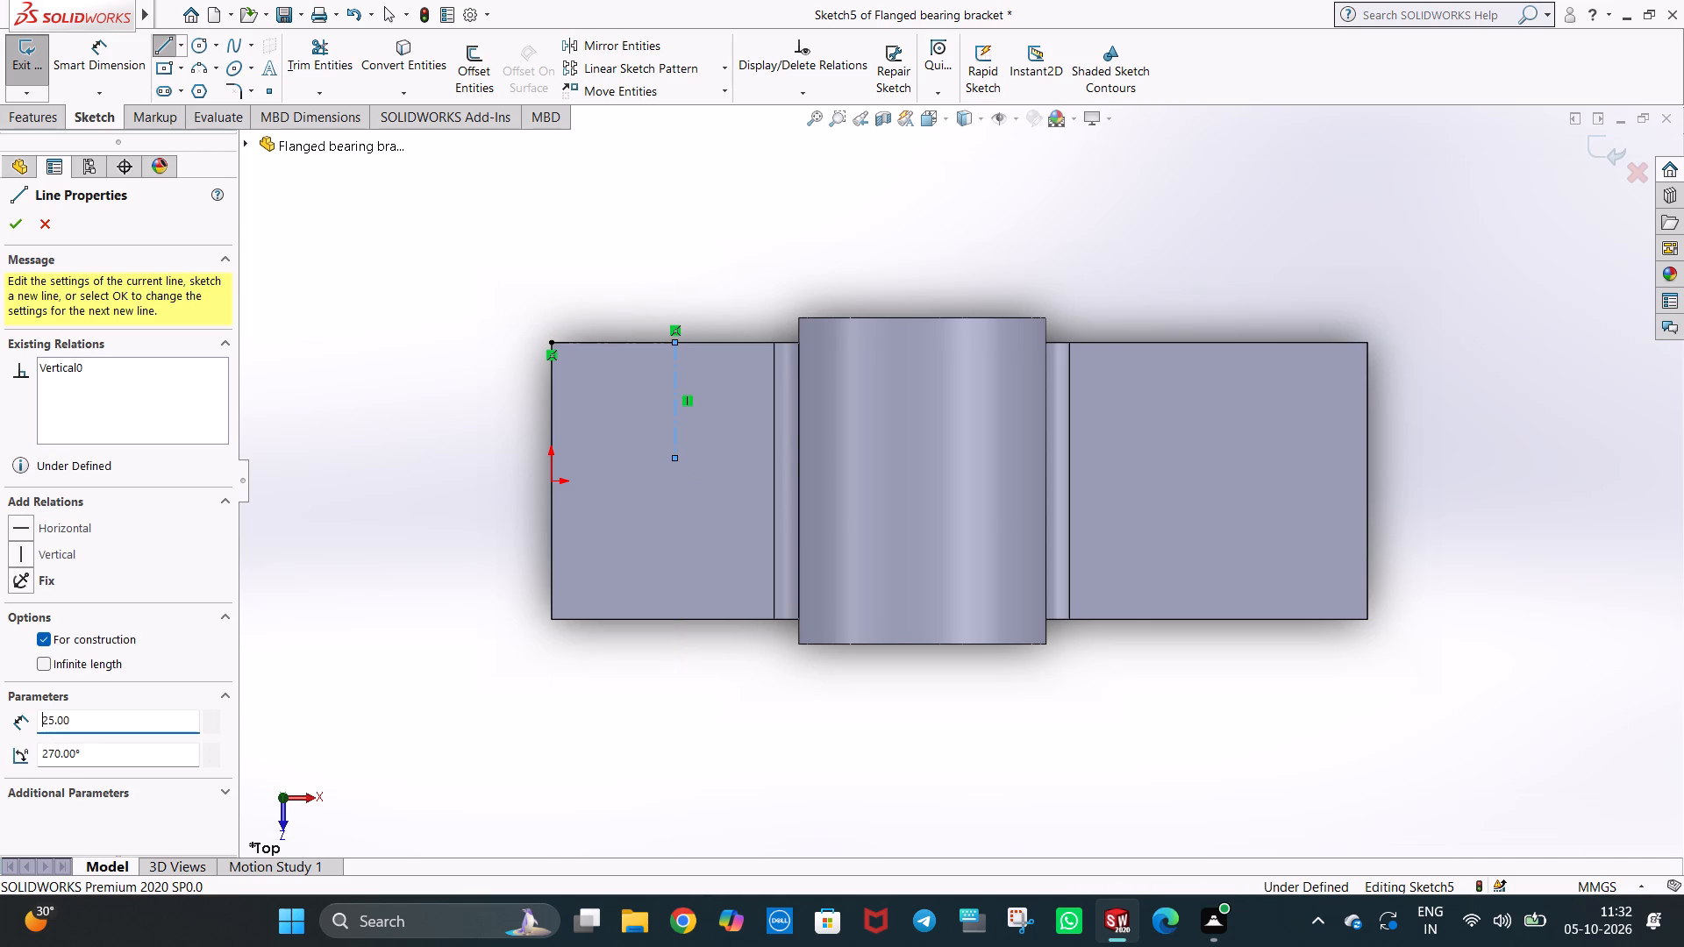
pyautogui.press('Escape')
pyautogui.press('Escape')
pyautogui.click(602, 231)
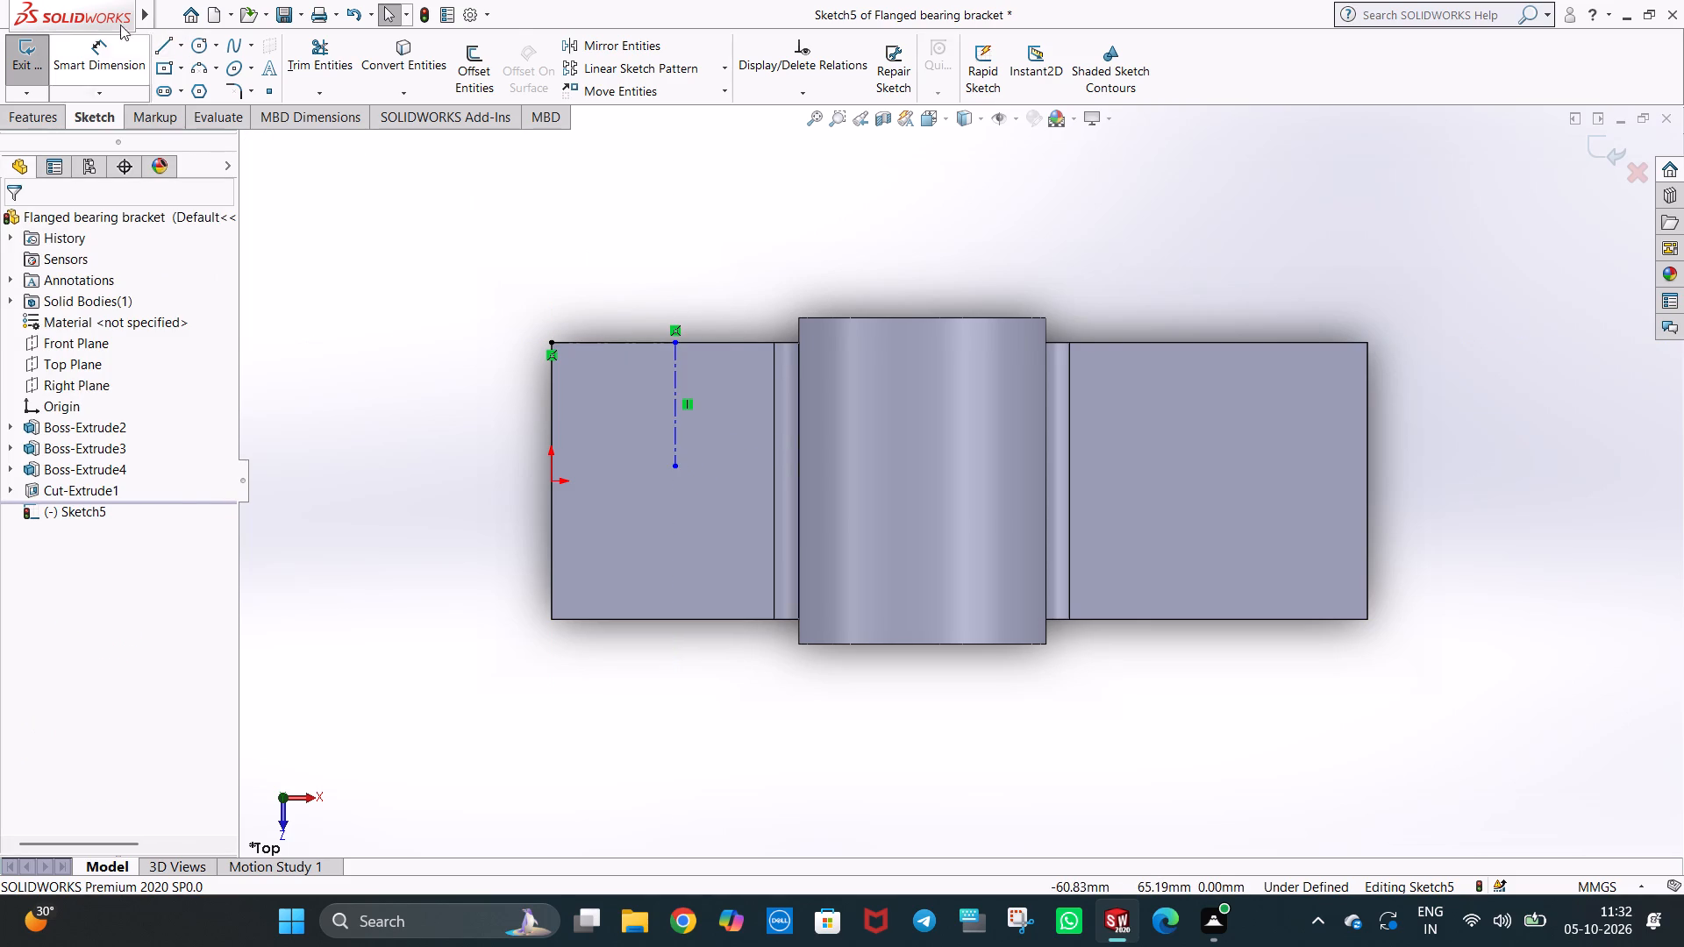
pyautogui.click(681, 227)
# Sketch a circle of 8 mm radius centred on the inner end of the perpendicular centerline on the left flange.
pyautogui.click(210, 46)
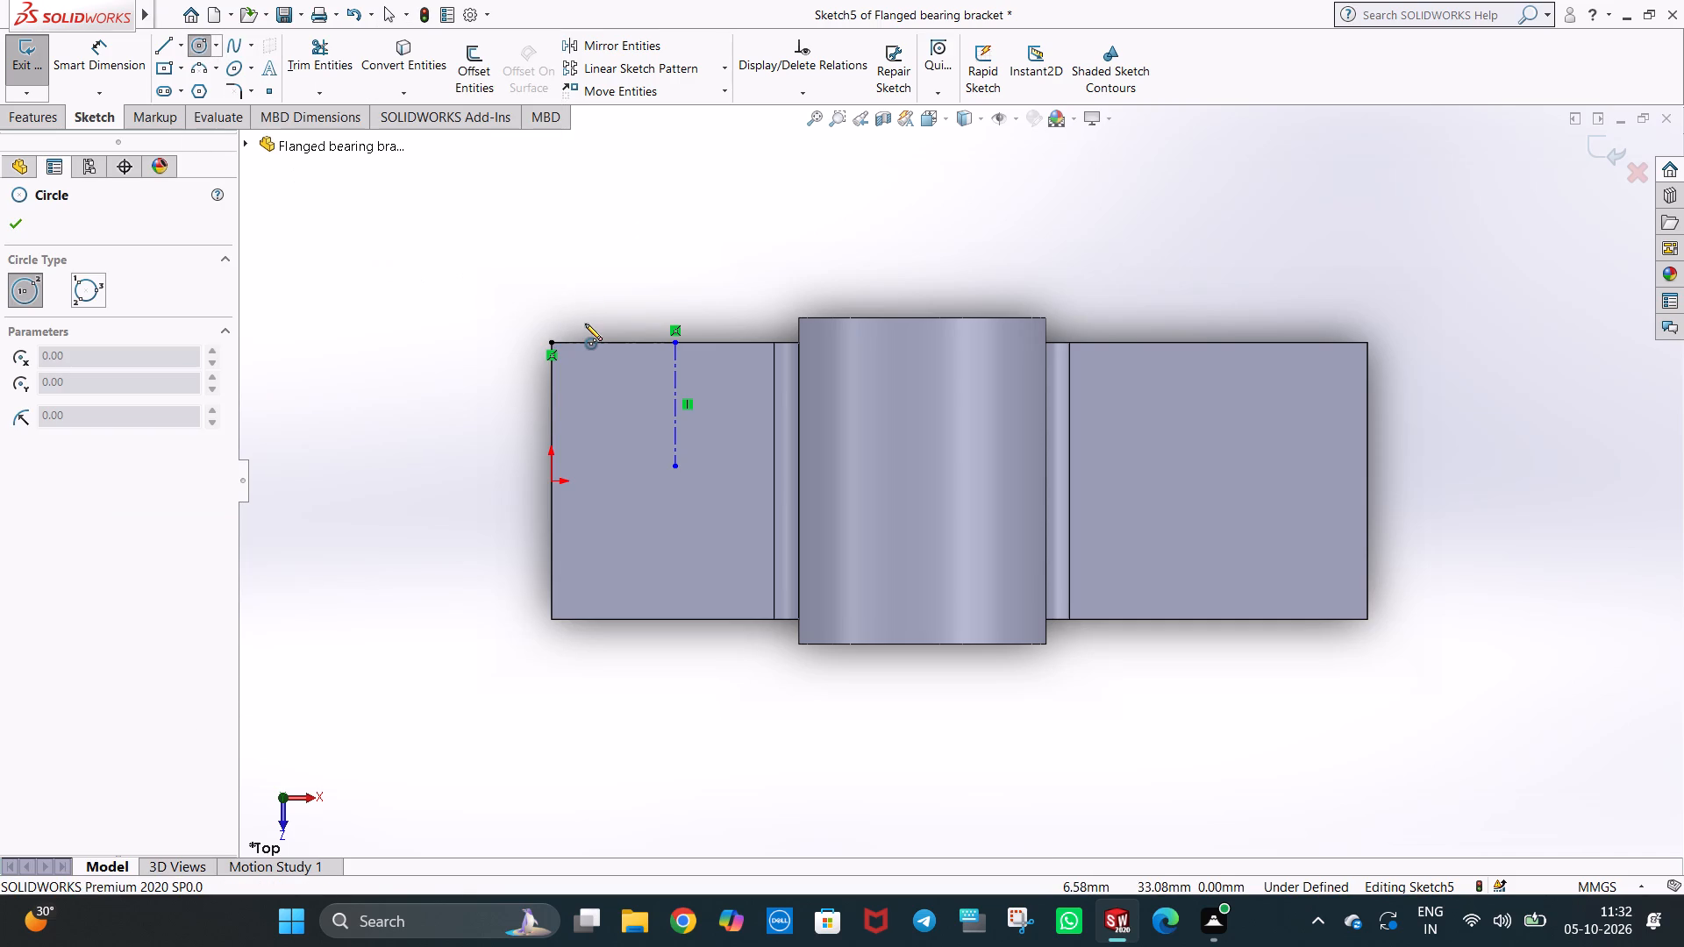
pyautogui.click(674, 467)
pyautogui.click(695, 508)
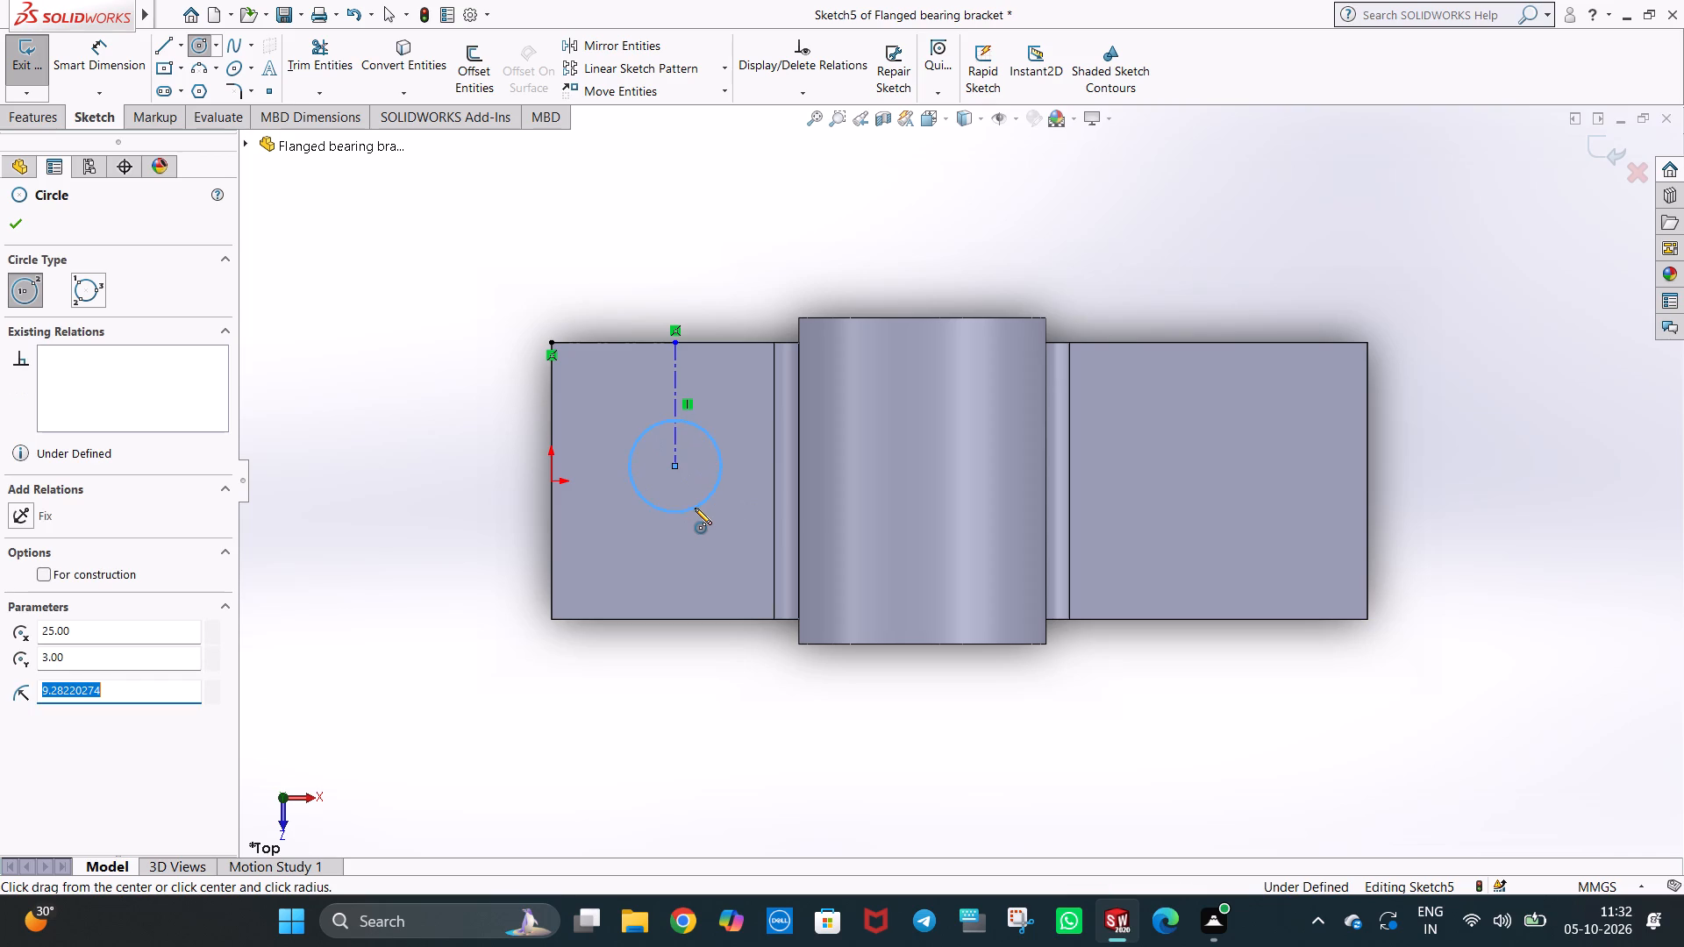
pyautogui.press('8')
pyautogui.press('Return')
pyautogui.press('Escape')
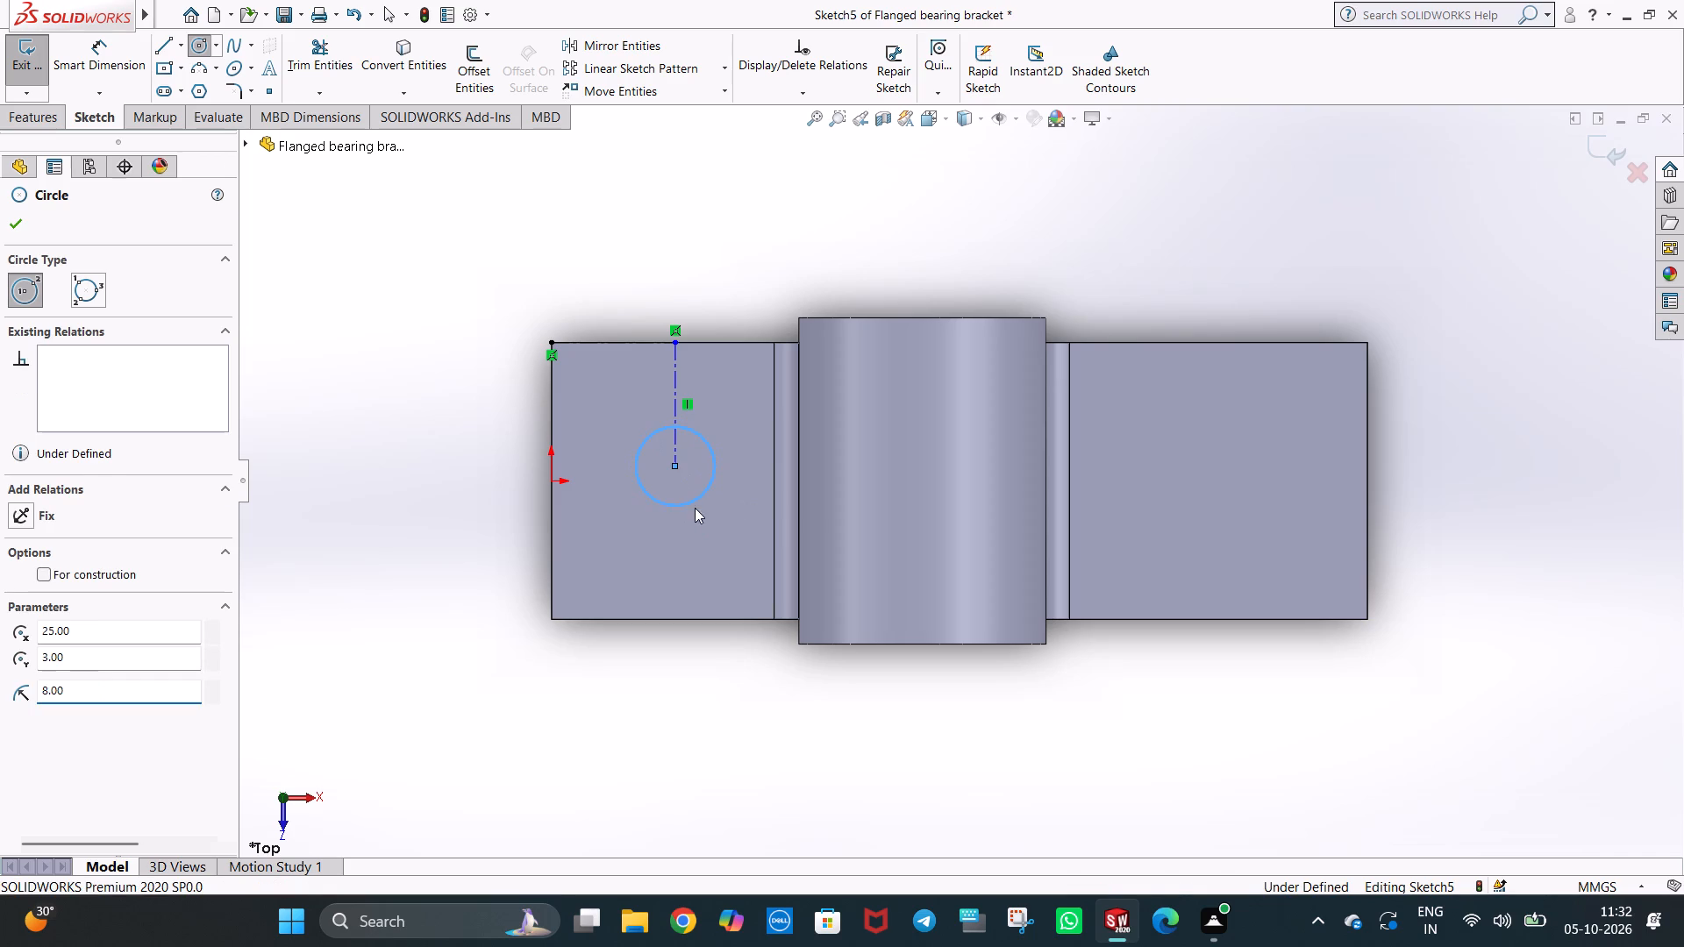
pyautogui.press('Escape')
pyautogui.click(647, 257)
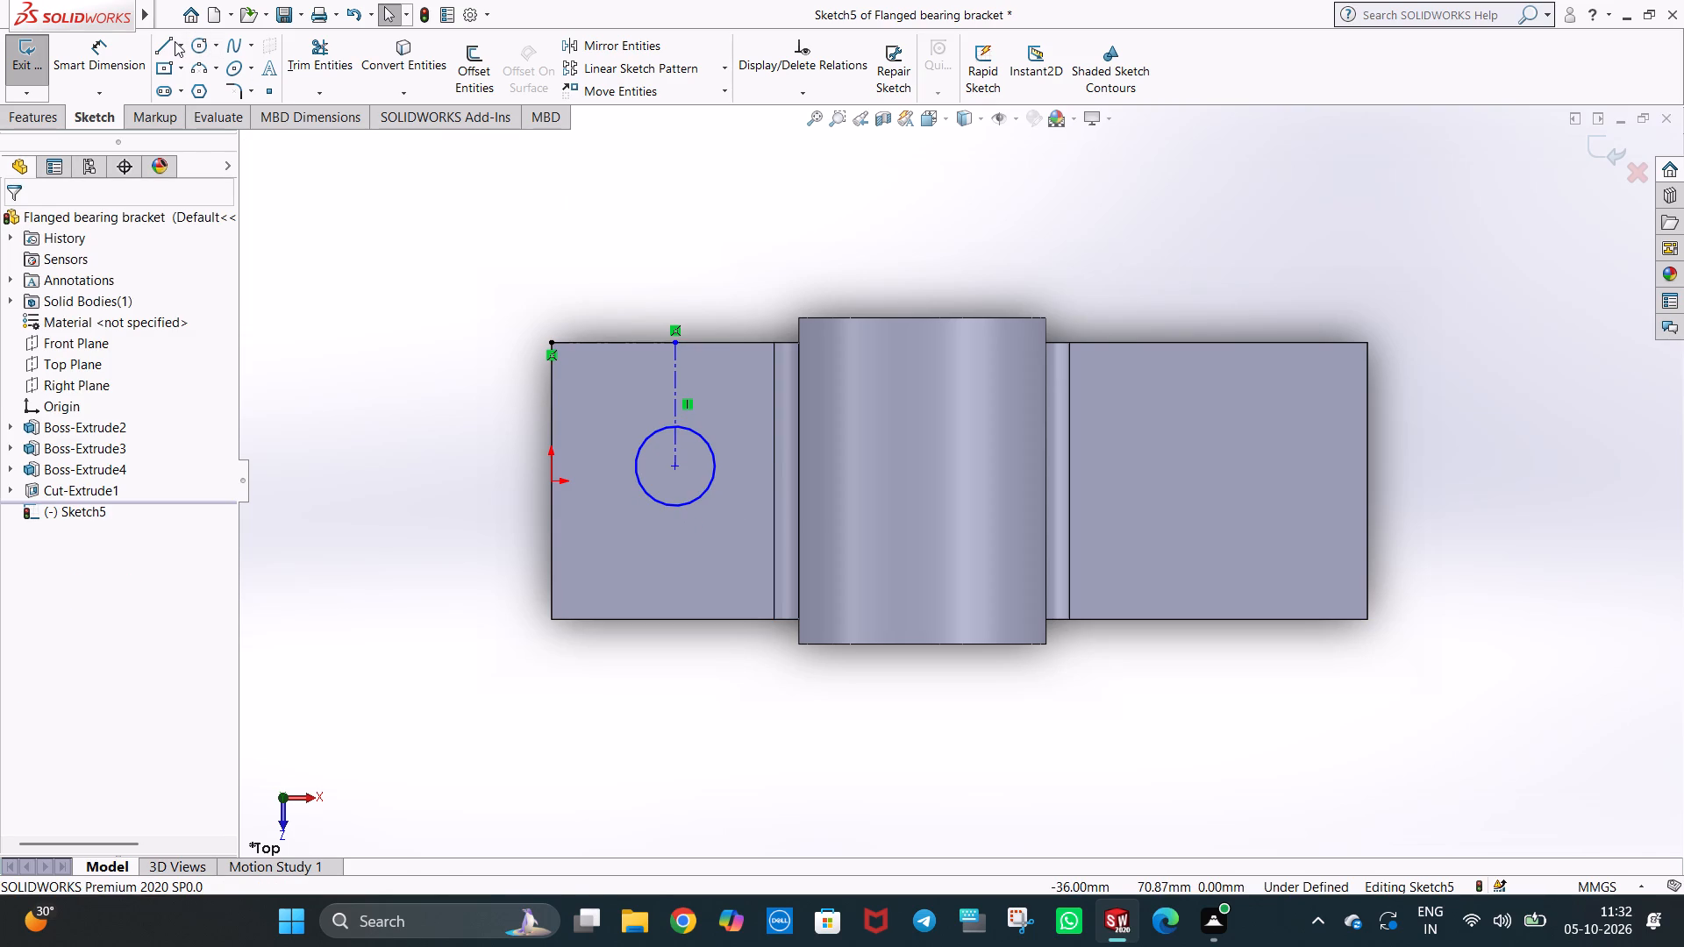
# Sketch a centerline along the middle of the cylindrical boss, from its back edge's midpoint to its front edge.
pyautogui.click(182, 47)
pyautogui.click(197, 91)
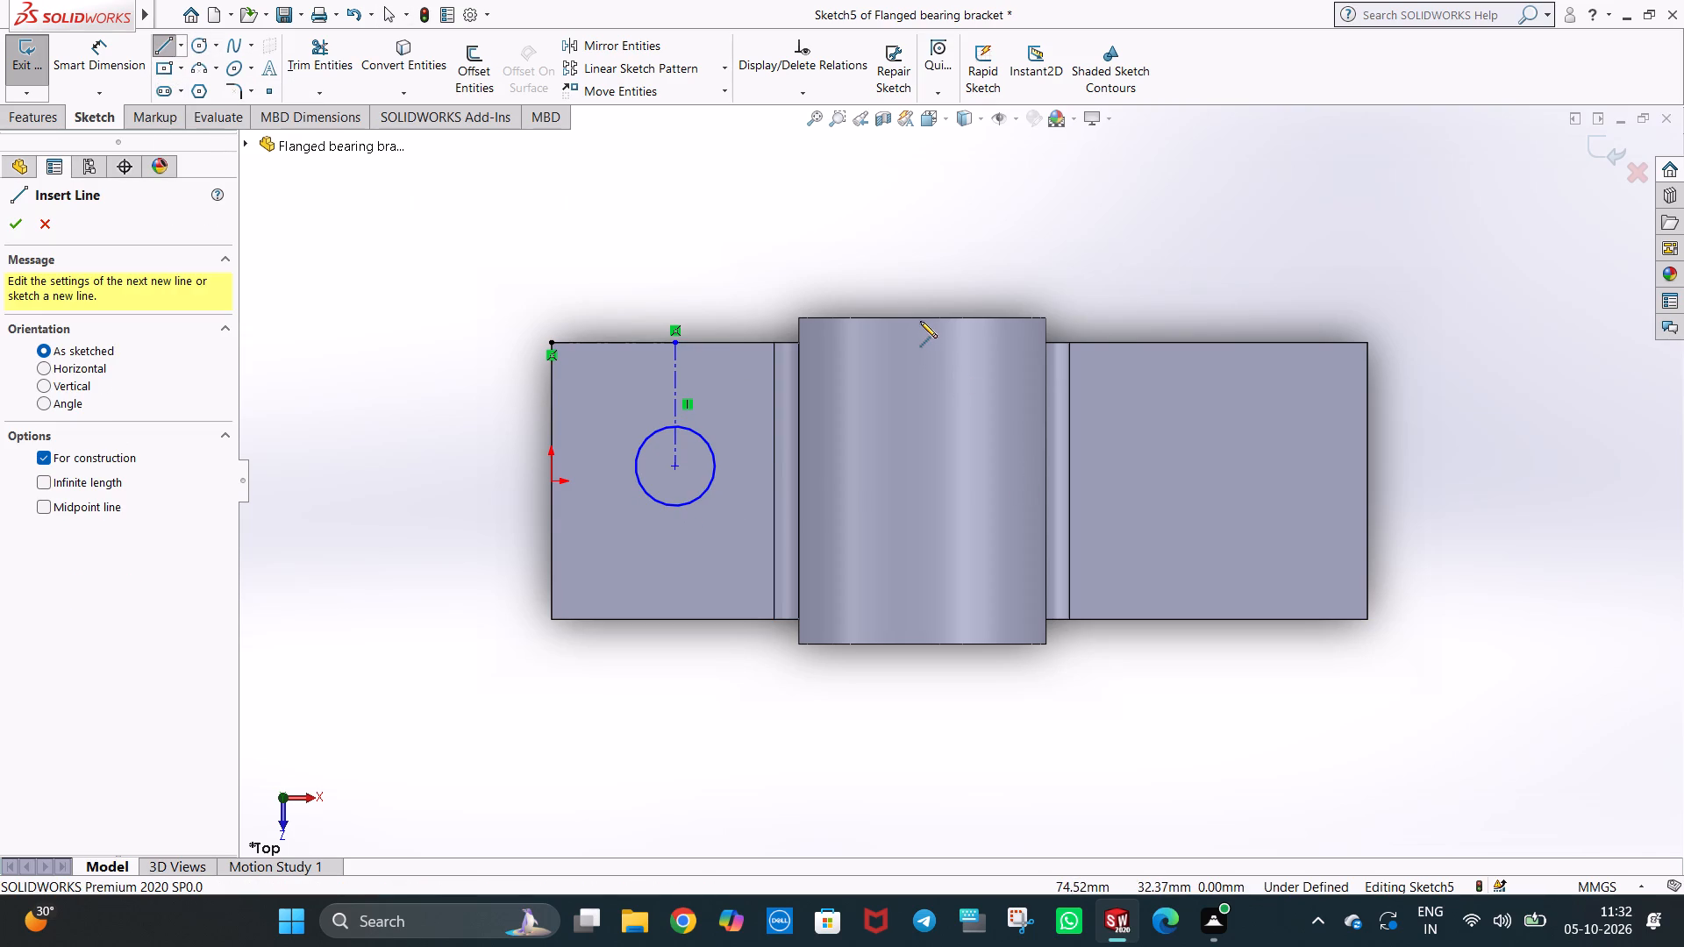
pyautogui.click(922, 317)
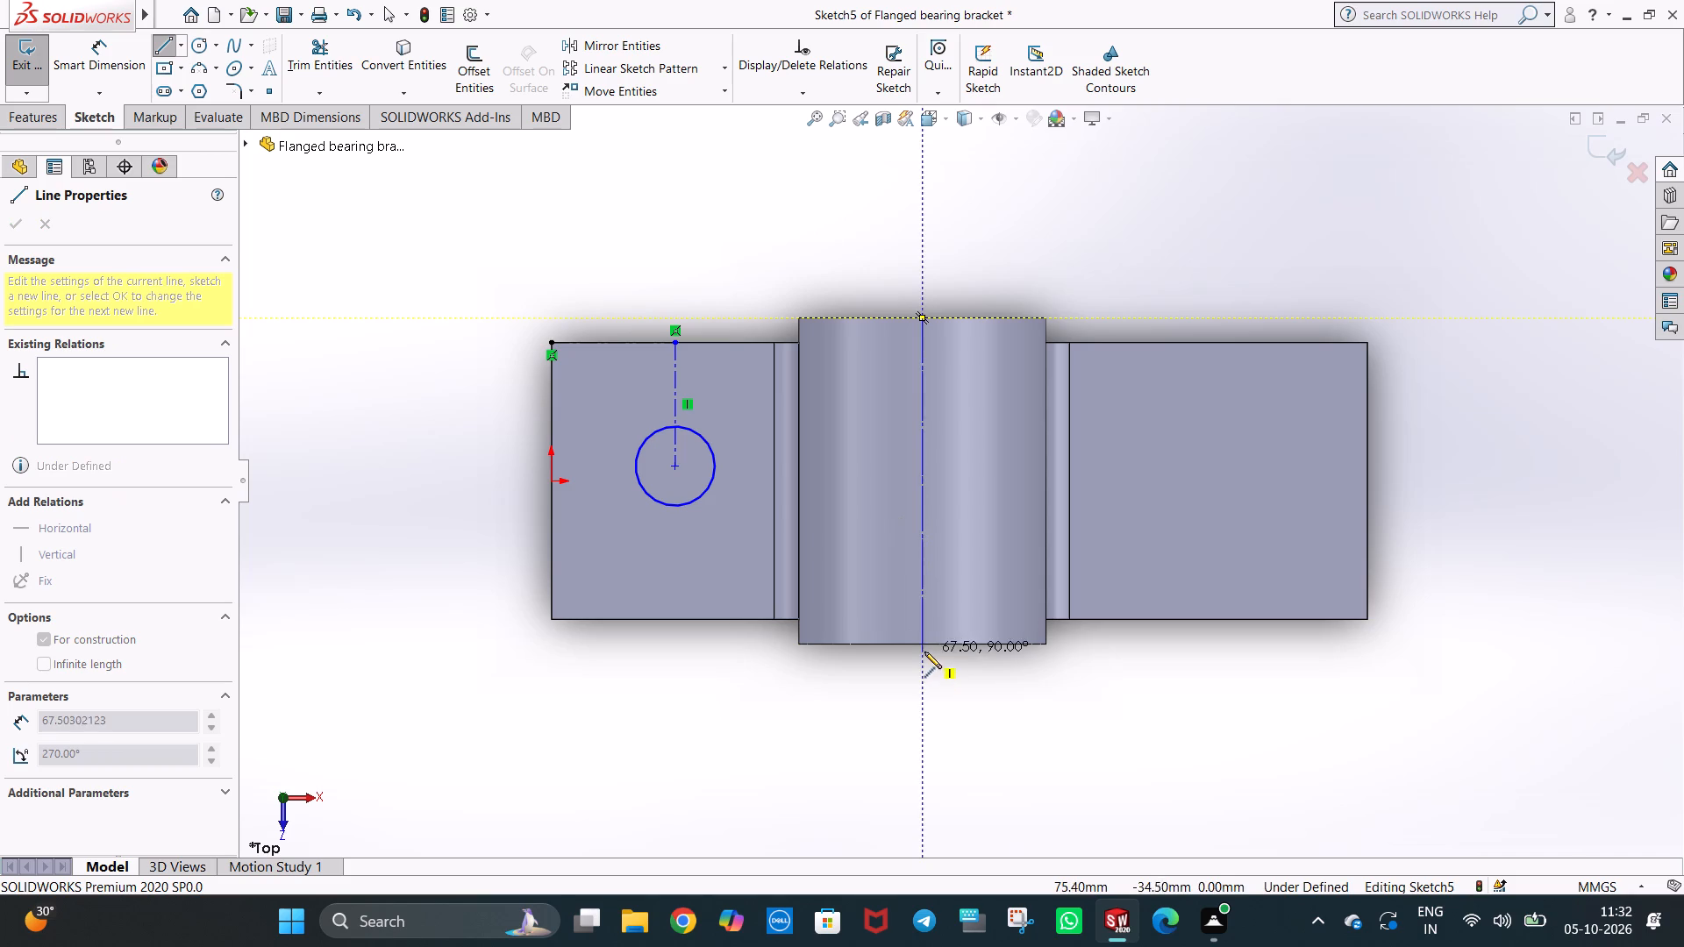
pyautogui.click(923, 642)
pyautogui.press('Escape')
pyautogui.press('Escape')
pyautogui.click(763, 239)
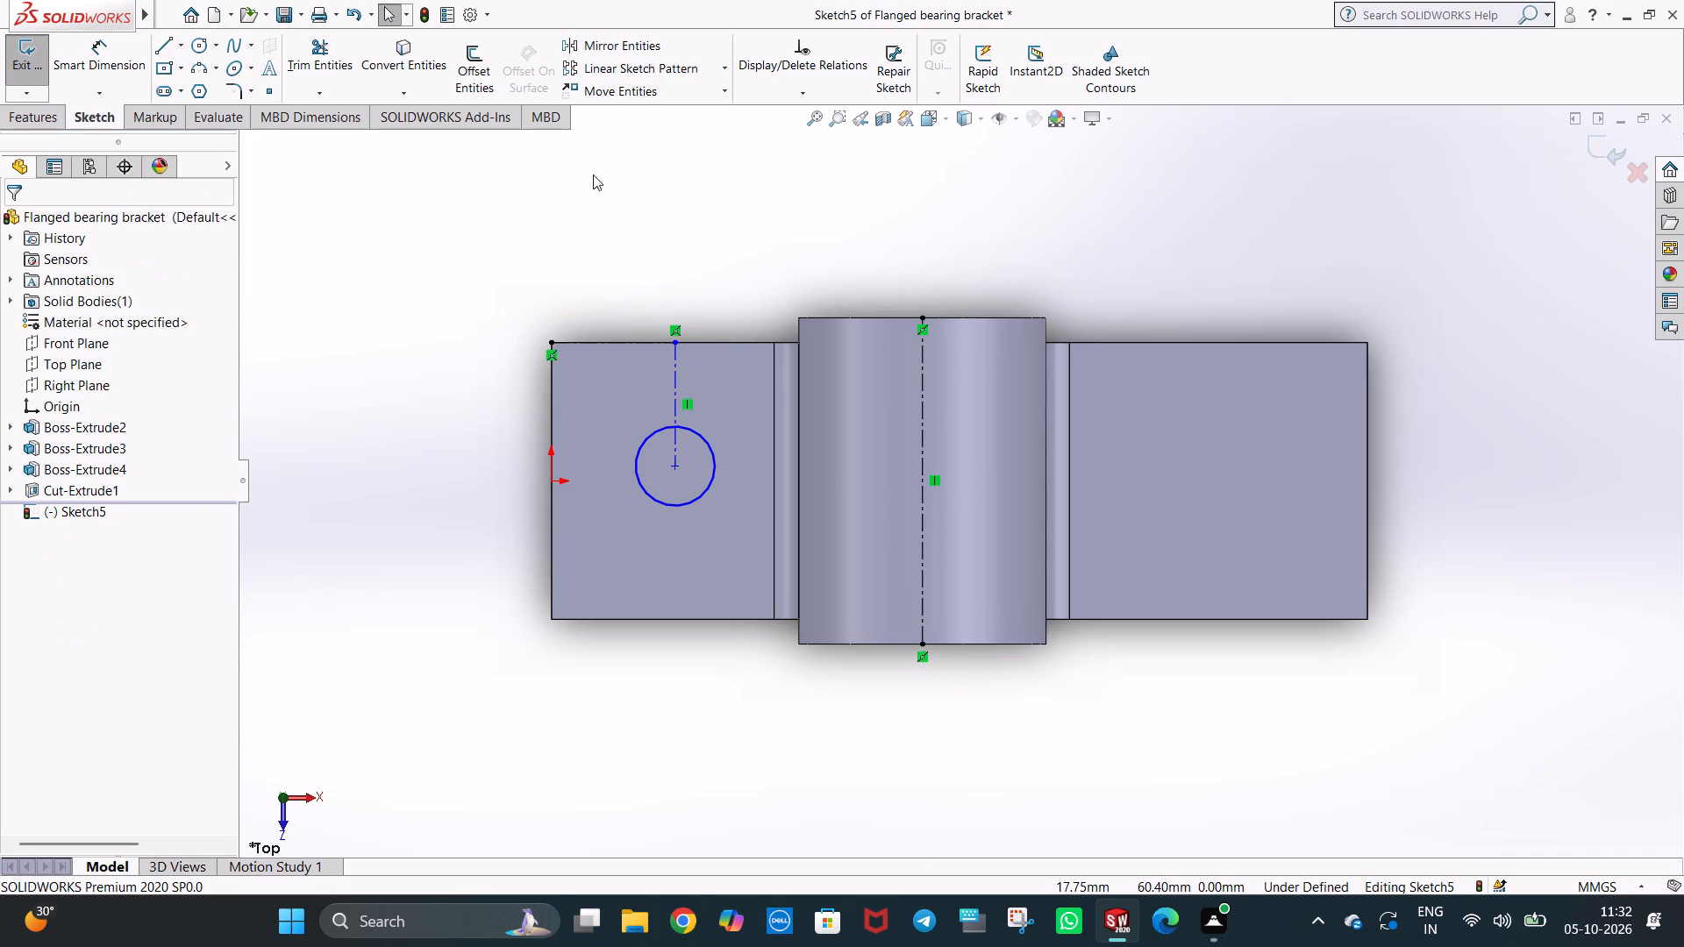
# Mirror the left flange's circle about the boss's middle centerline onto the right flange.
pyautogui.click(610, 40)
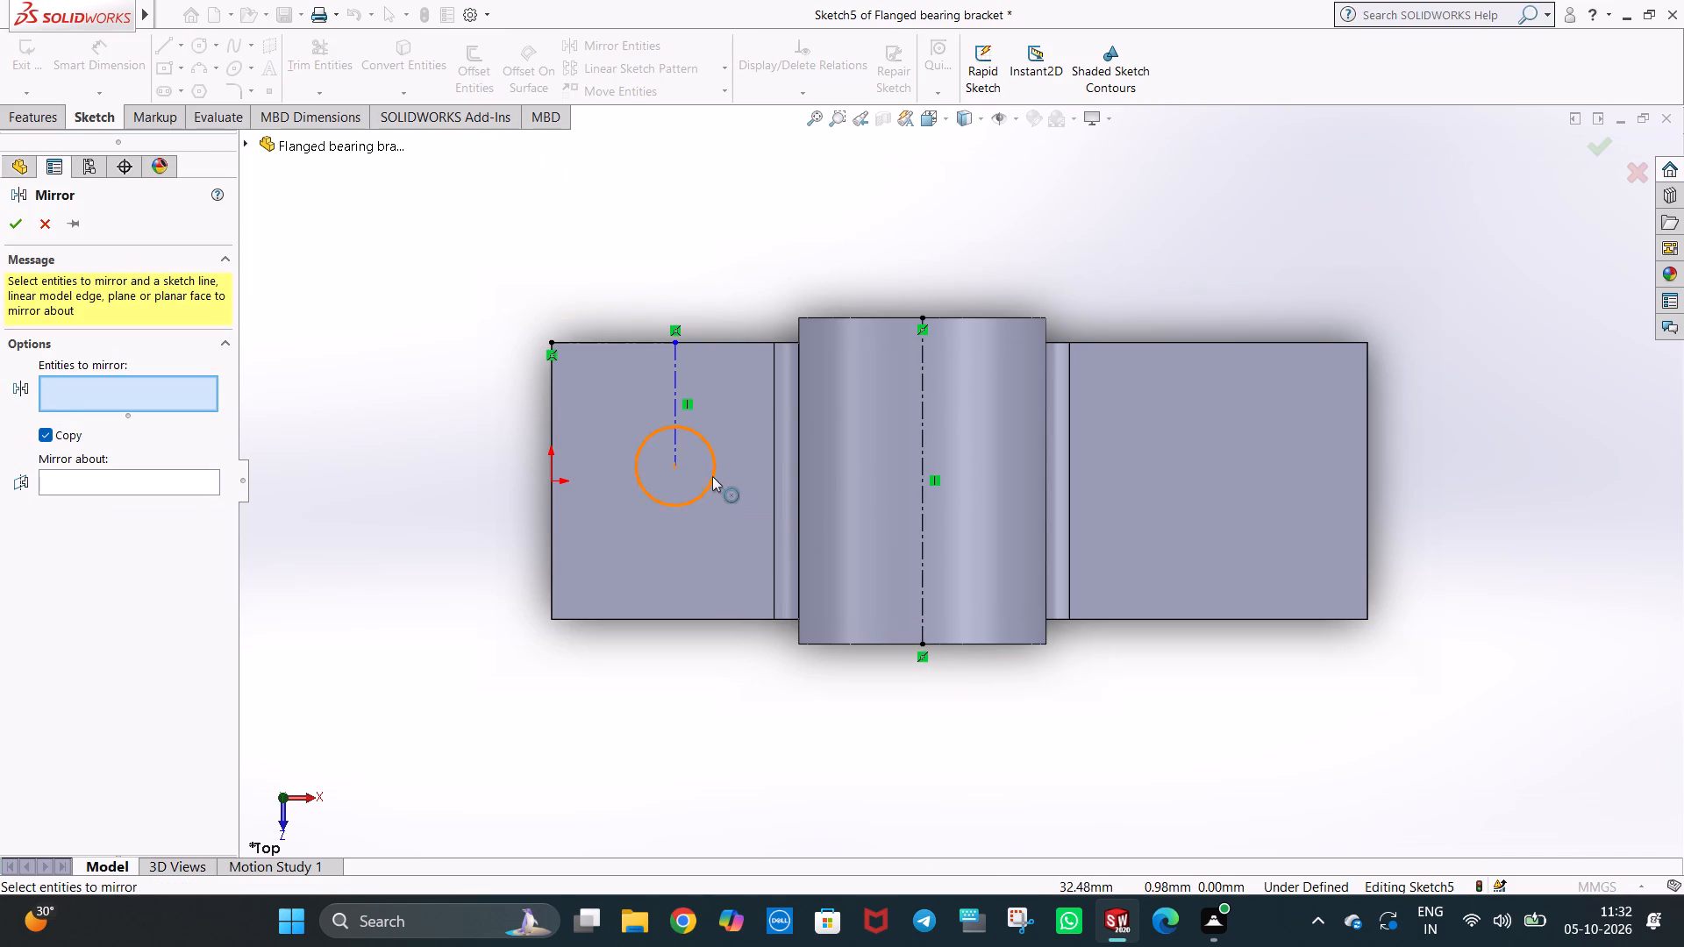
pyautogui.click(712, 476)
pyautogui.click(178, 490)
pyautogui.click(181, 489)
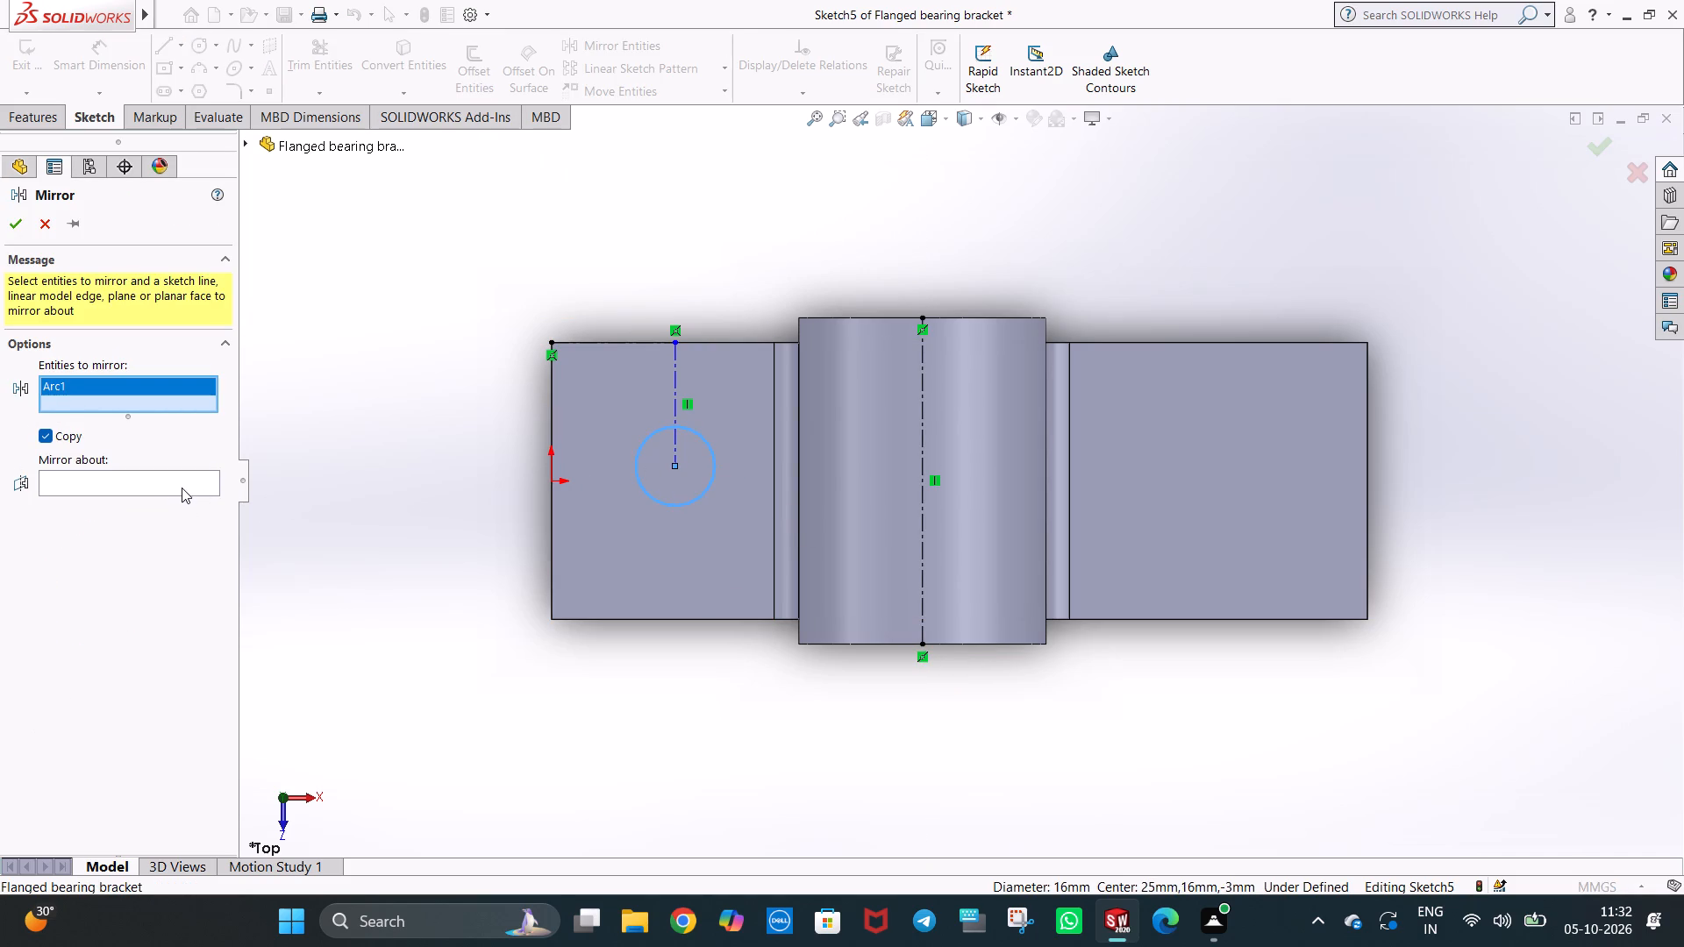
pyautogui.click(182, 485)
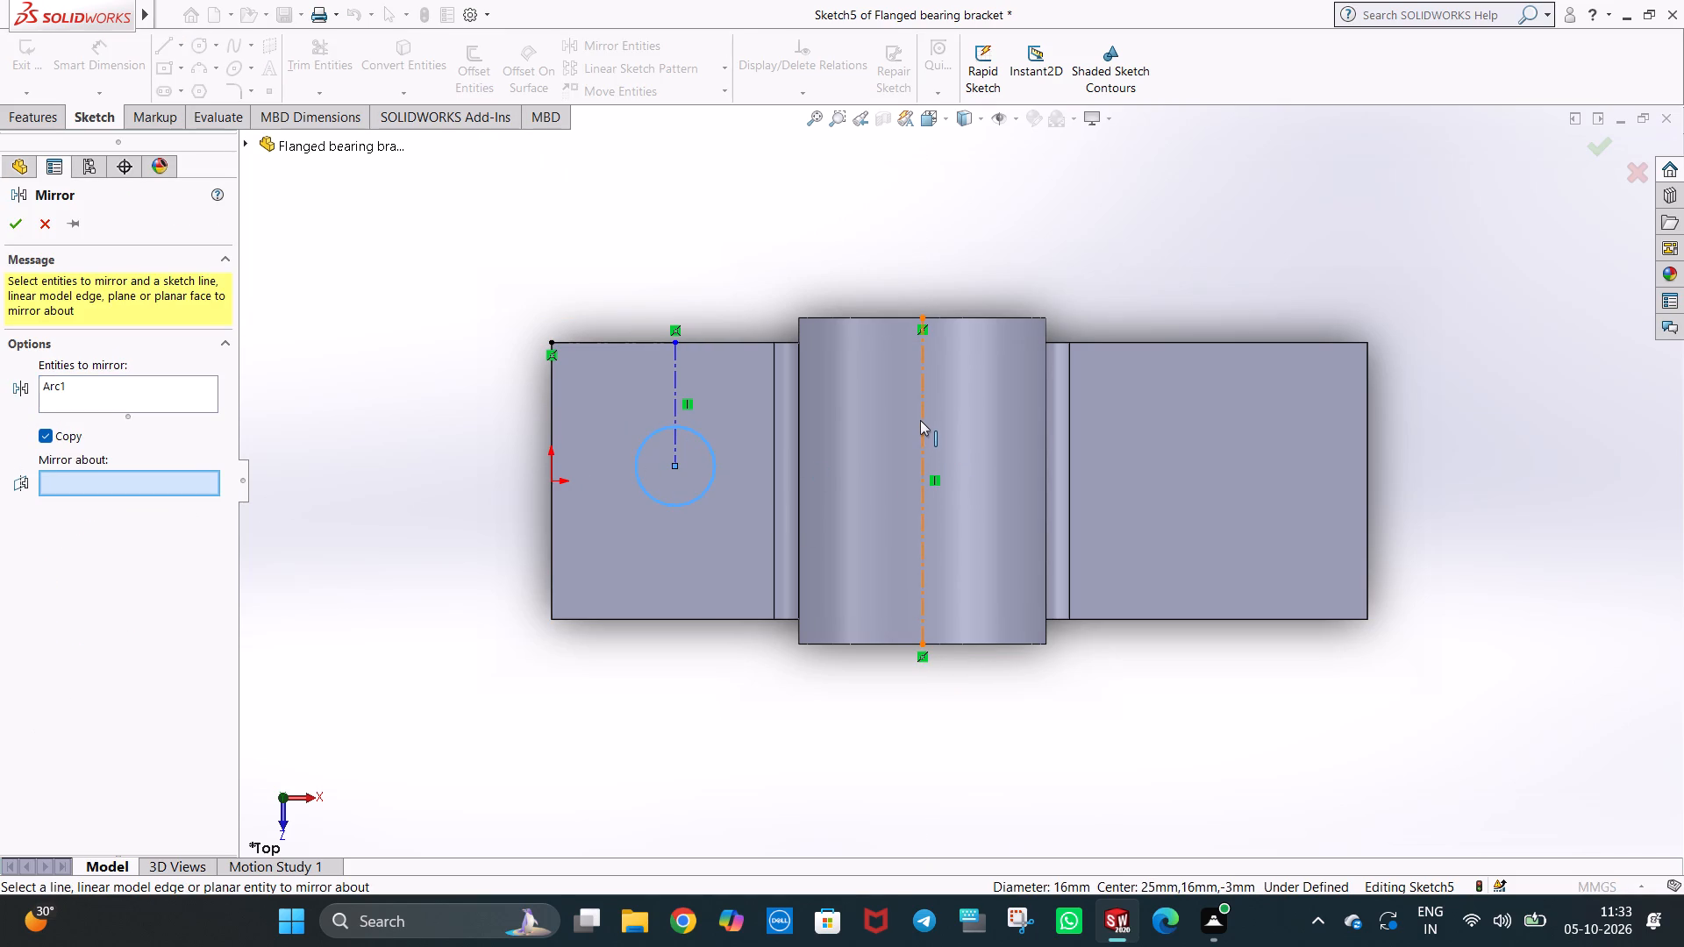
pyautogui.click(920, 419)
pyautogui.rightClick(920, 419)
pyautogui.click(1119, 754)
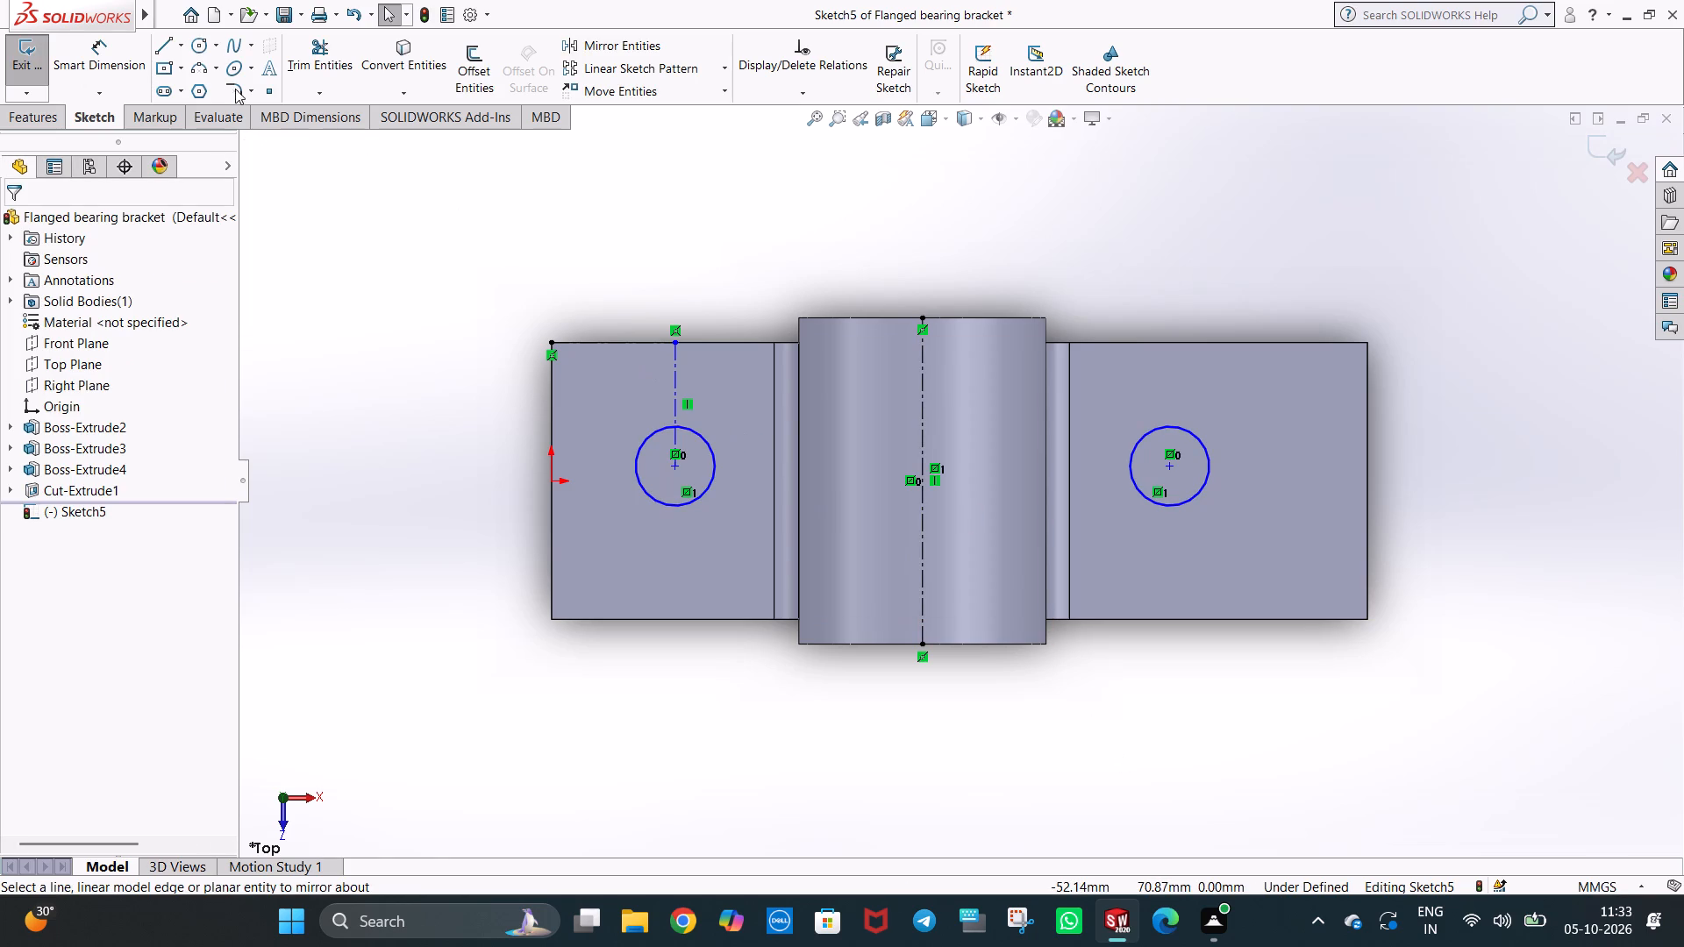
# Dimension both construction lines on the left flange at 25 mm and its circle at 16 mm diameter.
pyautogui.click(106, 47)
pyautogui.click(597, 344)
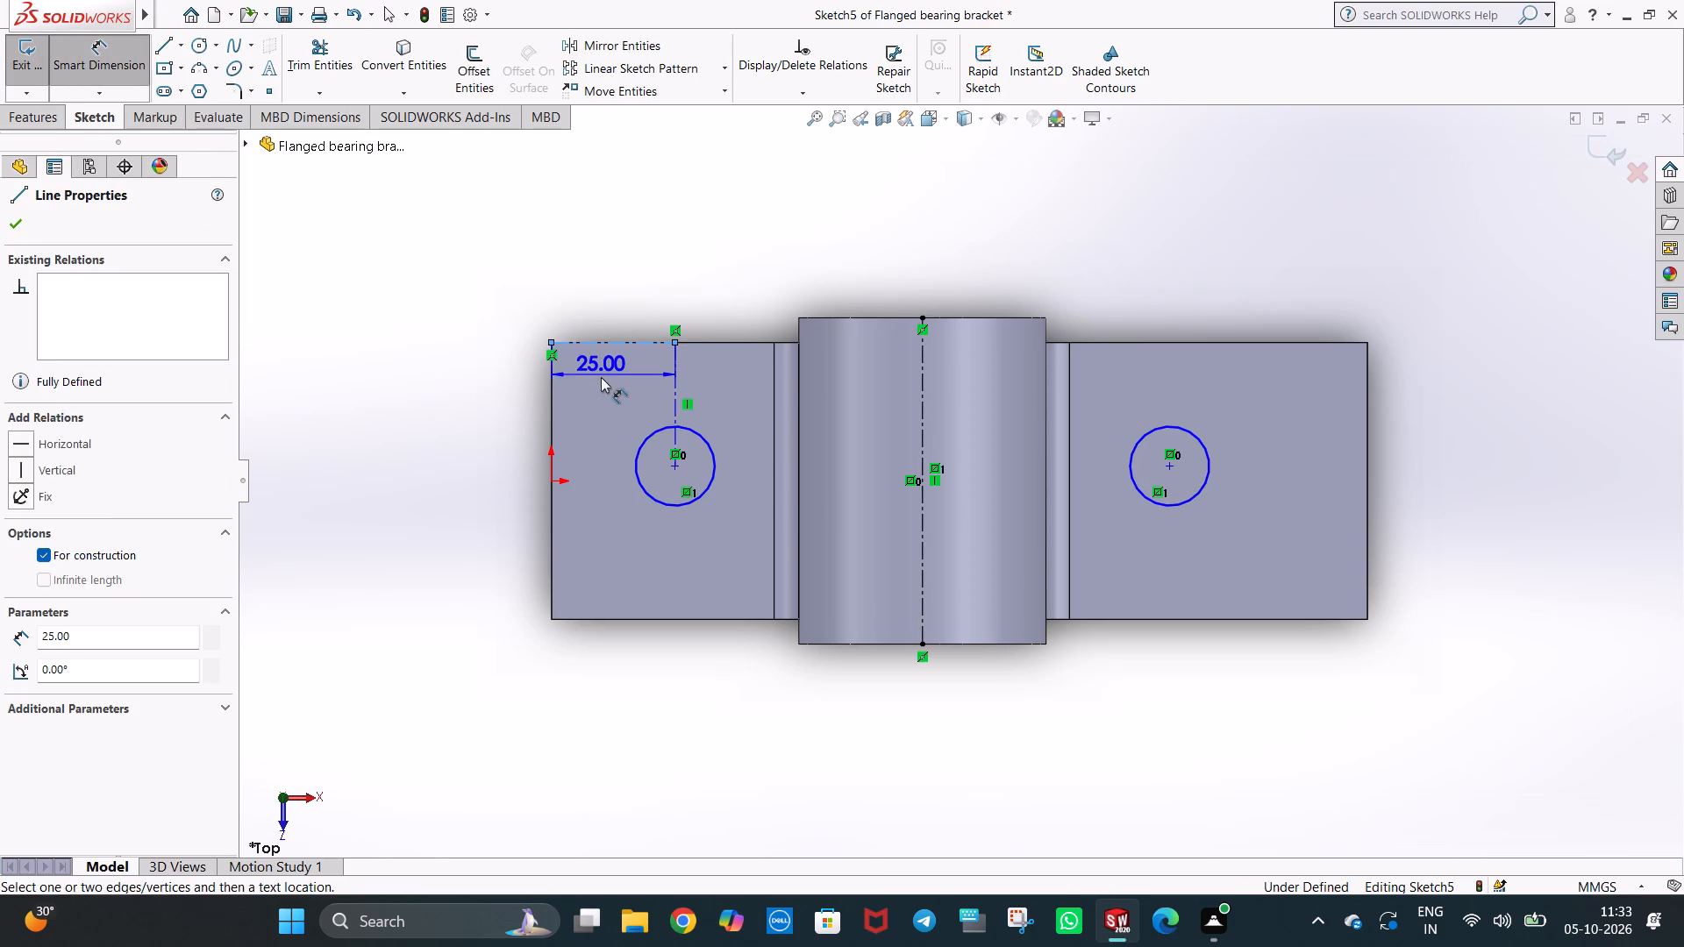
pyautogui.click(602, 390)
pyautogui.click(527, 361)
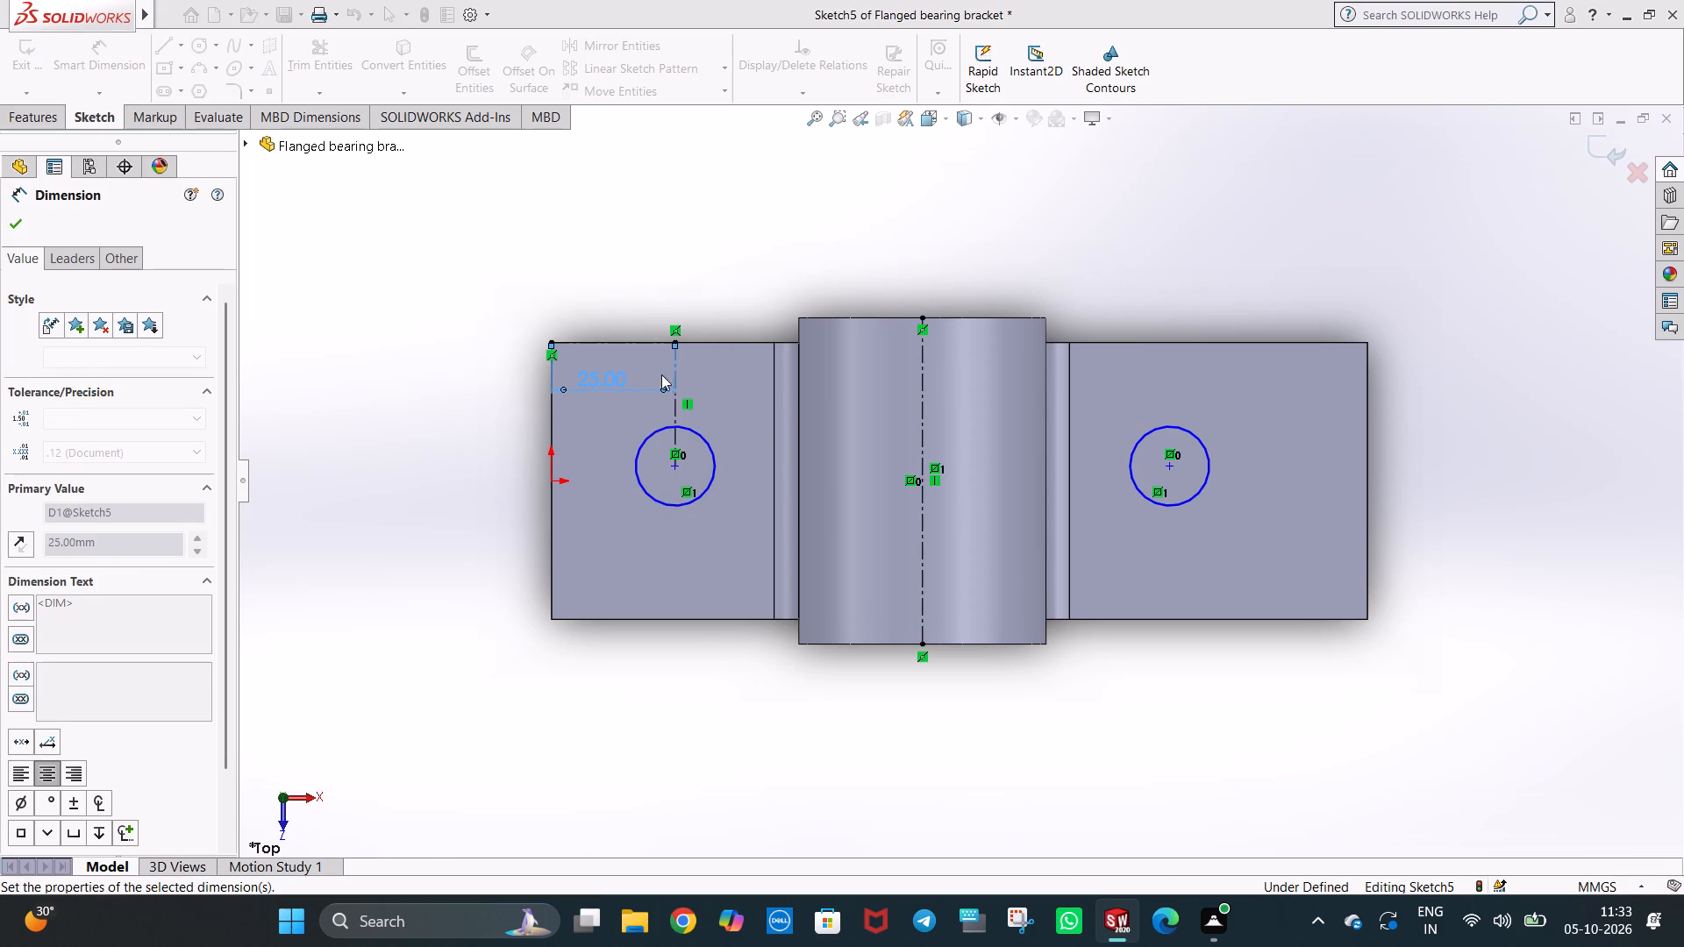
pyautogui.click(647, 256)
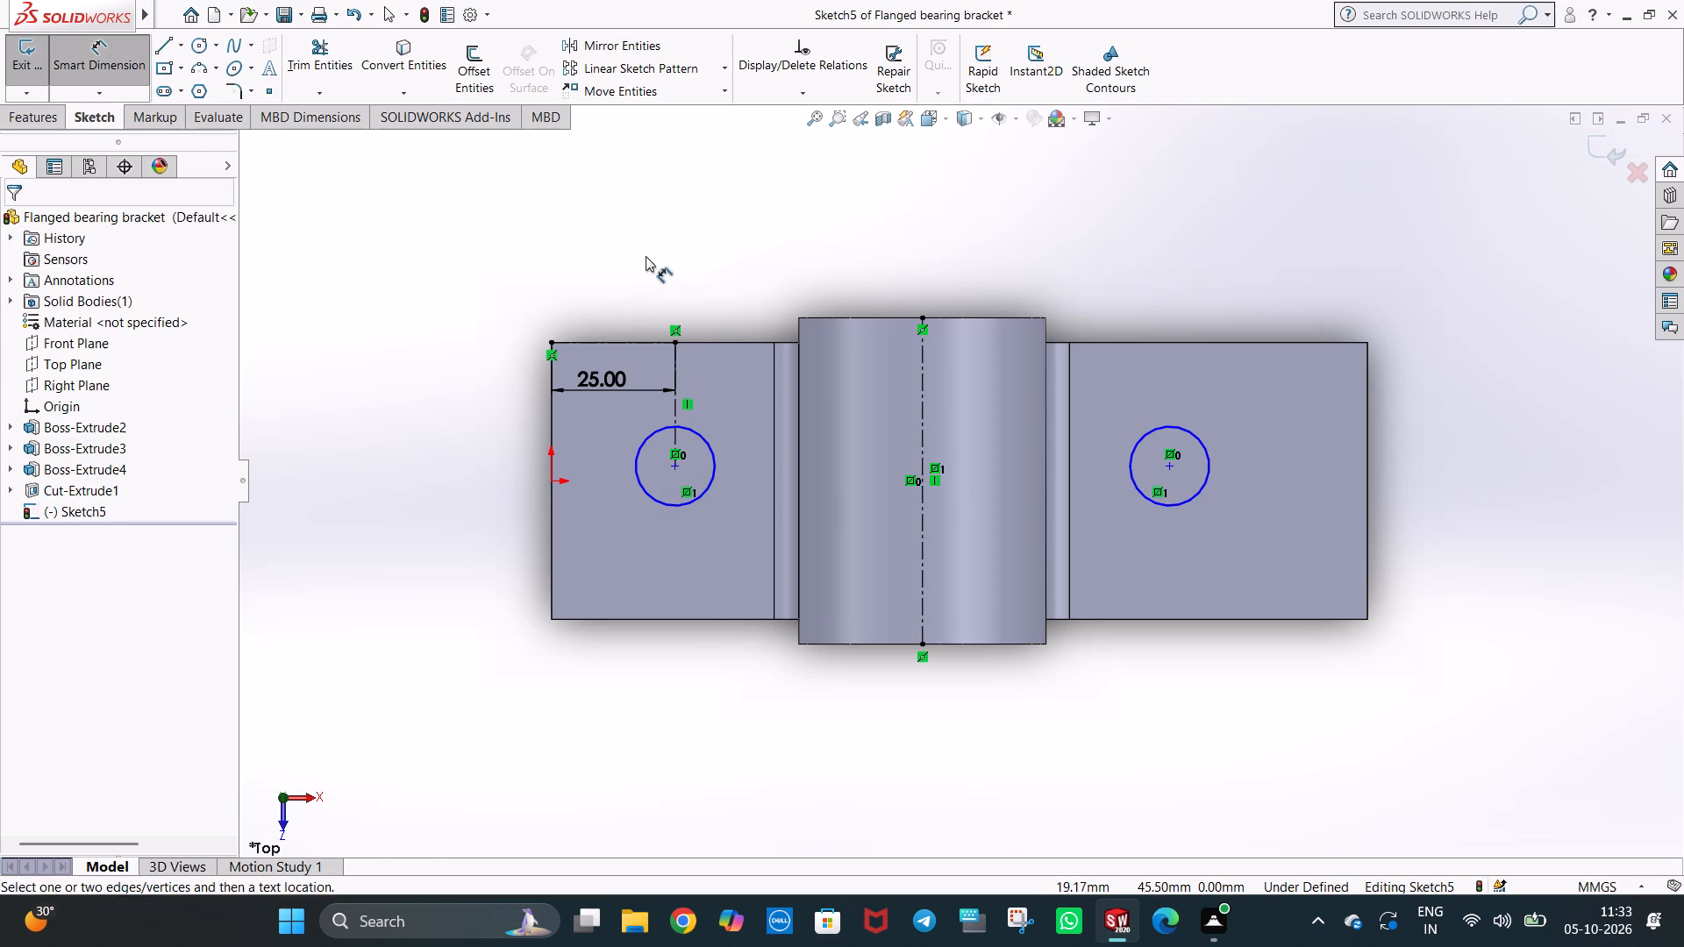
pyautogui.click(673, 359)
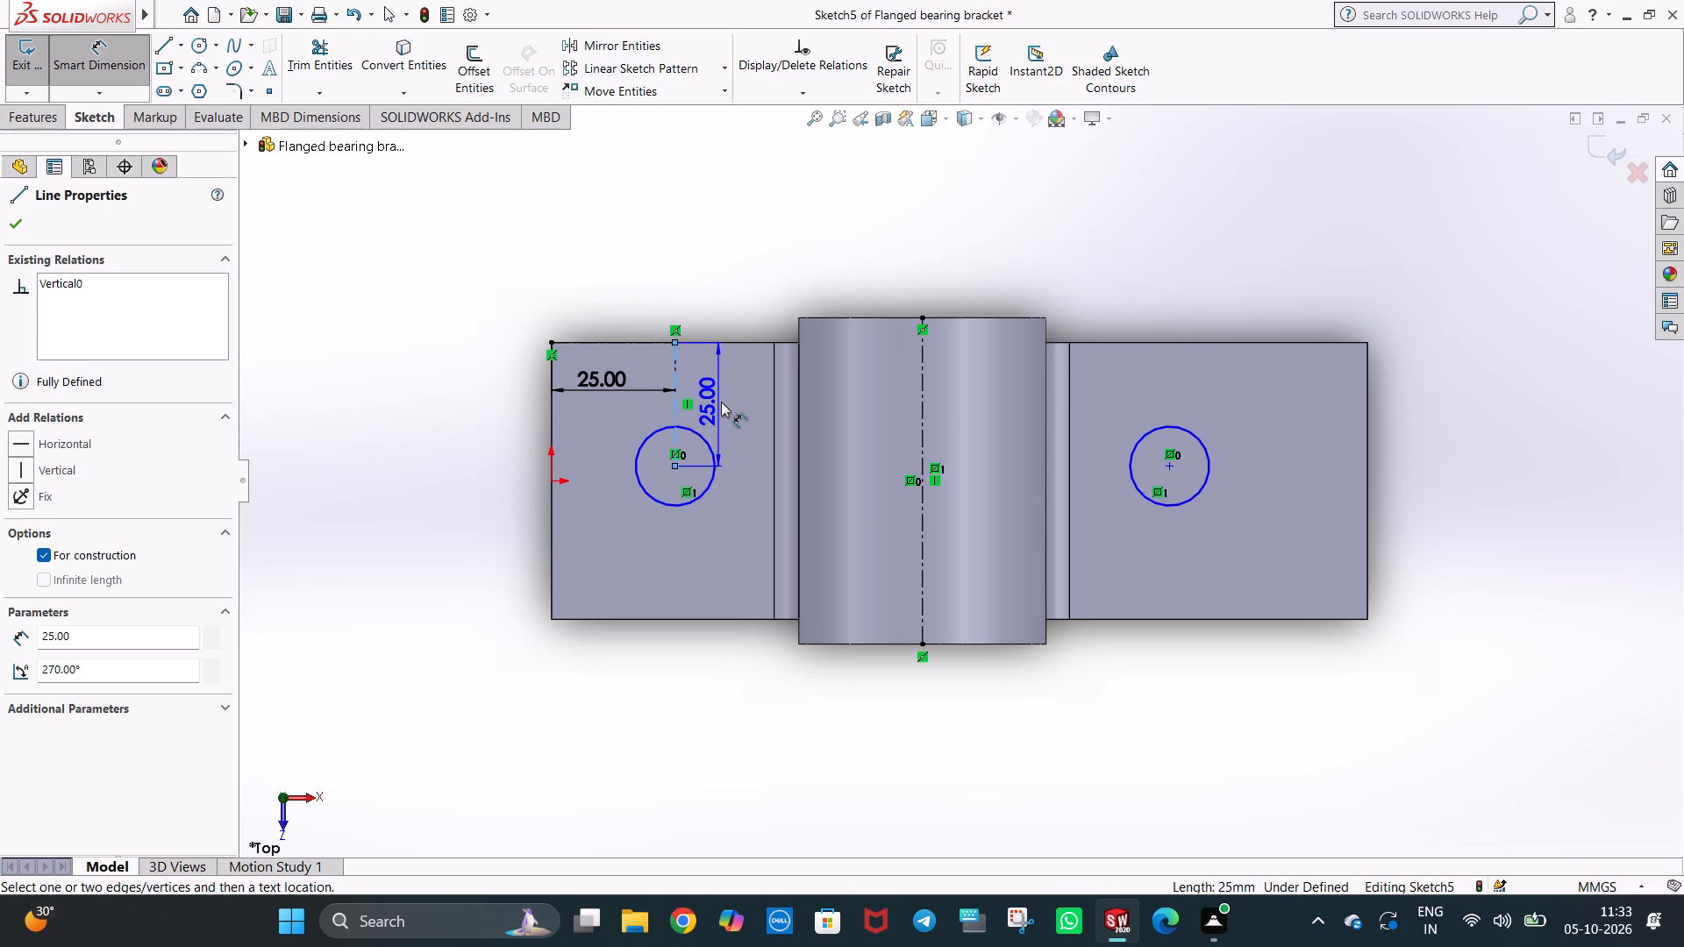
pyautogui.click(727, 397)
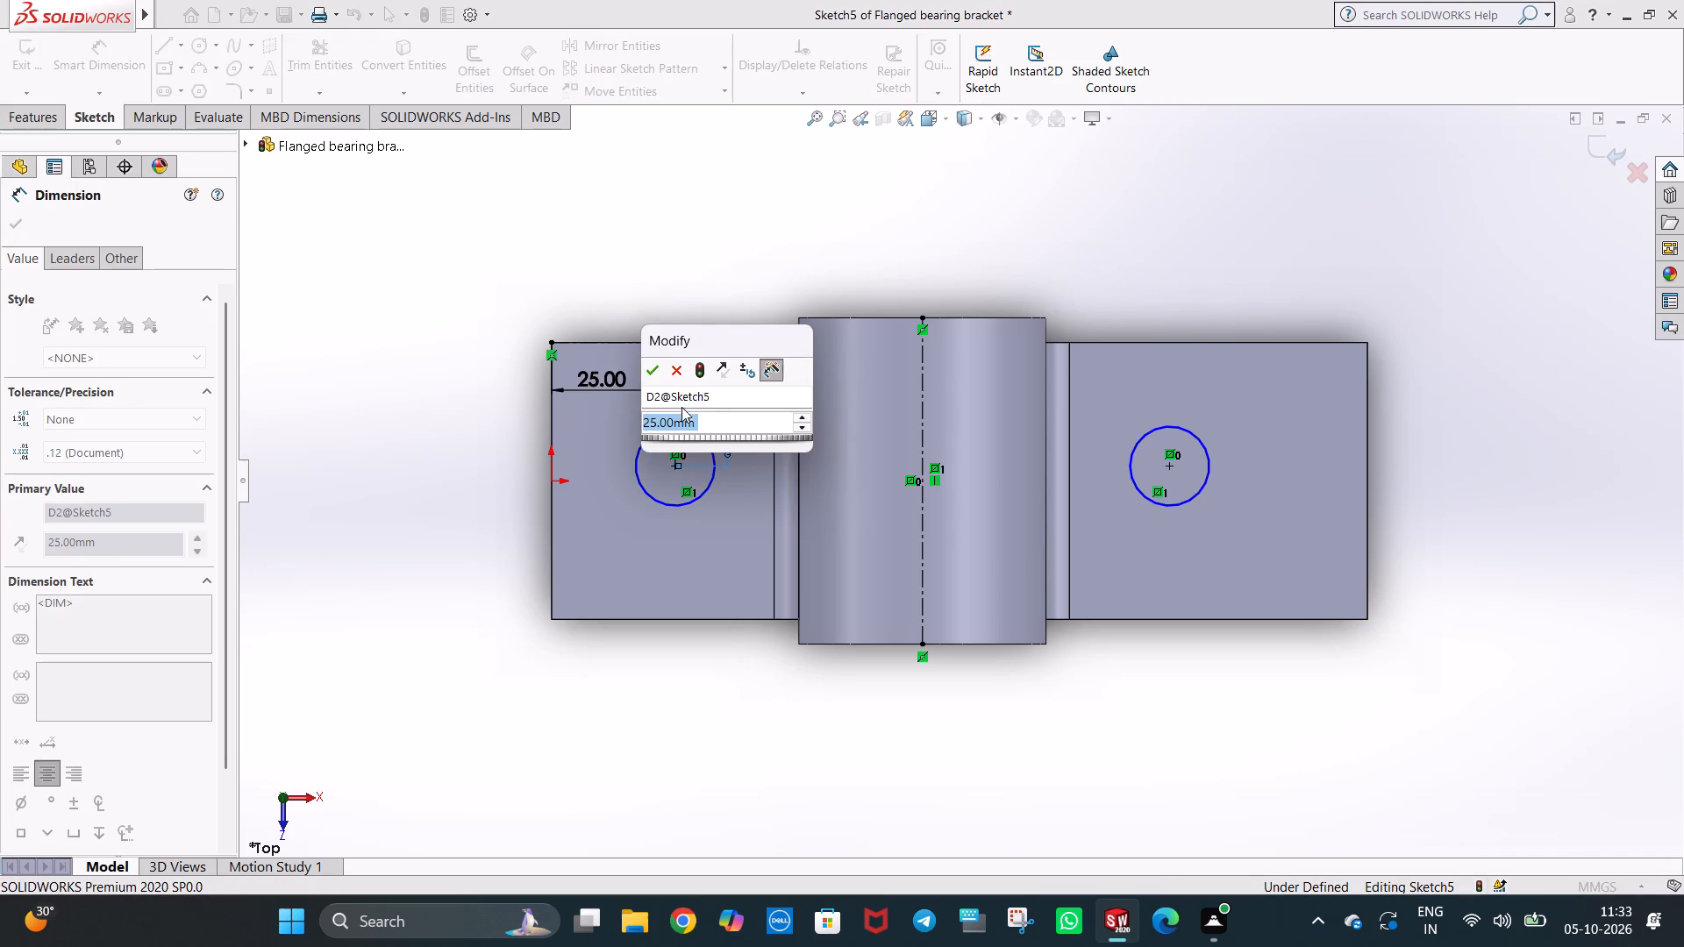
pyautogui.click(651, 369)
pyautogui.click(709, 490)
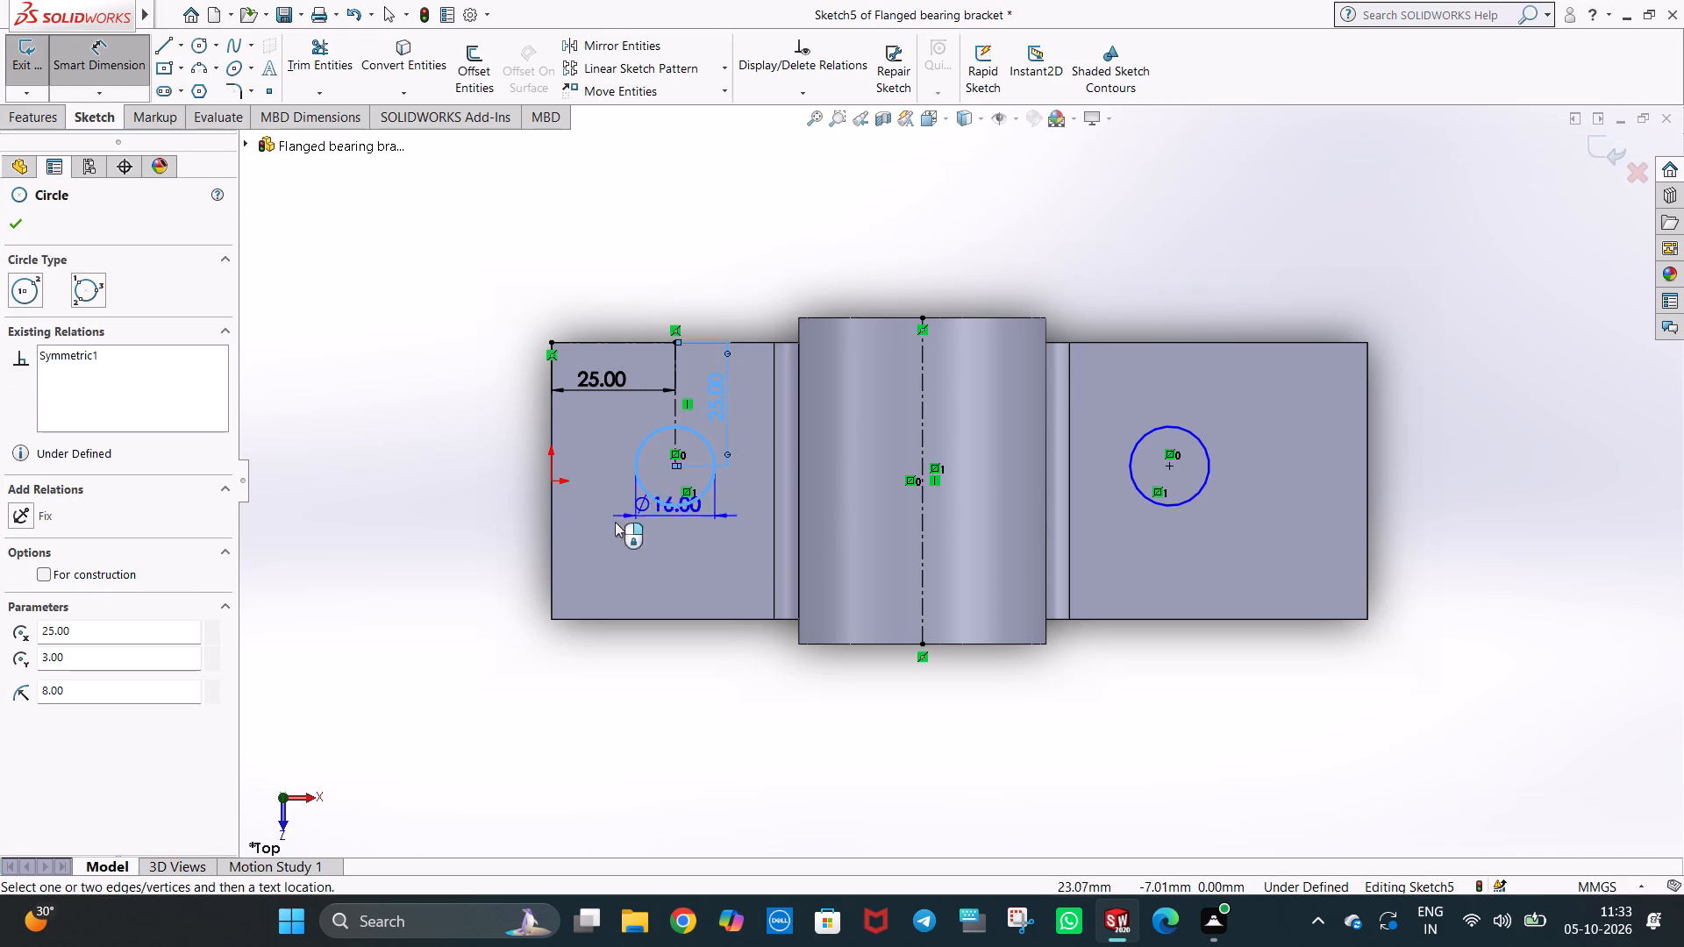
pyautogui.click(597, 509)
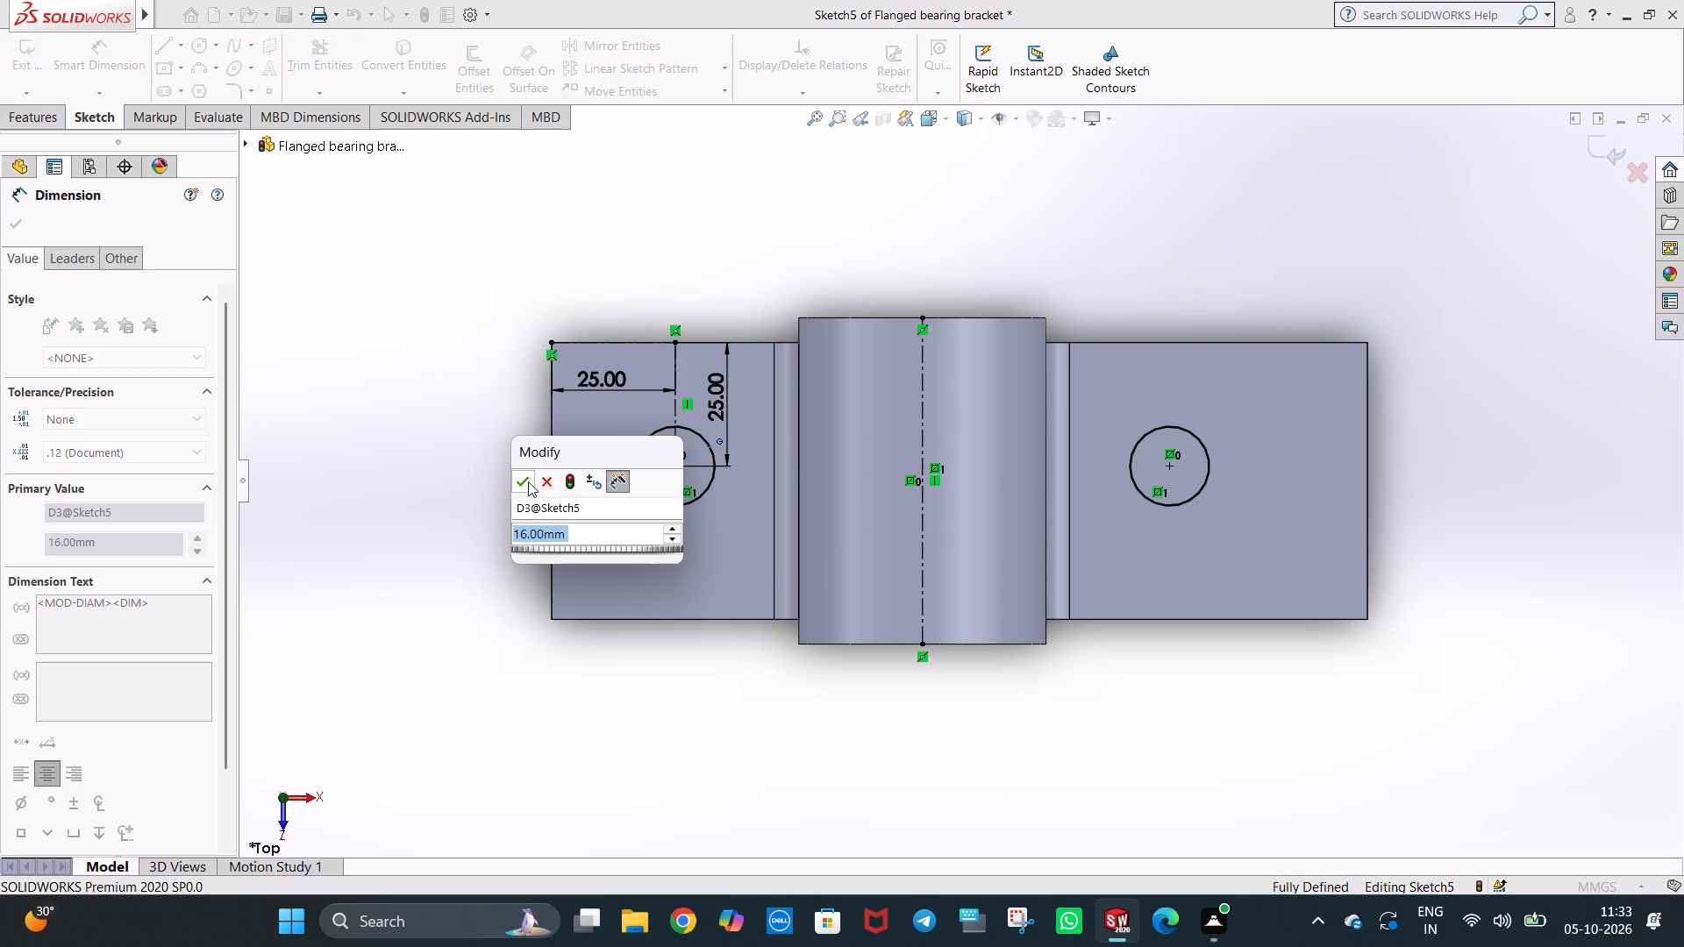
pyautogui.click(528, 481)
pyautogui.click(1198, 722)
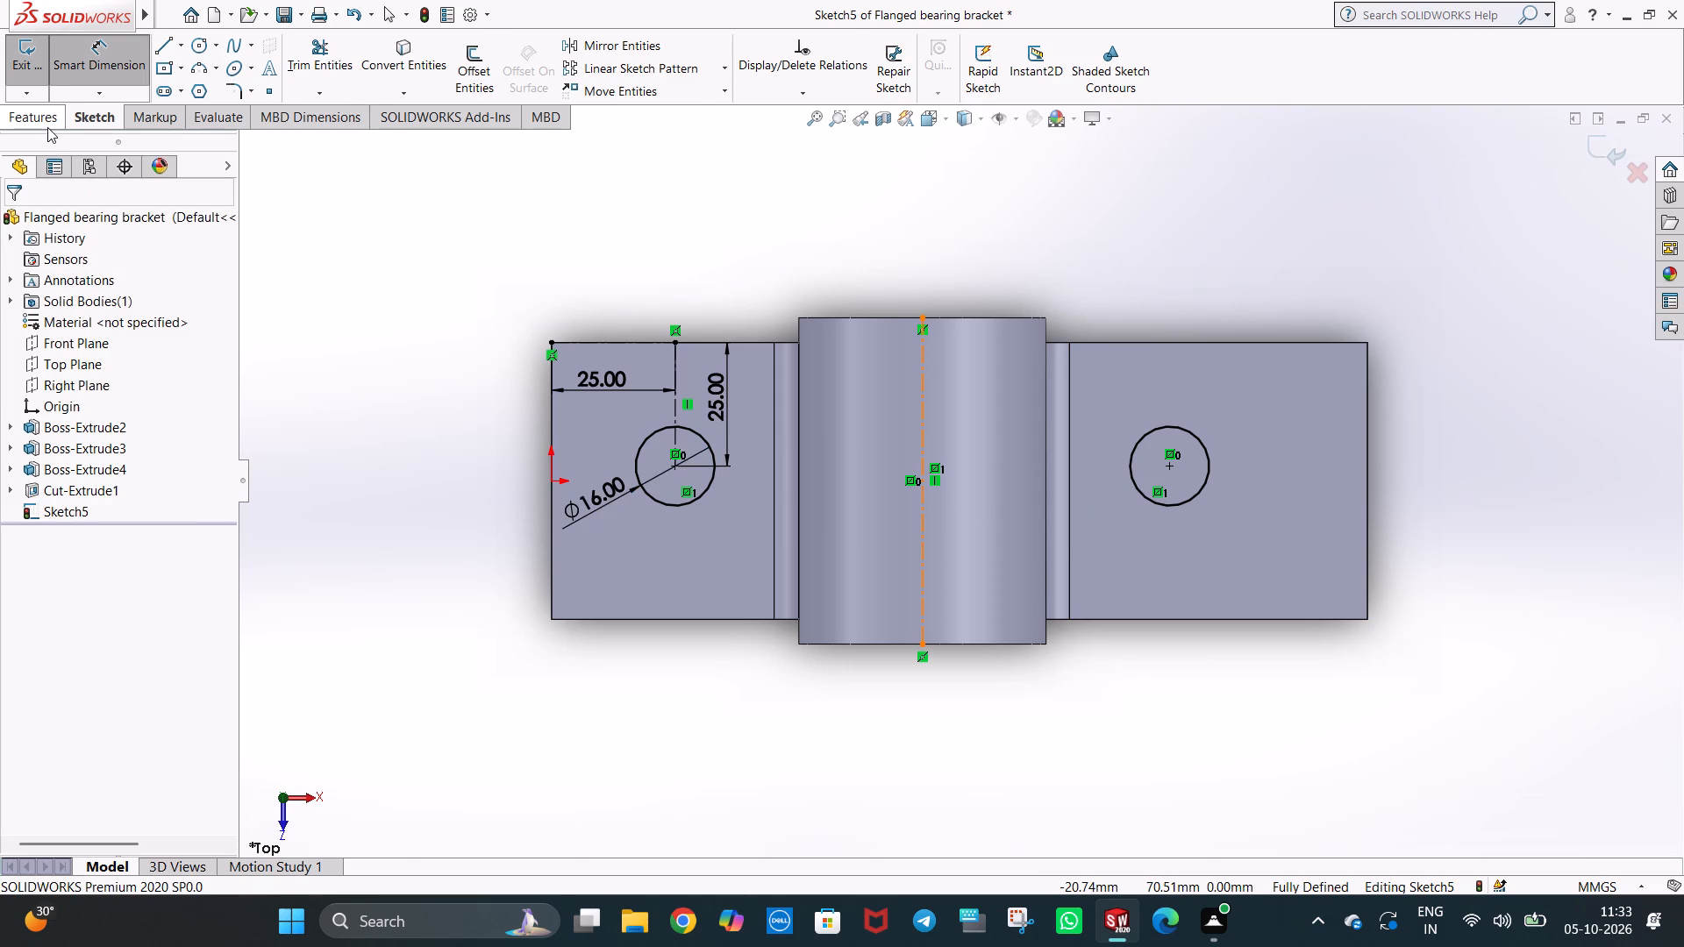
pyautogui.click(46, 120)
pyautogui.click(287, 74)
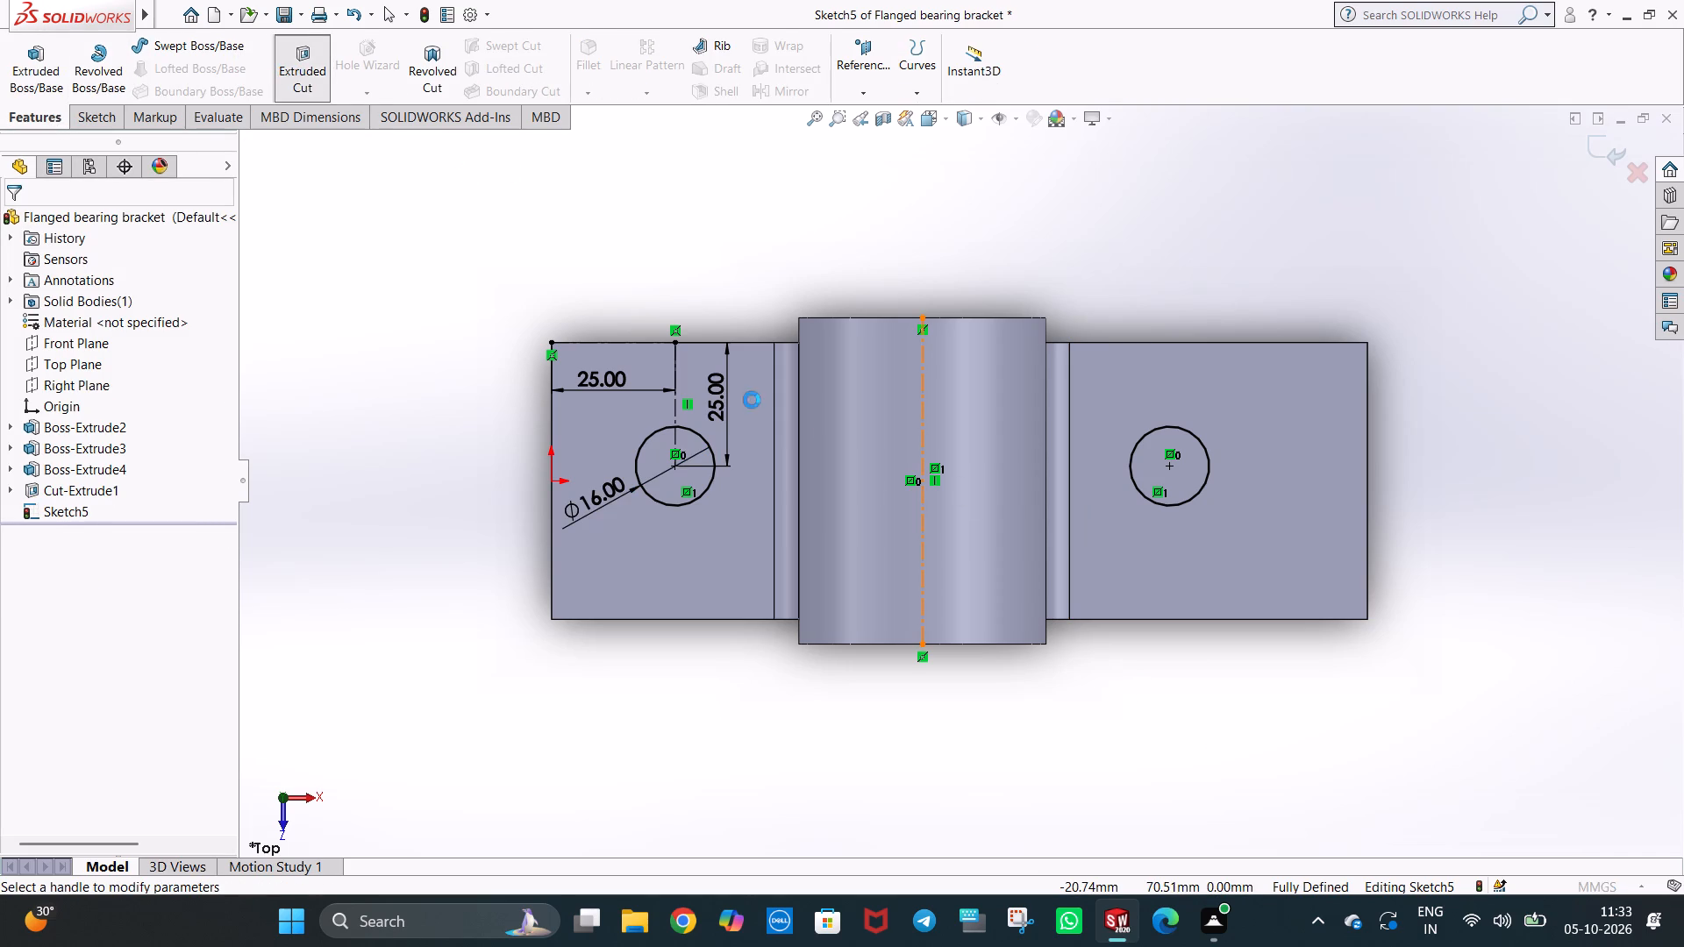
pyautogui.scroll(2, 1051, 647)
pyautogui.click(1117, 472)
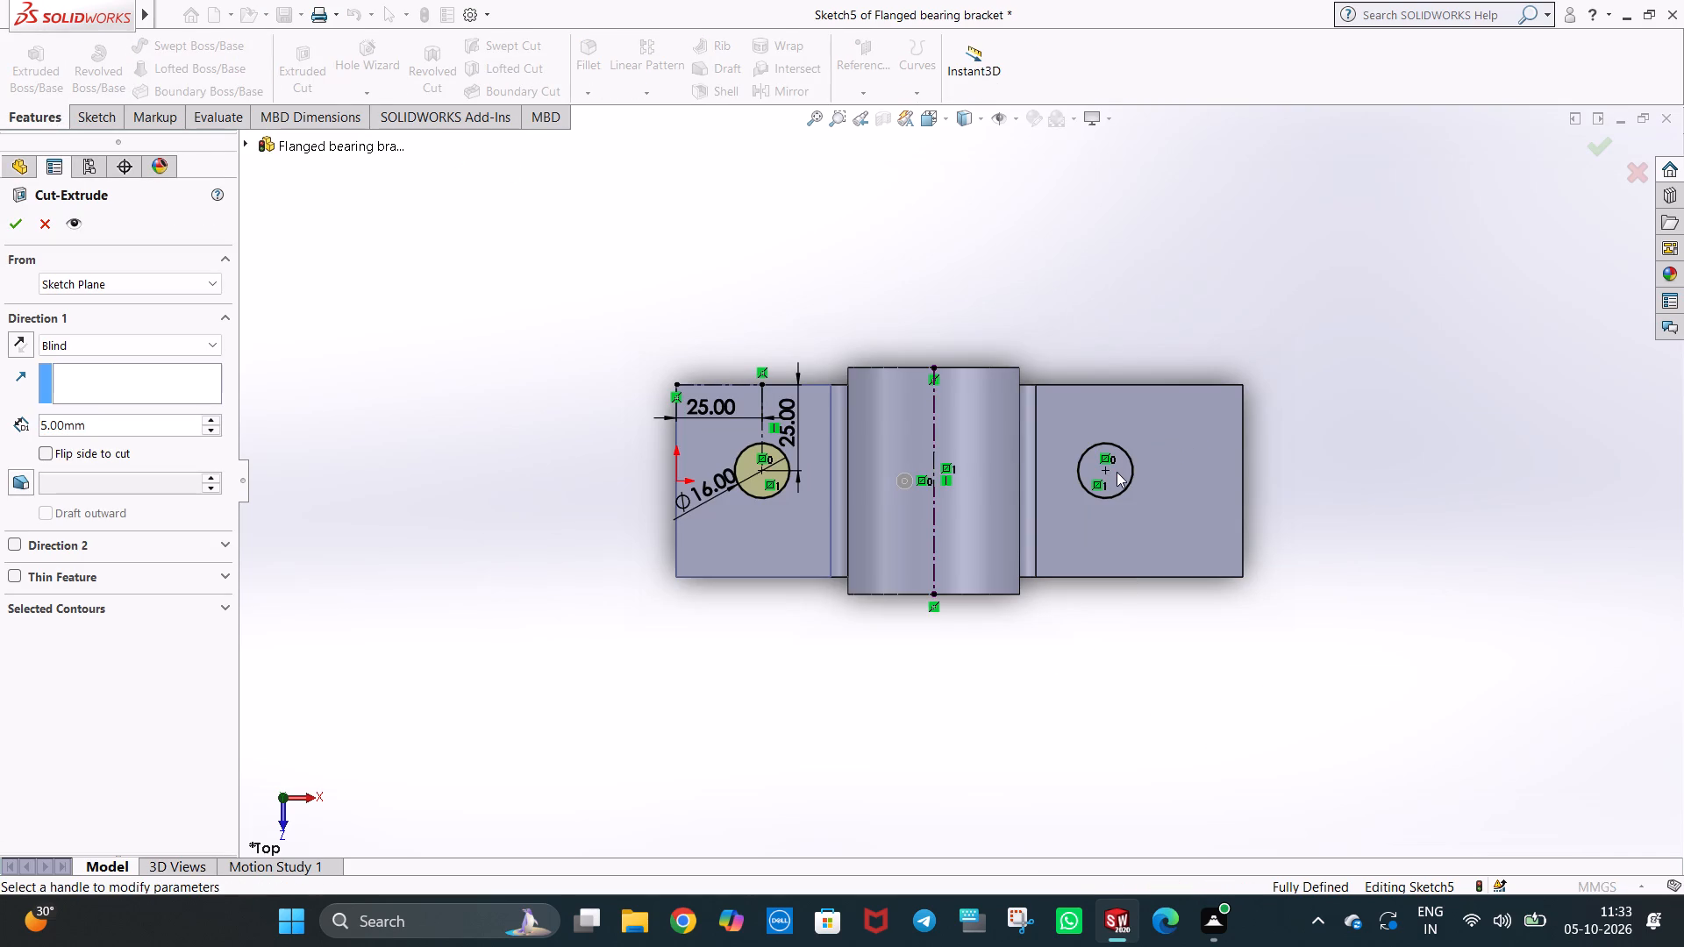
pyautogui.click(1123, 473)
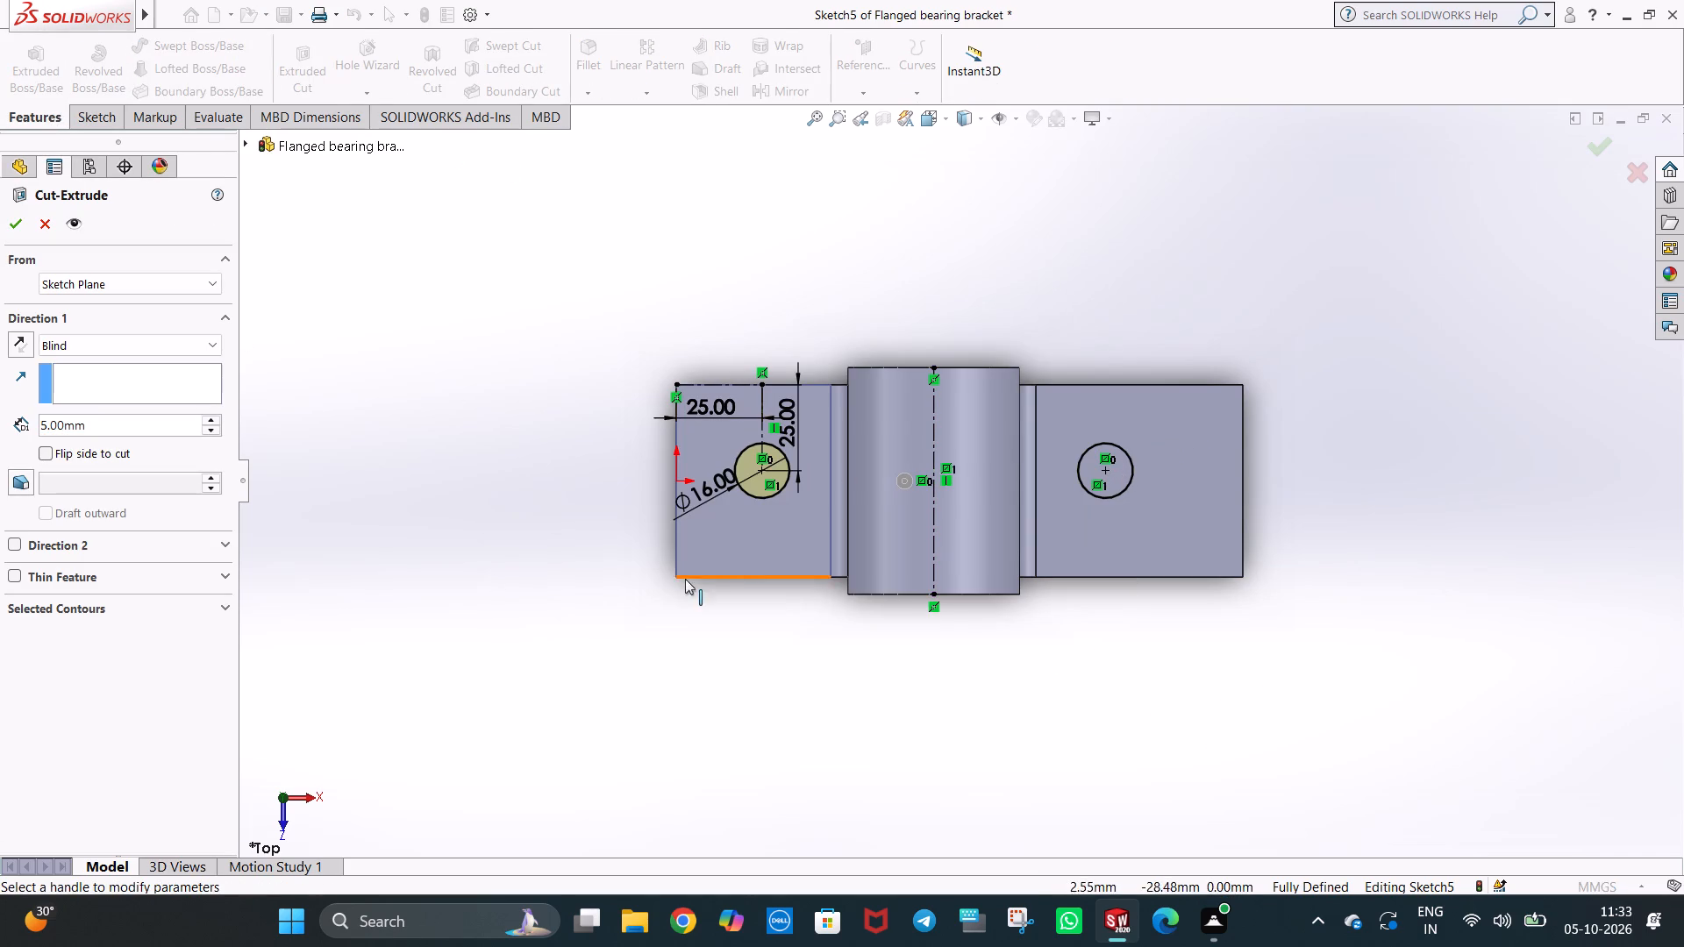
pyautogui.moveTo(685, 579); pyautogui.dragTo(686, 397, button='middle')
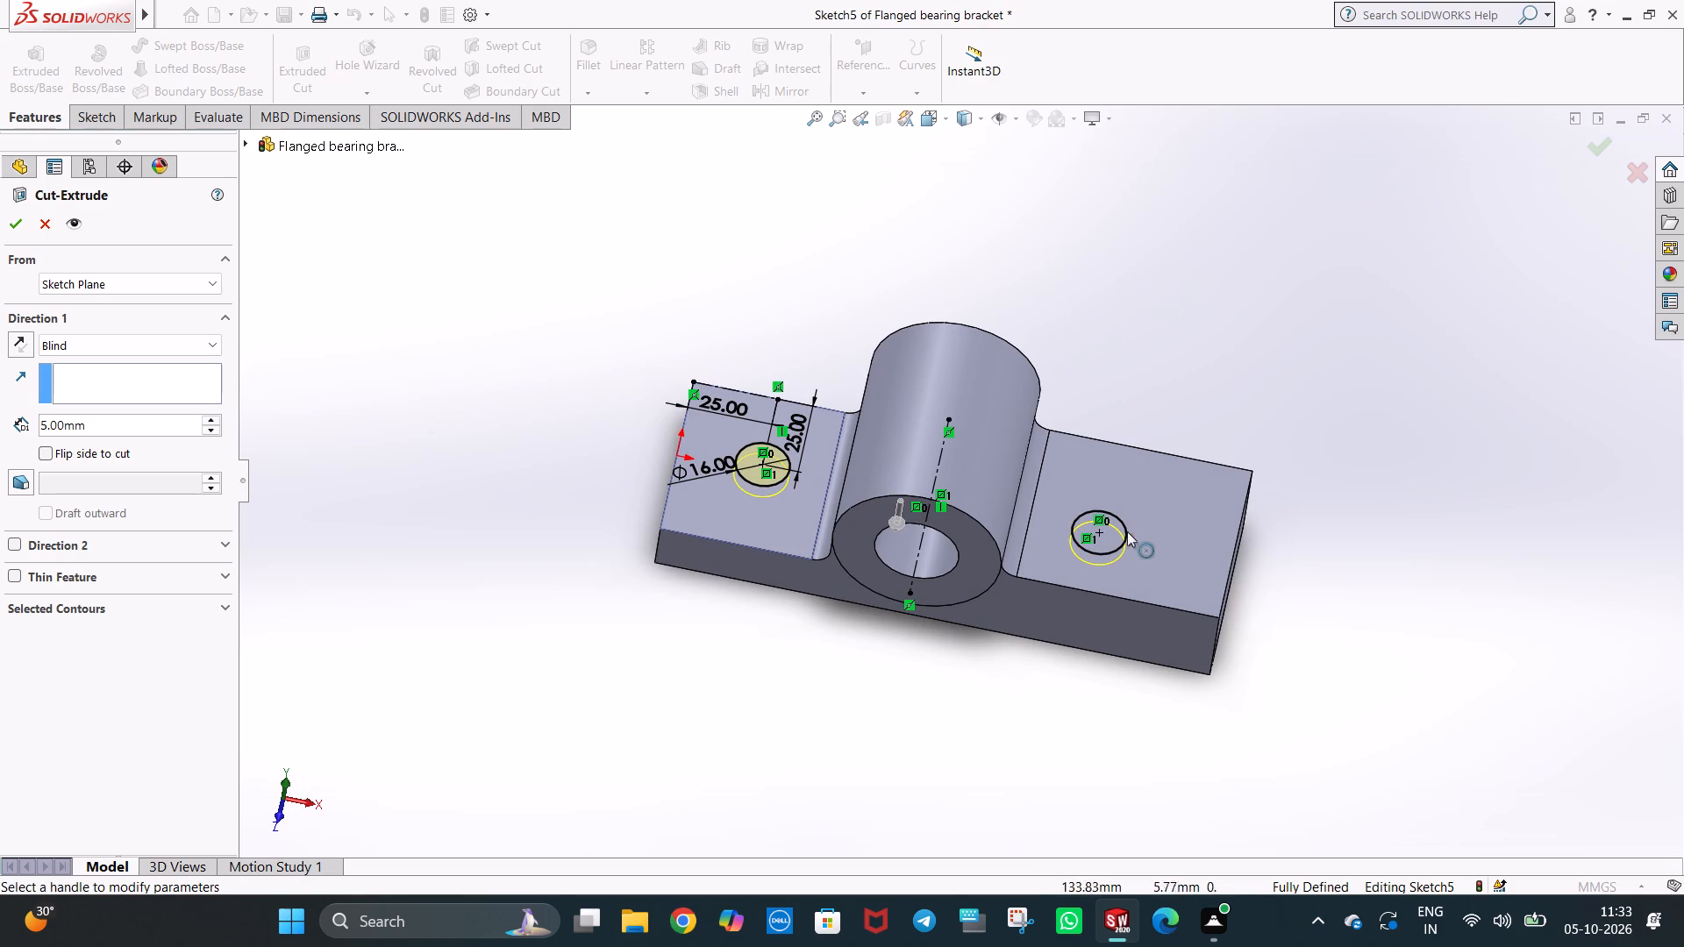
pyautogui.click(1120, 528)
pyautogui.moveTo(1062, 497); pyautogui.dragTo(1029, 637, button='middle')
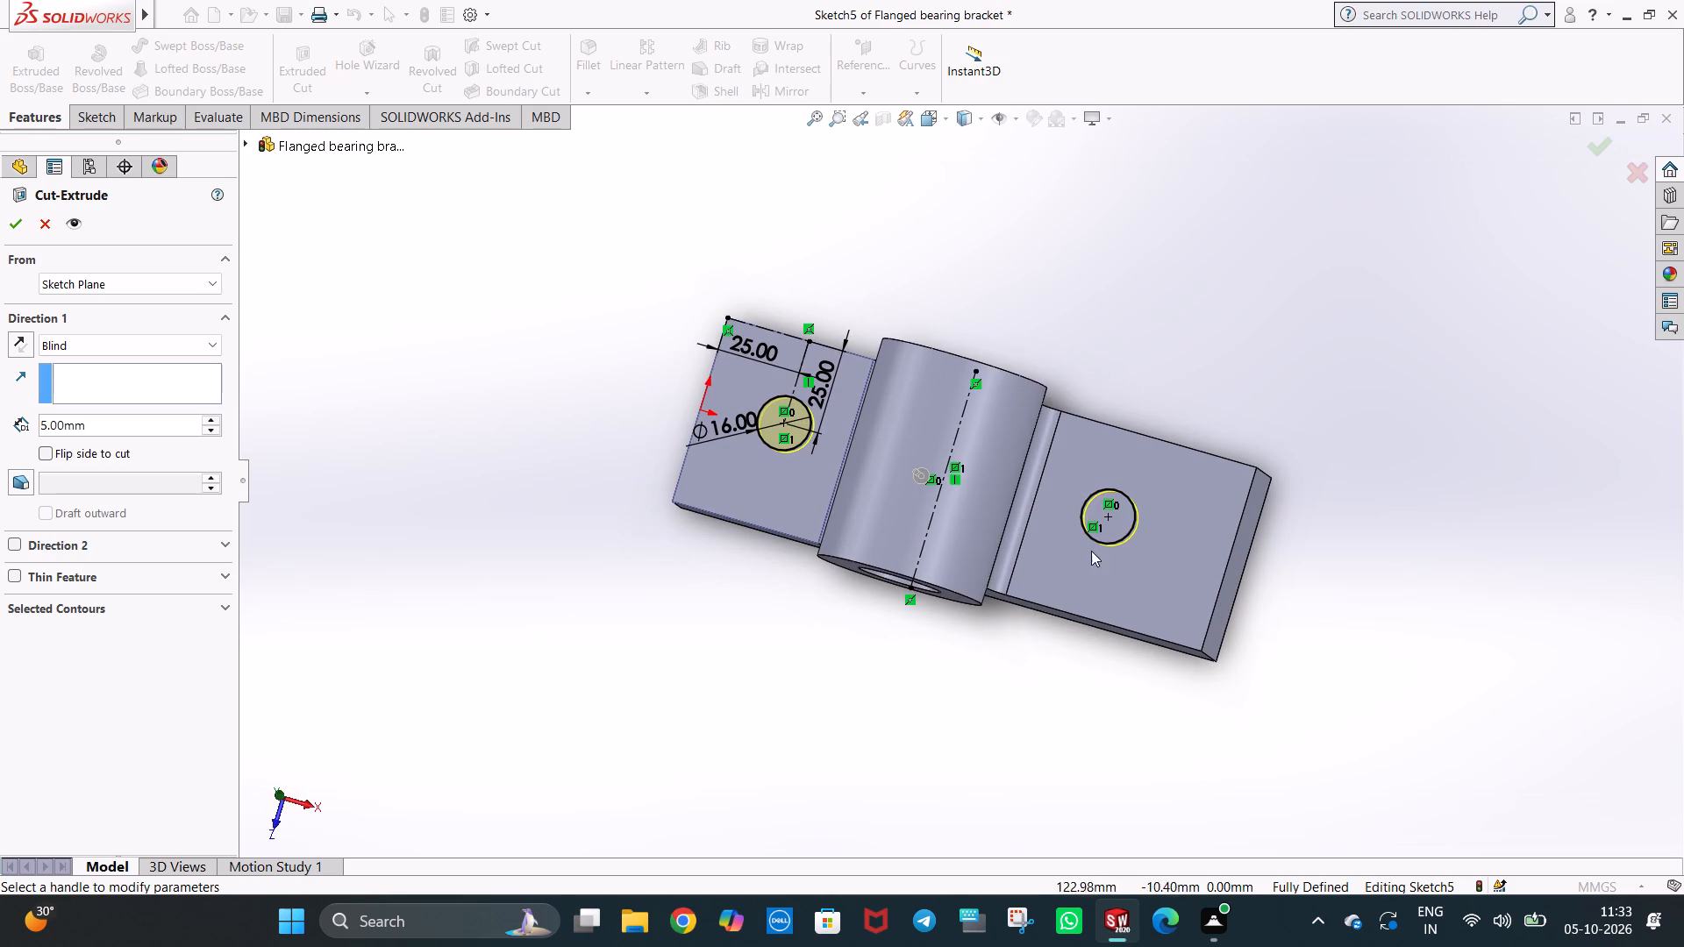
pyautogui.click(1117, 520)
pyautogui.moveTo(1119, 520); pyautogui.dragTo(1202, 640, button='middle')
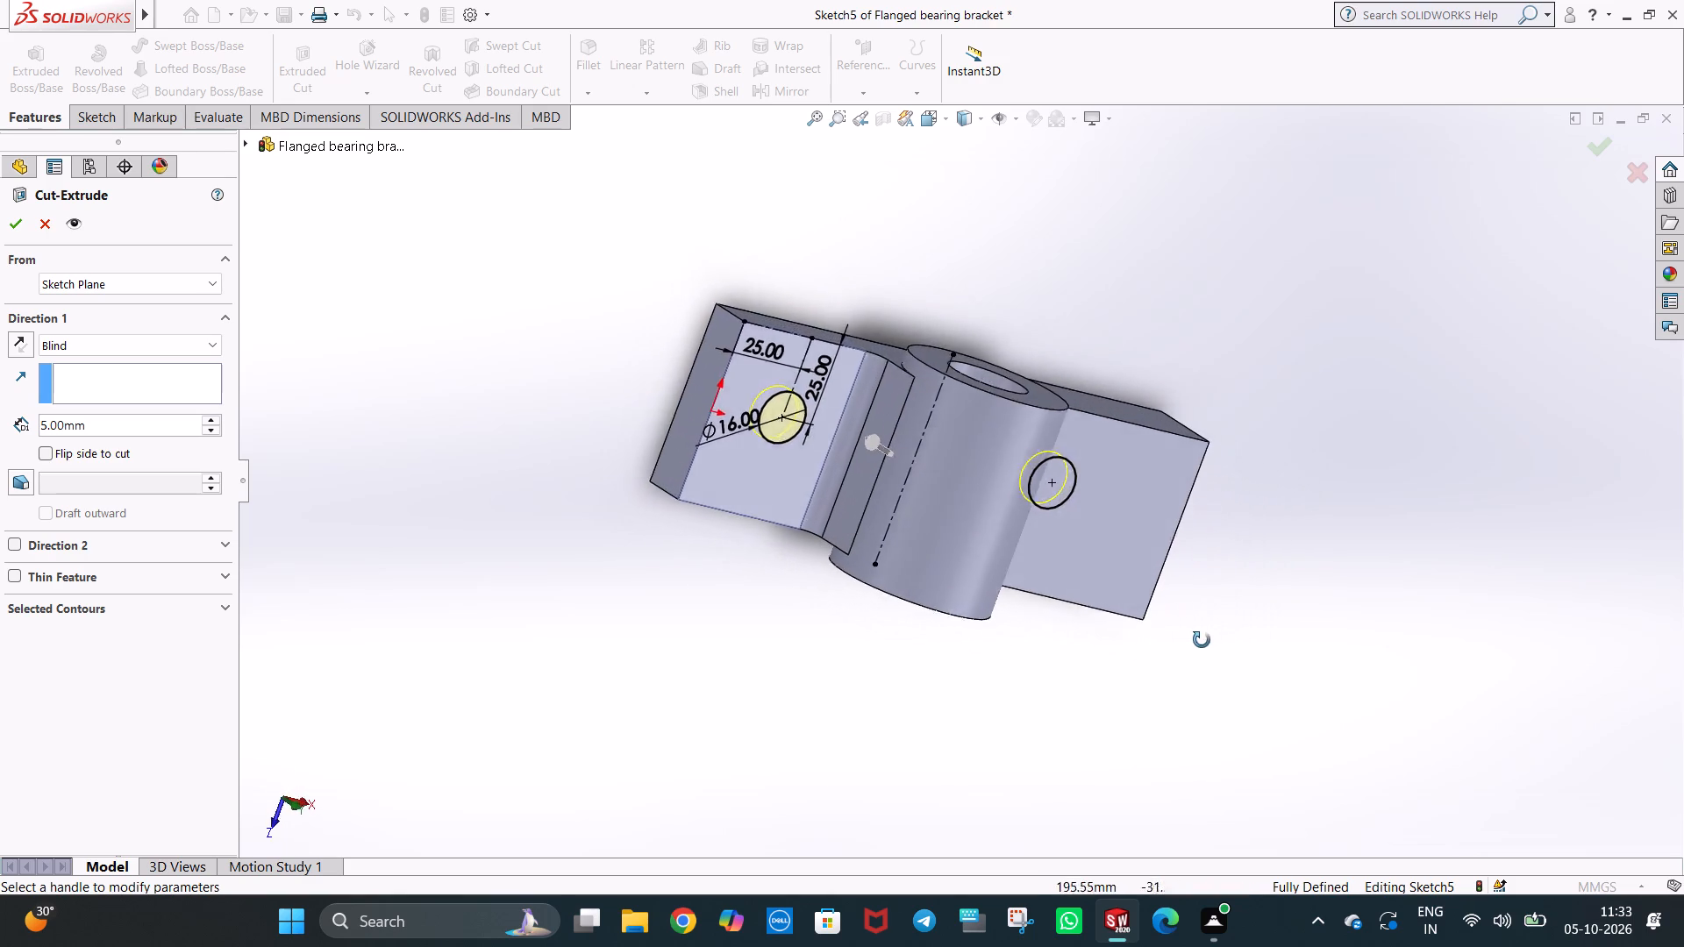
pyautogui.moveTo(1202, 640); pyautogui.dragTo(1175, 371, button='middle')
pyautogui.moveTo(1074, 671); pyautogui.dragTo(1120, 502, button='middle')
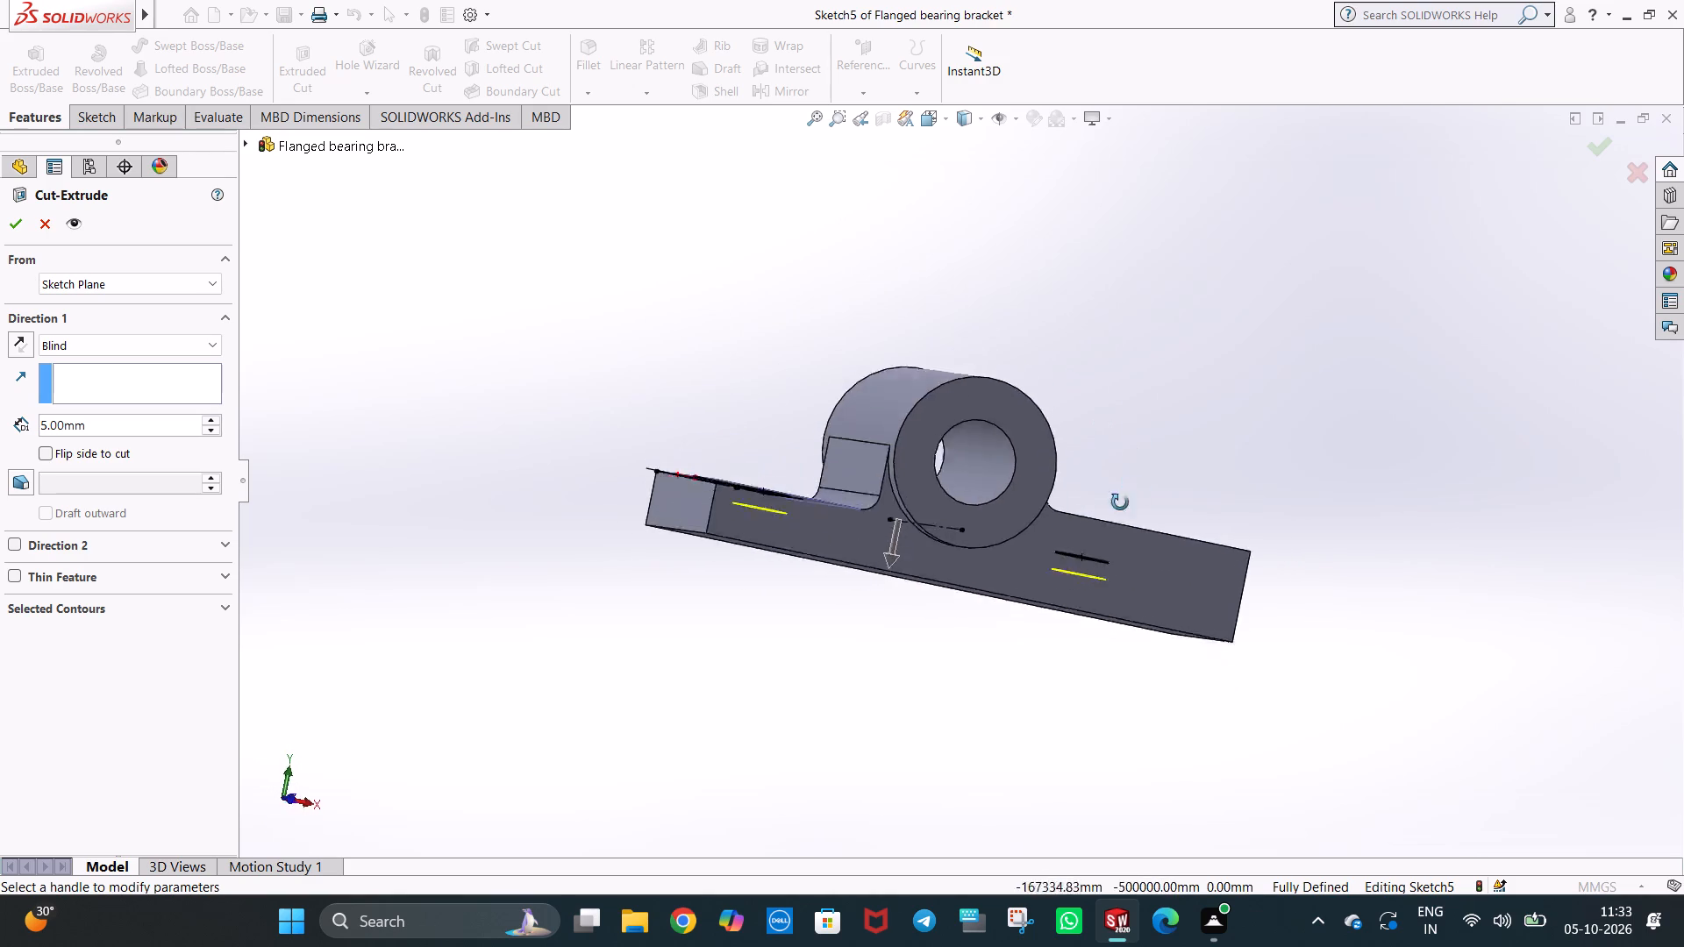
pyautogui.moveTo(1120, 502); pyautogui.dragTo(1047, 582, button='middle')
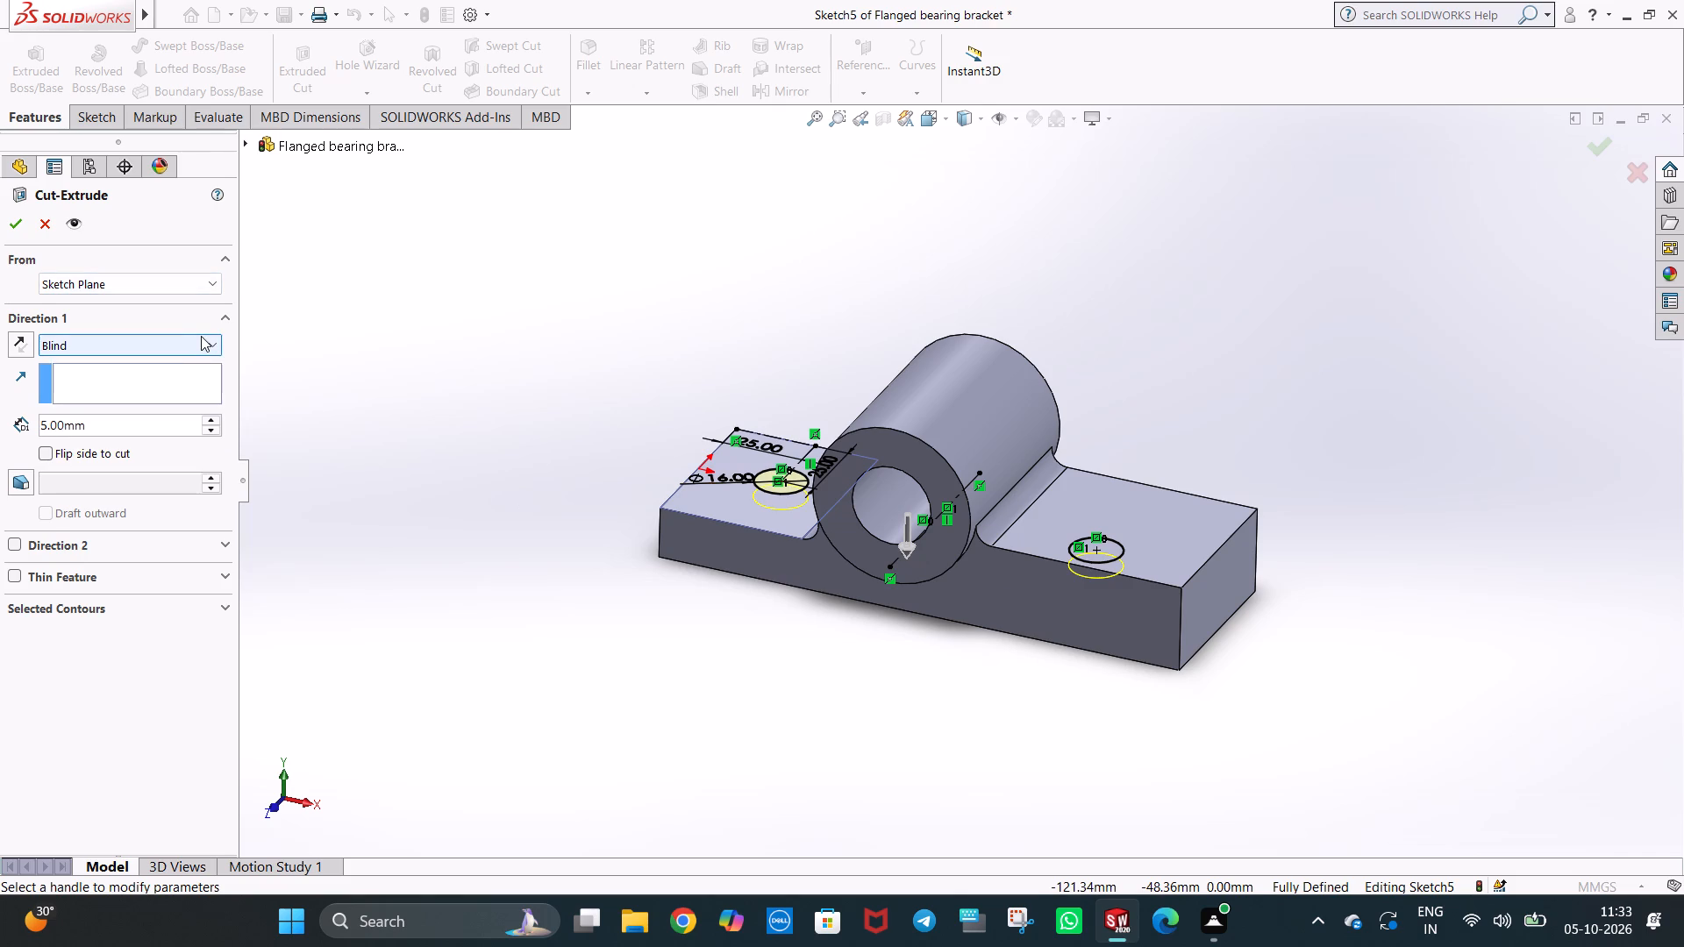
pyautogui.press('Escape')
# Extrude-cut the sketched mounting-hole circles from the sketch plane with the Through All end condition.
pyautogui.moveTo(475, 478); pyautogui.dragTo(504, 651, button='middle')
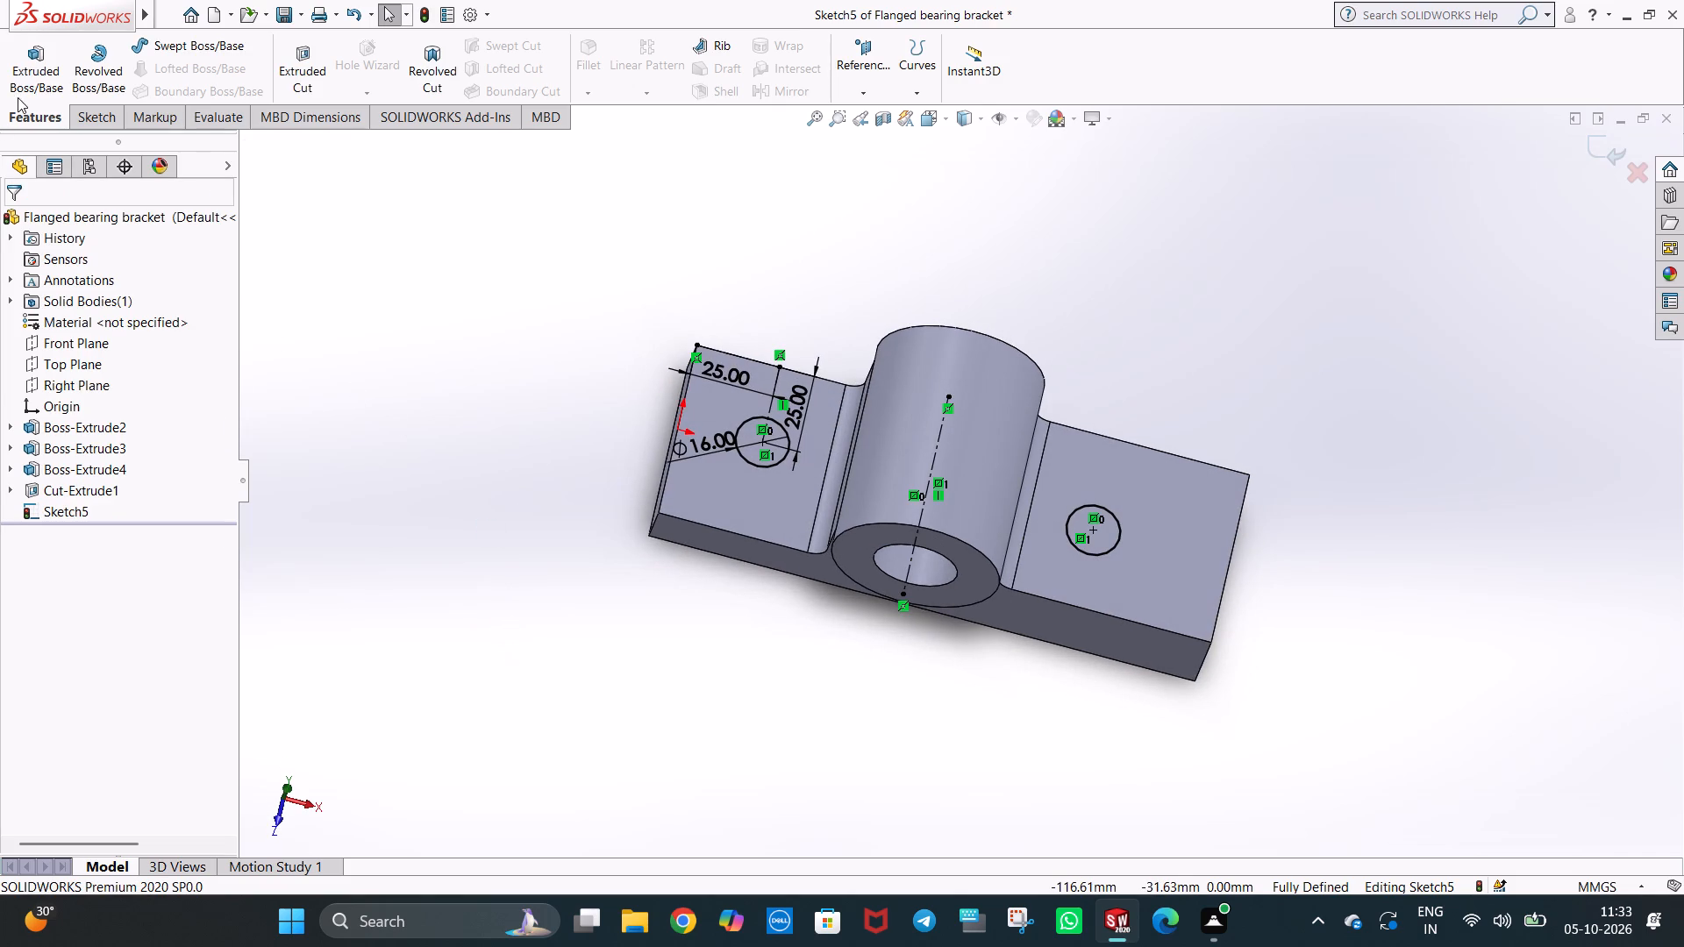
pyautogui.click(288, 63)
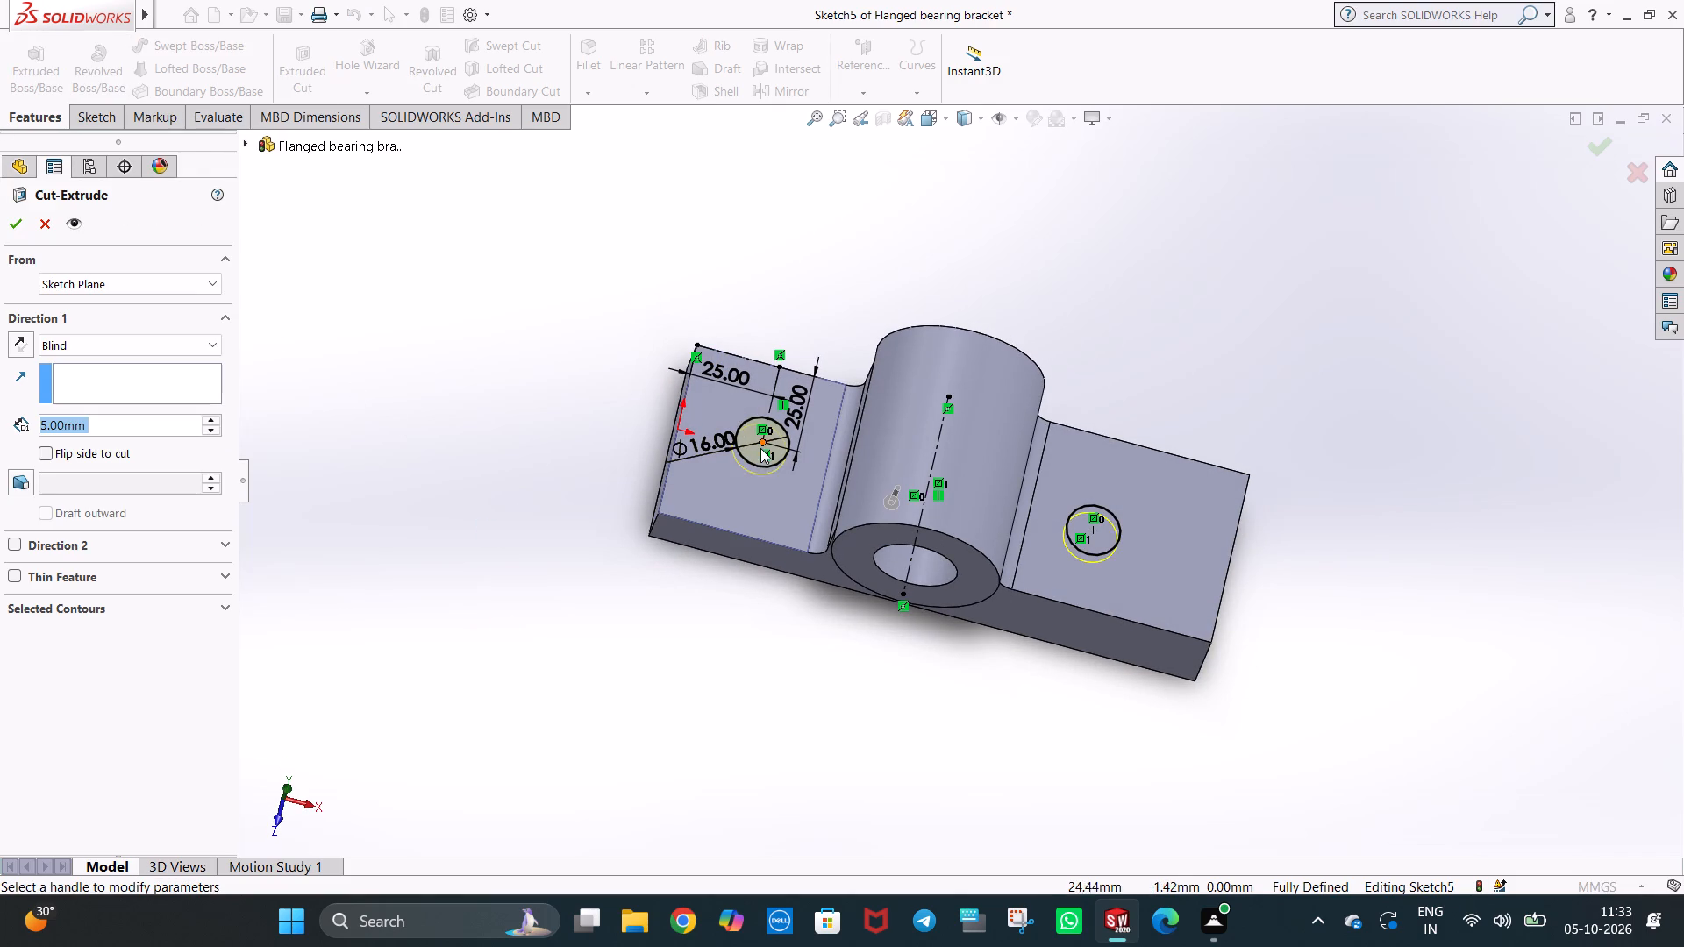
pyautogui.click(757, 456)
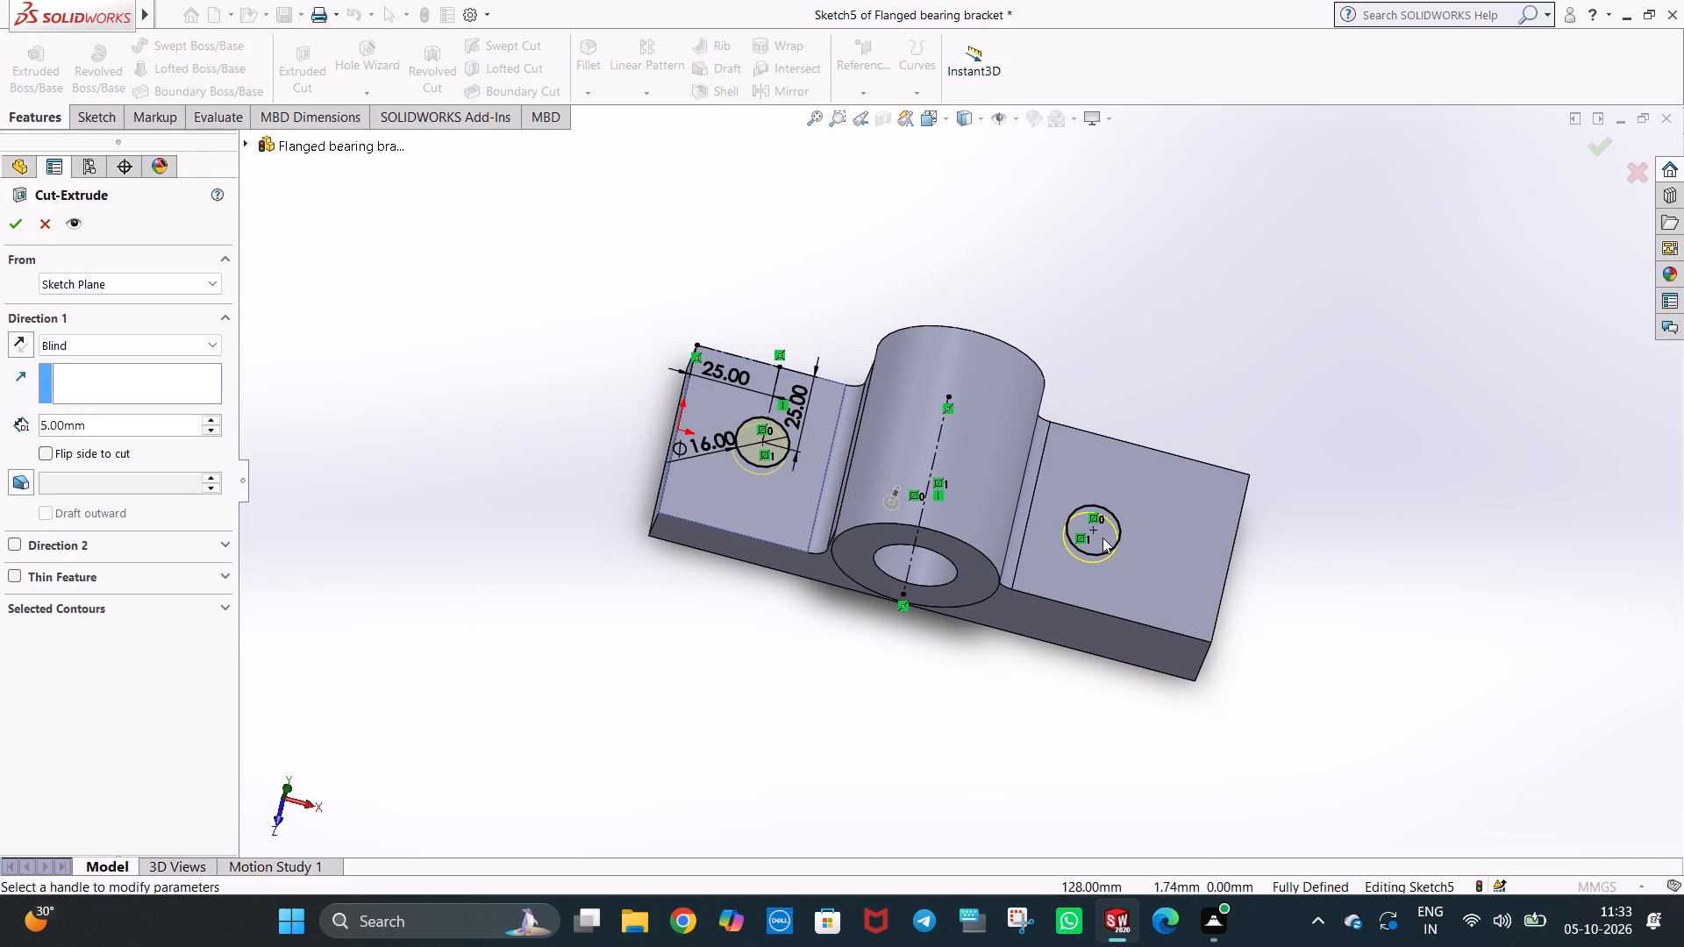
pyautogui.click(1106, 537)
pyautogui.moveTo(1157, 502); pyautogui.dragTo(1121, 335, button='middle')
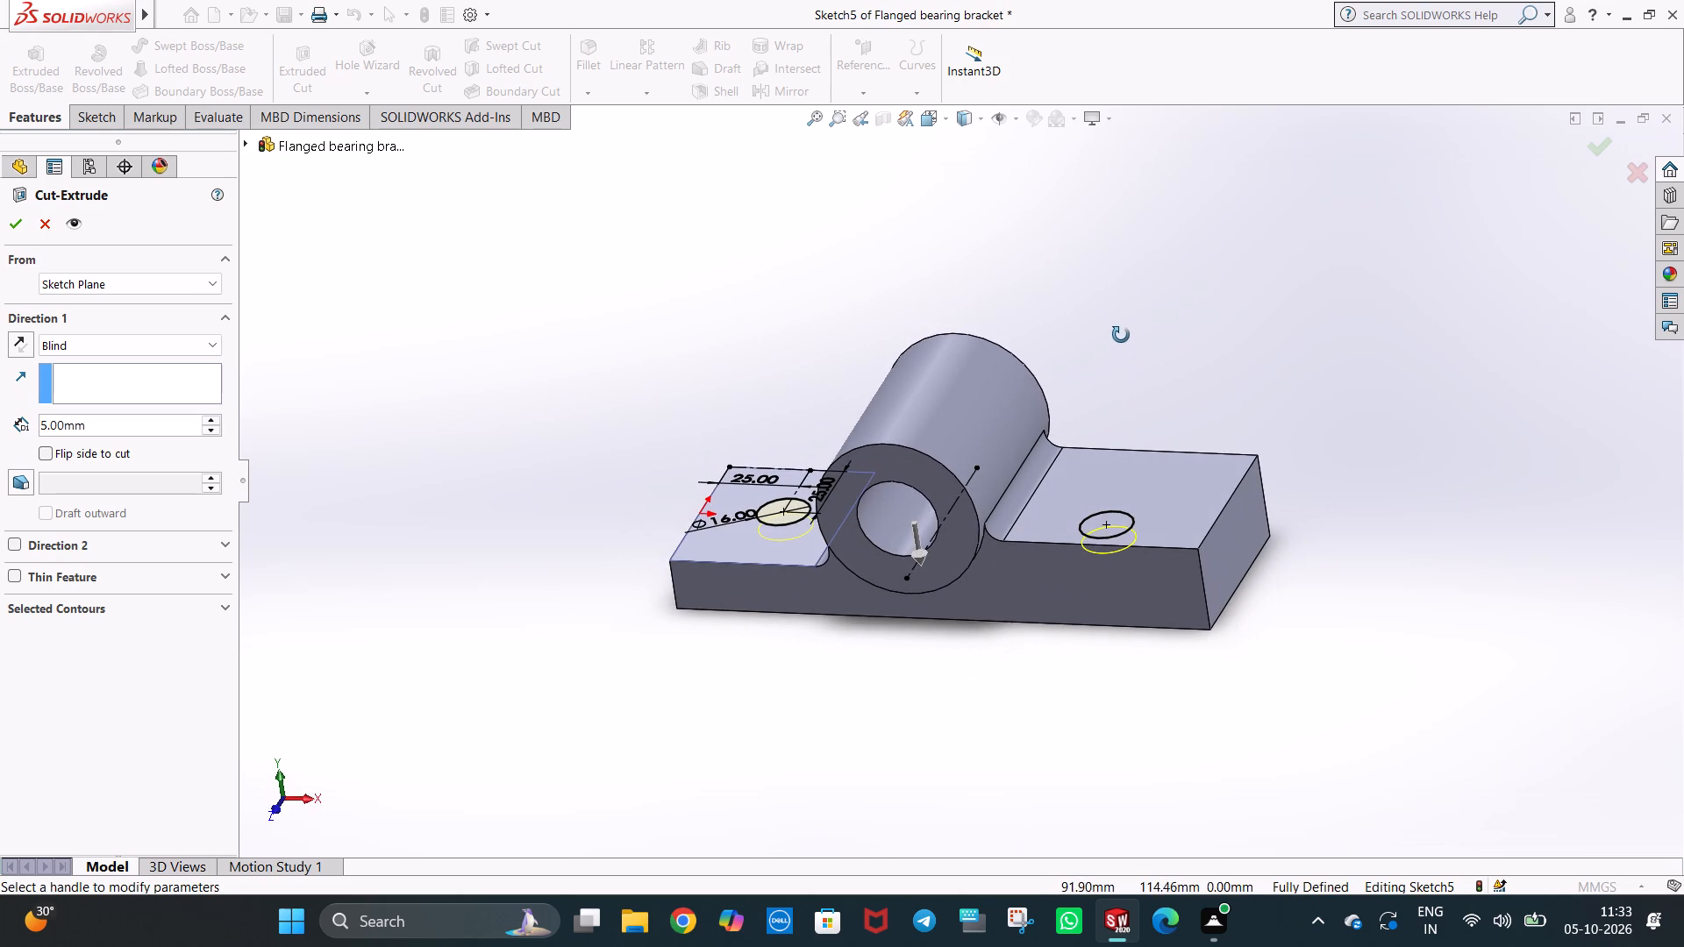
pyautogui.moveTo(1121, 335); pyautogui.dragTo(1121, 336, button='middle')
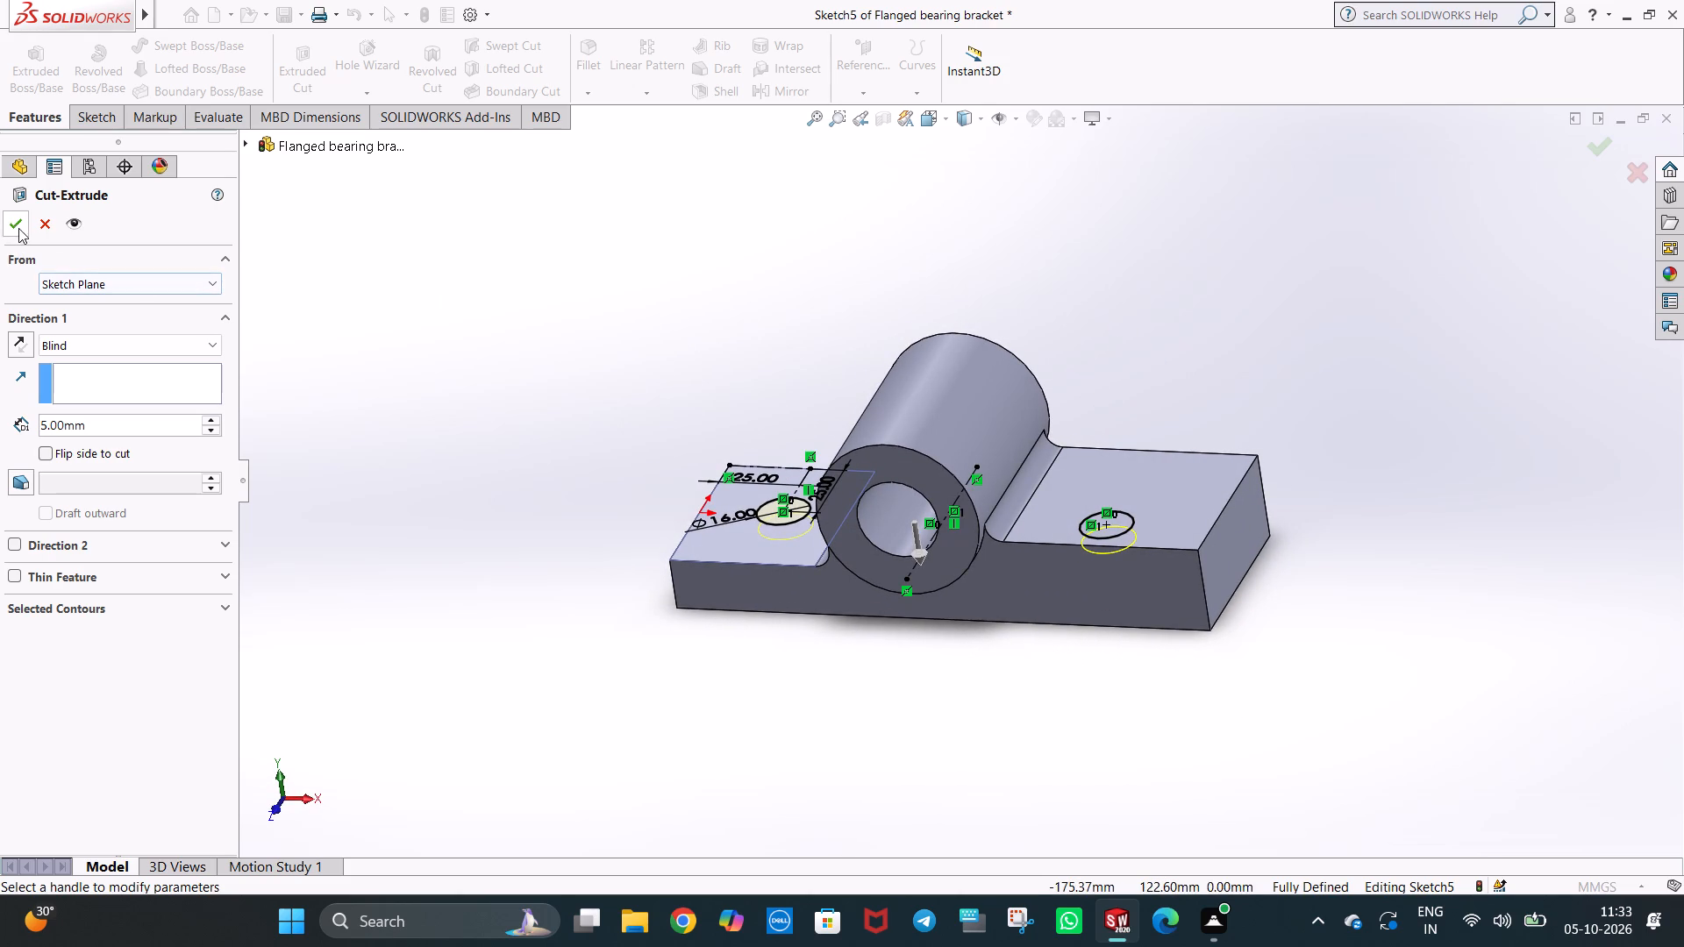
pyautogui.click(86, 346)
pyautogui.click(90, 375)
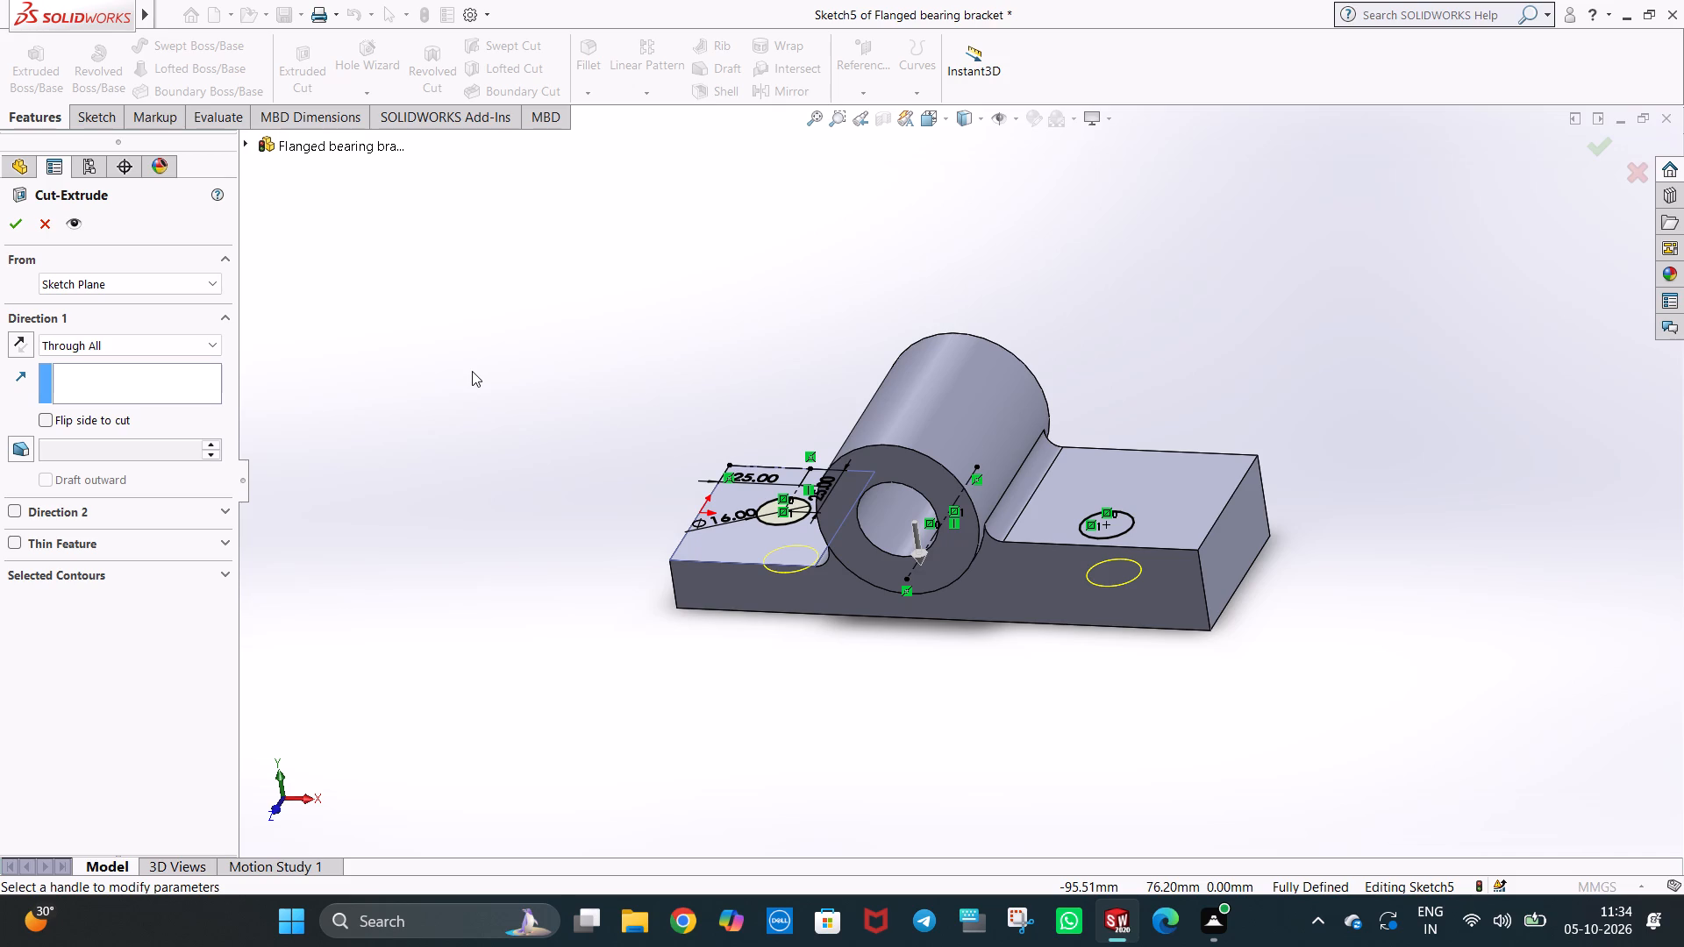
pyautogui.click(20, 228)
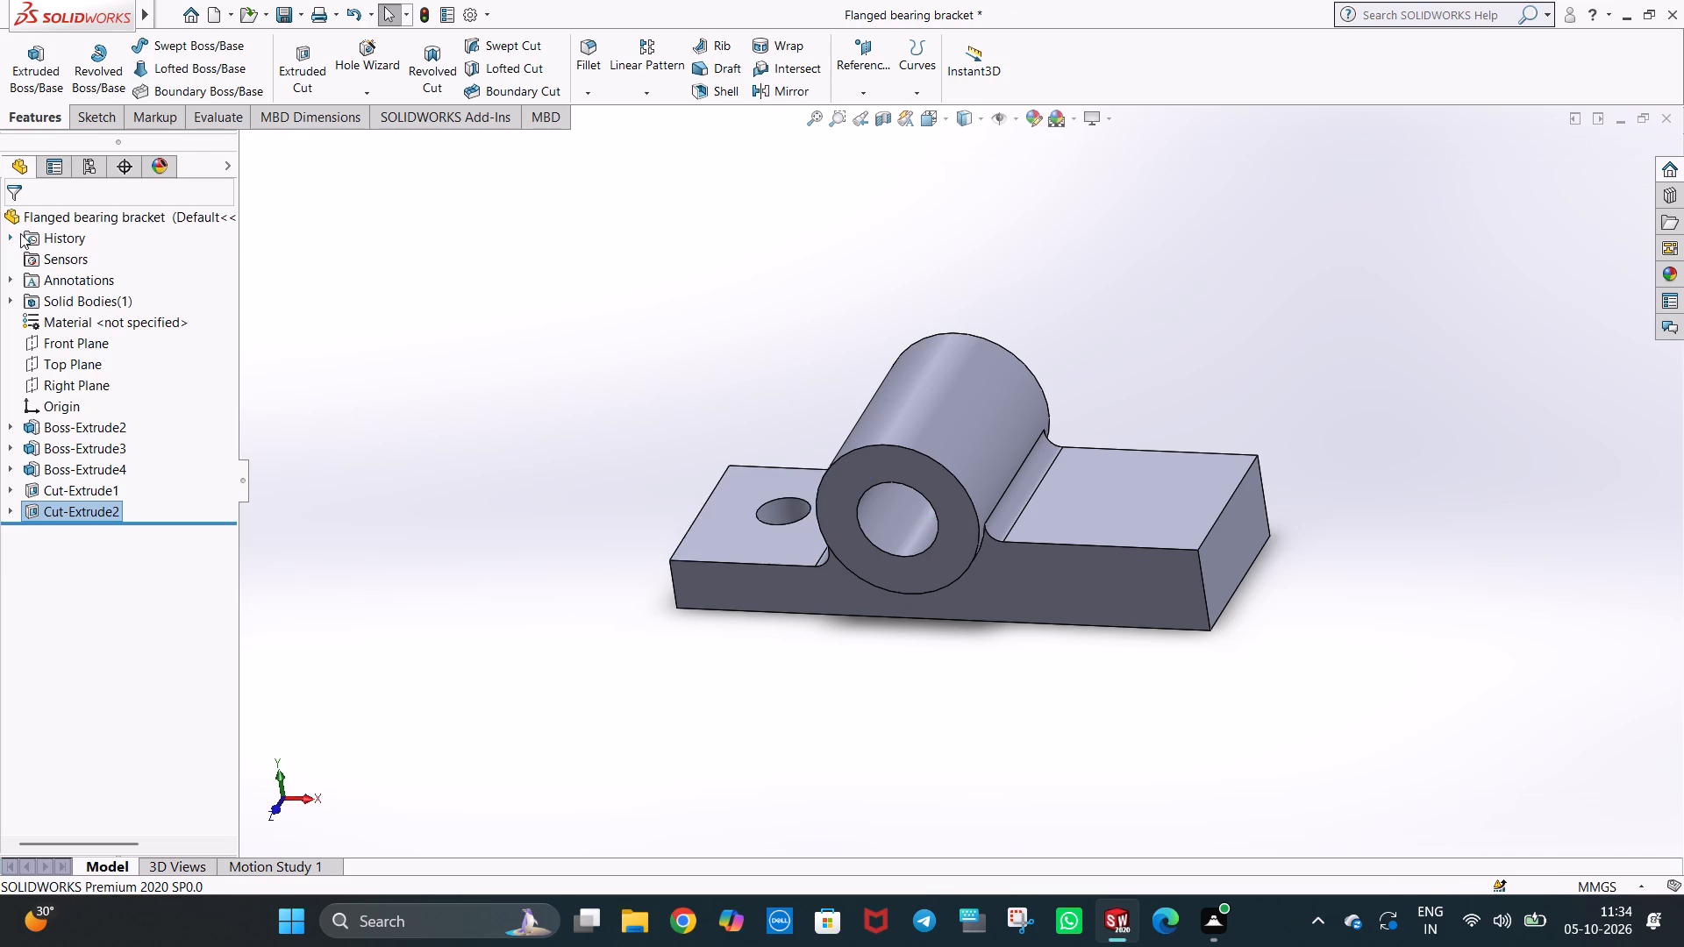
# On the right flange's top face, sketch a 25 mm centerline along the back edge from the outer corner and a 25 mm perpendicular centerline inward.
pyautogui.moveTo(879, 552); pyautogui.dragTo(941, 754, button='middle')
pyautogui.rightClick(1136, 534)
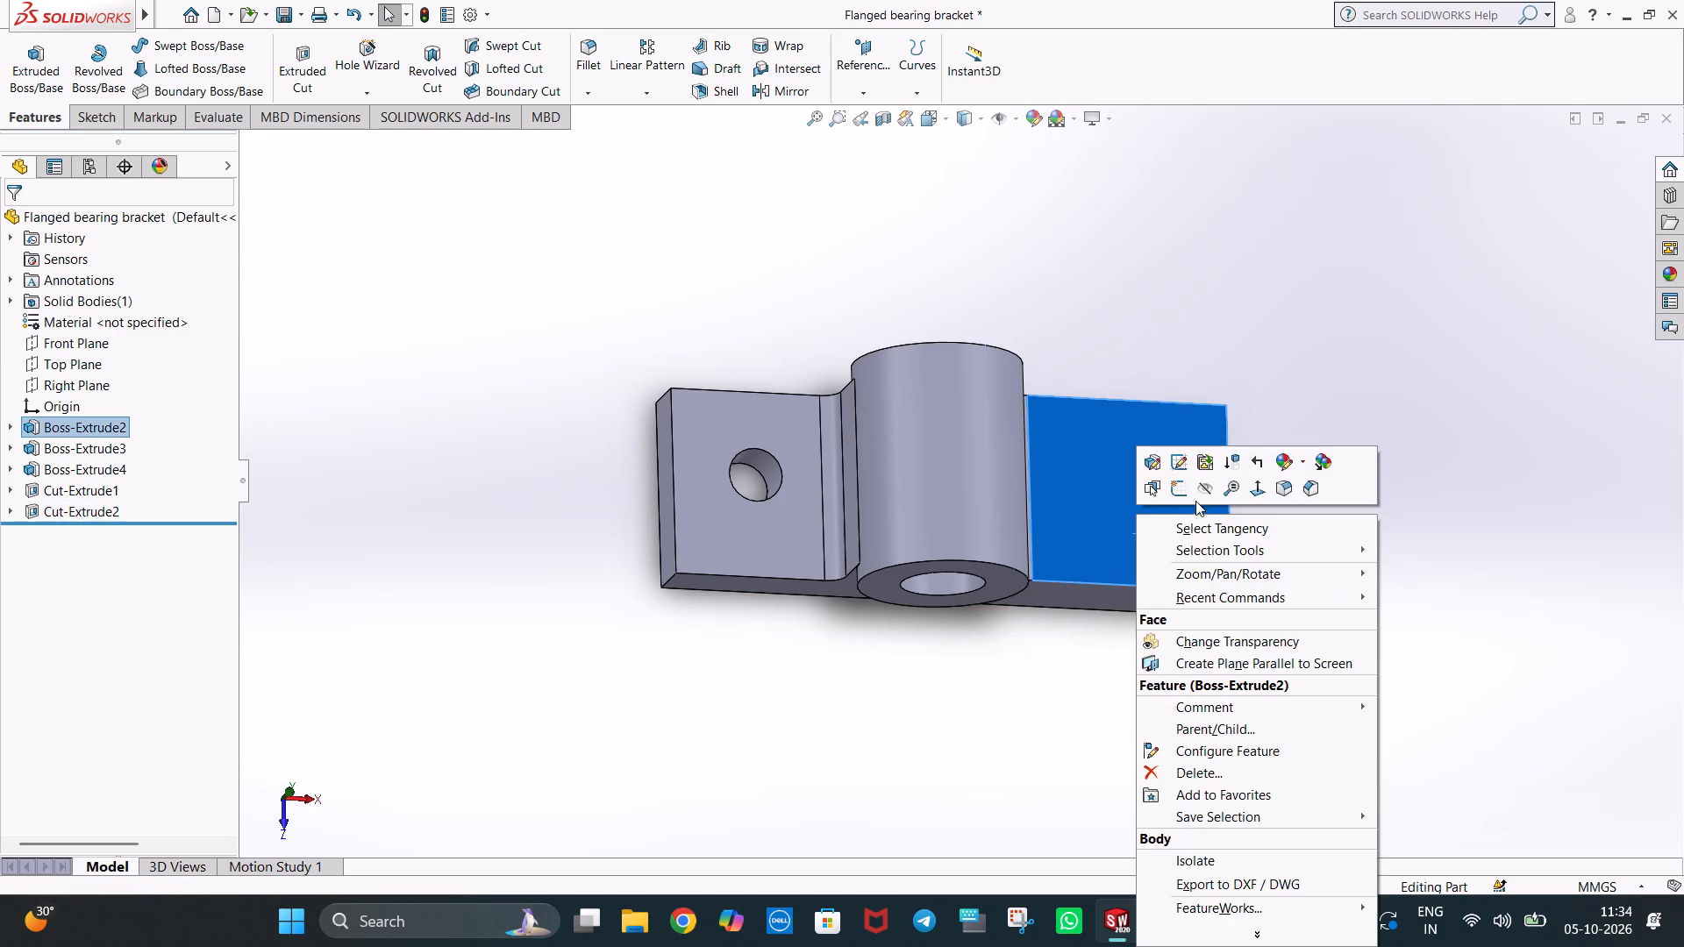
pyautogui.click(1179, 486)
pyautogui.hotkey('ctrl', '8')
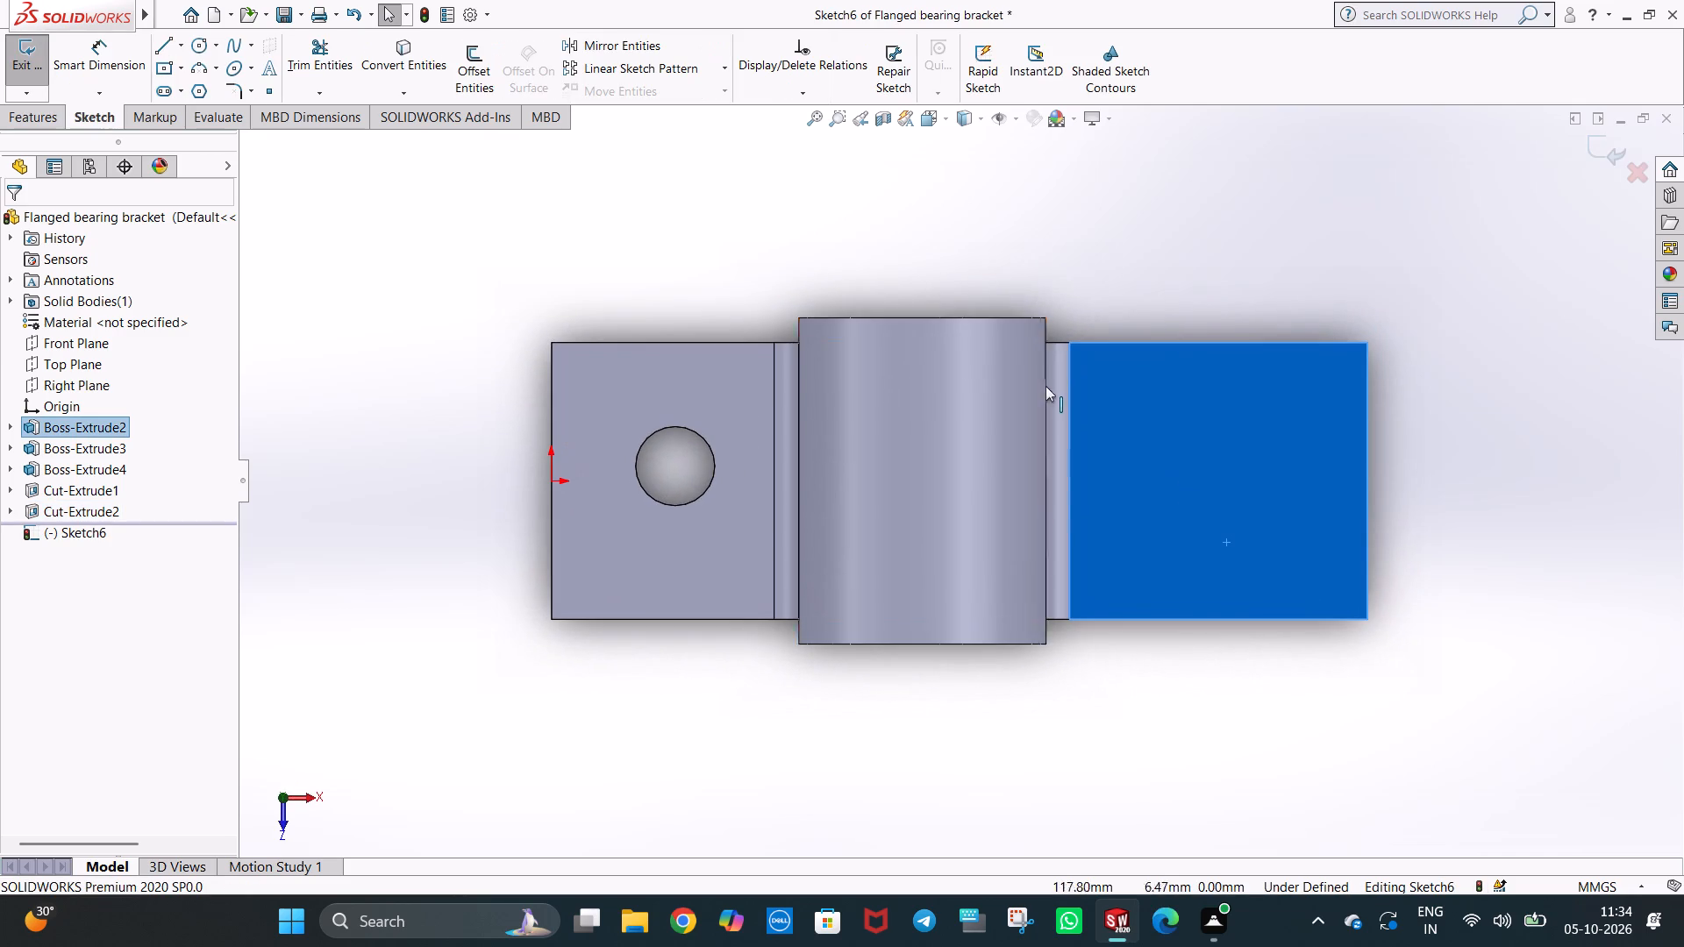
pyautogui.click(177, 42)
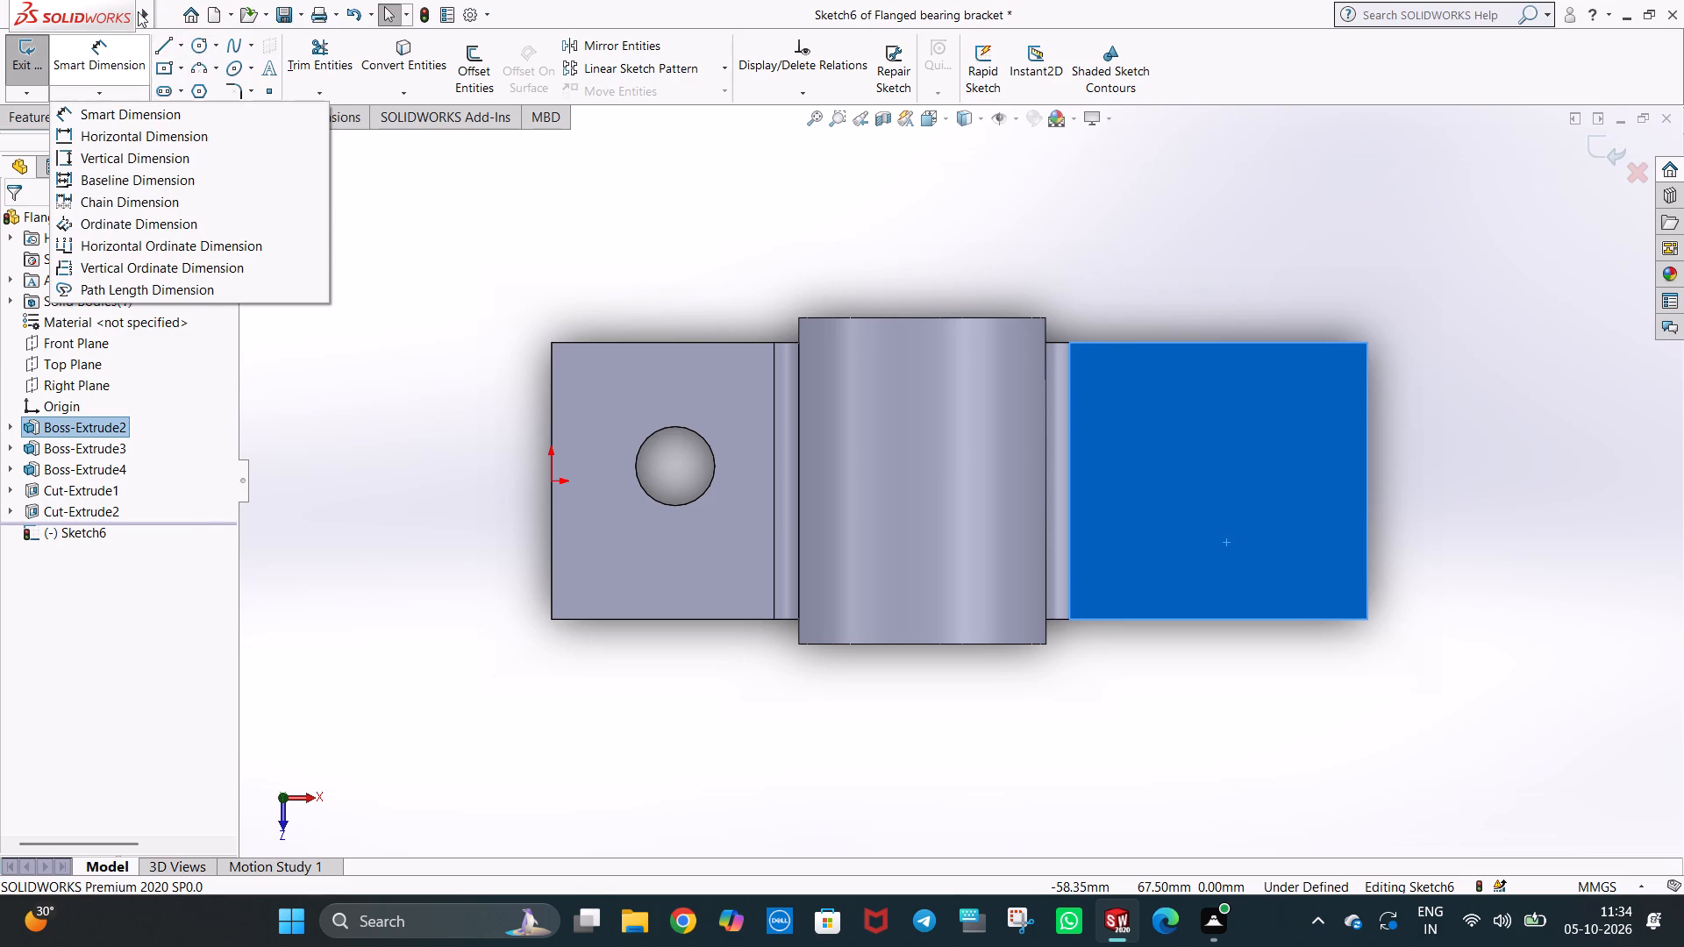
pyautogui.click(494, 204)
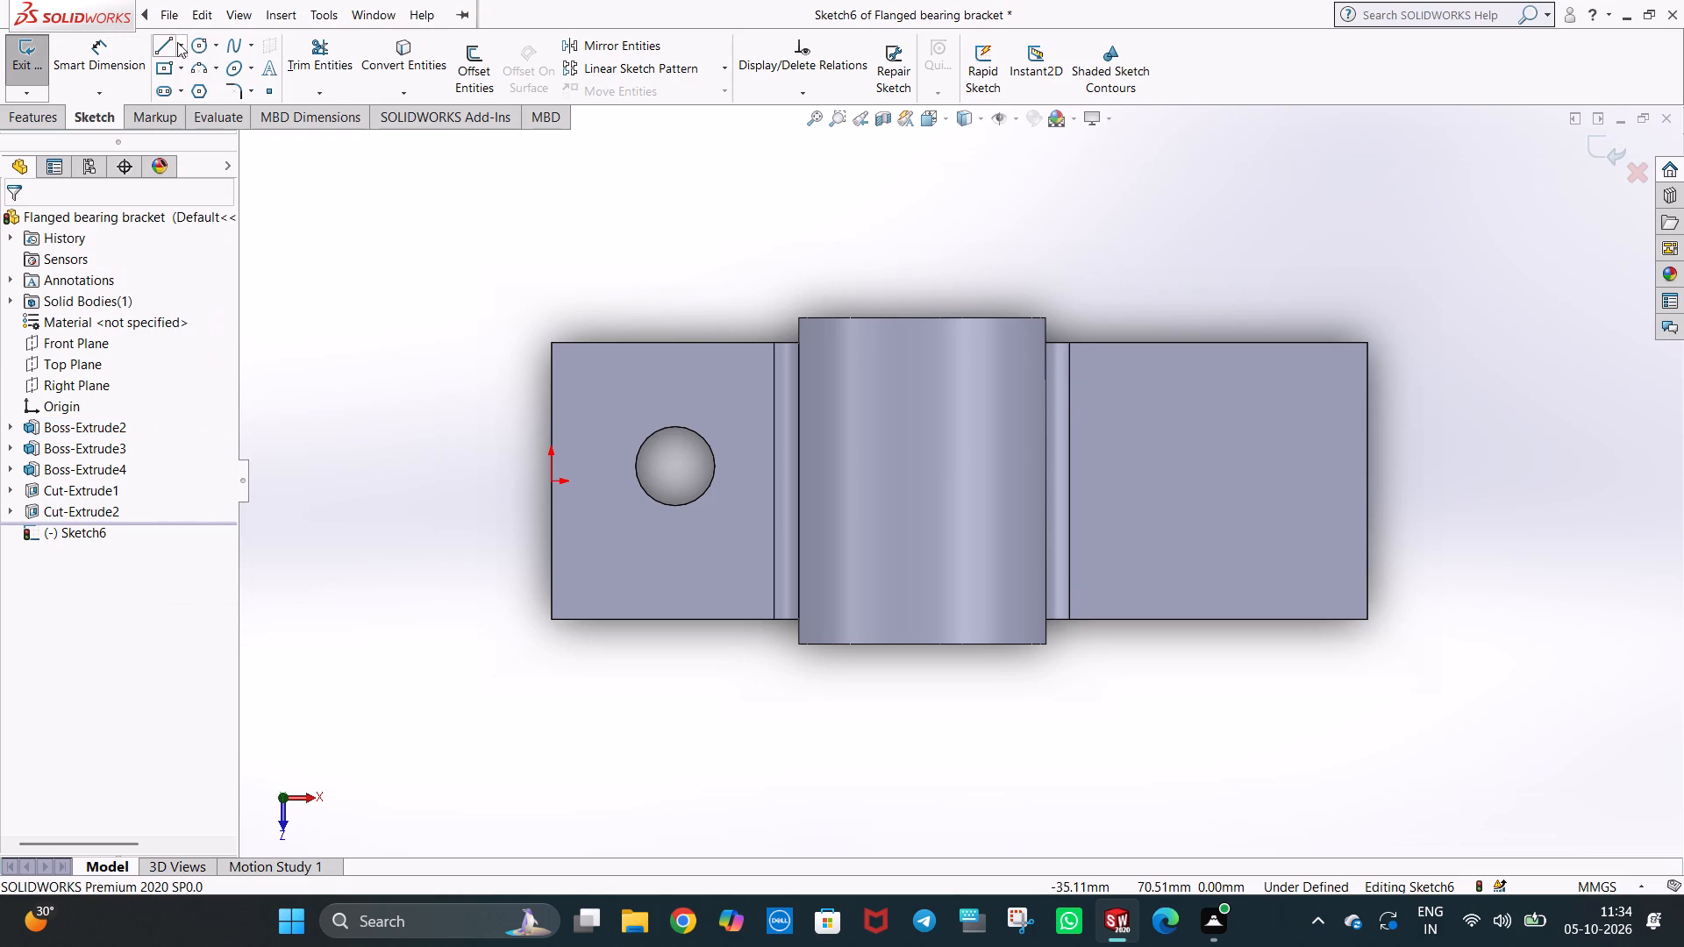
pyautogui.click(178, 42)
pyautogui.click(188, 87)
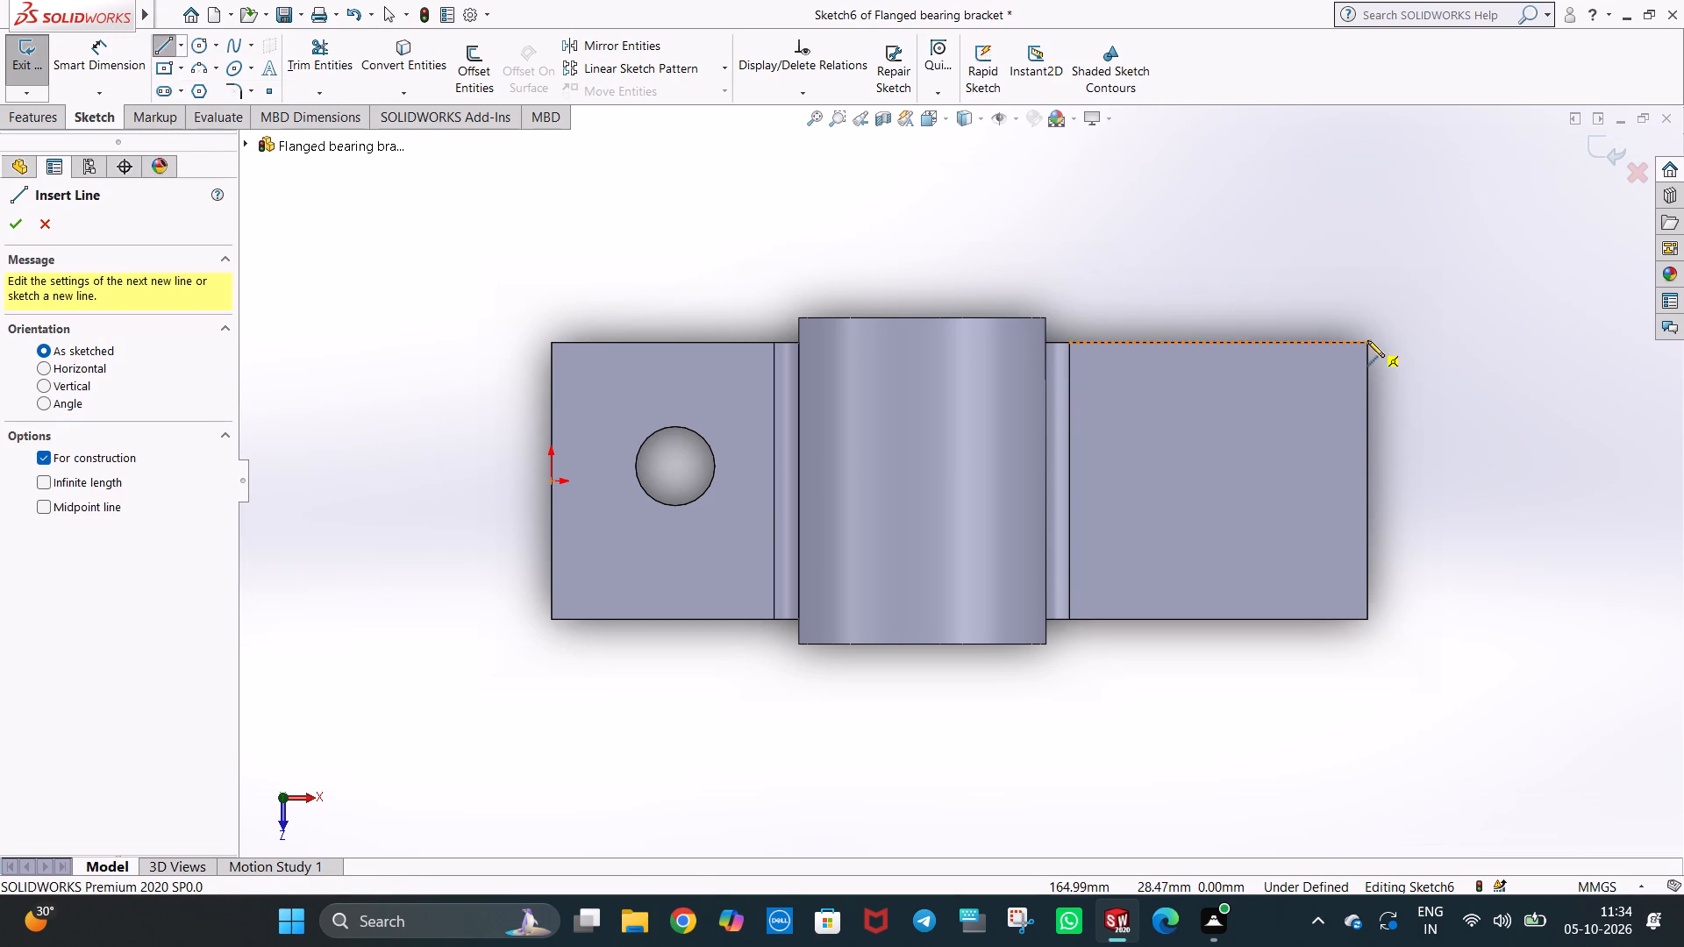
pyautogui.click(1366, 343)
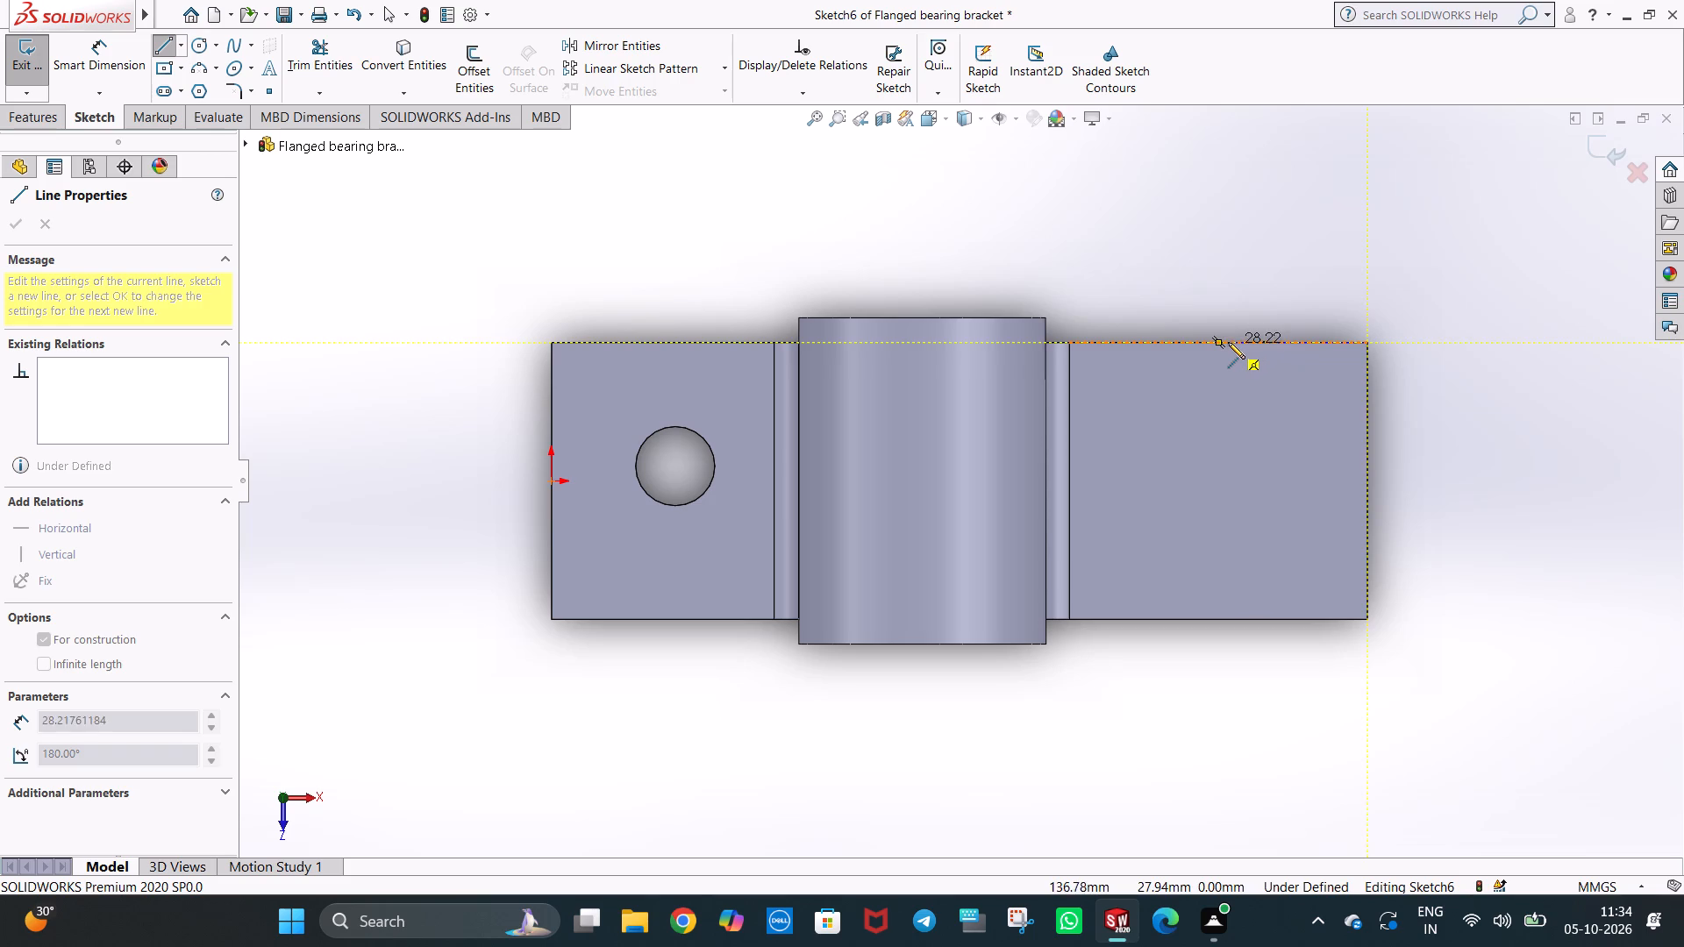
pyautogui.click(1228, 342)
pyautogui.write('25')
pyautogui.press('Return')
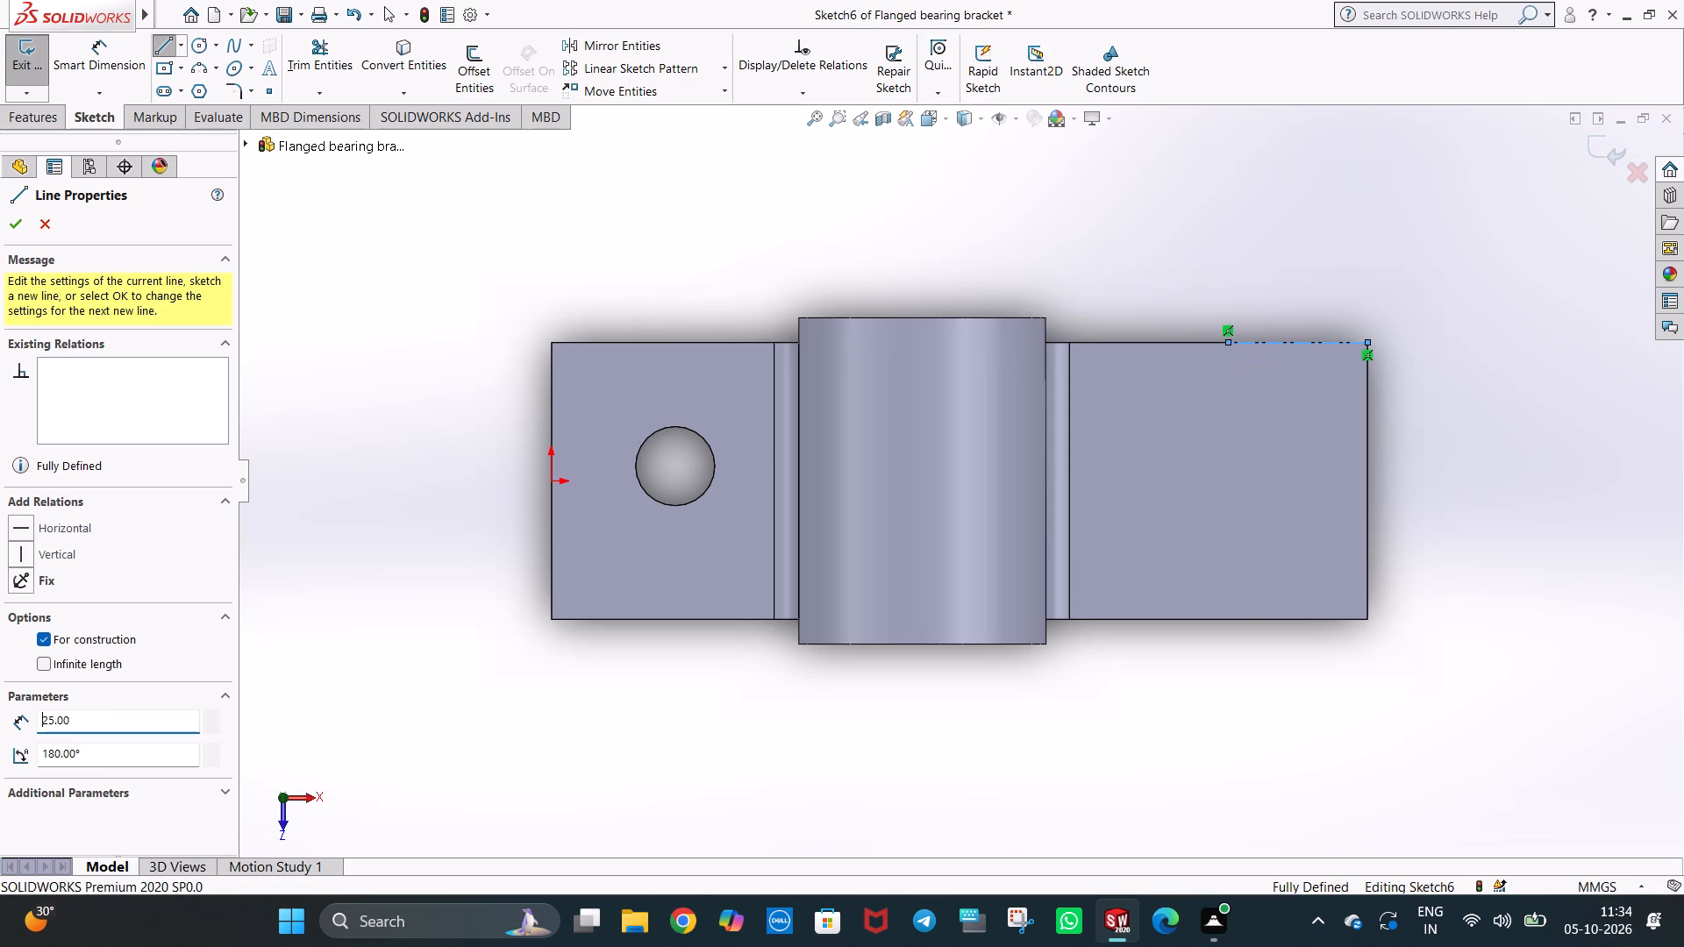
pyautogui.click(1244, 456)
pyautogui.write('25')
pyautogui.press('Return')
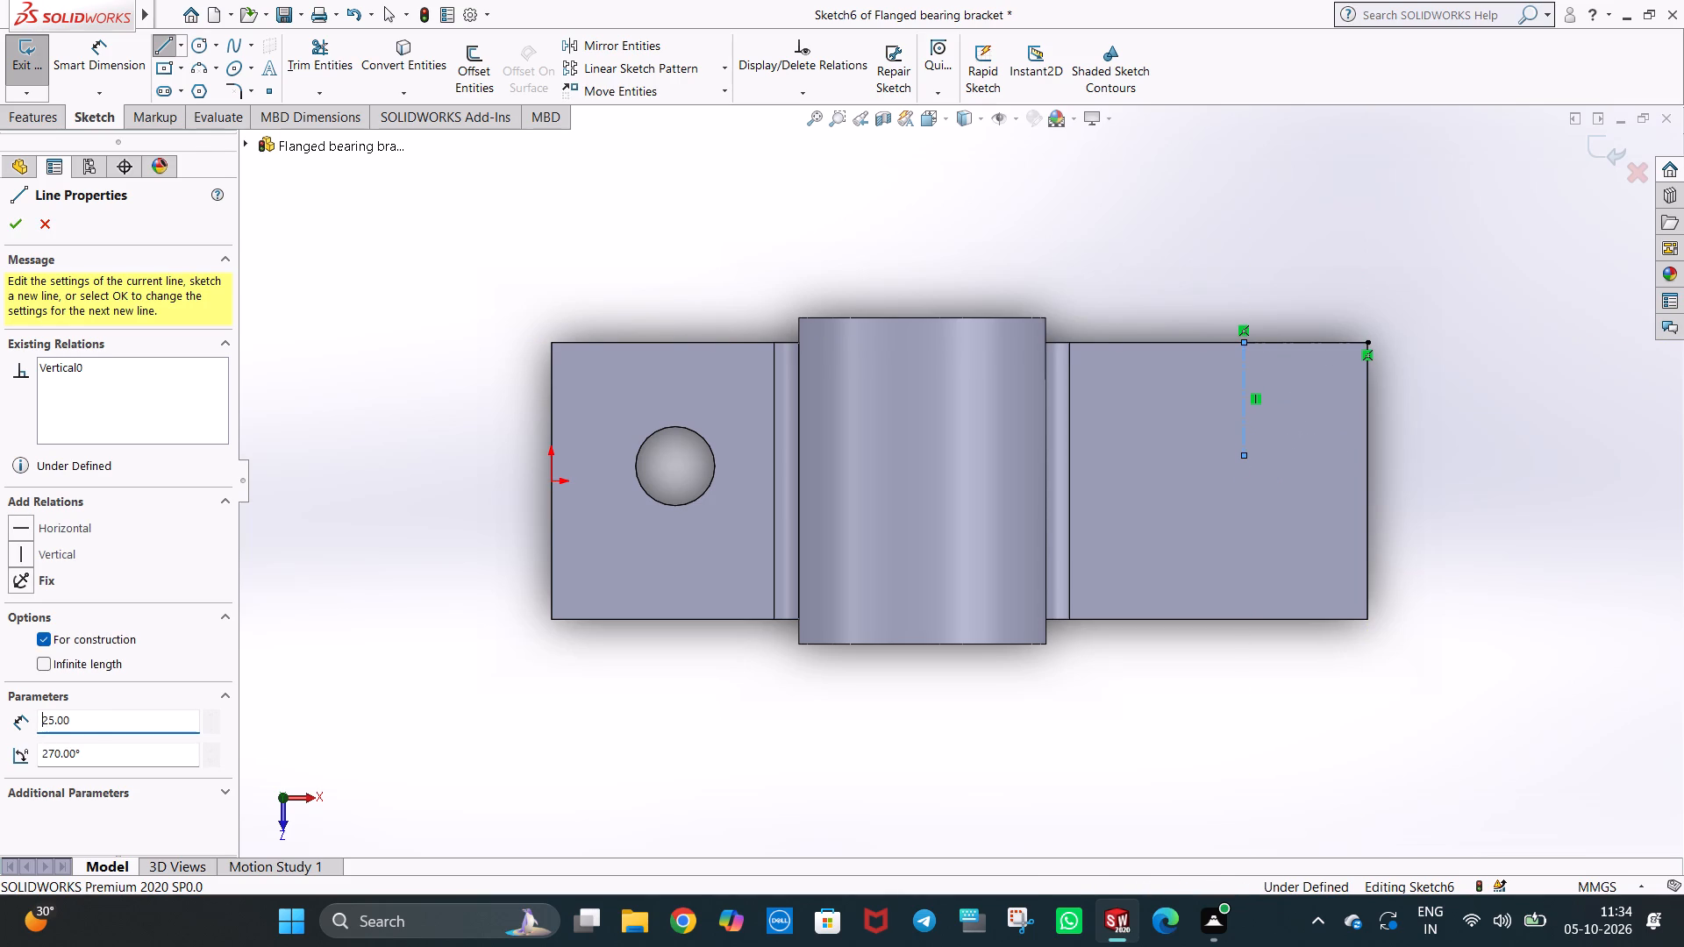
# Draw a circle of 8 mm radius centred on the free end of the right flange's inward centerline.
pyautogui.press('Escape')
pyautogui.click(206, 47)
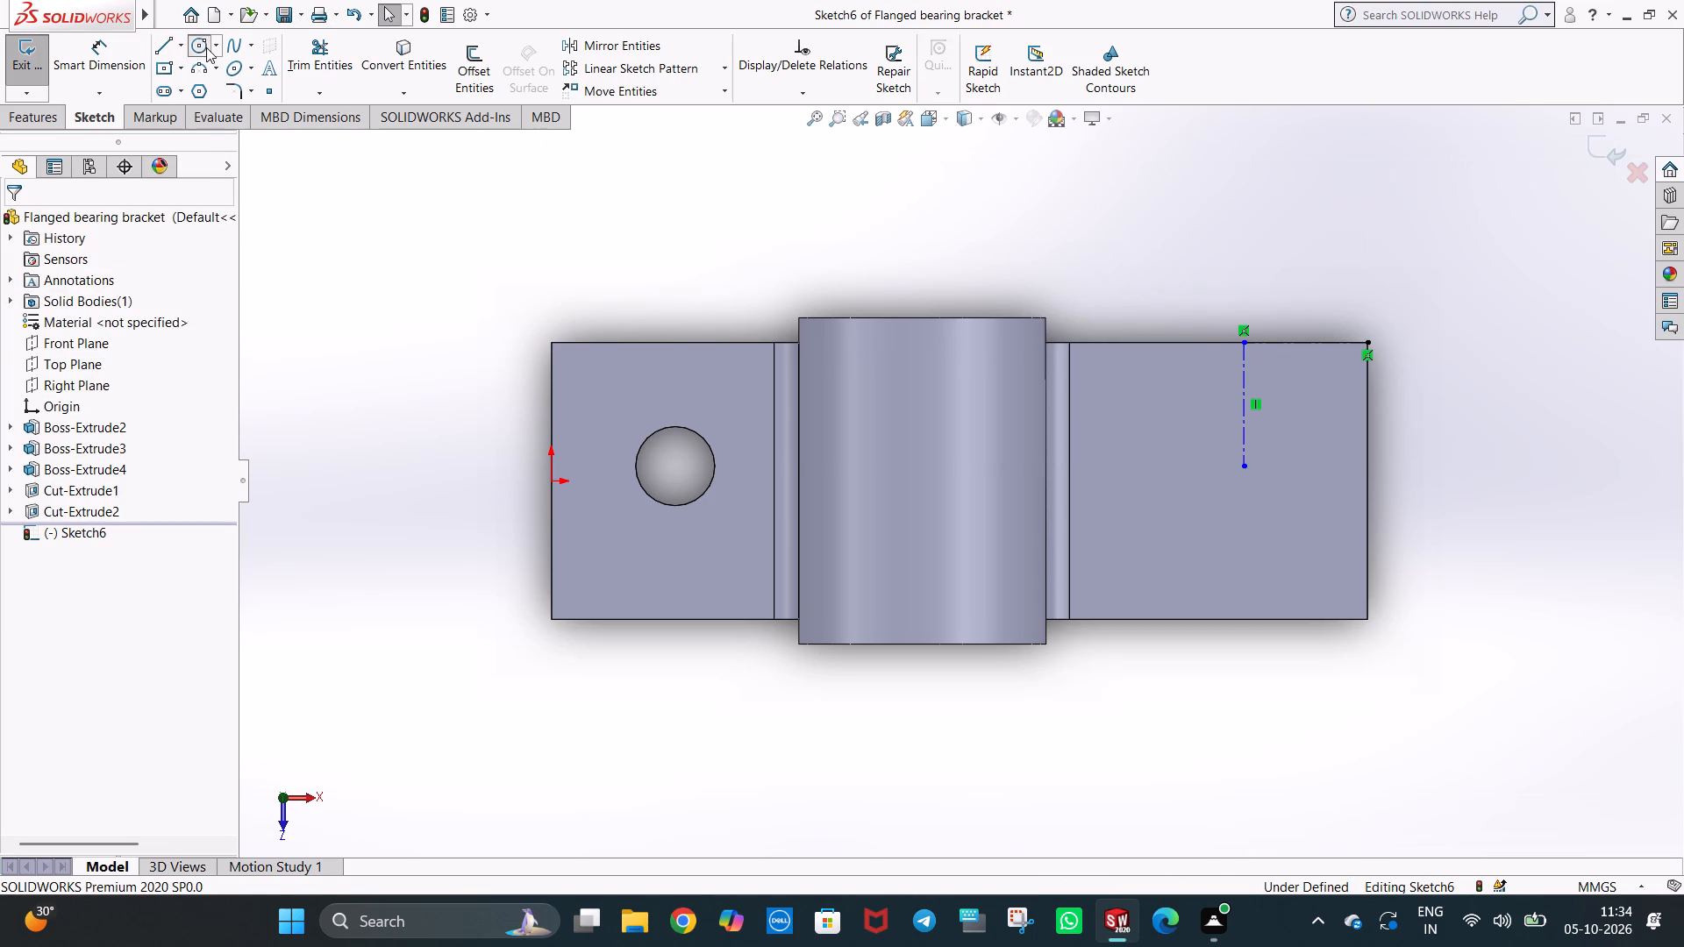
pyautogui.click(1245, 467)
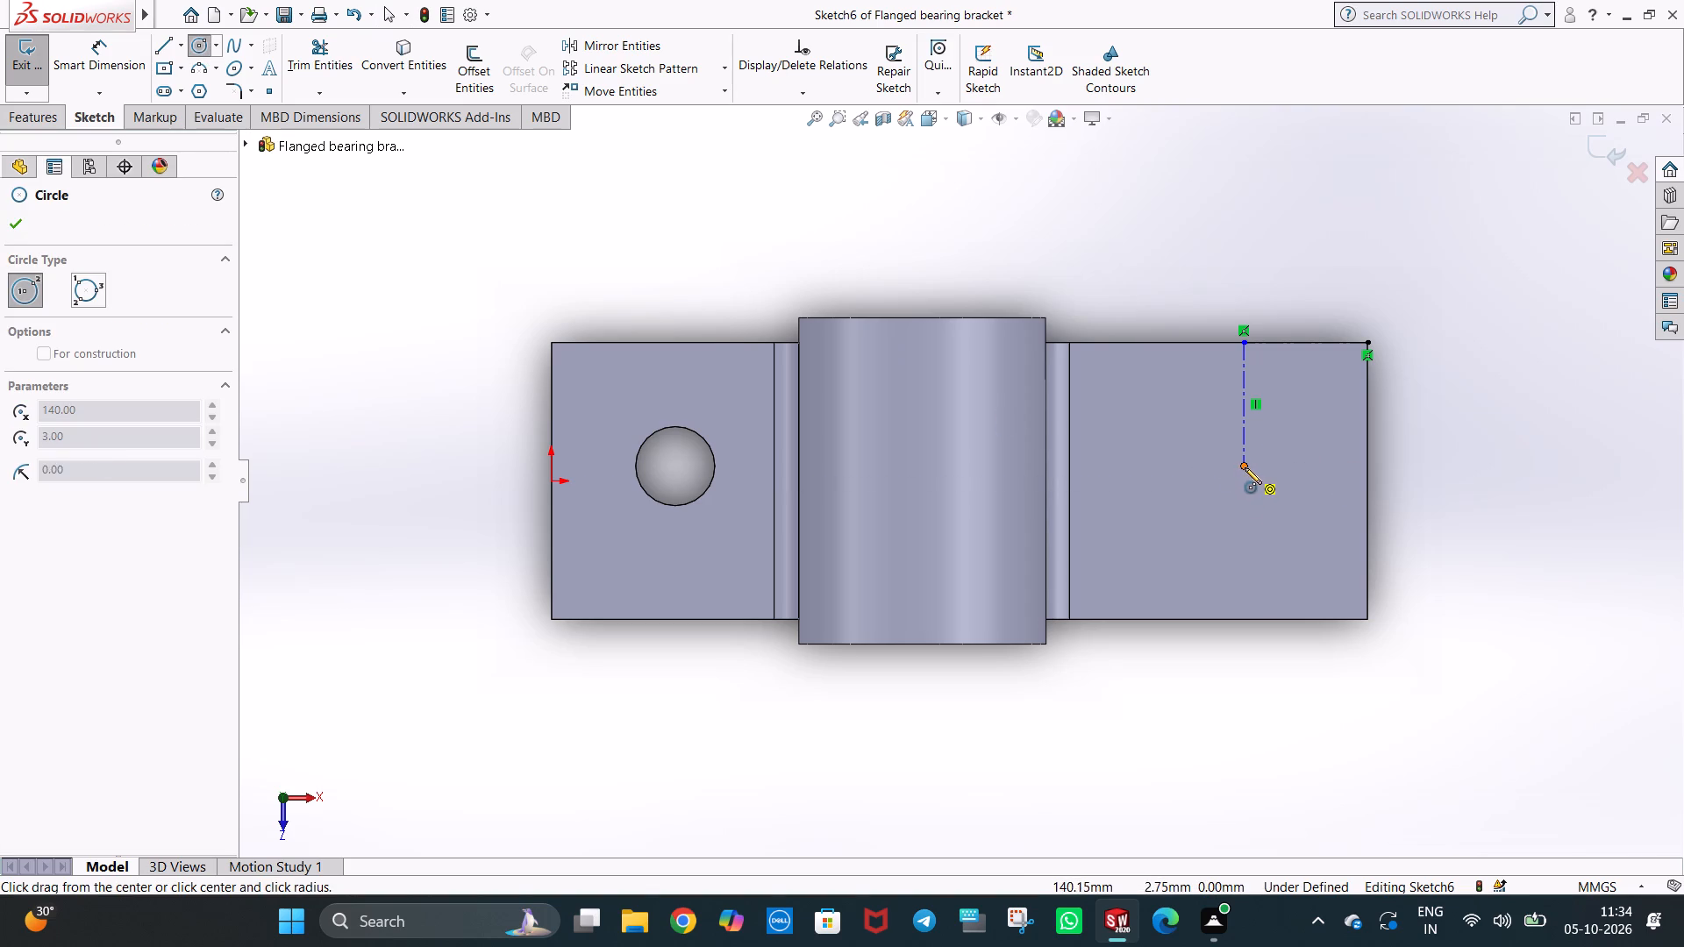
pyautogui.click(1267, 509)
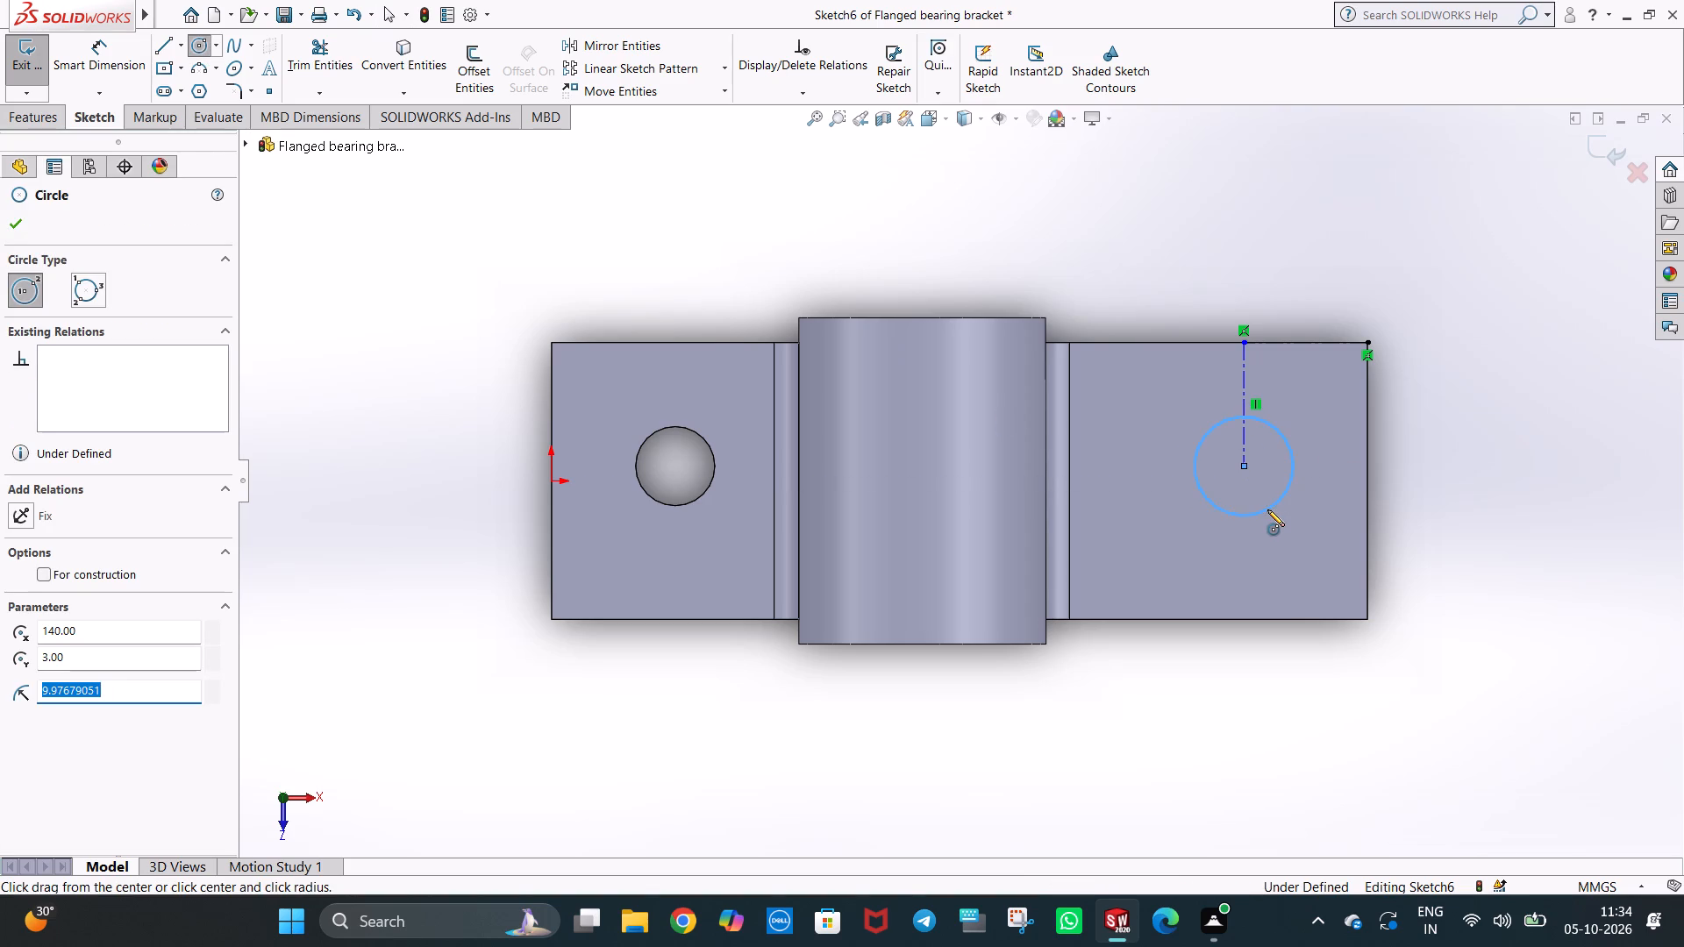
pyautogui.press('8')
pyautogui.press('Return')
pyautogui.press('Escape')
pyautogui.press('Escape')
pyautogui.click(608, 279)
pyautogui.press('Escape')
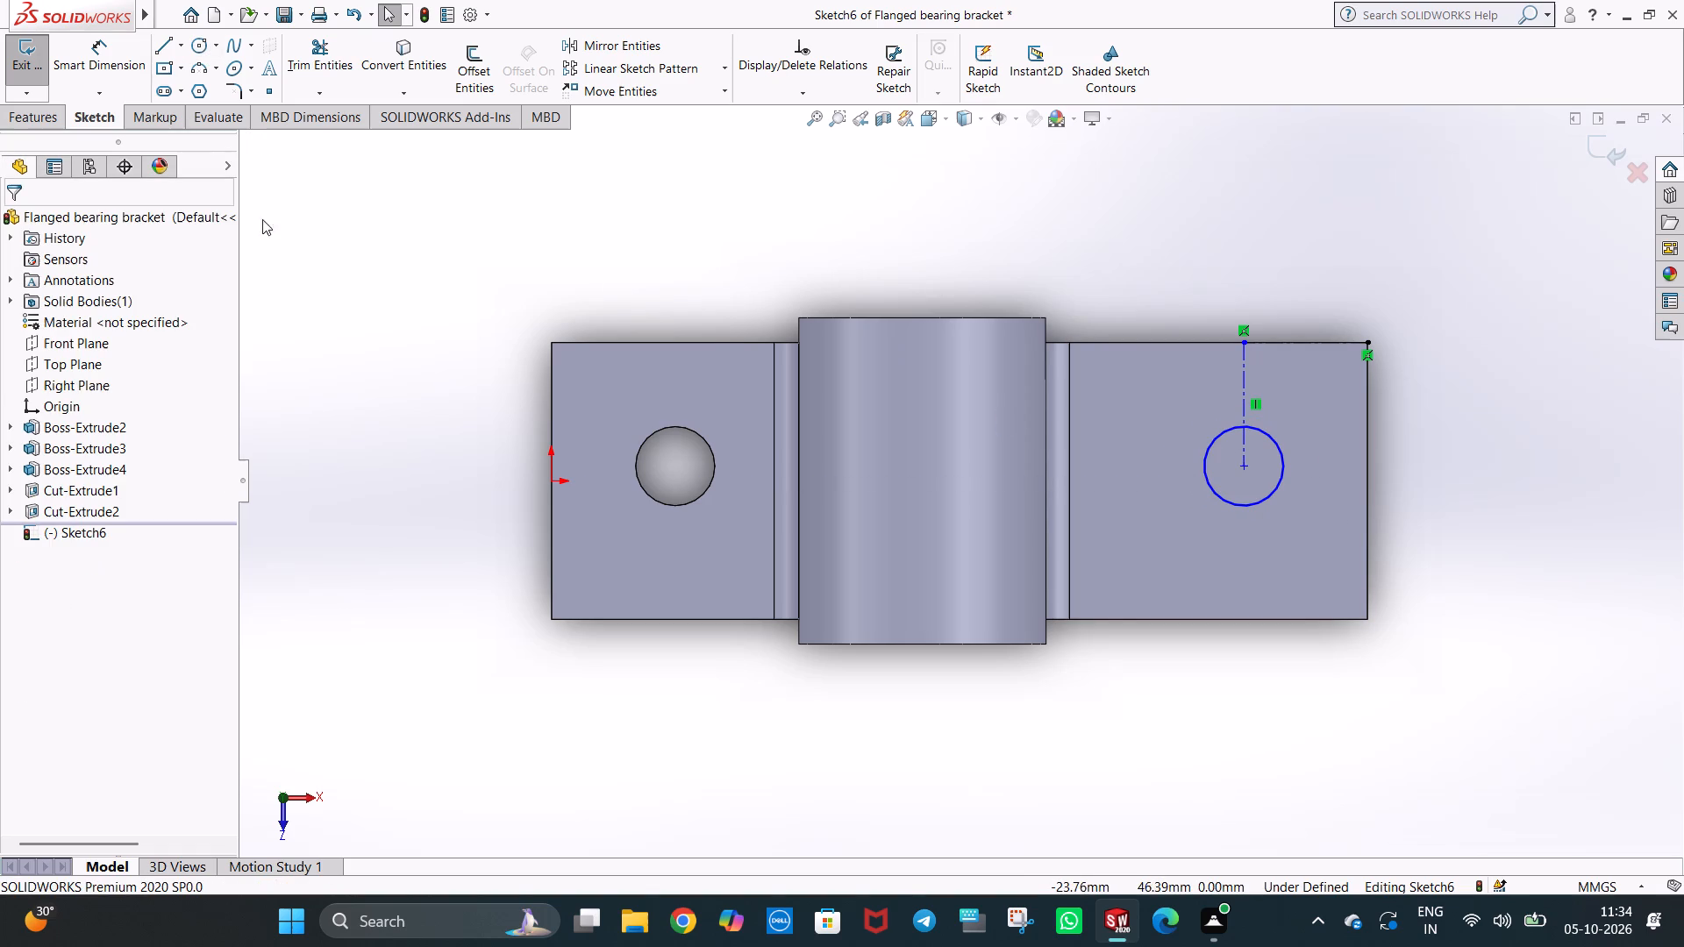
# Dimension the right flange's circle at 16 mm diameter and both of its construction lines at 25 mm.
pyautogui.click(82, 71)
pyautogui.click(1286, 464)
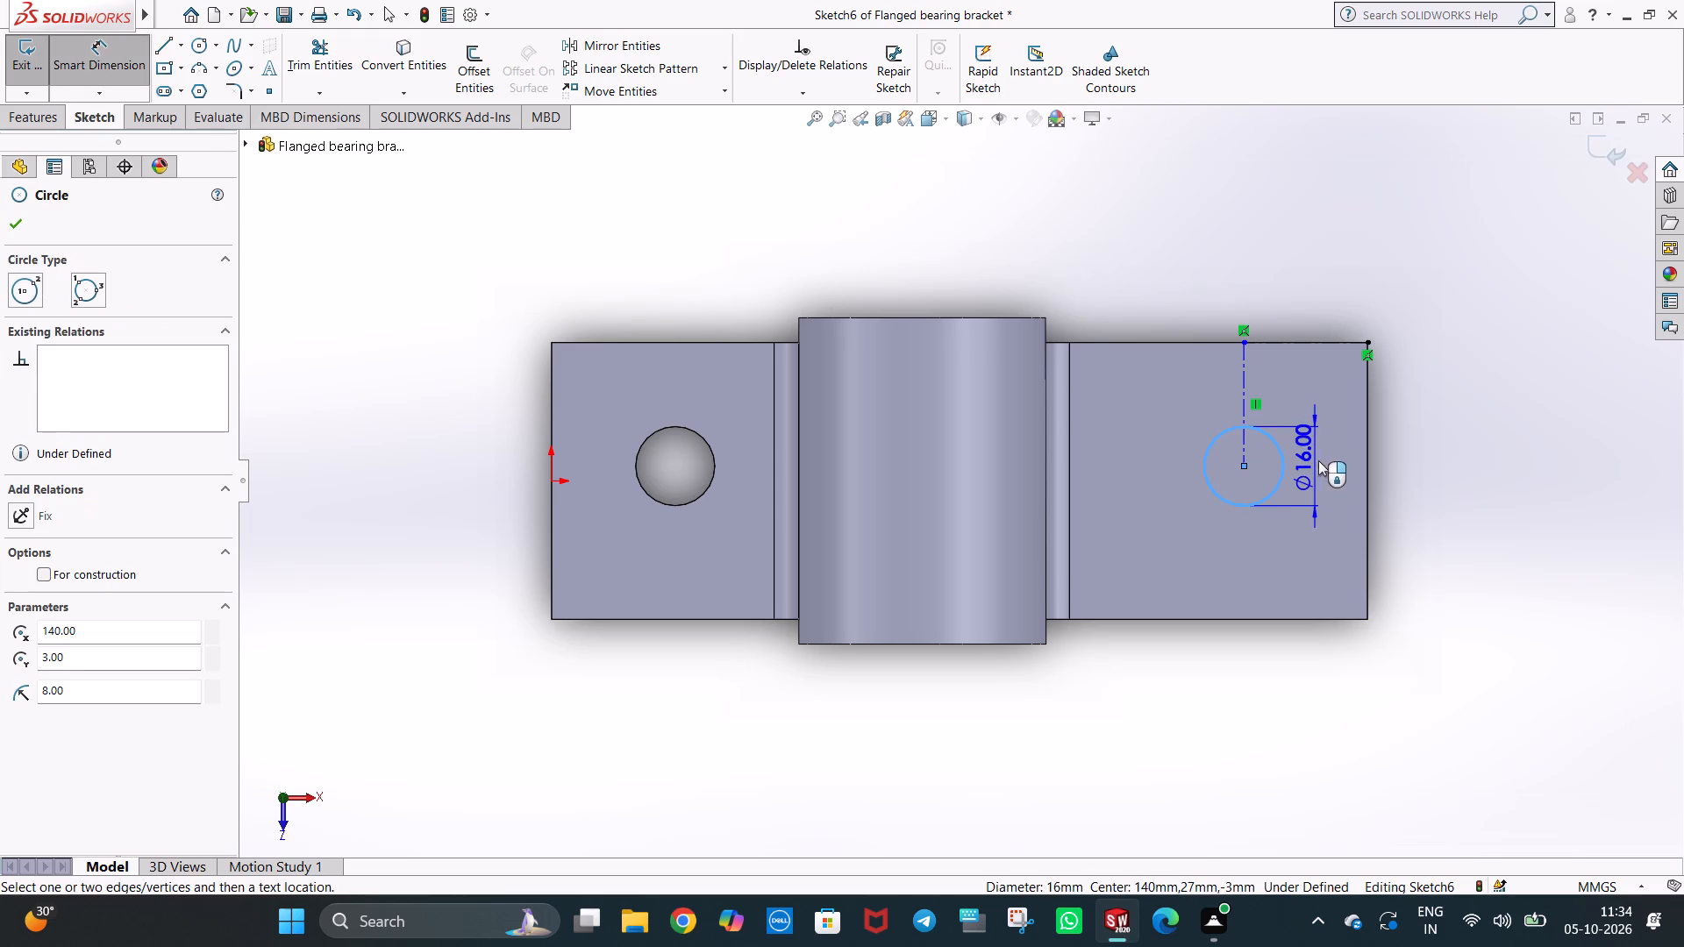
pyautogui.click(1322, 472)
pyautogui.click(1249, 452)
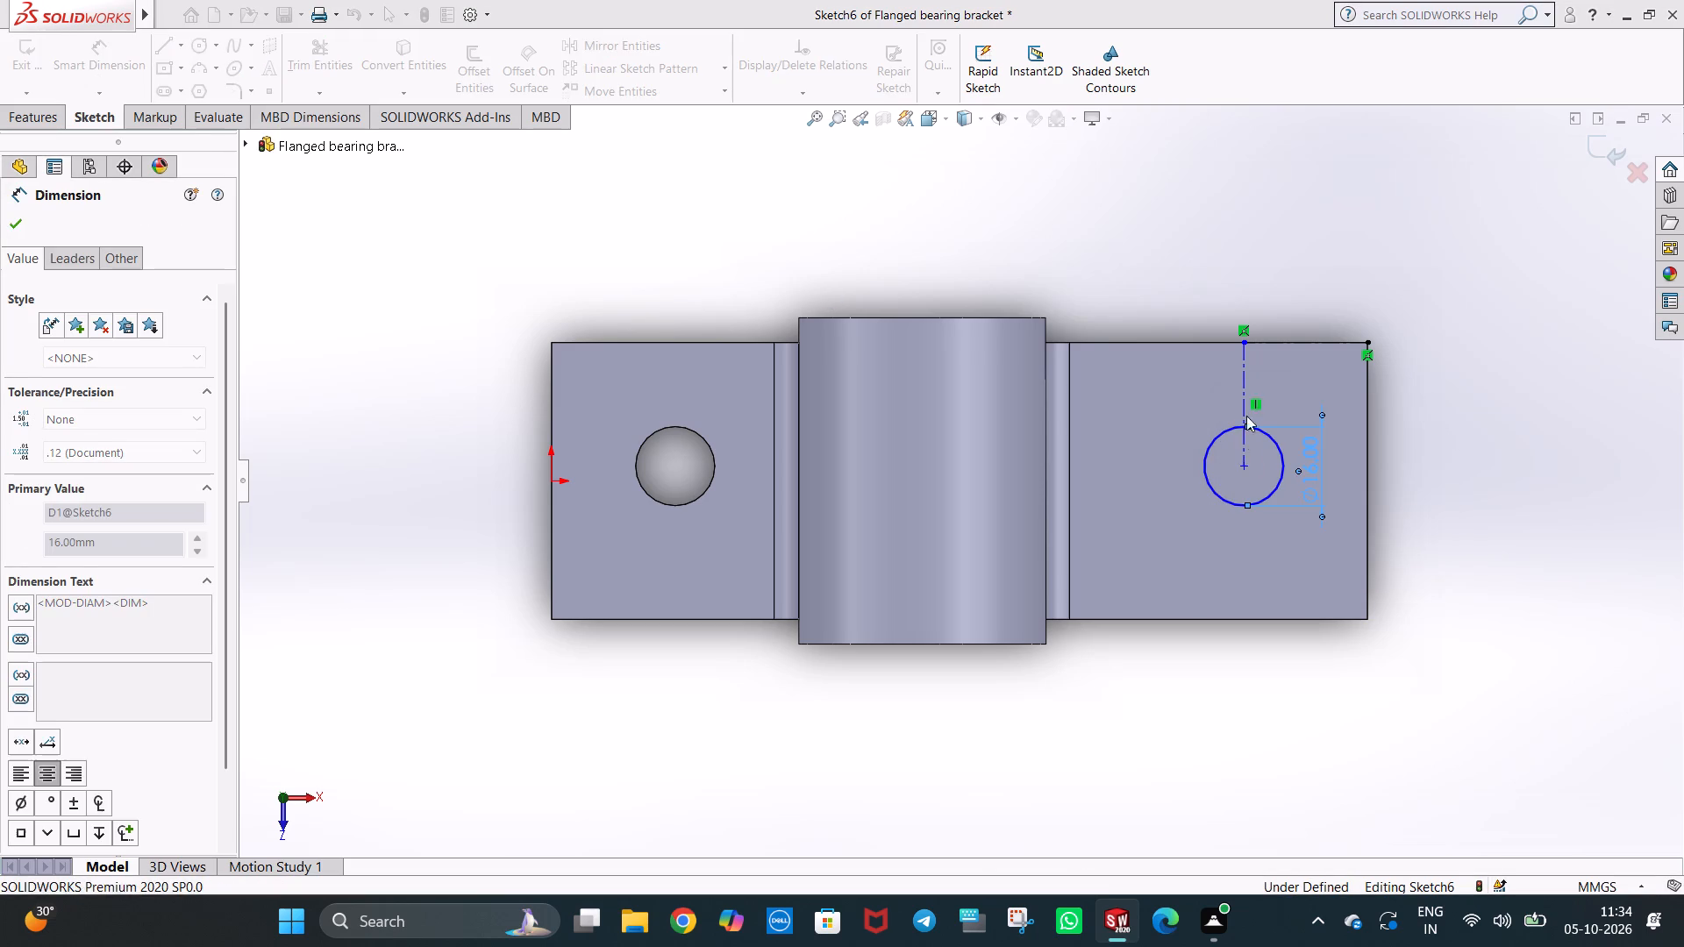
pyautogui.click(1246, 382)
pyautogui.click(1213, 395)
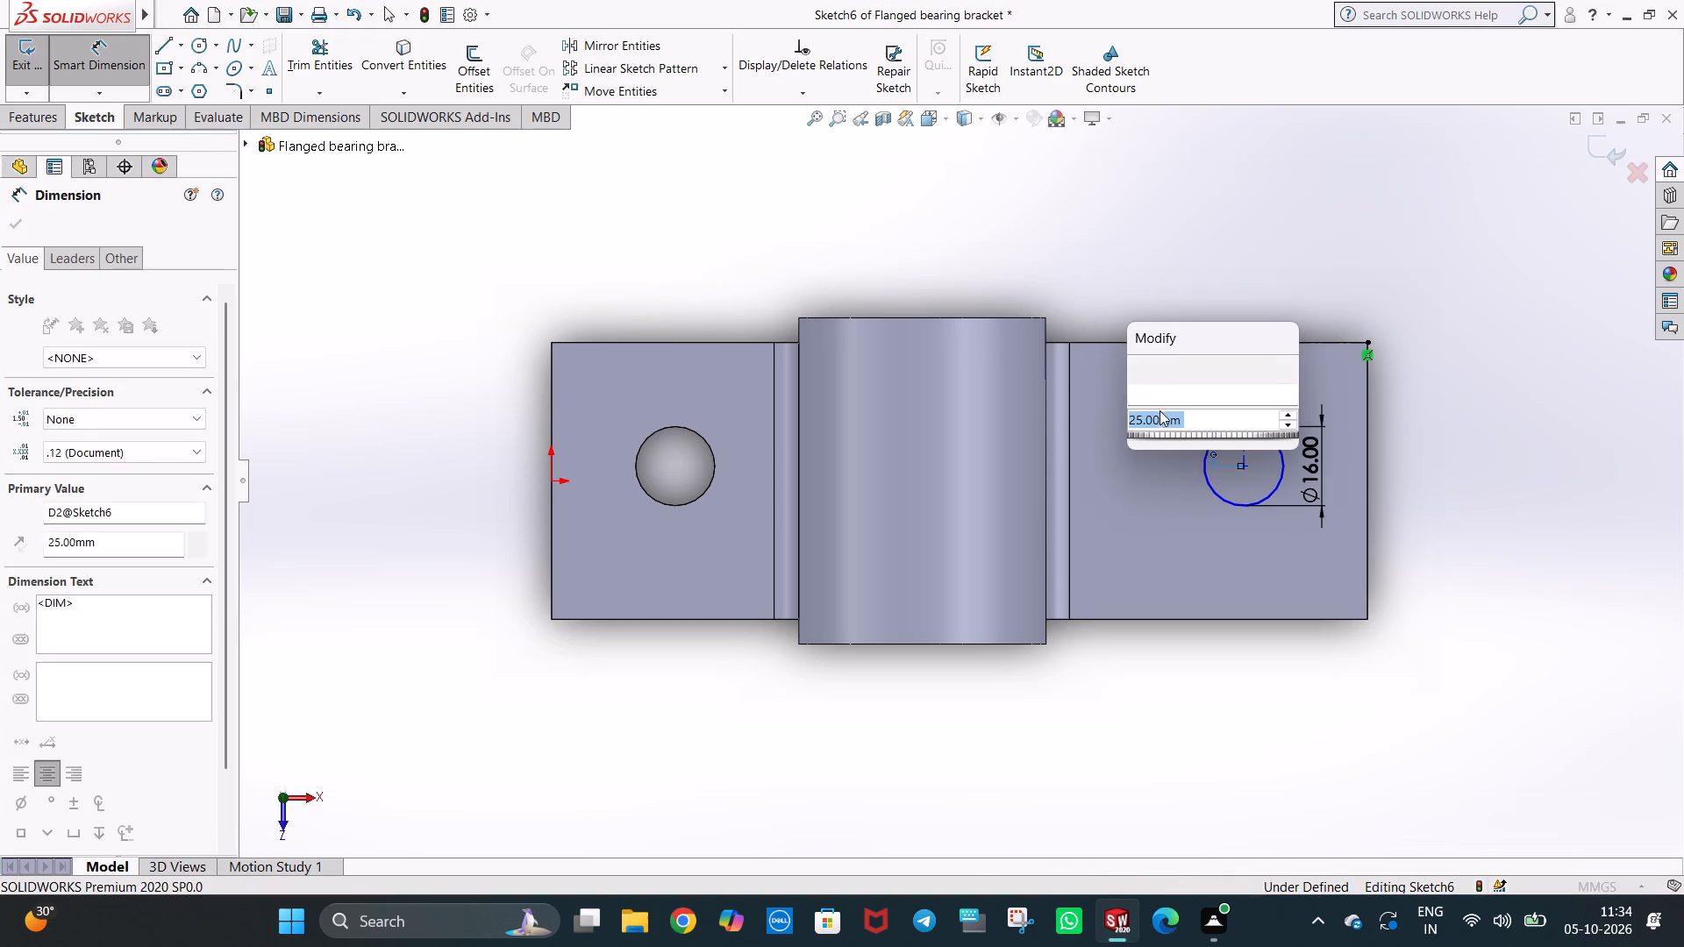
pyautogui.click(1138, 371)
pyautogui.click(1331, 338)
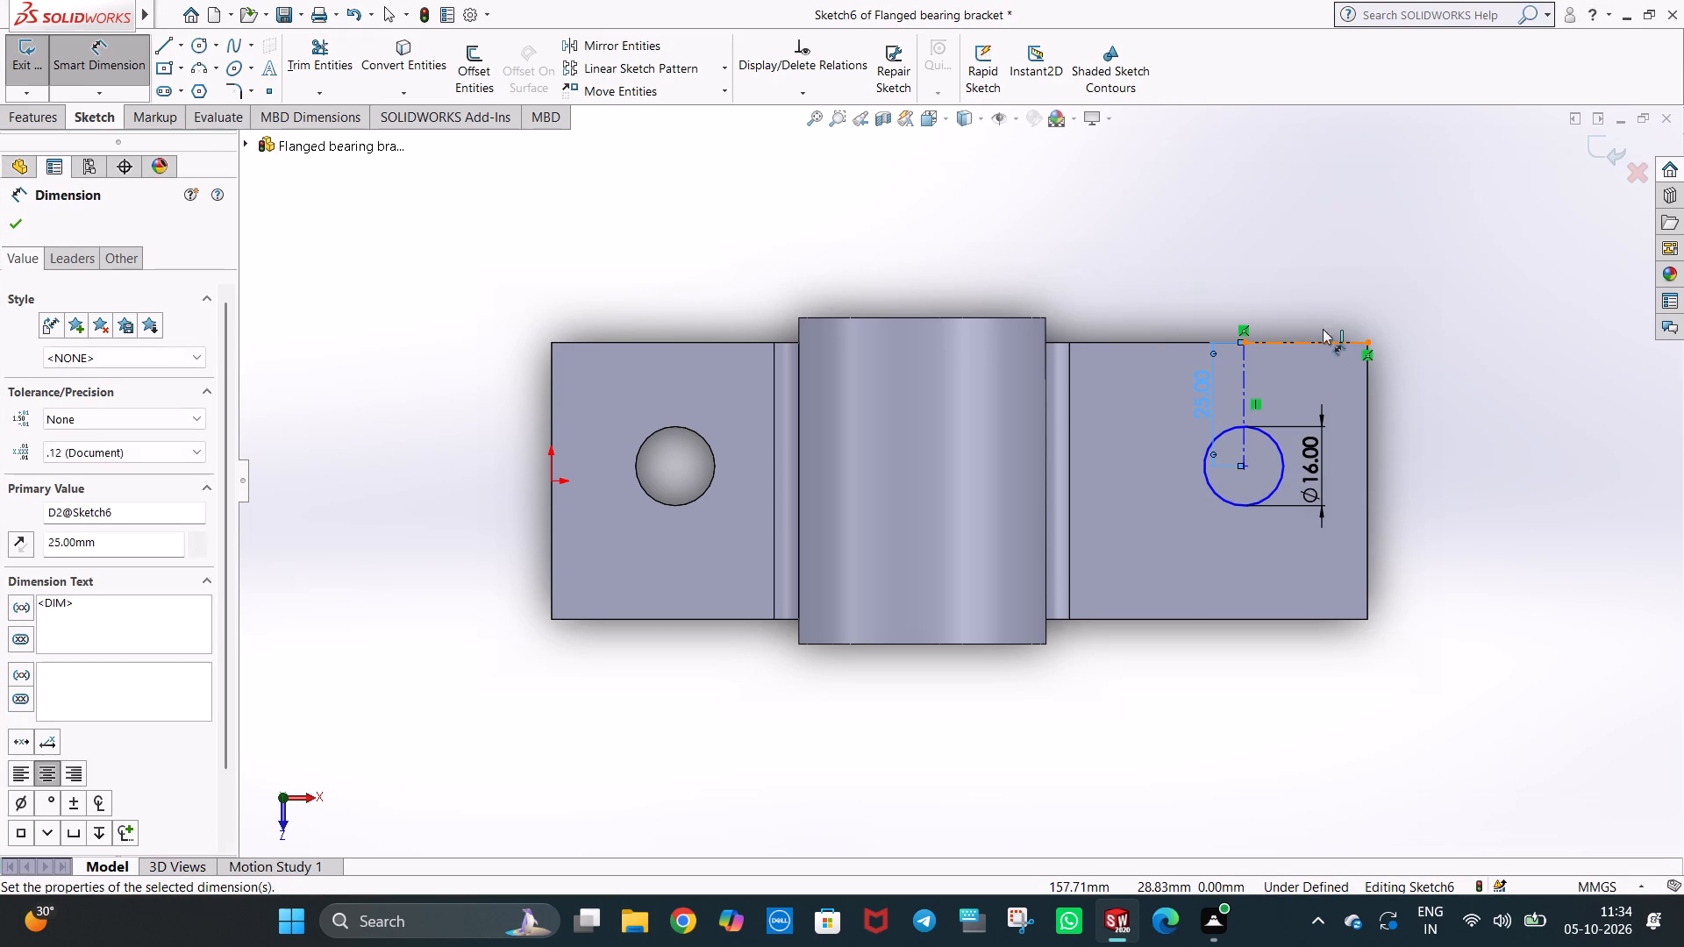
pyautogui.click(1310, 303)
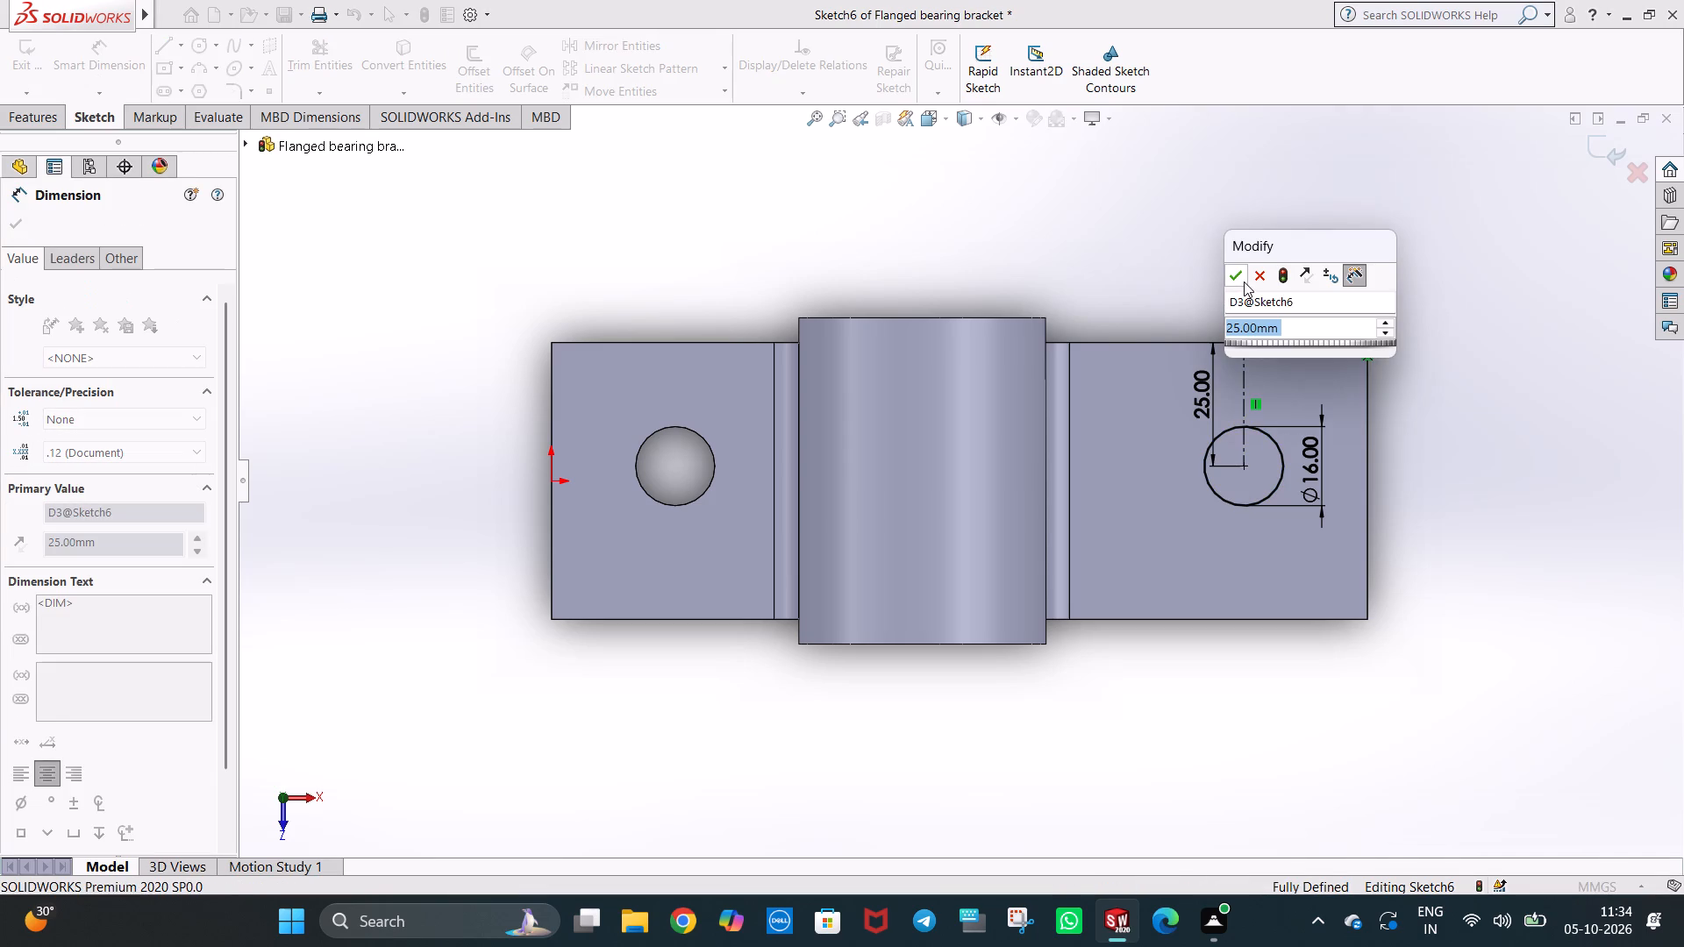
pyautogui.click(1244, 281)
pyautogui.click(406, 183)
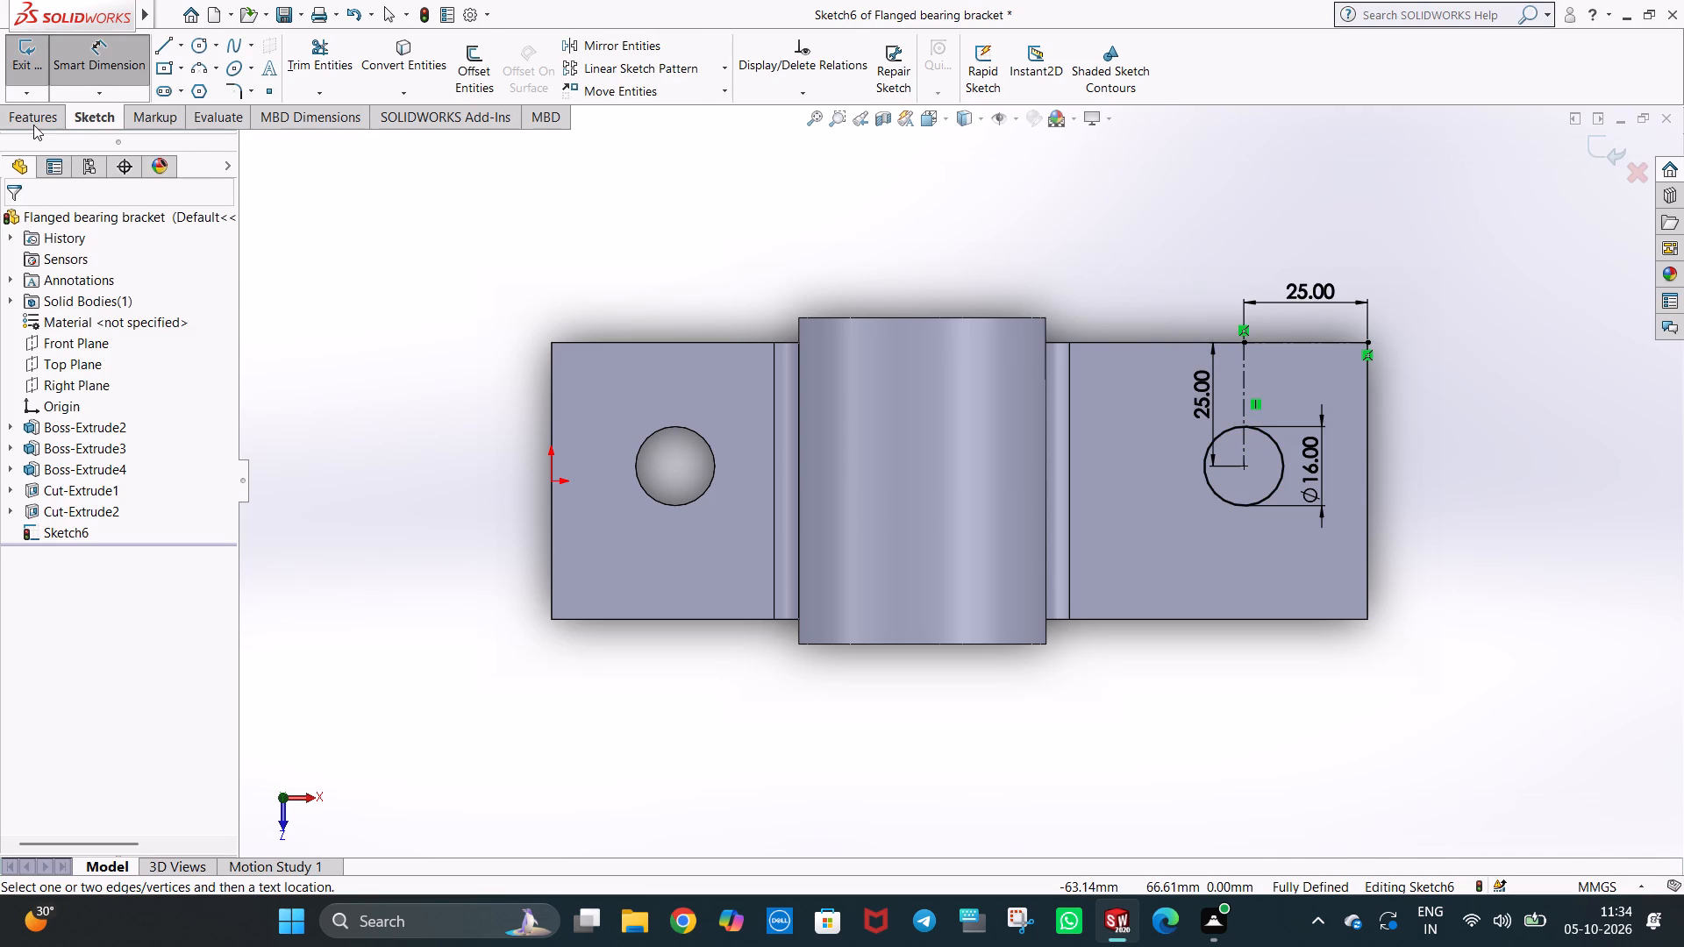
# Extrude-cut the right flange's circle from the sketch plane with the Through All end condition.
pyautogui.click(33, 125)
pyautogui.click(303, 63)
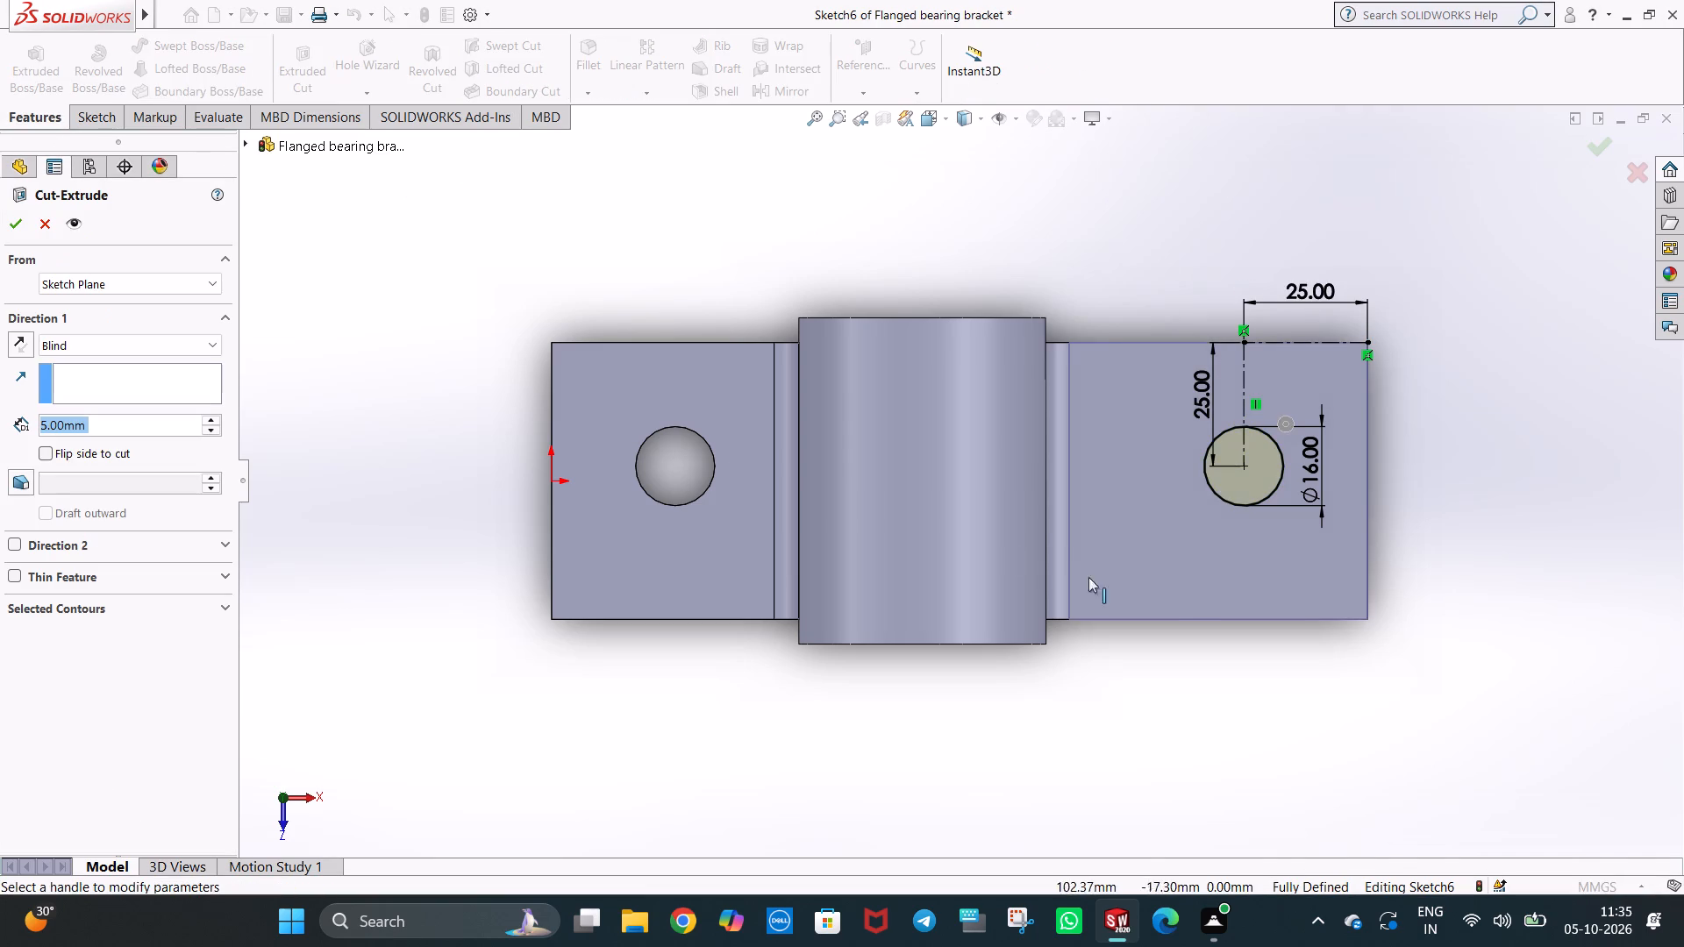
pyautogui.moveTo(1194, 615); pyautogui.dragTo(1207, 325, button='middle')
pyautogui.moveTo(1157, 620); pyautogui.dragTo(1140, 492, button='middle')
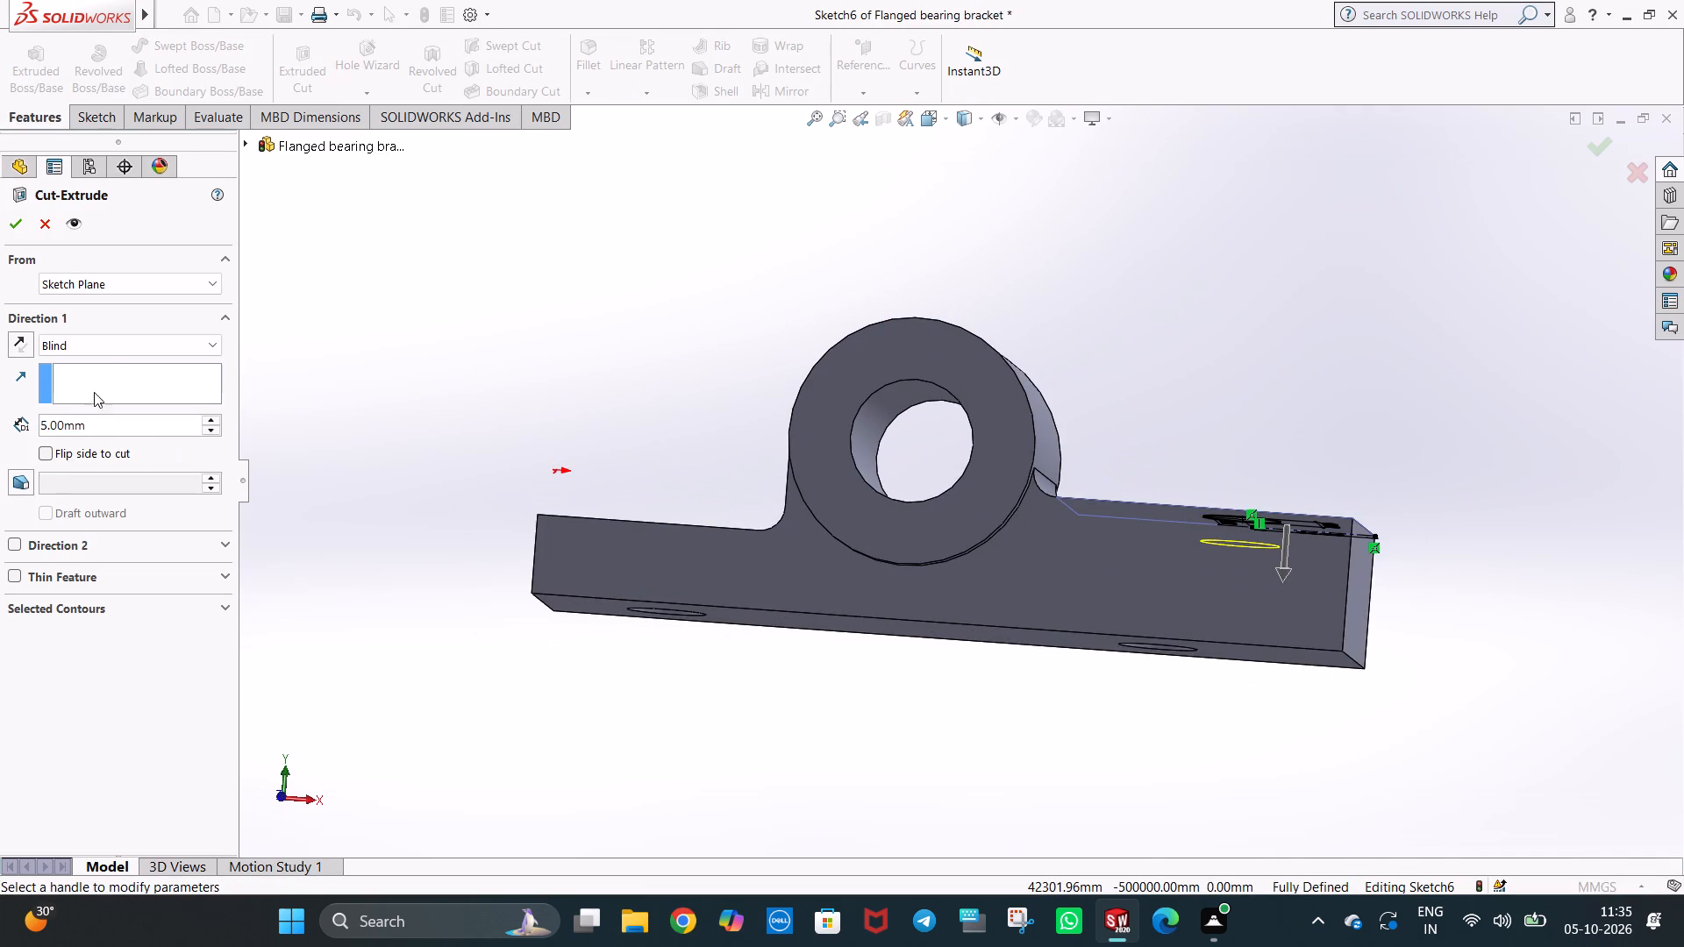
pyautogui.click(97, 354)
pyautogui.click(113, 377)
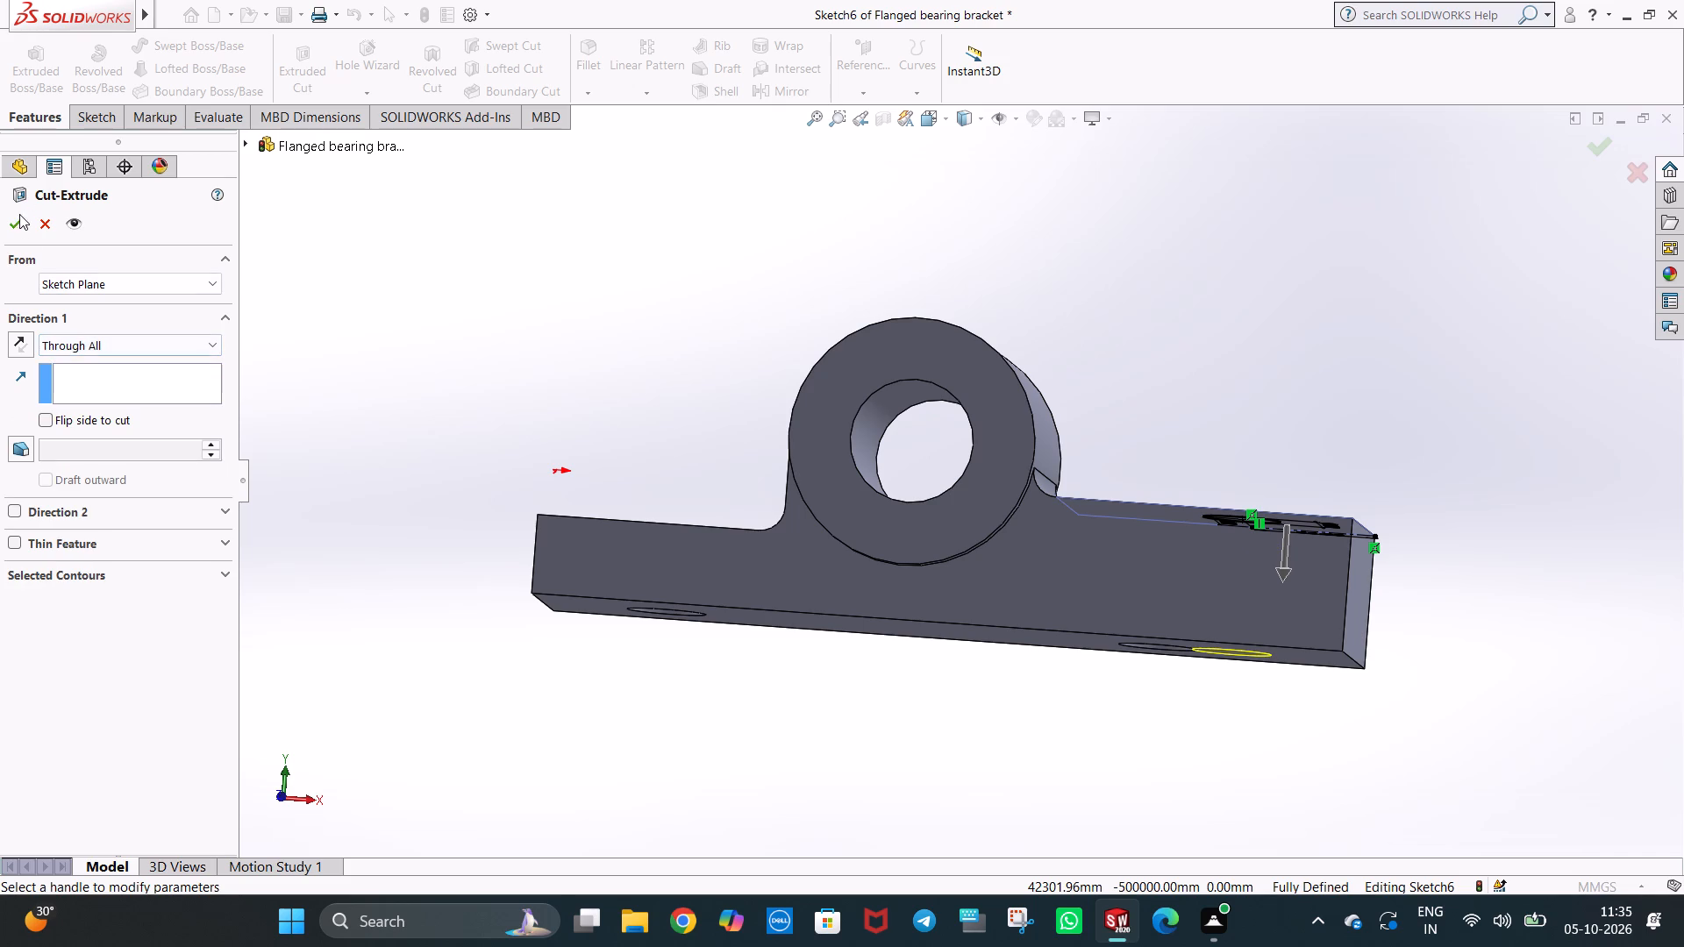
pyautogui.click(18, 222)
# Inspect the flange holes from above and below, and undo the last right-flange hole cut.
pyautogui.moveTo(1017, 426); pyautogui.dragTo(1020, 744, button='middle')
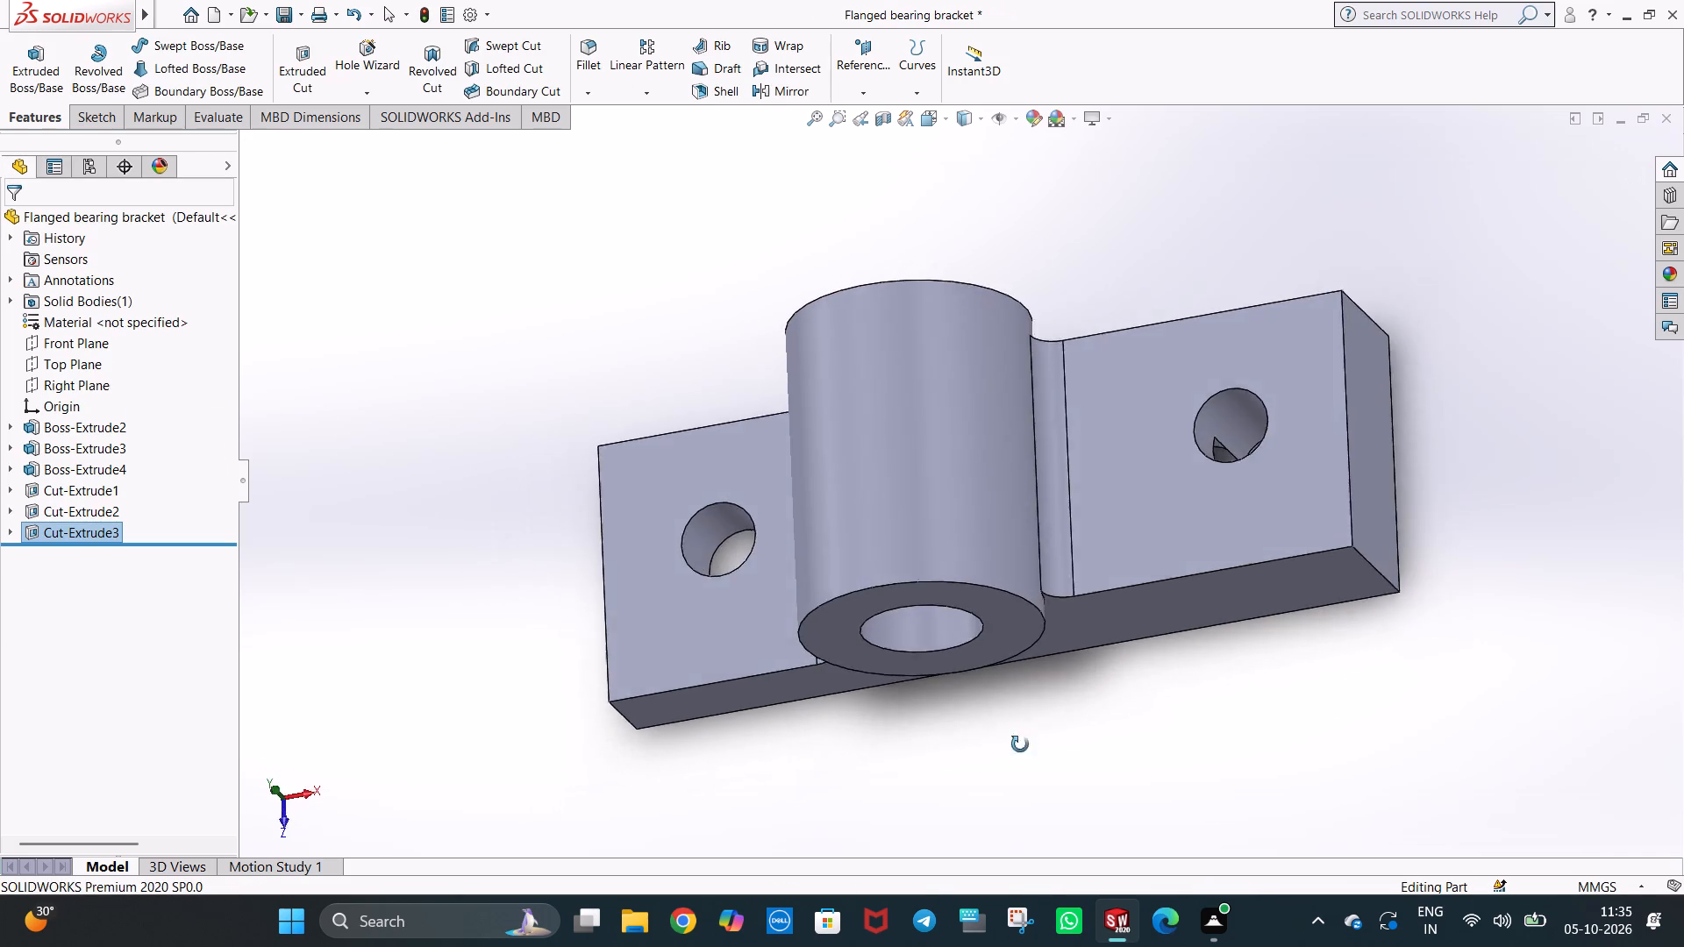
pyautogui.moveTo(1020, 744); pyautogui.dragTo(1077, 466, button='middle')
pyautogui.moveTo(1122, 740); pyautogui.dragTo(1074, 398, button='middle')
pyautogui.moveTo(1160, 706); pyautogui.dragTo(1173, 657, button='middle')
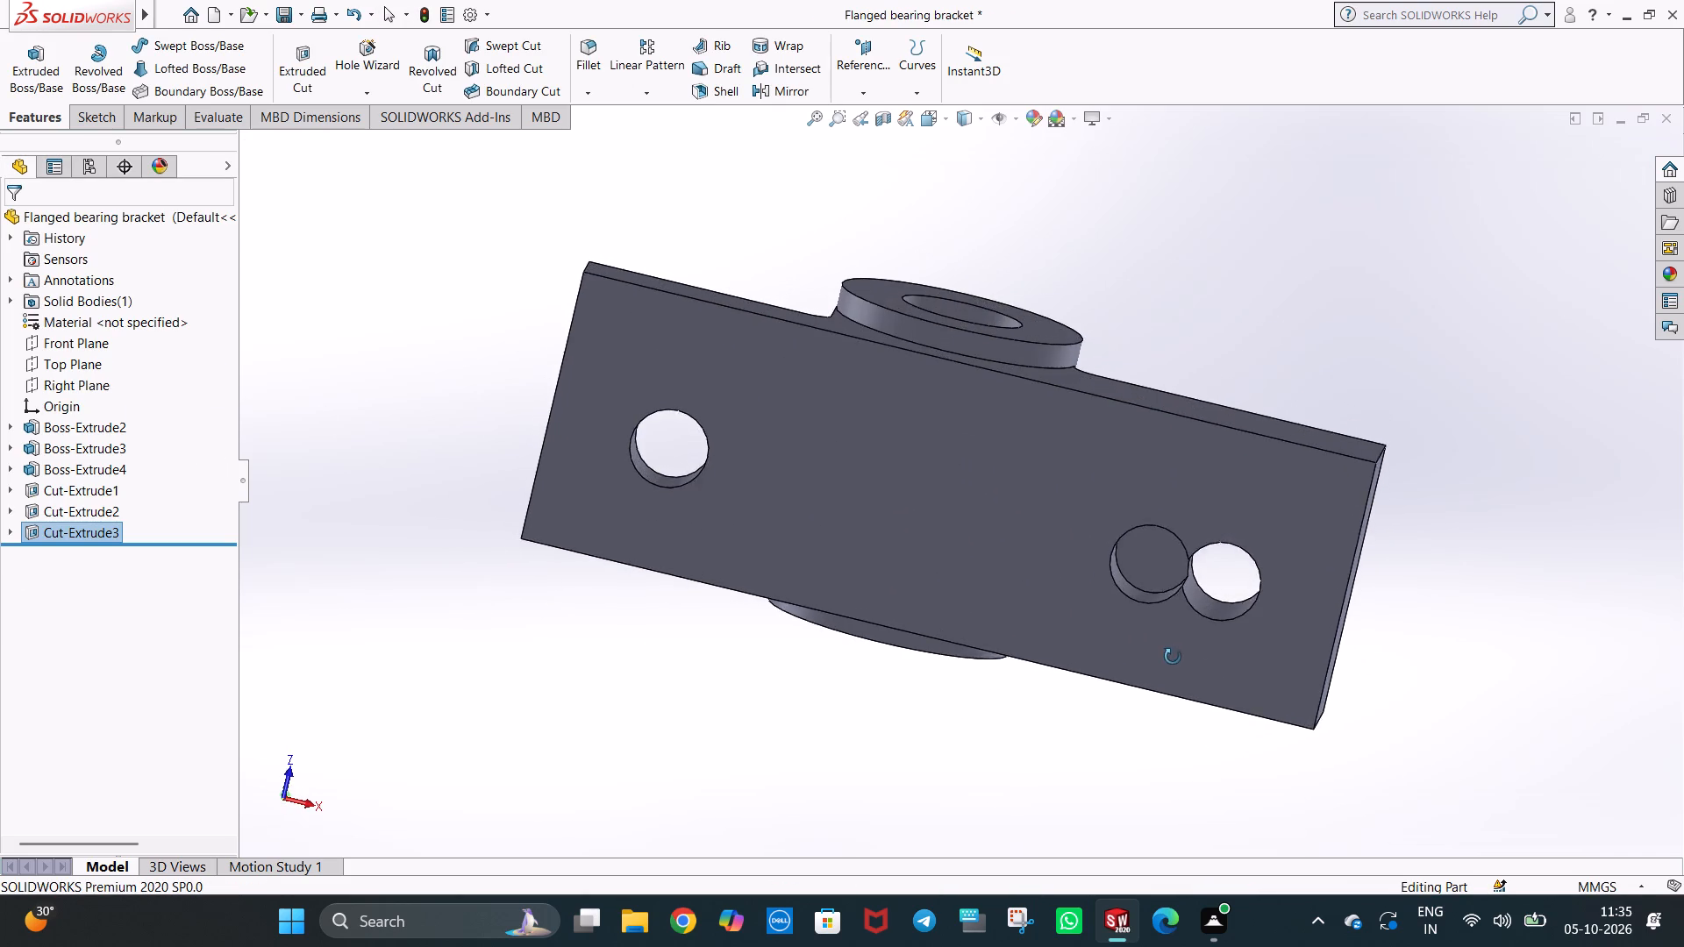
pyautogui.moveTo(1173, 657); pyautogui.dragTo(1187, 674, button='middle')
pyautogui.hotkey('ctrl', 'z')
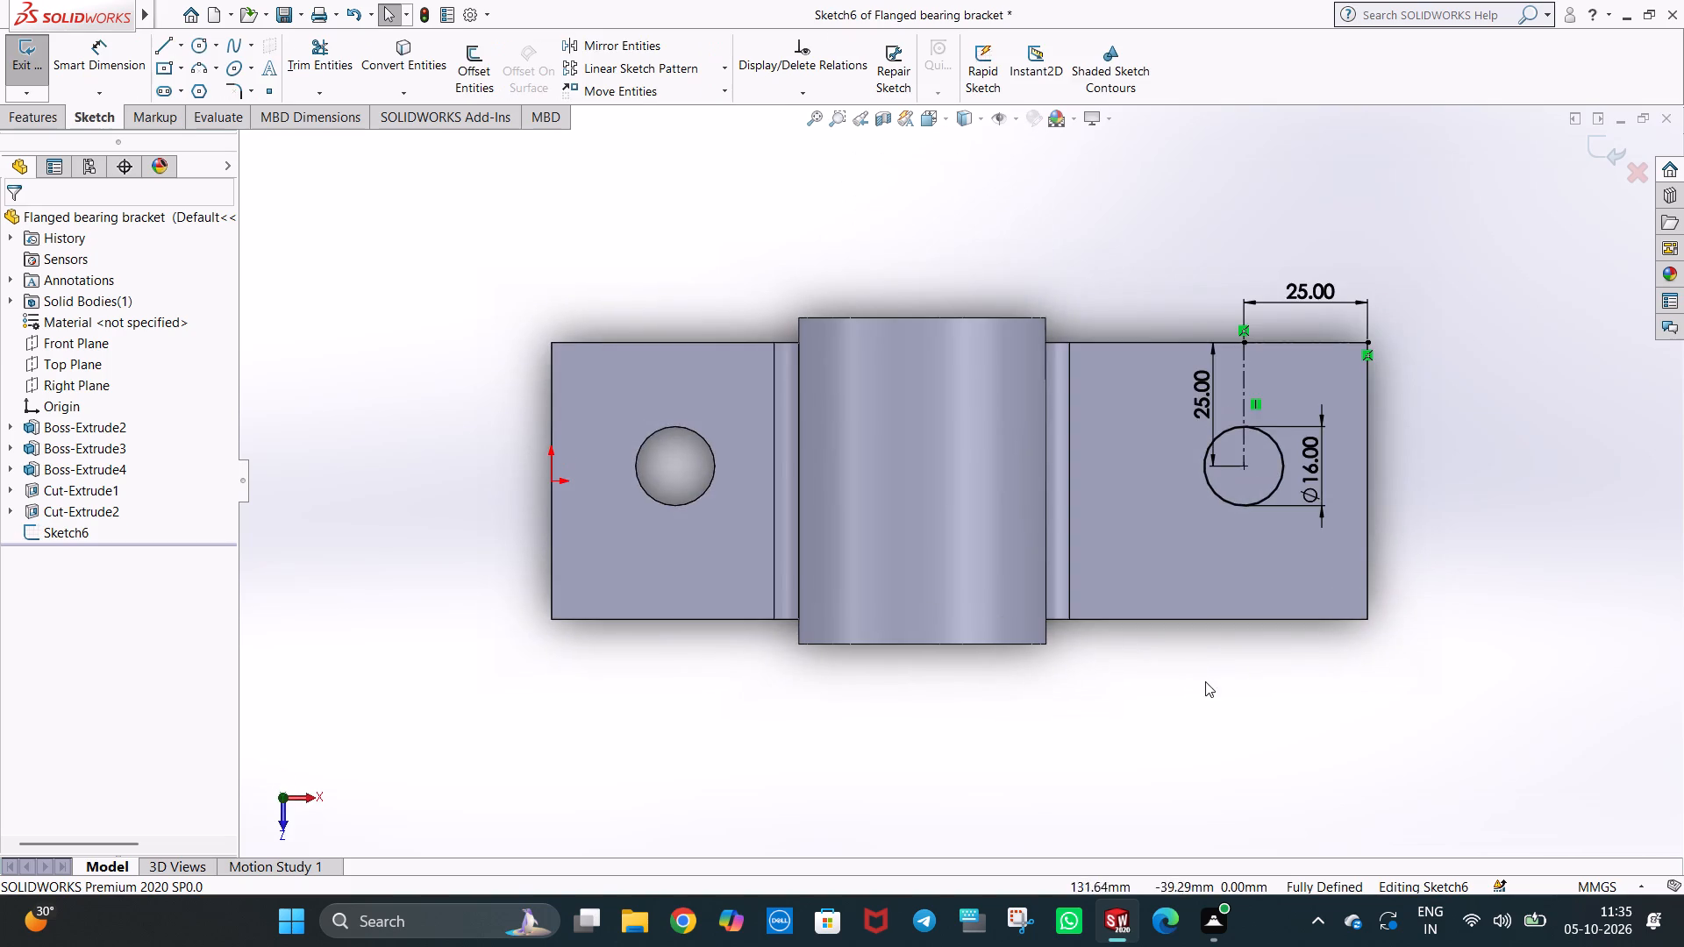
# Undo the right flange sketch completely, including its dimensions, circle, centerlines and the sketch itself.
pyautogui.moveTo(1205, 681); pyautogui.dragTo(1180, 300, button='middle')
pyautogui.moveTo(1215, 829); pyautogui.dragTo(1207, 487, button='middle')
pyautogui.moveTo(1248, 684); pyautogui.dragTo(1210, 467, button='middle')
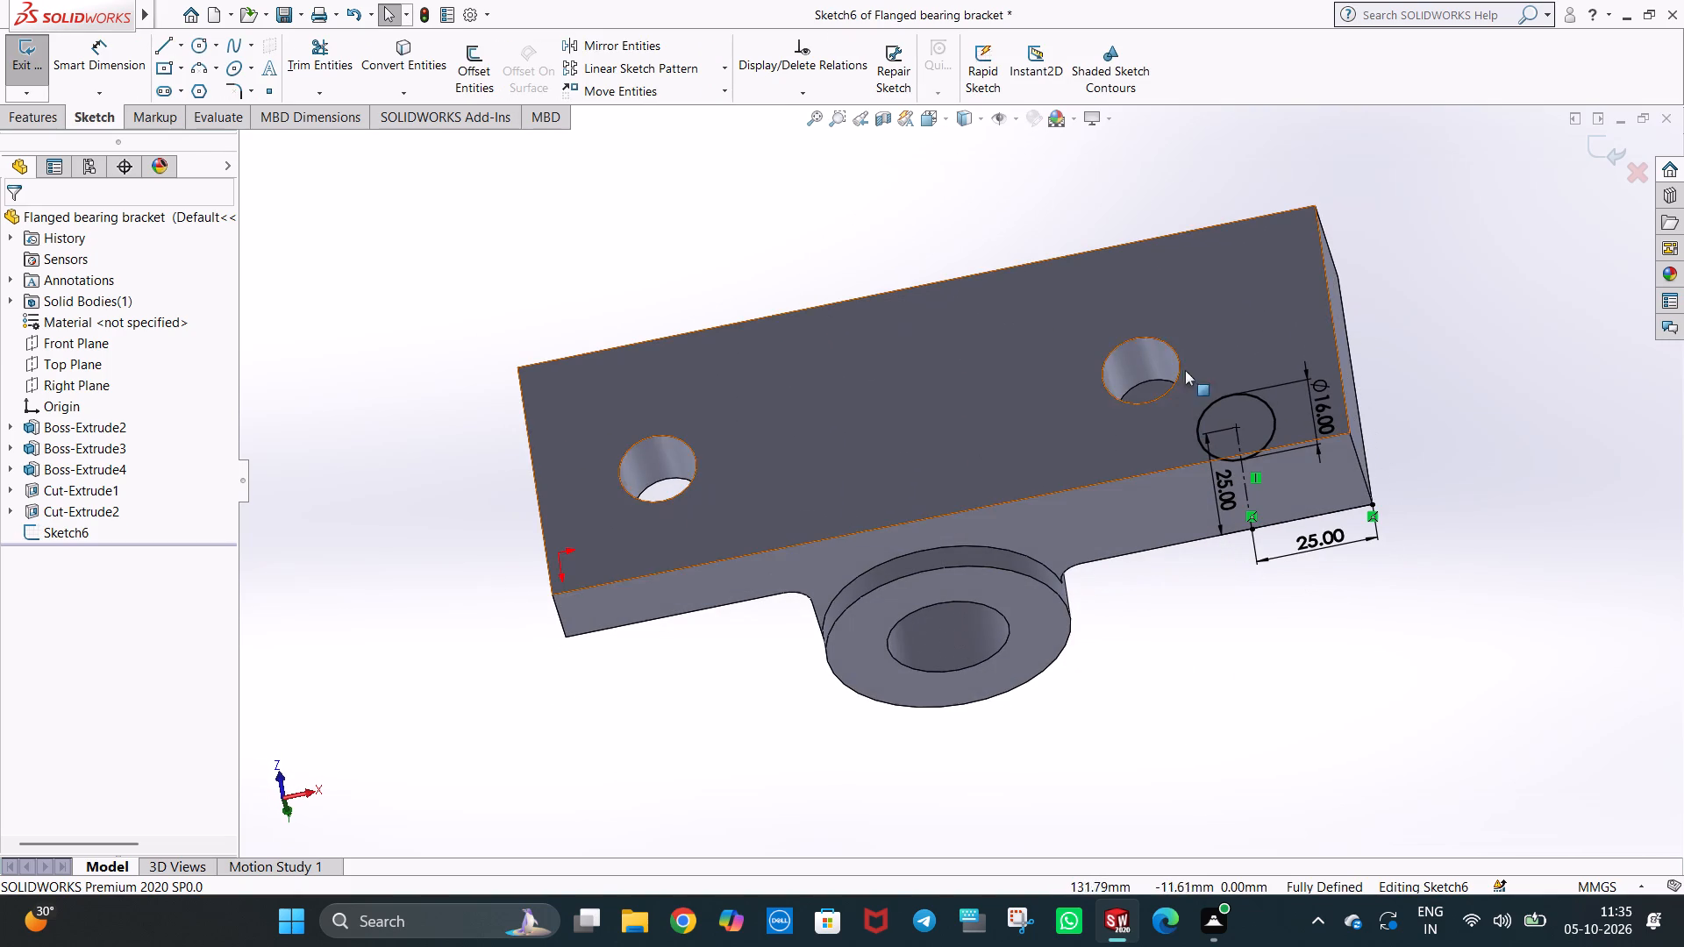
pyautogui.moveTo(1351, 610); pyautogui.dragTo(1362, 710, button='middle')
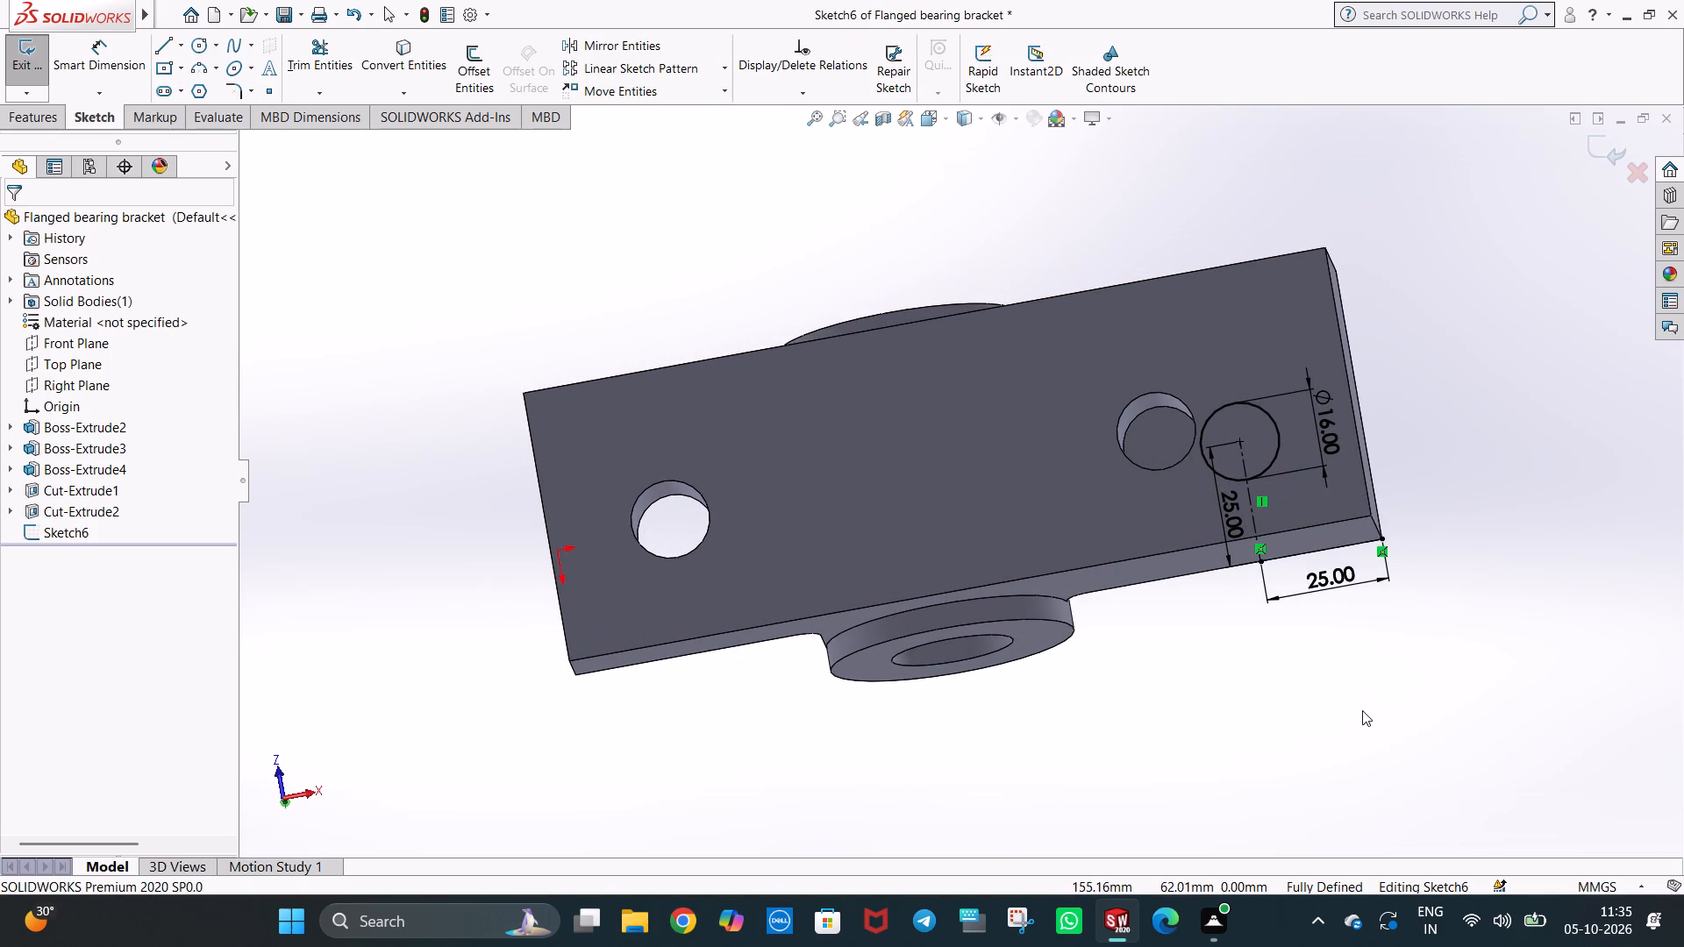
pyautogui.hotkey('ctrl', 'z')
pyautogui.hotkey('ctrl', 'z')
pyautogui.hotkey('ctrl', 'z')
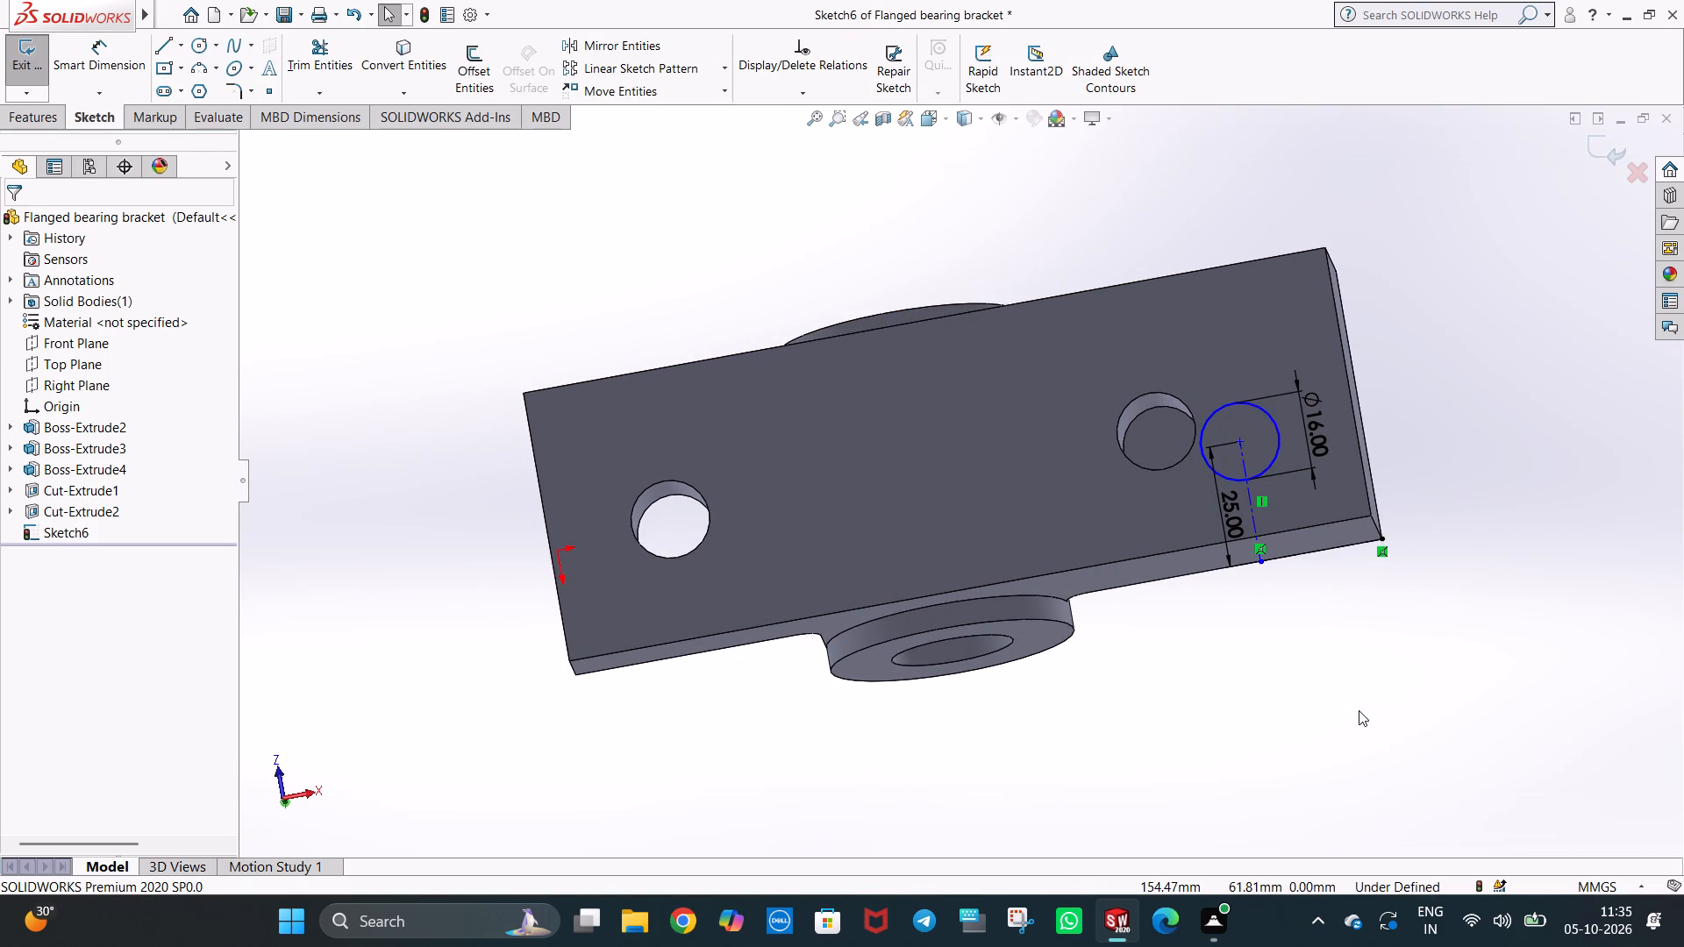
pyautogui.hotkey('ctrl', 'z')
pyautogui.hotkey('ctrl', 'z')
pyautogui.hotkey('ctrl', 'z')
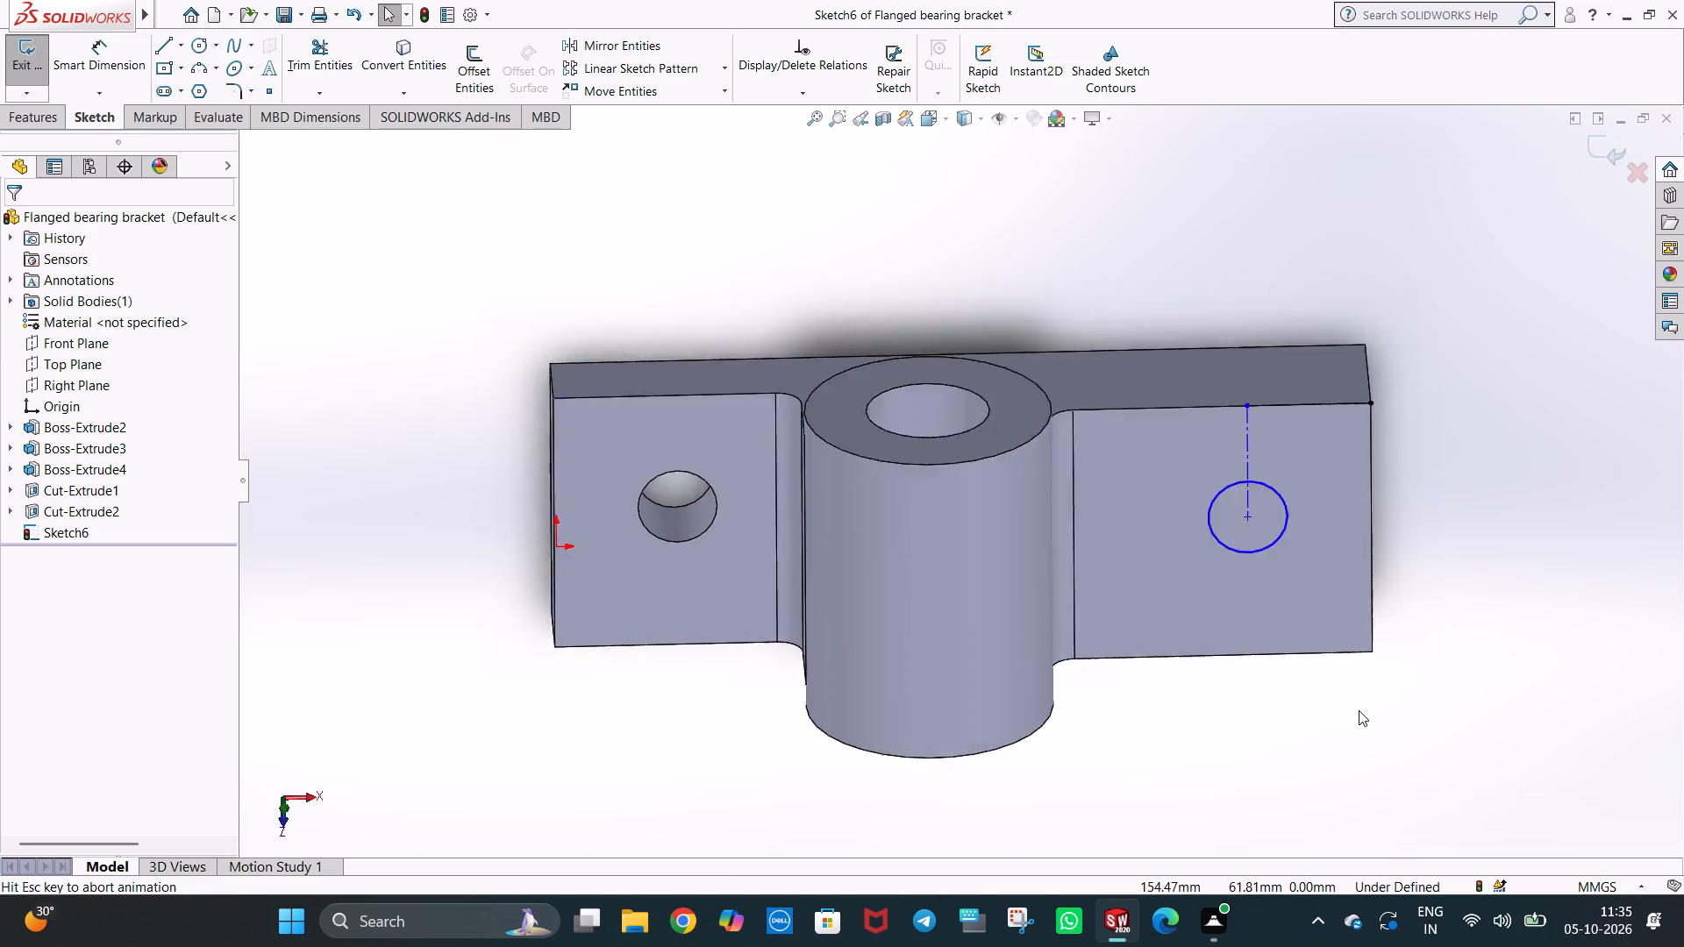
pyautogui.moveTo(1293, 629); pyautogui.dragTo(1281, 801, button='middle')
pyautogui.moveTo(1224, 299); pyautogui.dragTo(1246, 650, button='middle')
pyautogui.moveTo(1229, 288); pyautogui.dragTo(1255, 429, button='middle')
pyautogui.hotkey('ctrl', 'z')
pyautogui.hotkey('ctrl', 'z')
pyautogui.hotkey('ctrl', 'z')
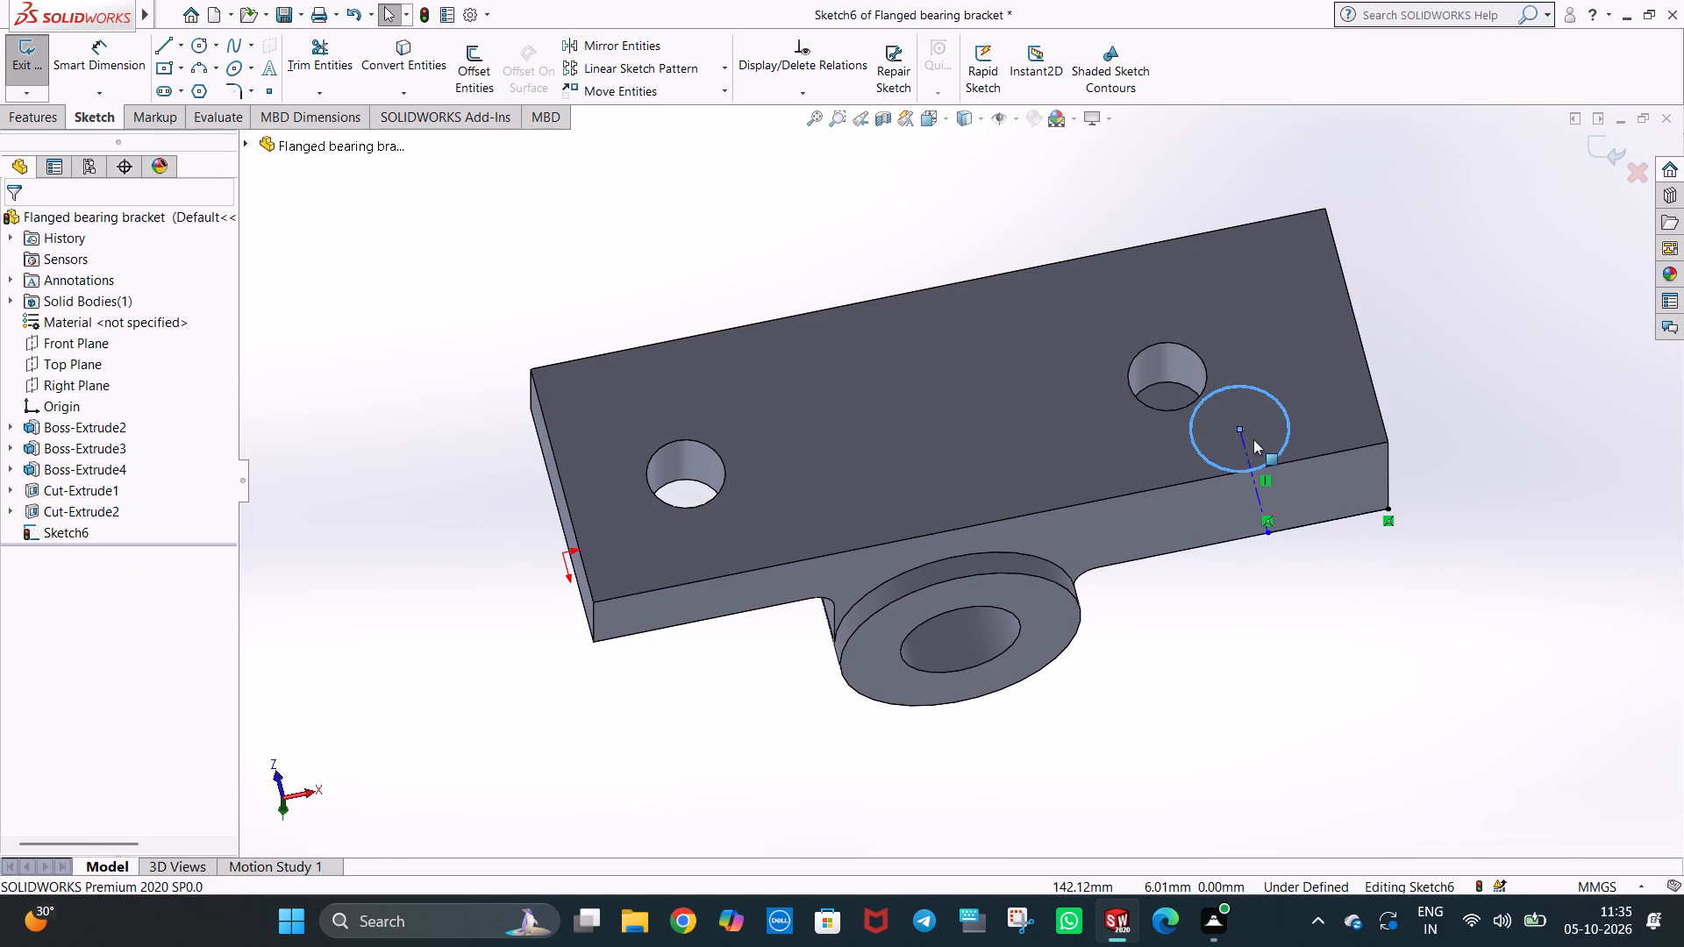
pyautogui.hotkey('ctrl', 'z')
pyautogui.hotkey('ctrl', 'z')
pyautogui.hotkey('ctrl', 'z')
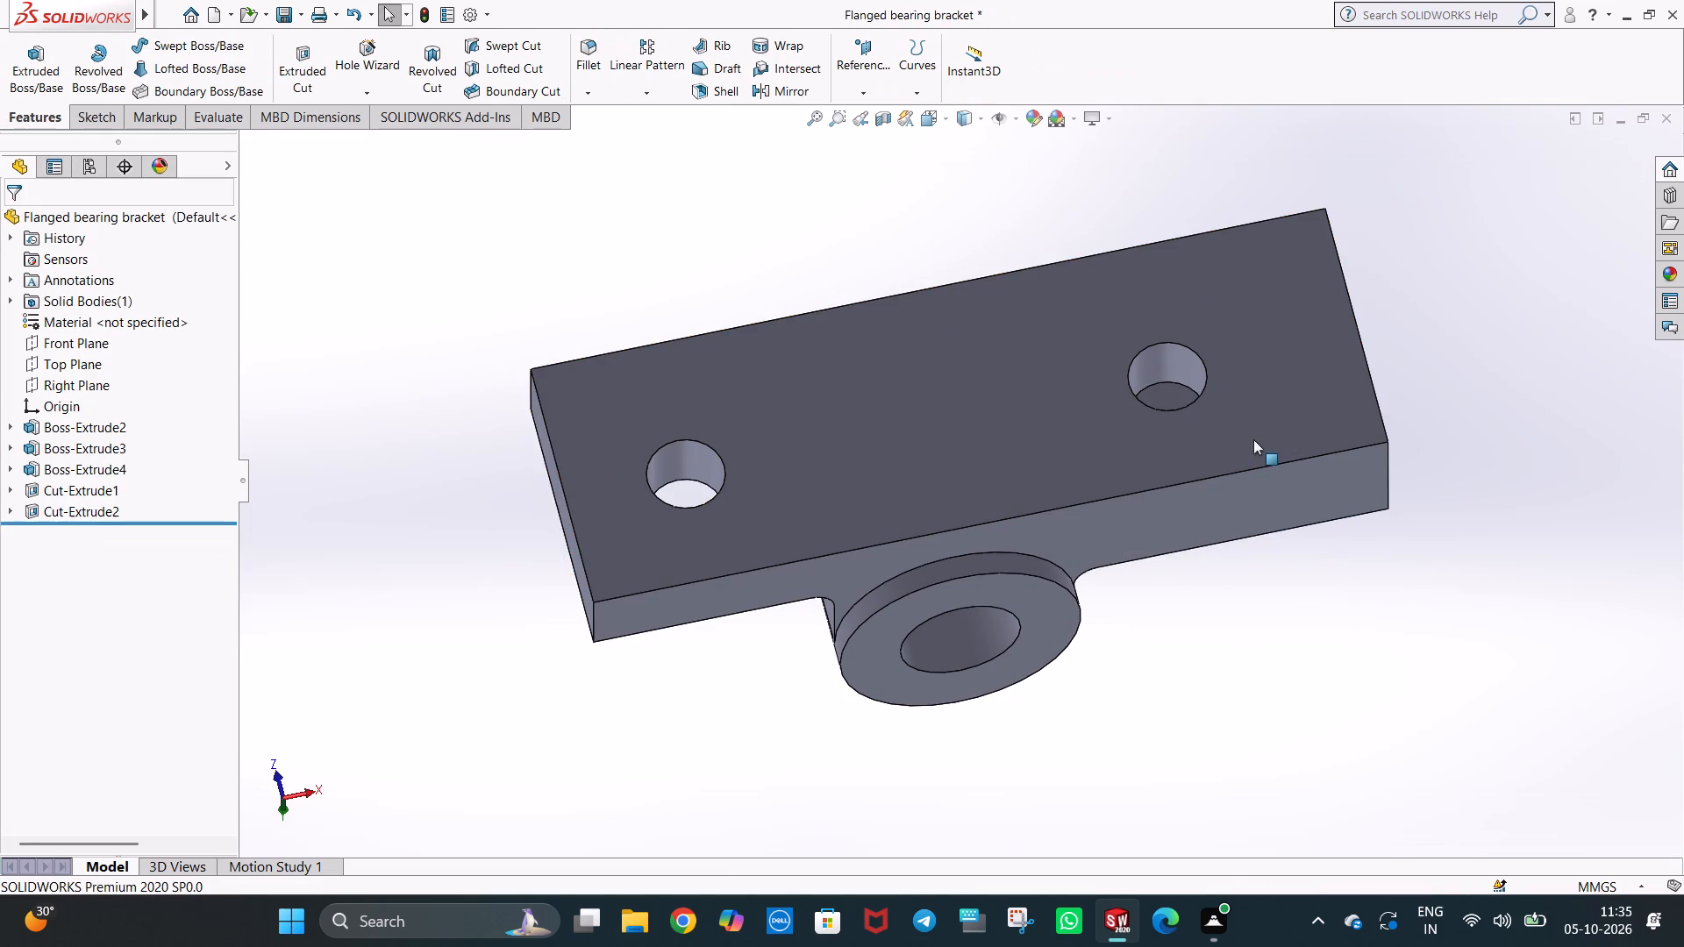
# Undo the earlier two-hole cut and delete the mirrored circle on the right flange from its sketch.
pyautogui.hotkey('ctrl', 'z')
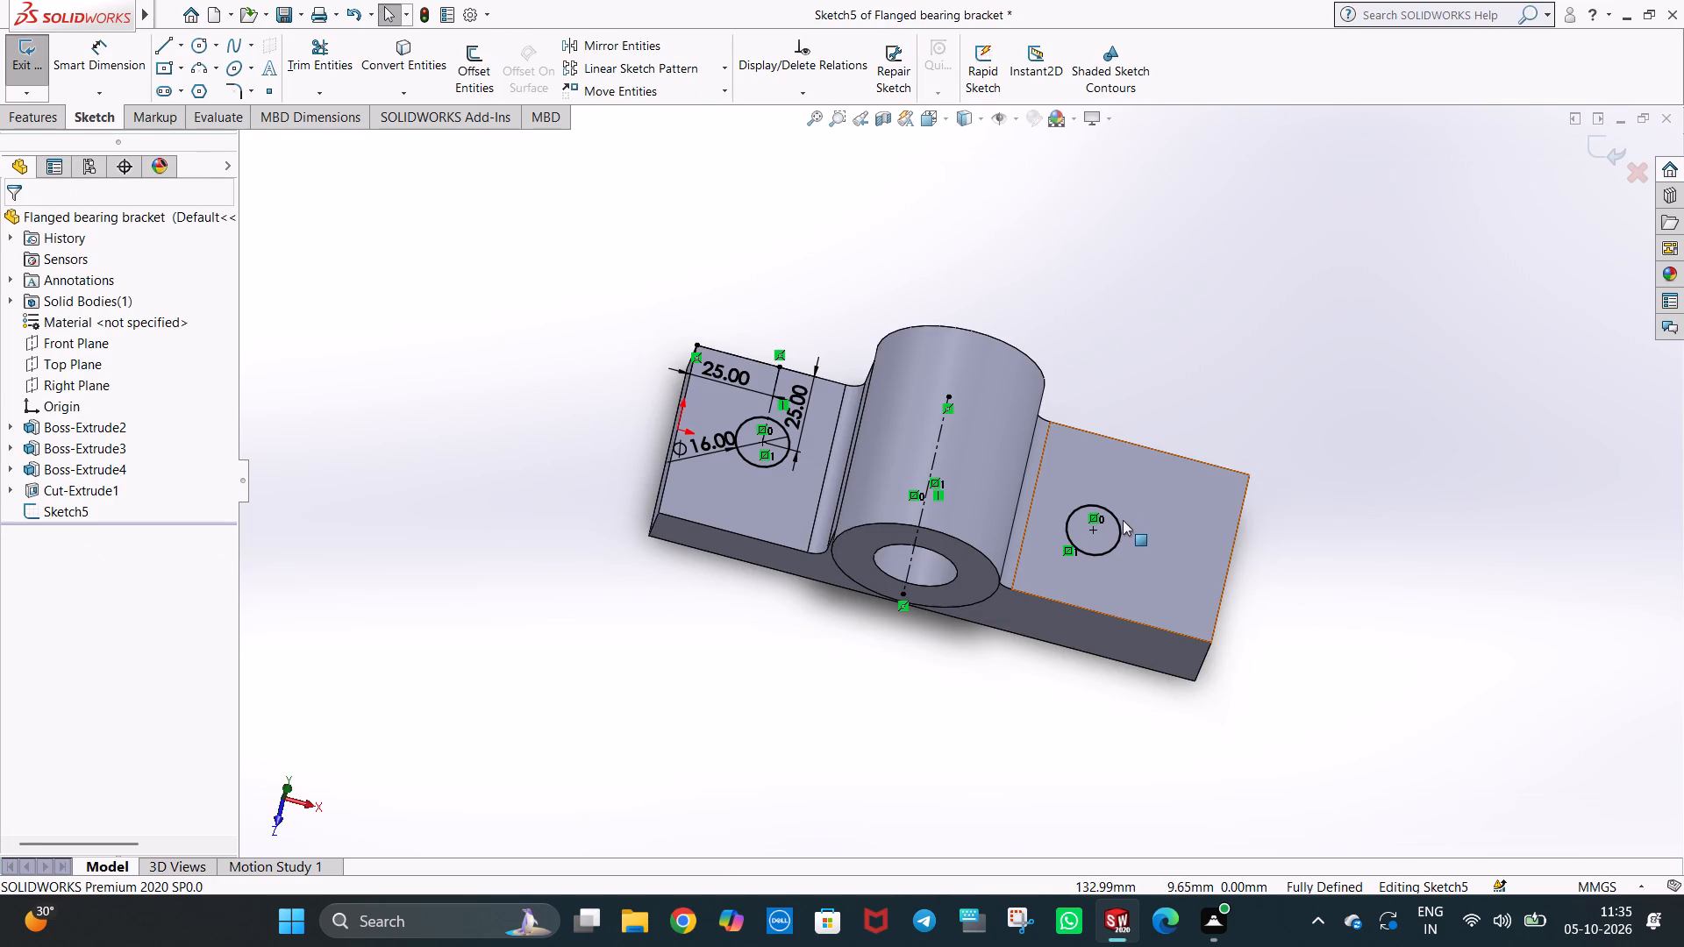
pyautogui.click(1117, 526)
pyautogui.press('Delete')
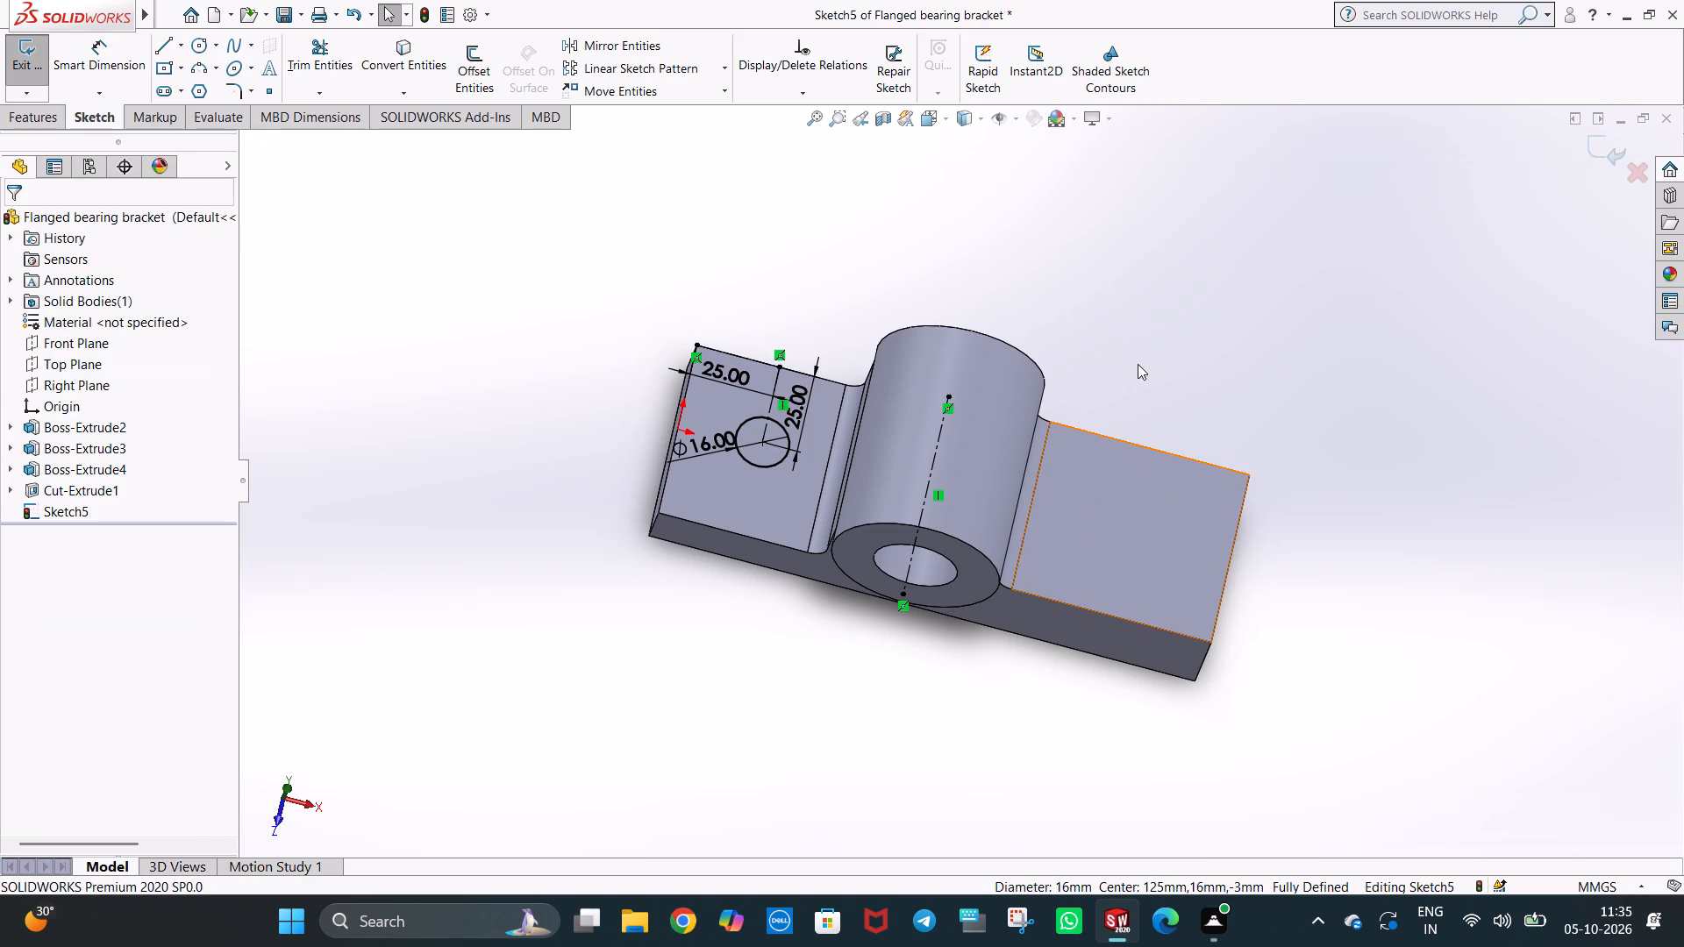
# Extrude-cut the remaining 16 mm circle on the left flange with the Through All end condition.
pyautogui.moveTo(1138, 364); pyautogui.dragTo(1163, 700, button='middle')
pyautogui.moveTo(1207, 376); pyautogui.dragTo(1229, 700, button='middle')
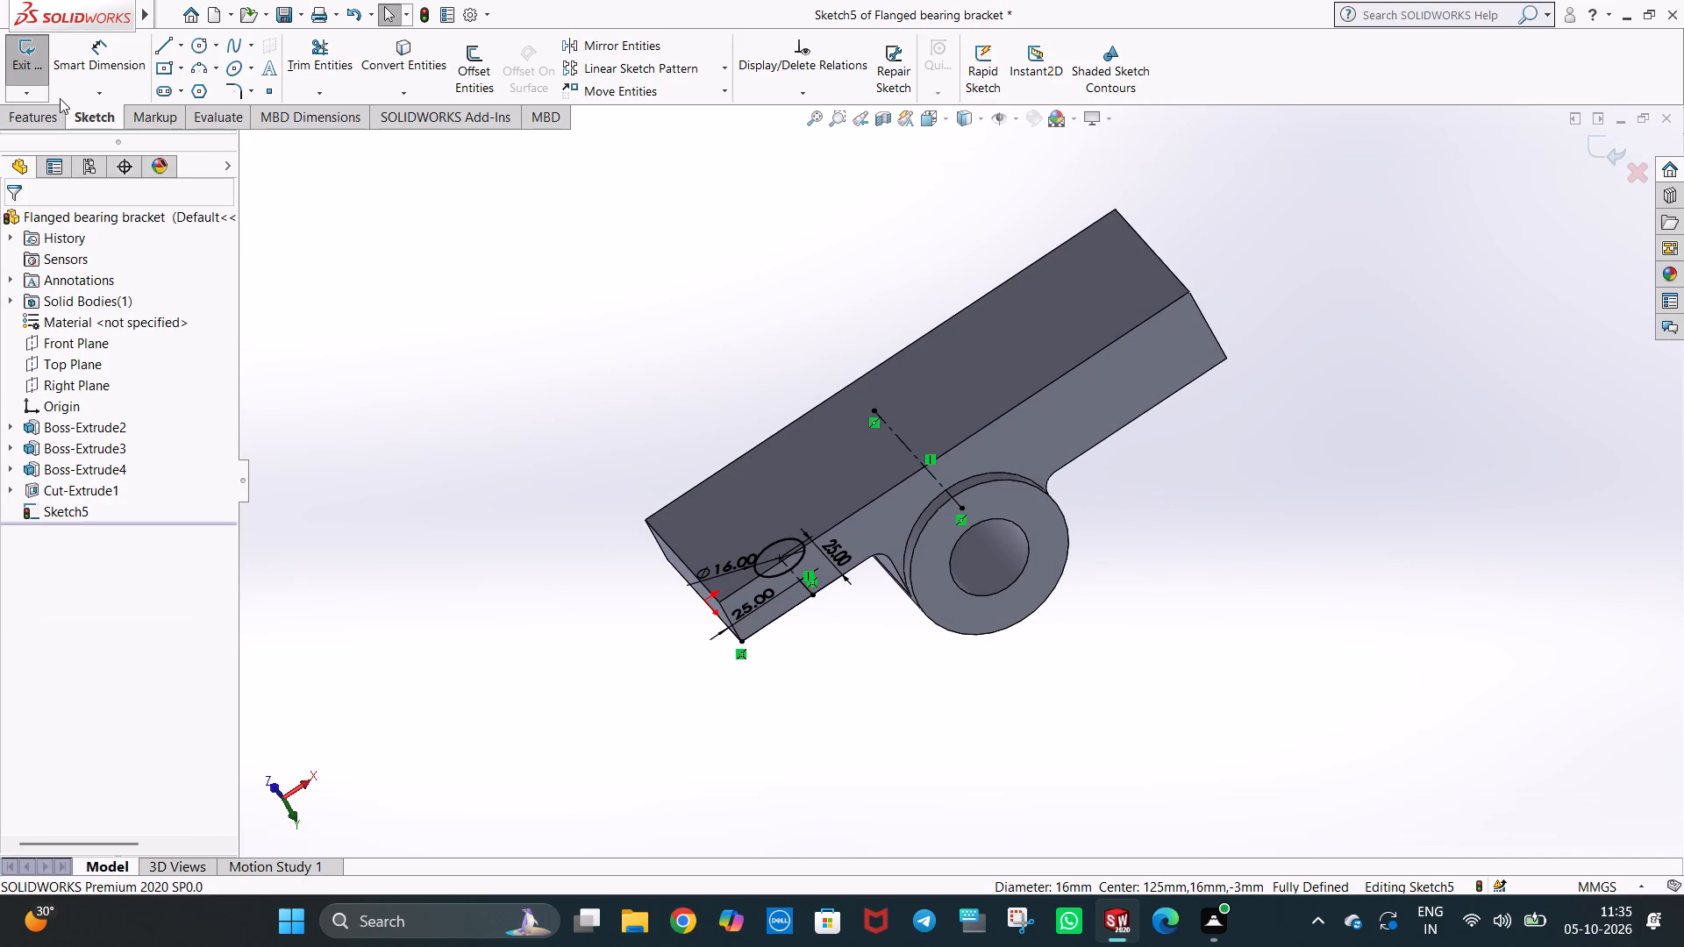
pyautogui.click(31, 113)
pyautogui.click(304, 57)
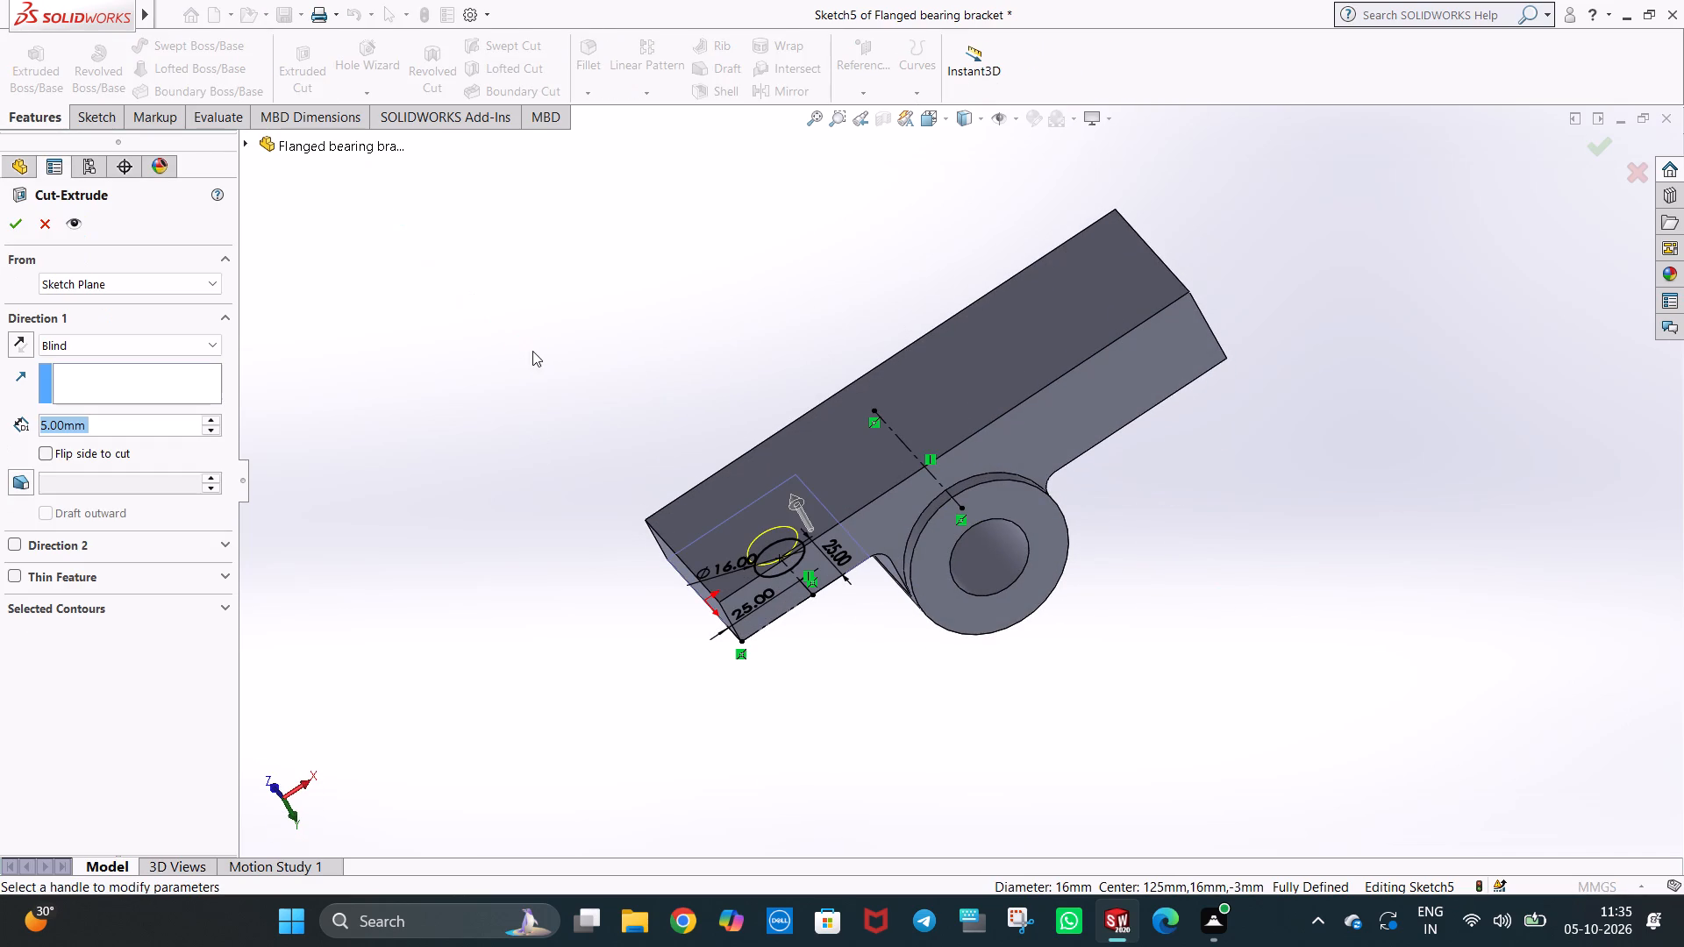
pyautogui.click(103, 344)
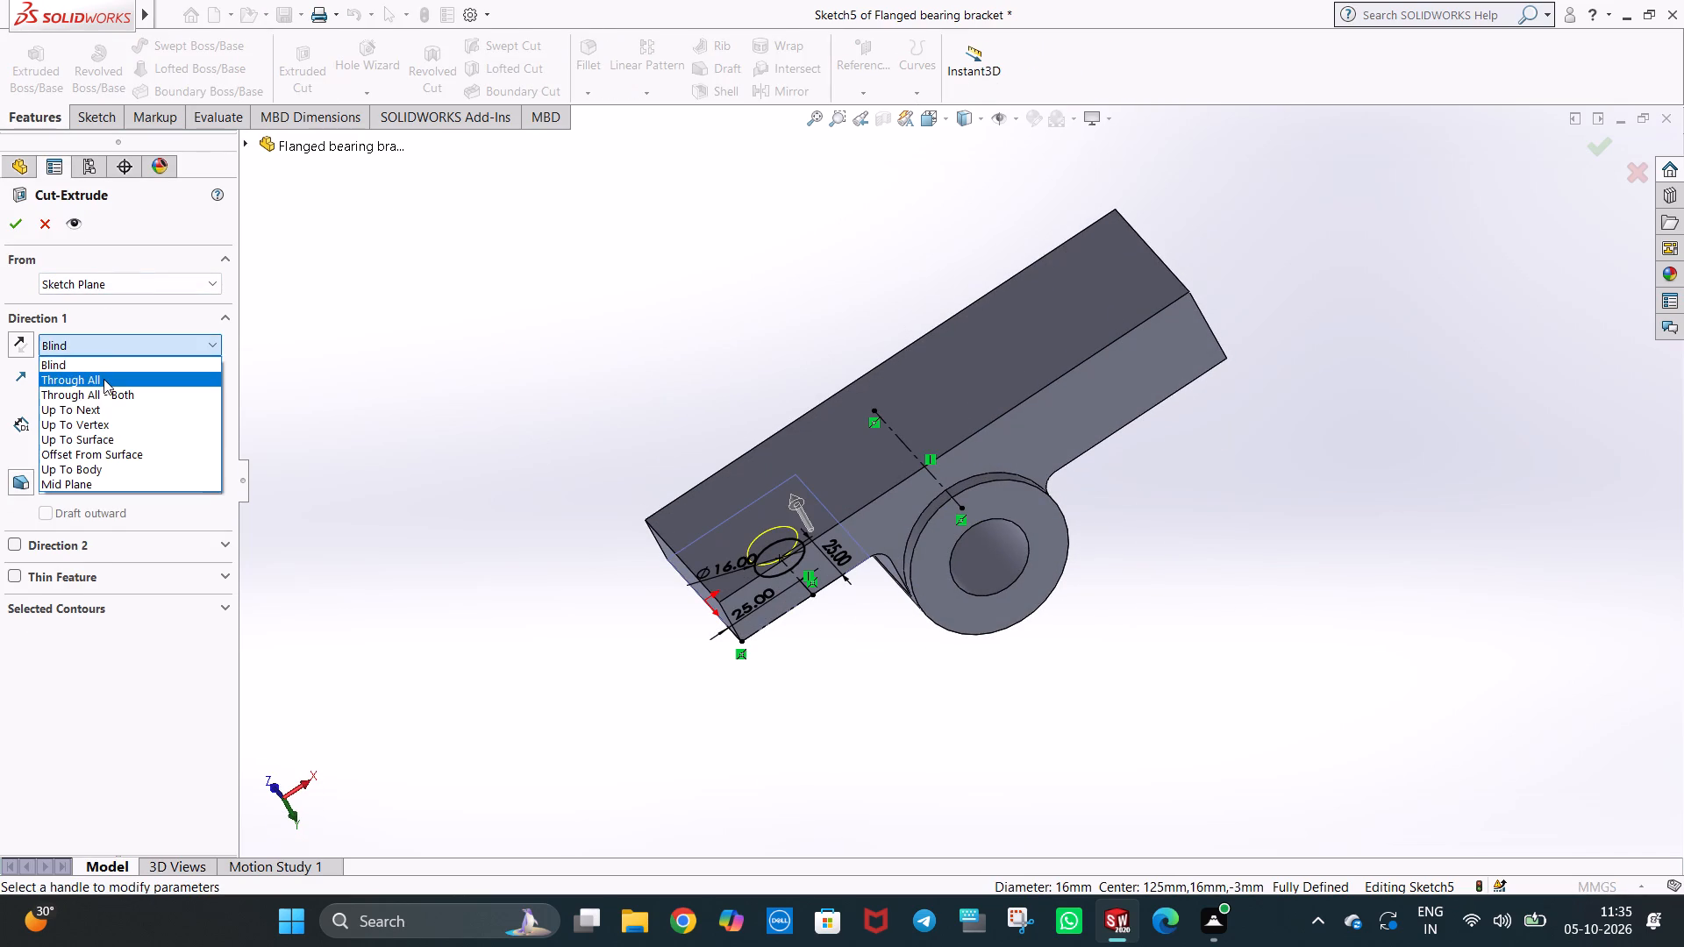
pyautogui.click(103, 379)
pyautogui.click(21, 221)
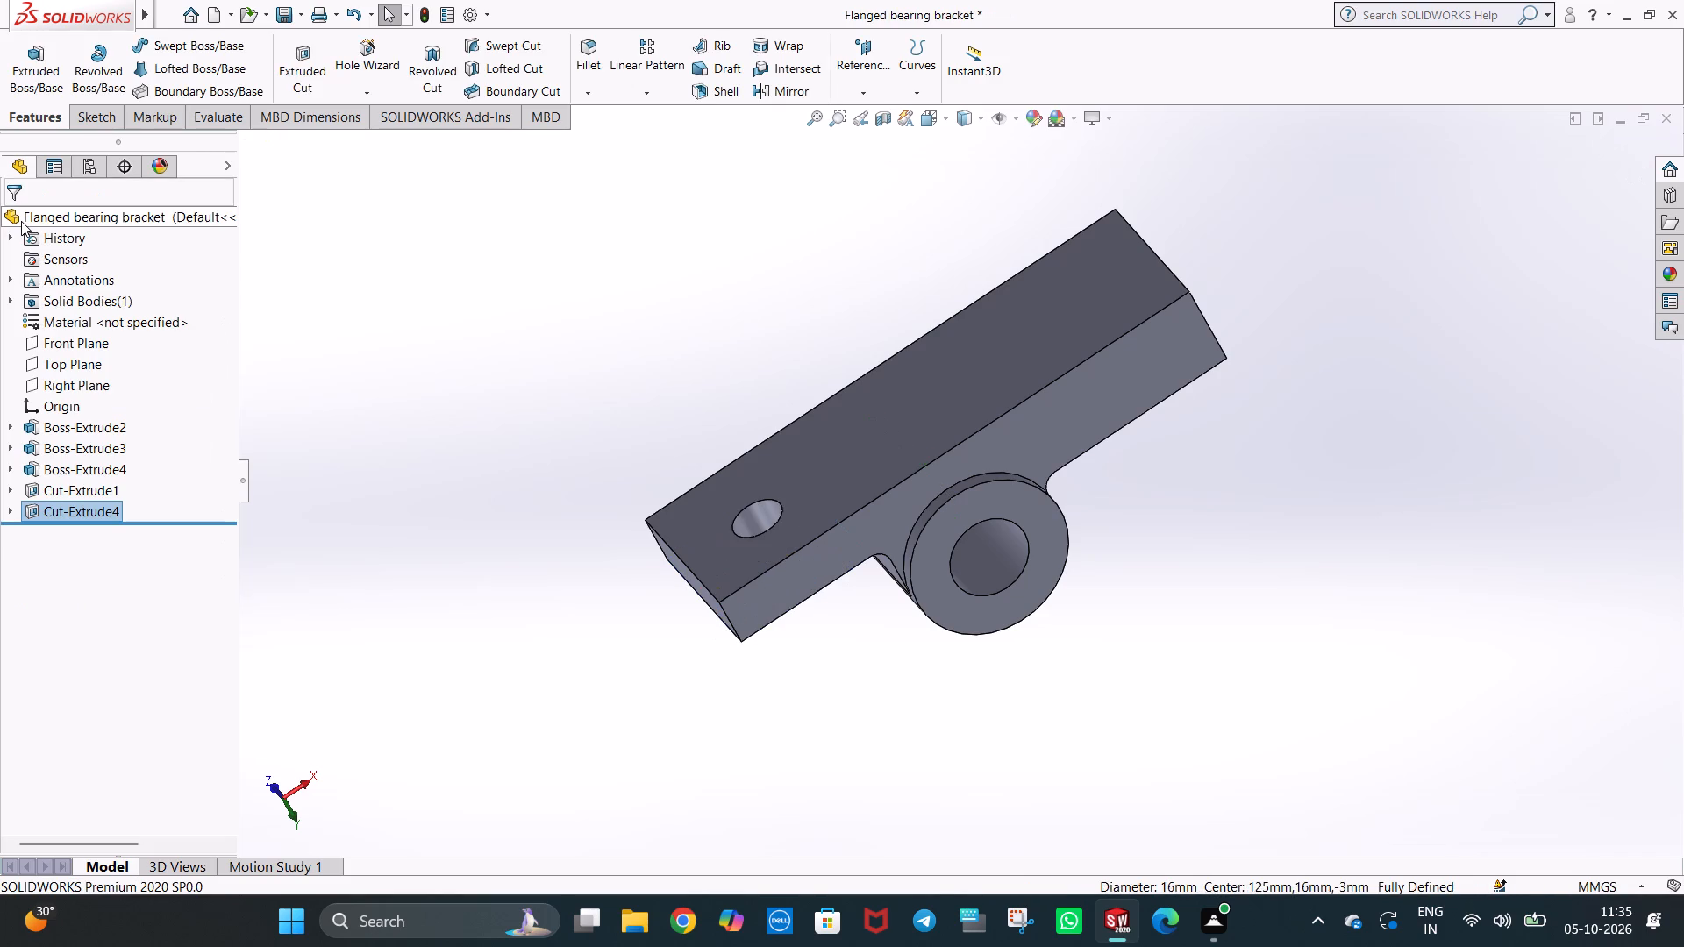
# Start a sketch on the right flange's top face and draw a 25 mm centerline along the back edge from the outer corner.
pyautogui.hotkey('ctrl', '7')
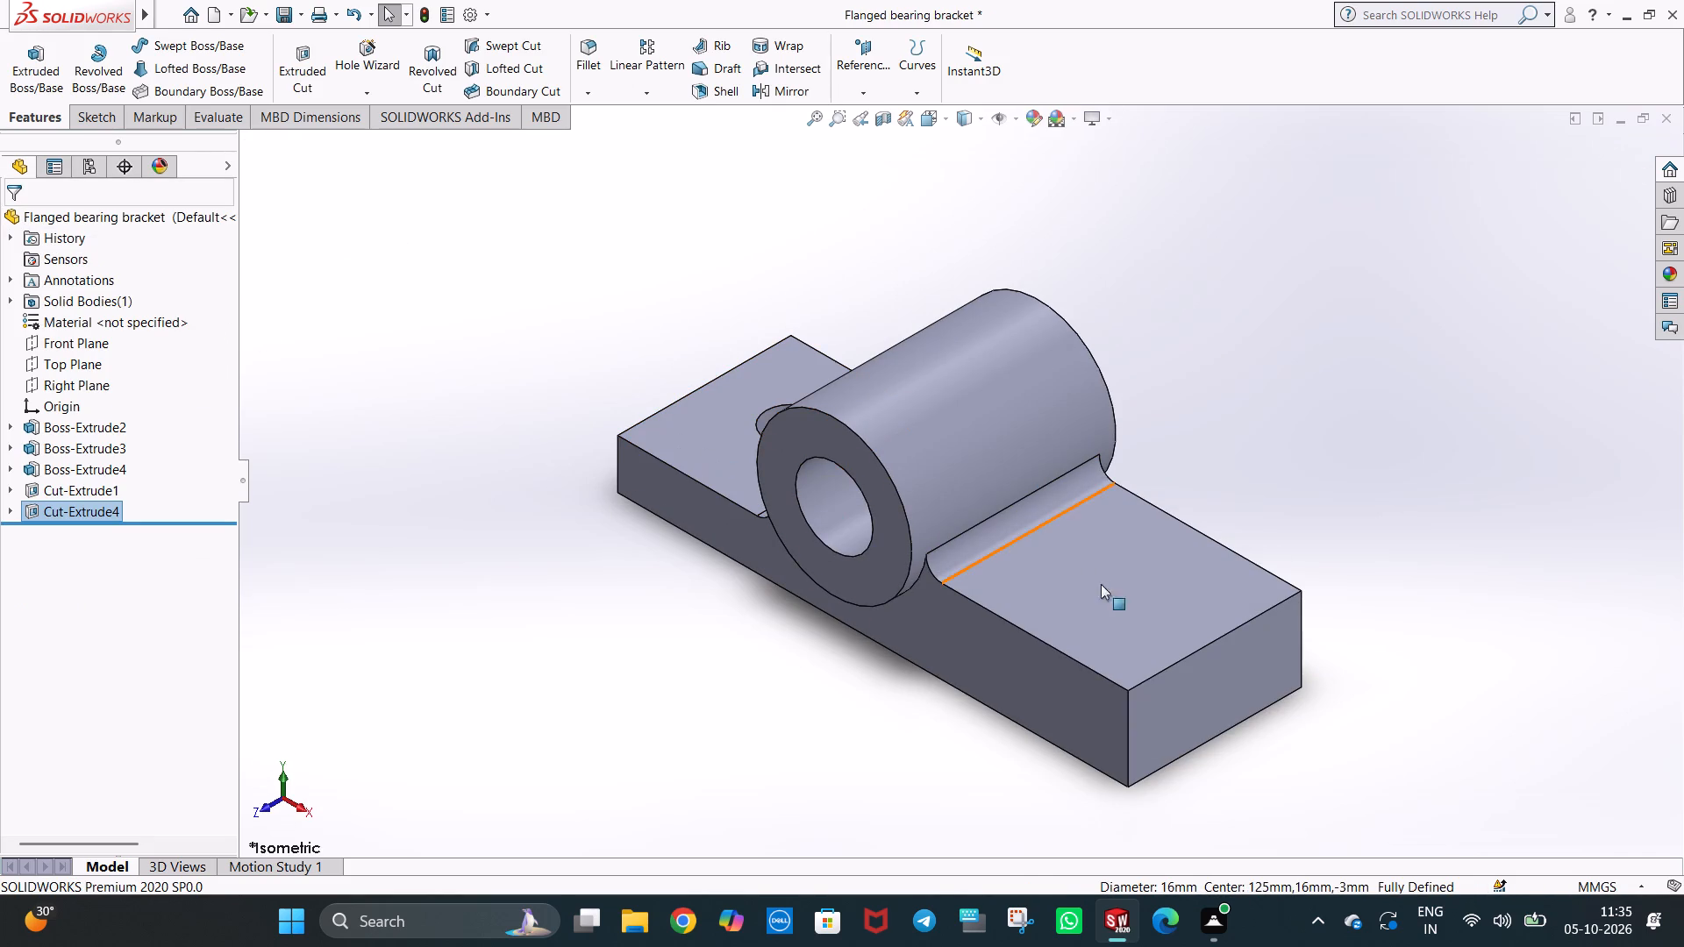
pyautogui.rightClick(1129, 596)
pyautogui.click(1174, 489)
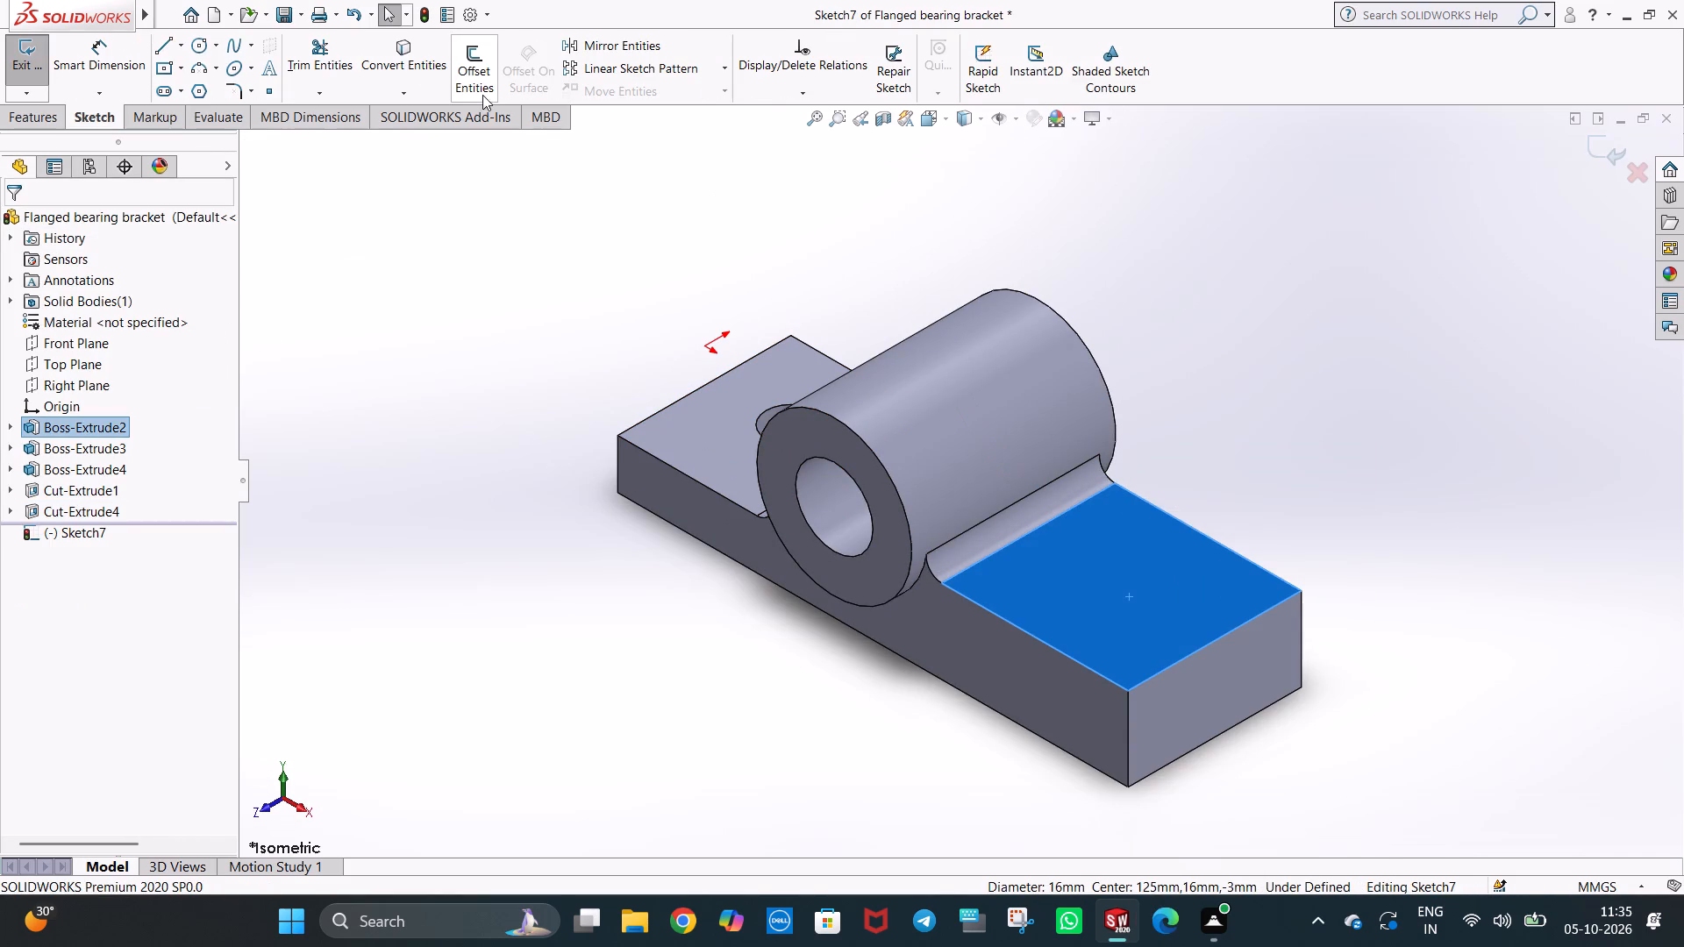
pyautogui.click(182, 49)
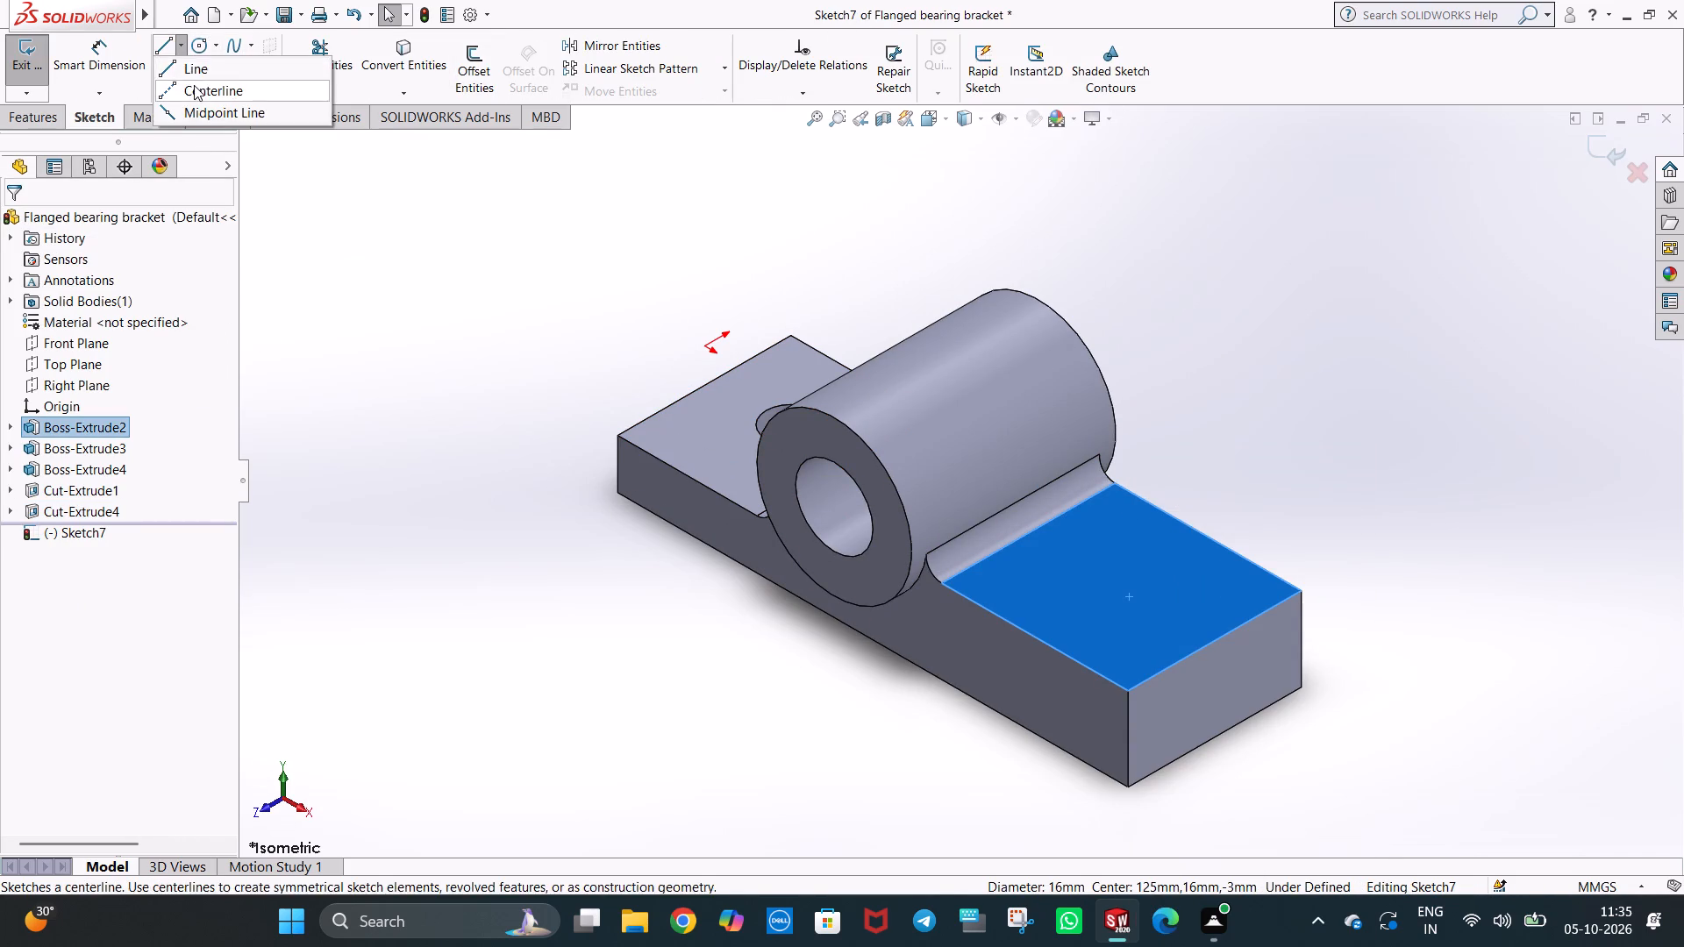
pyautogui.click(194, 85)
pyautogui.click(1299, 591)
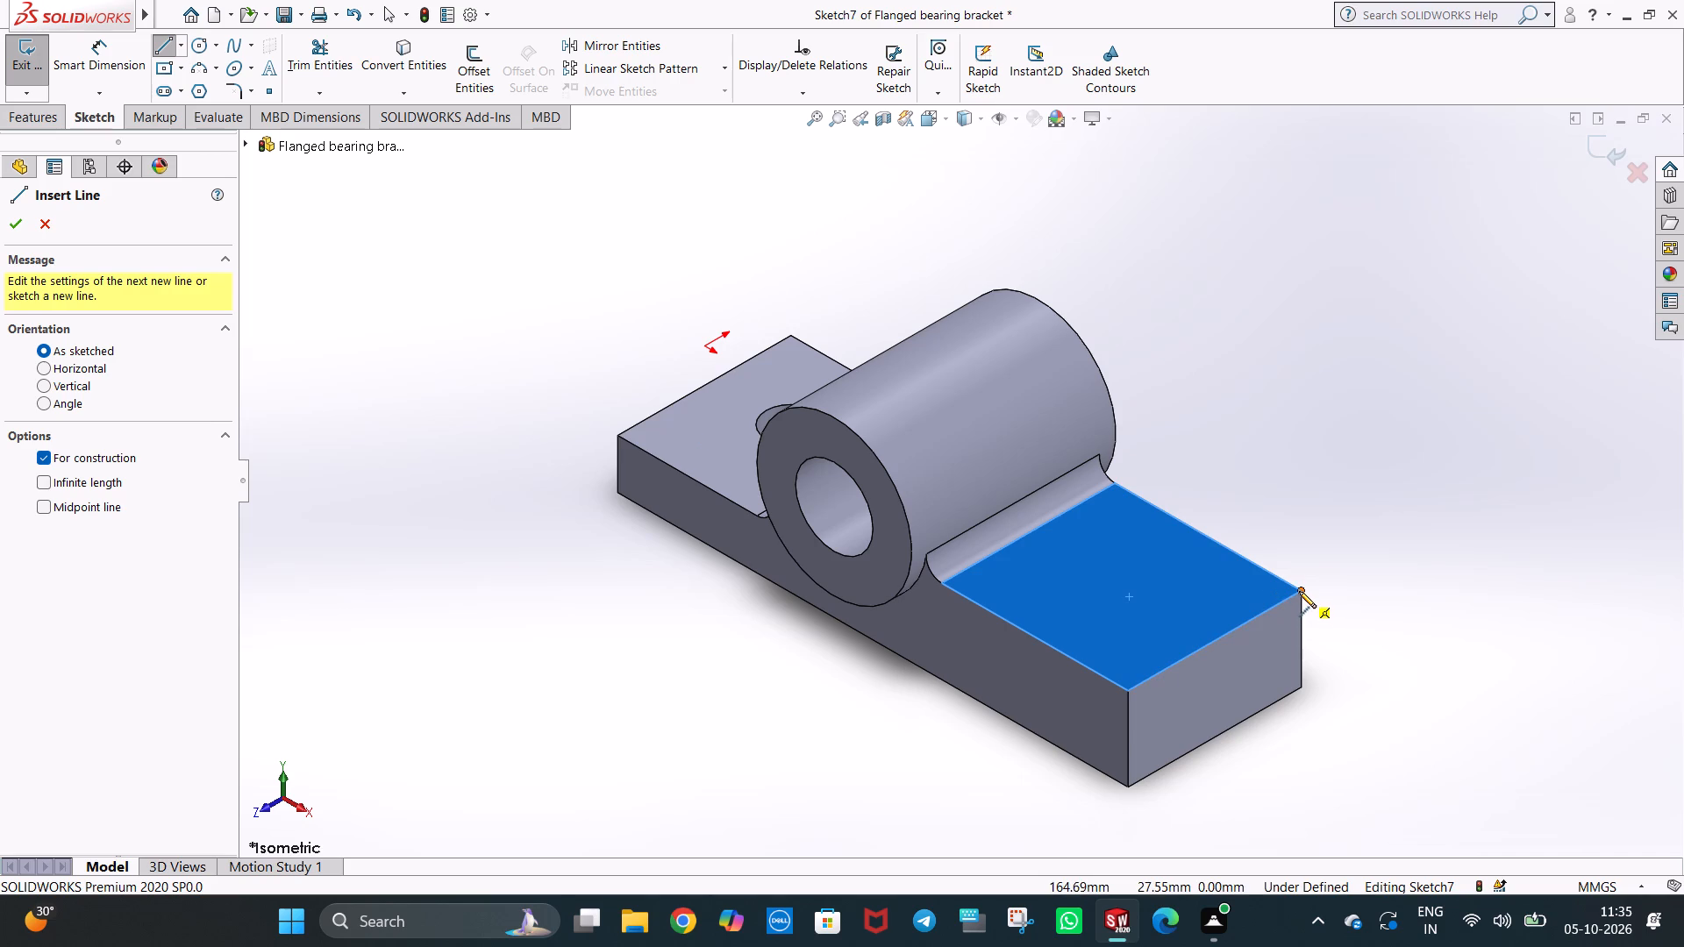
pyautogui.click(1222, 543)
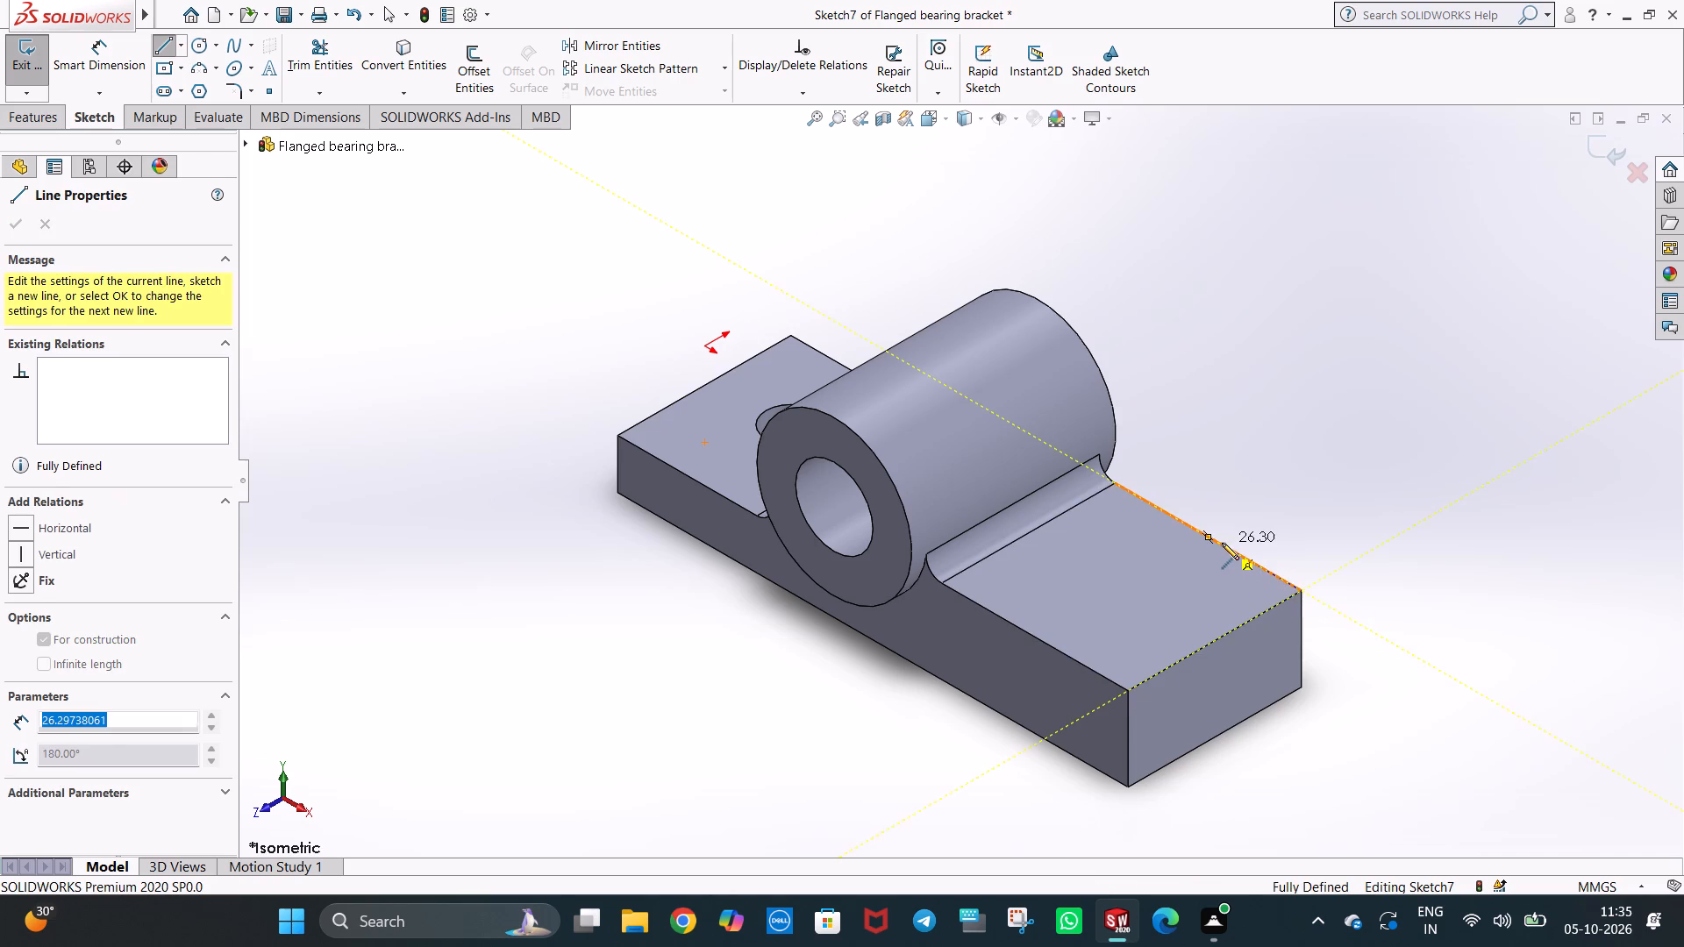
pyautogui.write('25')
pyautogui.press('Return')
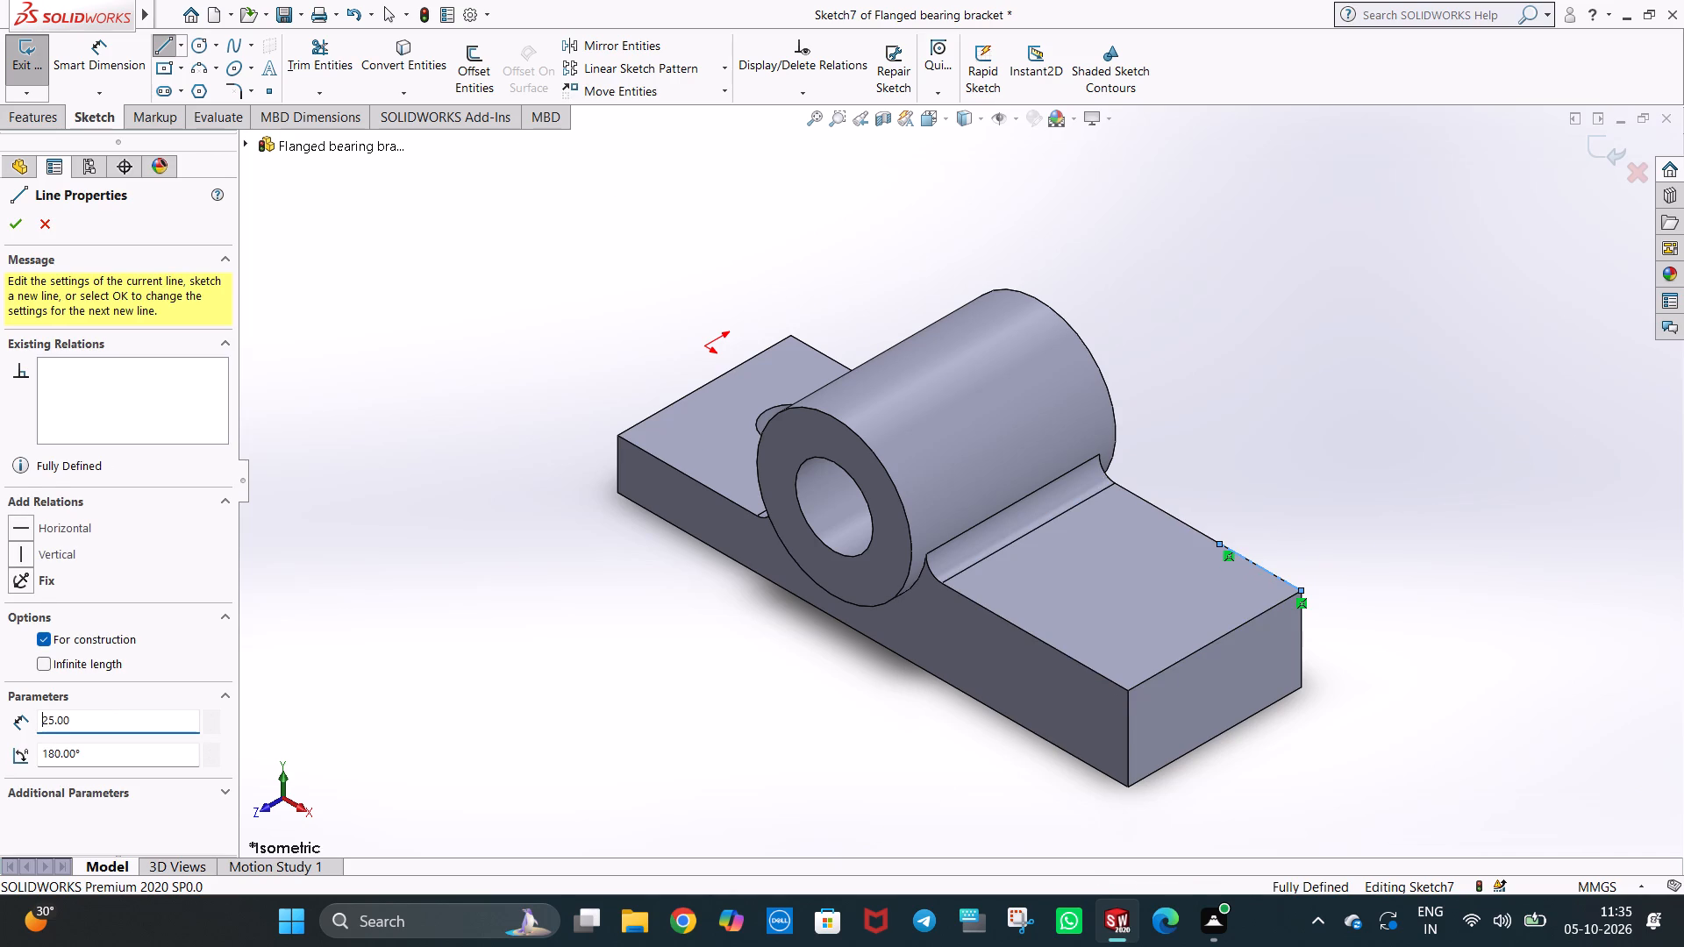
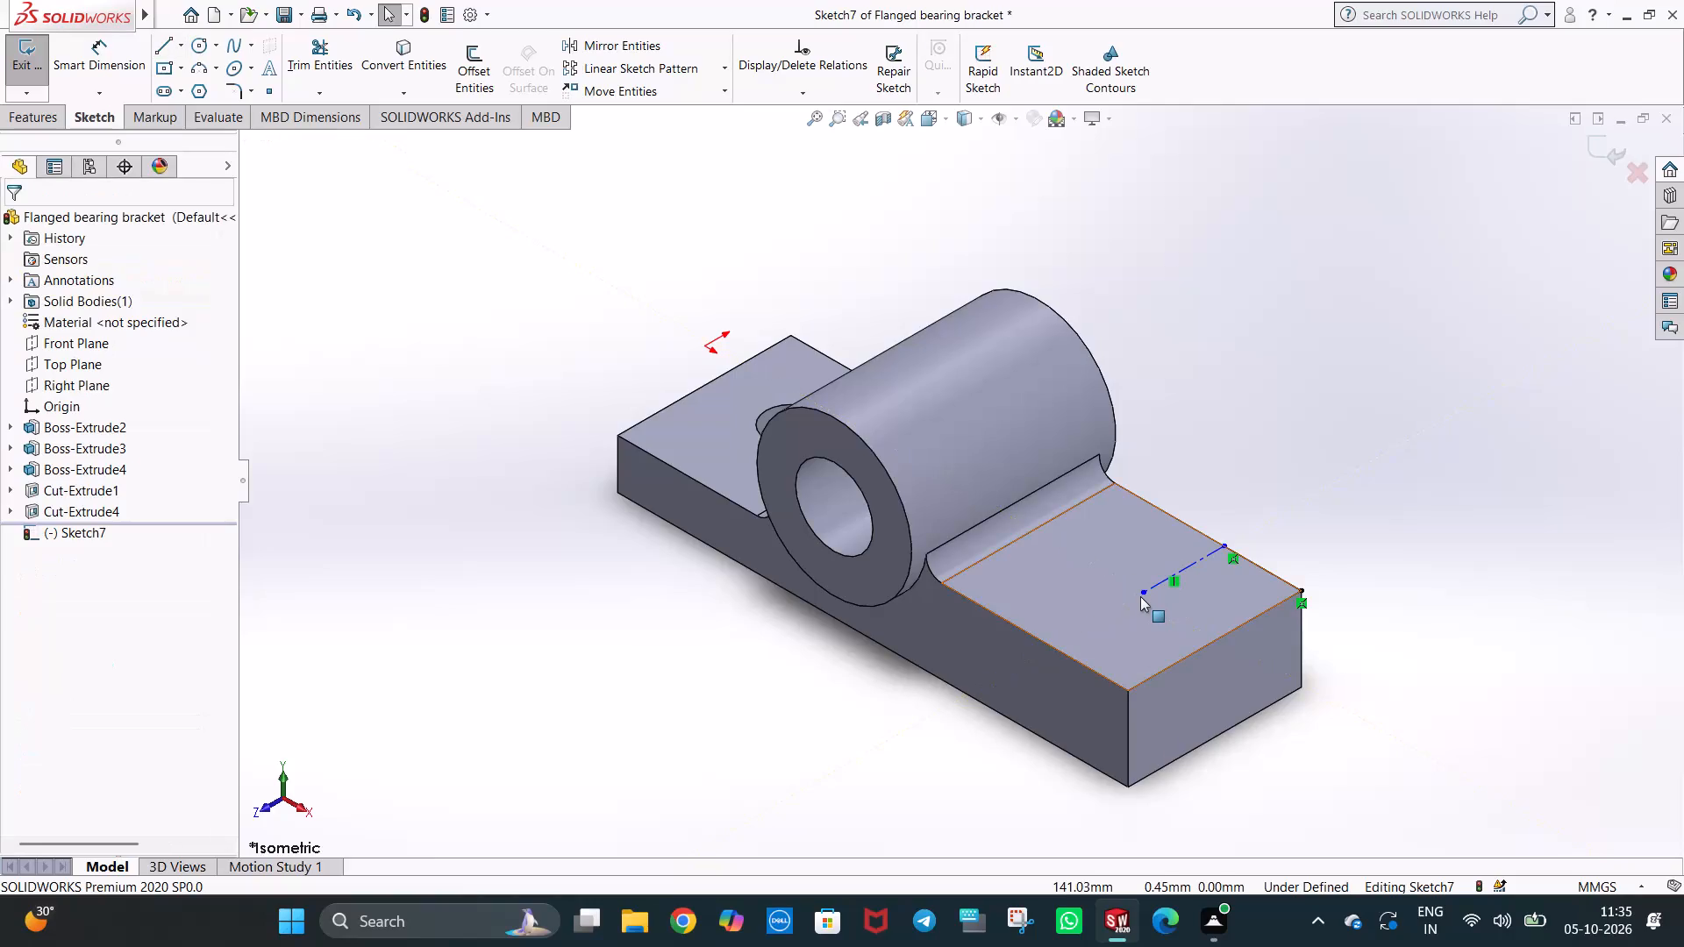
# Set the length of the vertical centerline on the right flange's sketch to 25 mm.
pyautogui.hotkey('ctrl', '7')
pyautogui.hotkey('ctrl', '8')
pyautogui.click(1552, 440)
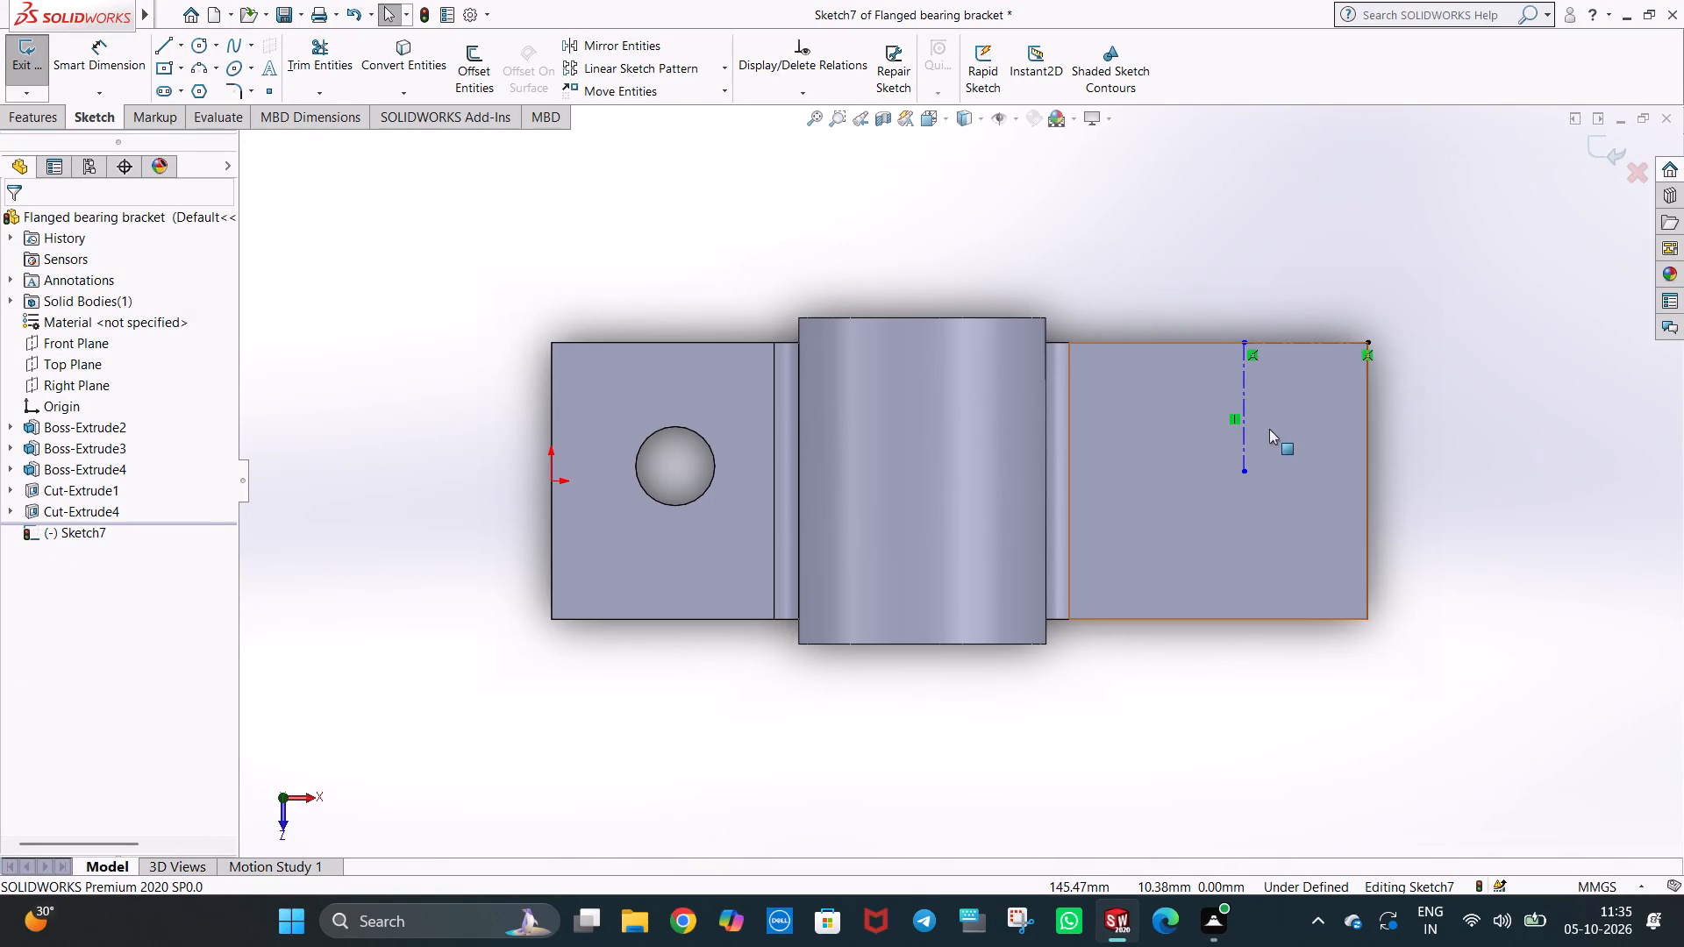
pyautogui.click(1248, 388)
pyautogui.write('25')
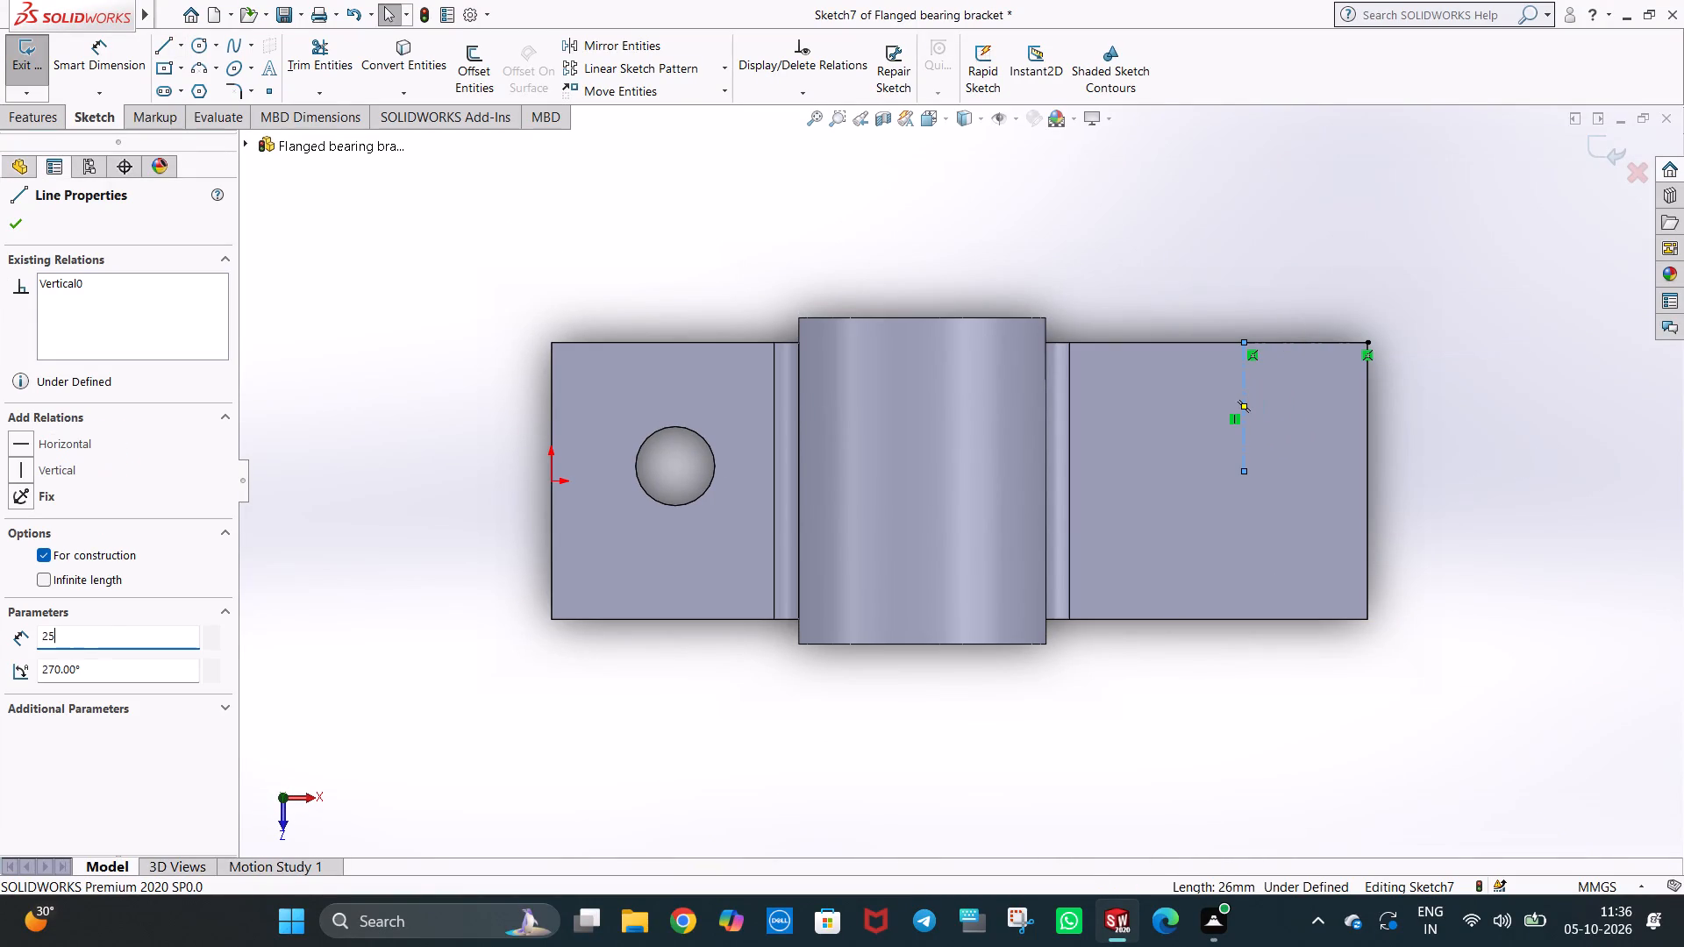
pyautogui.press('Return')
pyautogui.click(1340, 275)
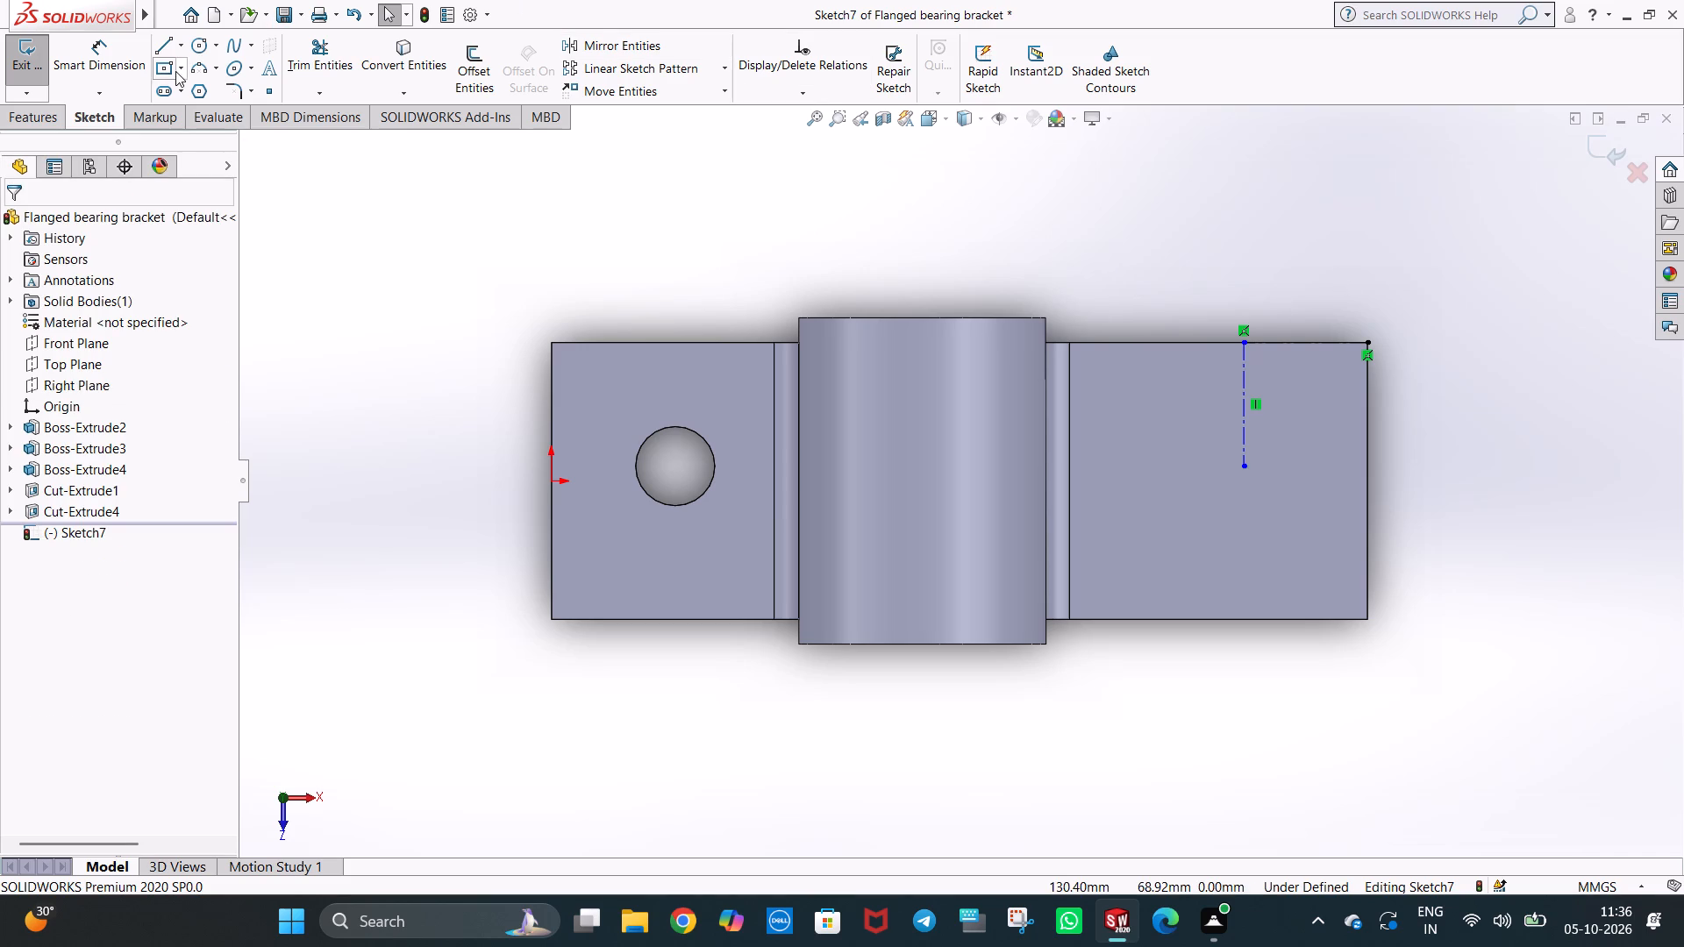
# Sketch a circle with an 8 mm radius centred on the free end of the vertical centerline.
pyautogui.click(190, 46)
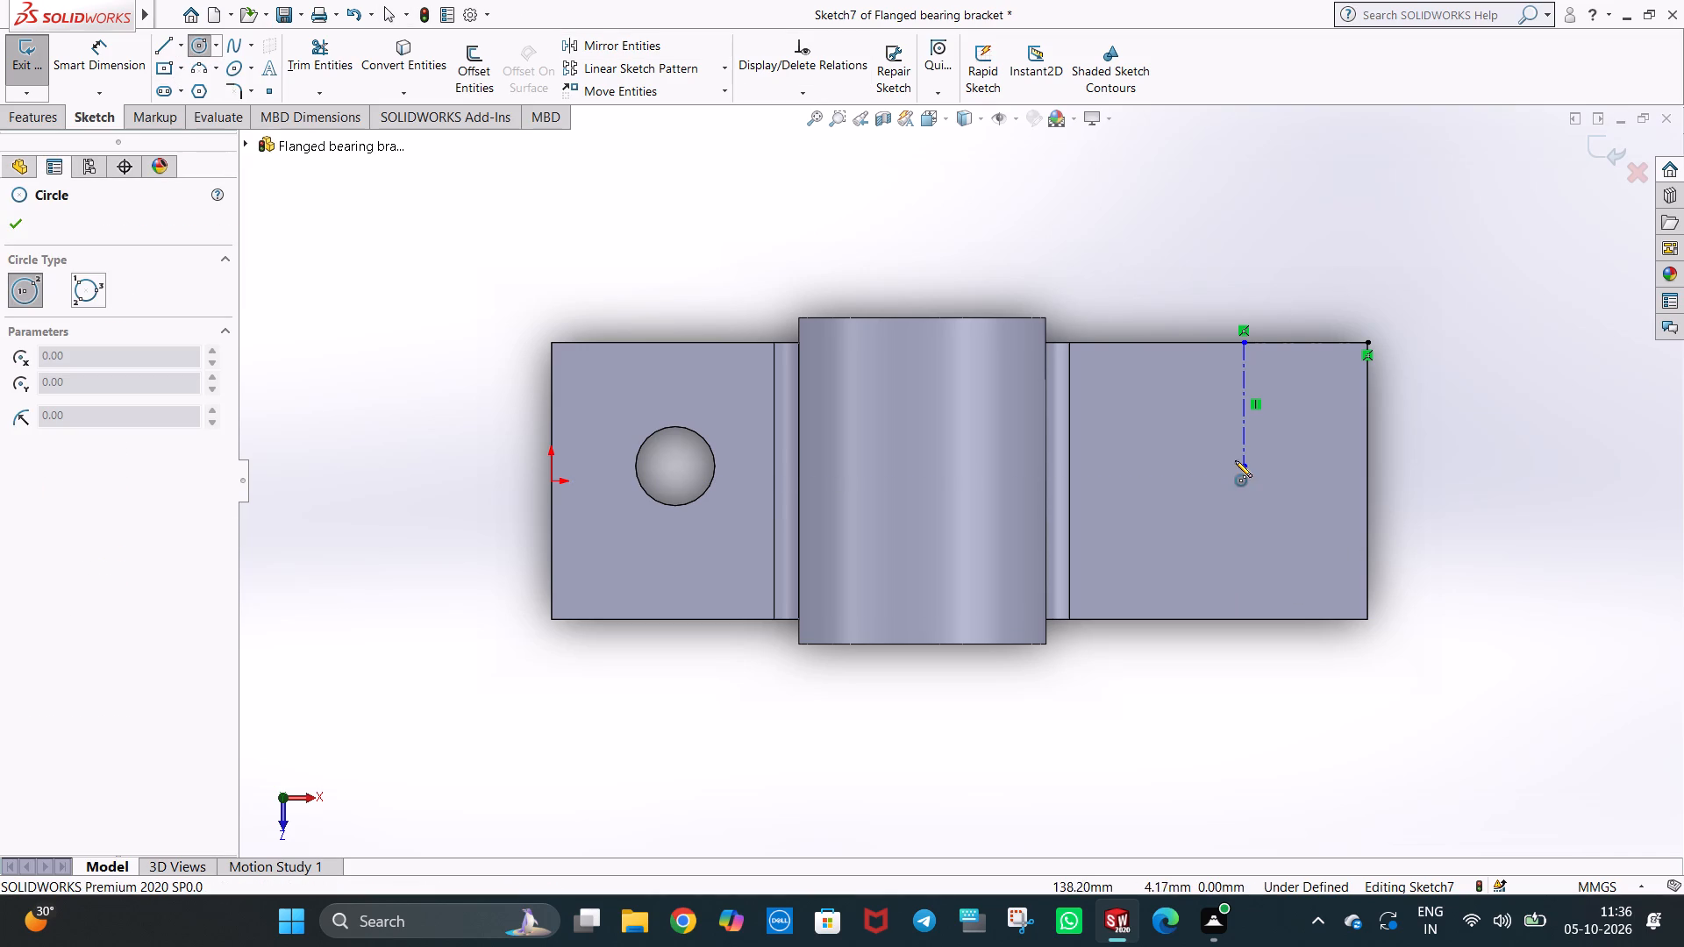
pyautogui.click(1244, 466)
pyautogui.click(1272, 502)
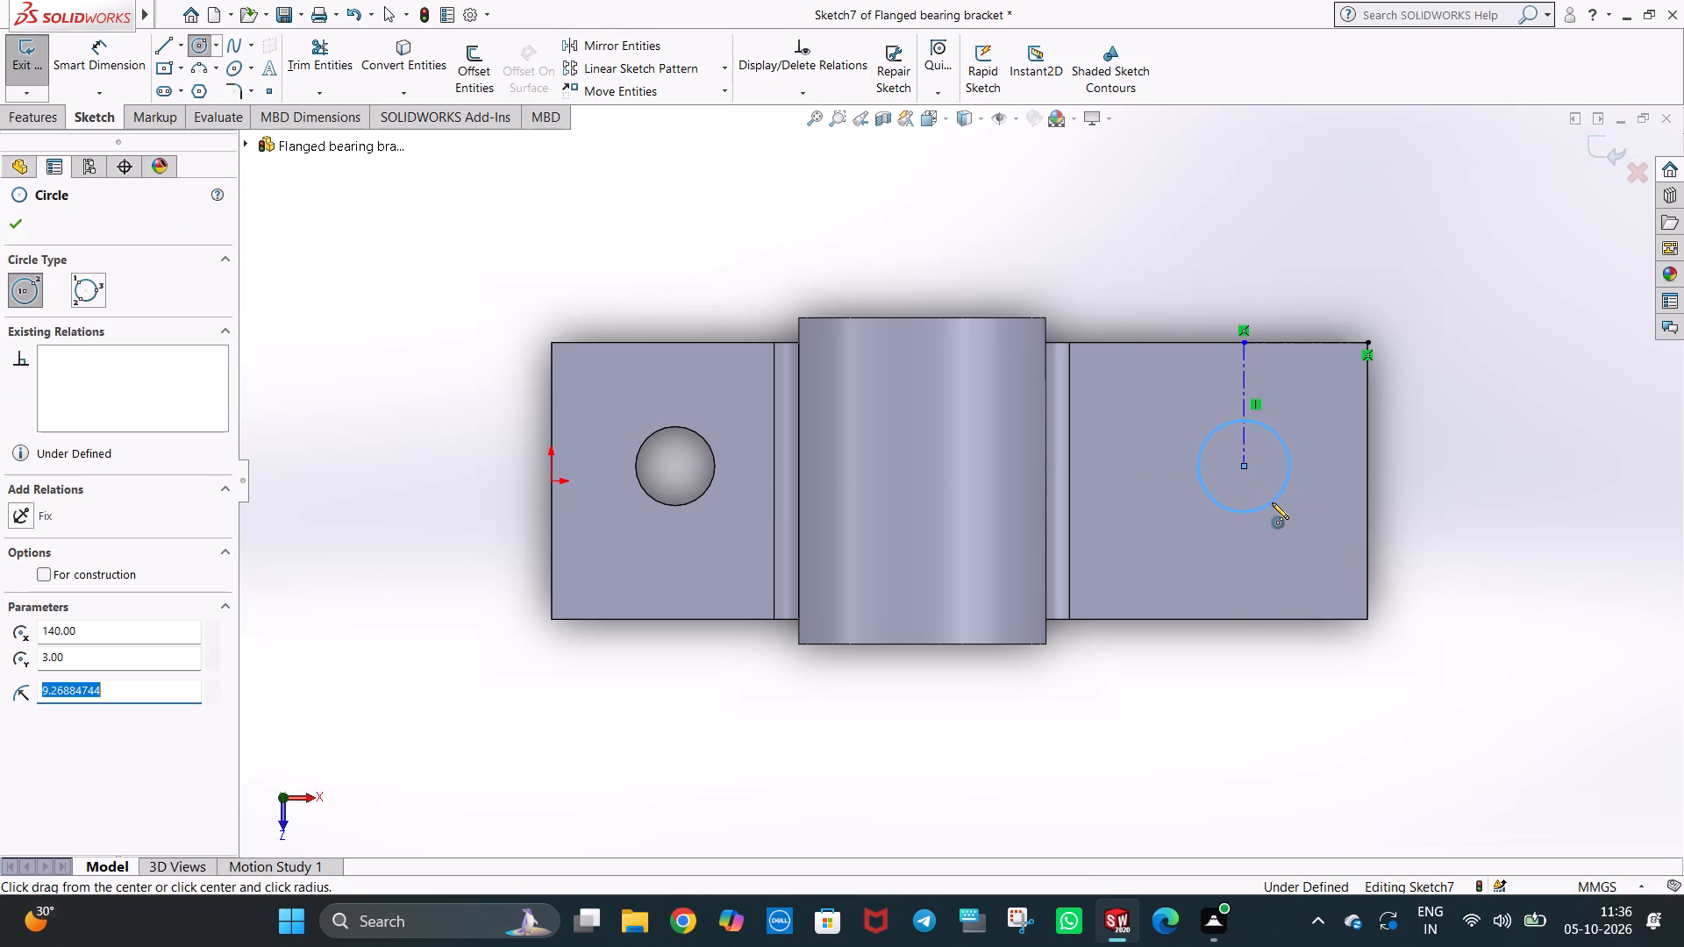
pyautogui.press('8')
pyautogui.press('Return')
pyautogui.press('Escape')
pyautogui.press('Escape')
pyautogui.click(1399, 288)
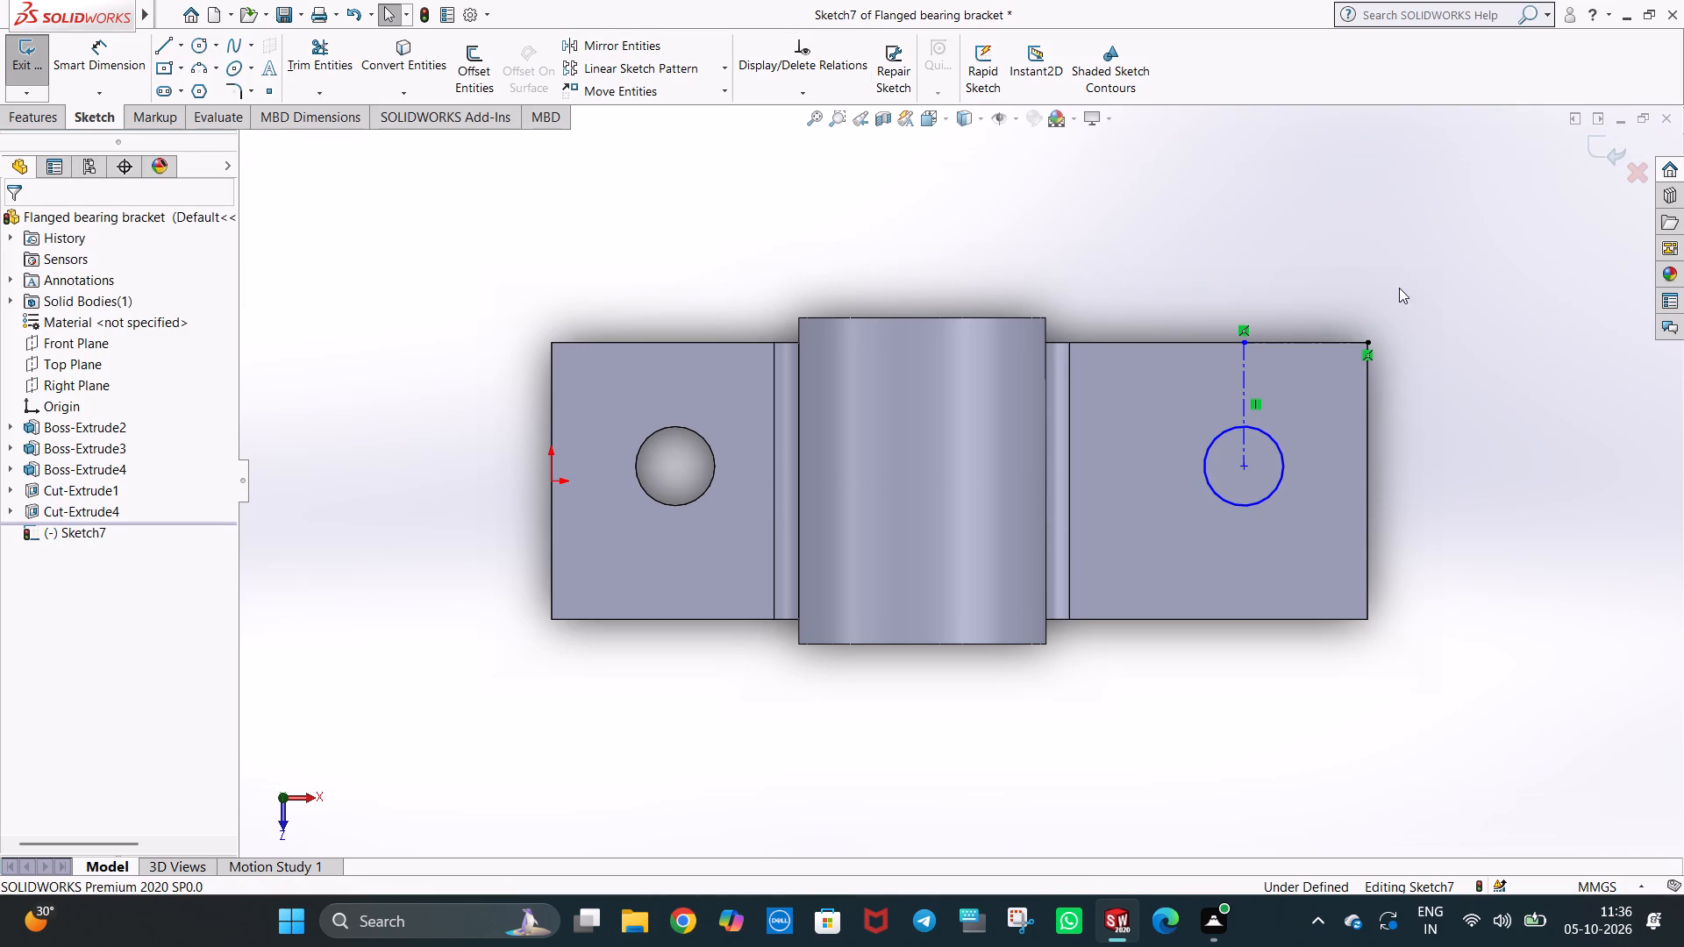
# Dimension the horizontal and vertical centerlines at 25 mm each and the circle at 16 mm diameter.
pyautogui.click(74, 64)
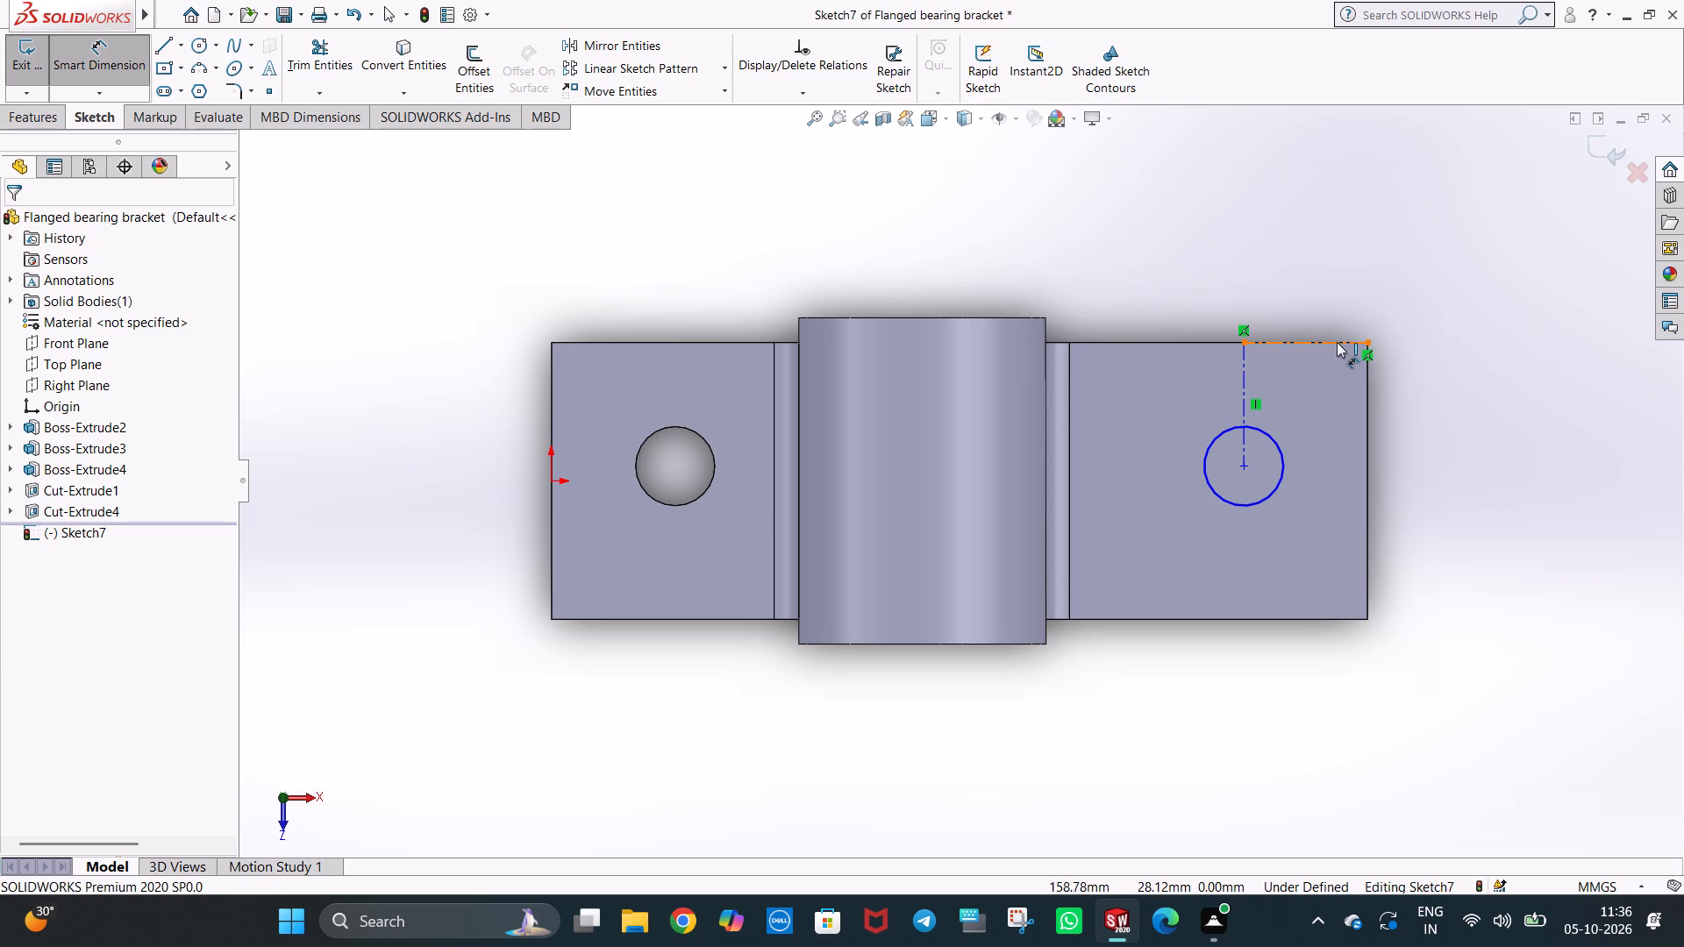
pyautogui.click(1337, 342)
pyautogui.click(1309, 308)
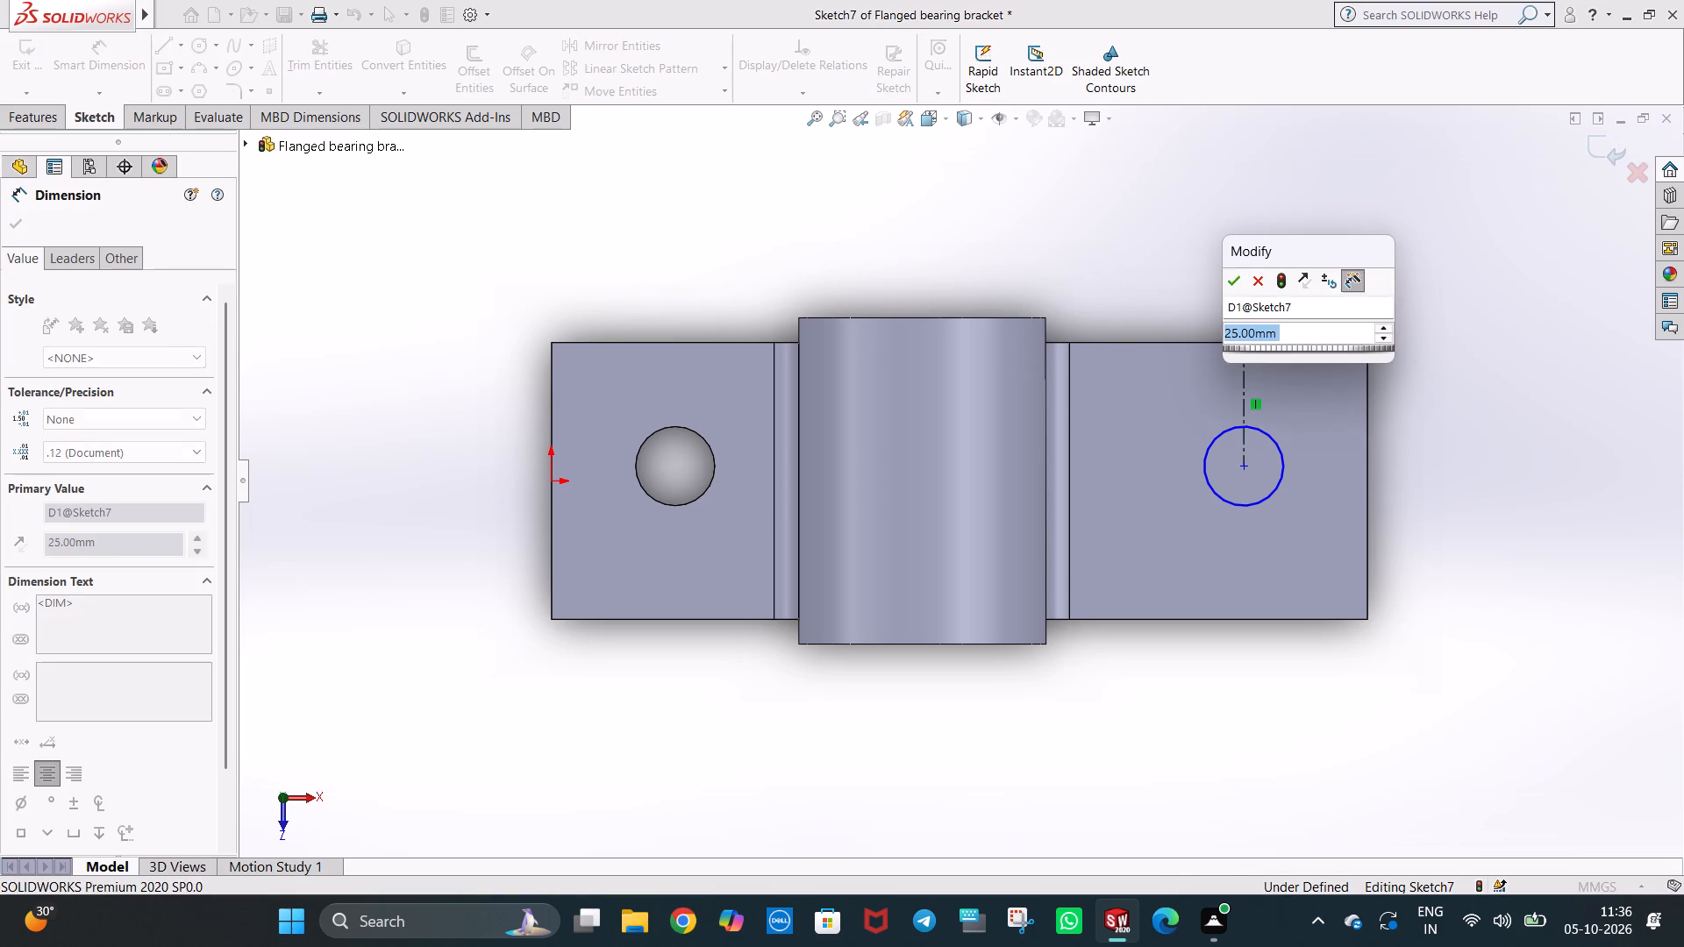
pyautogui.click(1232, 281)
pyautogui.click(1243, 381)
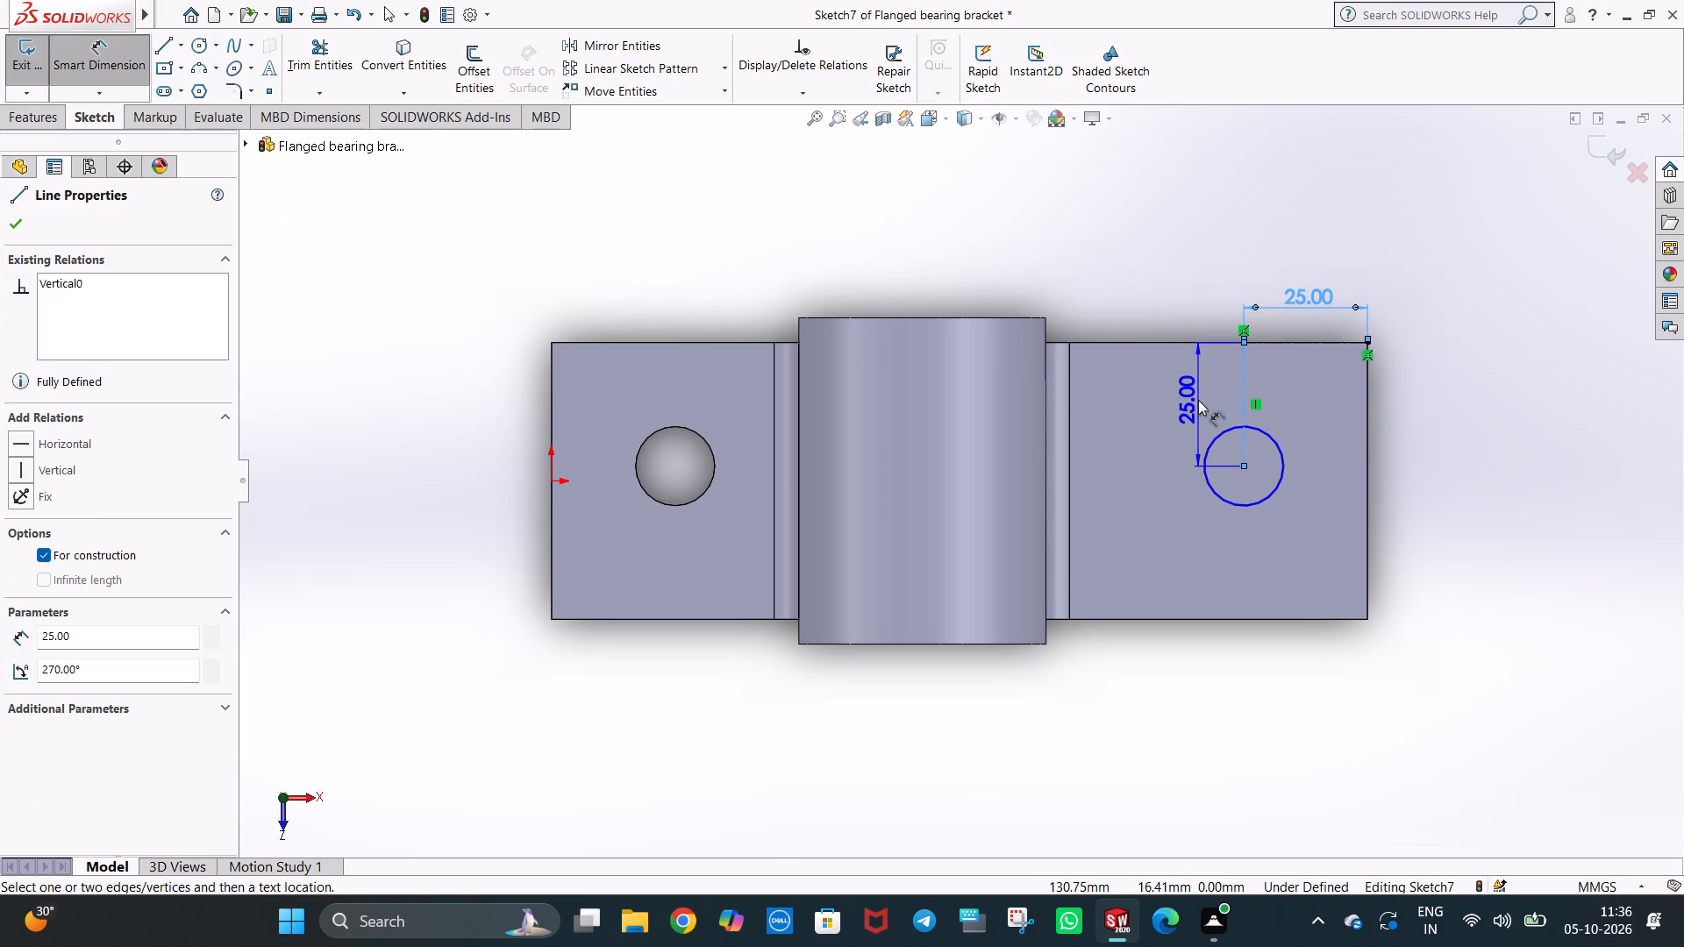
pyautogui.click(1198, 400)
pyautogui.click(1126, 371)
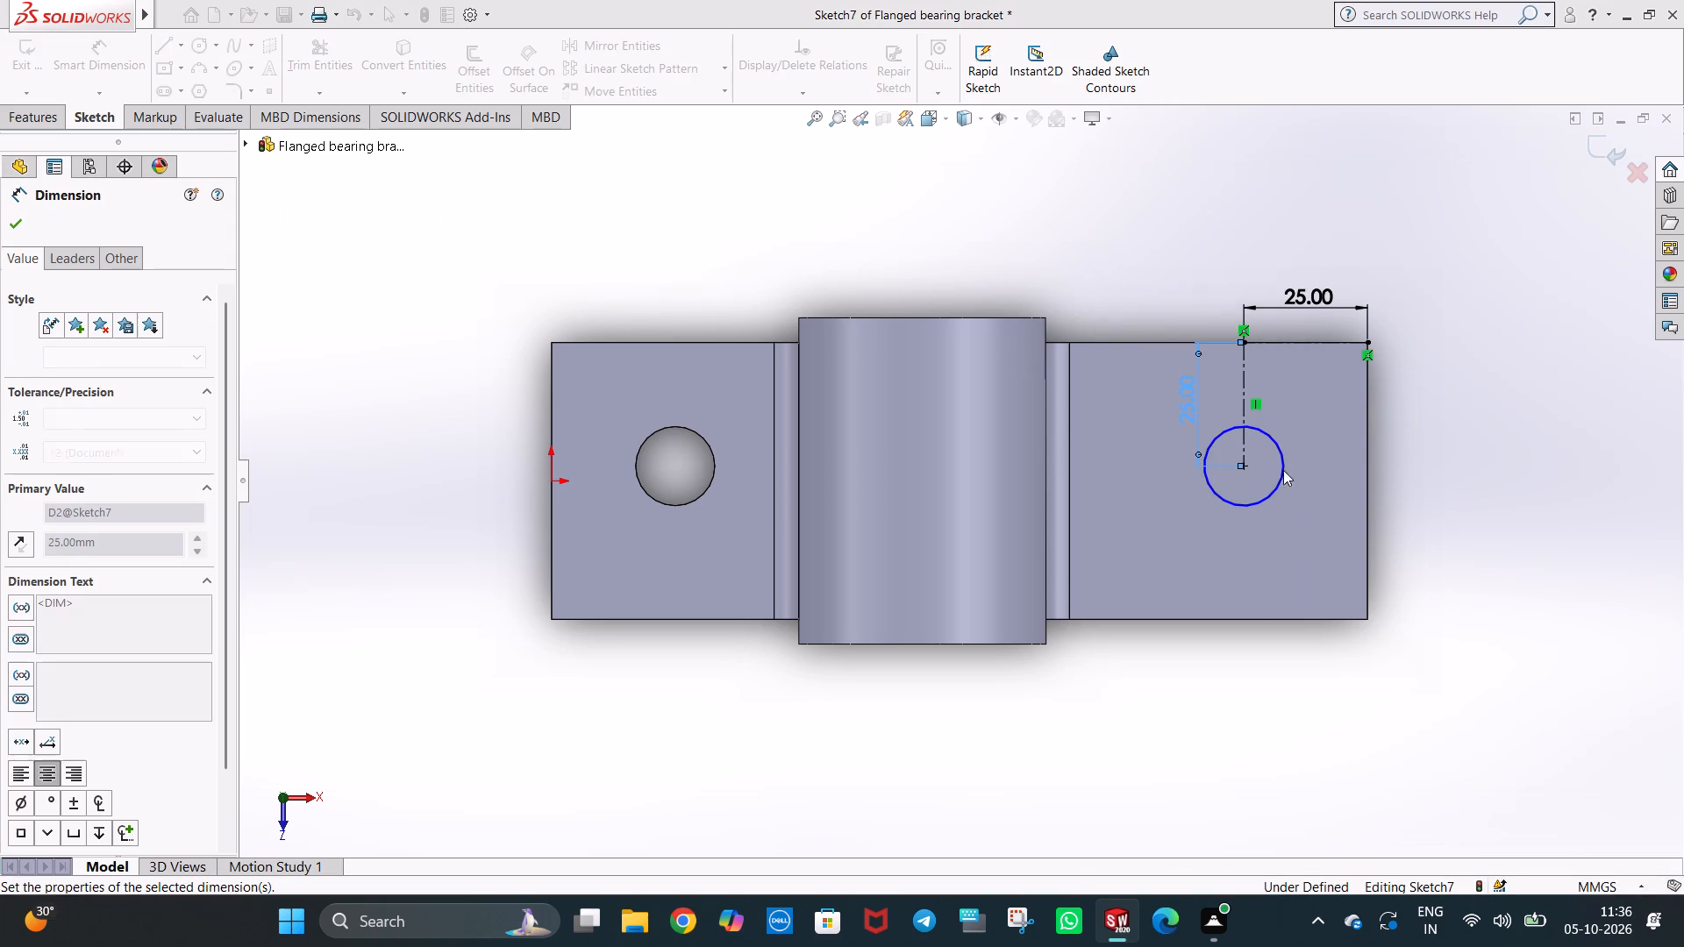
pyautogui.click(1283, 458)
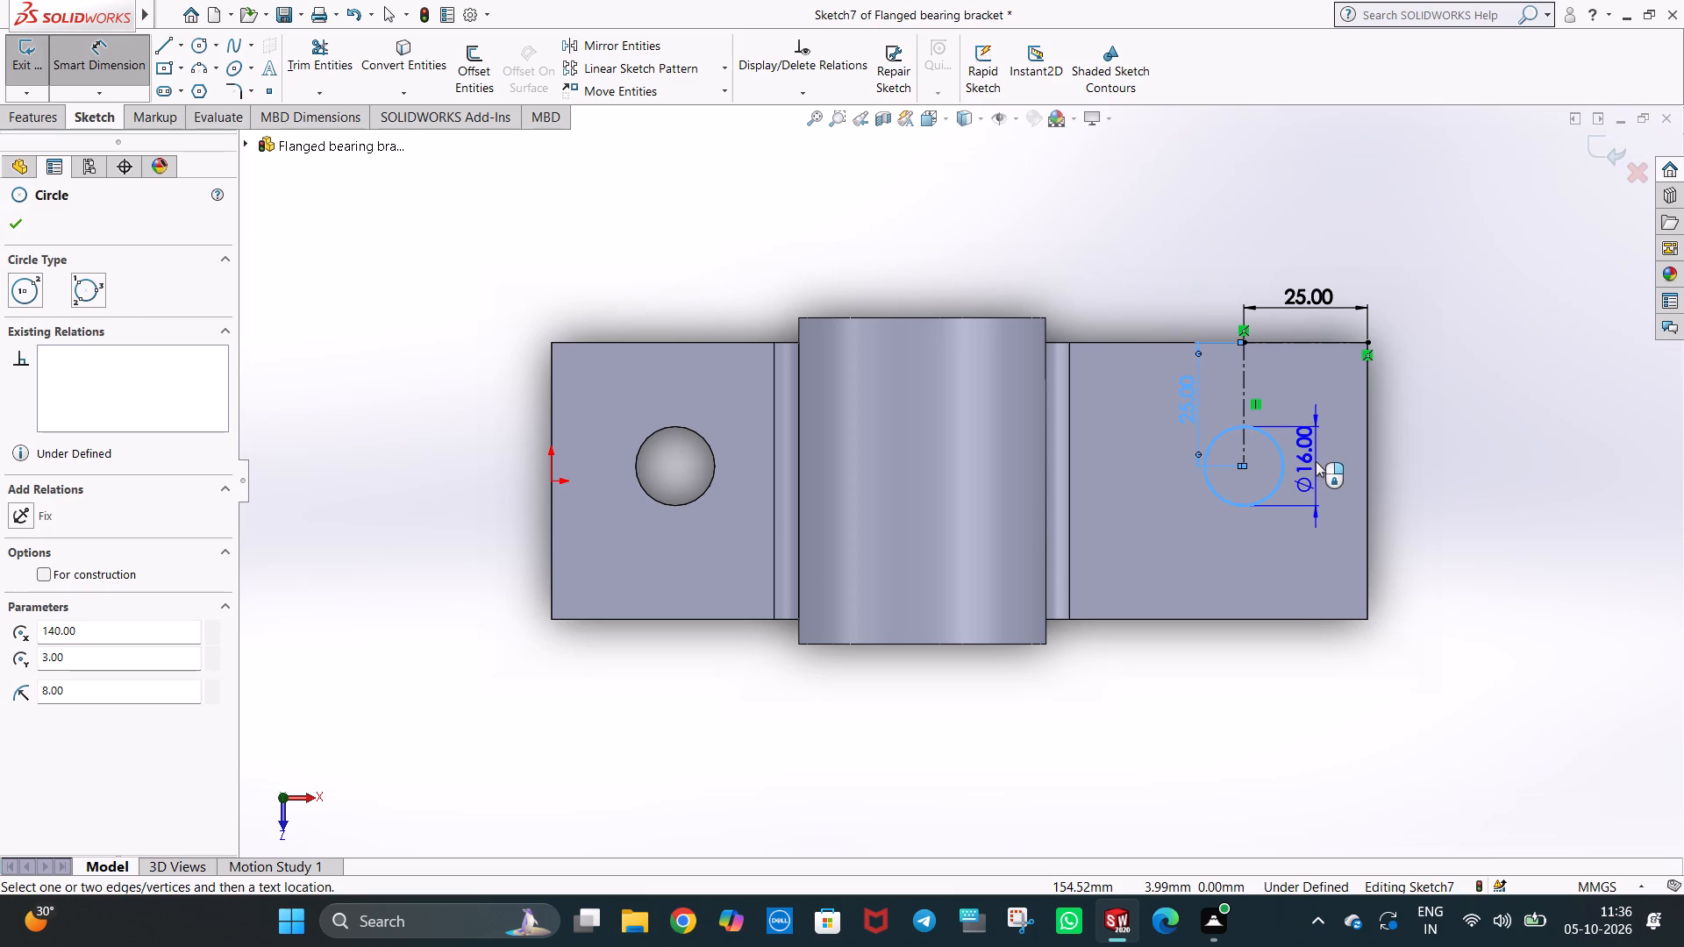
pyautogui.click(1316, 461)
pyautogui.click(1240, 434)
pyautogui.click(1426, 412)
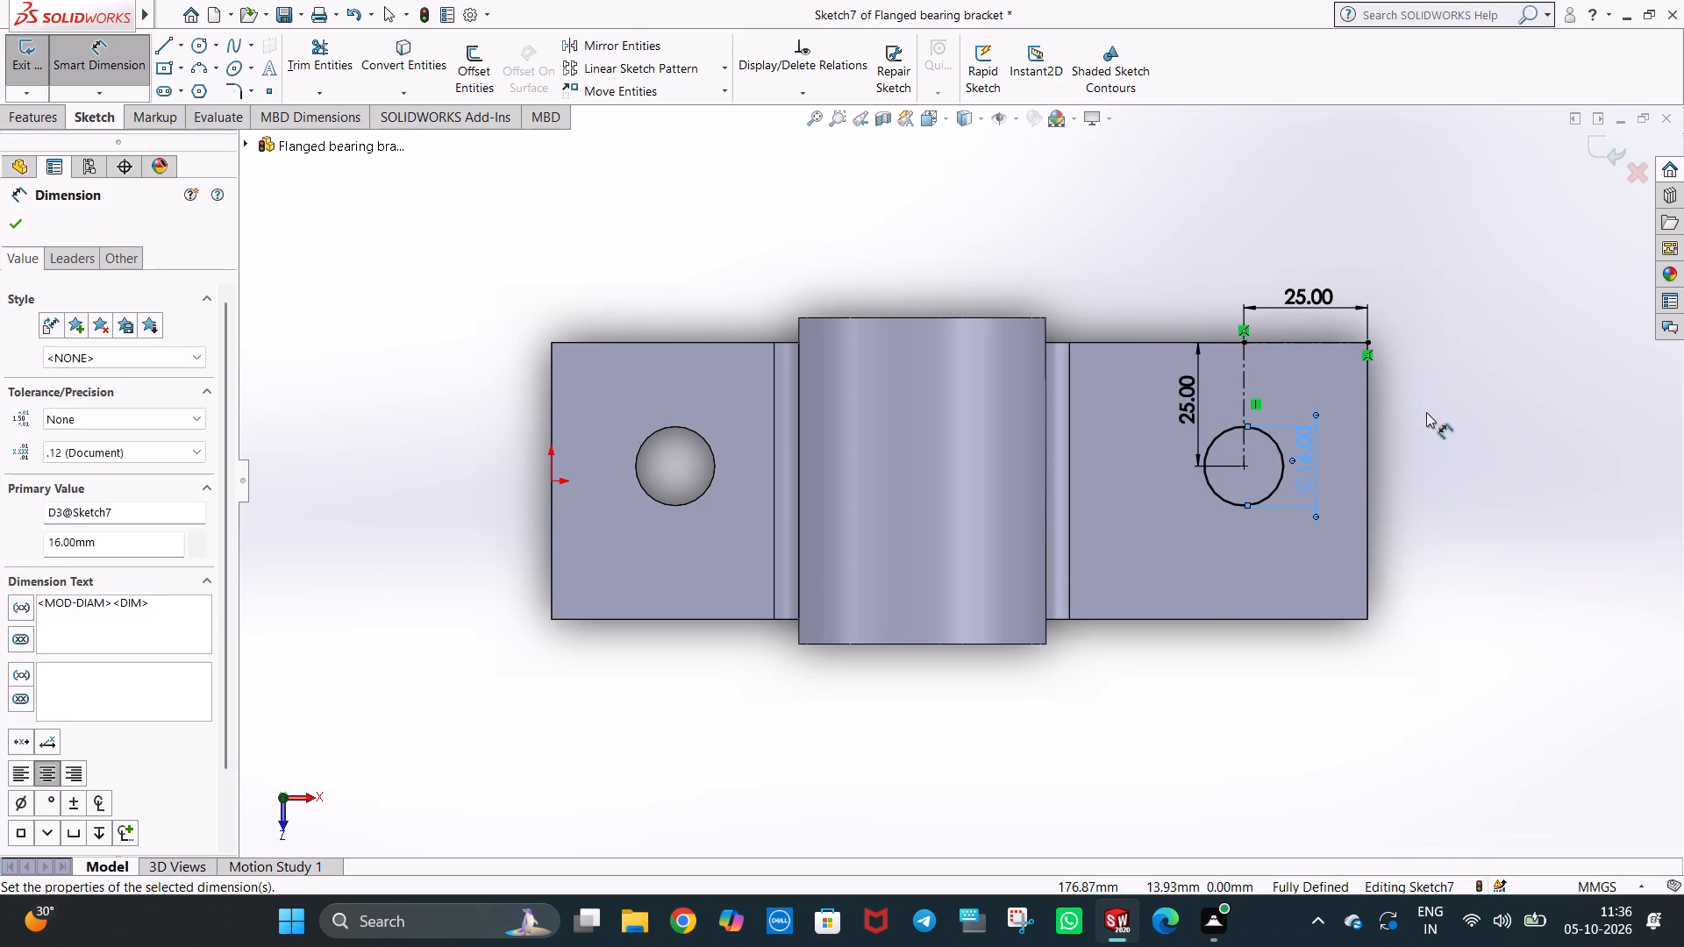
# Extrude-cut the 16 mm circle on the right flange with the Through All end condition.
pyautogui.click(41, 117)
pyautogui.click(303, 80)
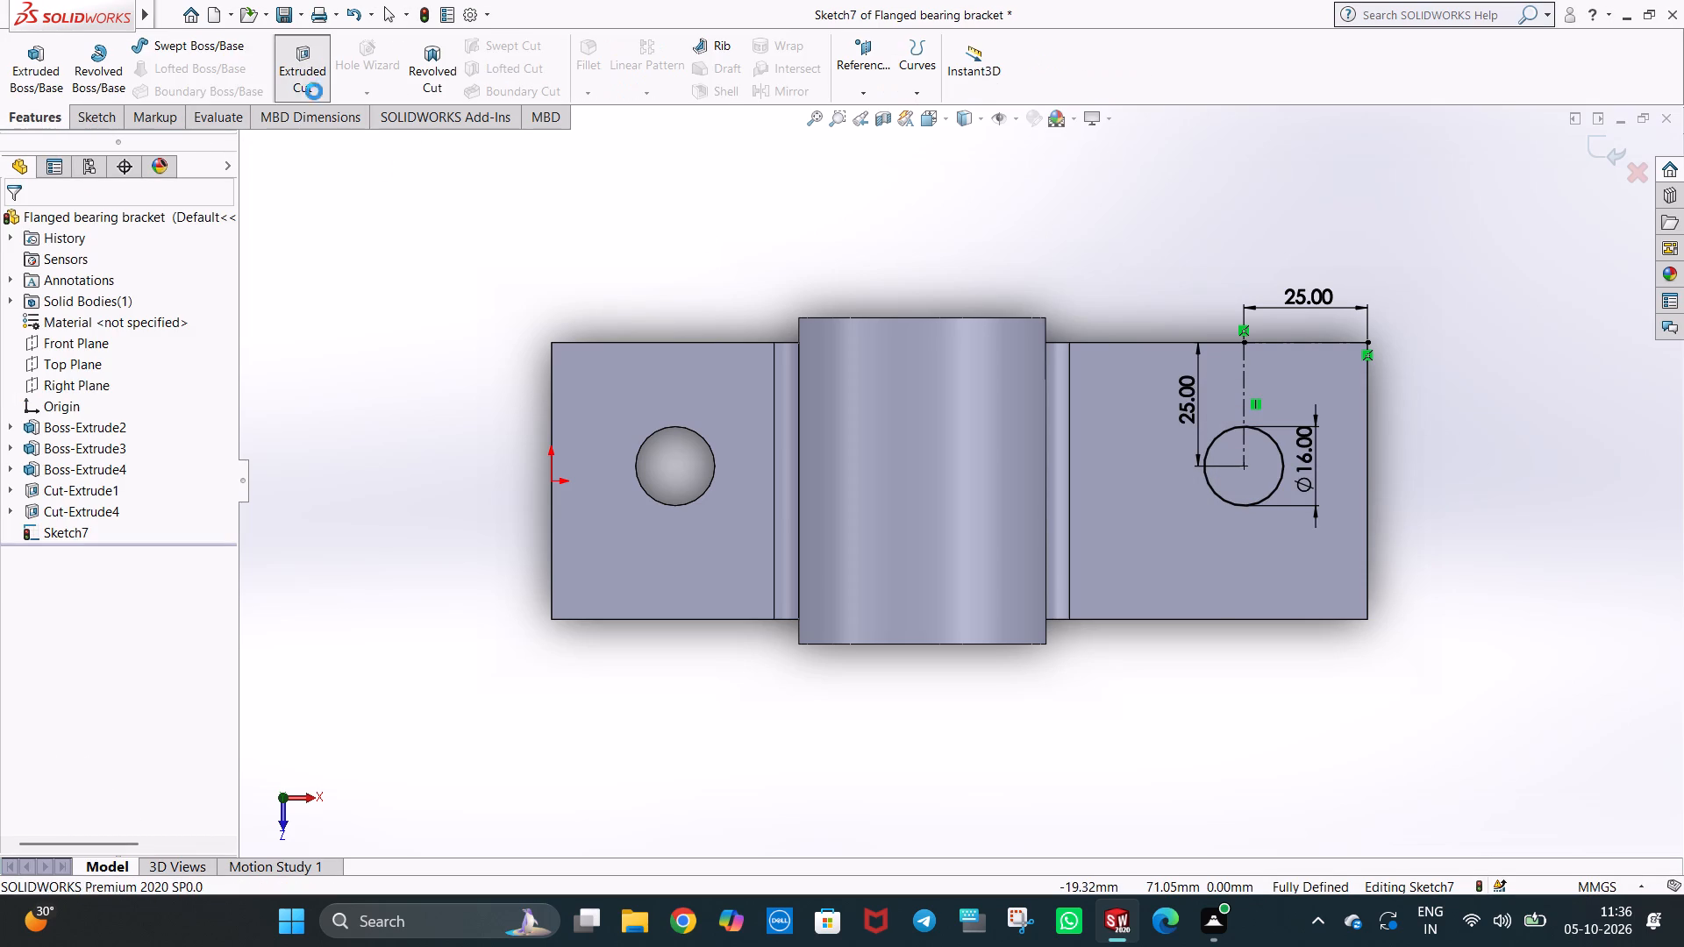
pyautogui.scroll(2, 1357, 647)
pyautogui.moveTo(1357, 663); pyautogui.dragTo(1362, 378, button='middle')
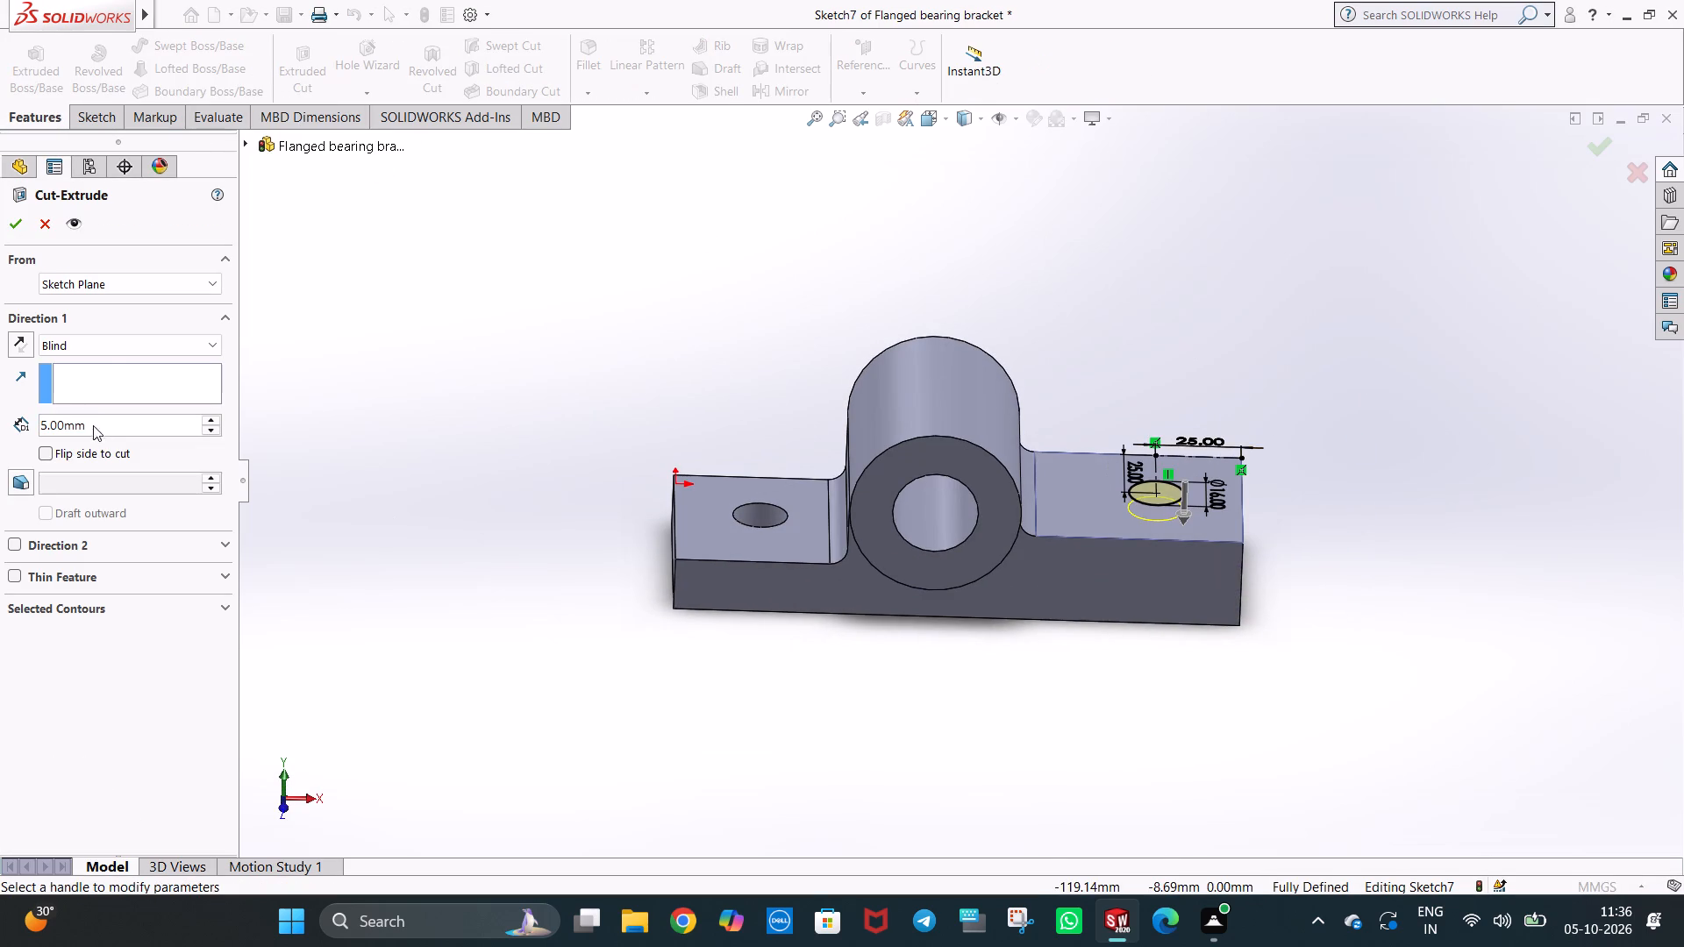
pyautogui.click(111, 352)
pyautogui.click(111, 369)
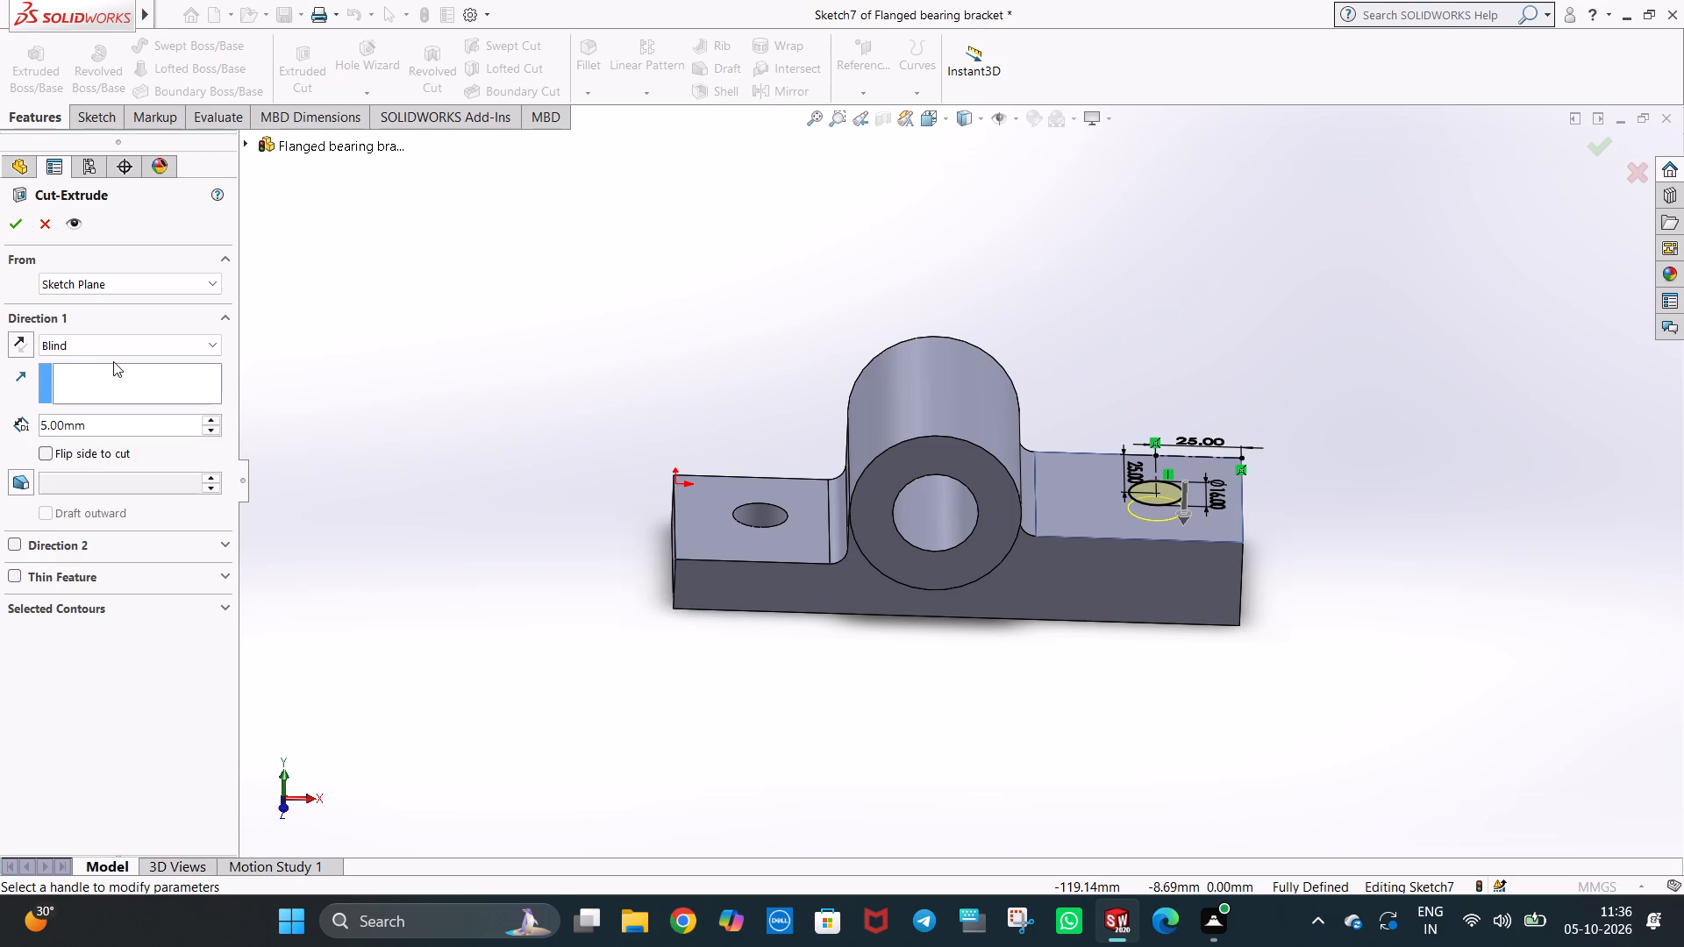
pyautogui.click(119, 354)
pyautogui.click(120, 374)
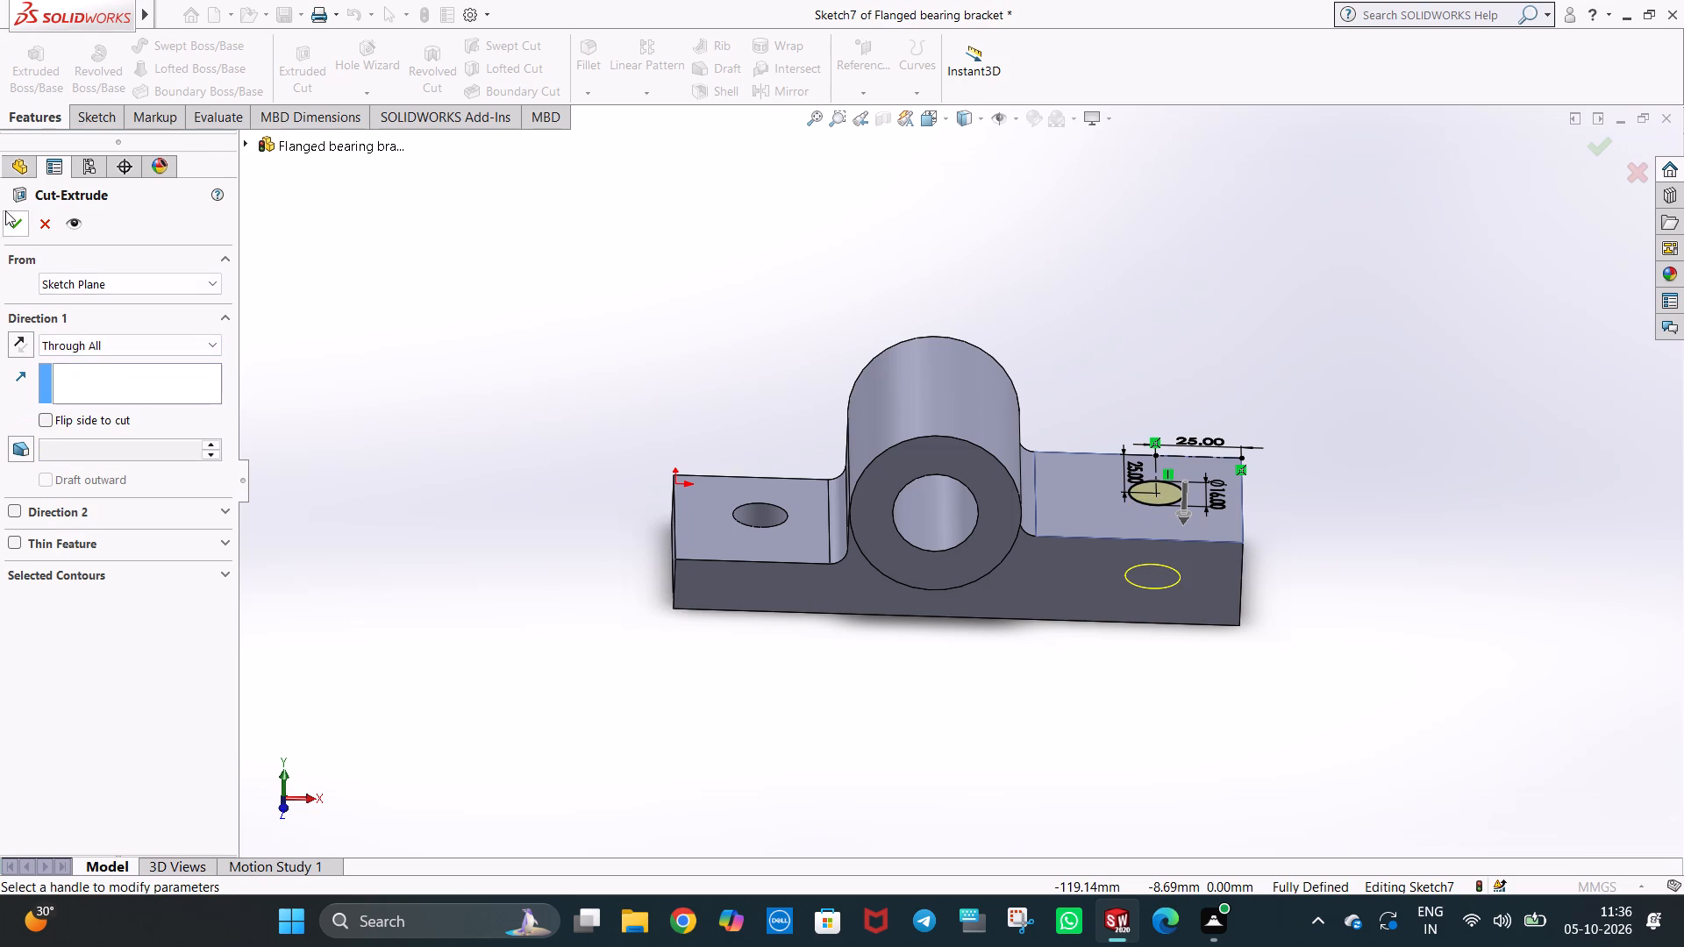
pyautogui.click(17, 226)
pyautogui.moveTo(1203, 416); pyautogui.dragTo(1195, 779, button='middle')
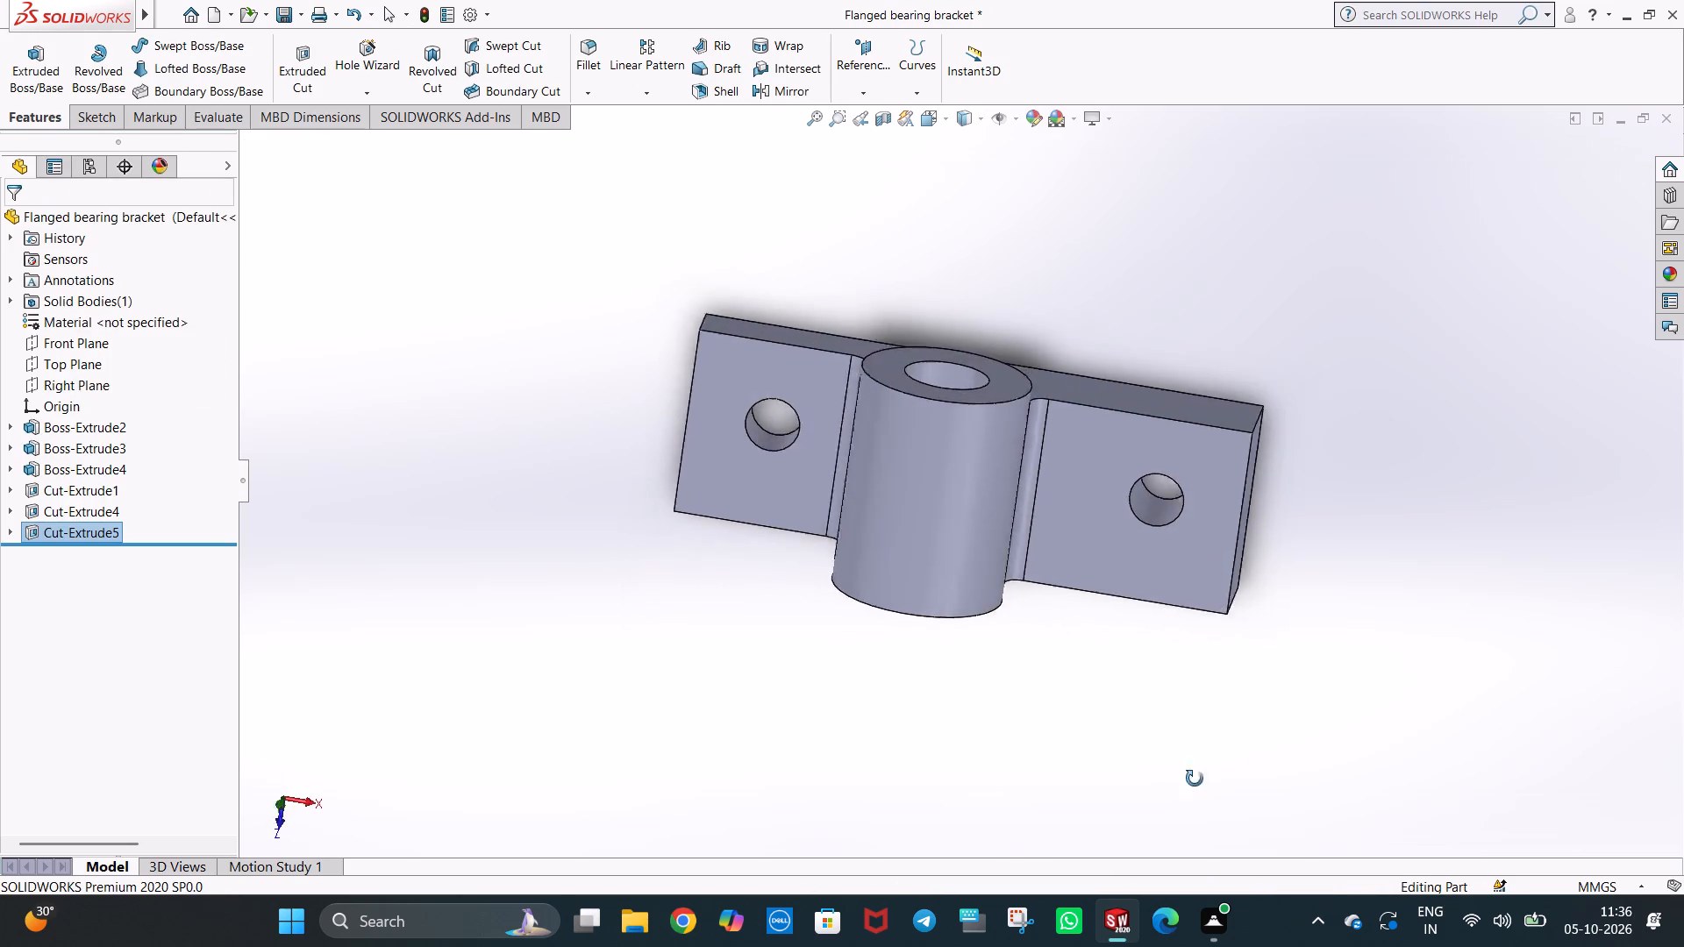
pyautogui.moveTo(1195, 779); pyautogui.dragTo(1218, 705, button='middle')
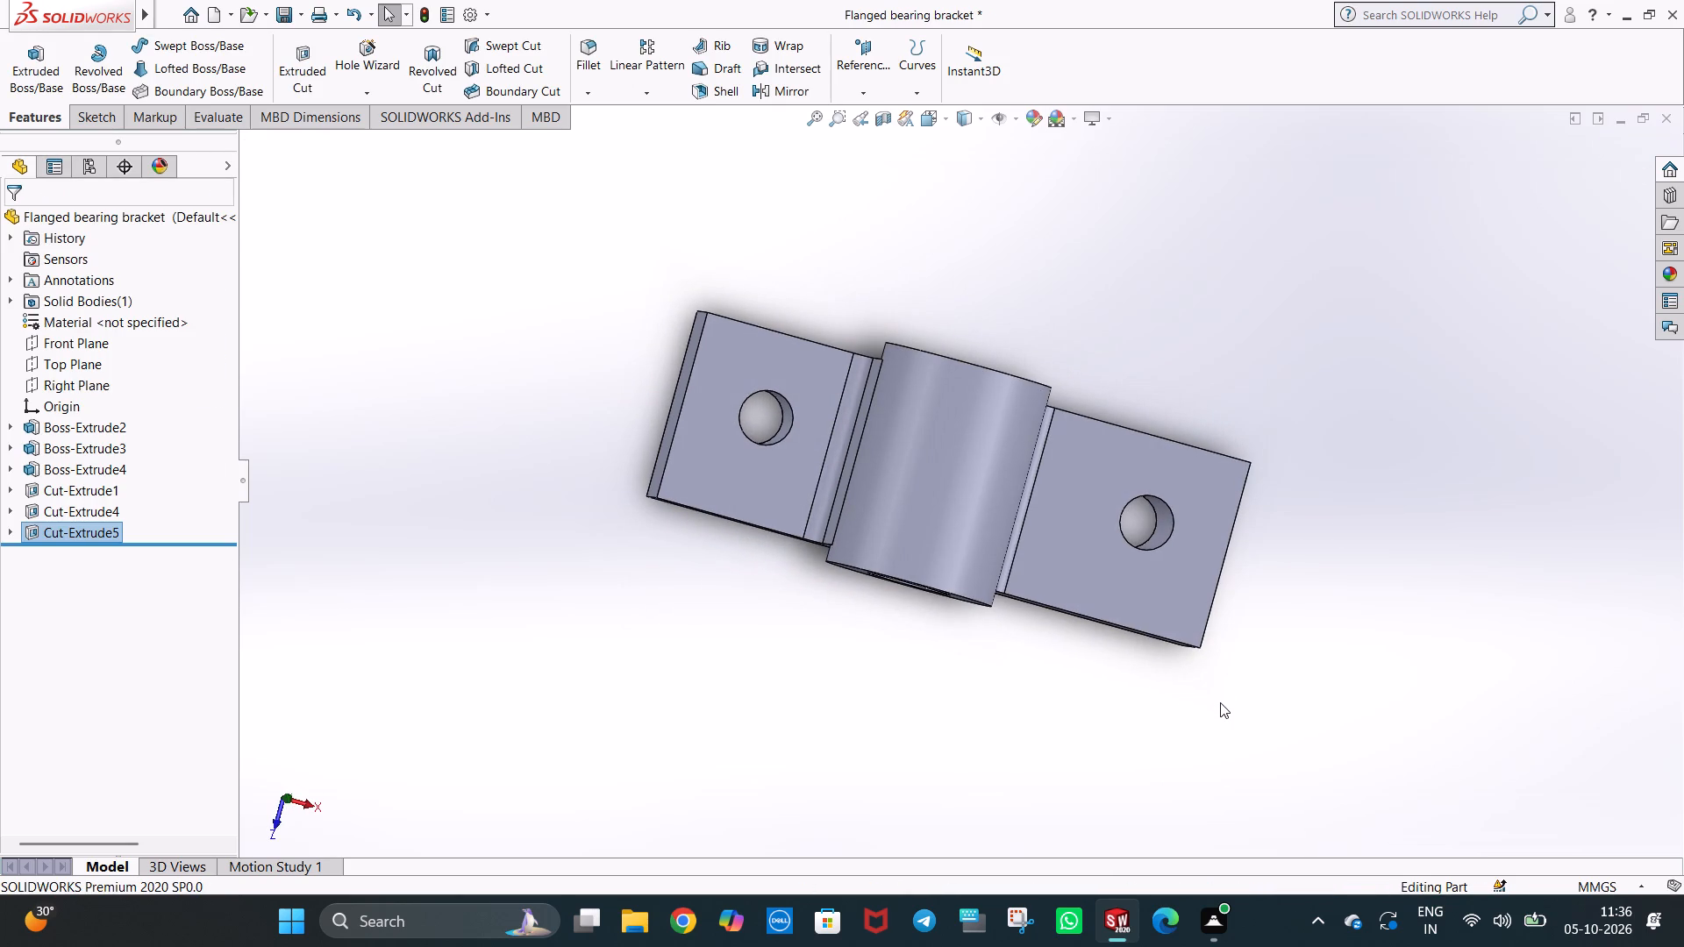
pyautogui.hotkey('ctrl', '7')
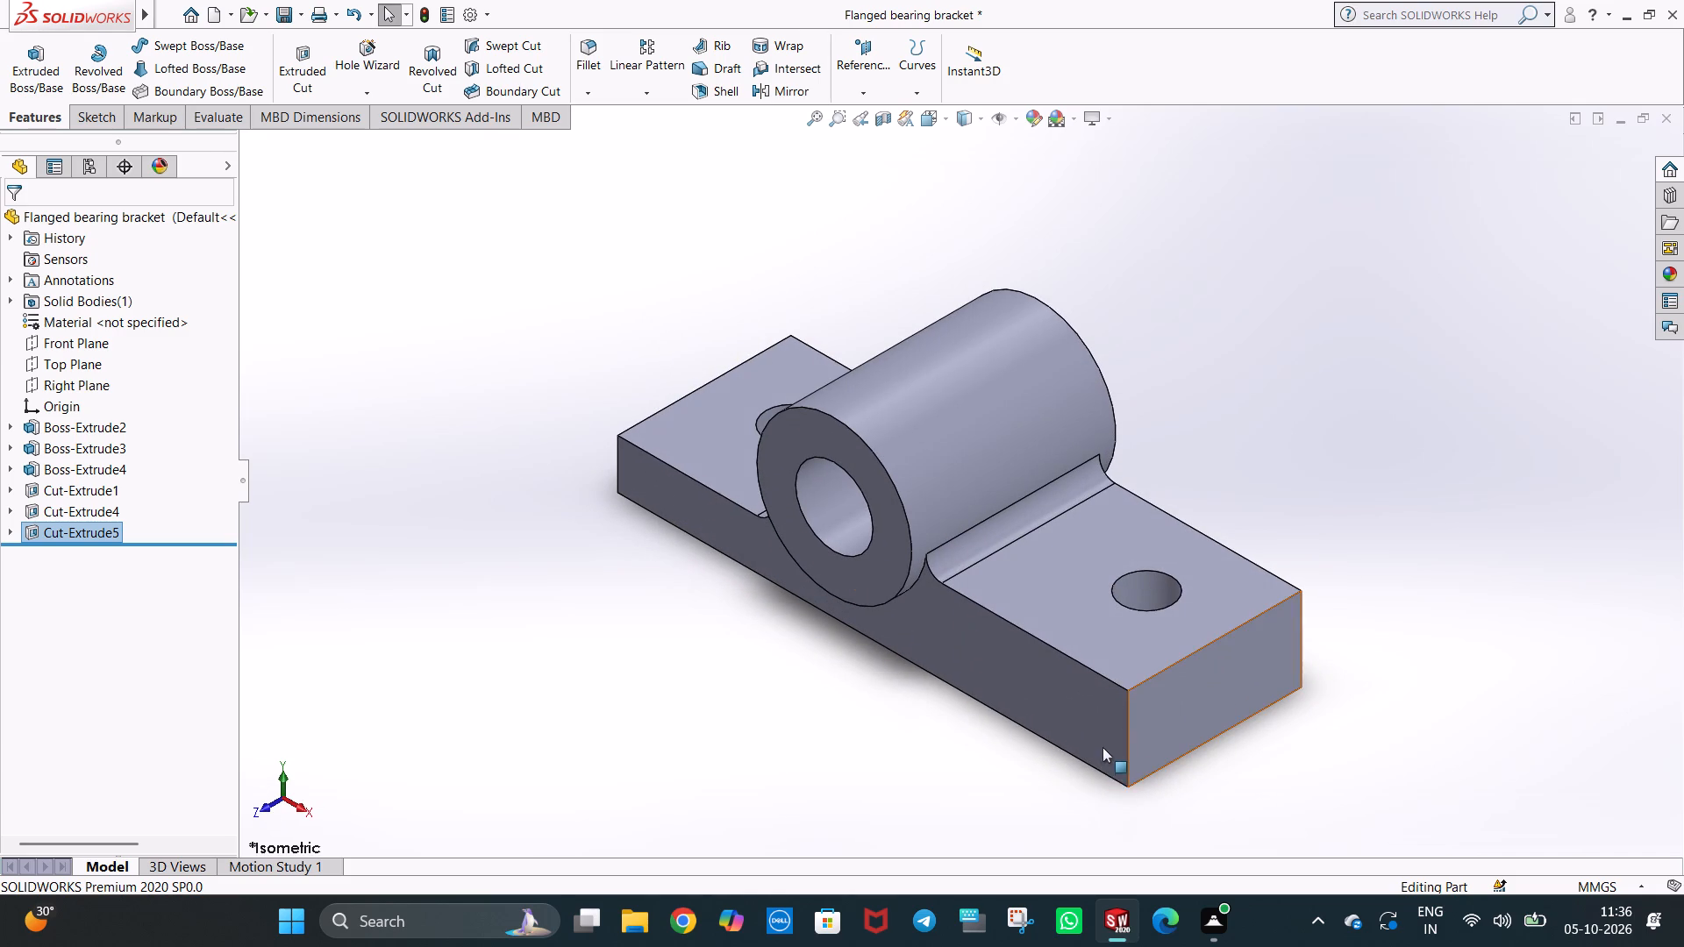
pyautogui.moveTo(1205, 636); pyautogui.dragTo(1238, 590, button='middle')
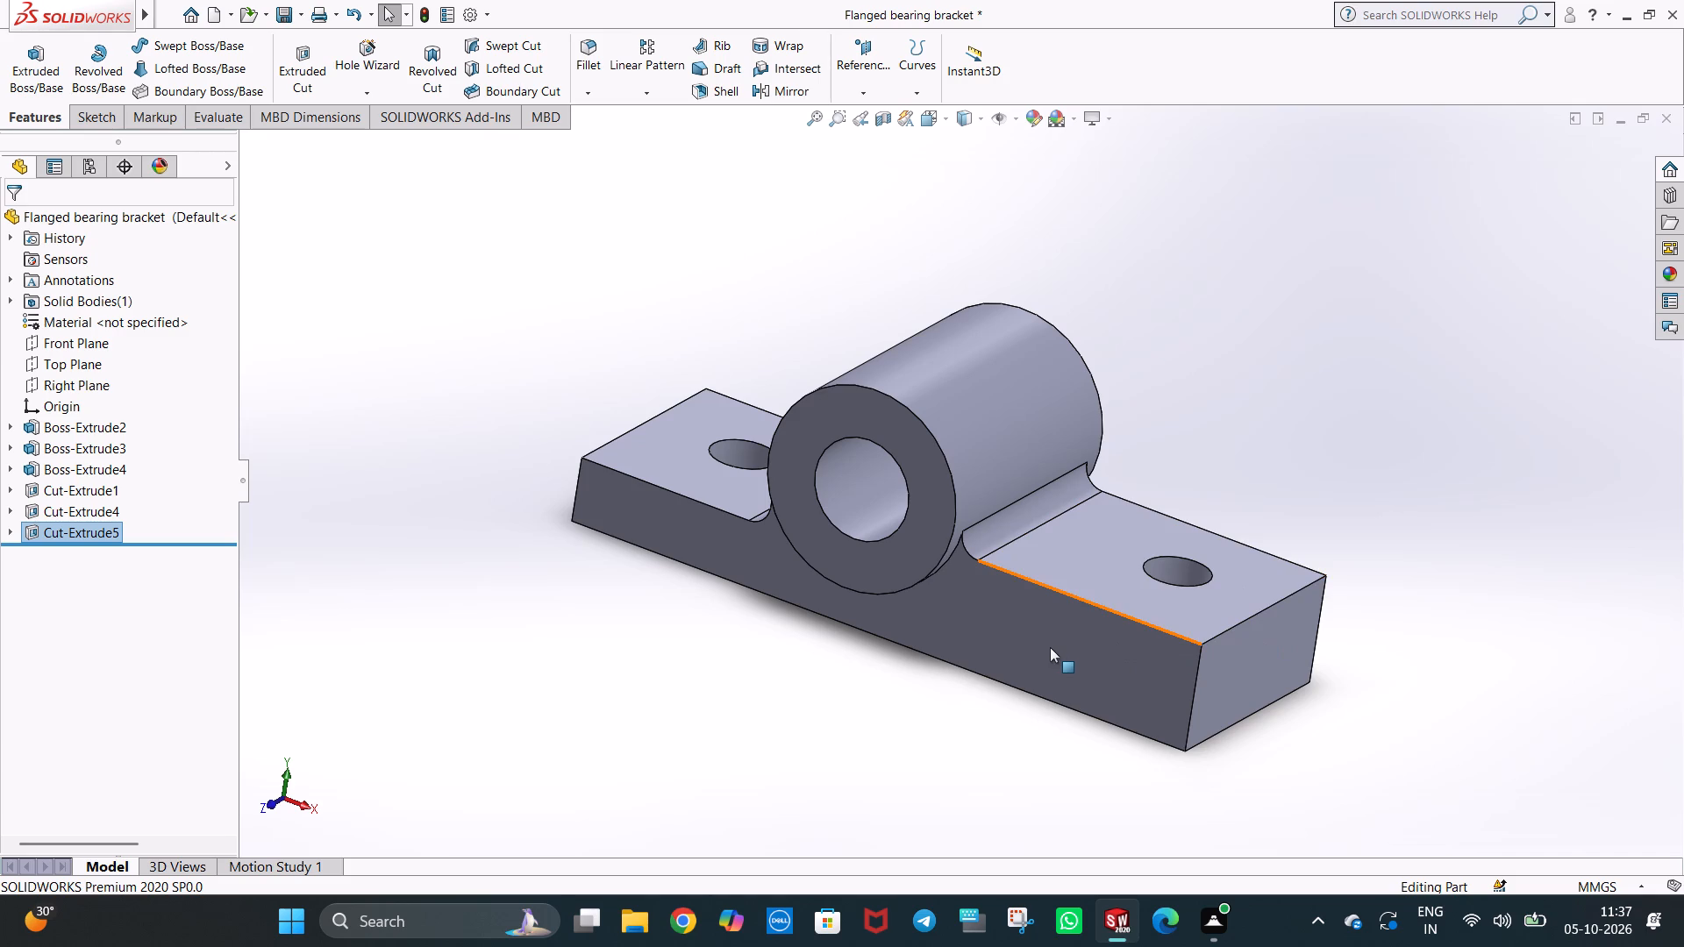
# Start a sketch on the Front Plane and draw a vertical centerline about 80 mm long upward from the bore centre.
pyautogui.hotkey('ctrl', '7')
pyautogui.hotkey('ctrl', '1')
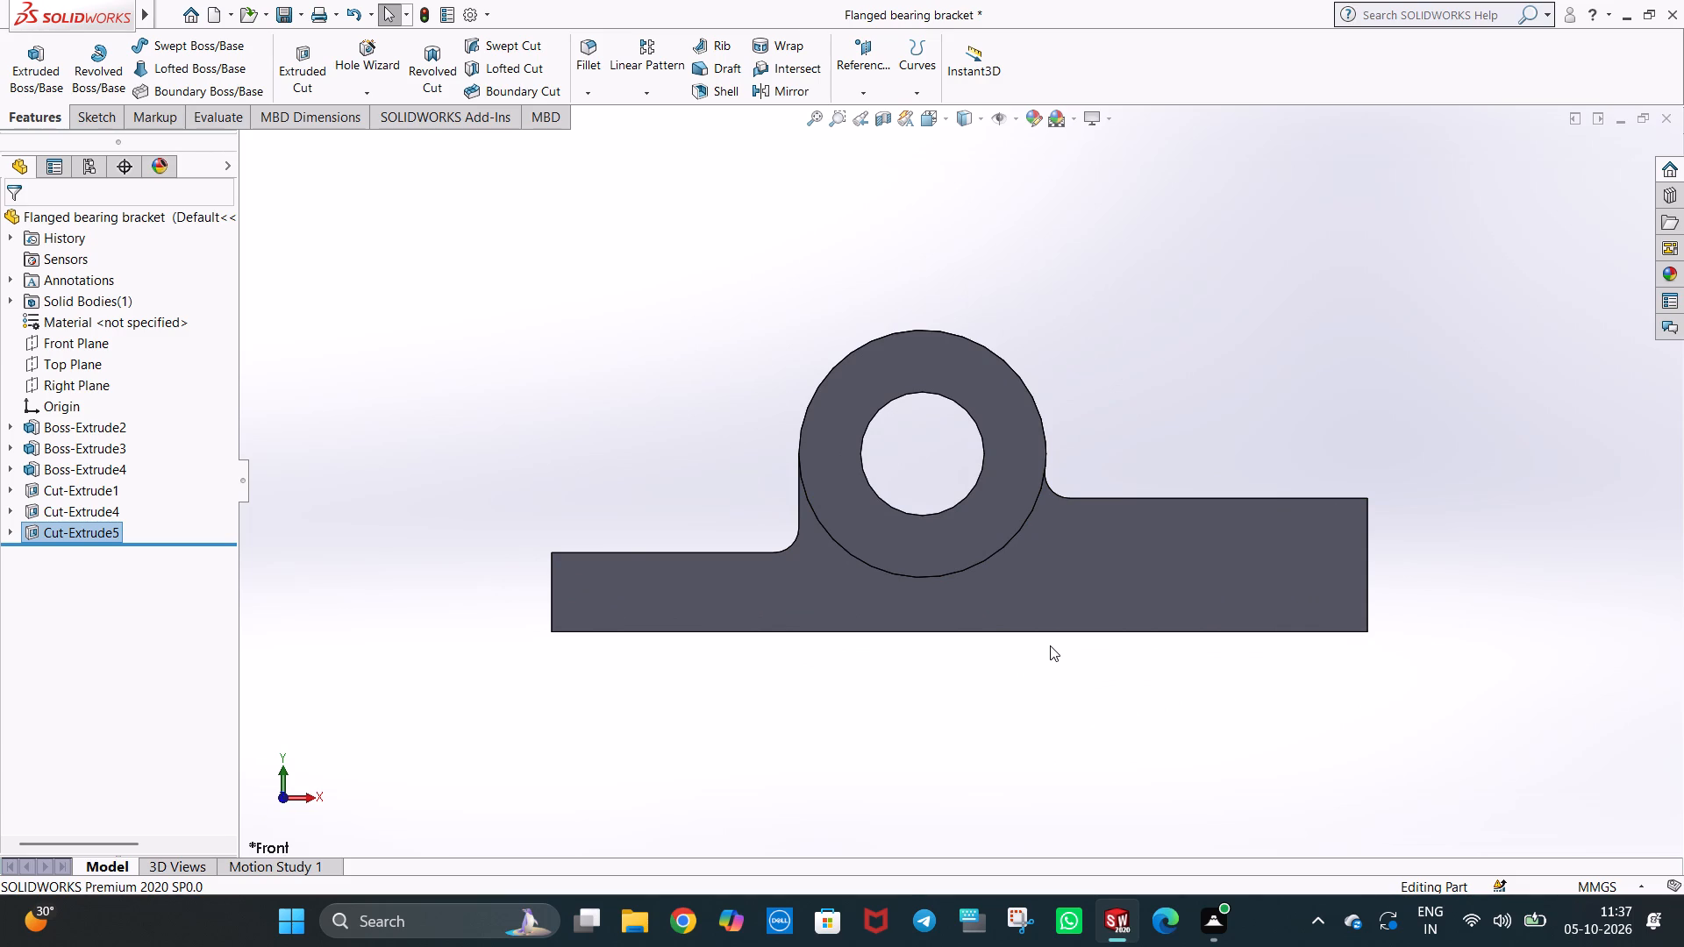
pyautogui.rightClick(1184, 527)
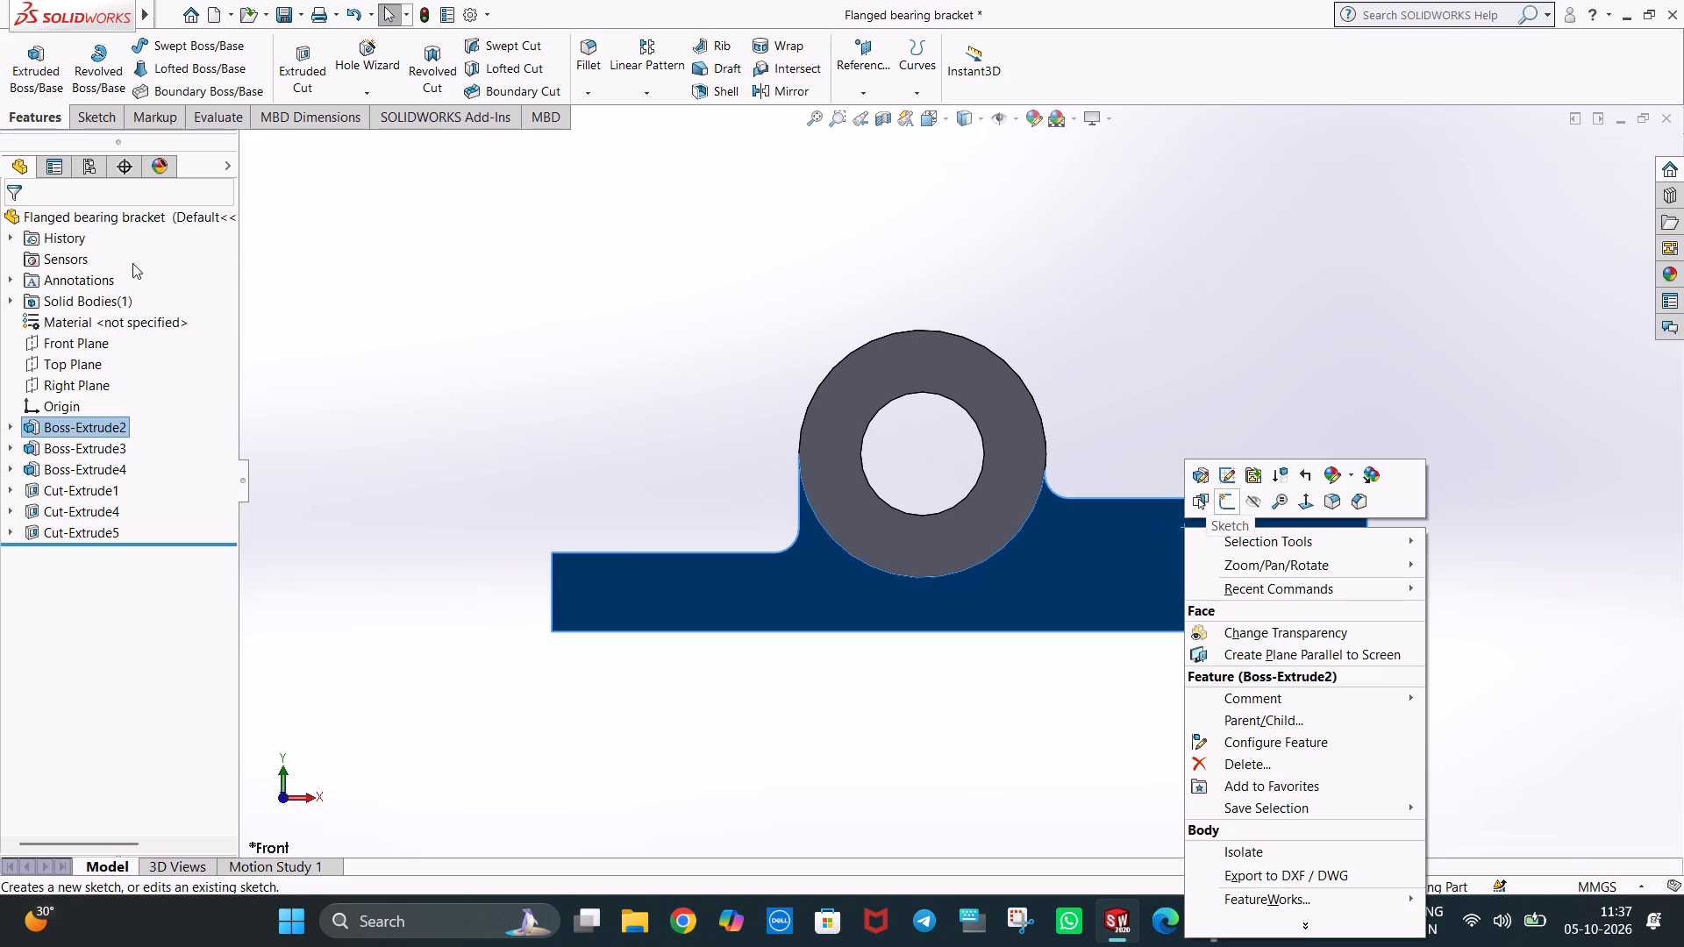
pyautogui.click(274, 303)
pyautogui.click(88, 345)
pyautogui.click(106, 318)
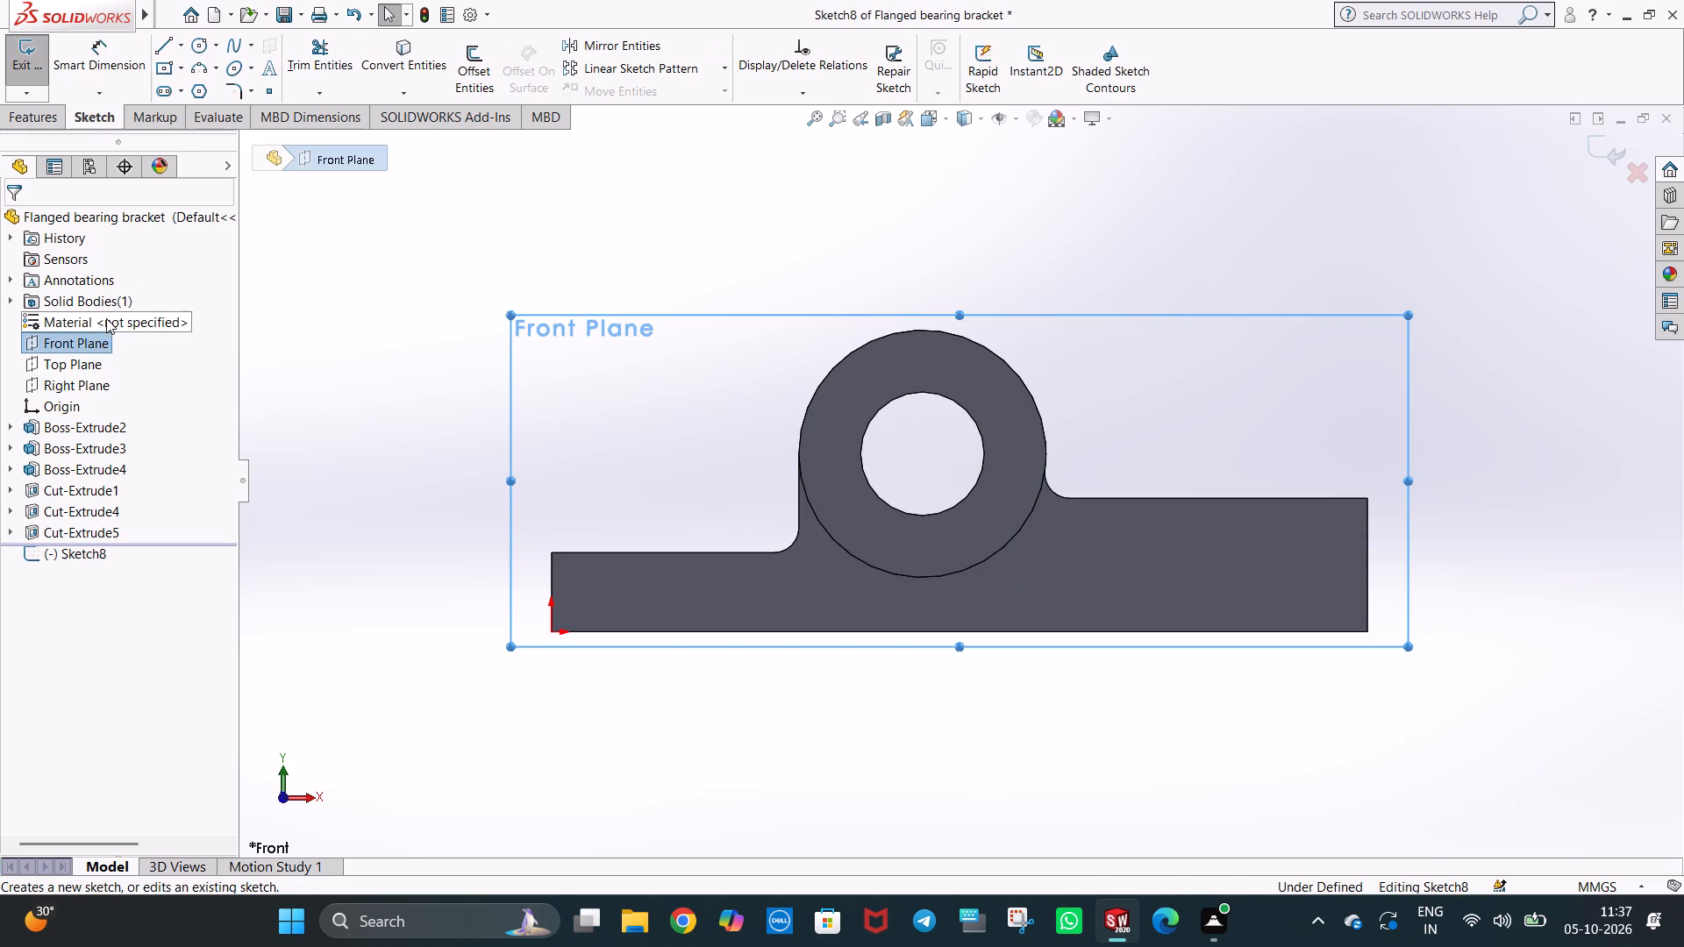
pyautogui.click(182, 47)
pyautogui.click(197, 91)
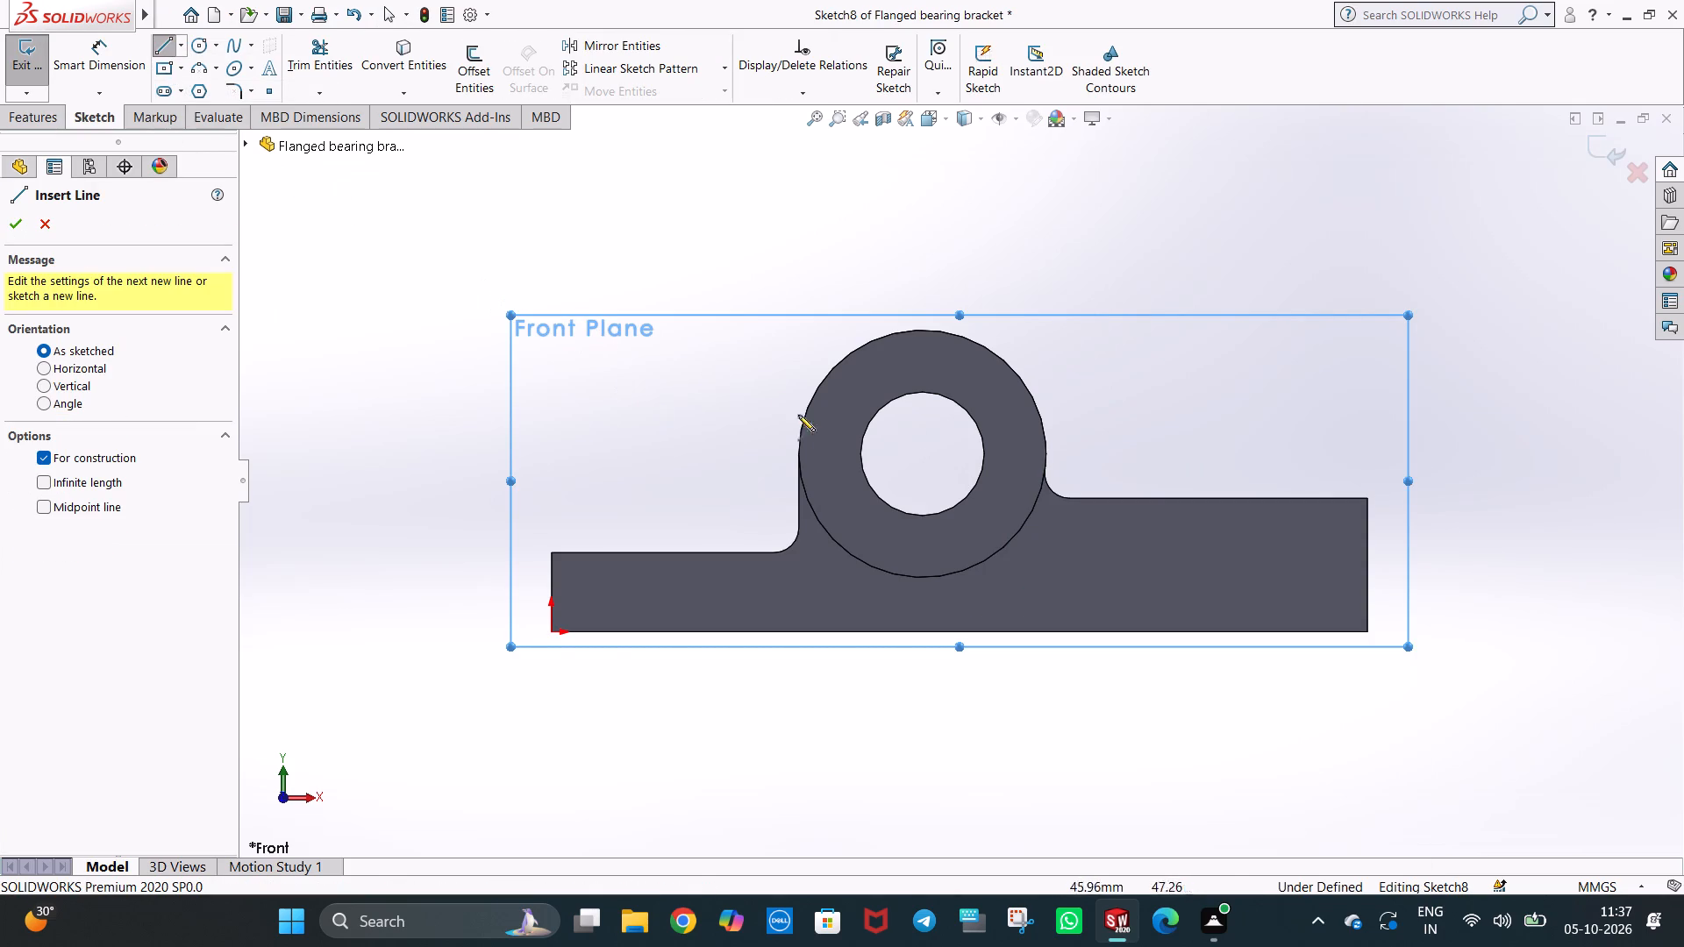
pyautogui.click(923, 453)
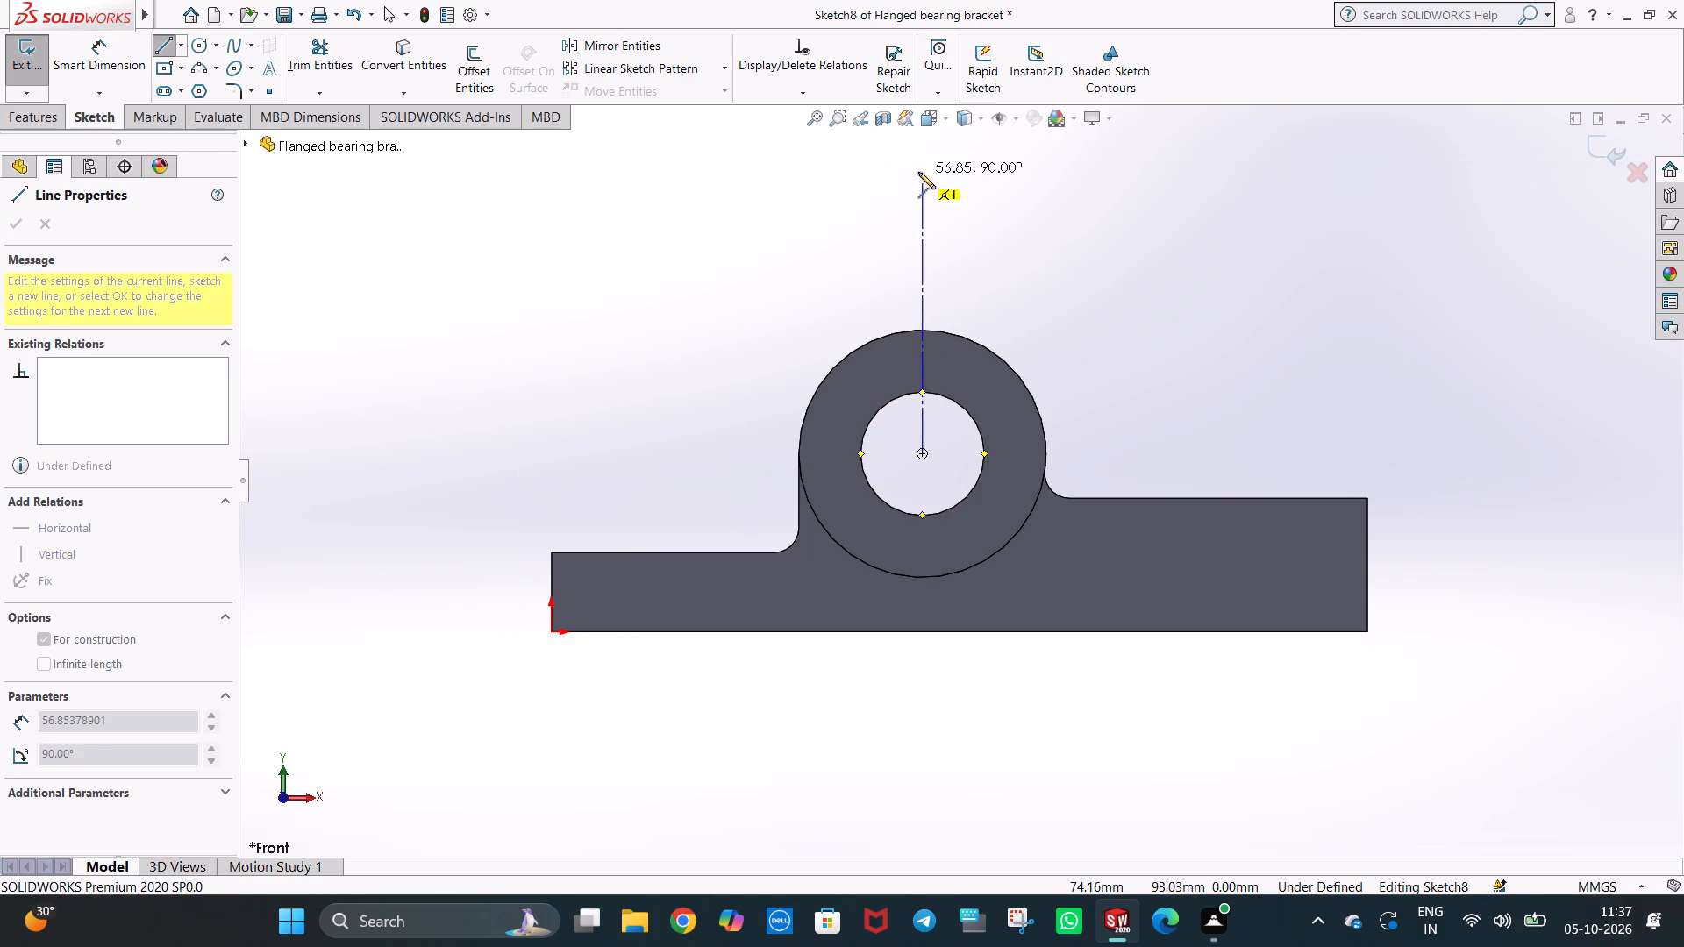
pyautogui.scroll(3, 918, 172)
pyautogui.click(937, 236)
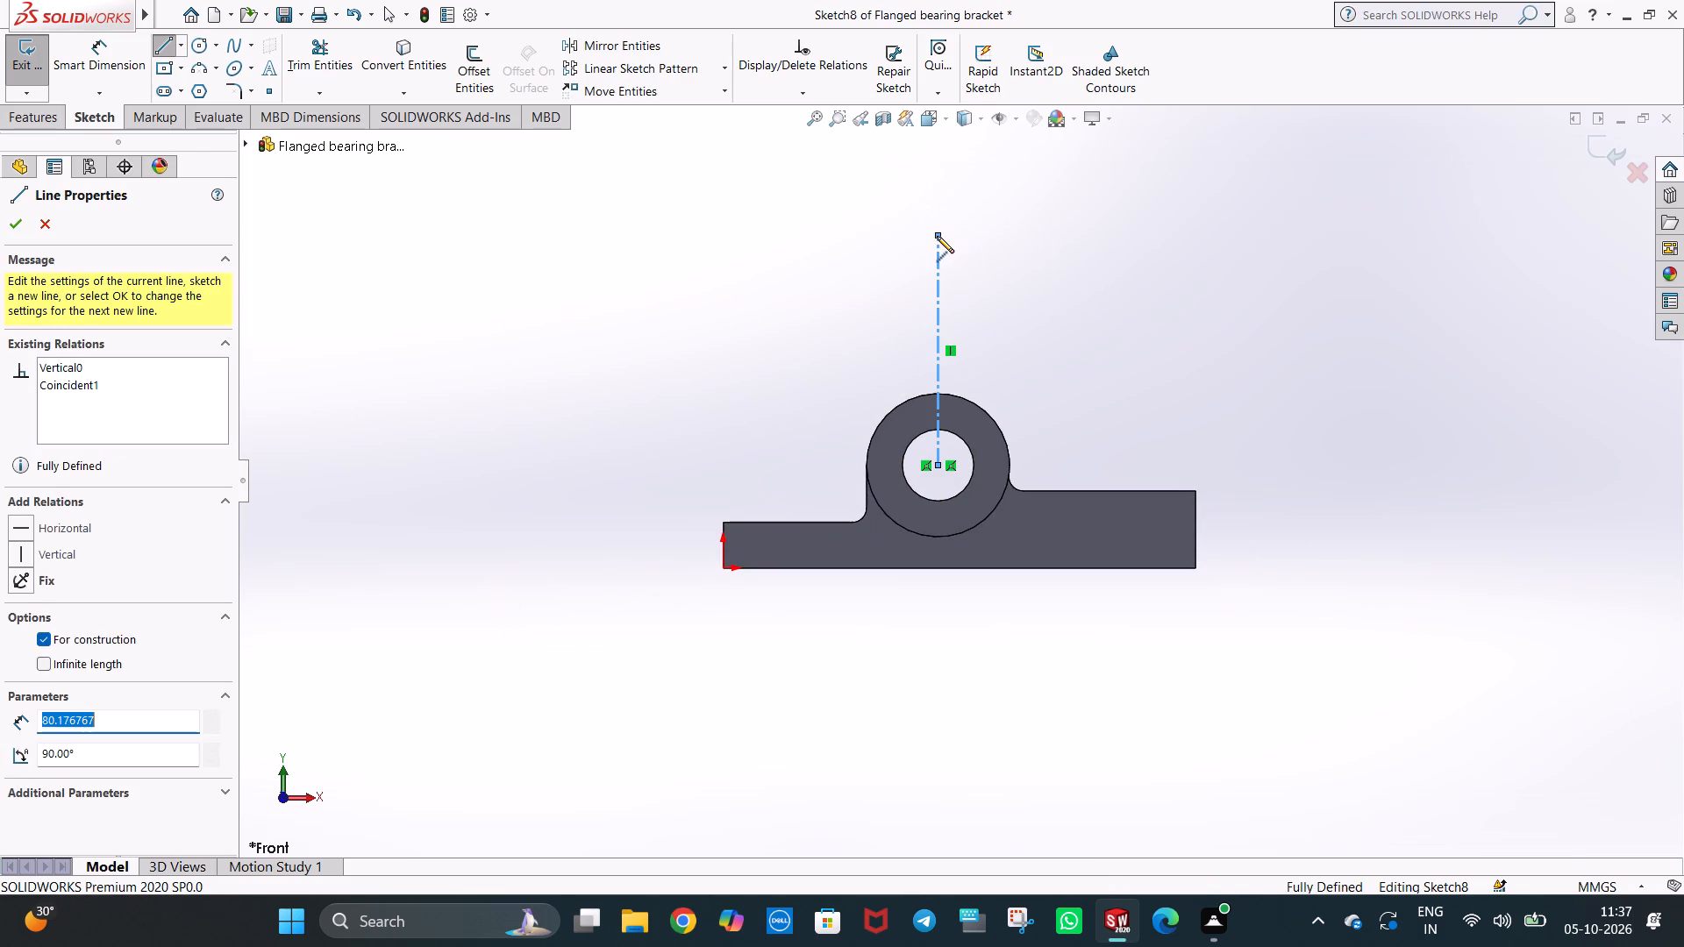
pyautogui.press('Escape')
pyautogui.press('Escape')
pyautogui.click(1093, 308)
# Draw a horizontal centerline about 102 mm long from the bore centre toward the right flange.
pyautogui.scroll(-3, 963, 447)
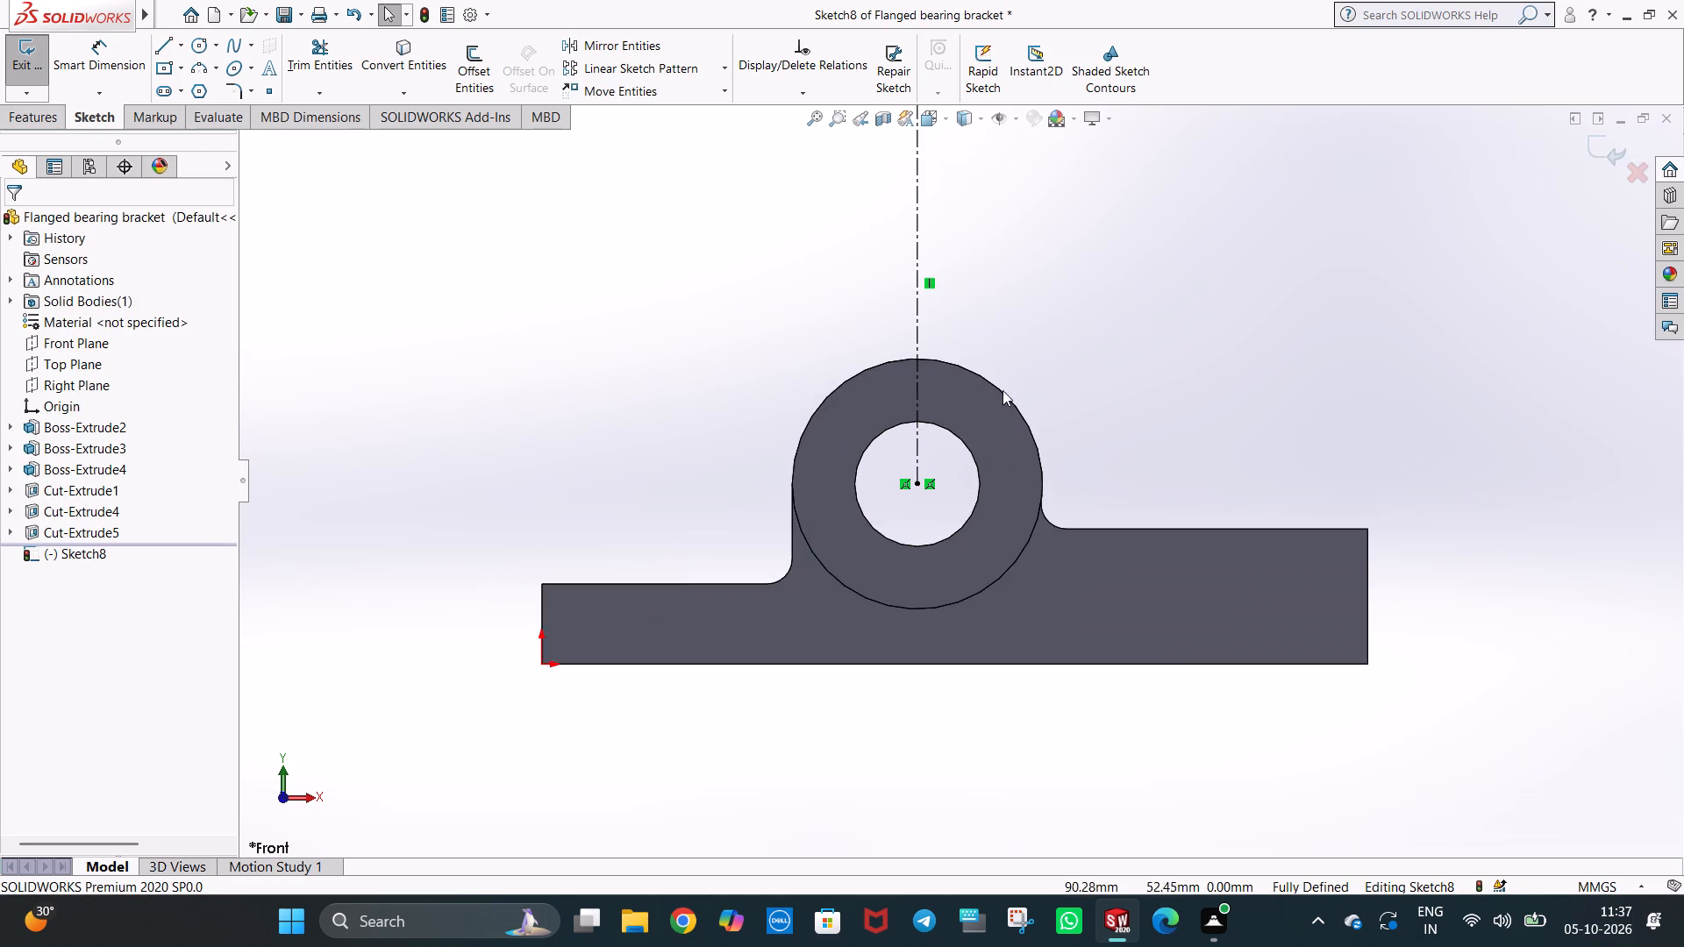
pyautogui.scroll(2, 1017, 365)
pyautogui.scroll(-1, 1010, 325)
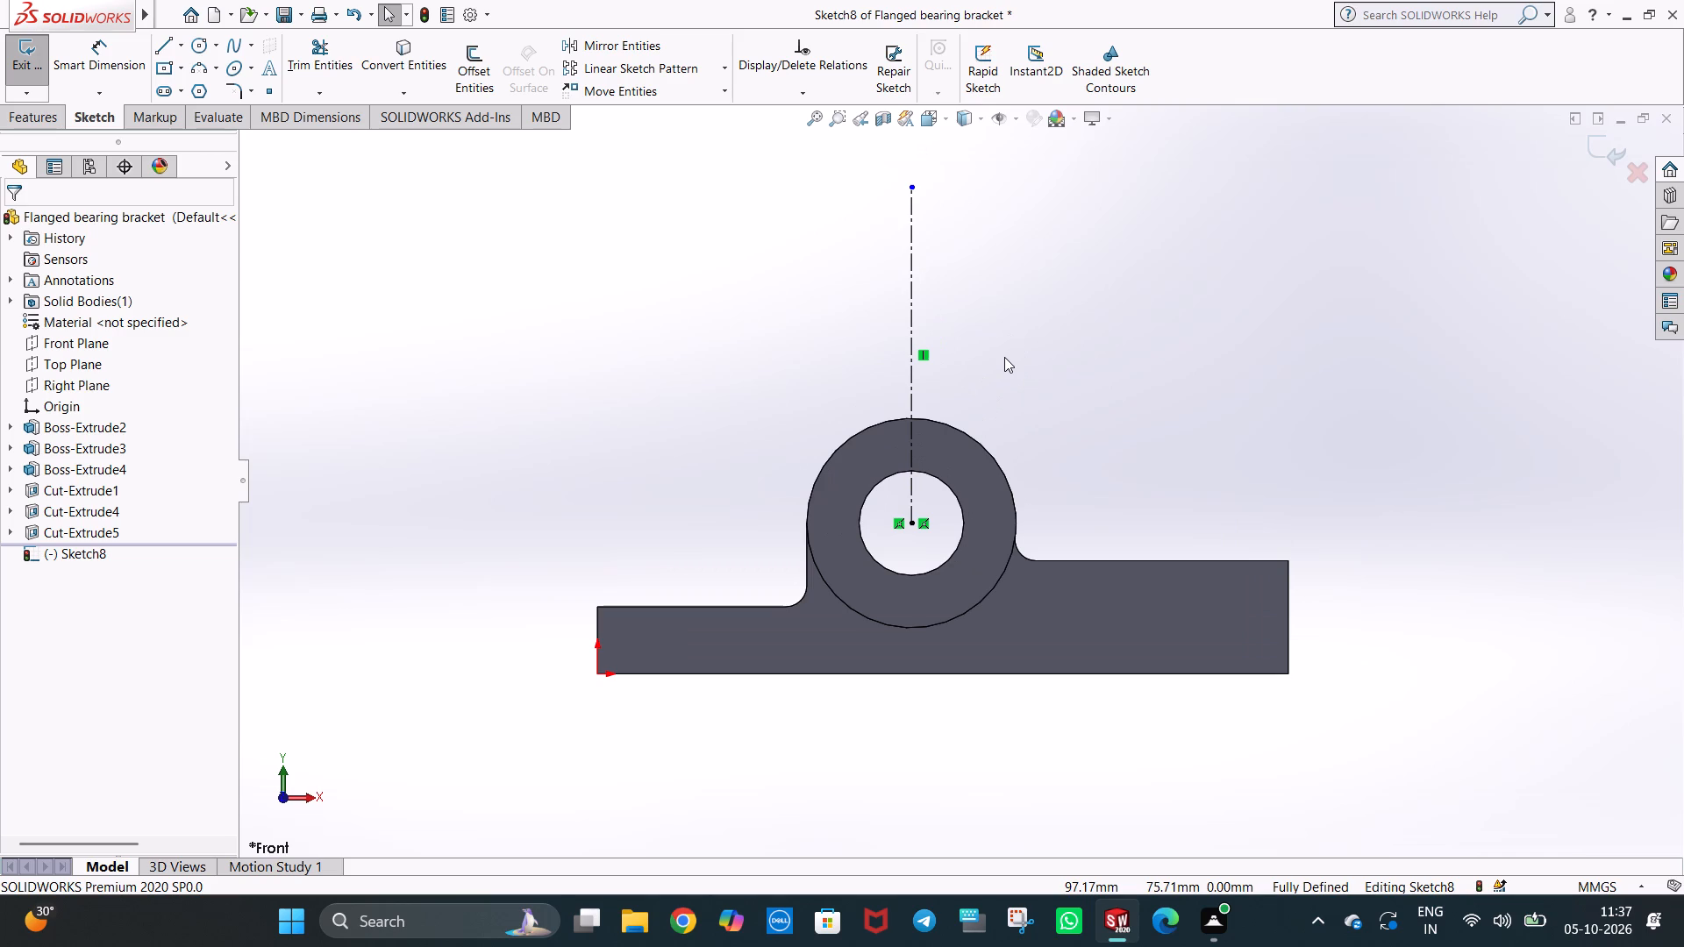
pyautogui.click(182, 42)
pyautogui.click(200, 90)
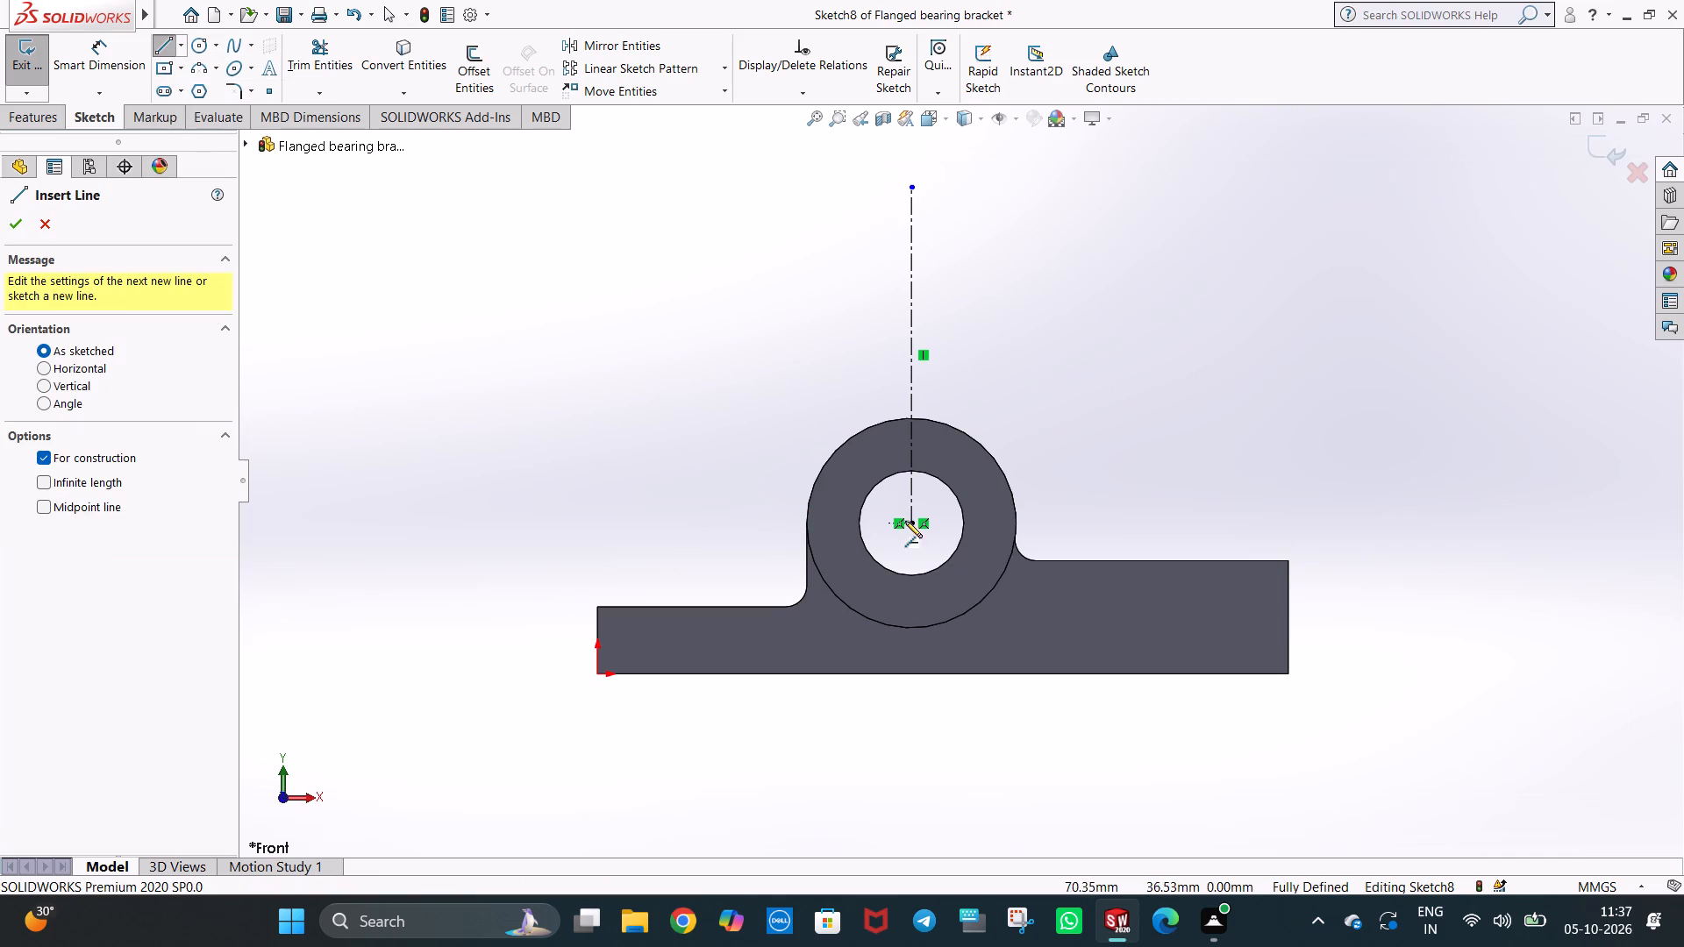
pyautogui.click(910, 524)
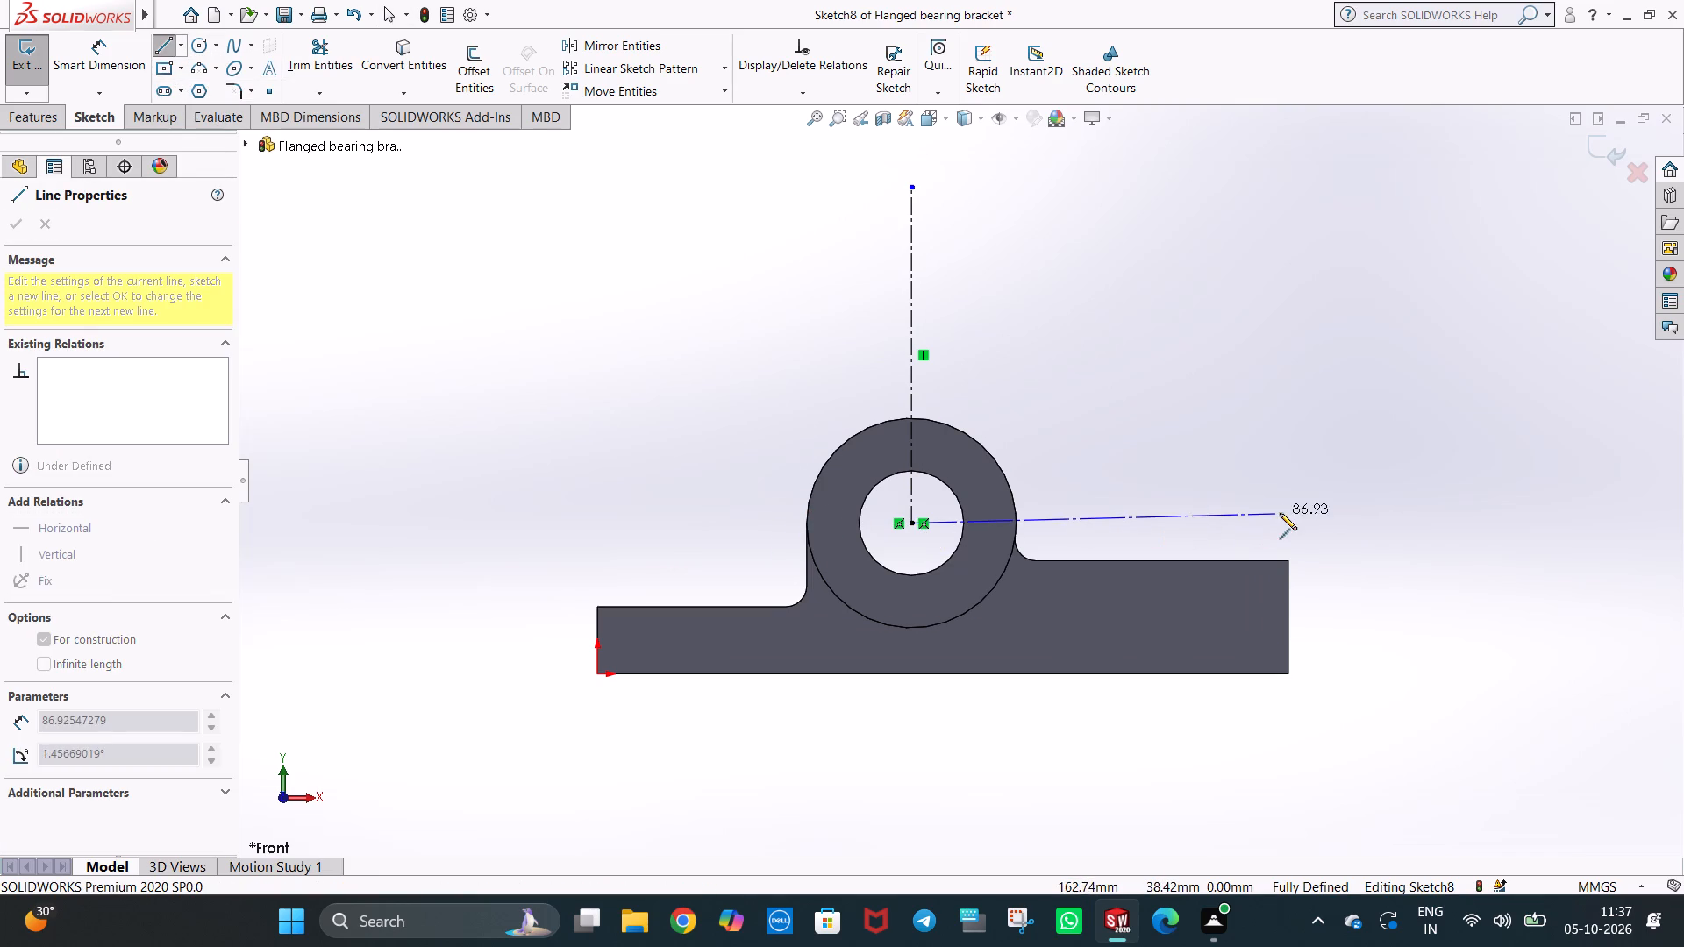
pyautogui.click(1339, 519)
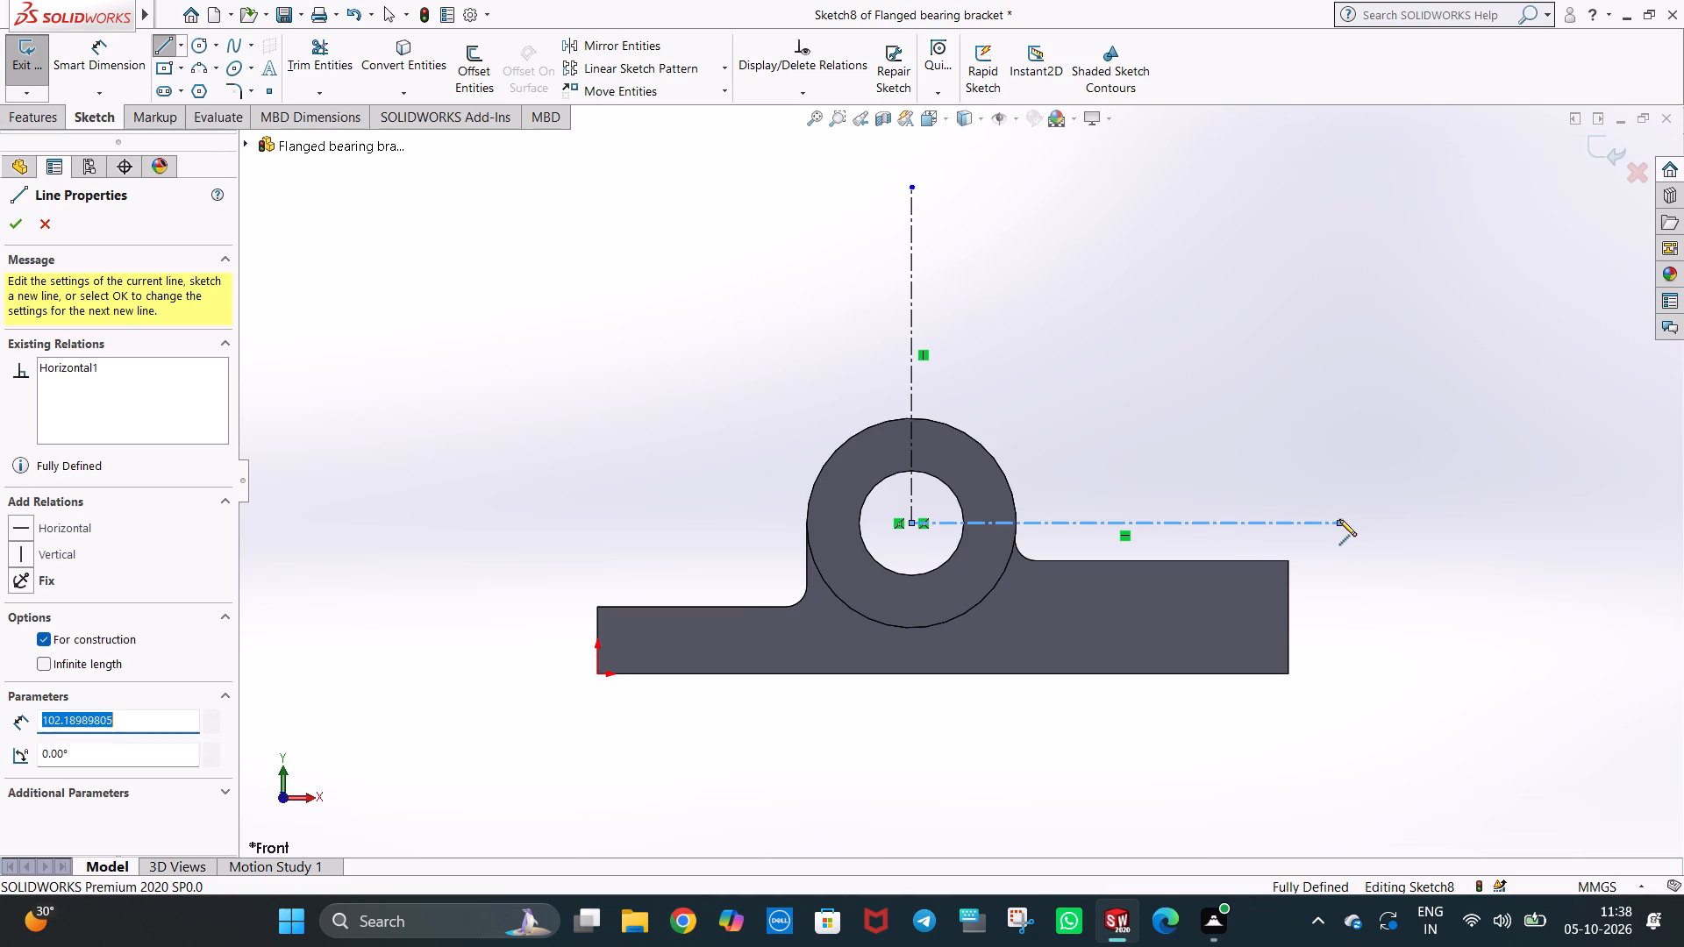
pyautogui.press('Escape')
pyautogui.click(1243, 394)
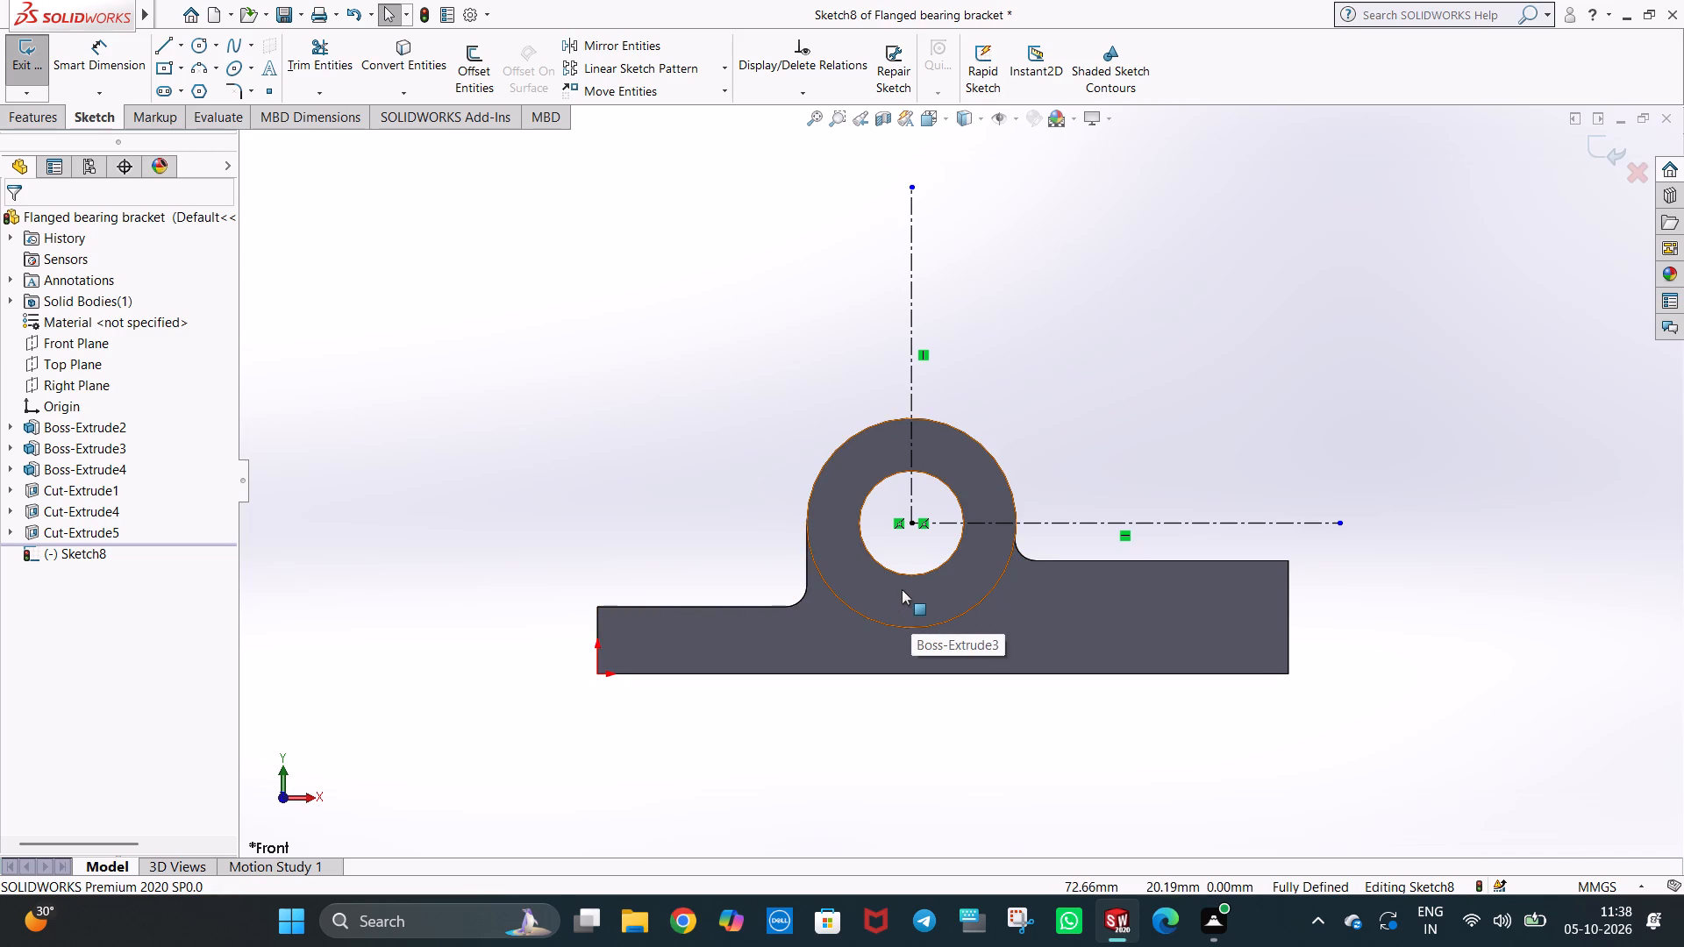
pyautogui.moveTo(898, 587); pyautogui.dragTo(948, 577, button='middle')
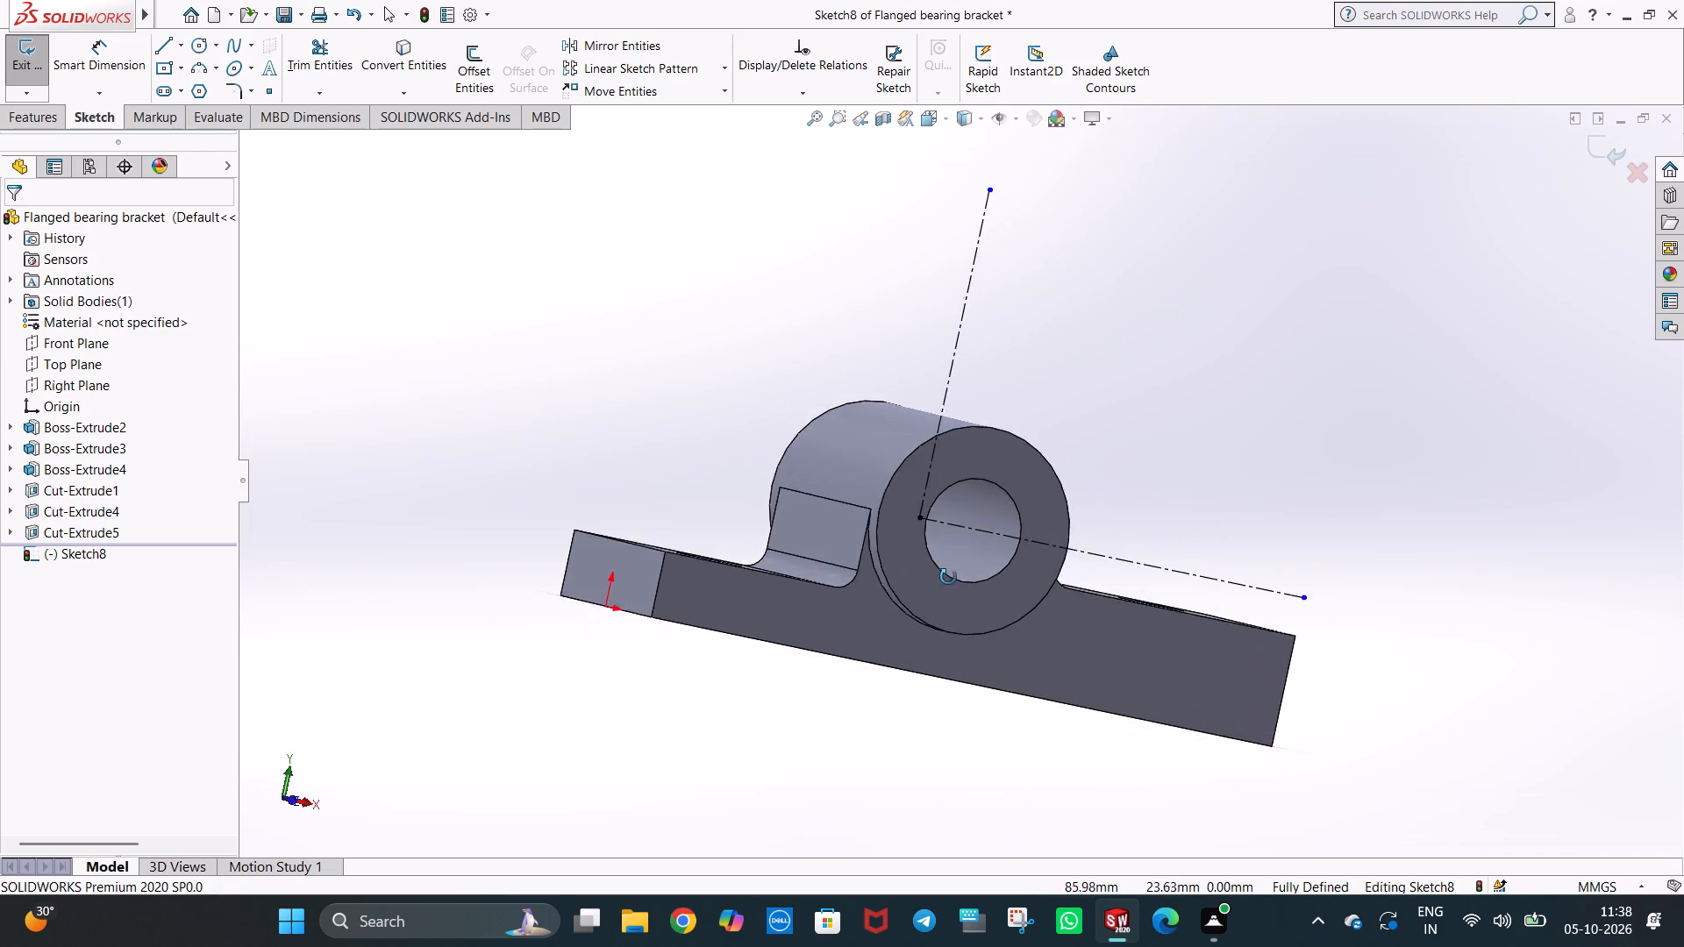
# Undo the vertical and horizontal centerlines drawn from the bore centre in the Front Plane sketch.
pyautogui.moveTo(948, 577); pyautogui.dragTo(901, 611, button='middle')
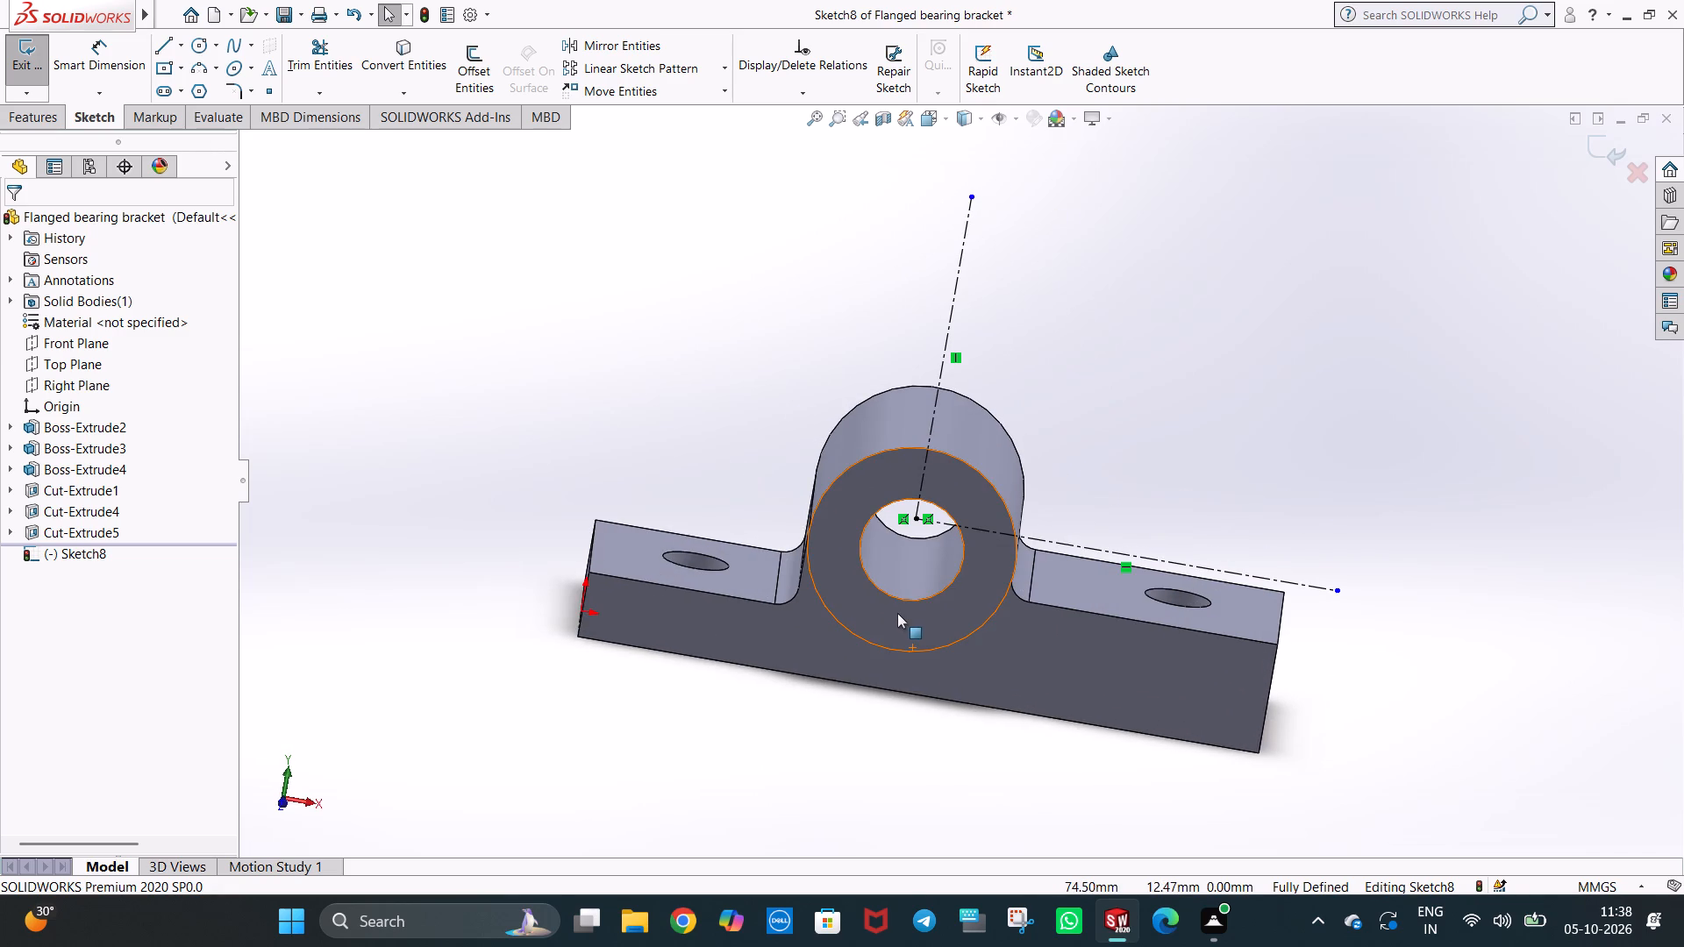
pyautogui.press('Escape')
pyautogui.hotkey('ctrl', 'z')
pyautogui.hotkey('ctrl', 'z')
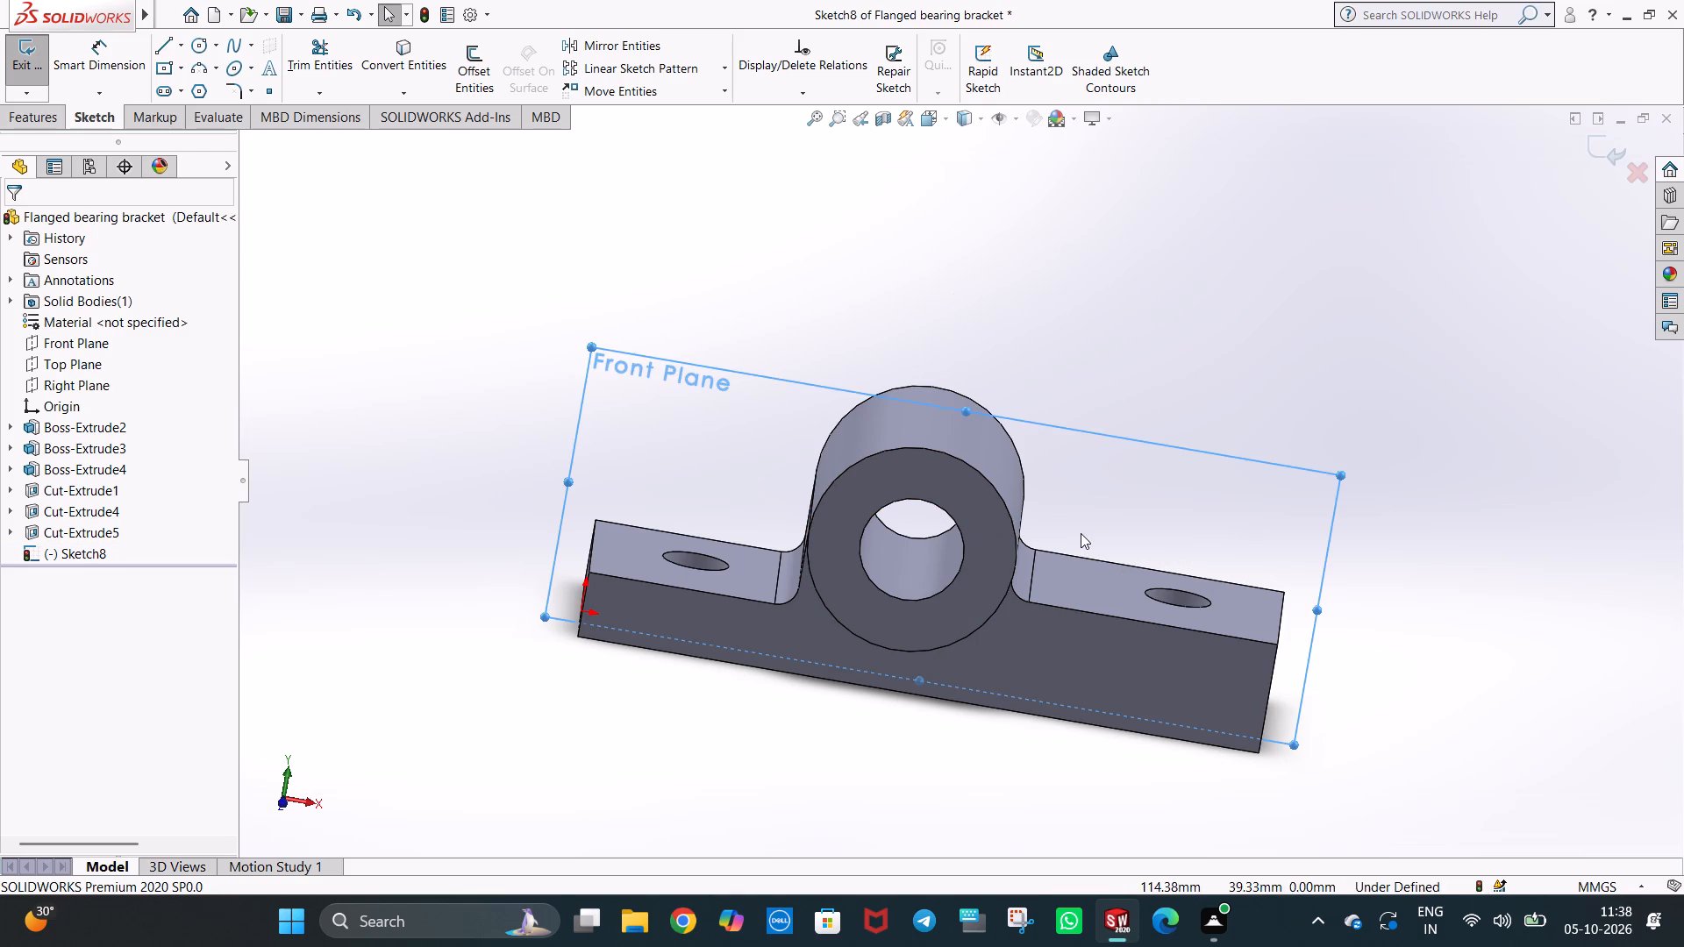
# Exit the emptied Front Plane sketch without adding any geometry.
pyautogui.rightClick(971, 536)
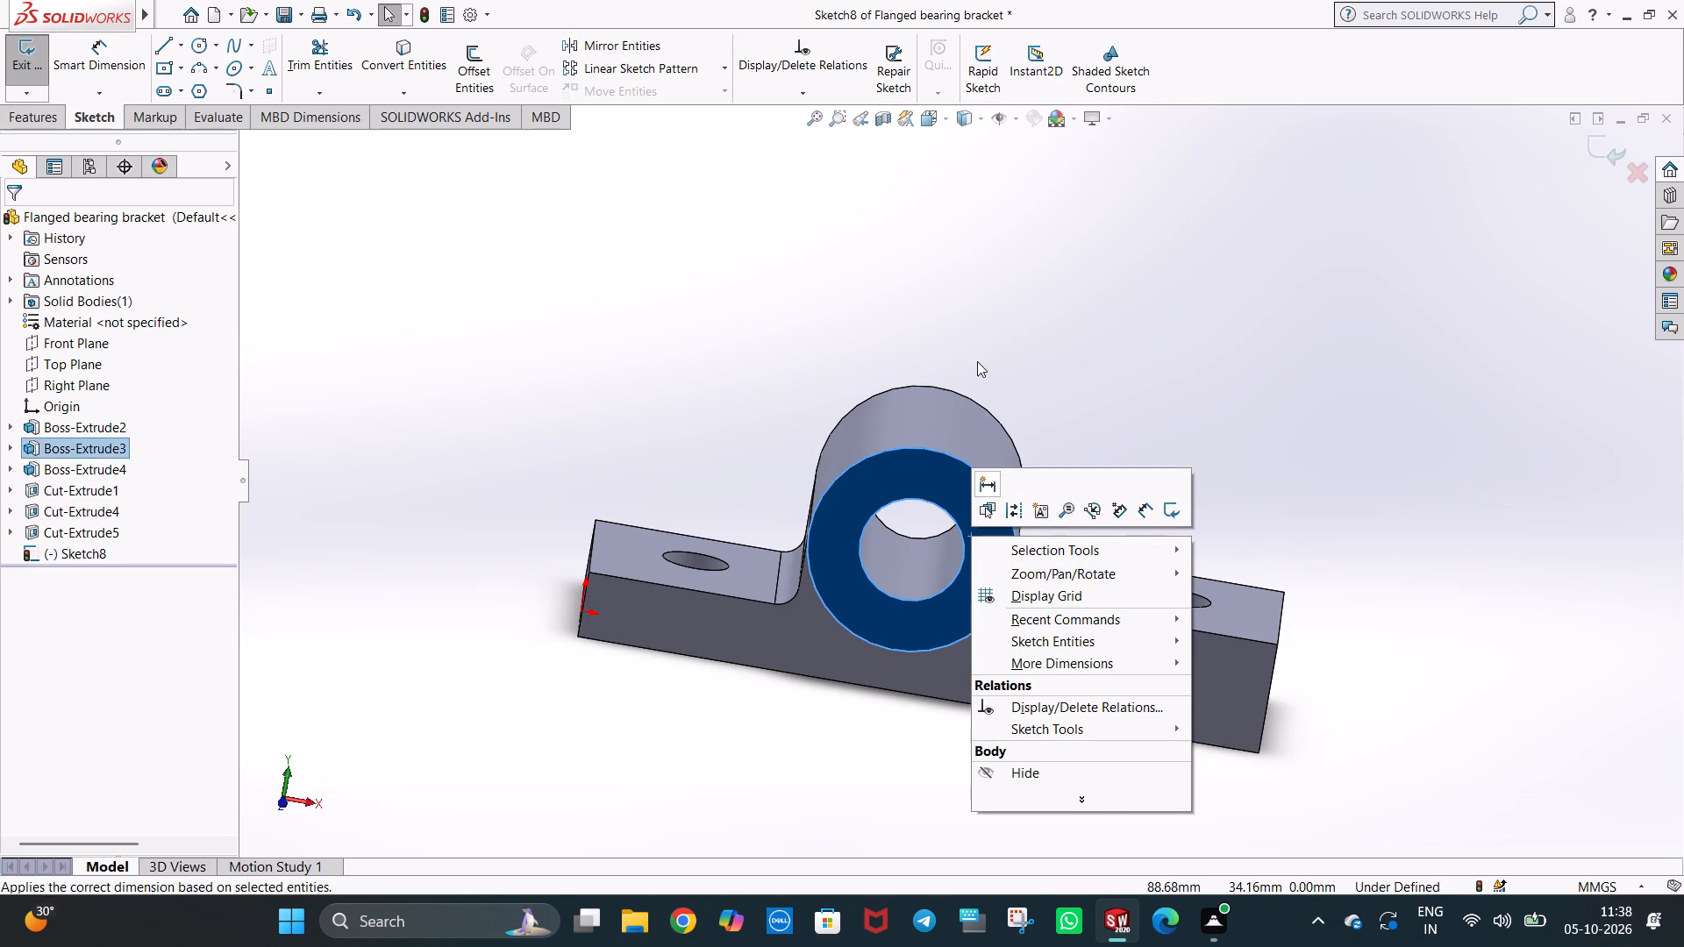
pyautogui.click(977, 361)
pyautogui.moveTo(695, 568); pyautogui.dragTo(786, 695, button='middle')
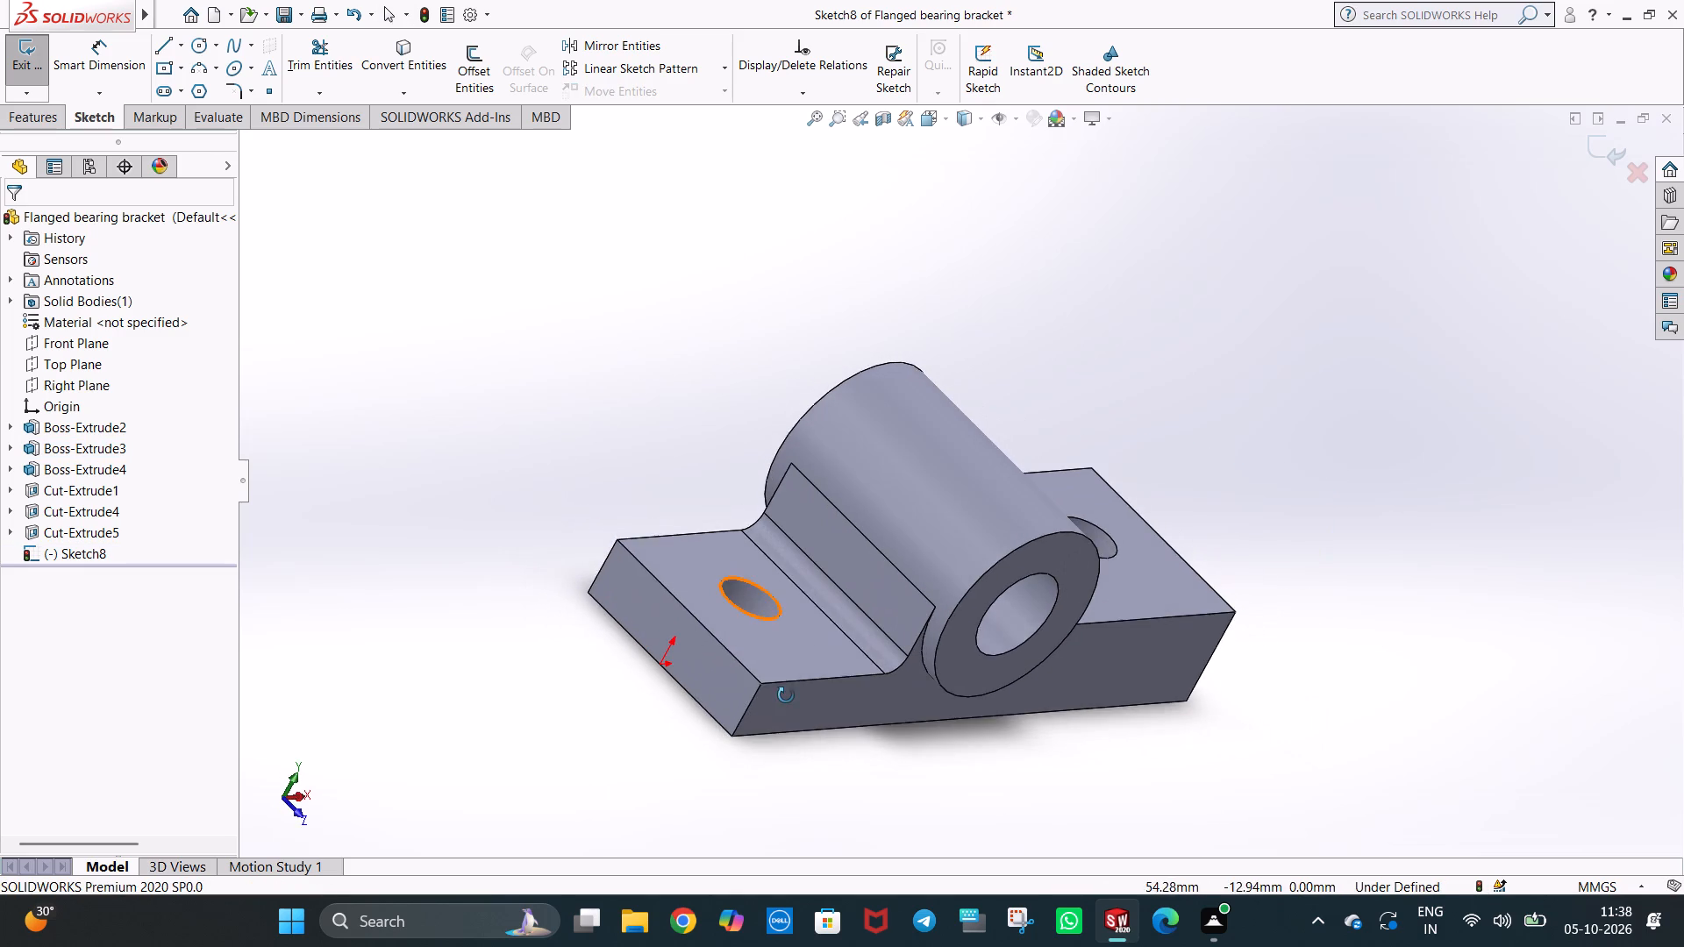
pyautogui.moveTo(786, 695); pyautogui.dragTo(774, 675, button='middle')
pyautogui.click(791, 681)
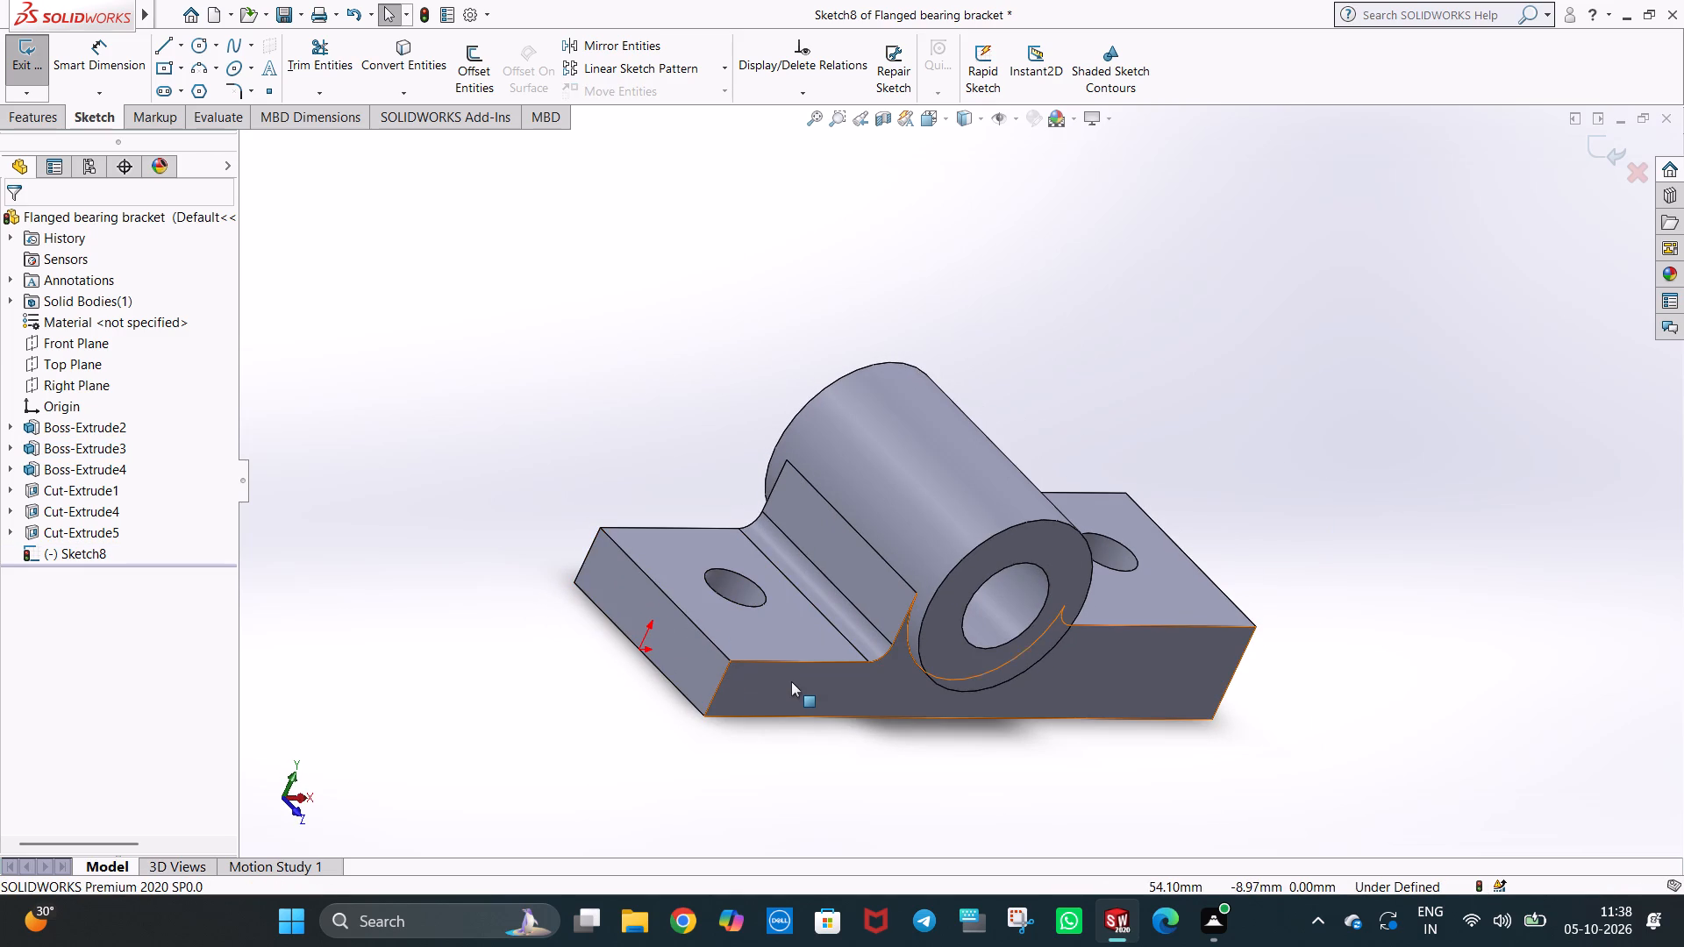
pyautogui.rightClick(791, 681)
pyautogui.moveTo(746, 350); pyautogui.dragTo(616, 357)
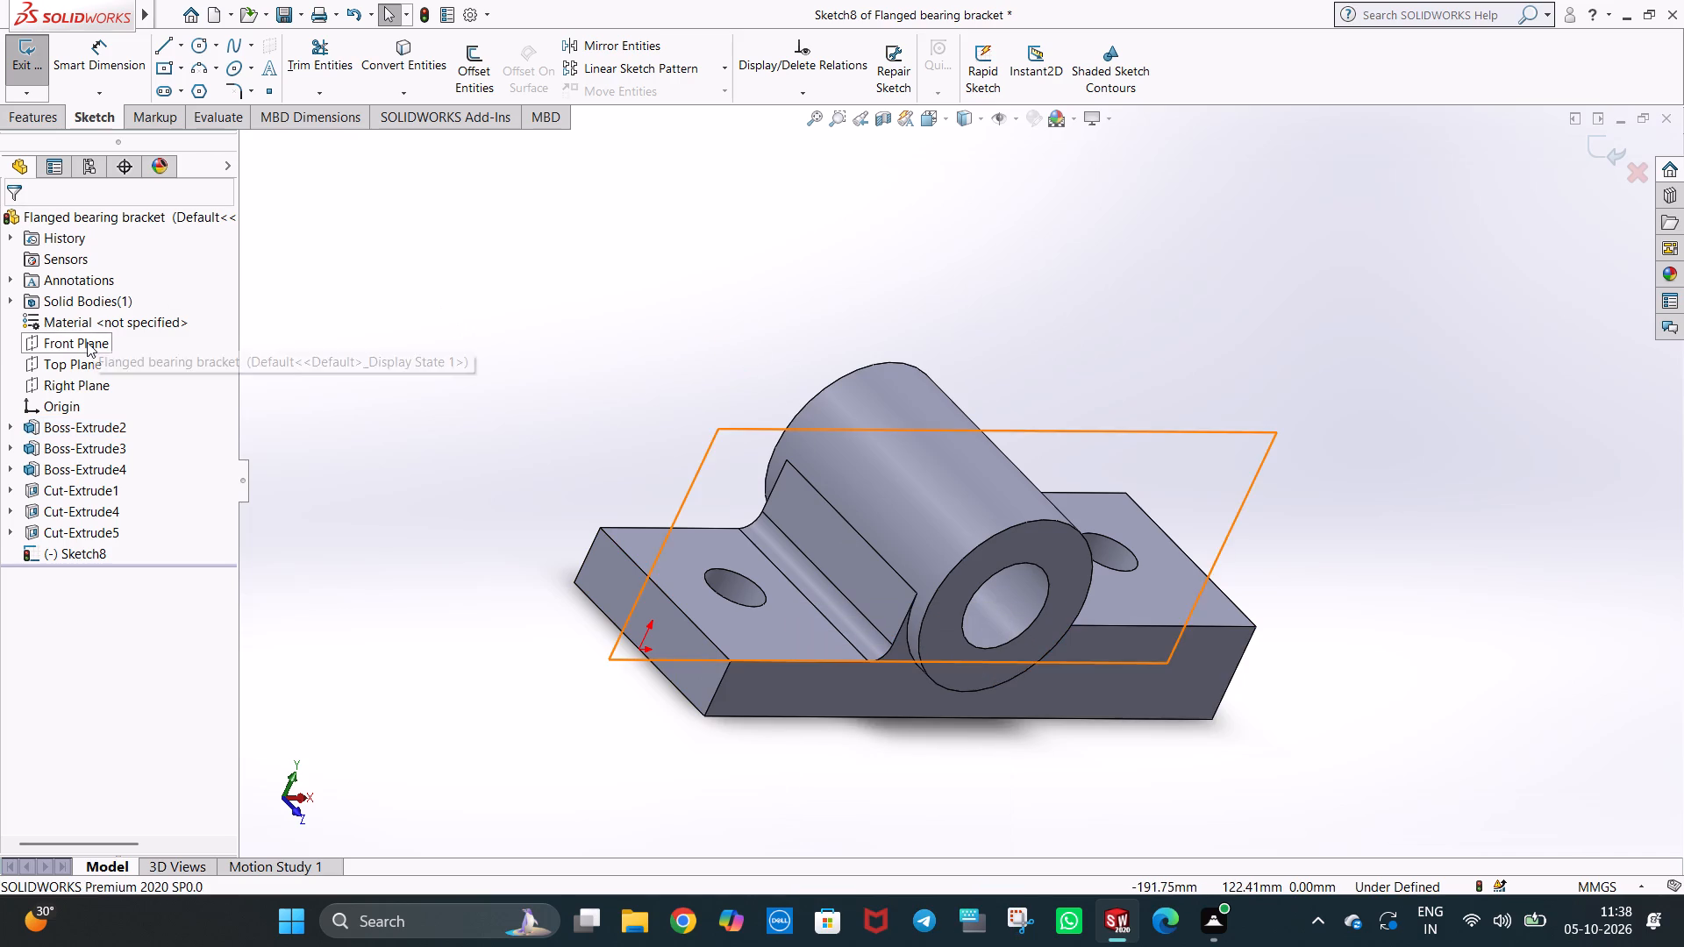
pyautogui.click(87, 342)
pyautogui.click(101, 317)
# Start a sketch on the base's front face and draw a near-vertical centerline about 69 mm long upward from the bore centre.
pyautogui.click(1174, 668)
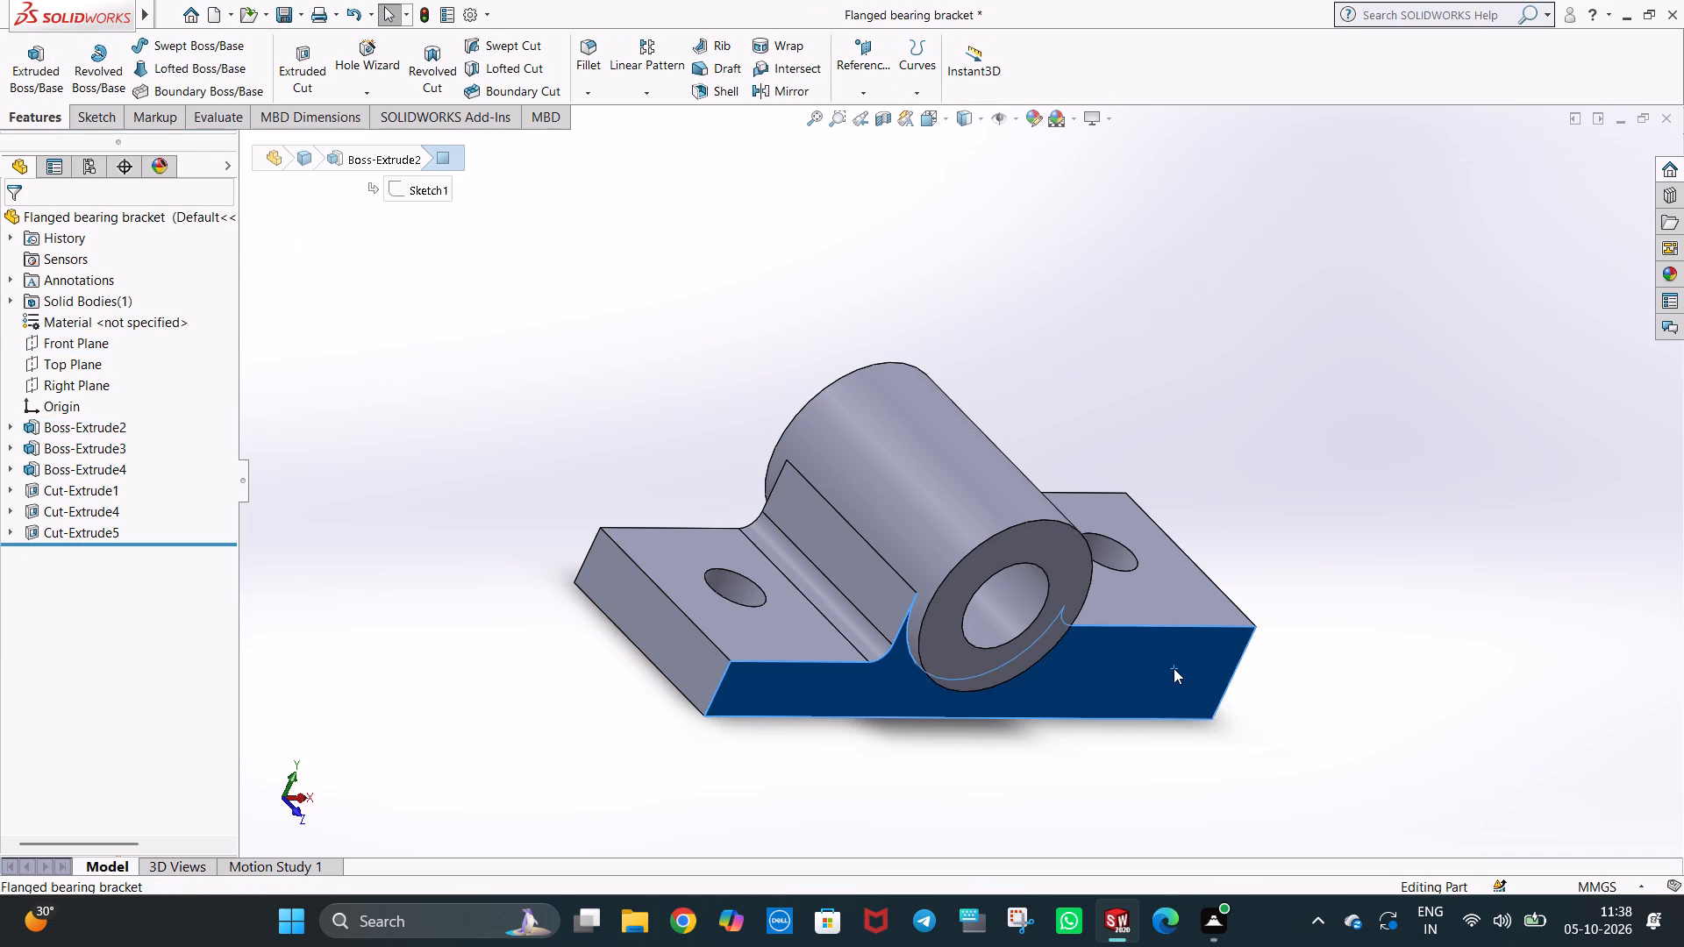
pyautogui.click(1254, 616)
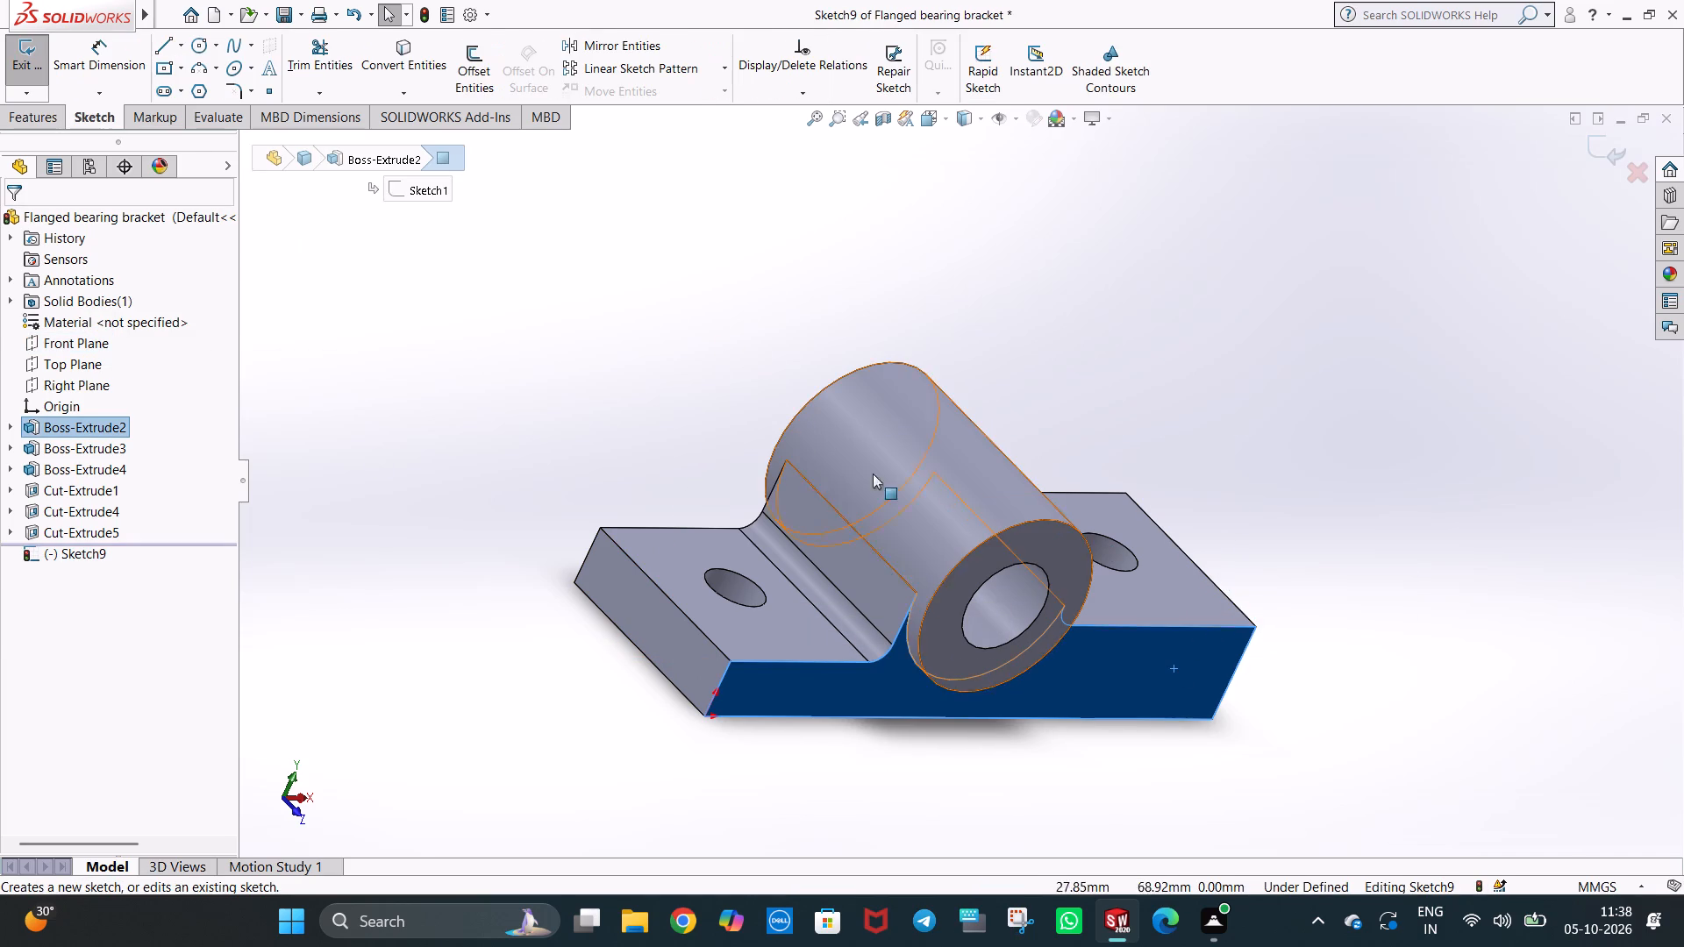
pyautogui.click(183, 46)
pyautogui.click(209, 91)
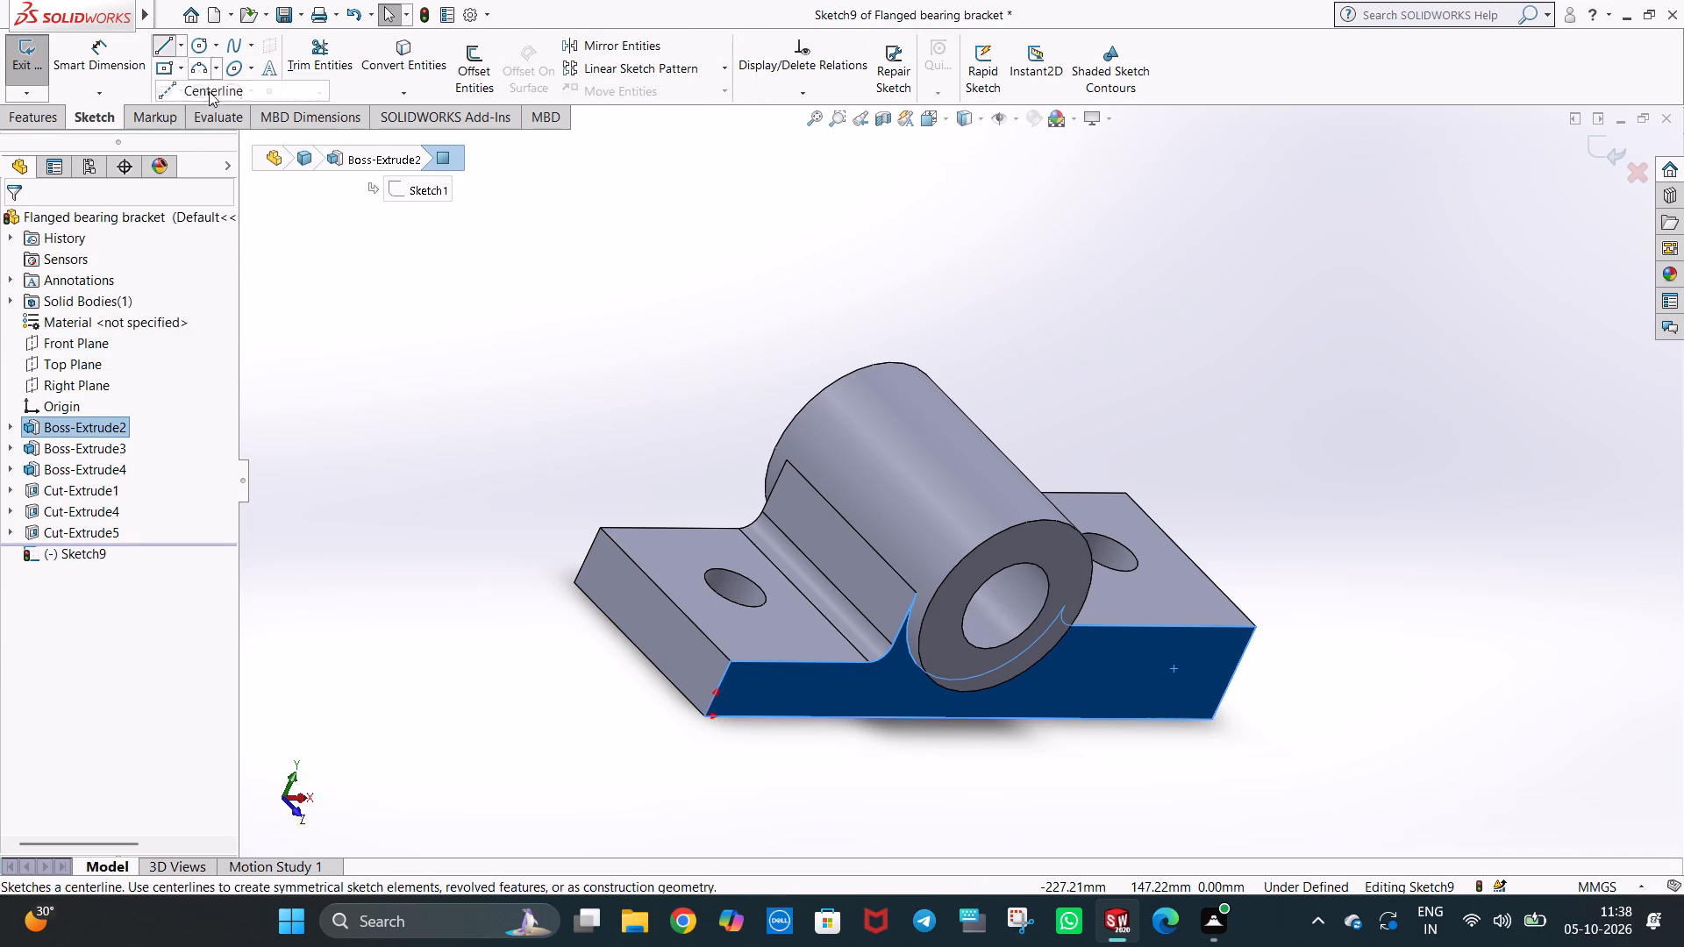
pyautogui.click(992, 594)
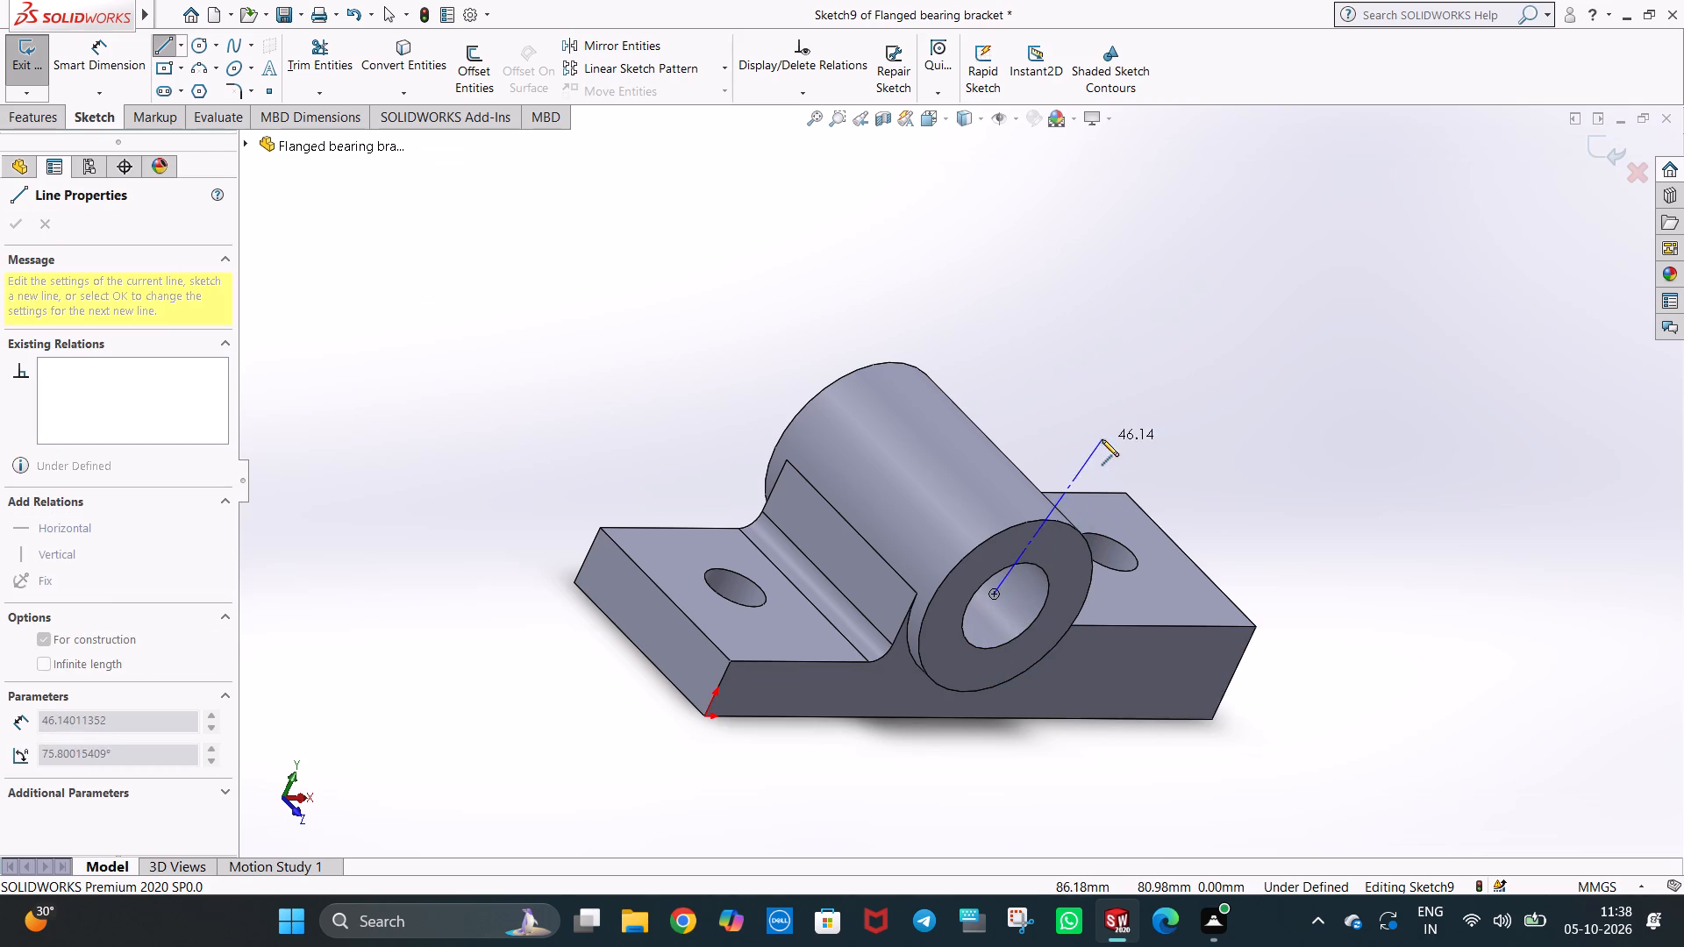
pyautogui.scroll(1, 1102, 439)
pyautogui.moveTo(1102, 439); pyautogui.dragTo(845, 399, button='middle')
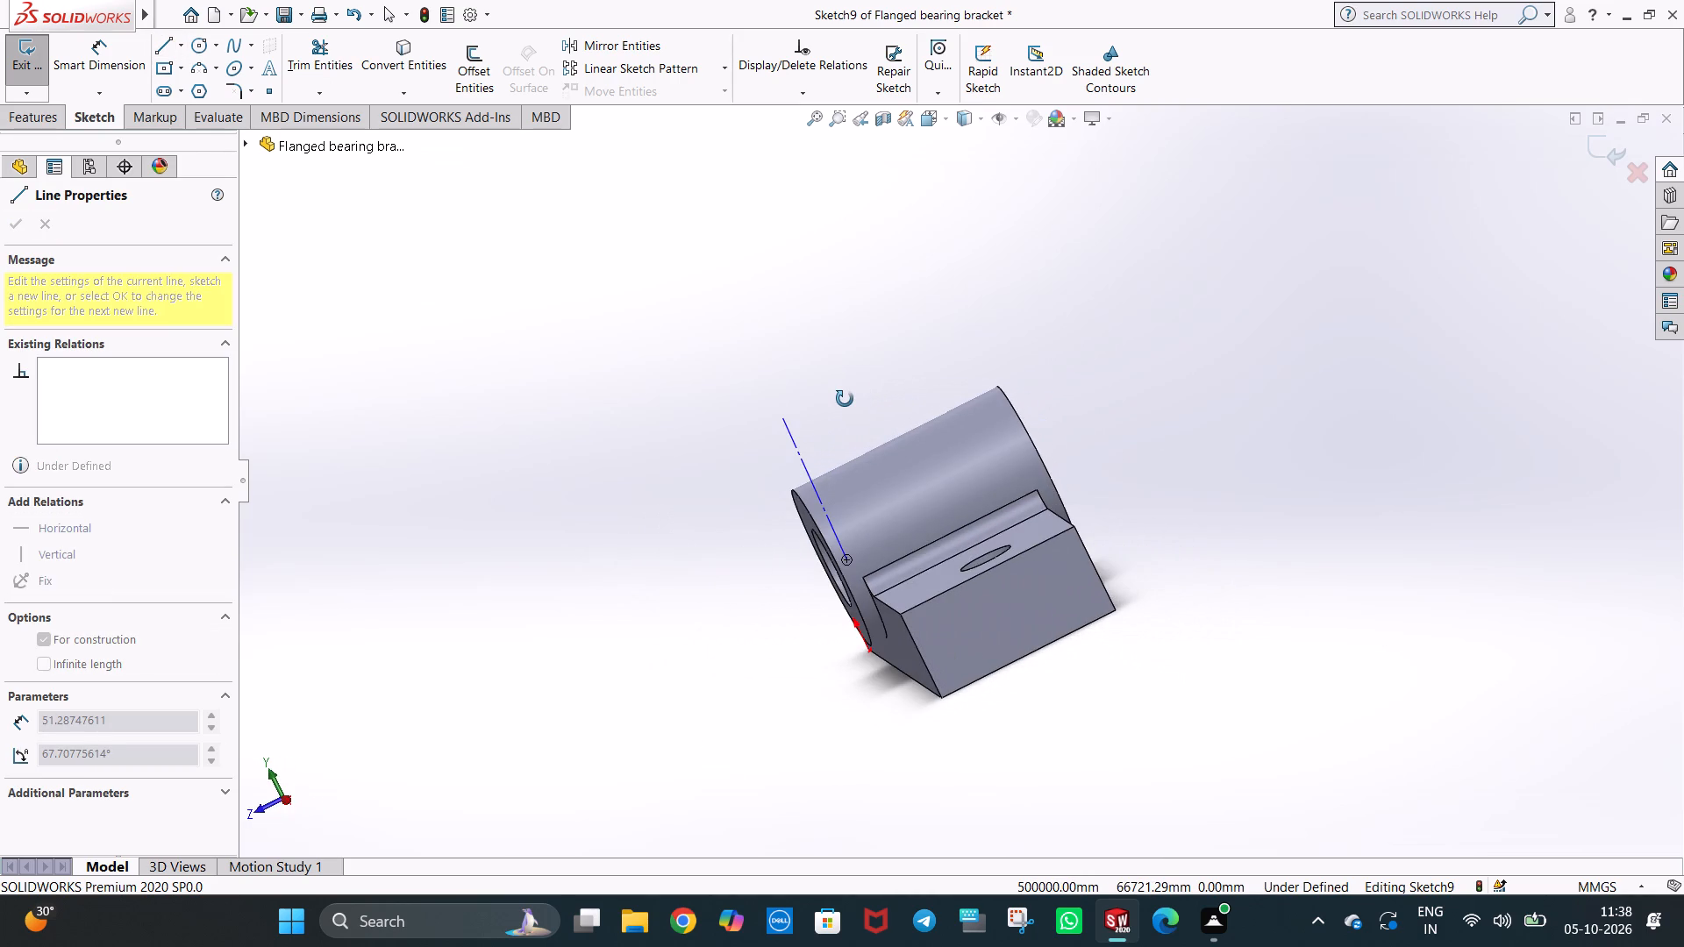
pyautogui.moveTo(845, 399); pyautogui.dragTo(954, 393, button='middle')
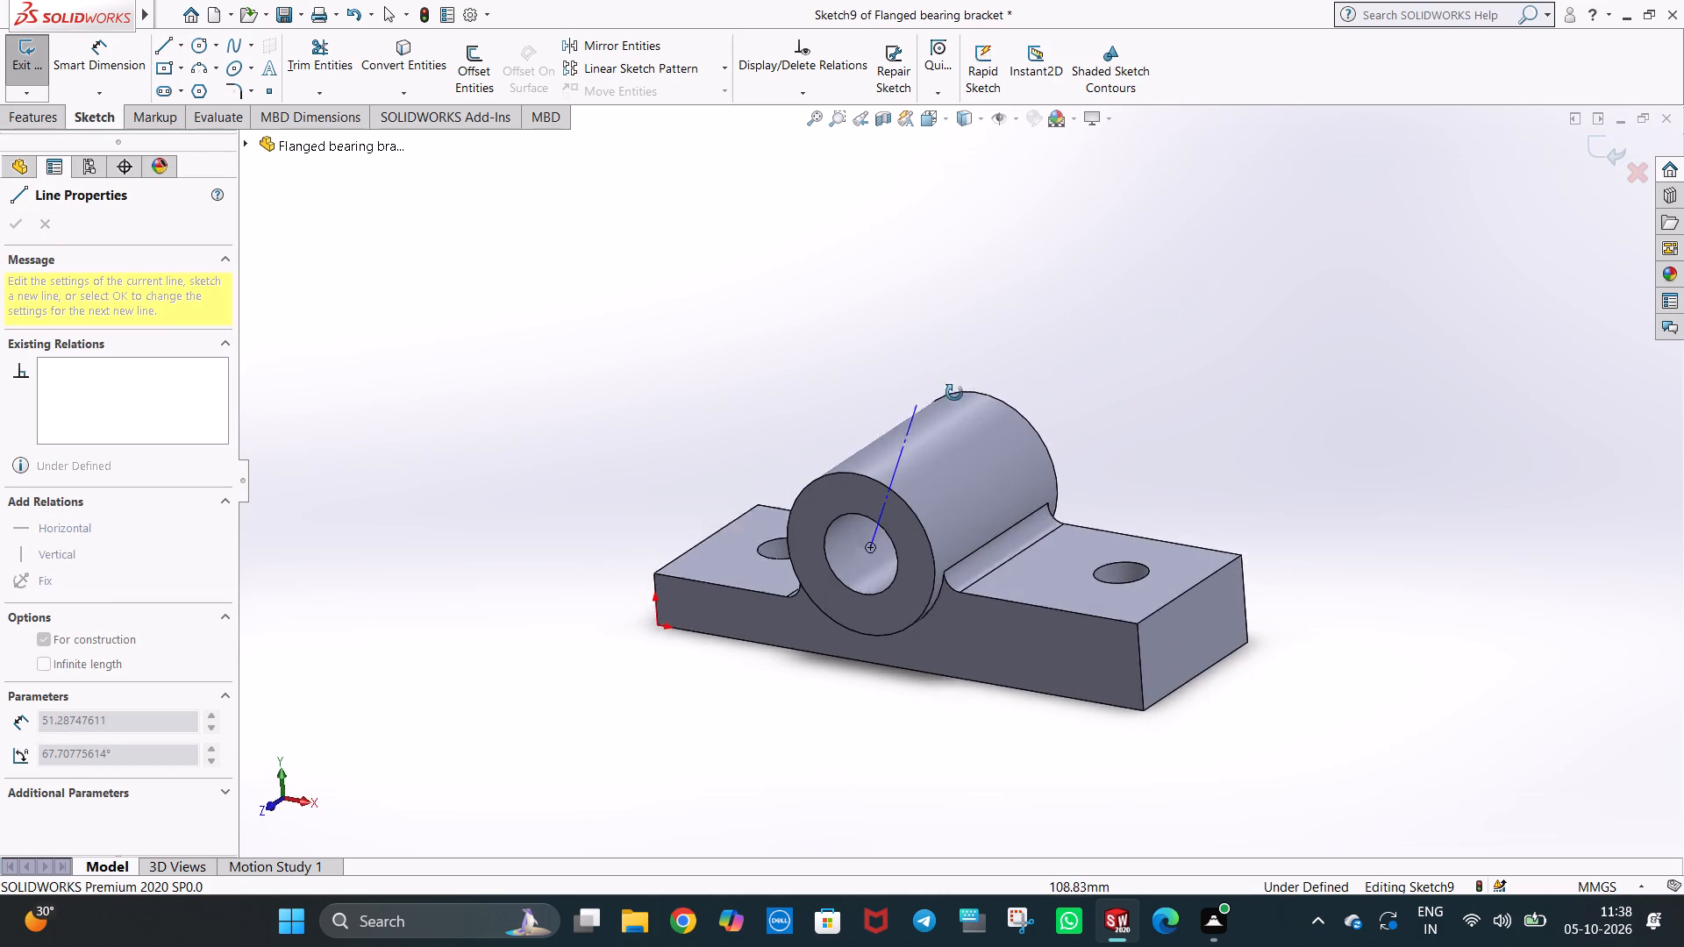
pyautogui.moveTo(954, 393); pyautogui.dragTo(945, 382, button='middle')
pyautogui.hotkey('ctrl', '7')
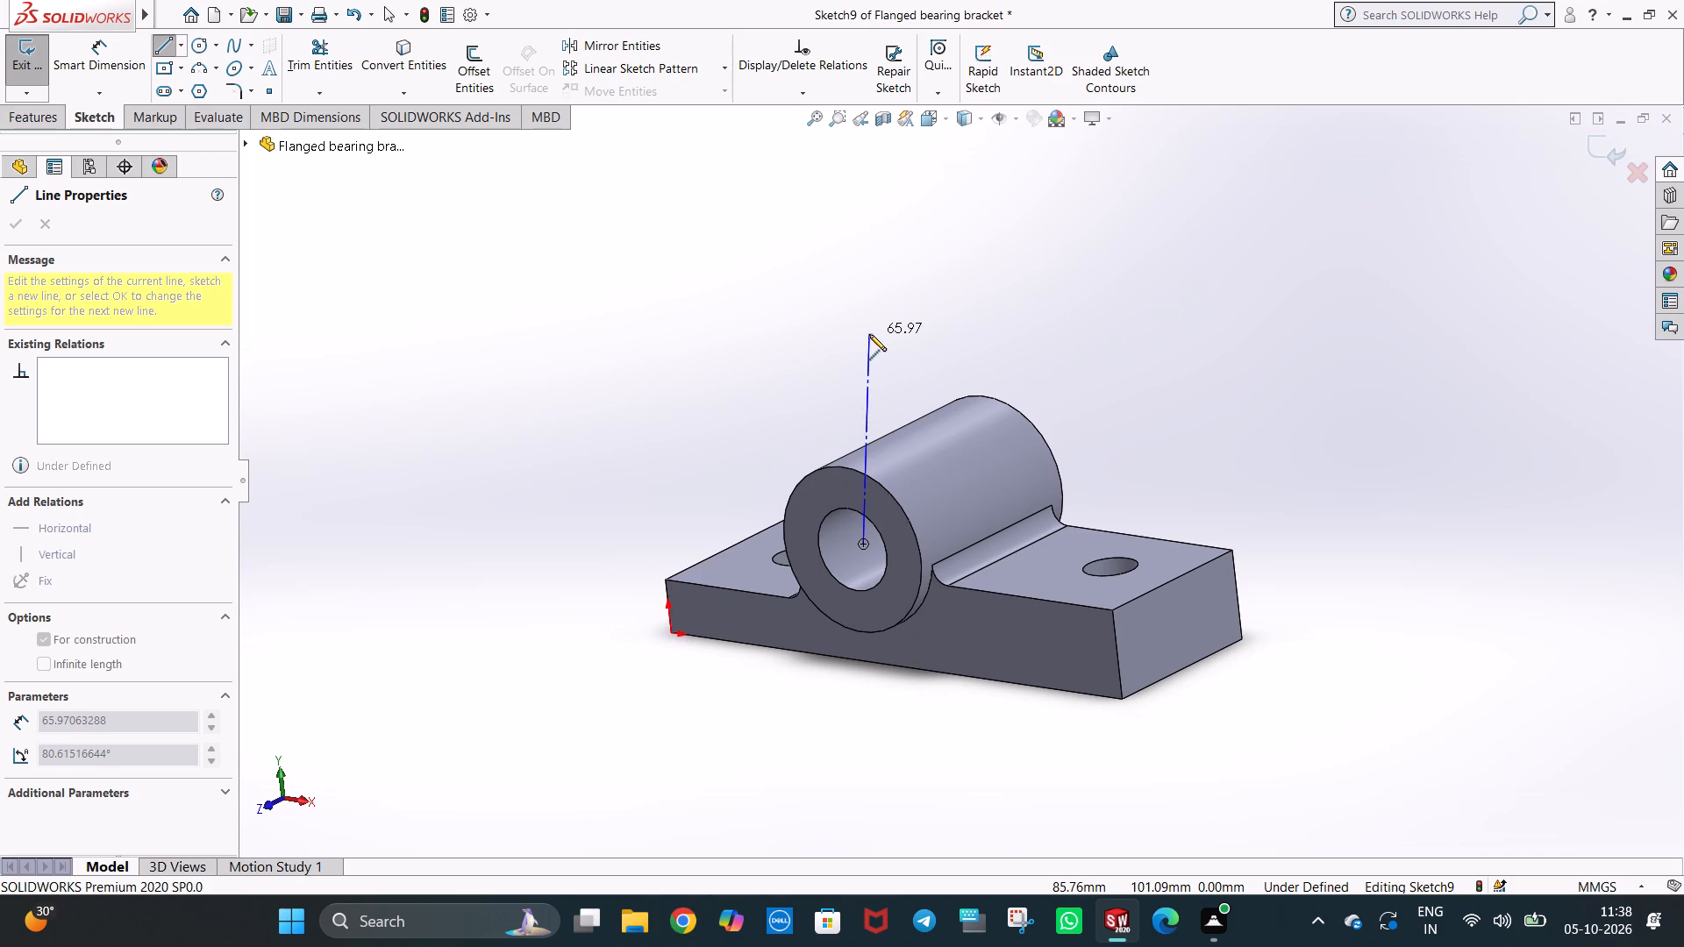
pyautogui.hotkey('ctrl', '1')
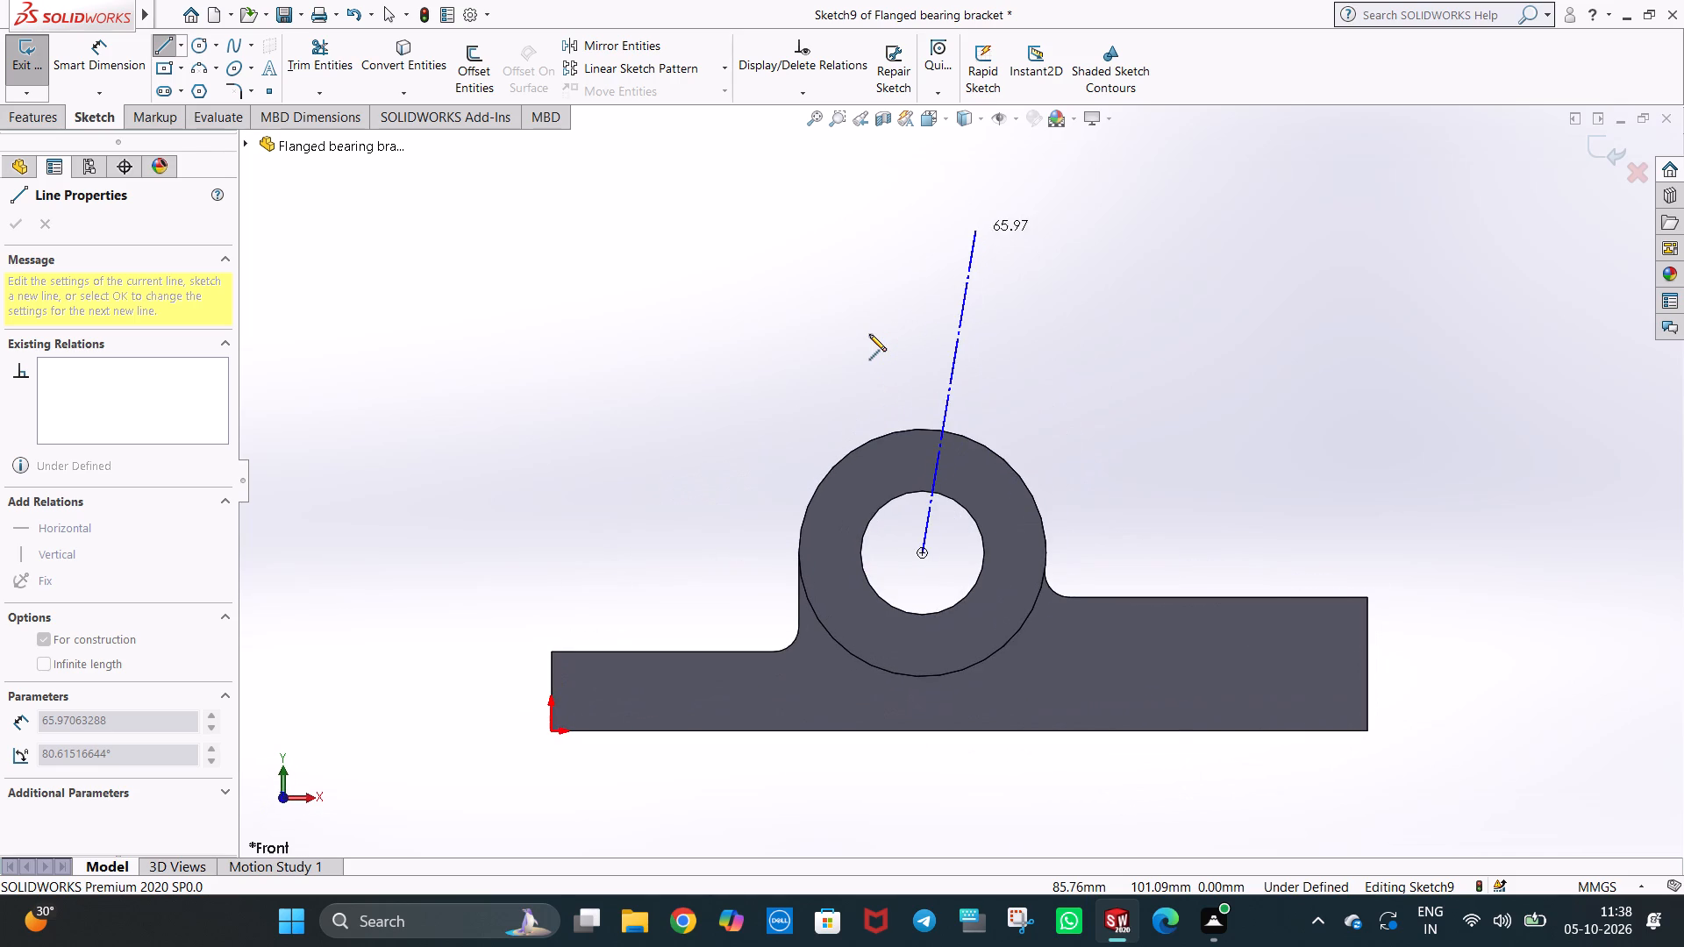
pyautogui.click(917, 214)
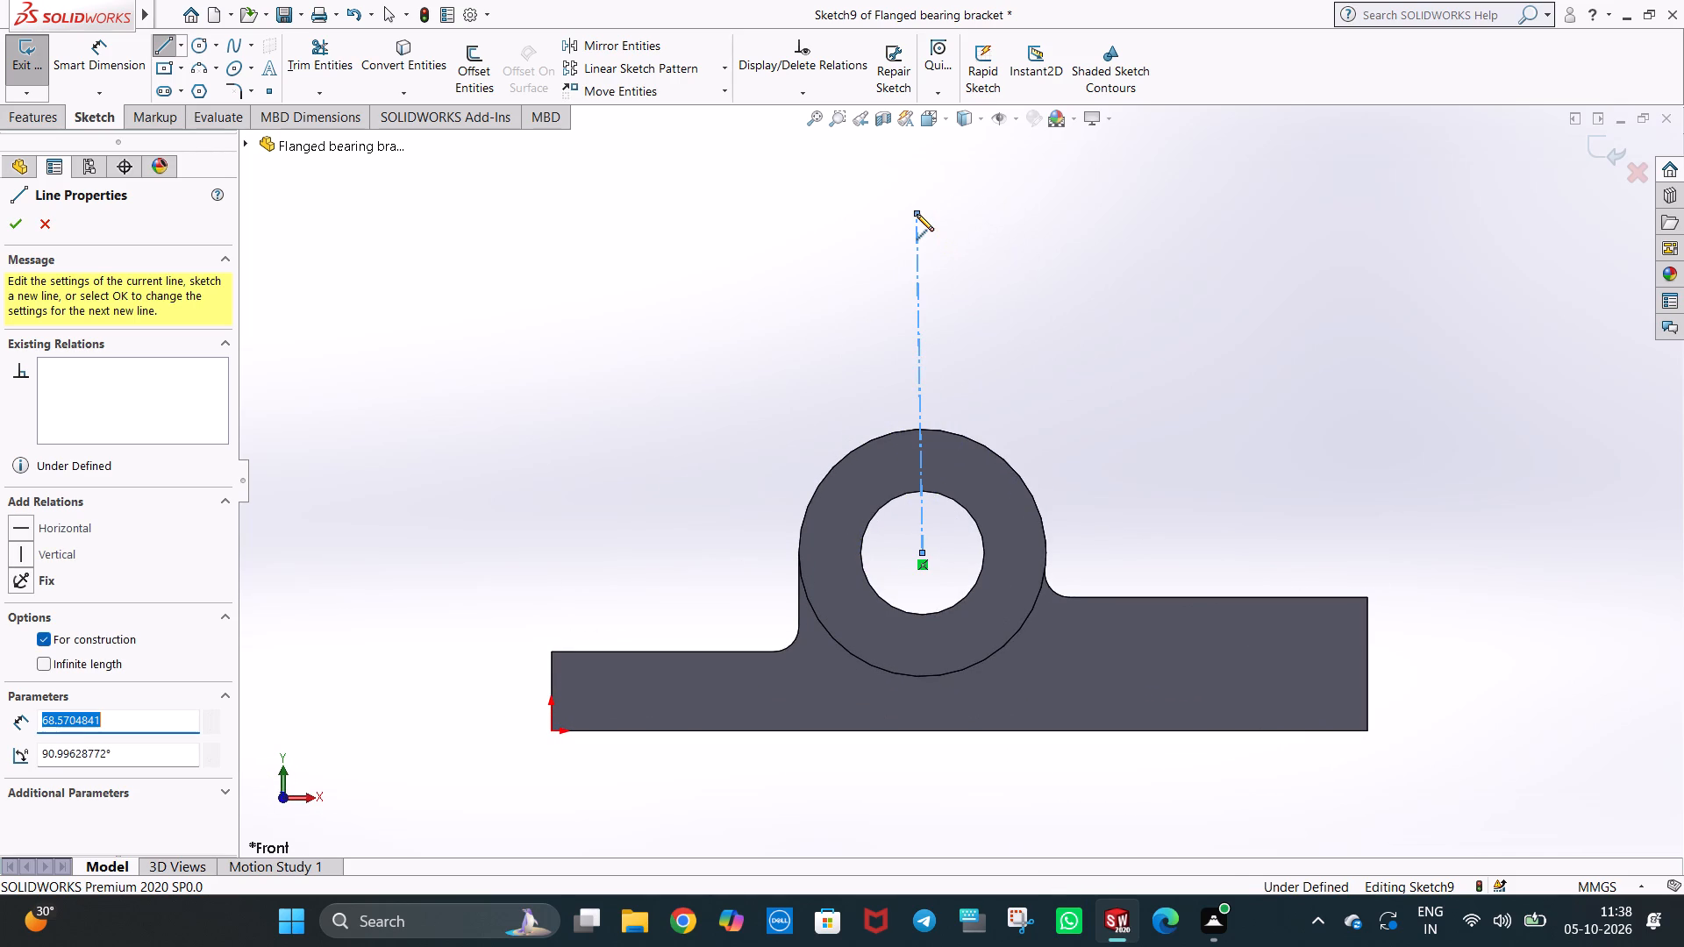
pyautogui.press('Escape')
# Set the upward centerline's angle to 90 degrees.
pyautogui.moveTo(853, 431); pyautogui.dragTo(906, 499, button='middle')
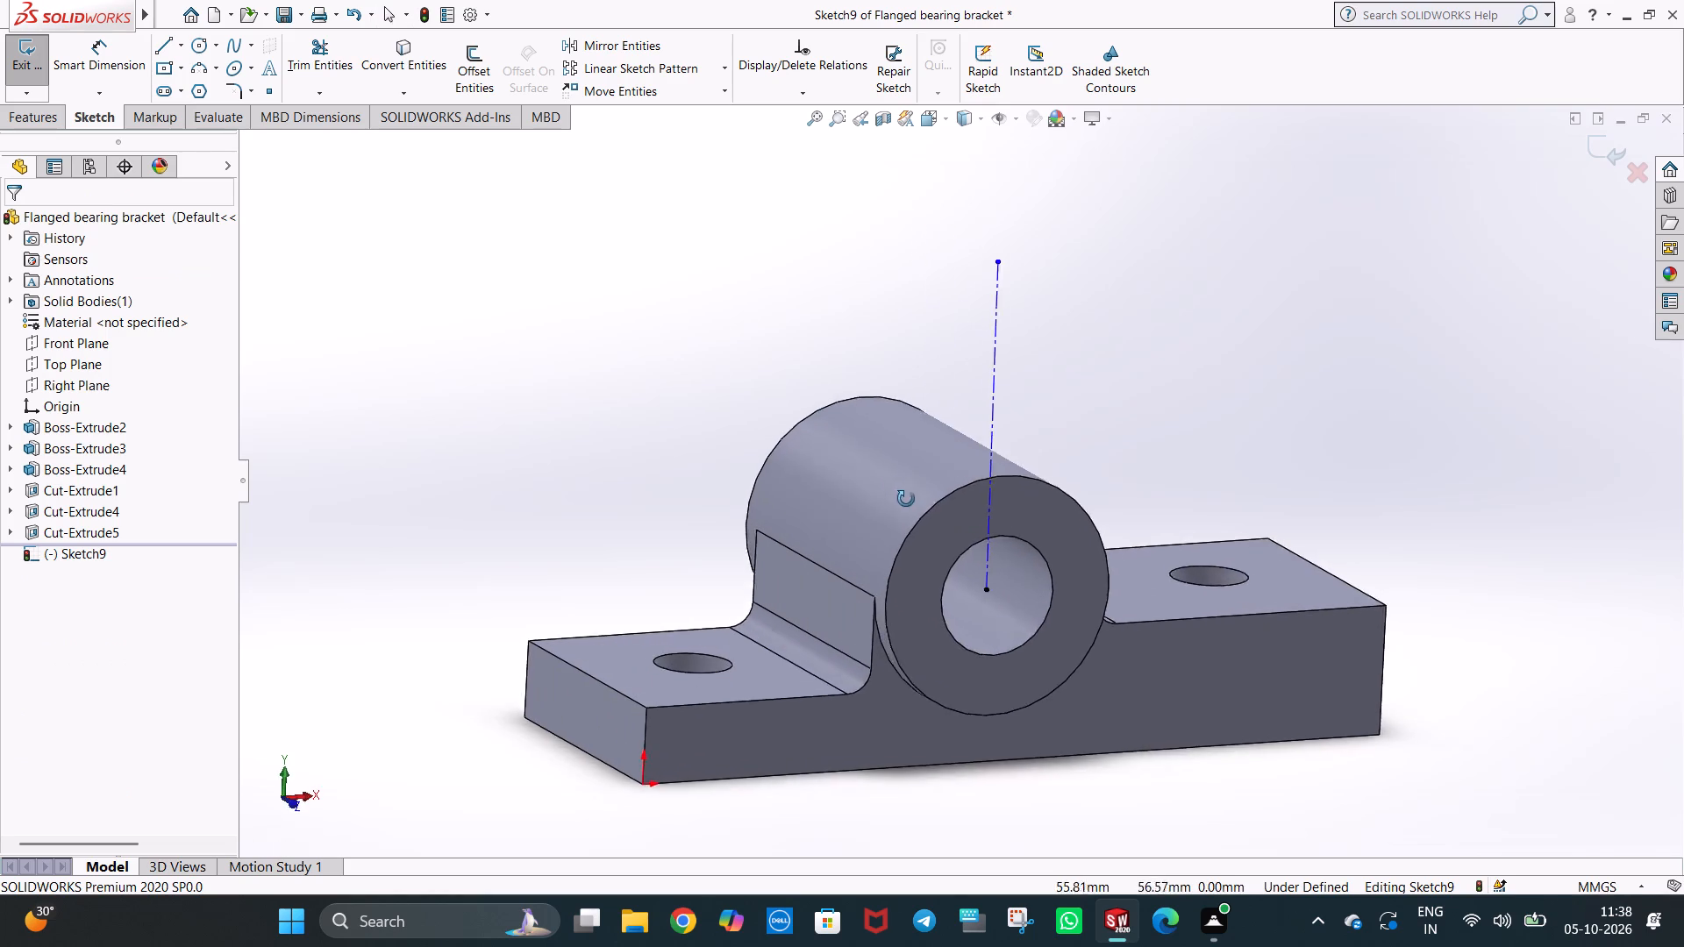
pyautogui.moveTo(906, 499); pyautogui.dragTo(991, 609, button='middle')
pyautogui.hotkey('ctrl', '1')
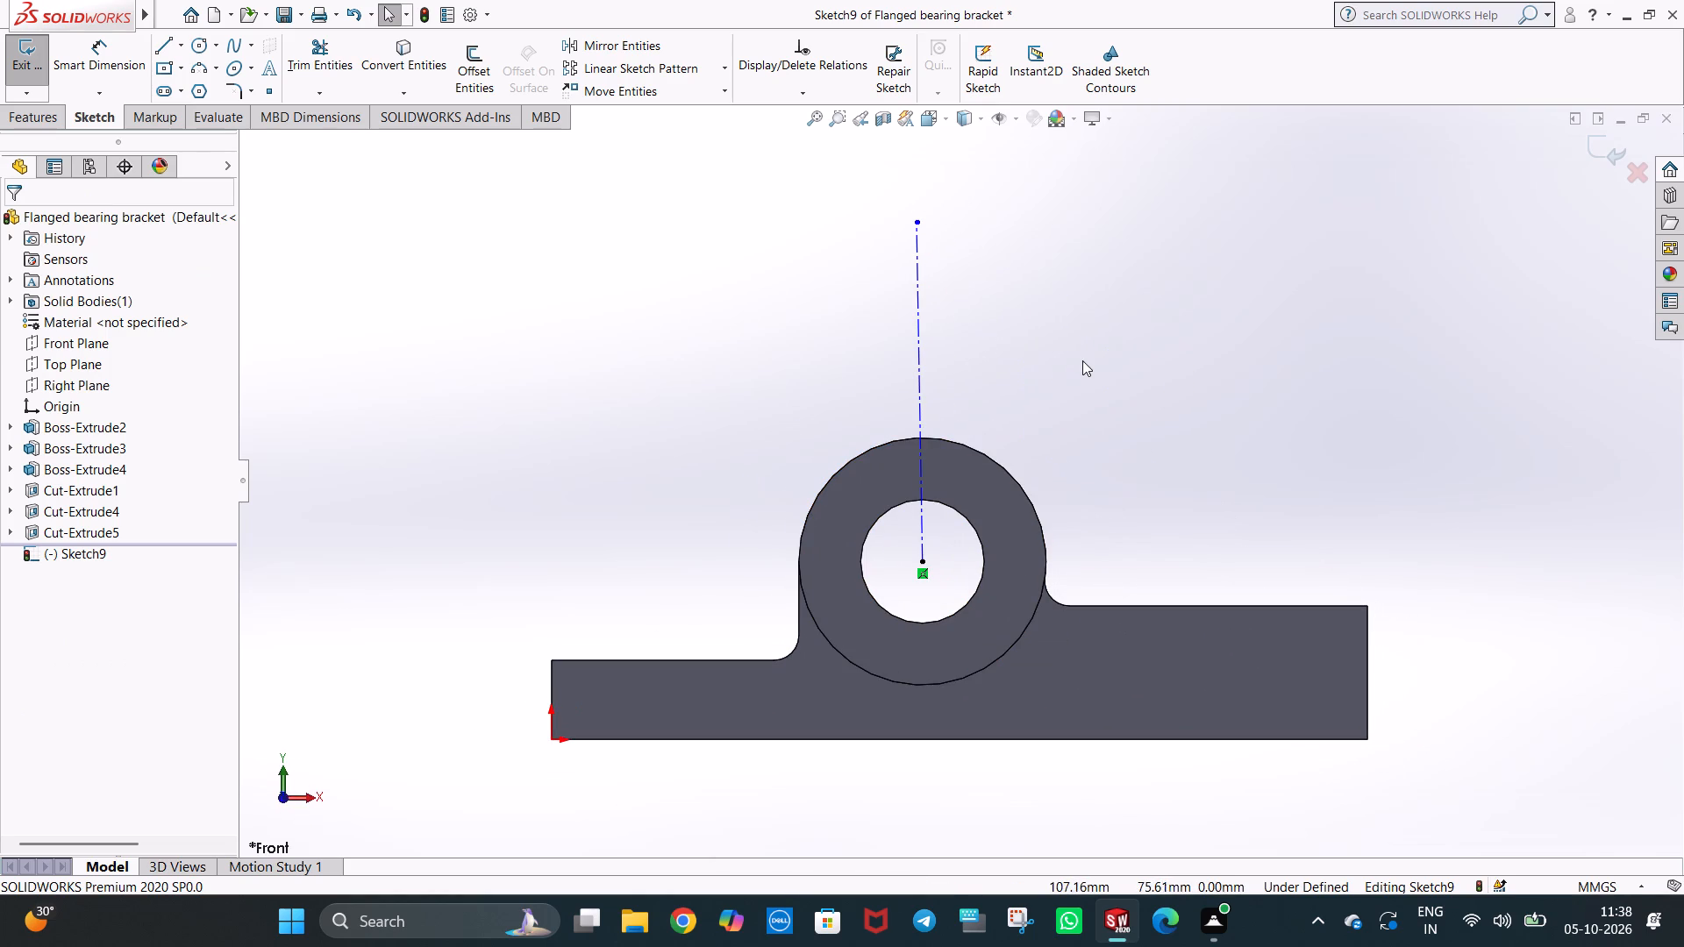
pyautogui.click(1082, 360)
pyautogui.click(921, 323)
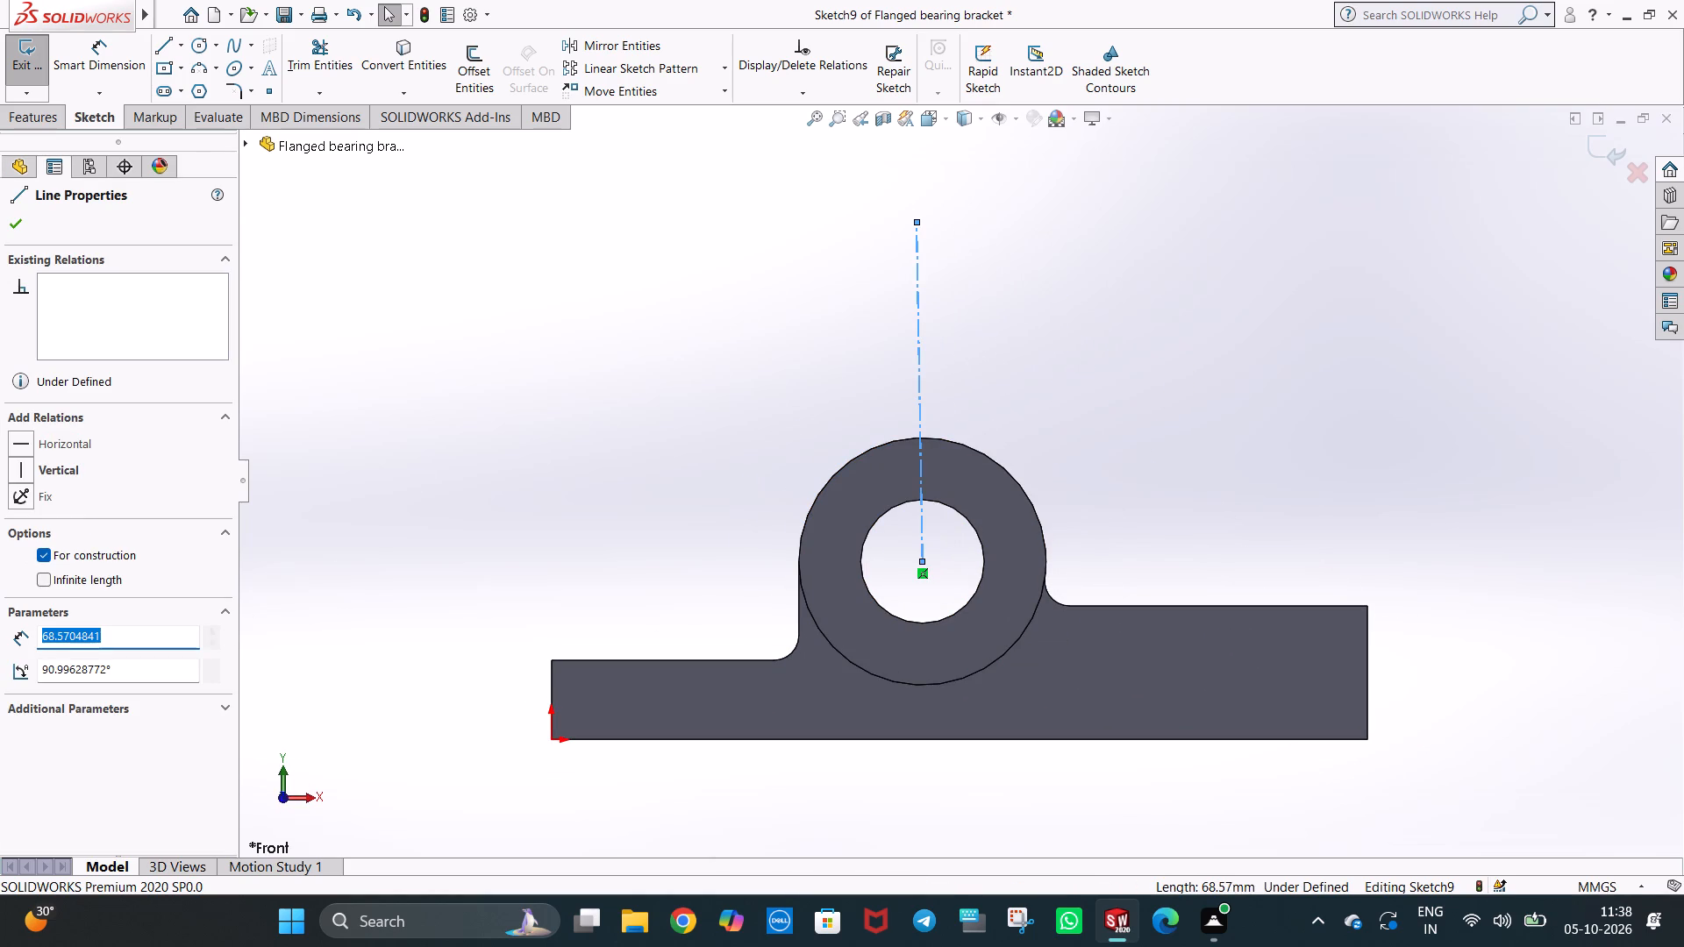
pyautogui.moveTo(140, 670); pyautogui.dragTo(56, 672)
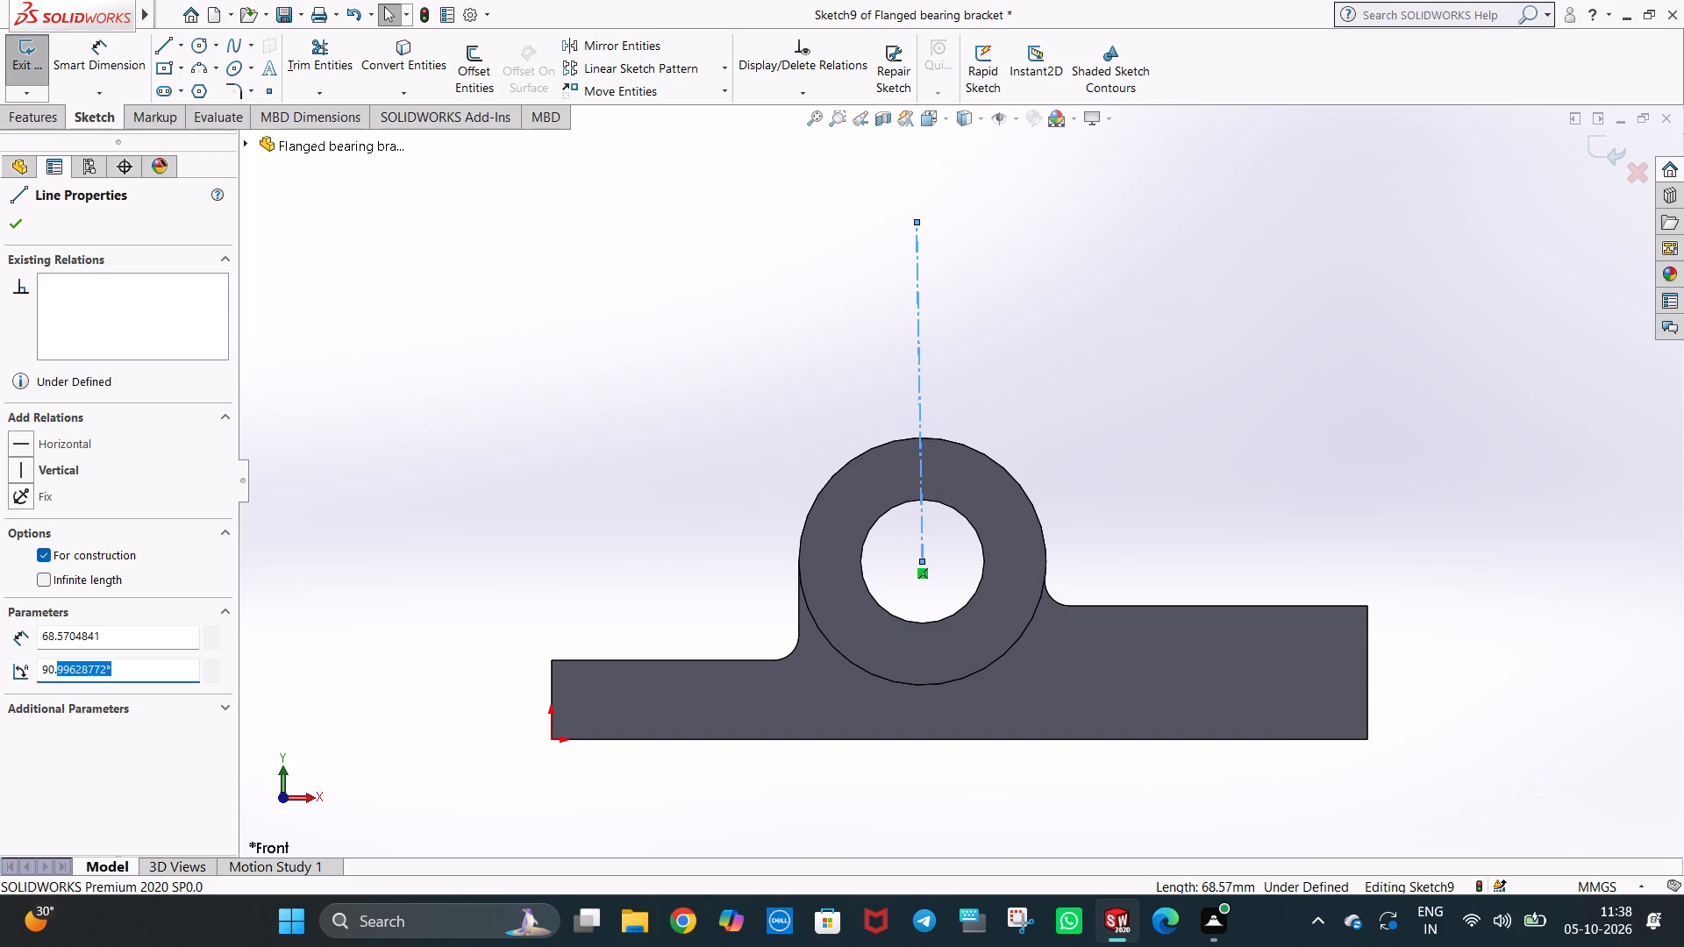
pyautogui.moveTo(56, 672); pyautogui.dragTo(52, 675)
pyautogui.press('BackSpace')
pyautogui.press('Return')
pyautogui.click(475, 366)
# Draw a horizontal centerline about 103 mm long from the bore centre toward and past the end of the right flange.
pyautogui.click(184, 49)
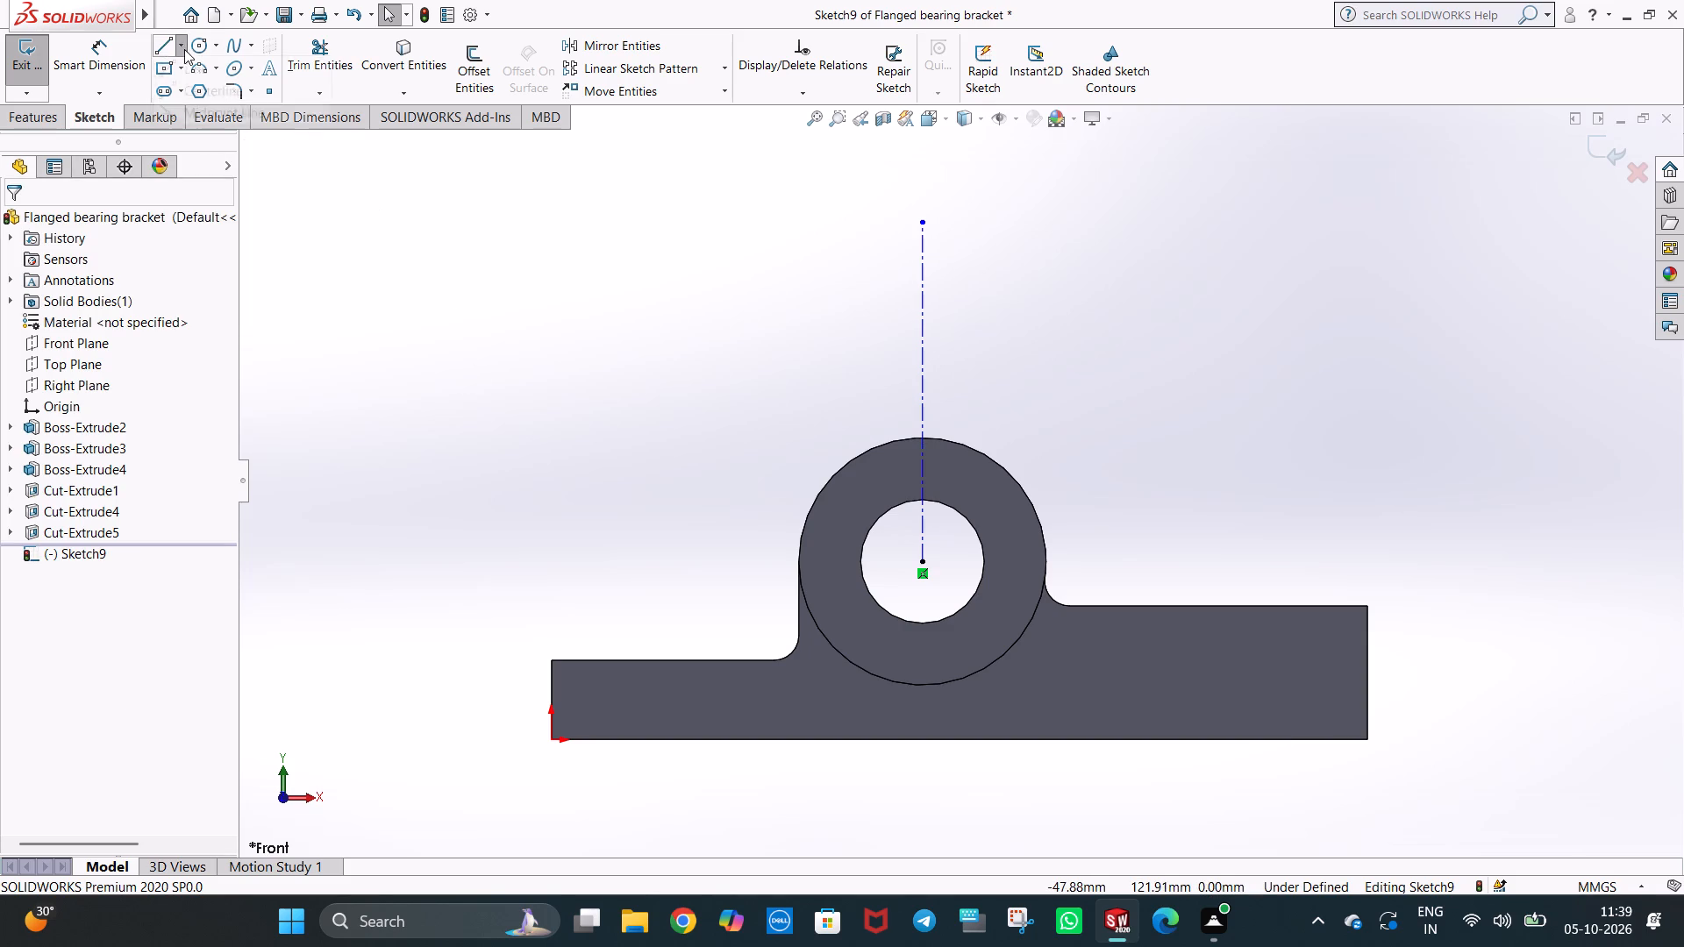
pyautogui.click(189, 85)
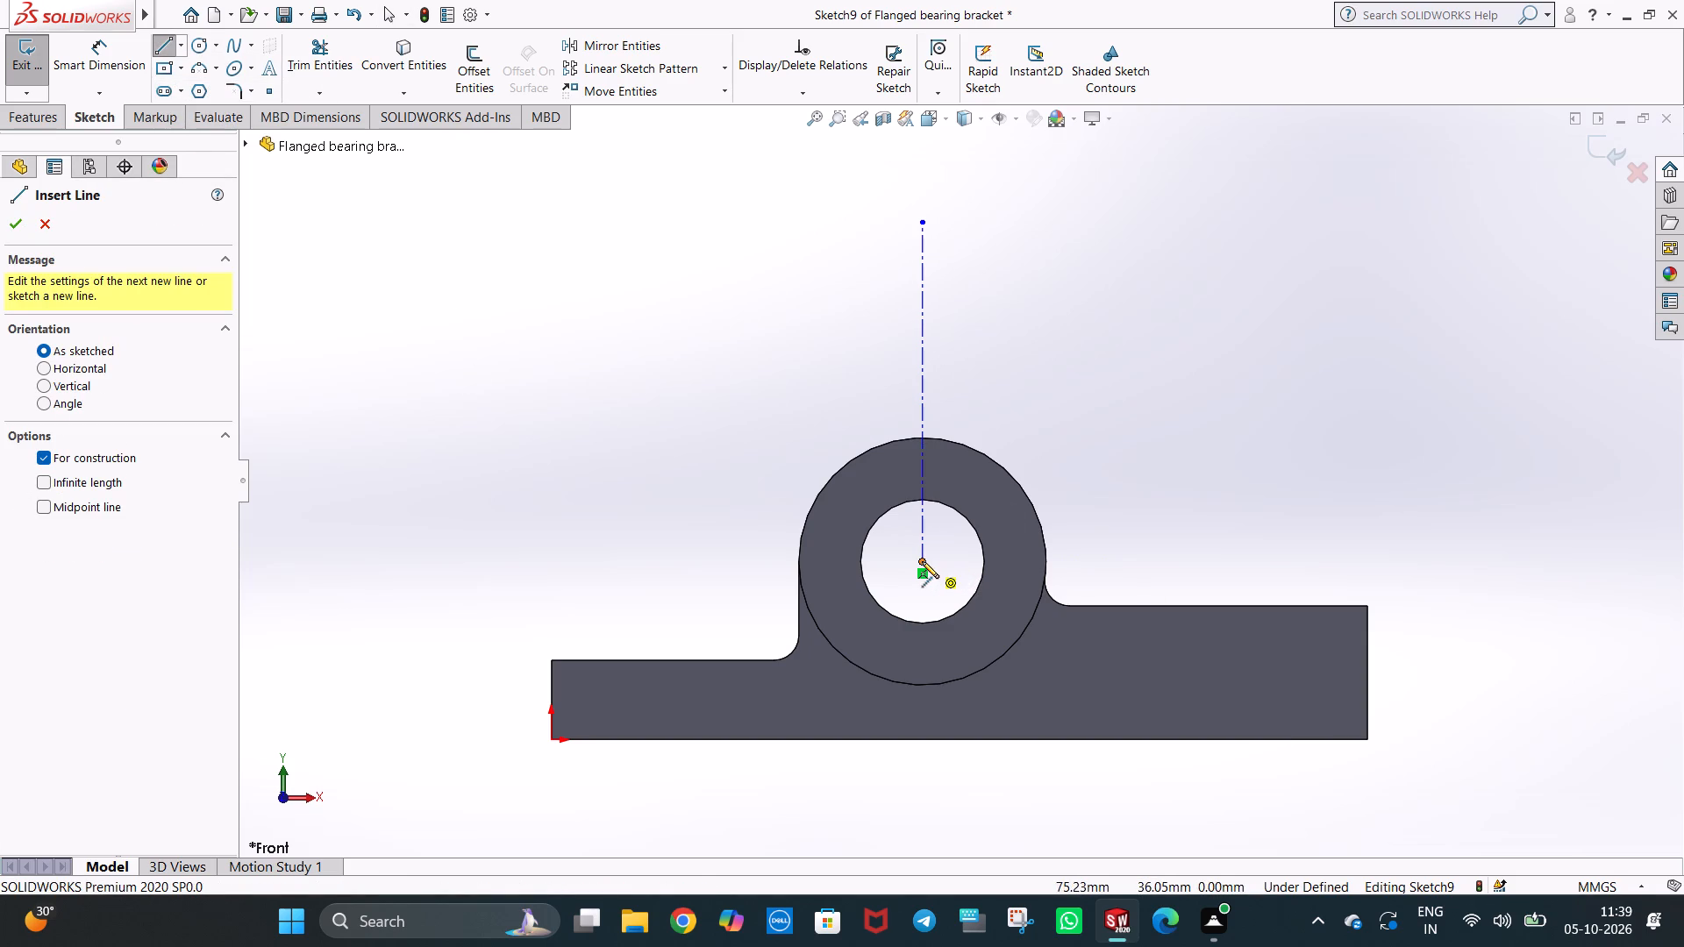
pyautogui.click(922, 561)
pyautogui.click(1434, 566)
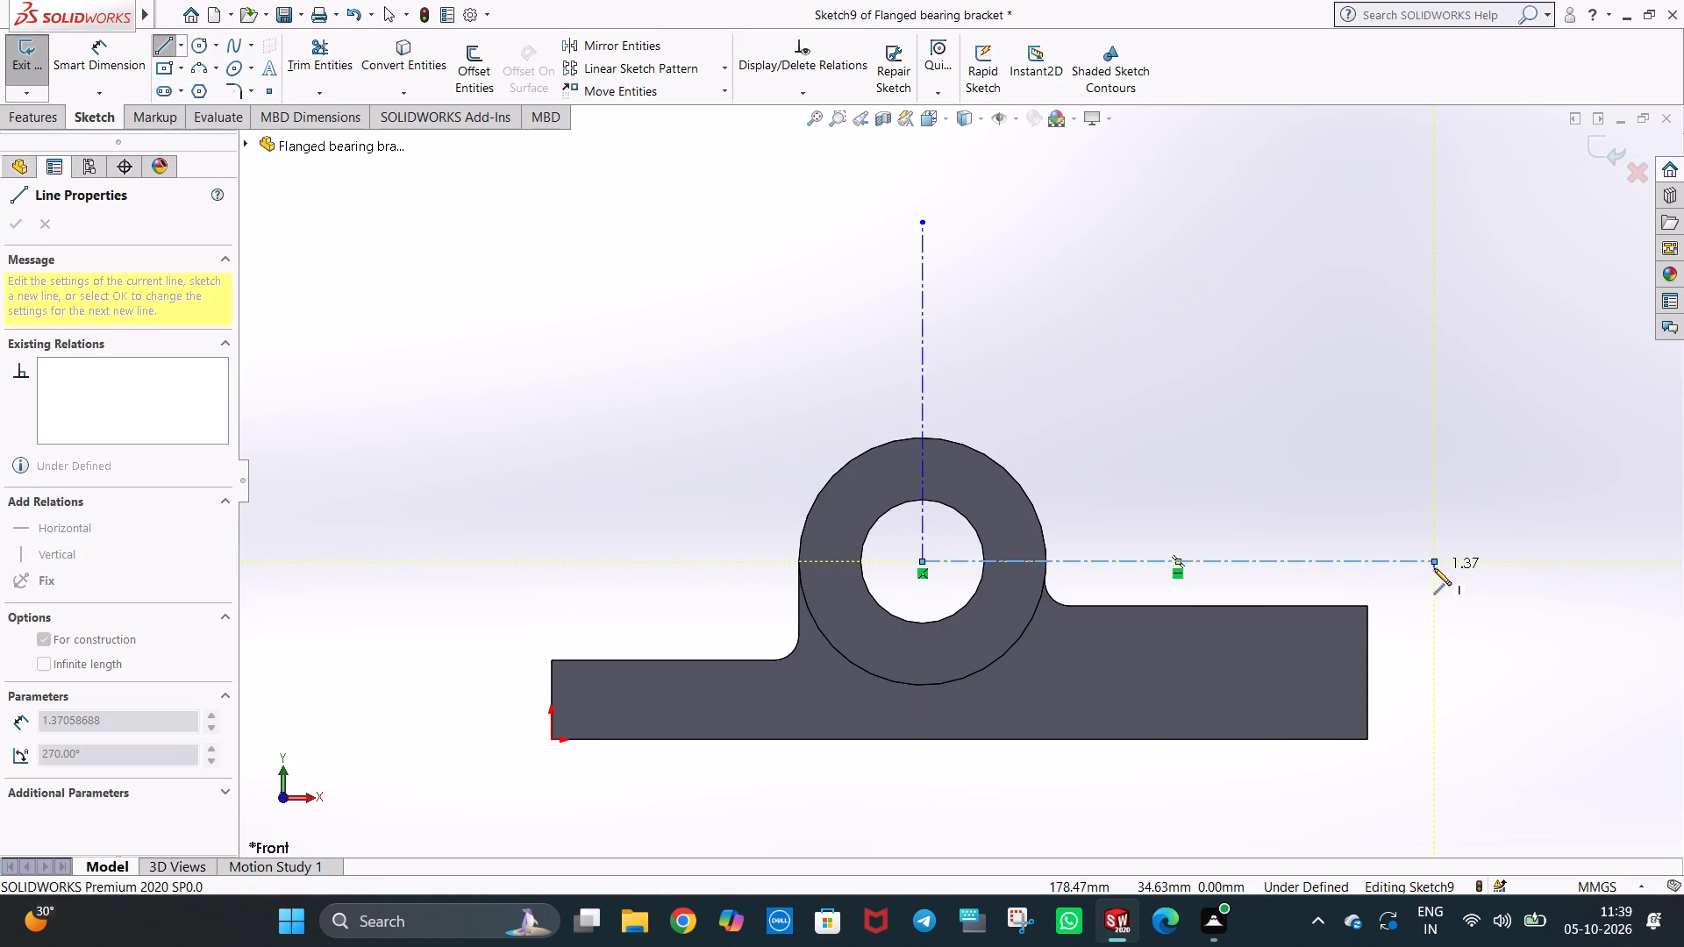
pyautogui.press('Escape')
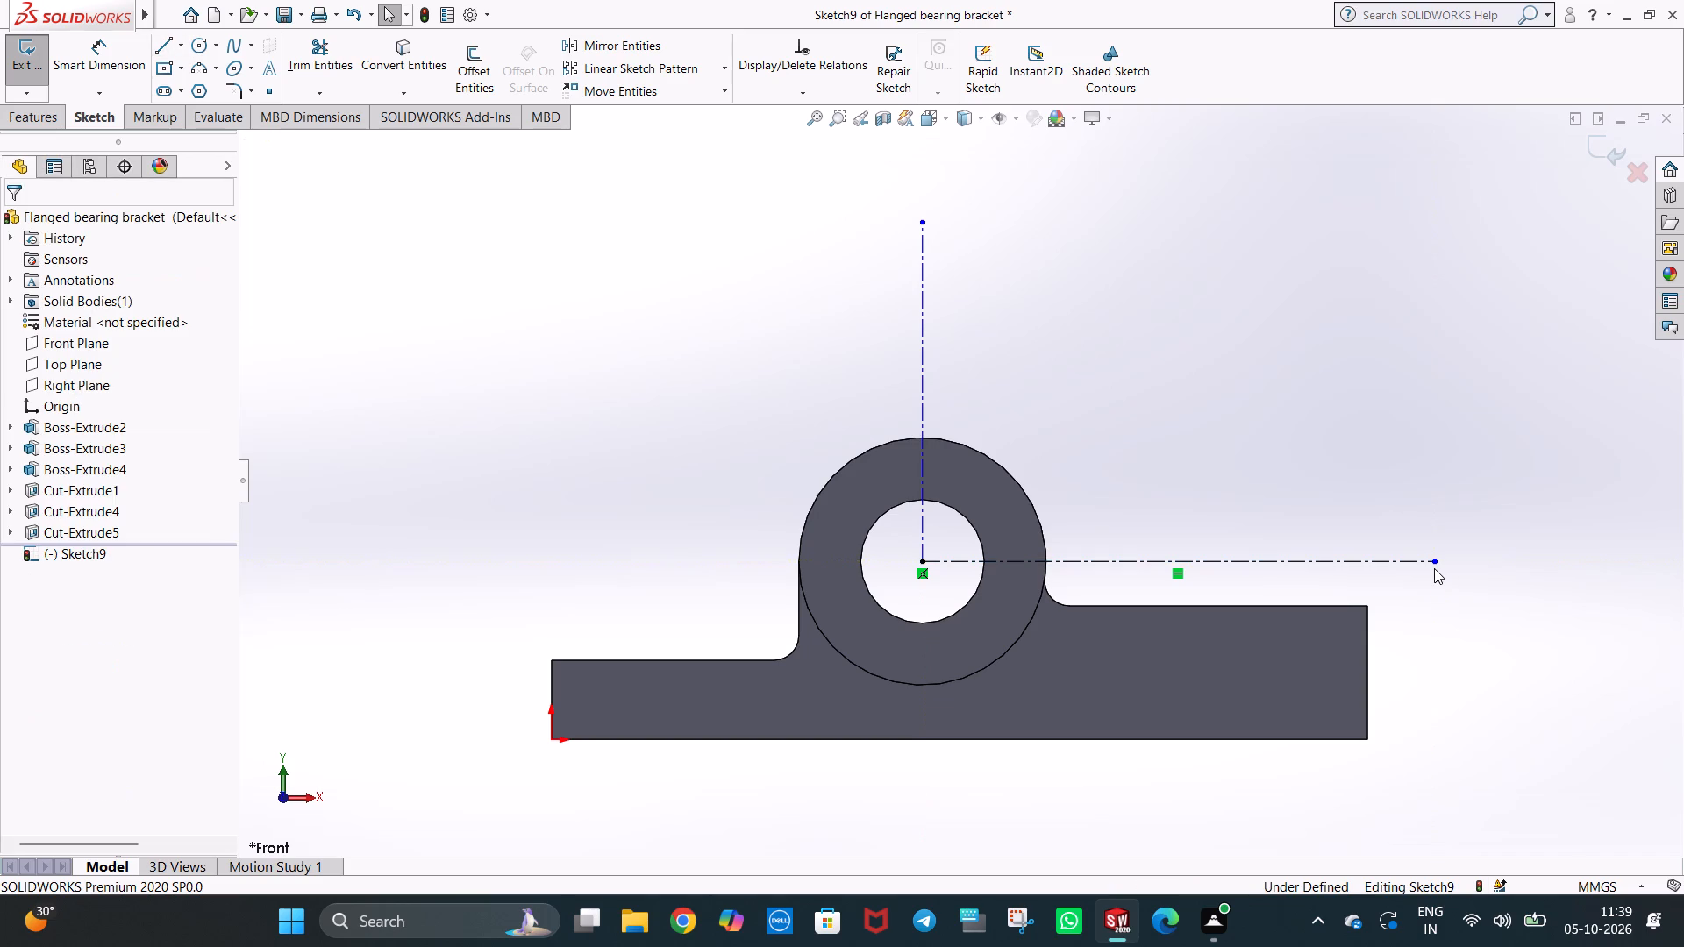
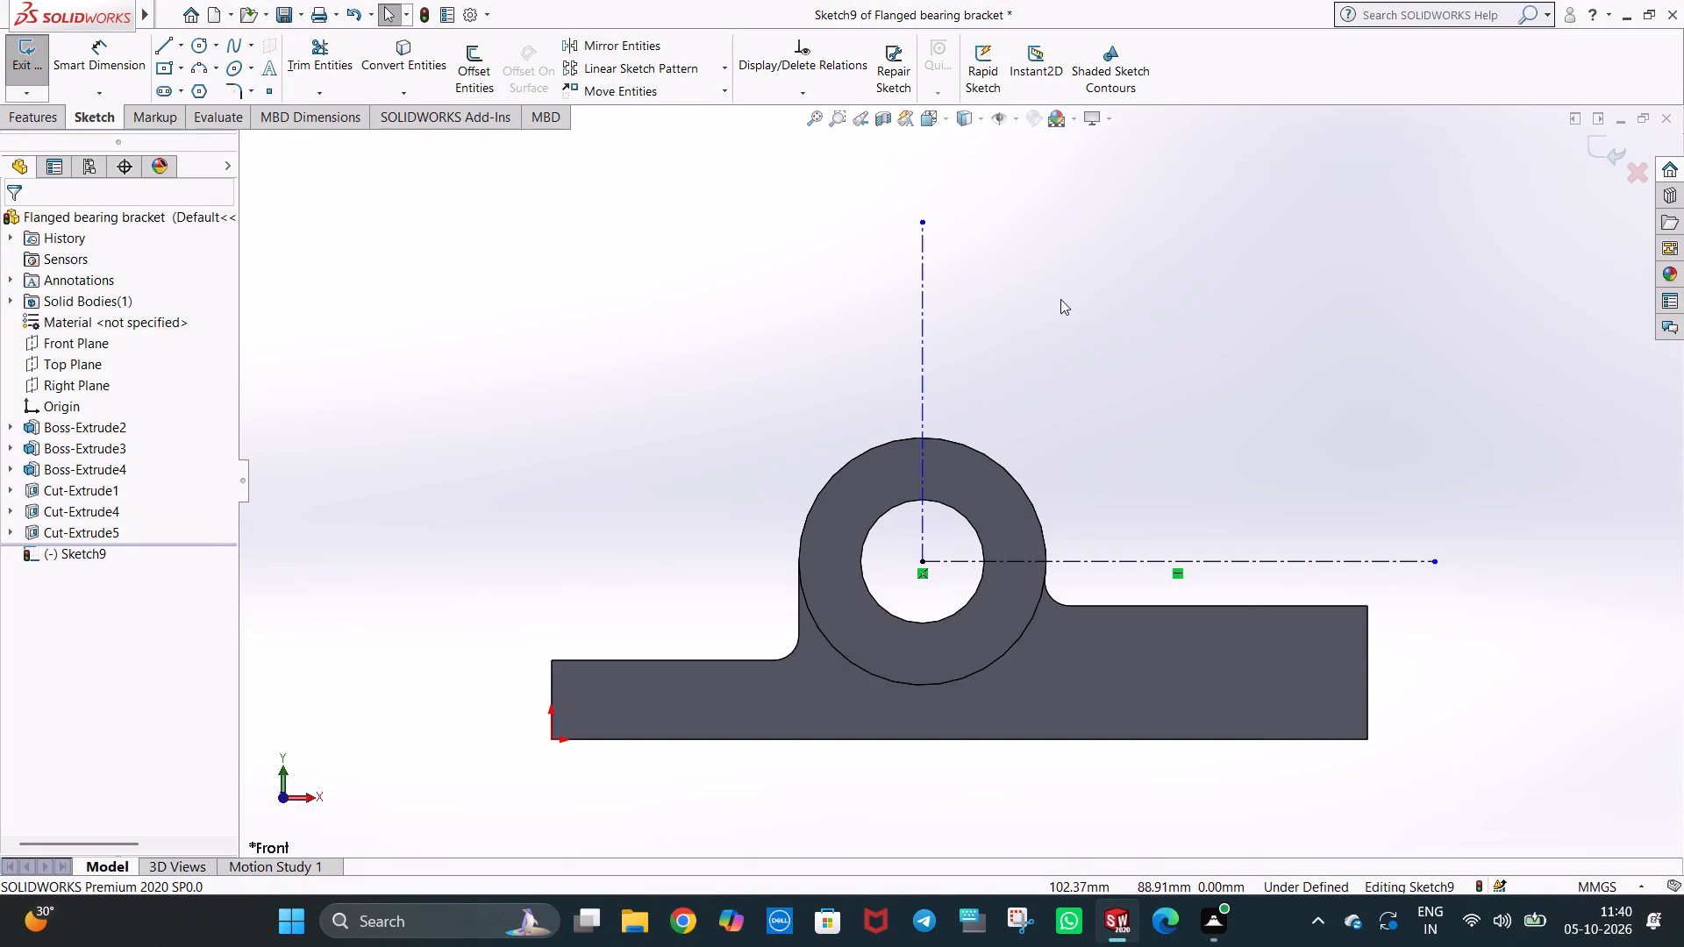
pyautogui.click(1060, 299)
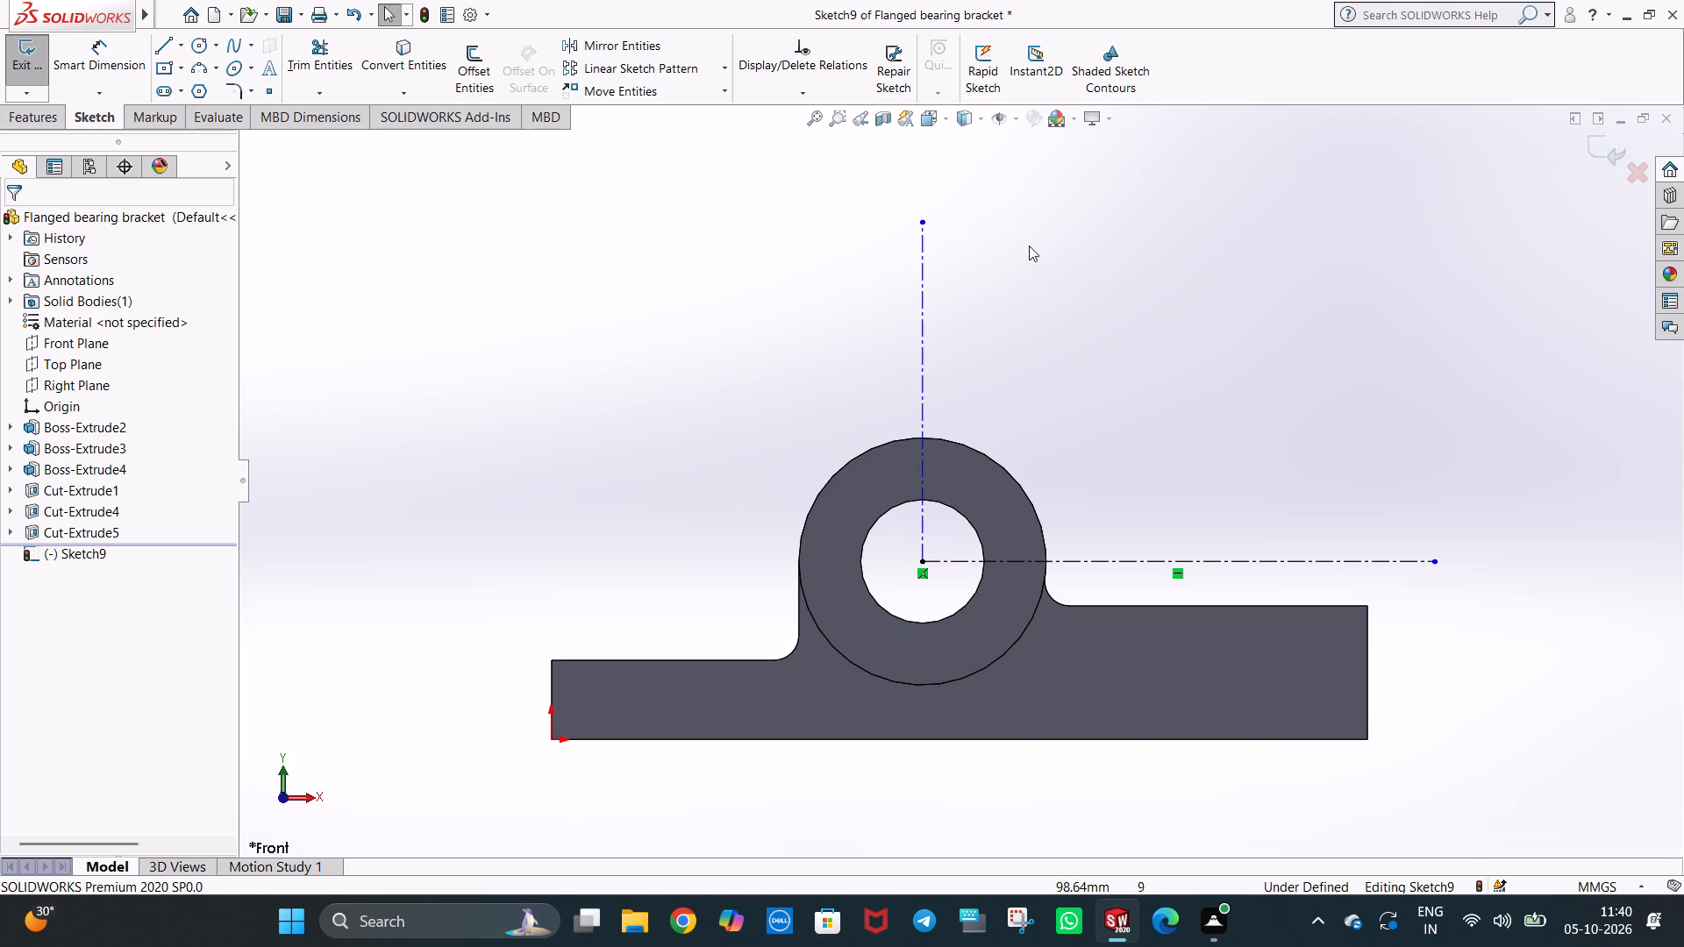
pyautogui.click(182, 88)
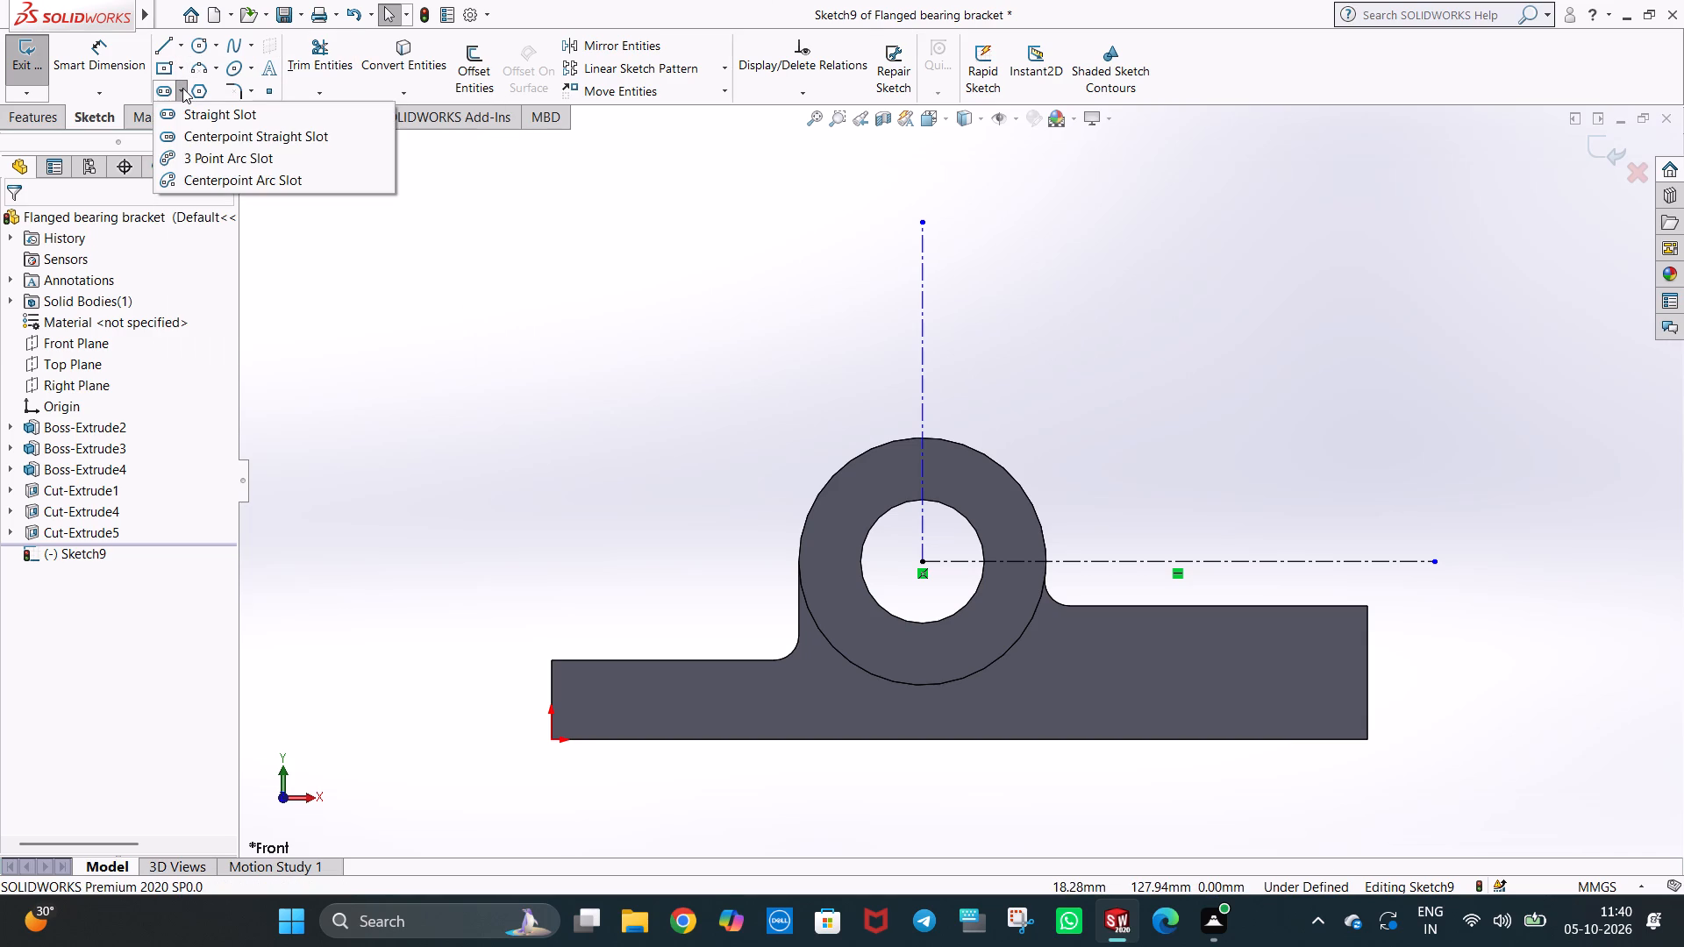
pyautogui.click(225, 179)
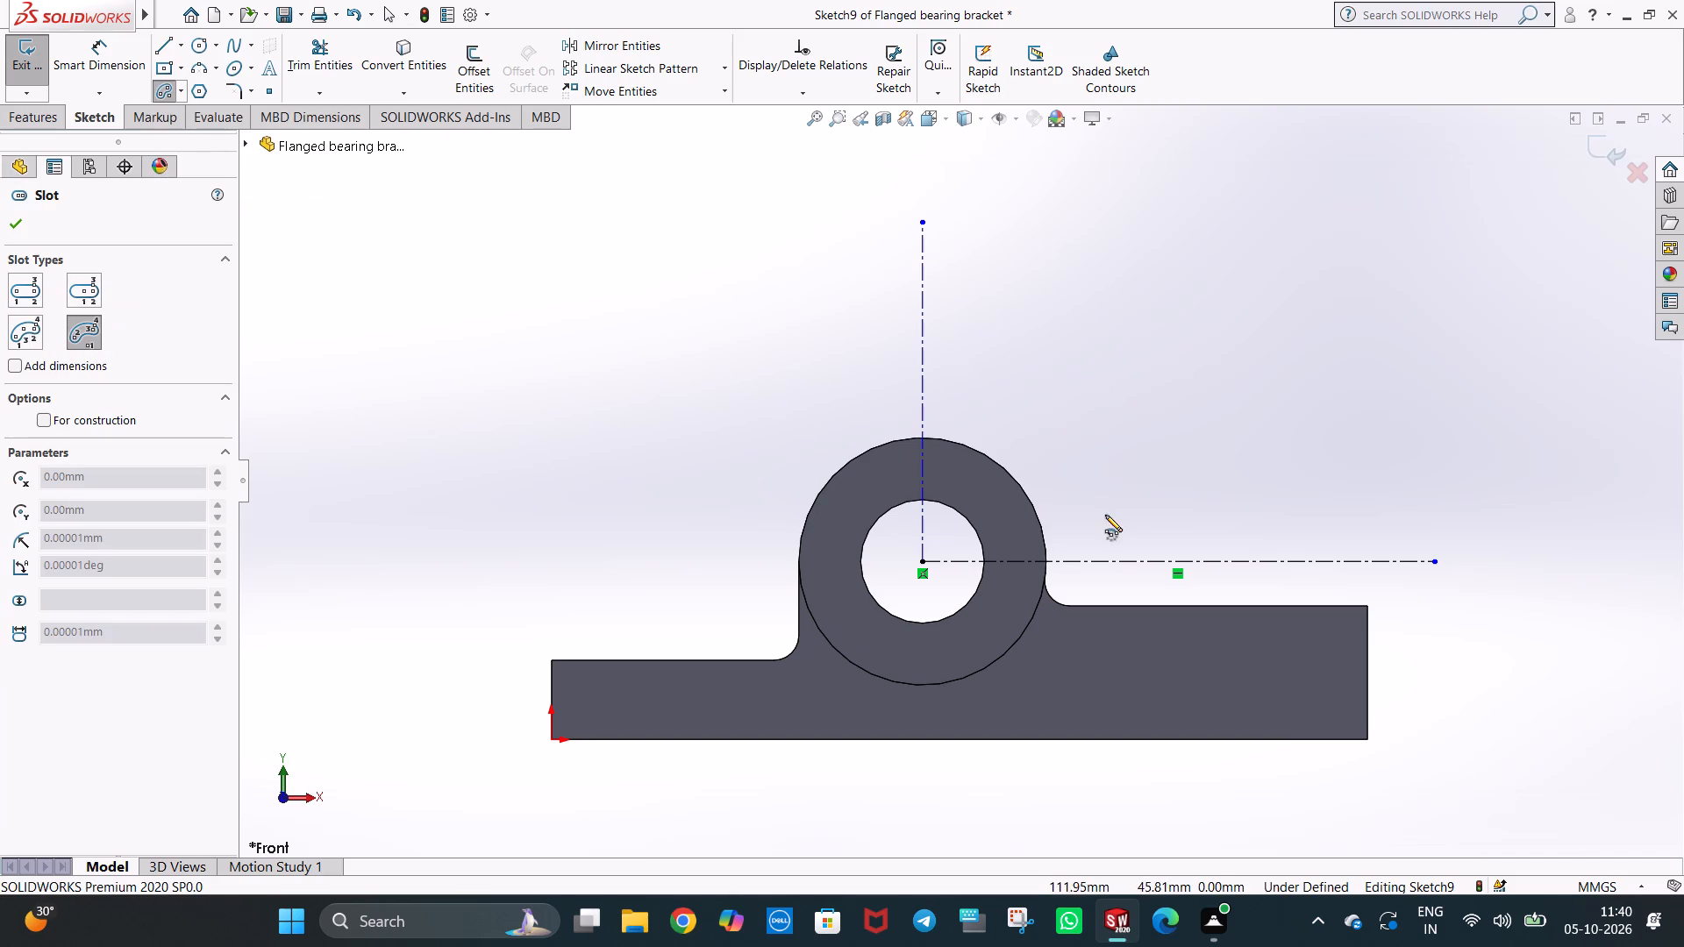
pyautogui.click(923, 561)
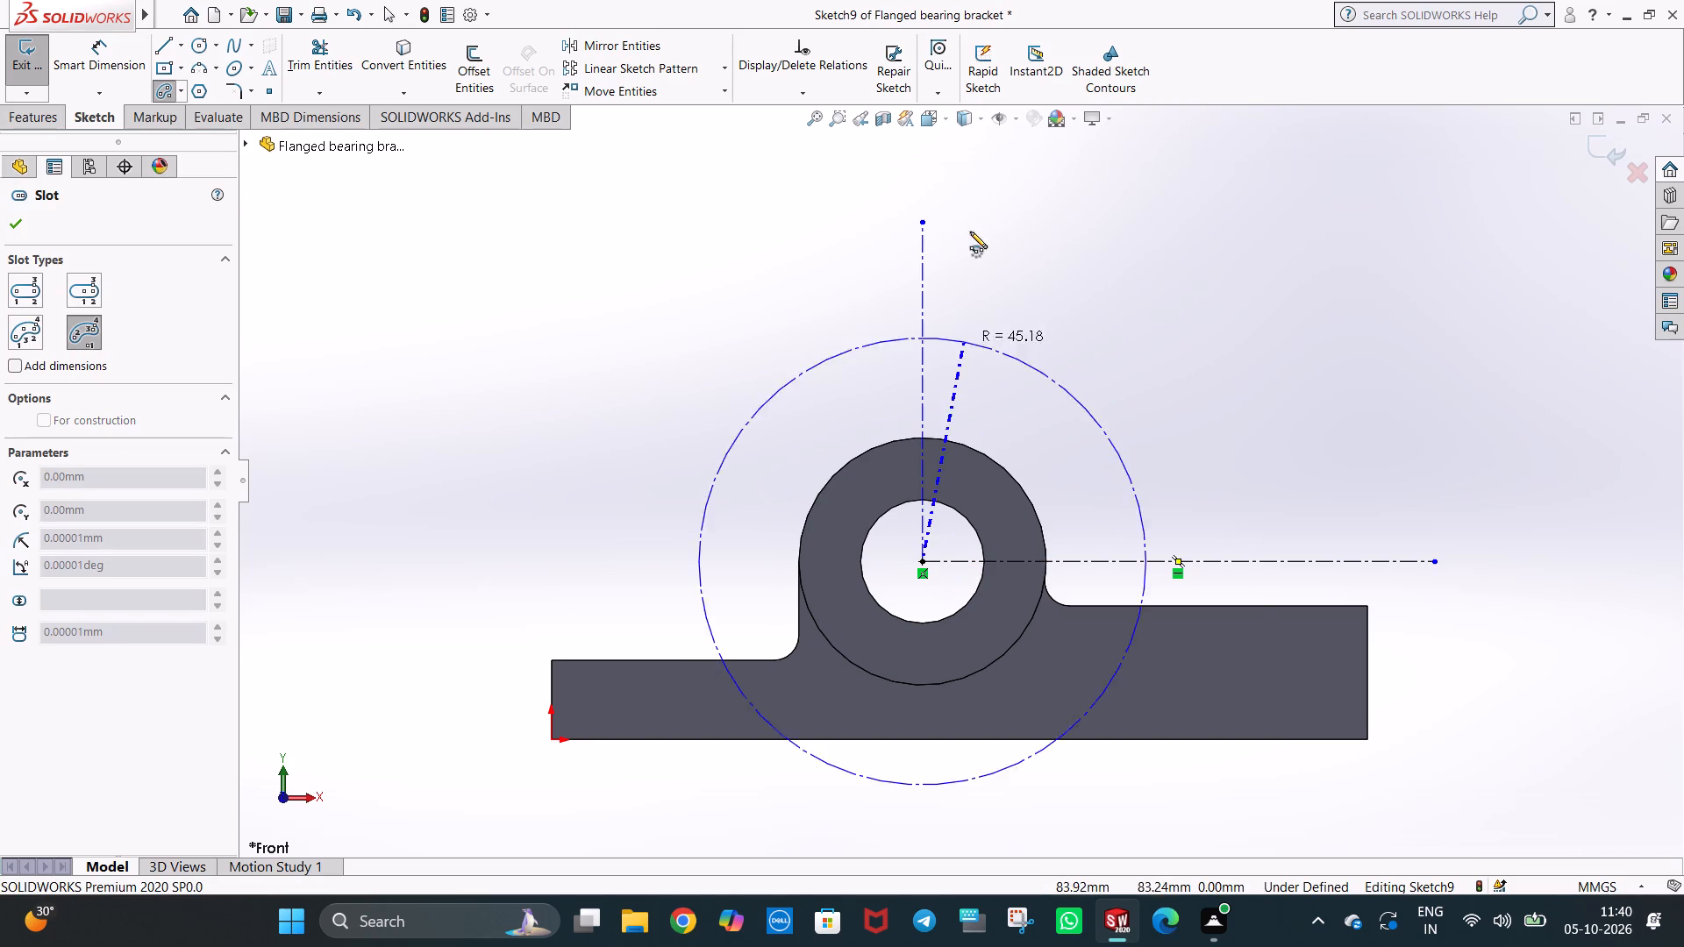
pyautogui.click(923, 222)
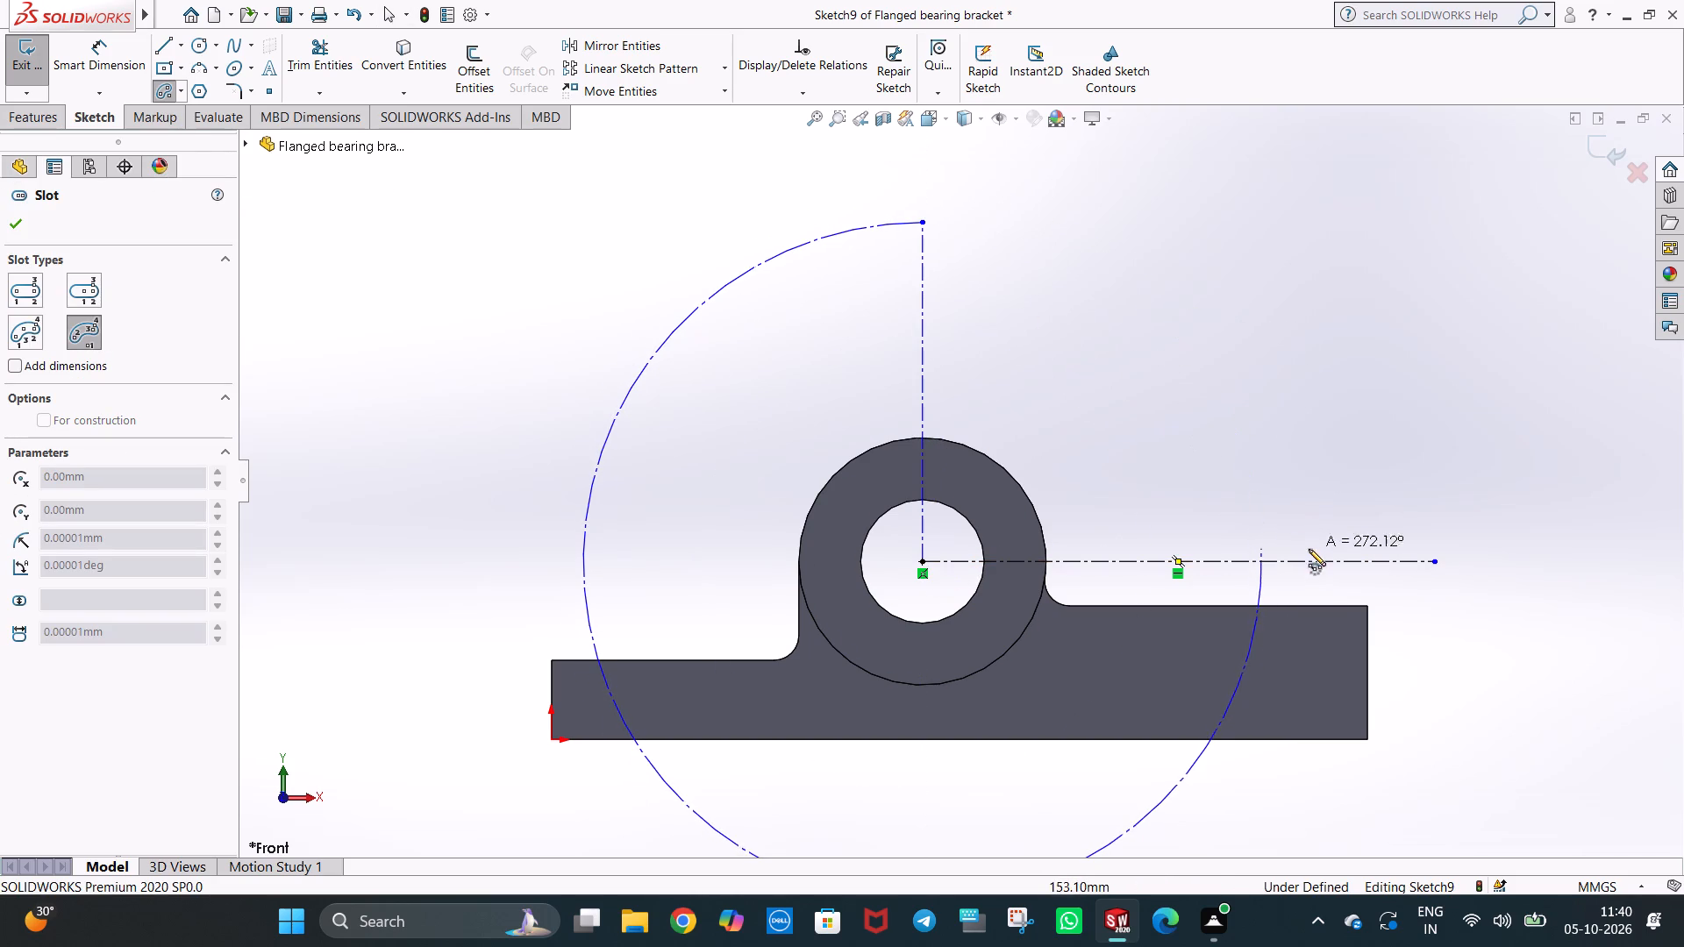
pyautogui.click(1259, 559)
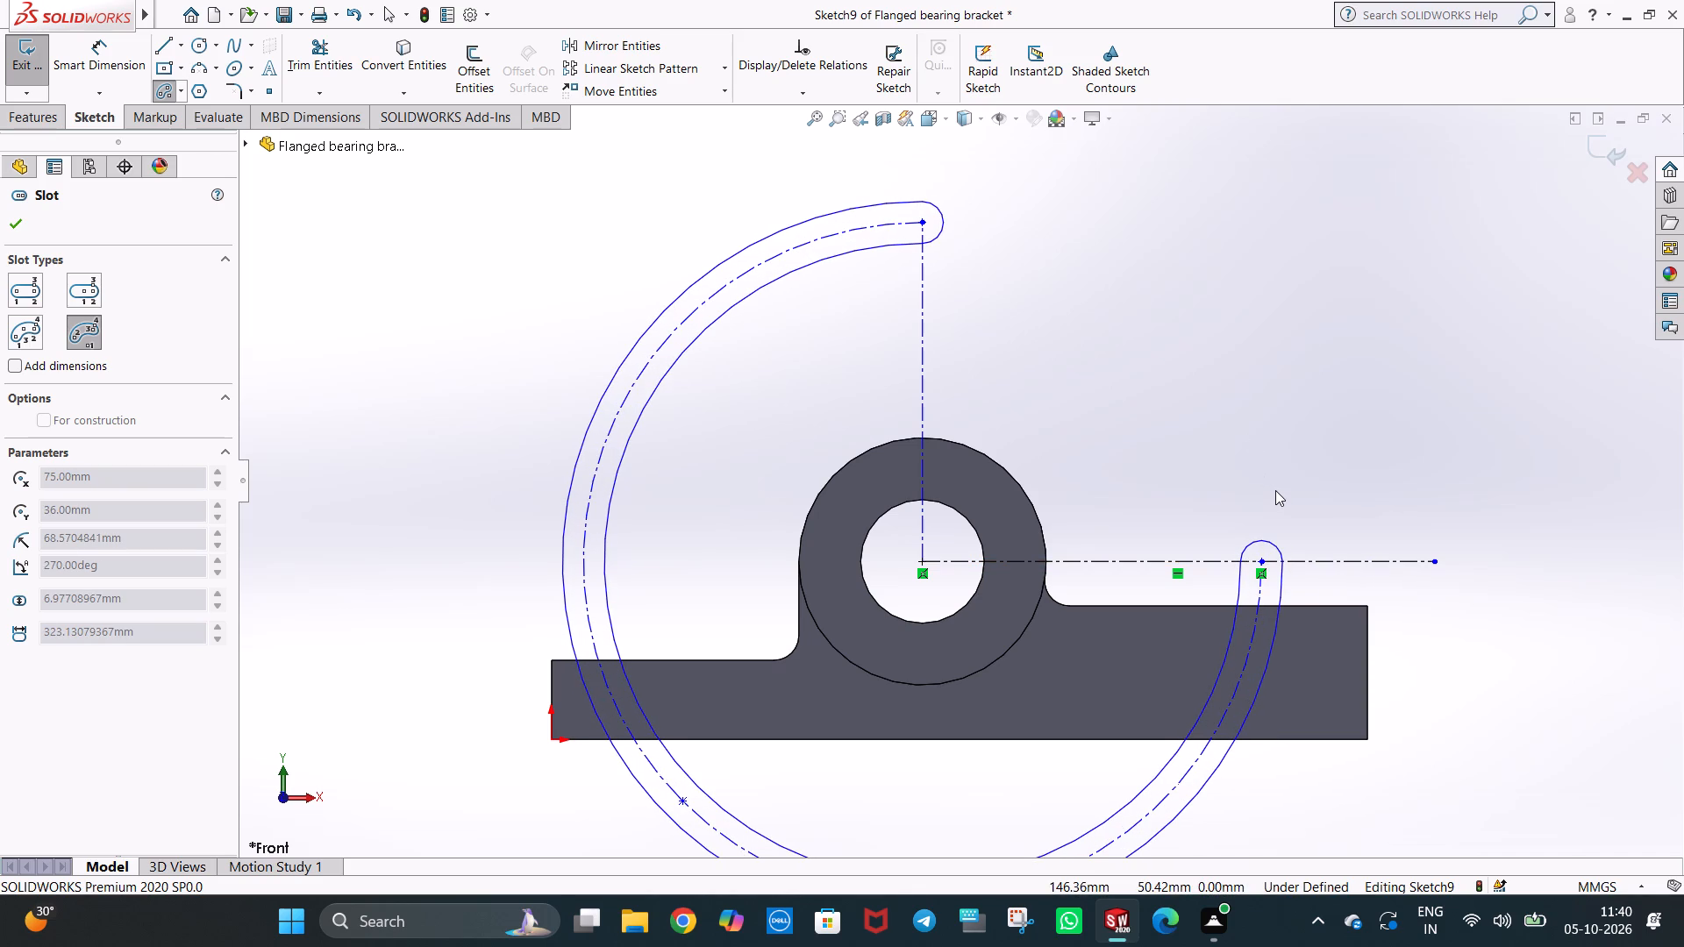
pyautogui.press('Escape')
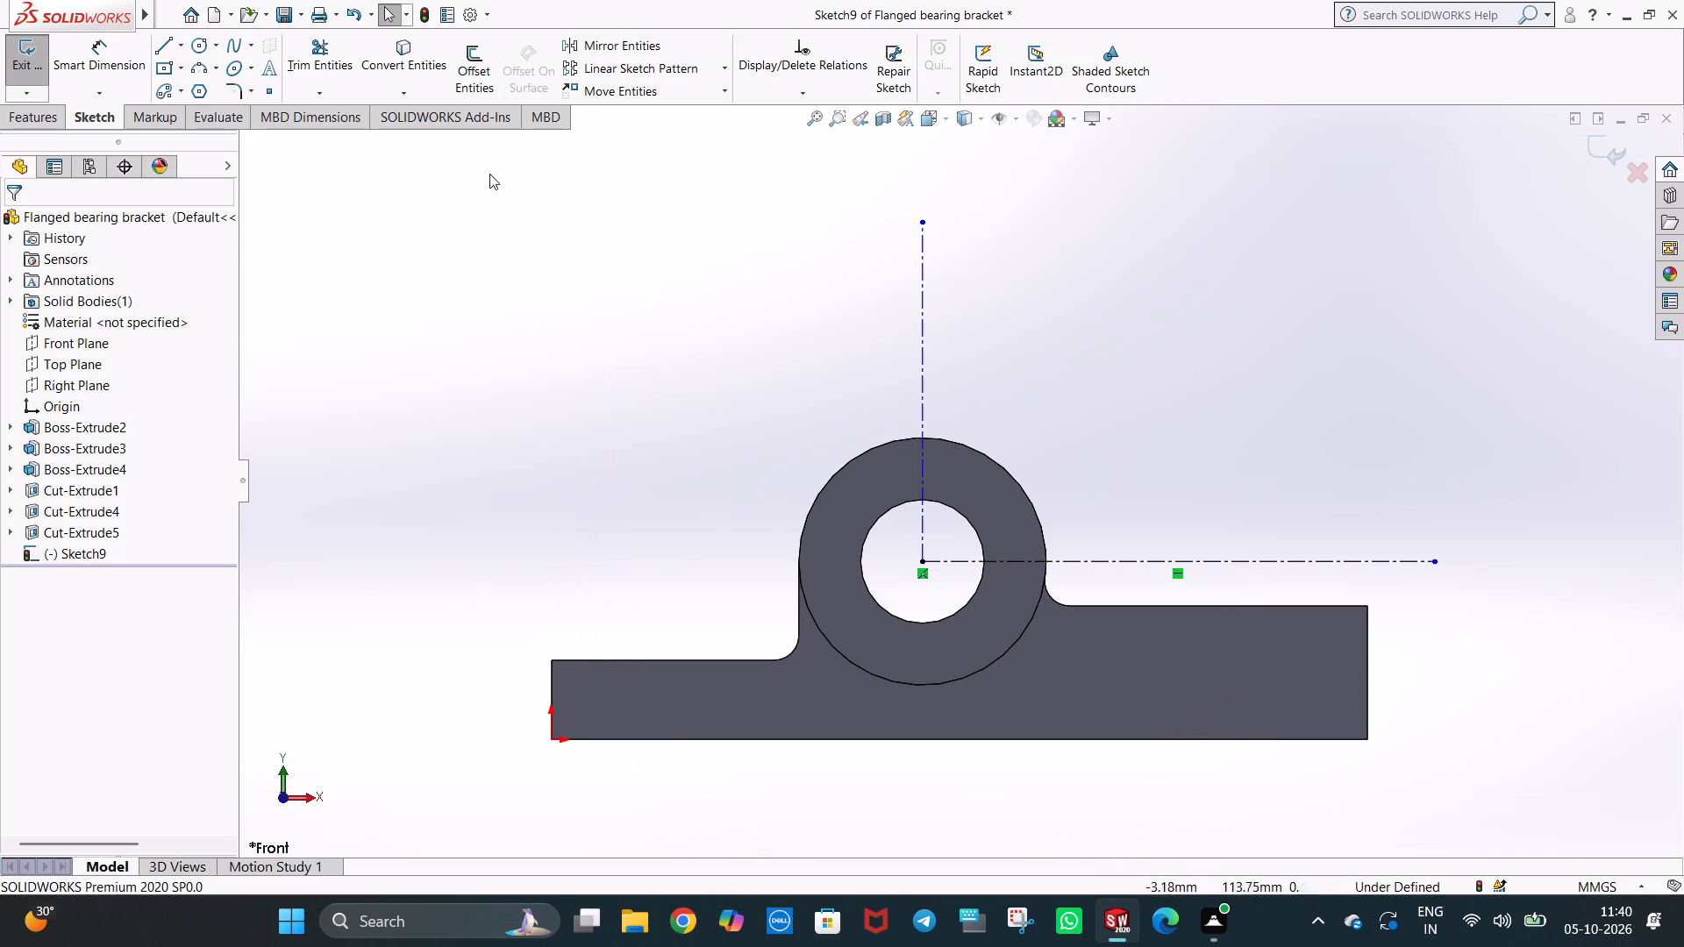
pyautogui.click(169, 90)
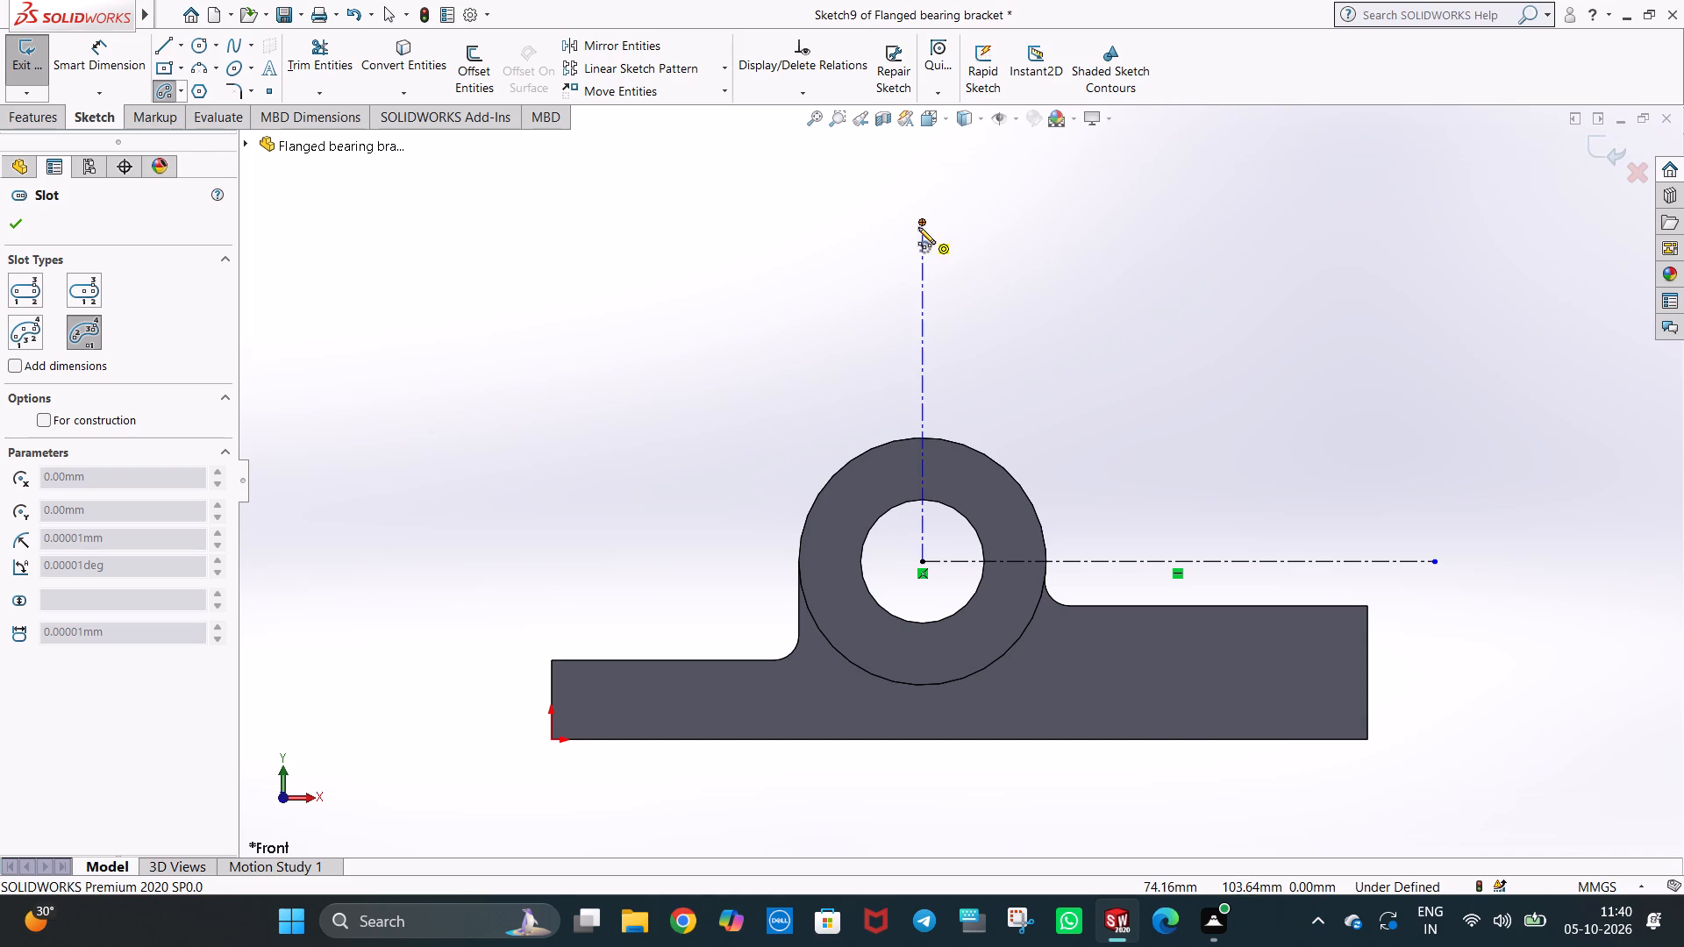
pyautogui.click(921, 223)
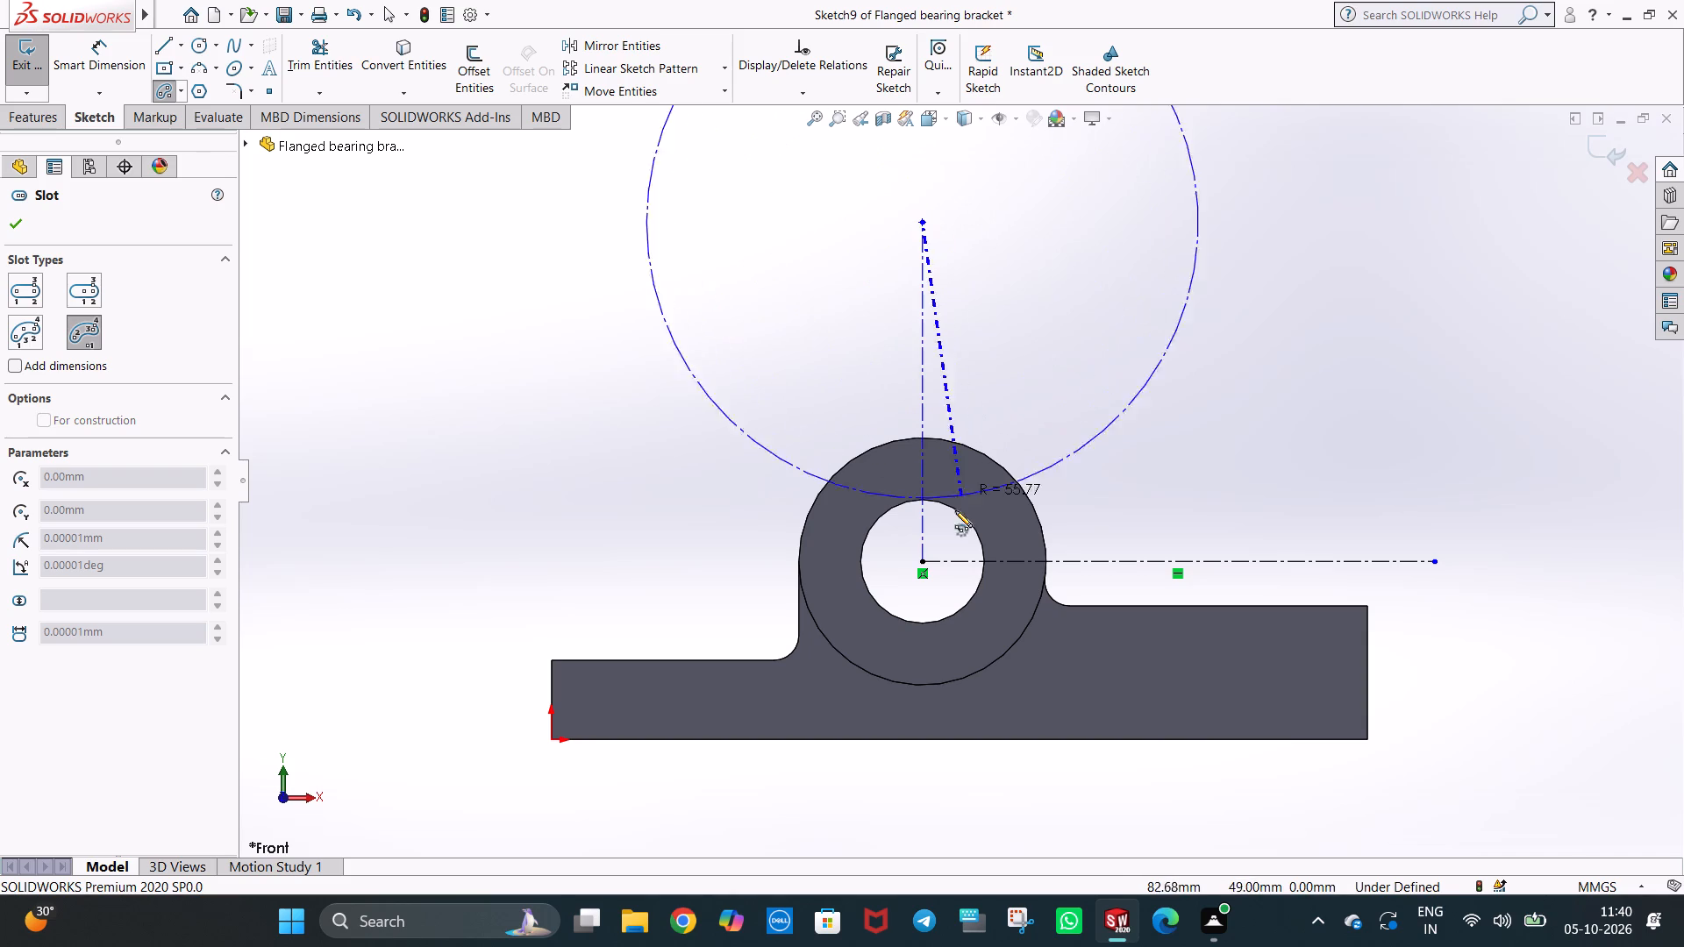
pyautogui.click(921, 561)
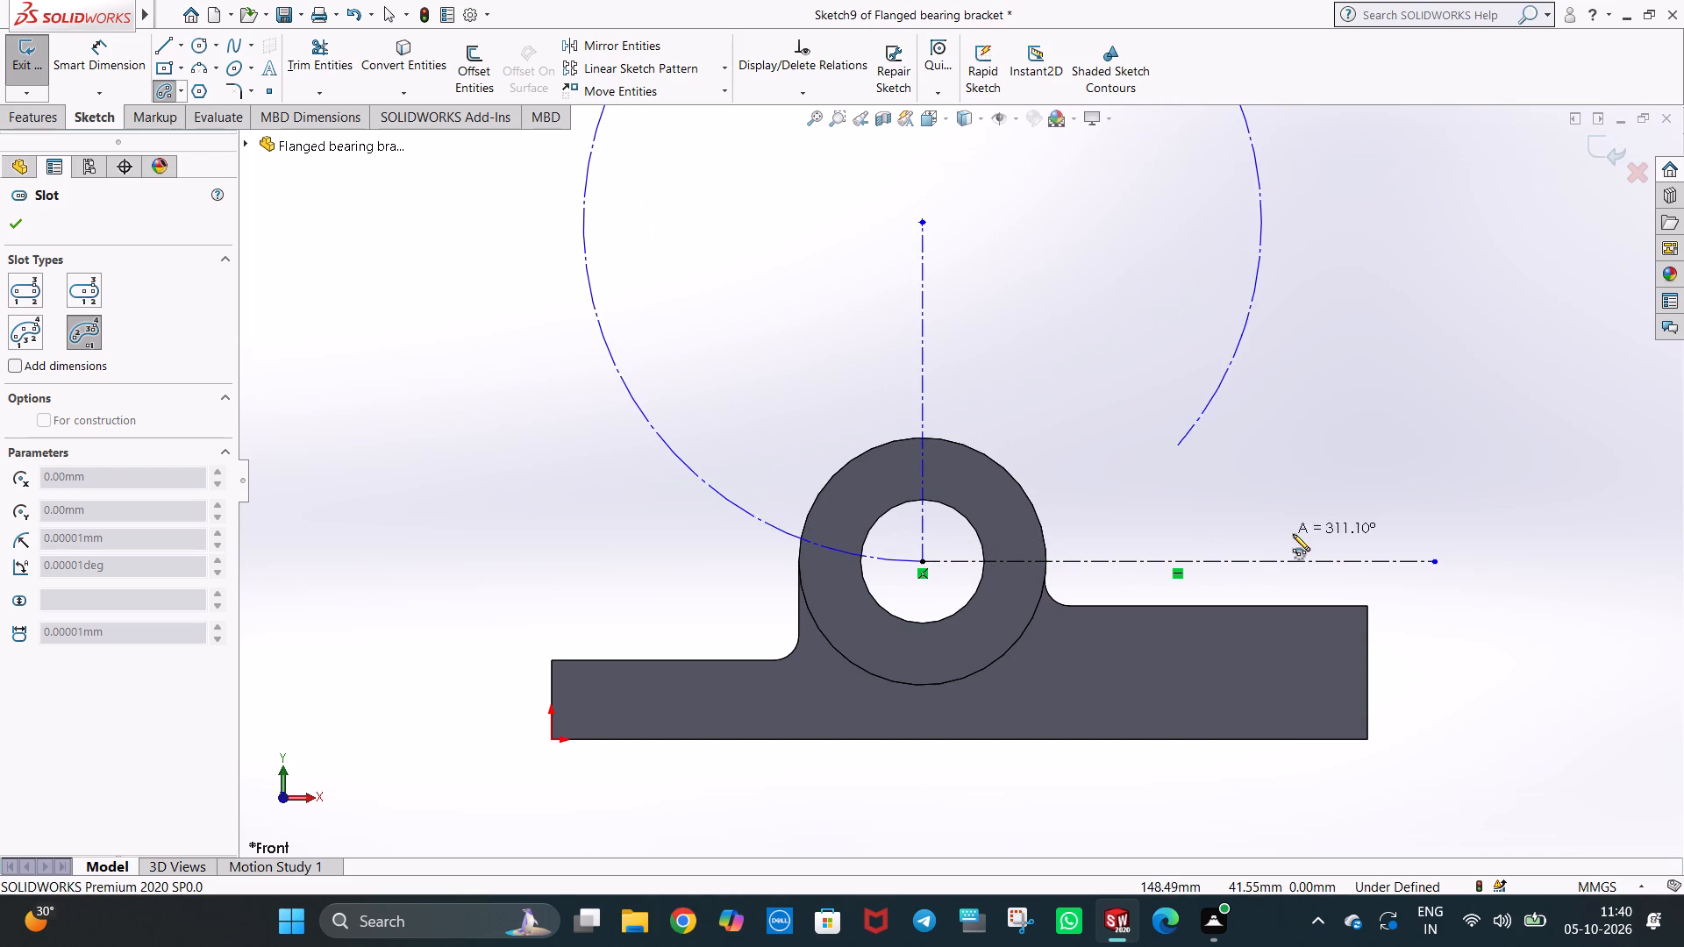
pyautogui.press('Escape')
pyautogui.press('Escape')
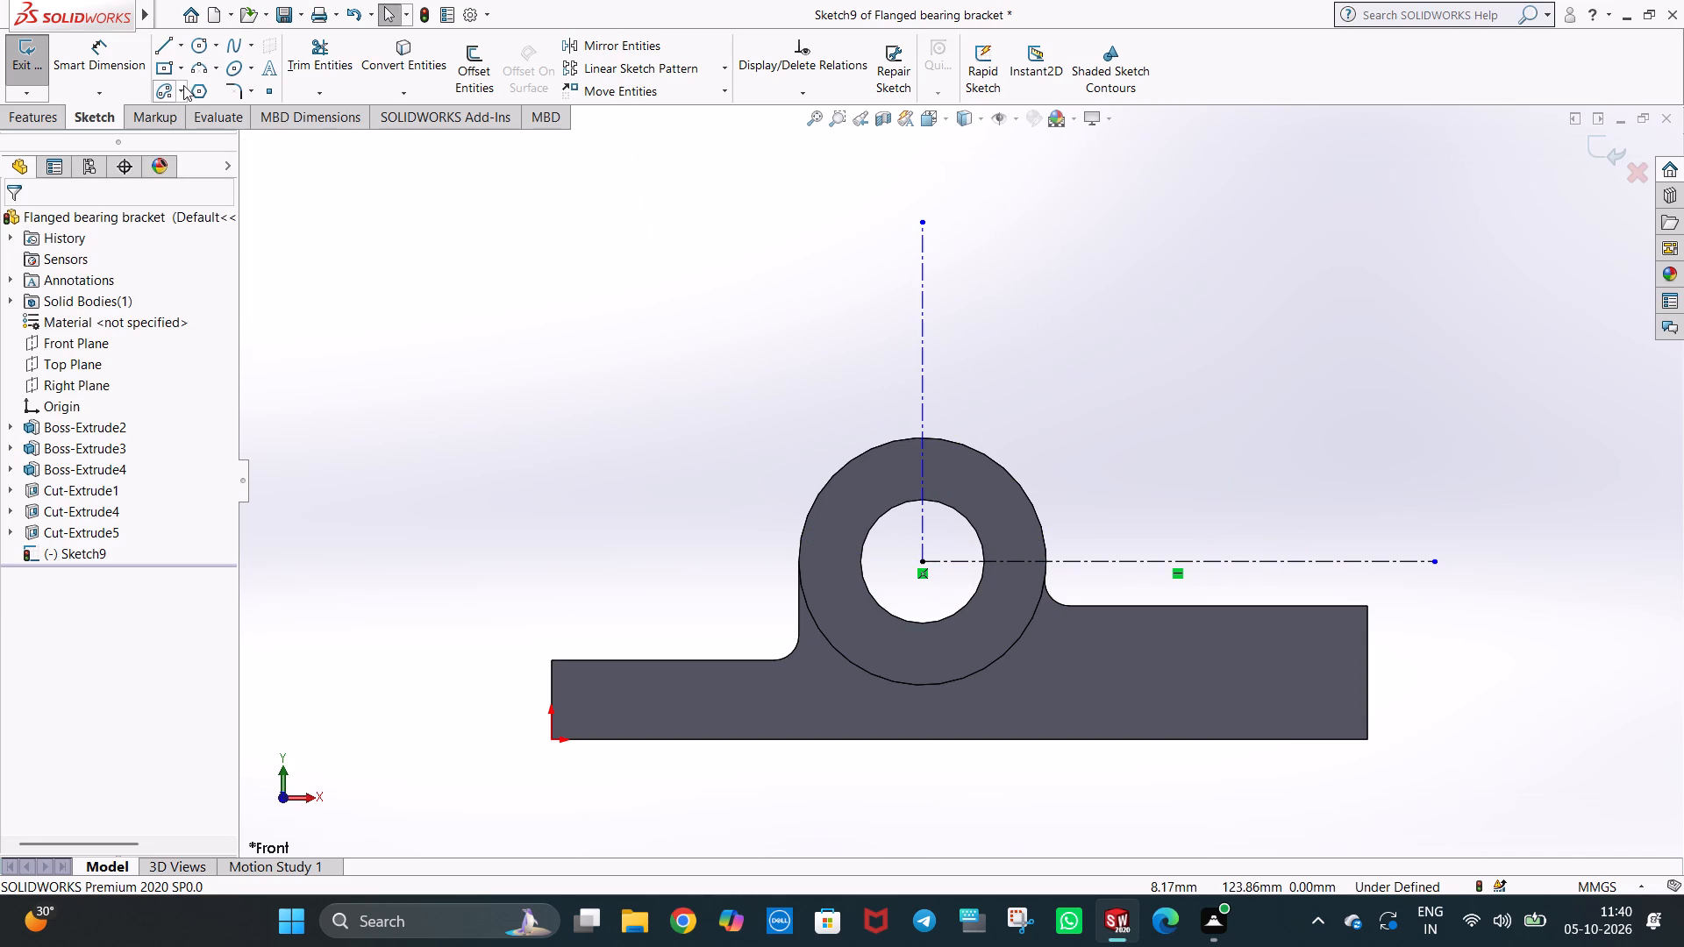
# Draw a 3-point arc slot from the upward centerline's top end to the horizontal centerline, 90 degrees, about 68 mm centreline radius and 25 mm wide.
pyautogui.click(183, 85)
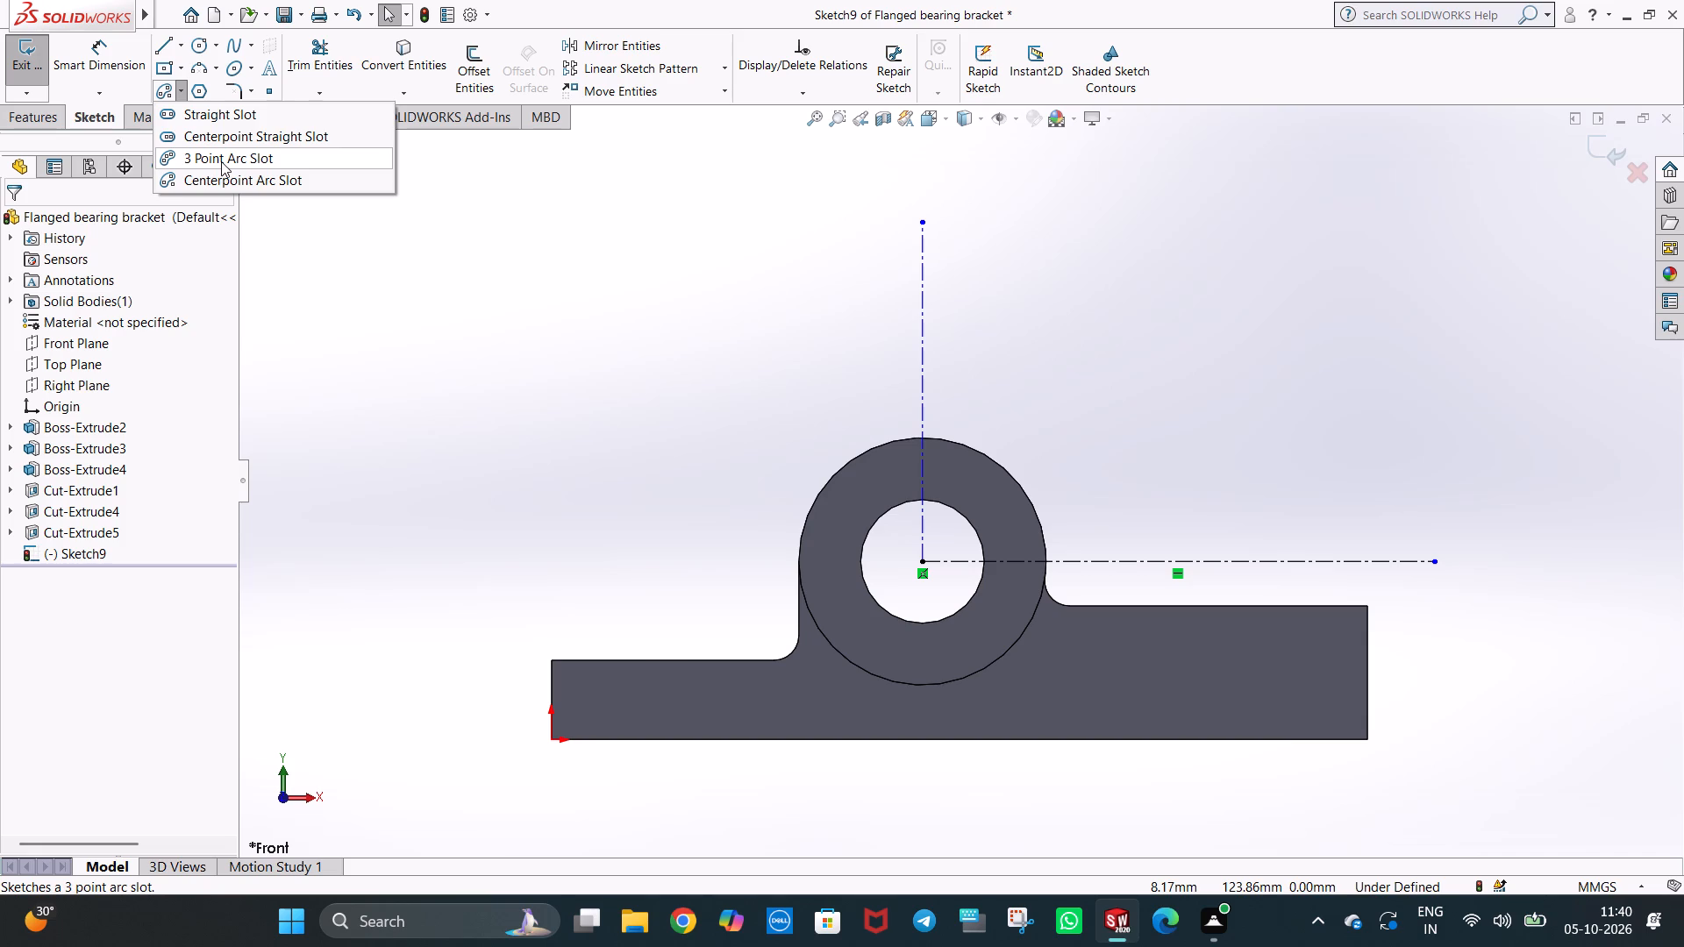
pyautogui.click(221, 161)
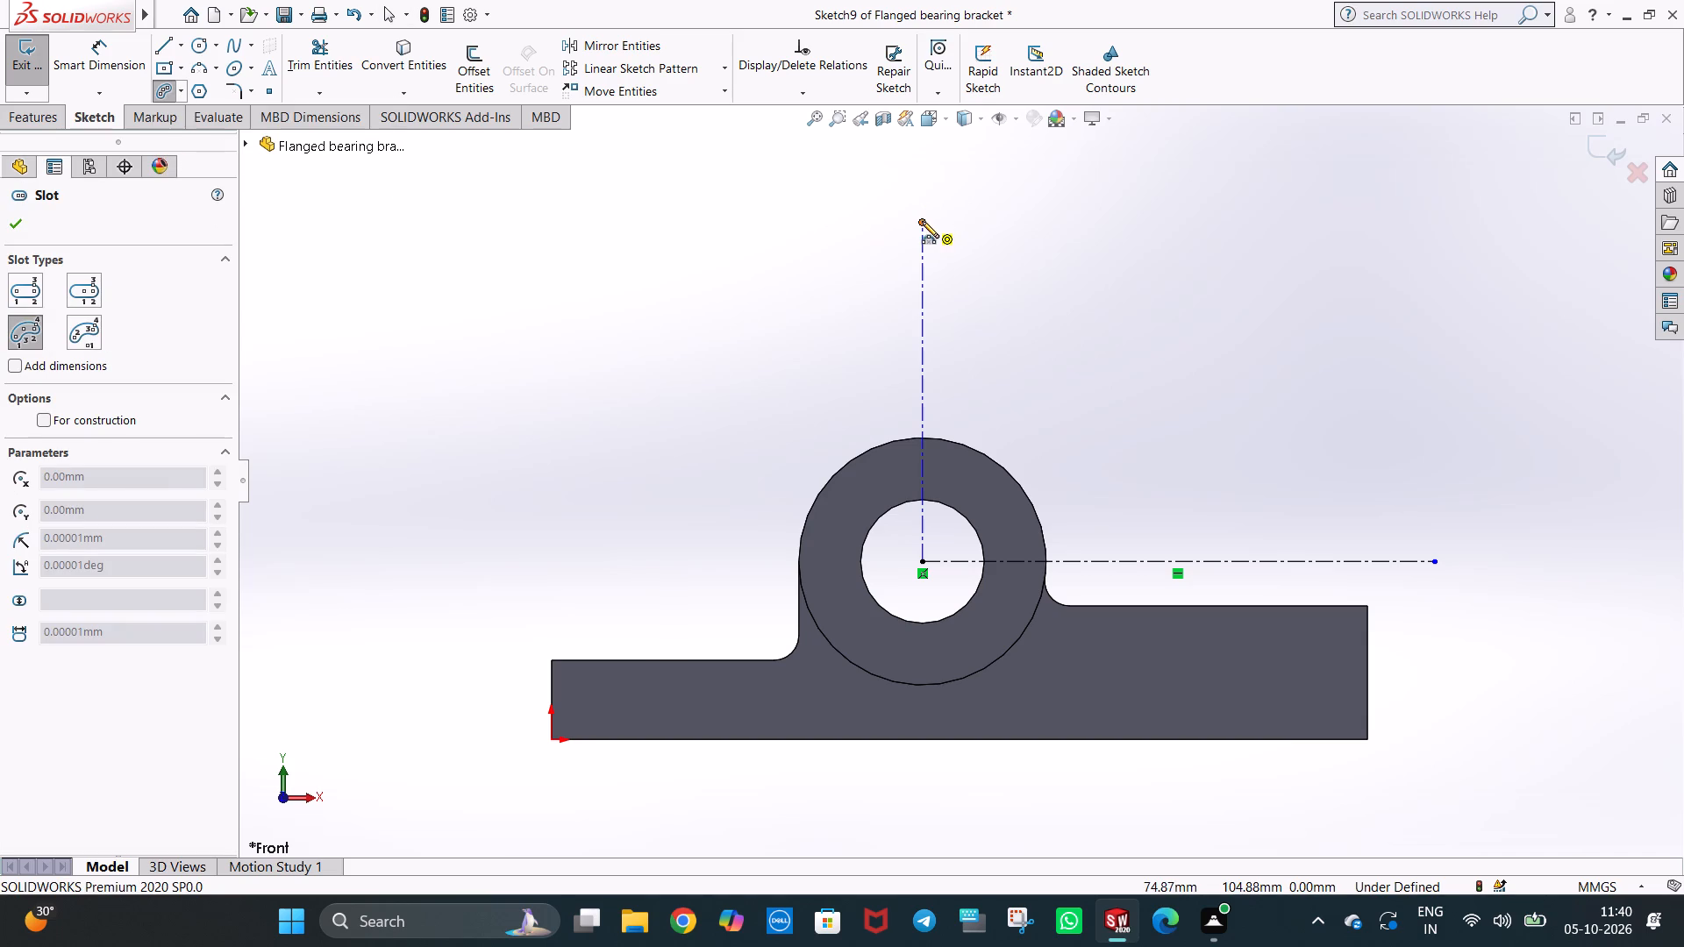
pyautogui.click(922, 221)
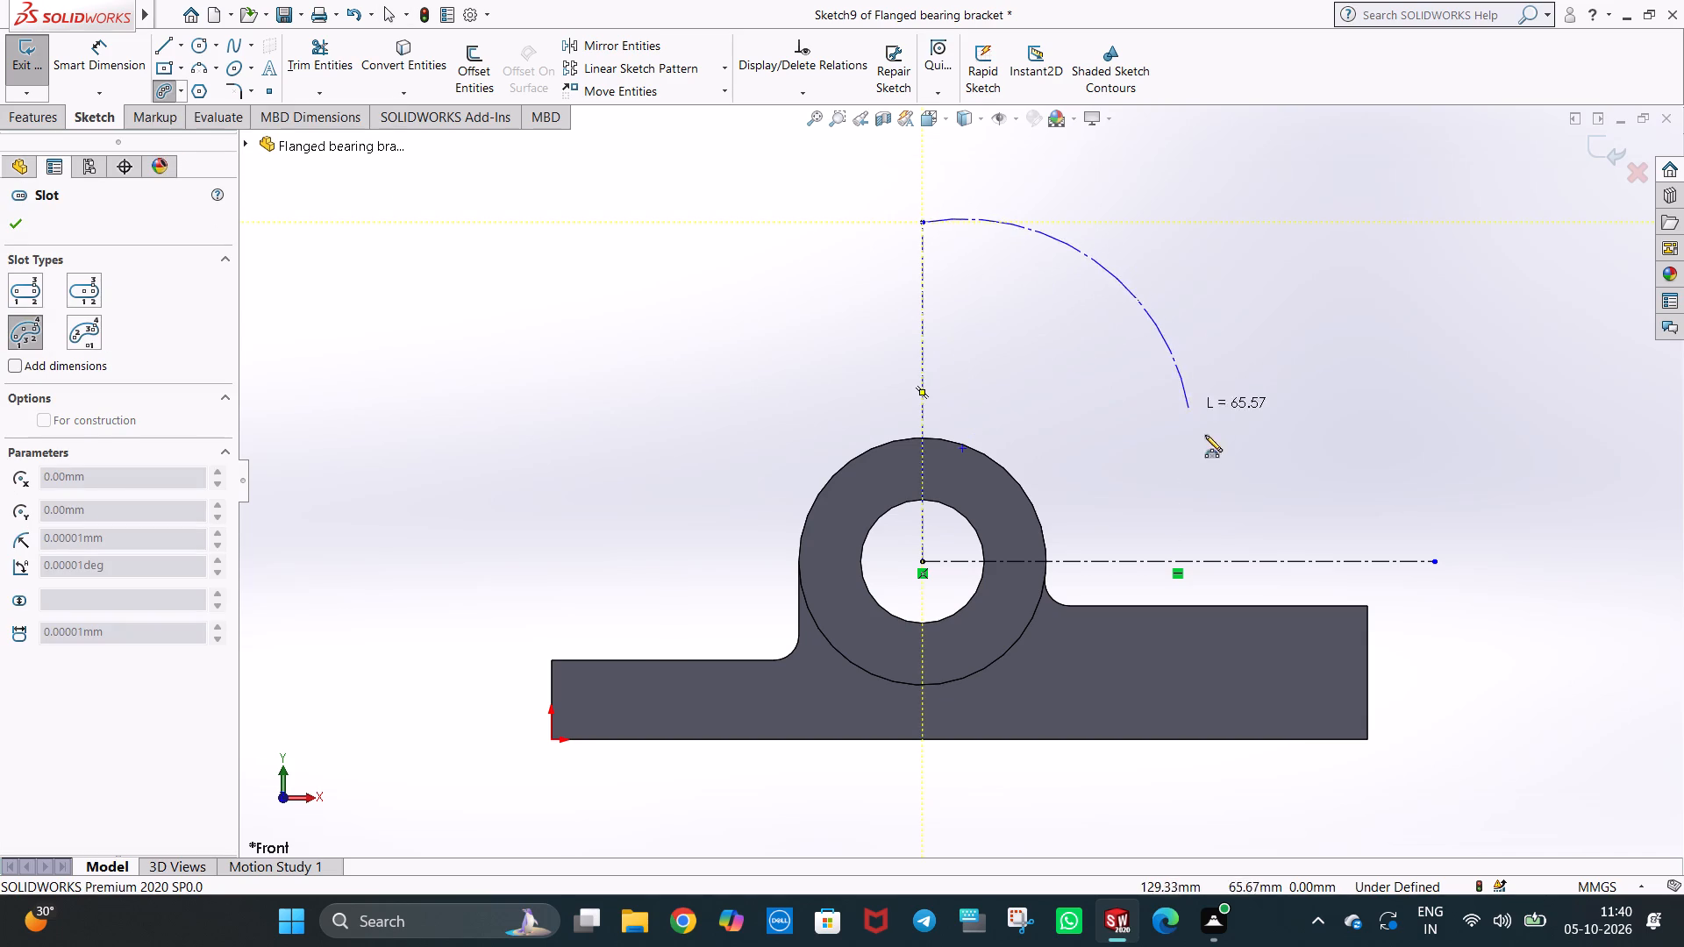
pyautogui.click(1260, 563)
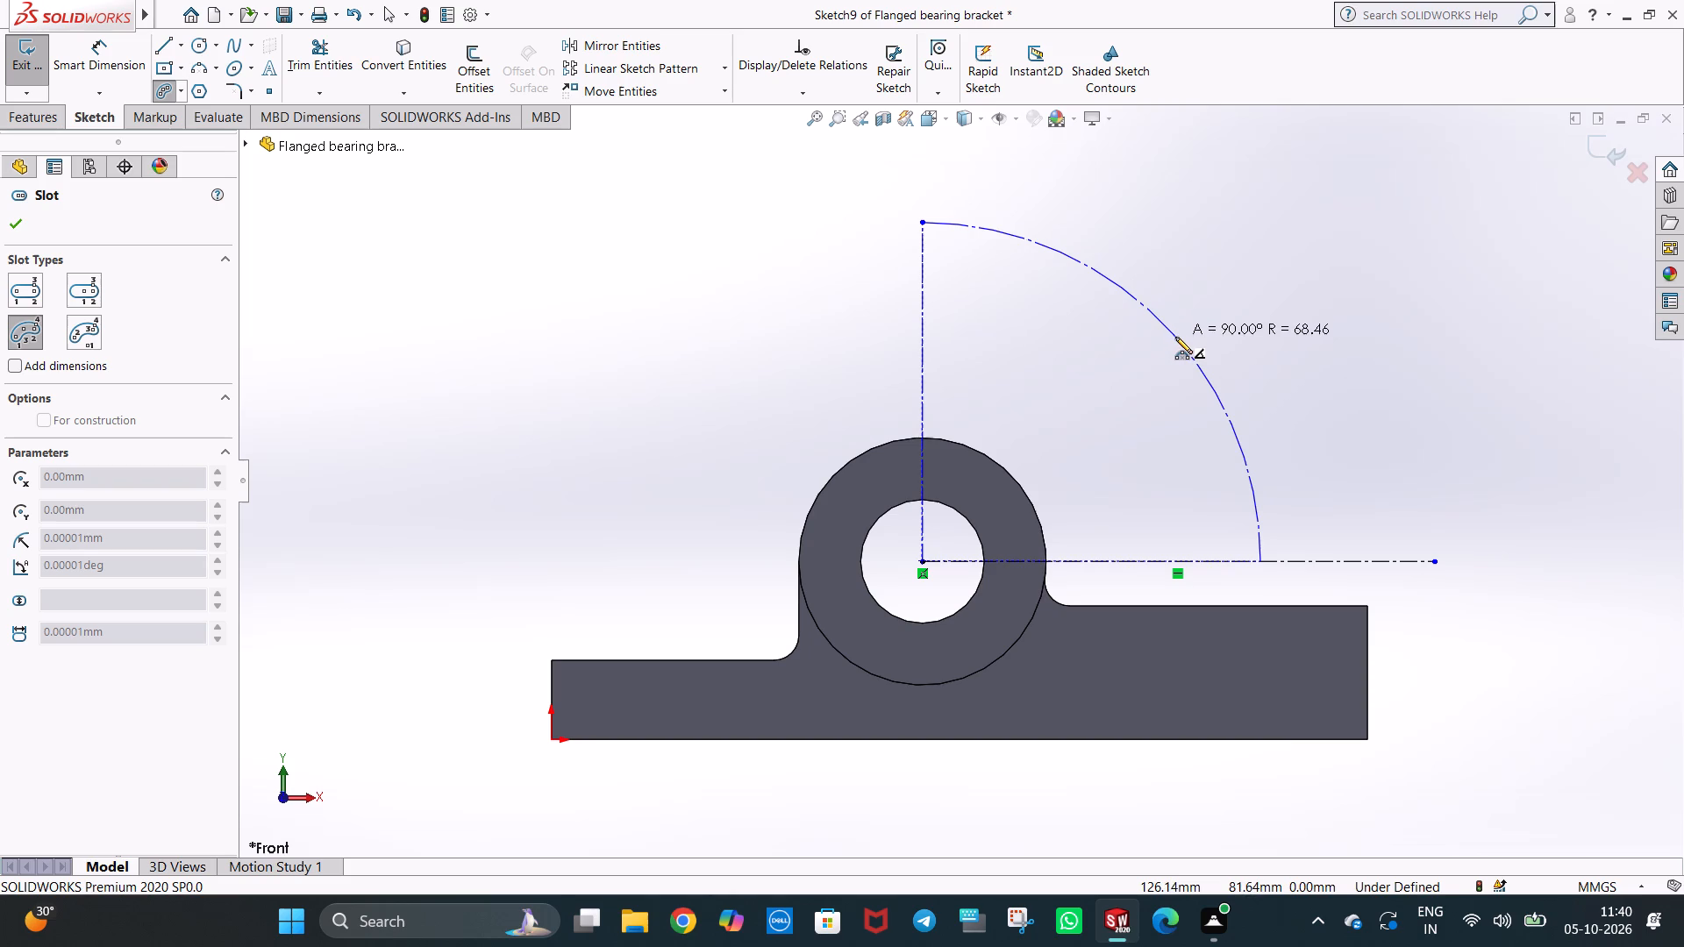
pyautogui.click(1175, 337)
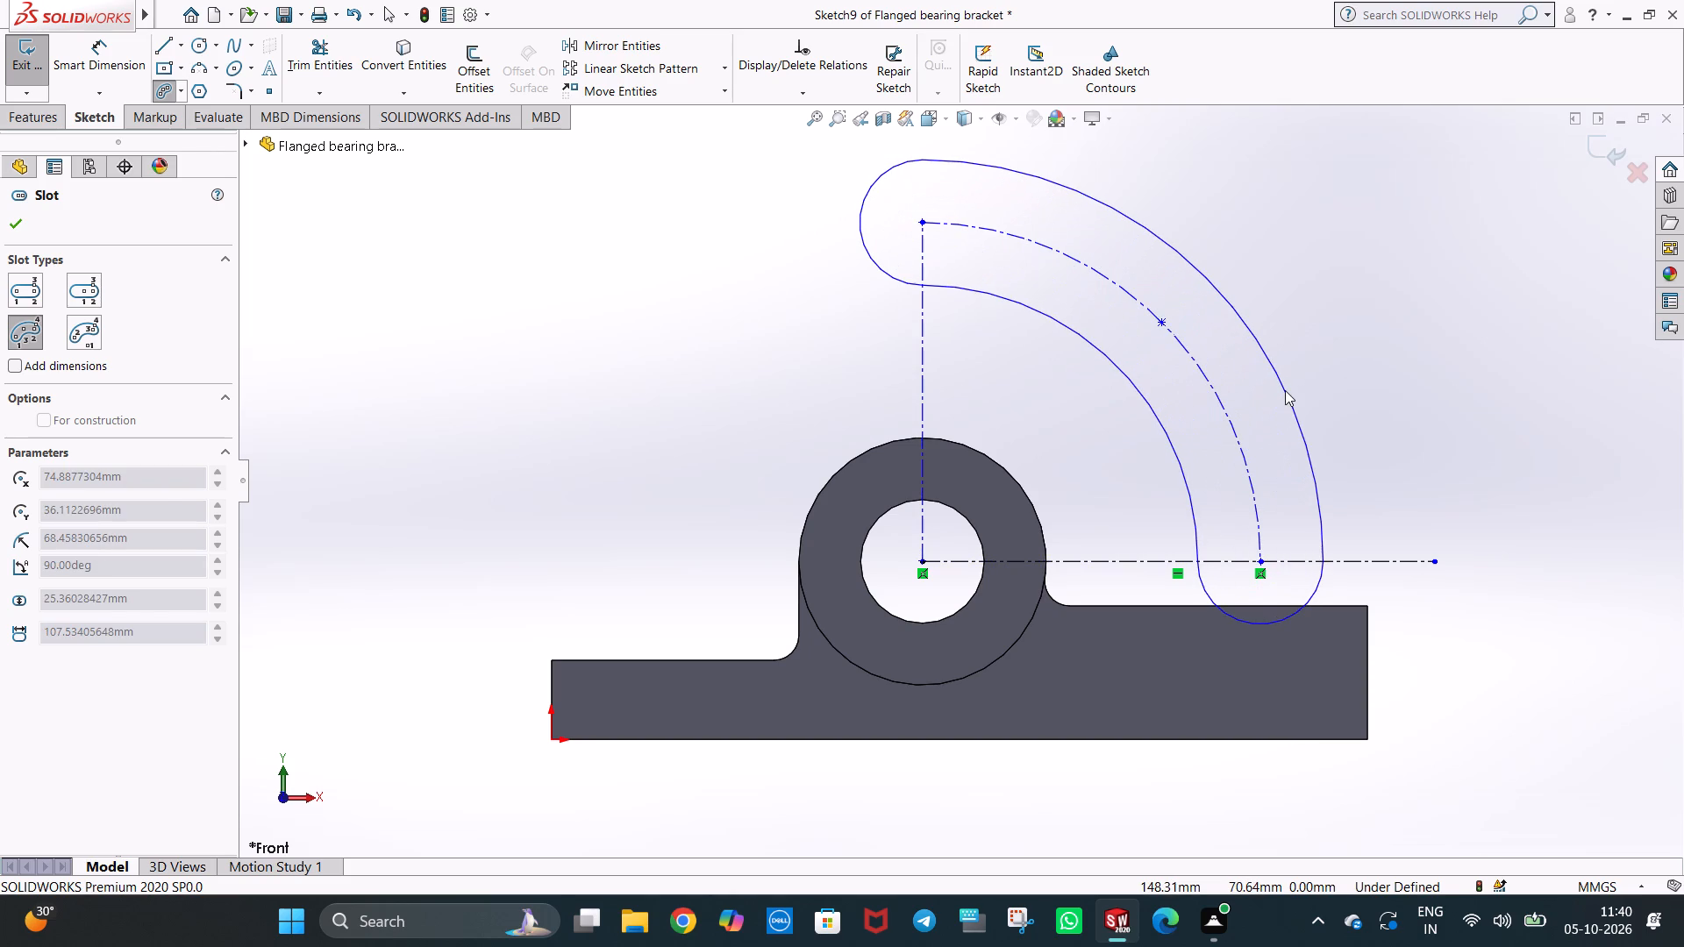
pyautogui.click(1285, 390)
pyautogui.press('Escape')
pyautogui.press('Escape')
pyautogui.click(1295, 276)
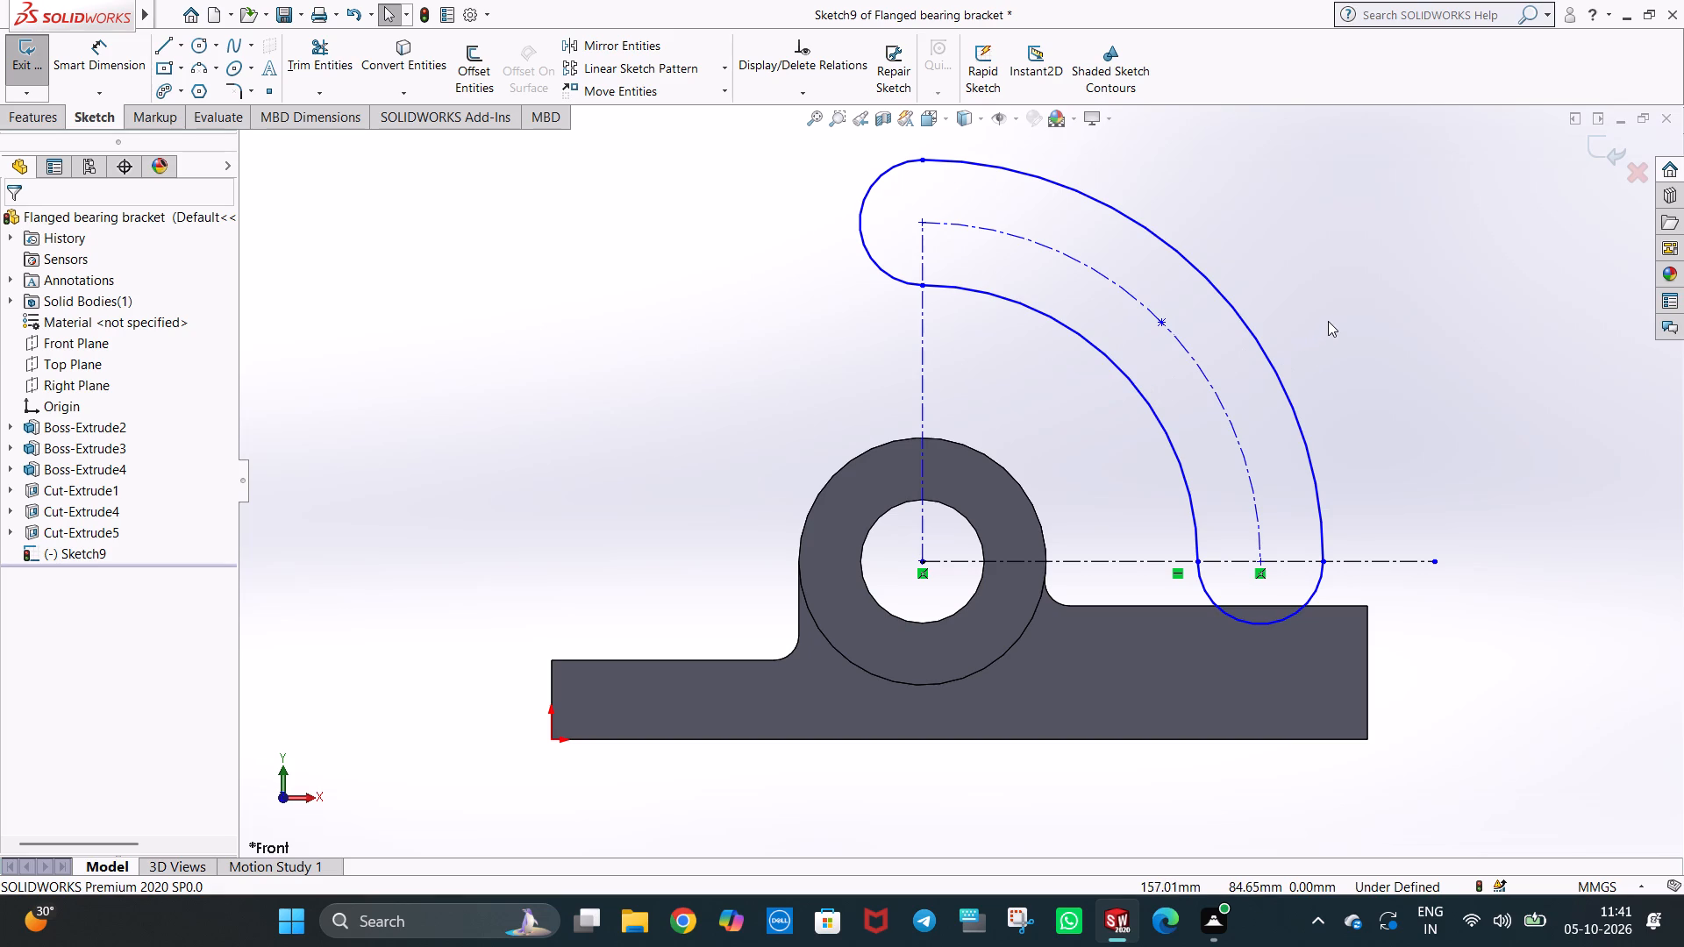
# Draw a diagonal centerline about 68 mm long from the bore centre to the midpoint on the slot's centre arc.
pyautogui.click(177, 49)
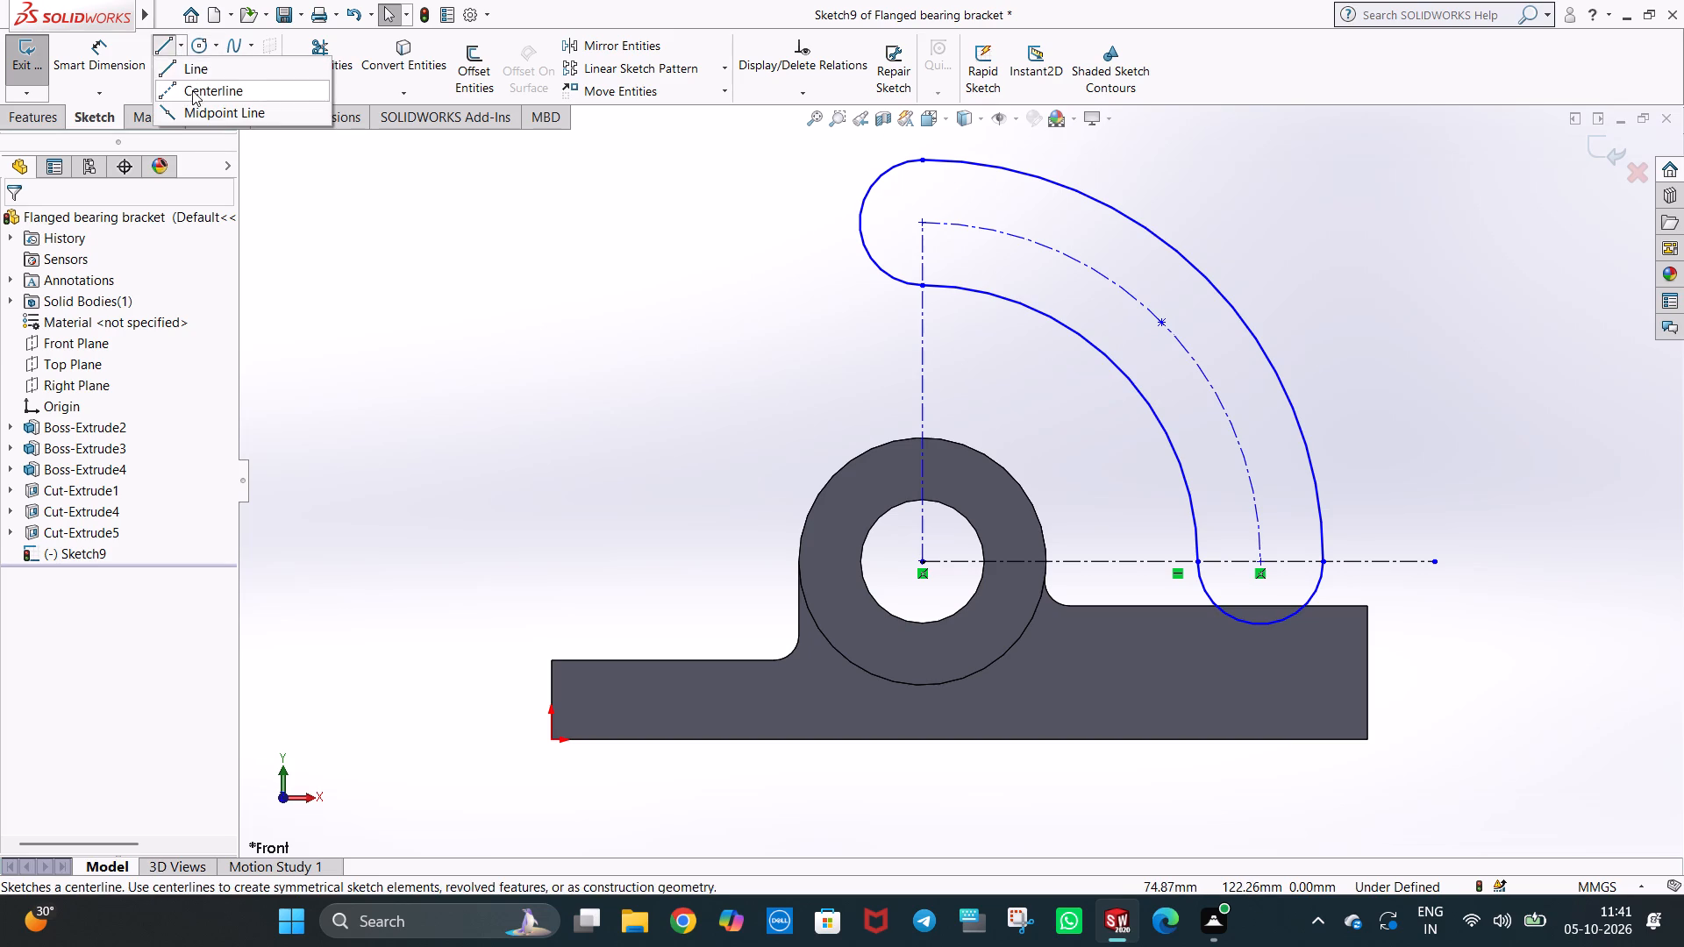
pyautogui.click(192, 90)
pyautogui.click(922, 559)
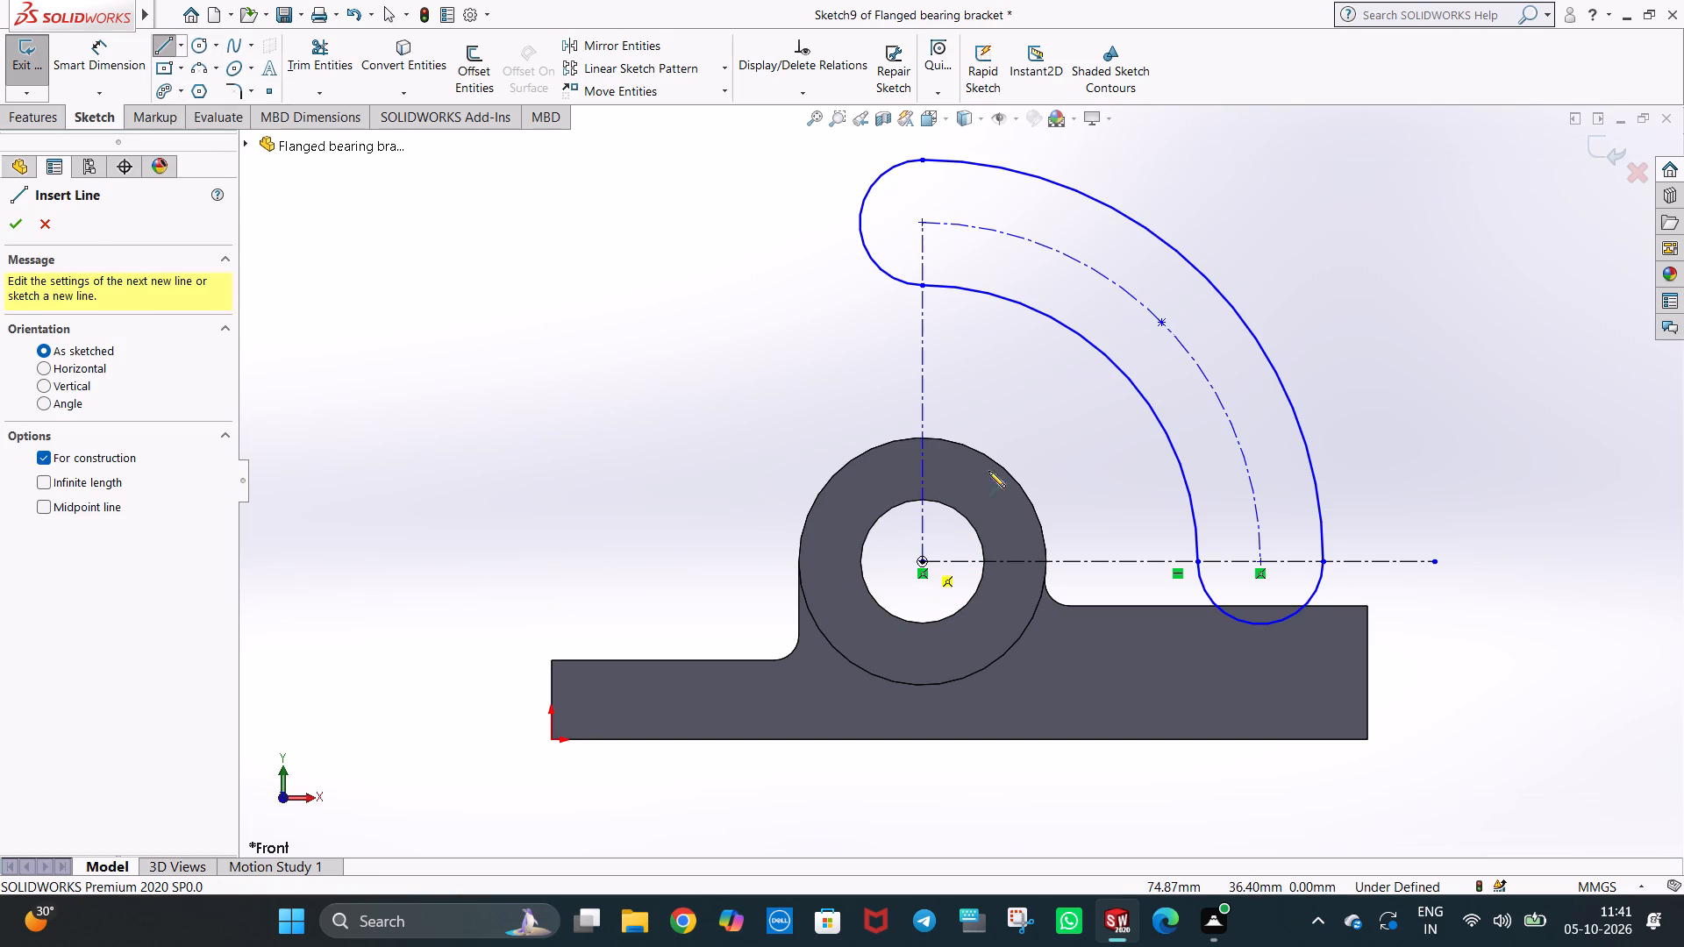
pyautogui.click(1163, 322)
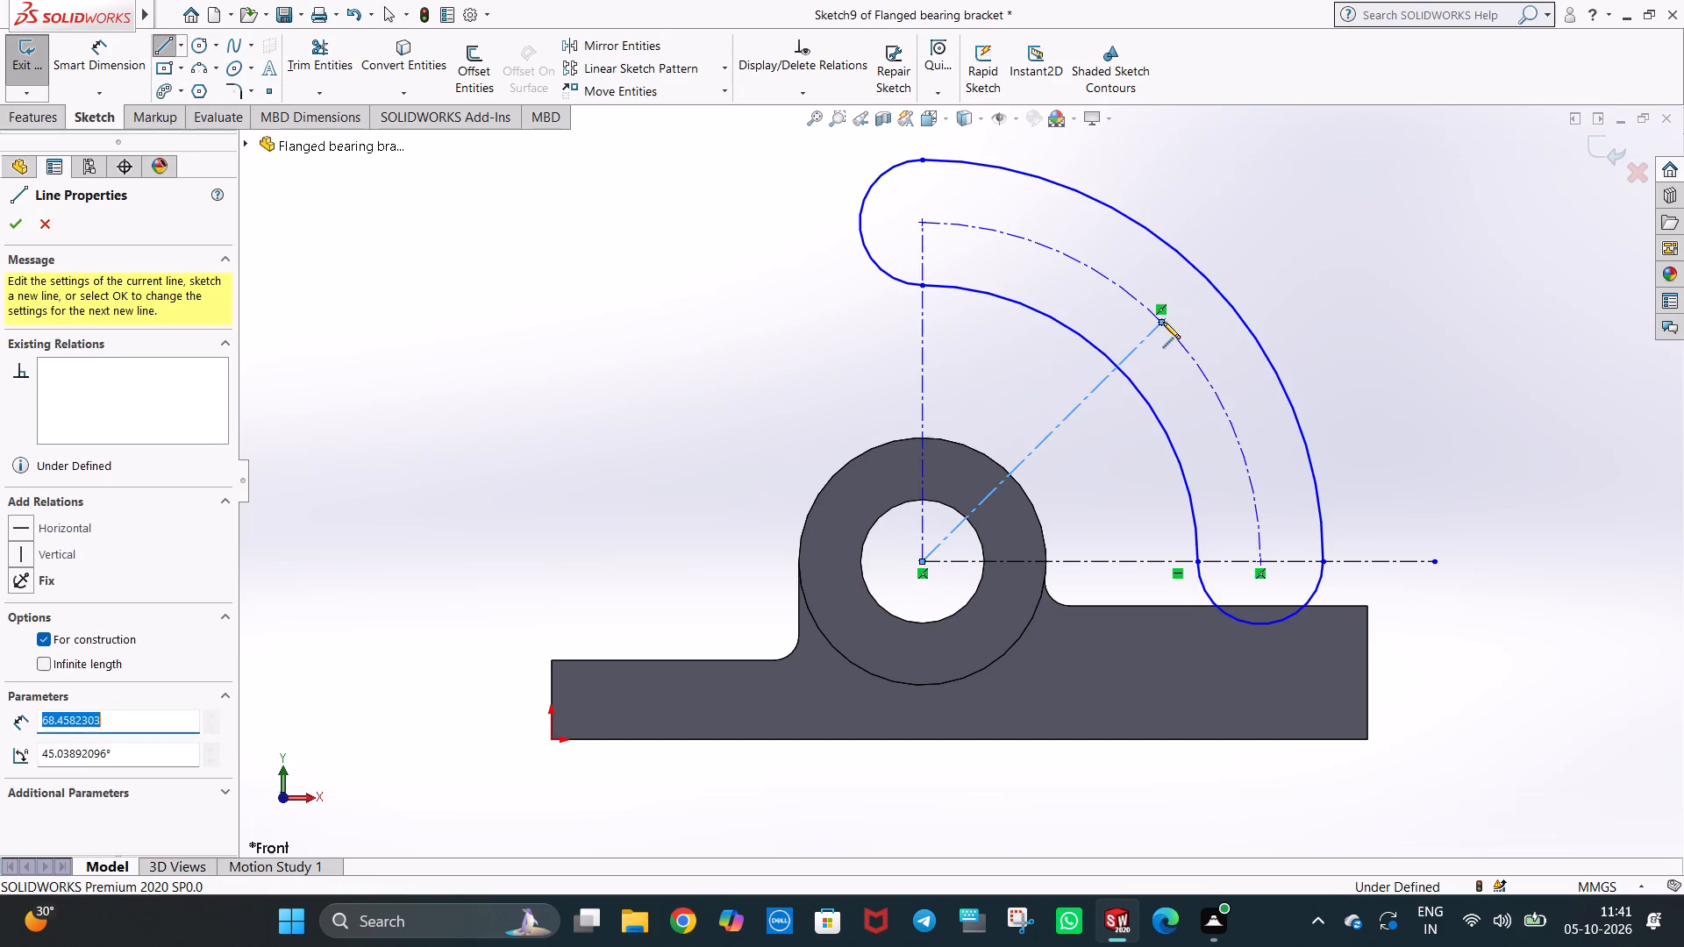
pyautogui.press('Escape')
pyautogui.press('Escape')
pyautogui.click(1314, 232)
# Set the diagonal centerline's angle to 45 degrees.
pyautogui.click(1138, 348)
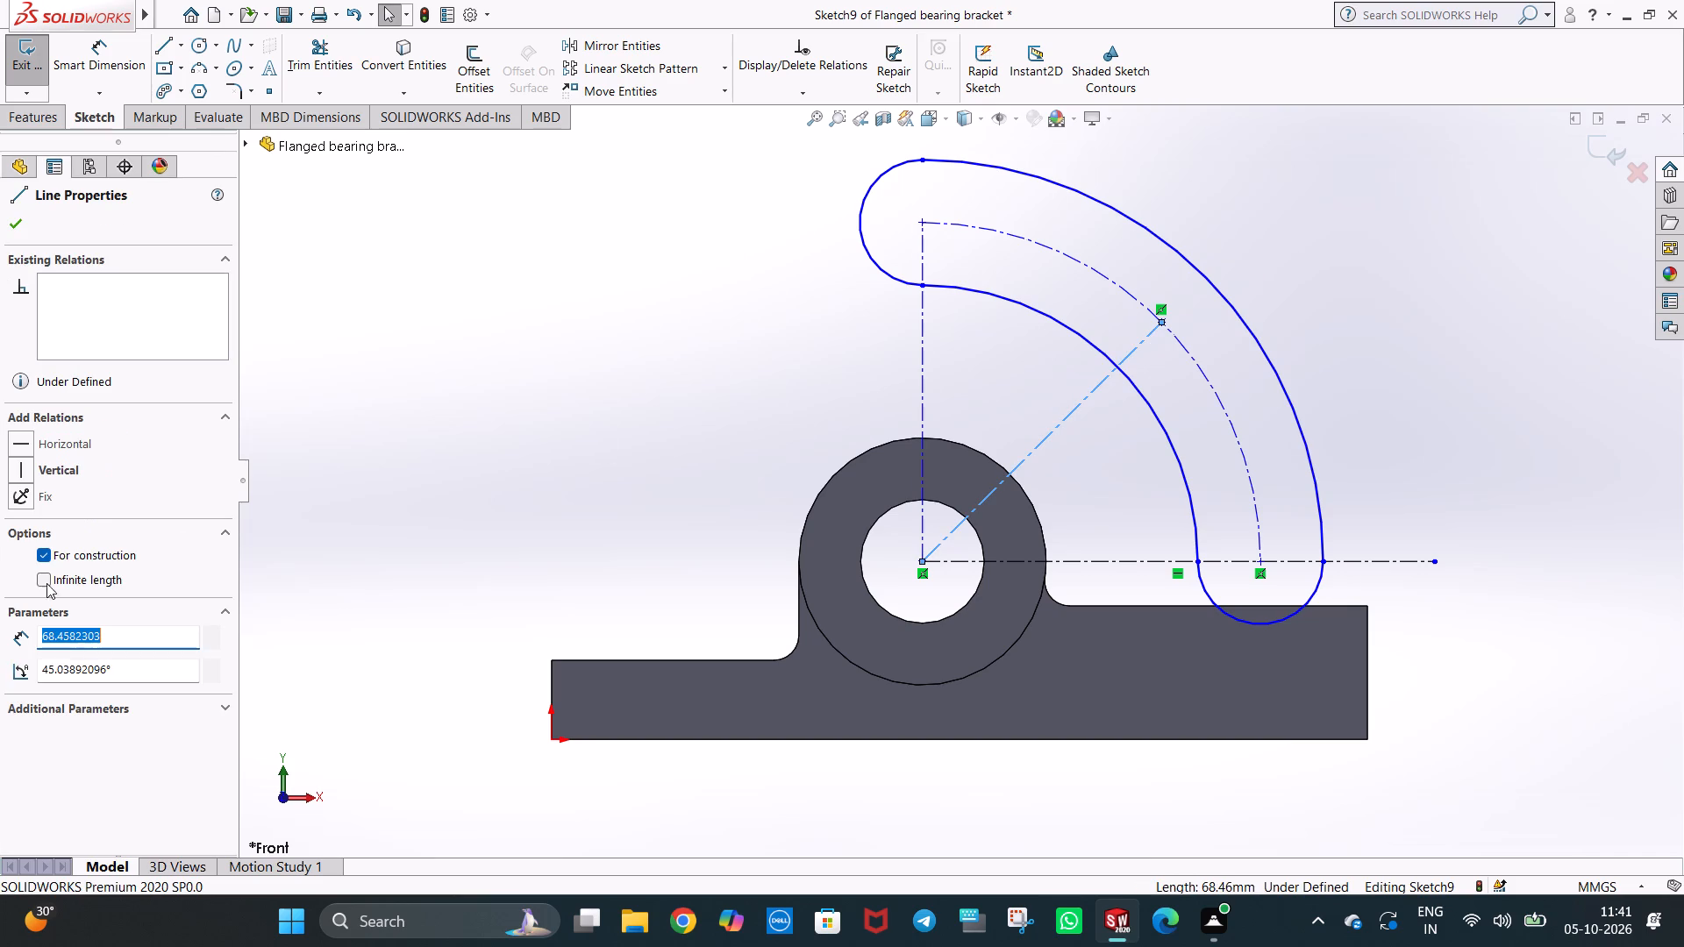
pyautogui.moveTo(128, 667); pyautogui.dragTo(25, 683)
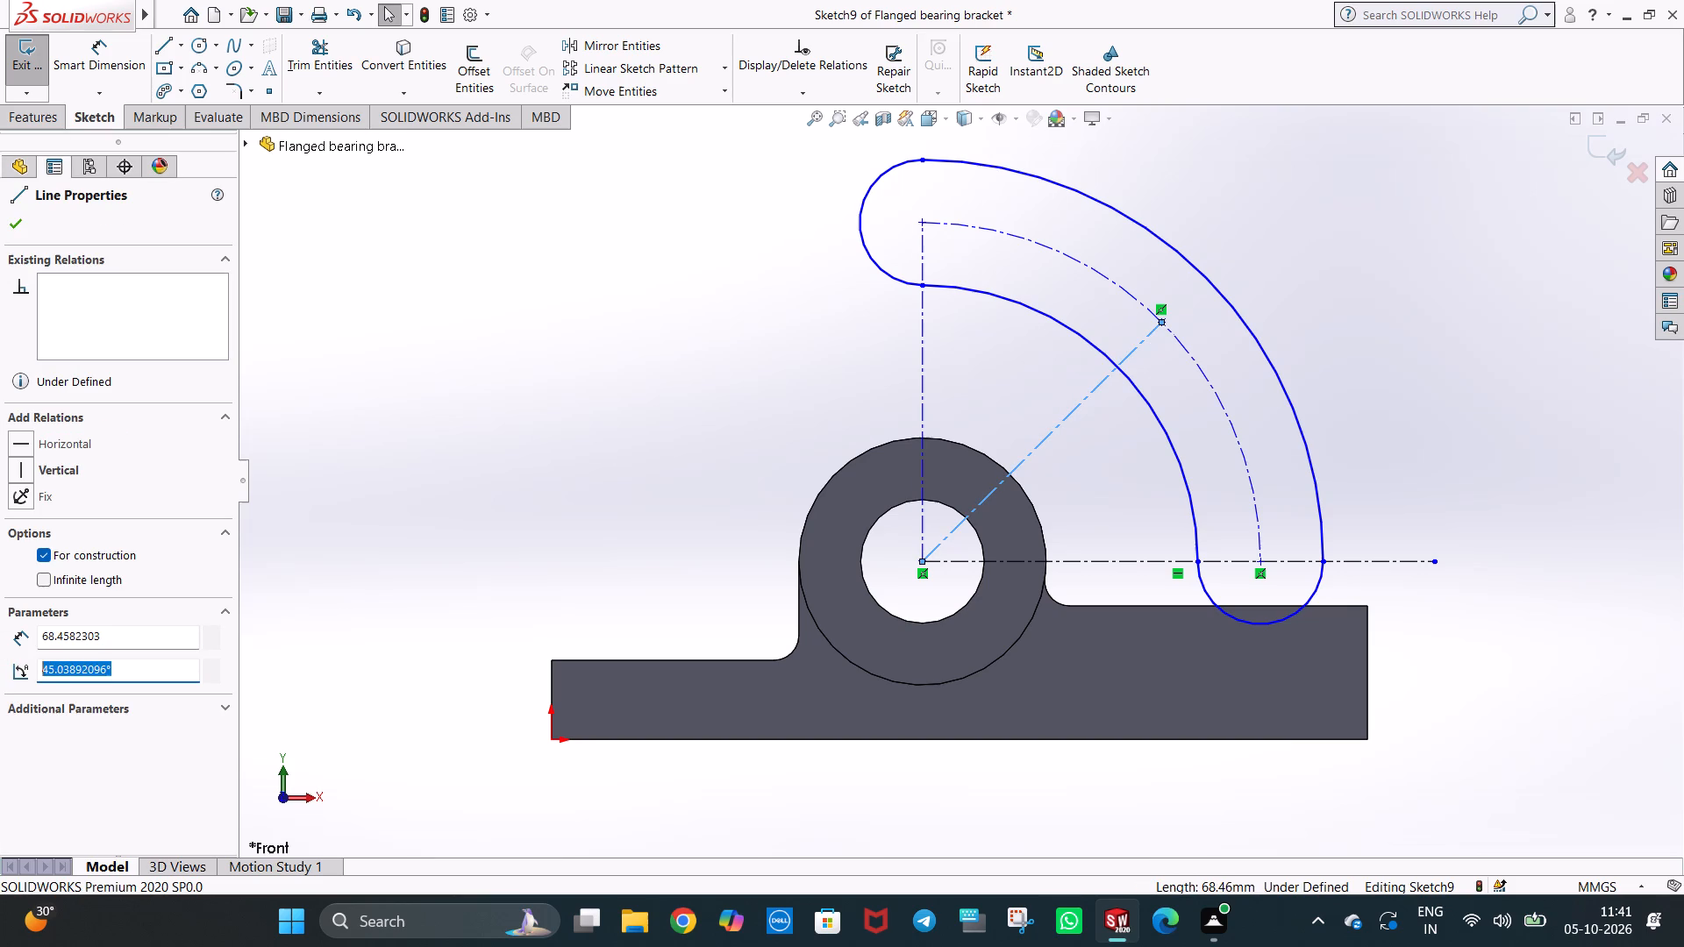
pyautogui.write('45')
pyautogui.press('Return')
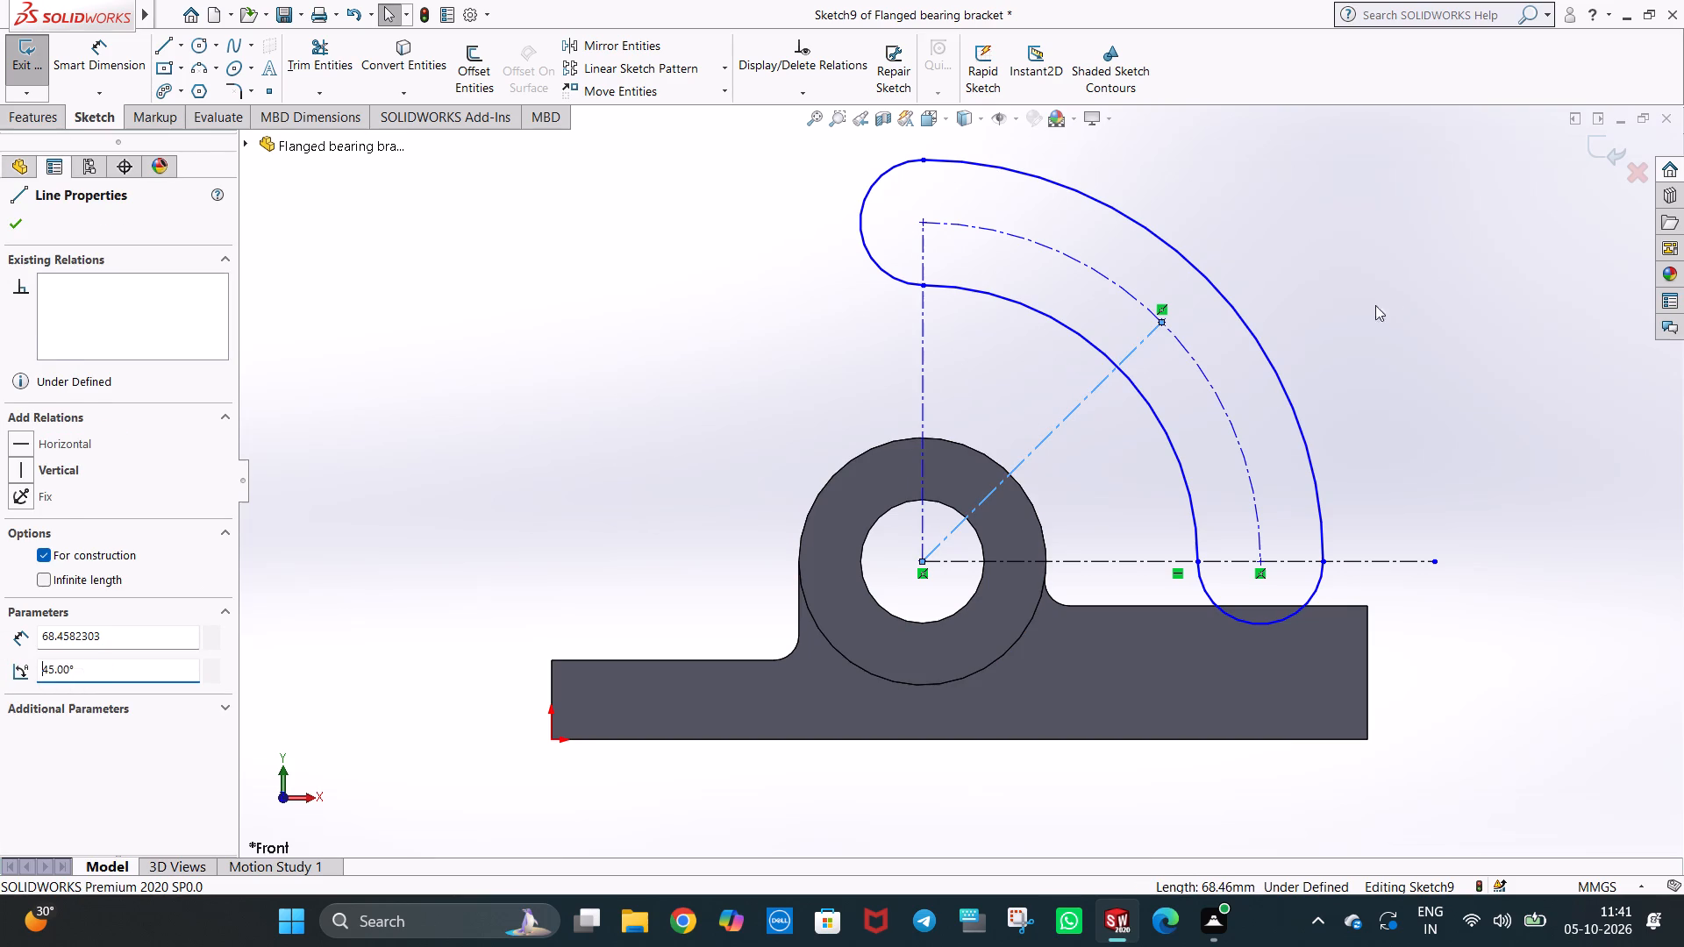
pyautogui.click(1401, 288)
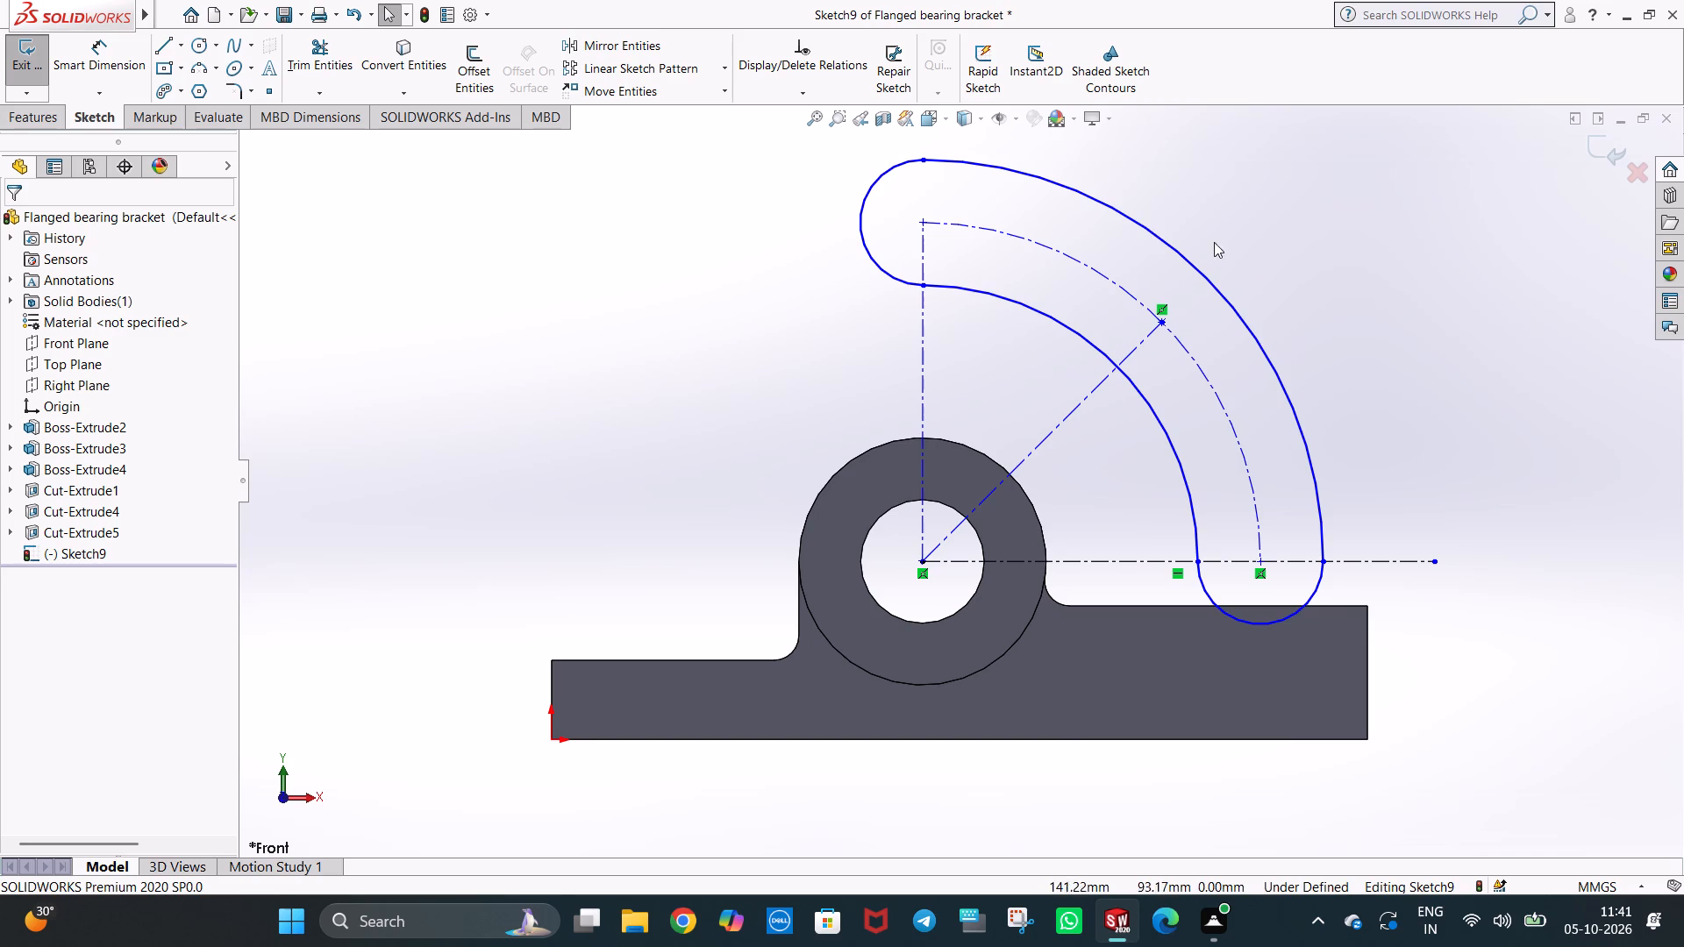
# Dimension the slot's outer arc with a radius of 90 mm.
pyautogui.click(94, 42)
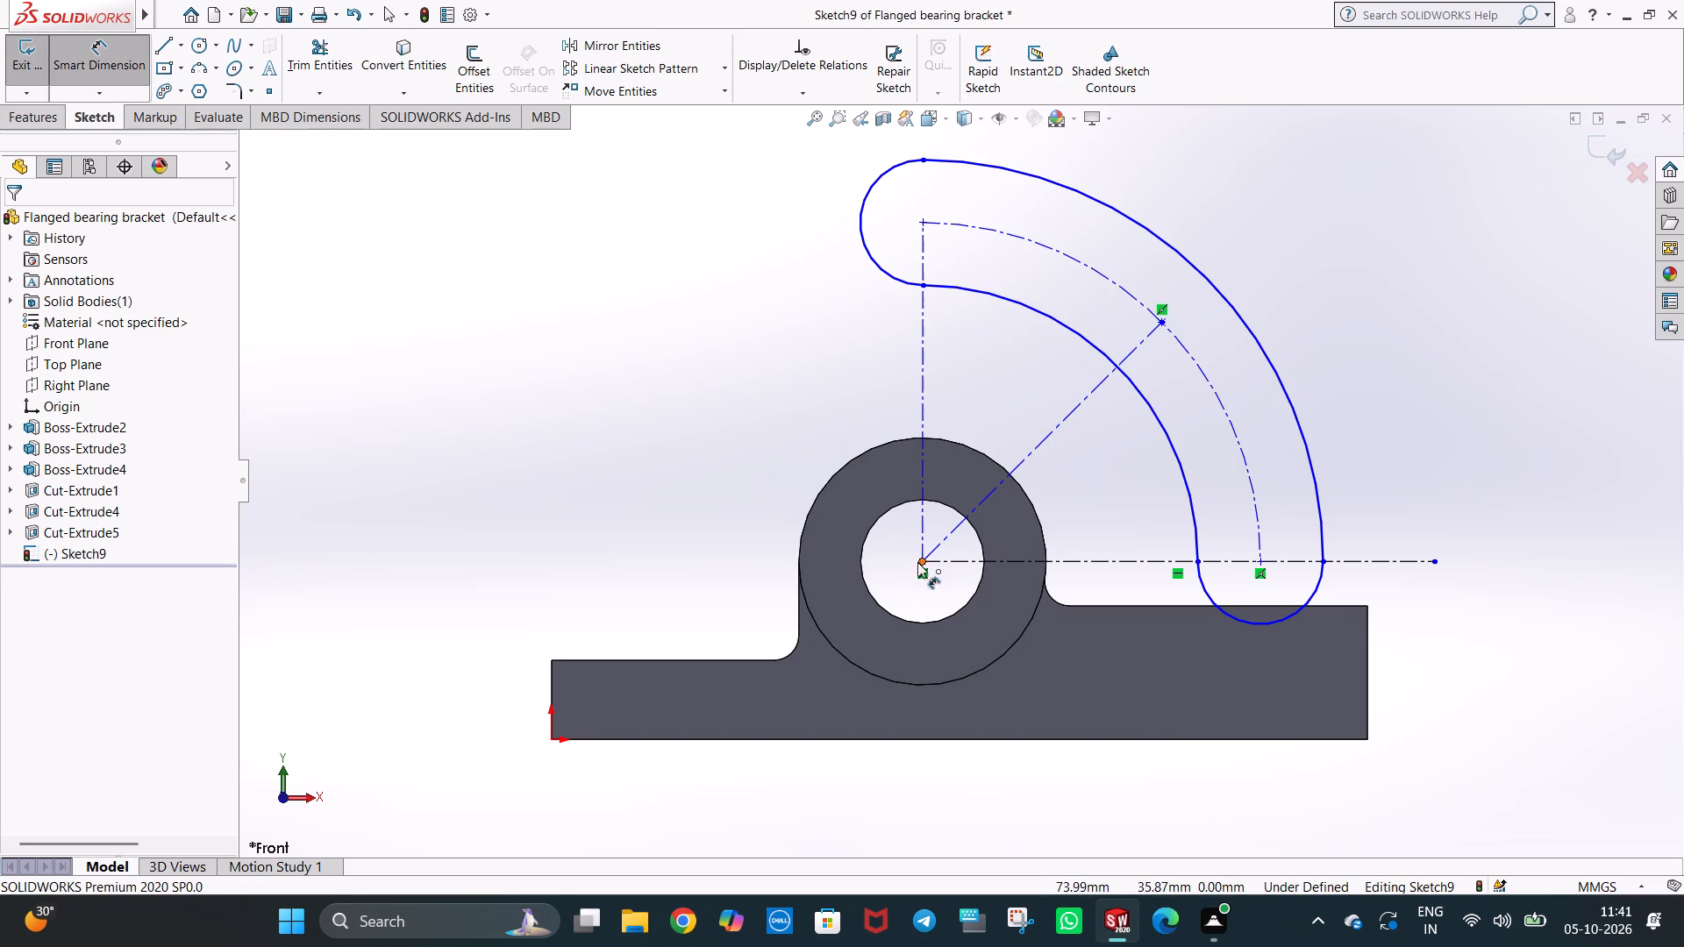
pyautogui.click(1194, 269)
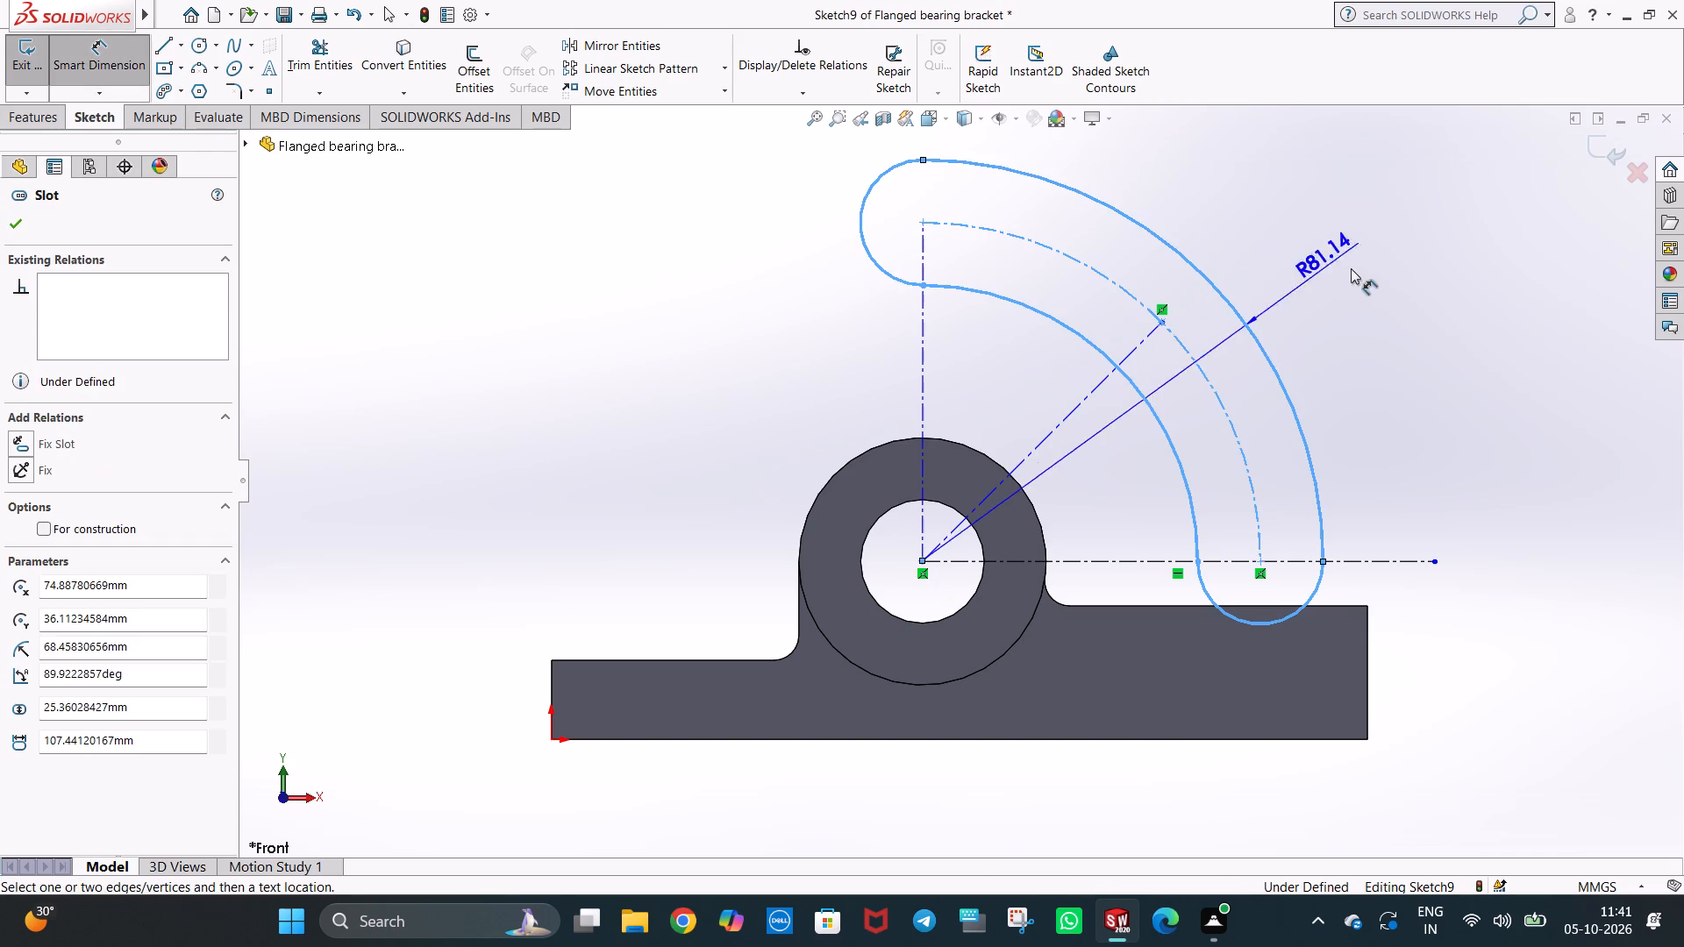
pyautogui.click(1325, 340)
pyautogui.write('90')
pyautogui.press('Return')
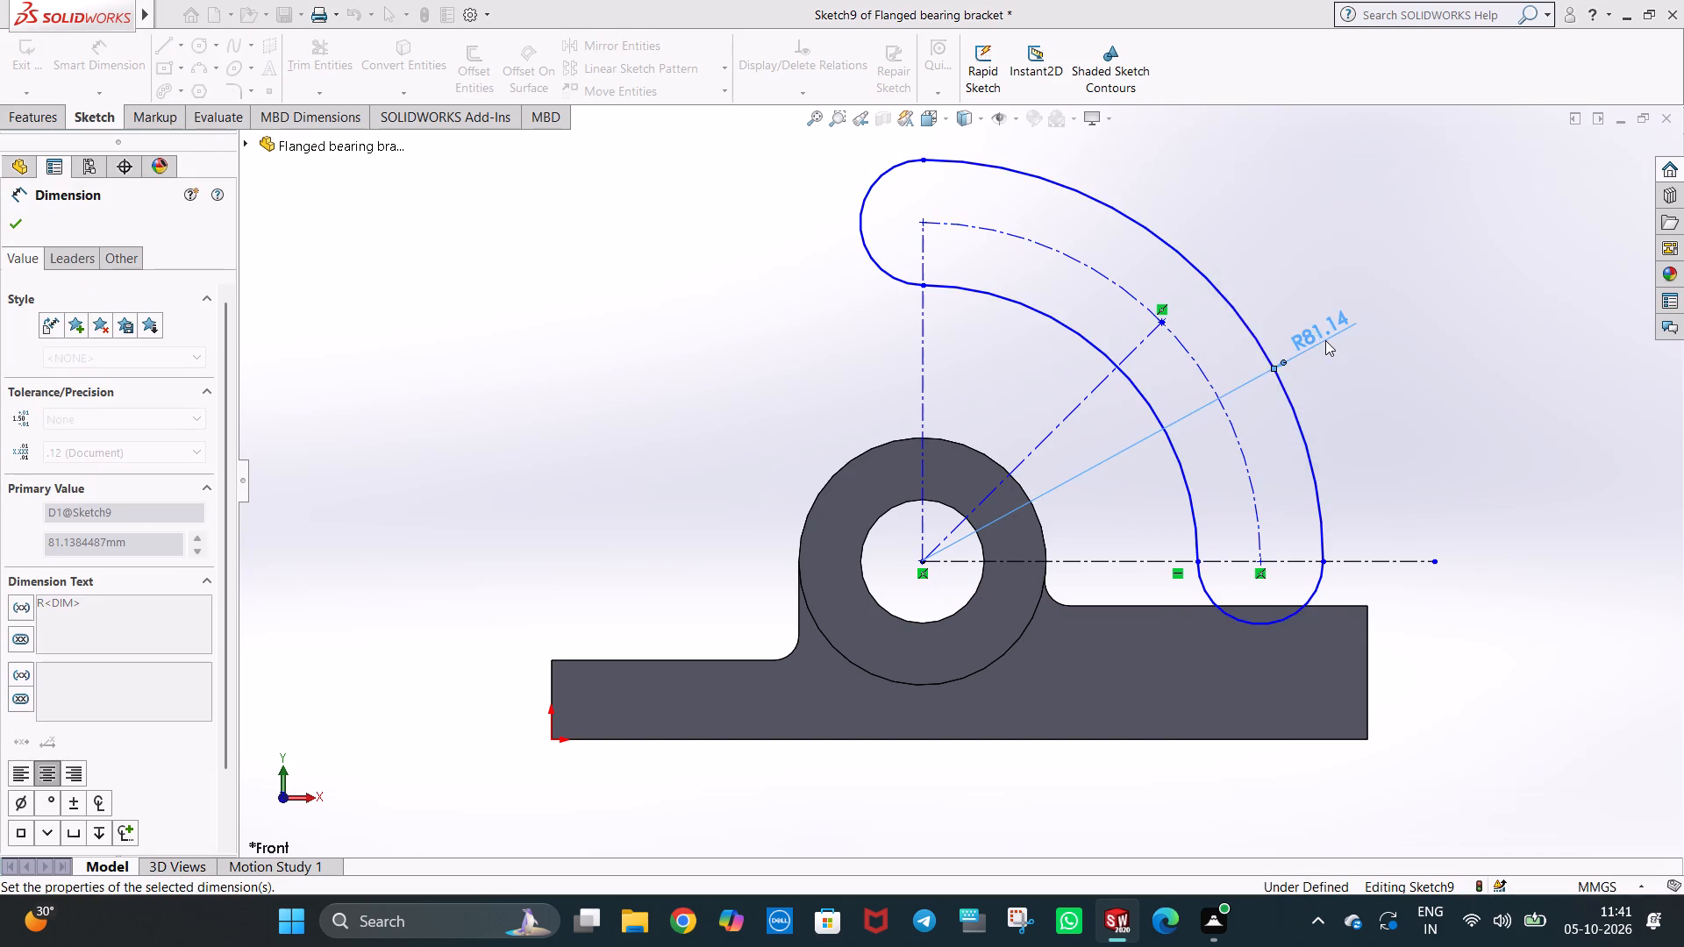
pyautogui.click(1449, 375)
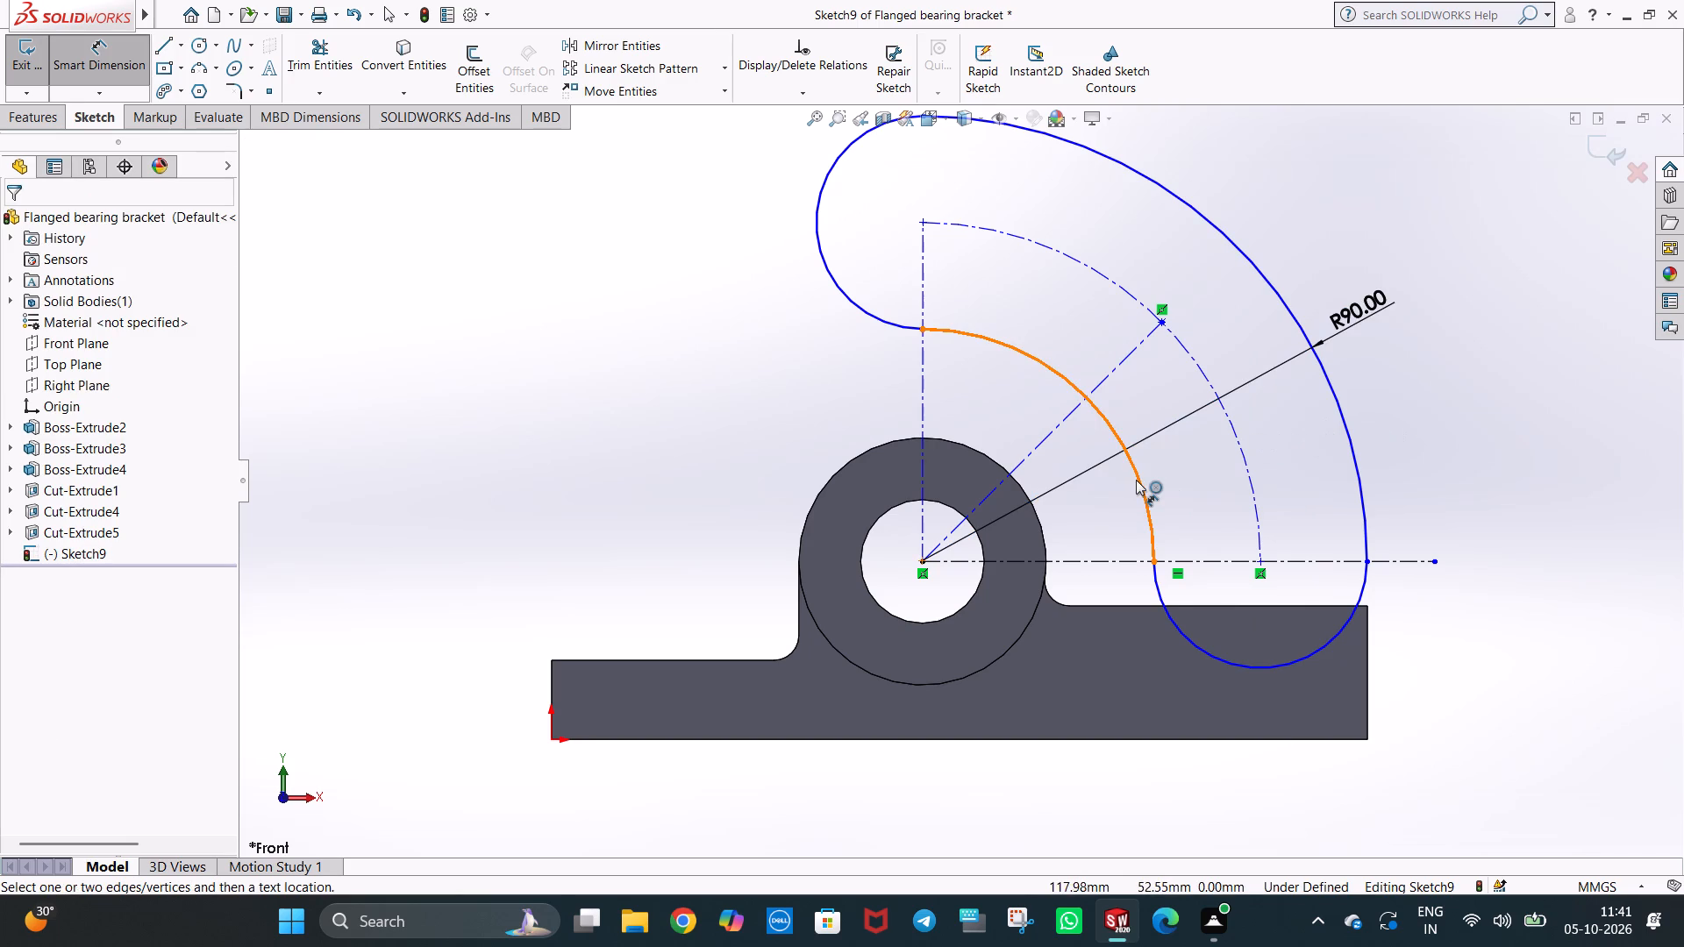
# Dimension the slot's inner arc with a 60 mm radius and place the dimension inside the arc, near the upward centerline.
pyautogui.click(1136, 480)
pyautogui.click(1190, 475)
pyautogui.write('60')
pyautogui.press('Return')
pyautogui.click(1429, 418)
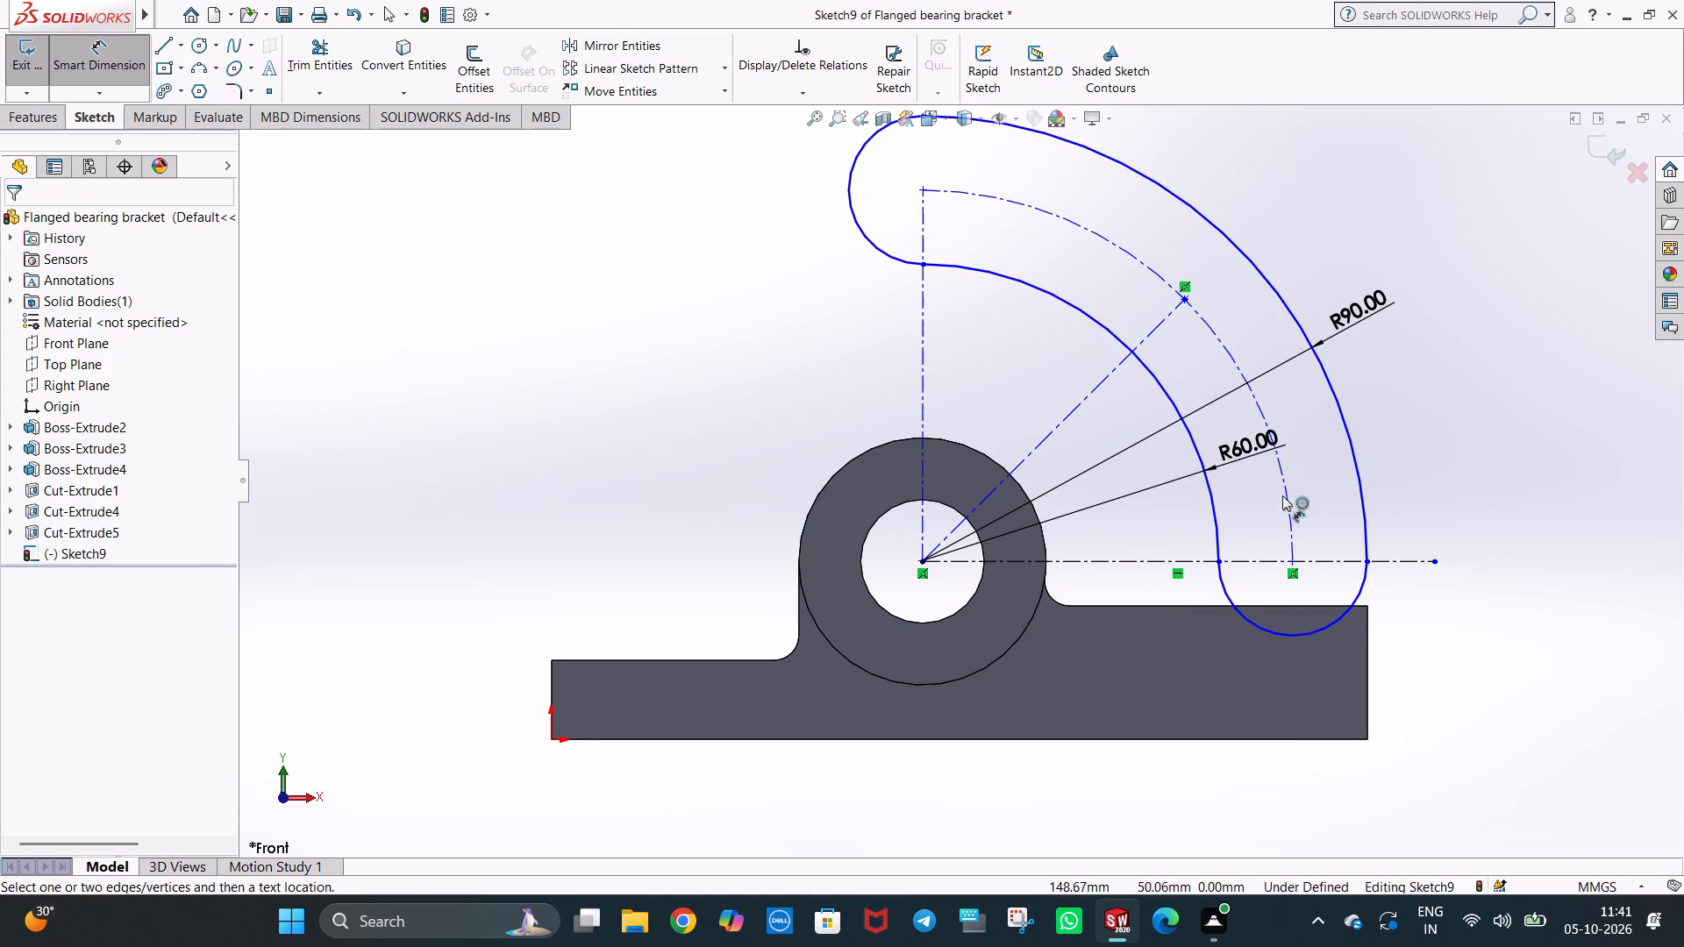
pyautogui.moveTo(1250, 452); pyautogui.dragTo(1024, 355)
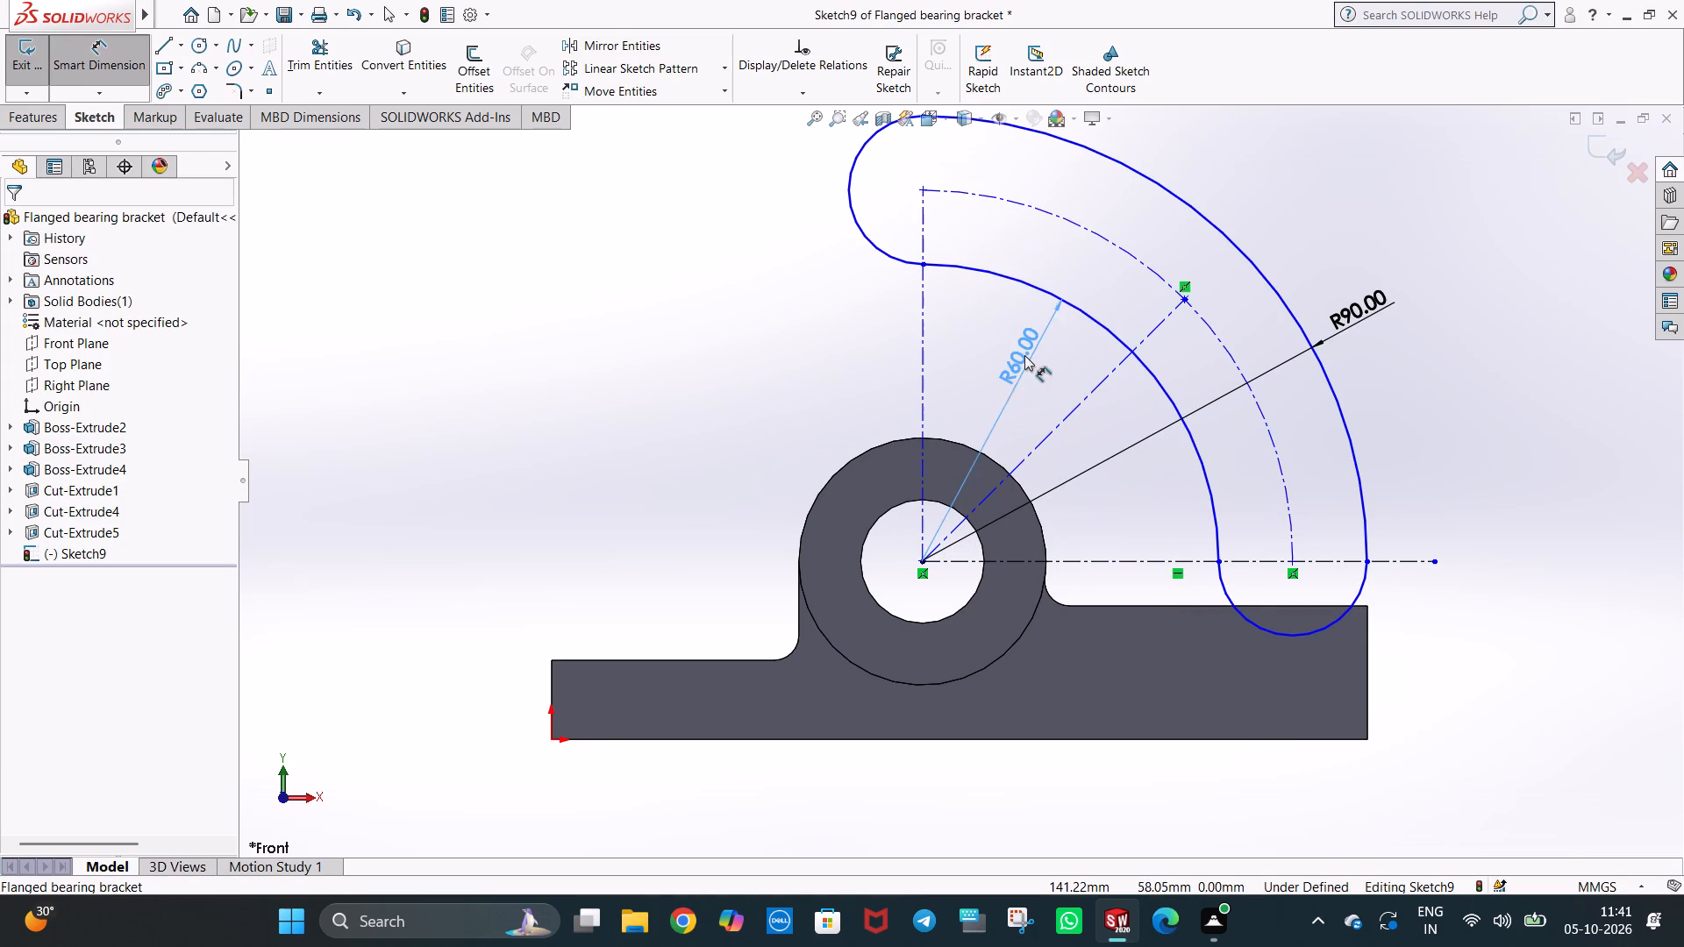
pyautogui.moveTo(1024, 355); pyautogui.dragTo(1004, 346)
pyautogui.click(1452, 413)
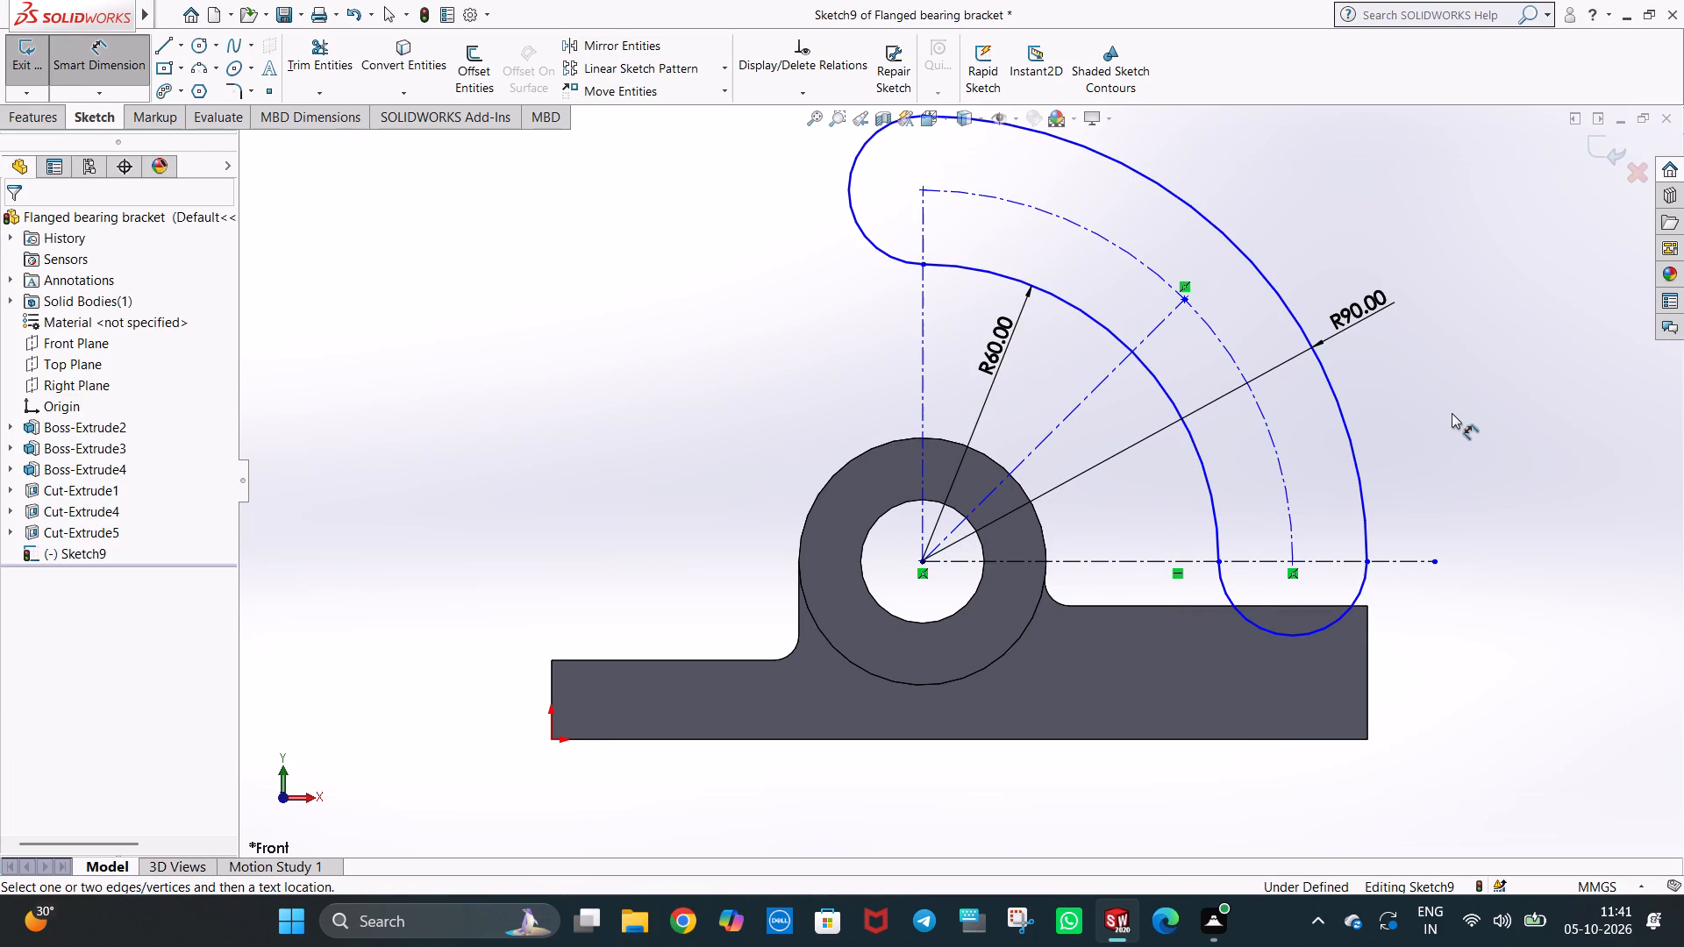
pyautogui.click(1448, 417)
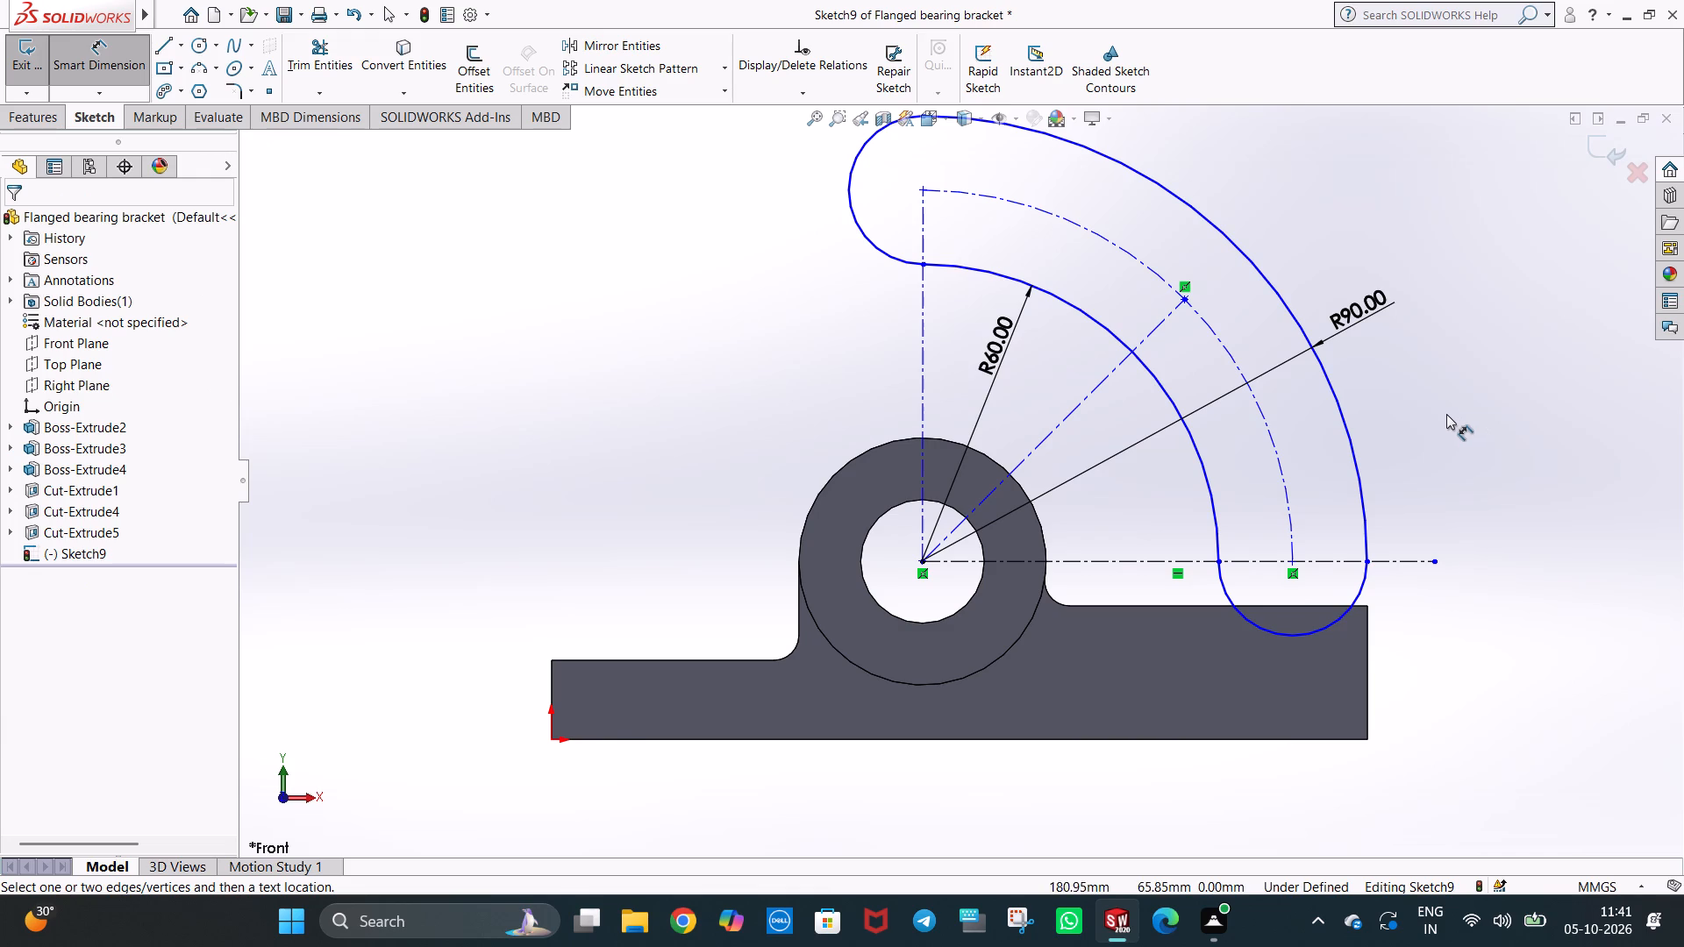
pyautogui.scroll(1, 1446, 413)
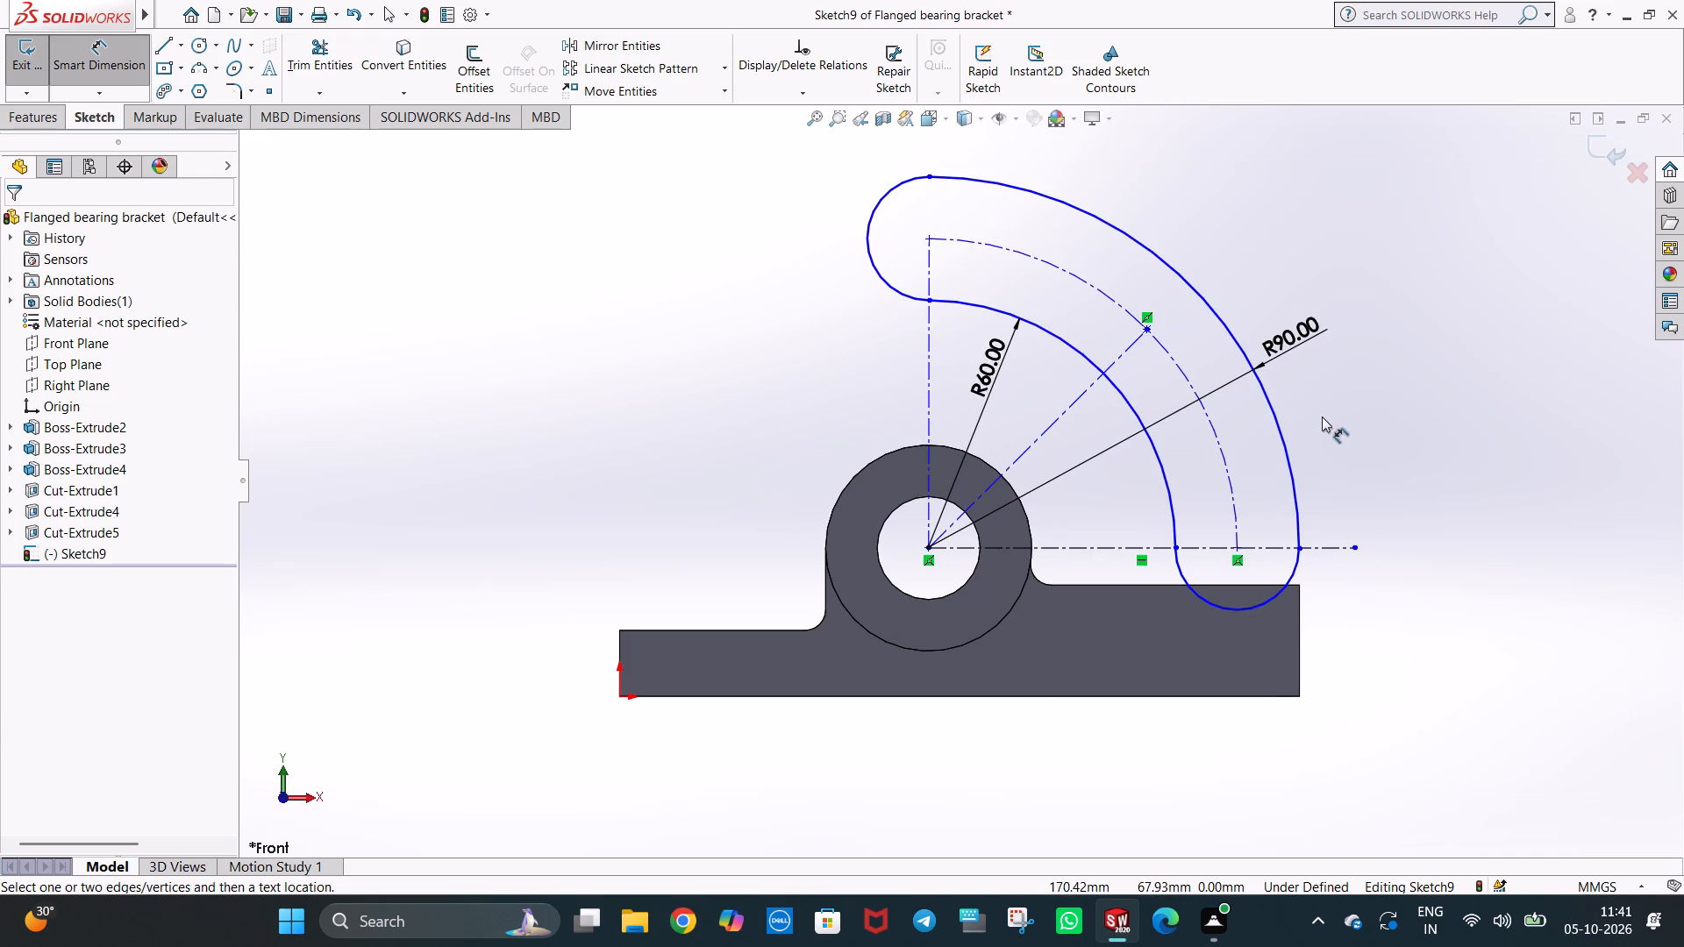
pyautogui.press('Escape')
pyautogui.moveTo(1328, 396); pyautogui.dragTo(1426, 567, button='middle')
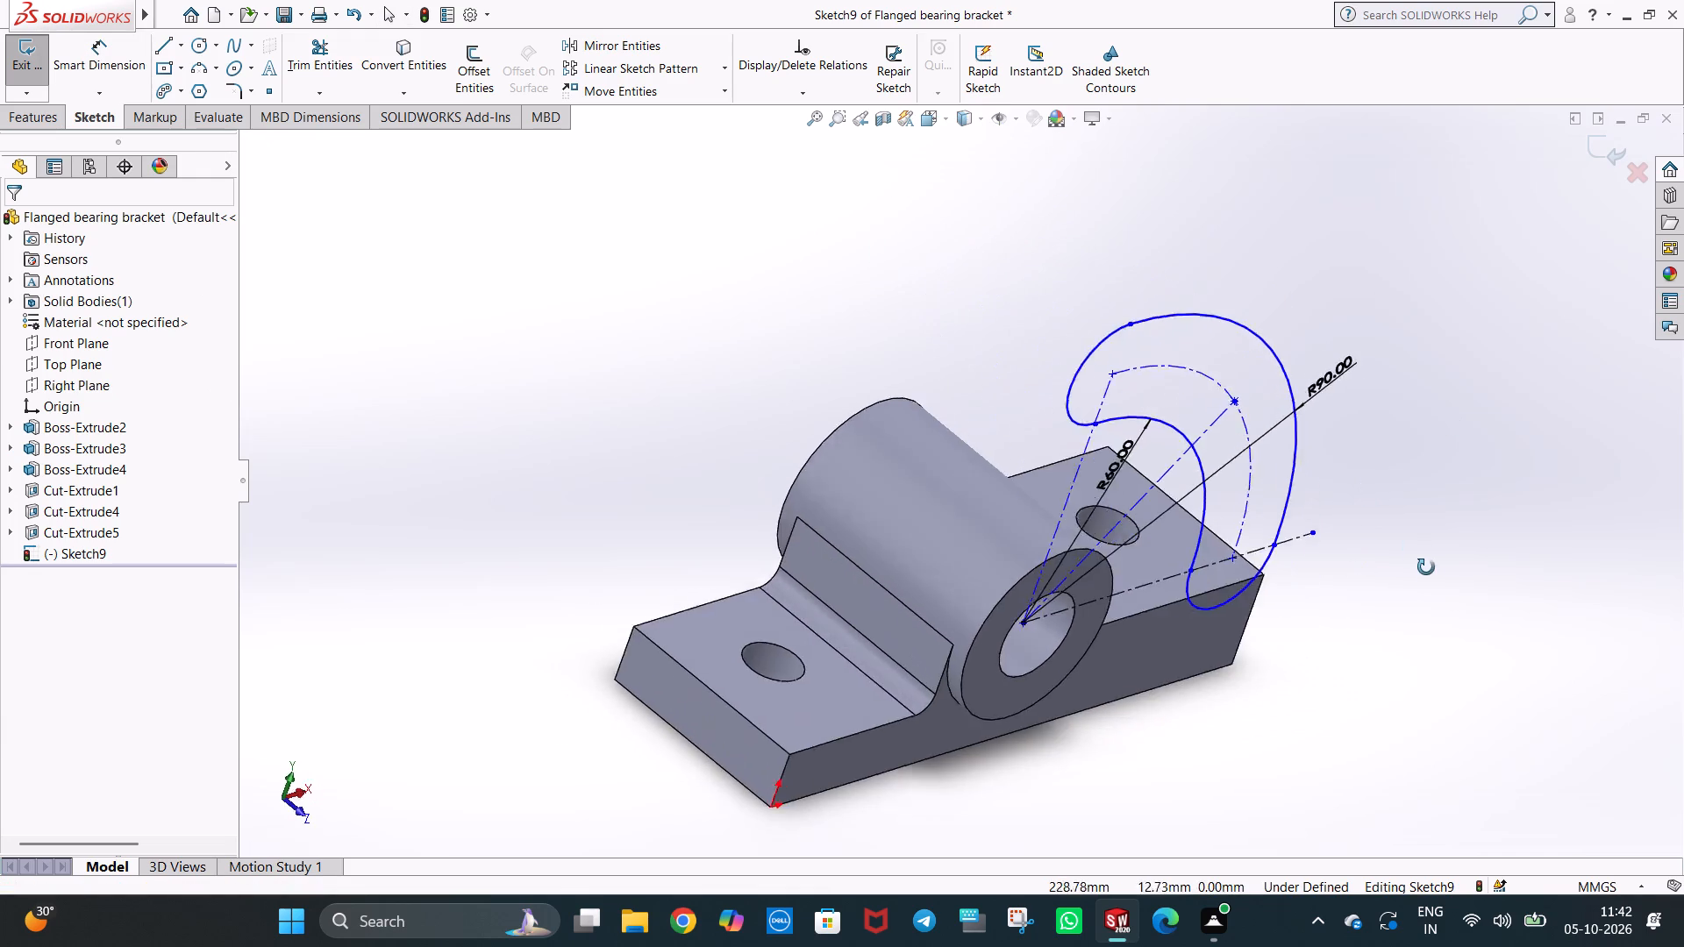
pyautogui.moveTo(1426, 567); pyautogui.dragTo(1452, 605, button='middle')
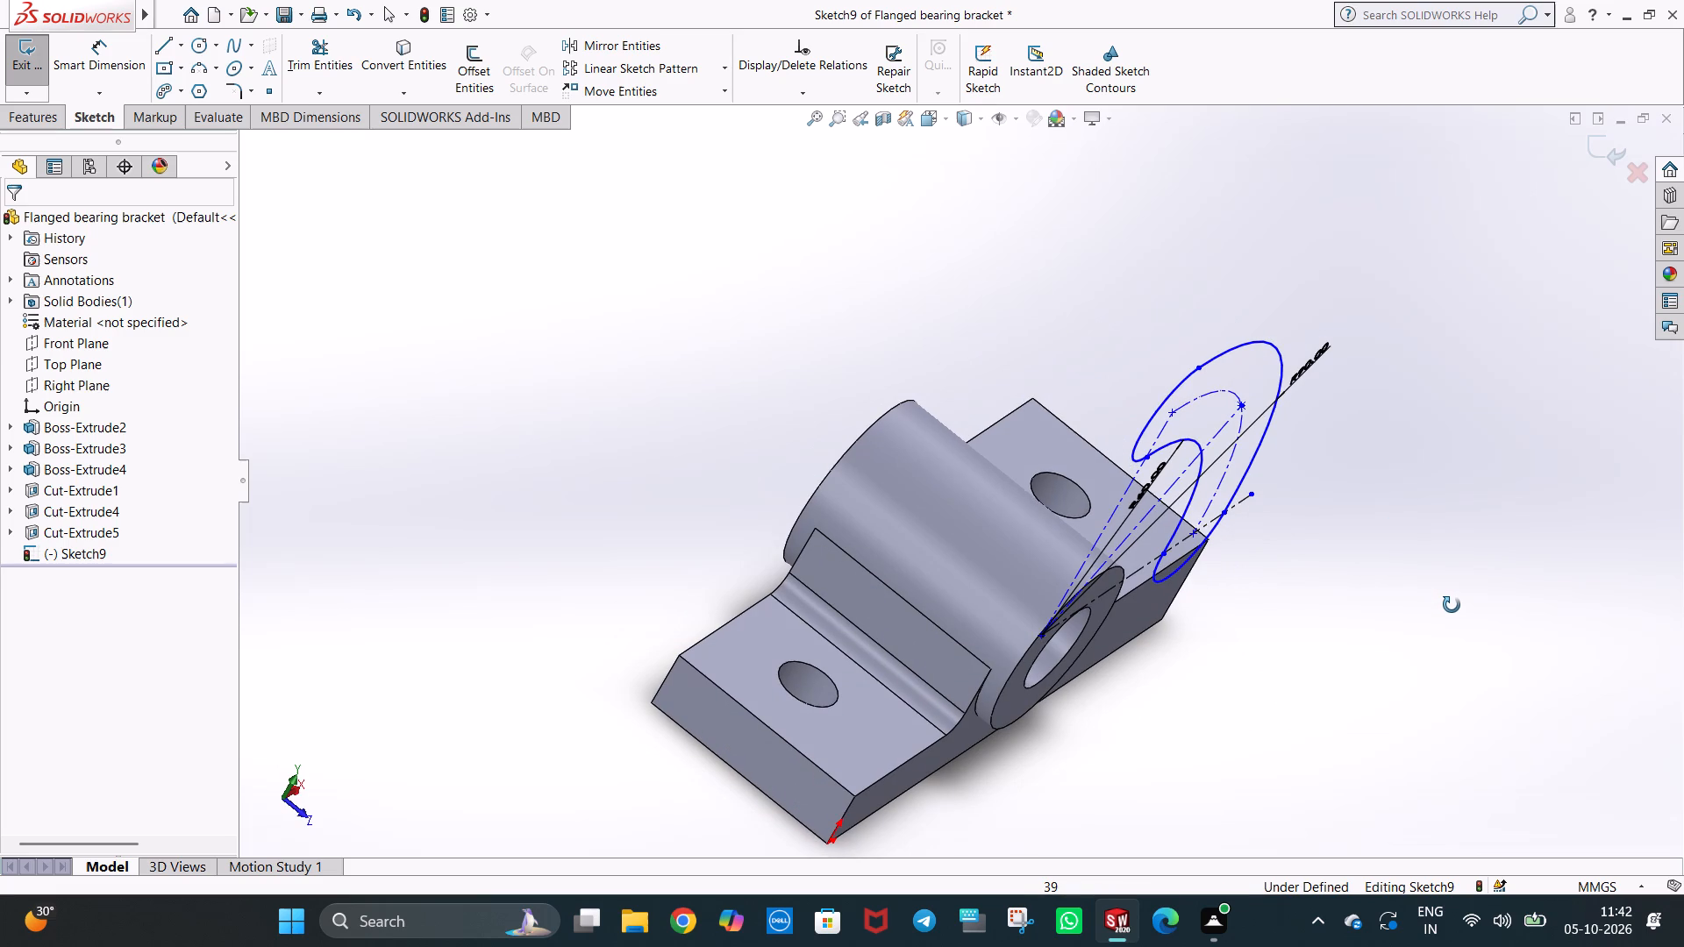
# Inspect the arc slot sketch against the bracket from several angles, finishing in the front view.
pyautogui.moveTo(1452, 605); pyautogui.dragTo(1452, 596, button='middle')
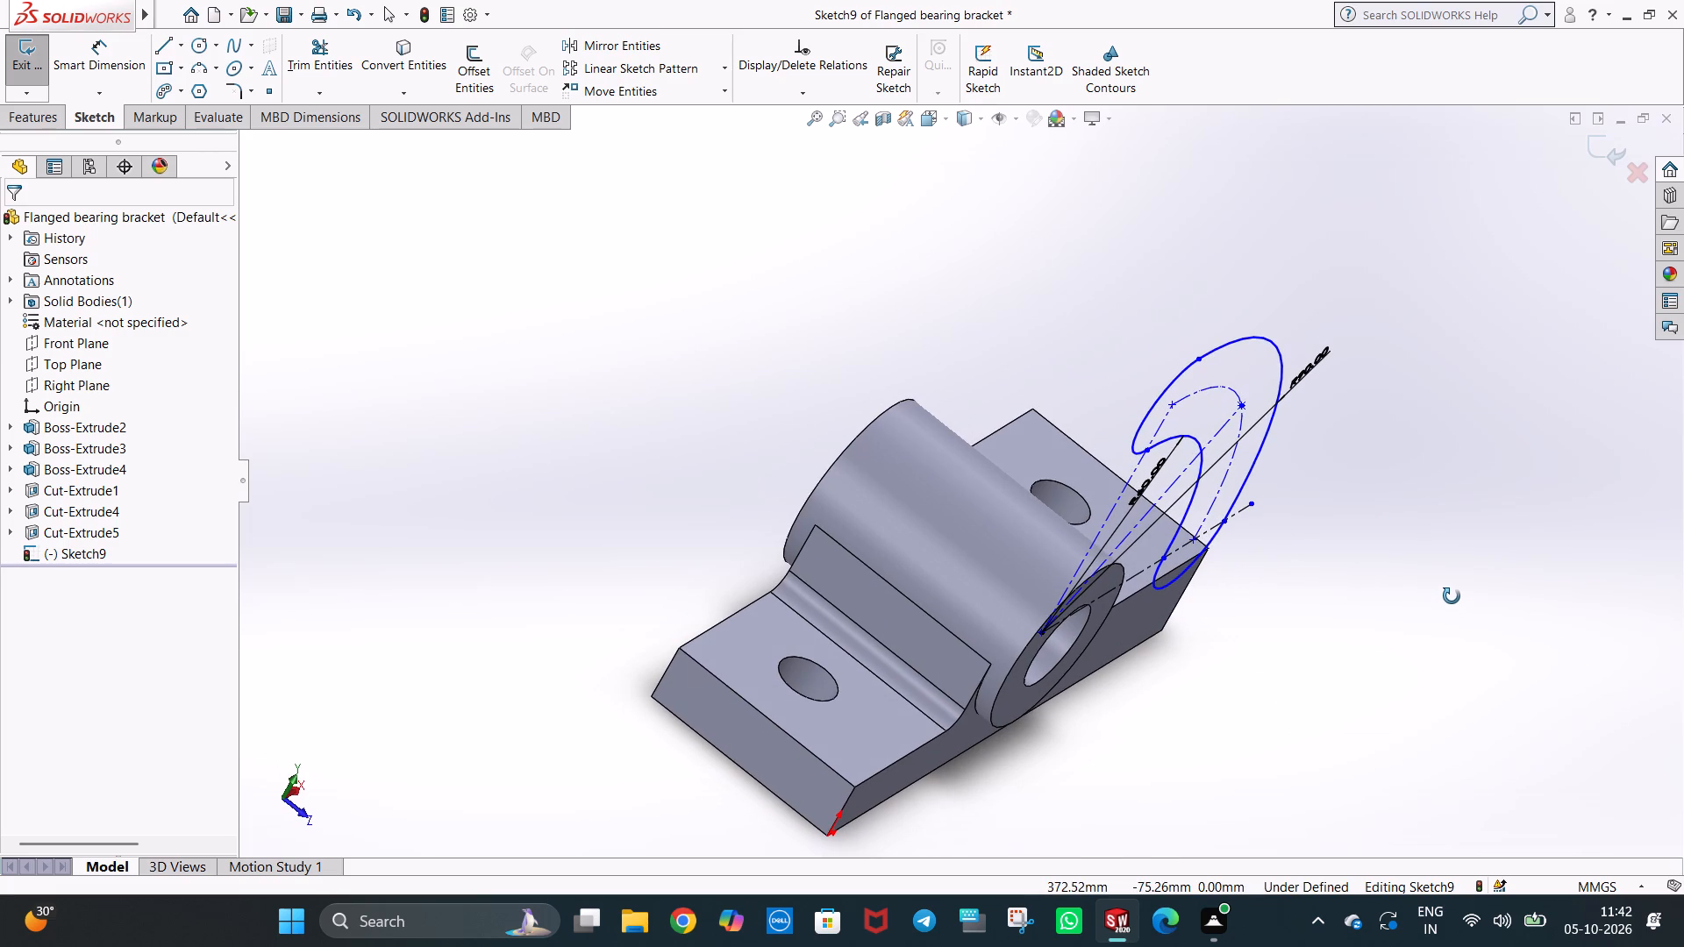
pyautogui.moveTo(1452, 596); pyautogui.dragTo(1452, 596, button='middle')
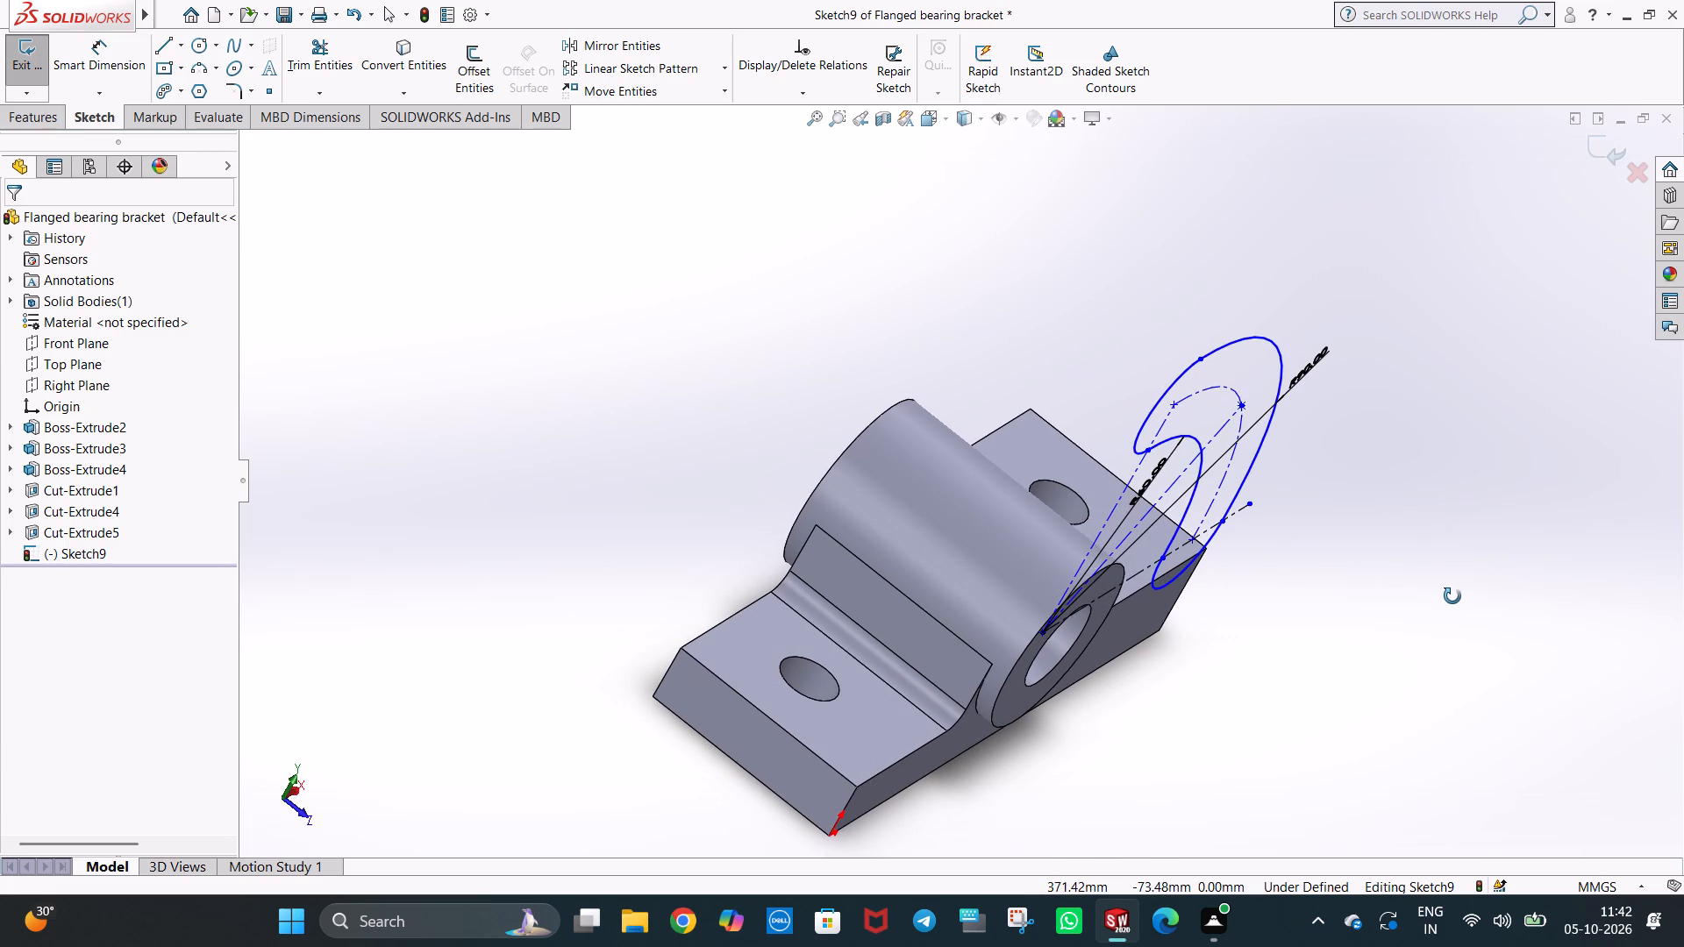
pyautogui.moveTo(1452, 596); pyautogui.dragTo(1453, 591, button='middle')
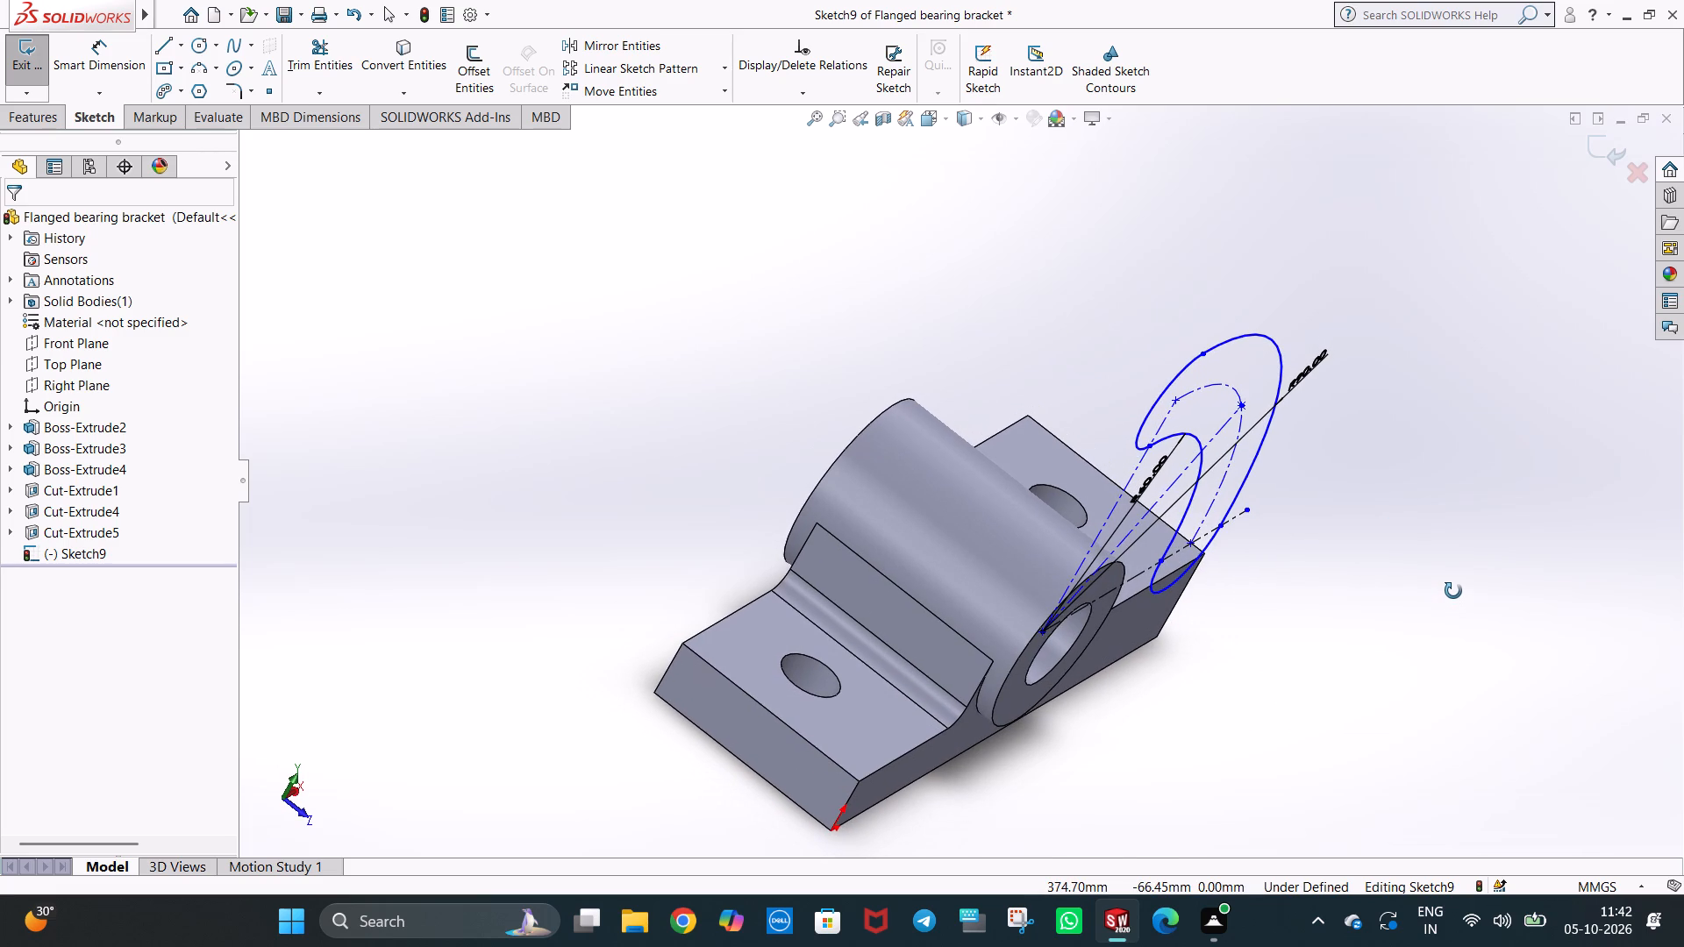
pyautogui.moveTo(1453, 591); pyautogui.dragTo(1450, 579, button='middle')
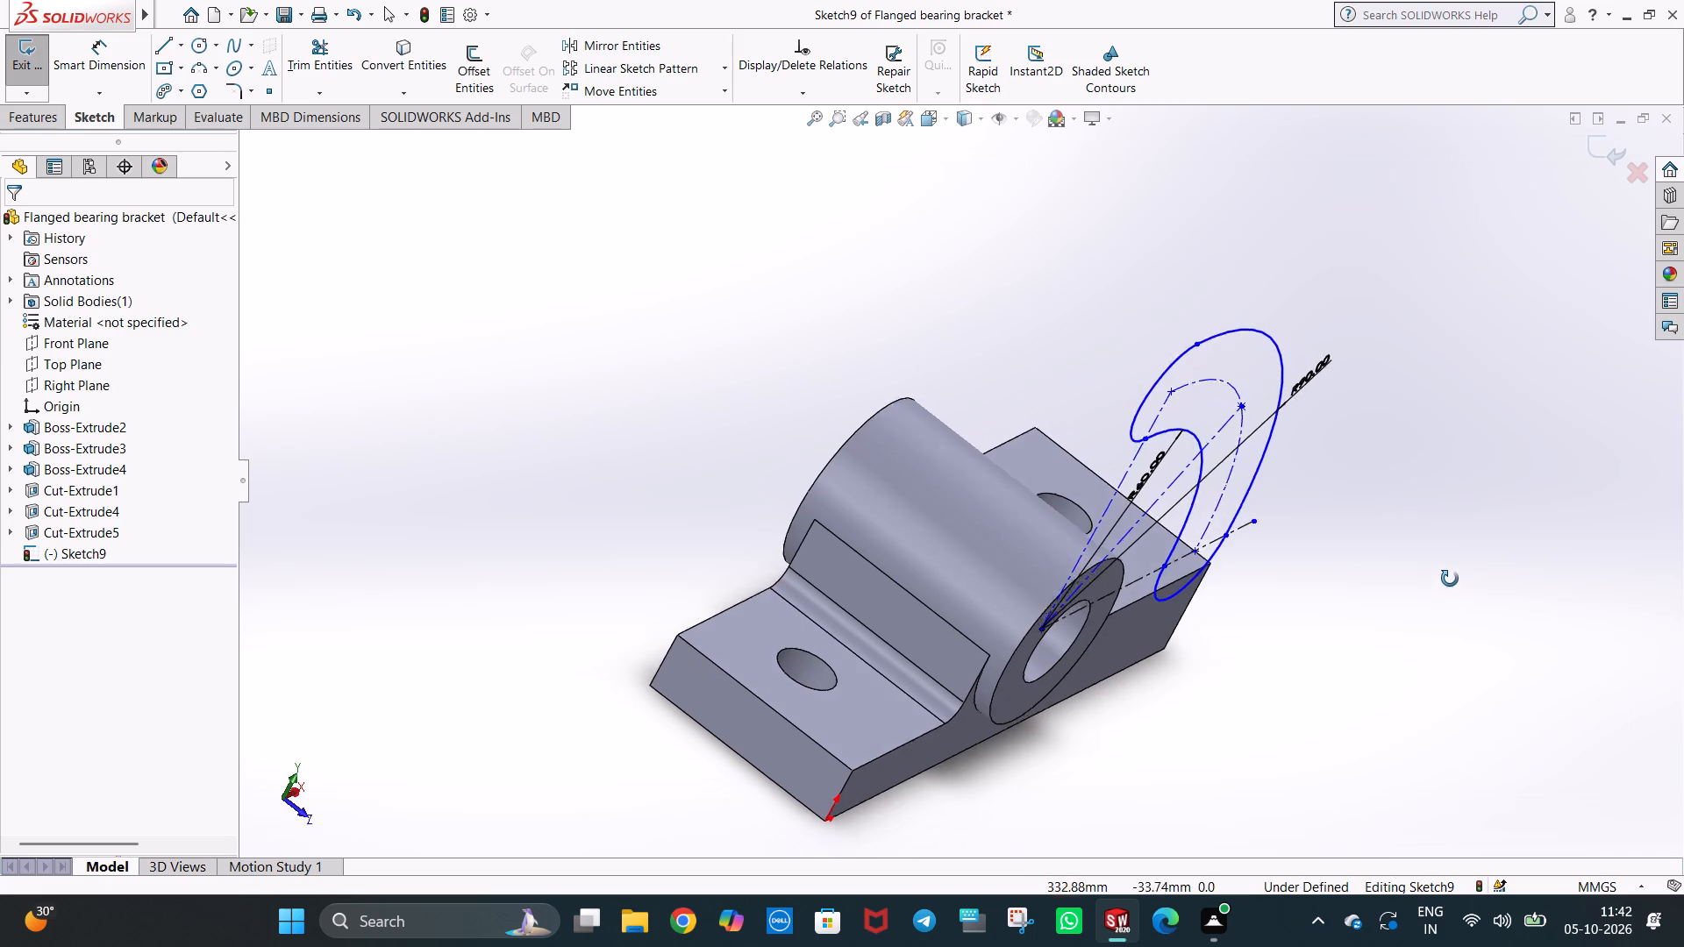
pyautogui.moveTo(1450, 579); pyautogui.dragTo(1312, 424, button='middle')
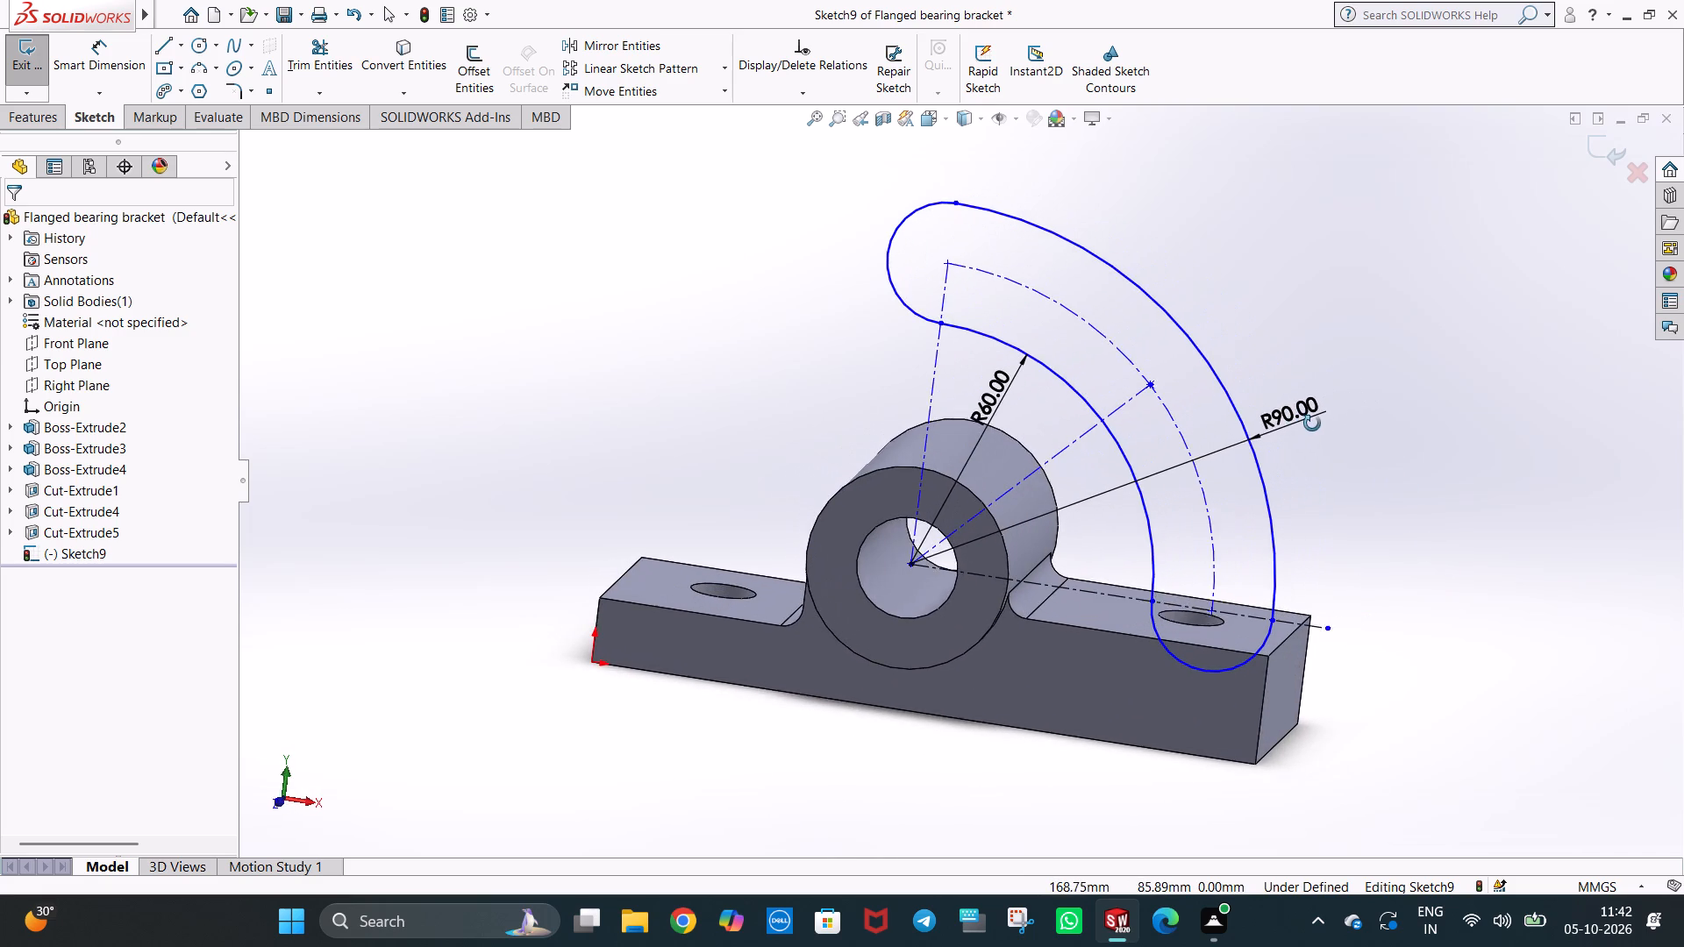
pyautogui.moveTo(1312, 424); pyautogui.dragTo(1309, 431, button='middle')
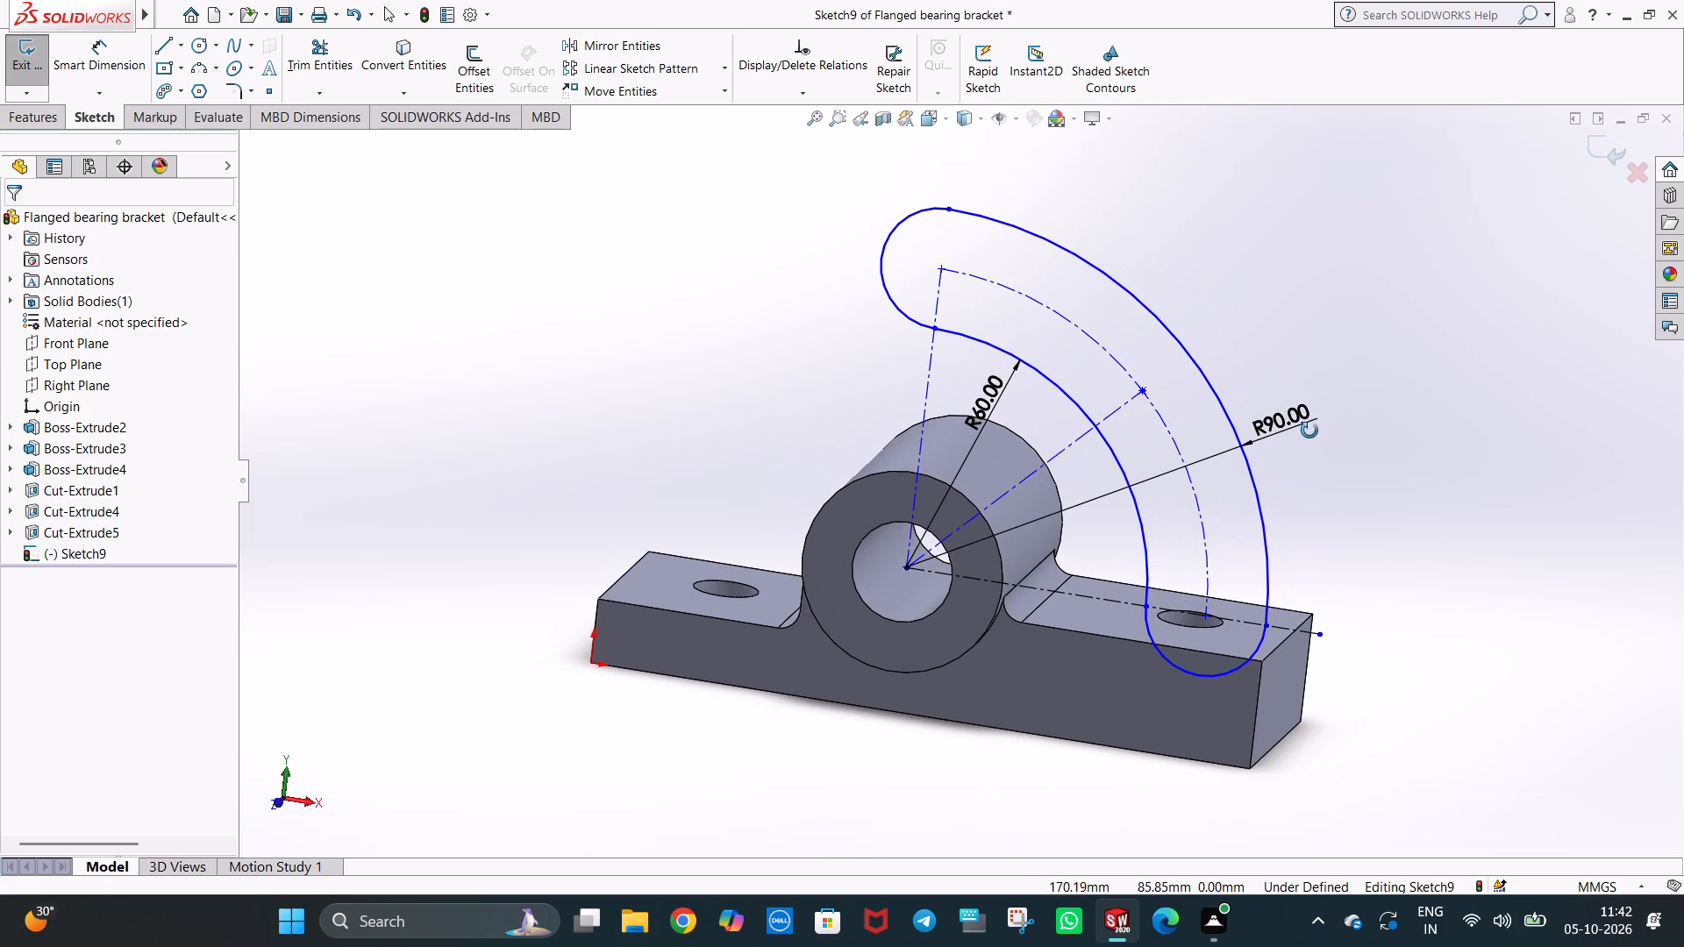
pyautogui.moveTo(1309, 431); pyautogui.dragTo(1346, 426, button='middle')
pyautogui.moveTo(1196, 503); pyautogui.dragTo(1224, 516, button='middle')
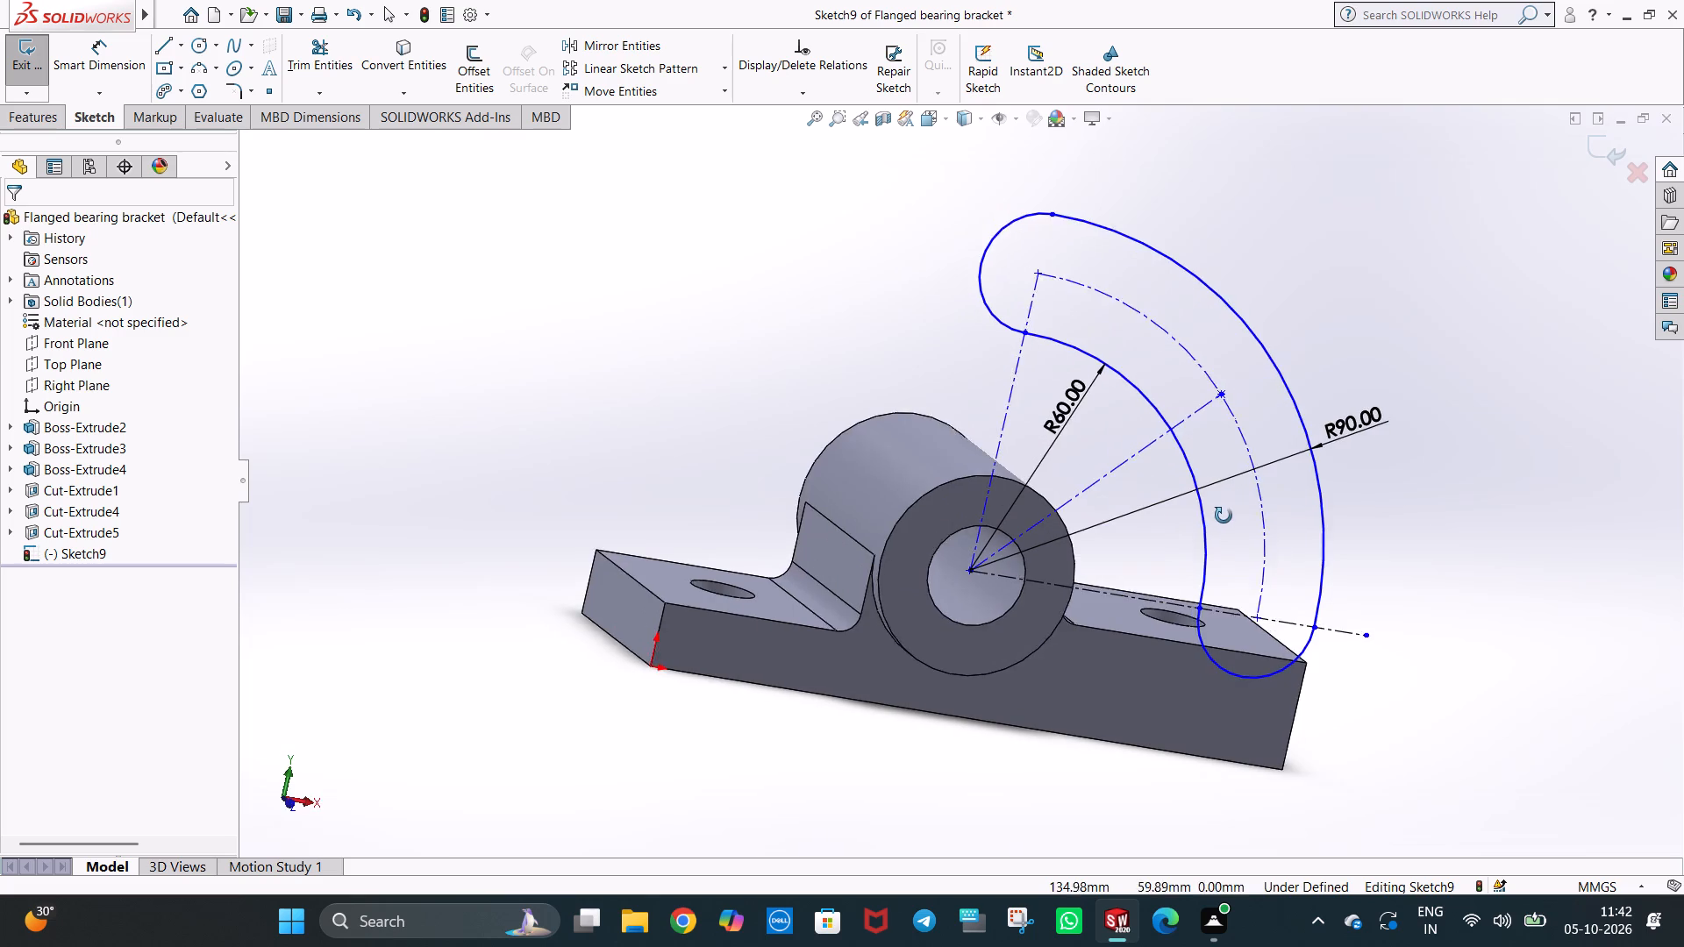
pyautogui.moveTo(1224, 516); pyautogui.dragTo(1224, 521, button='middle')
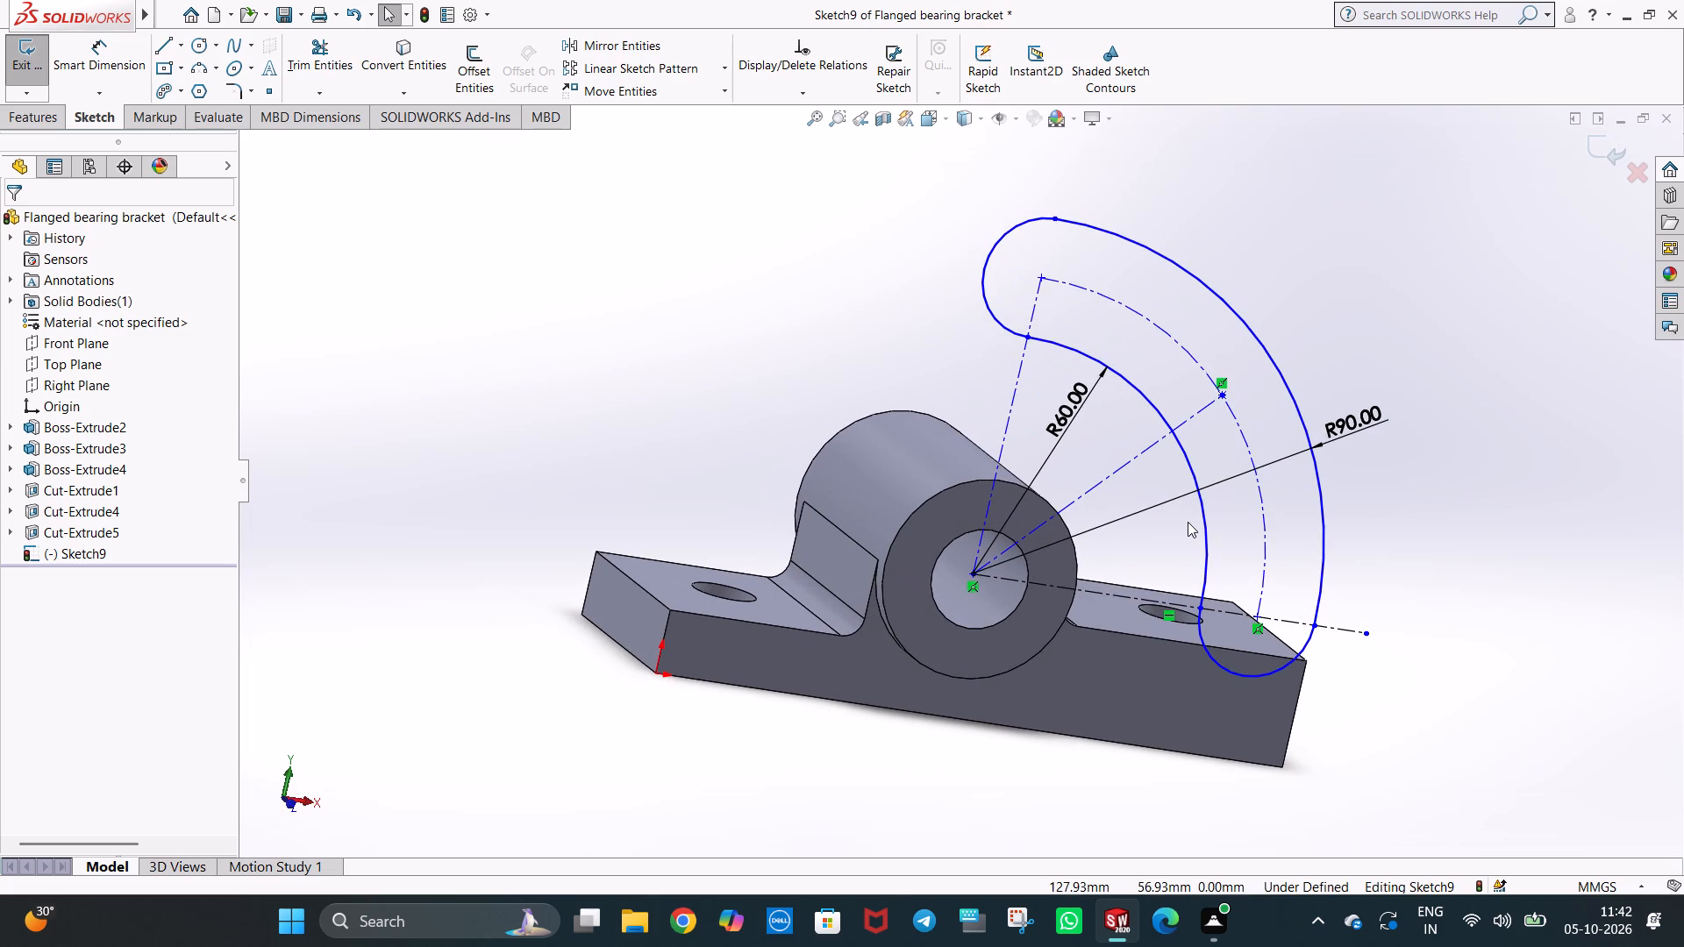
pyautogui.hotkey('ctrl', '7')
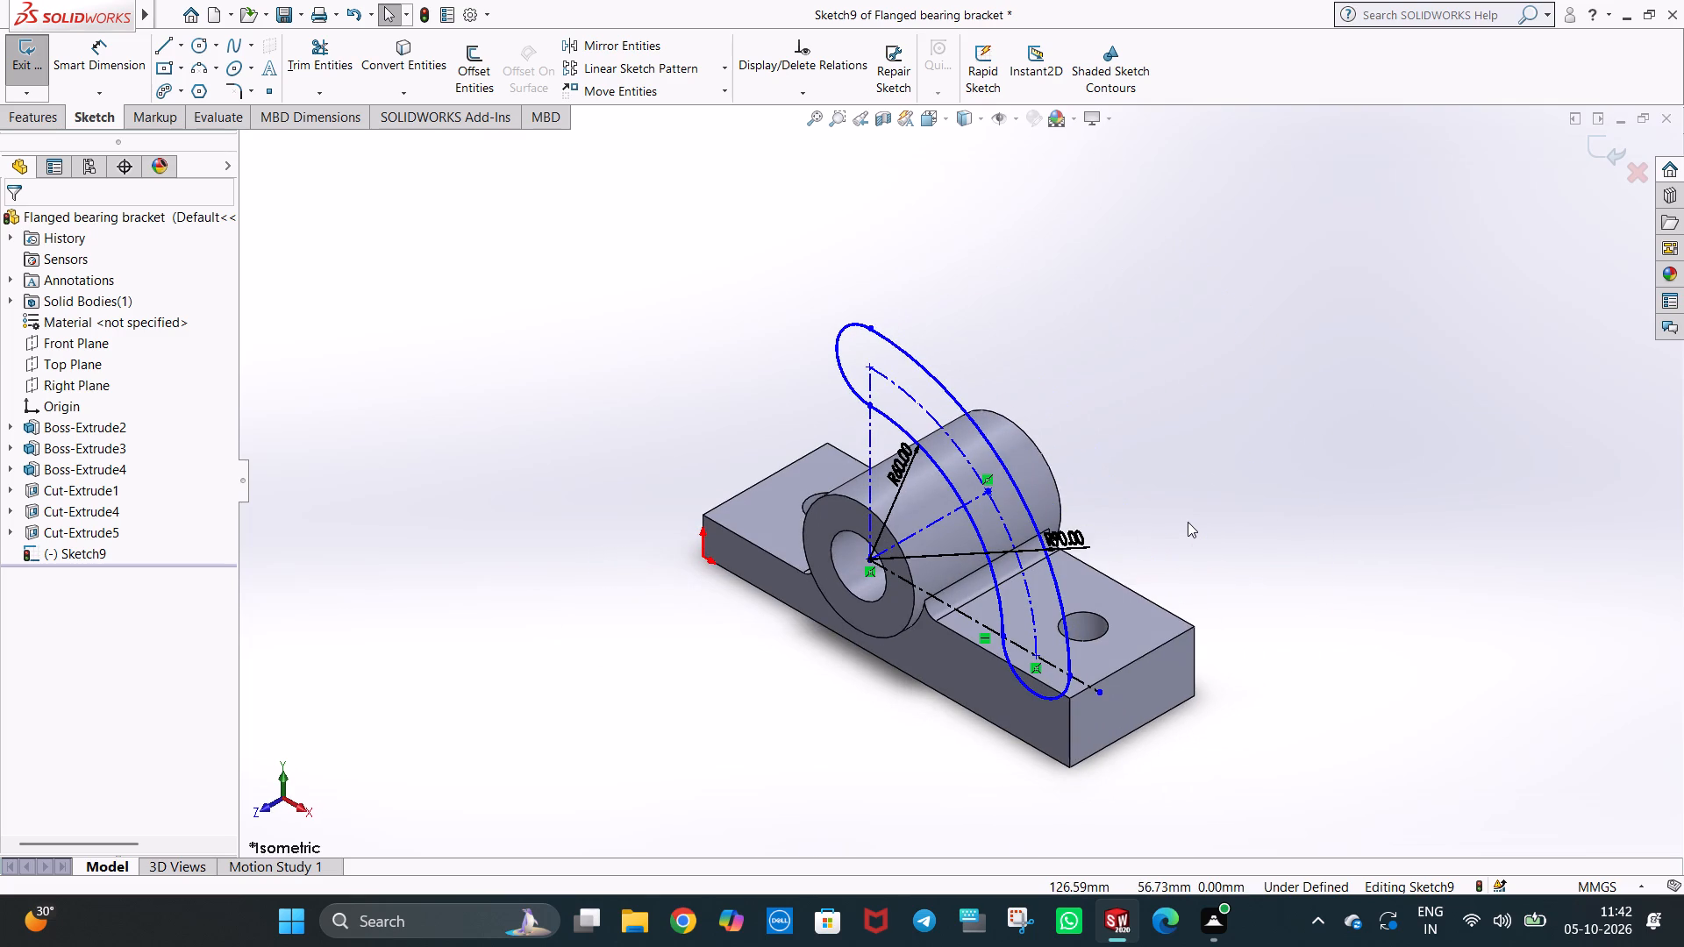
pyautogui.hotkey('ctrl', '1')
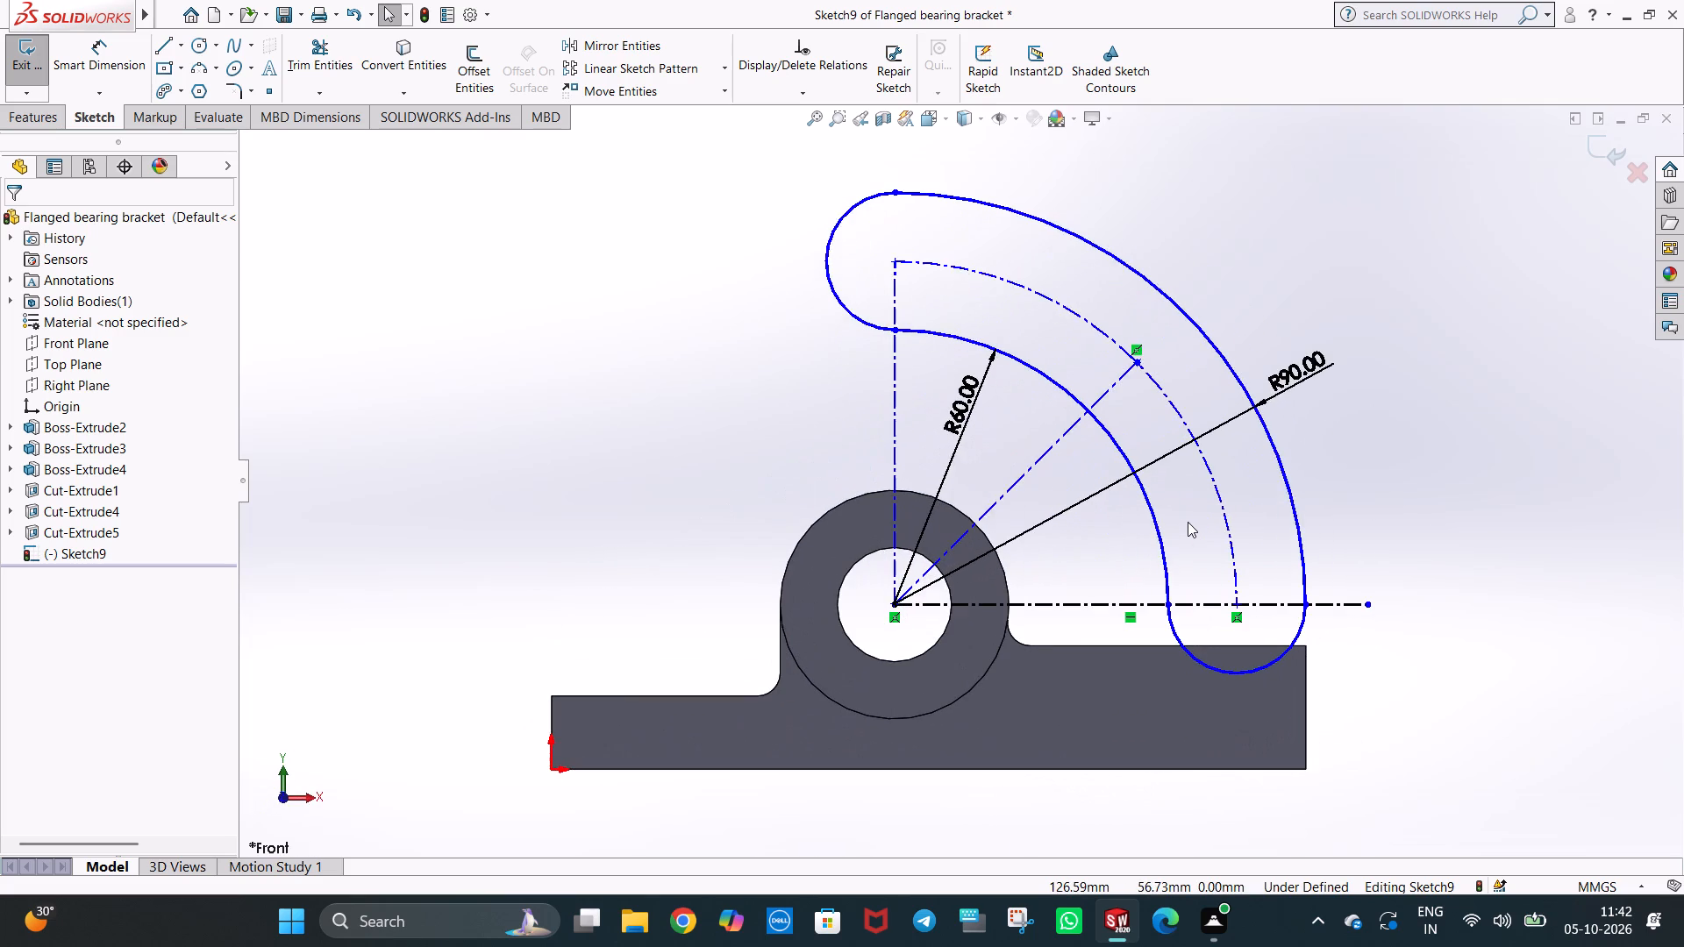
pyautogui.click(1326, 492)
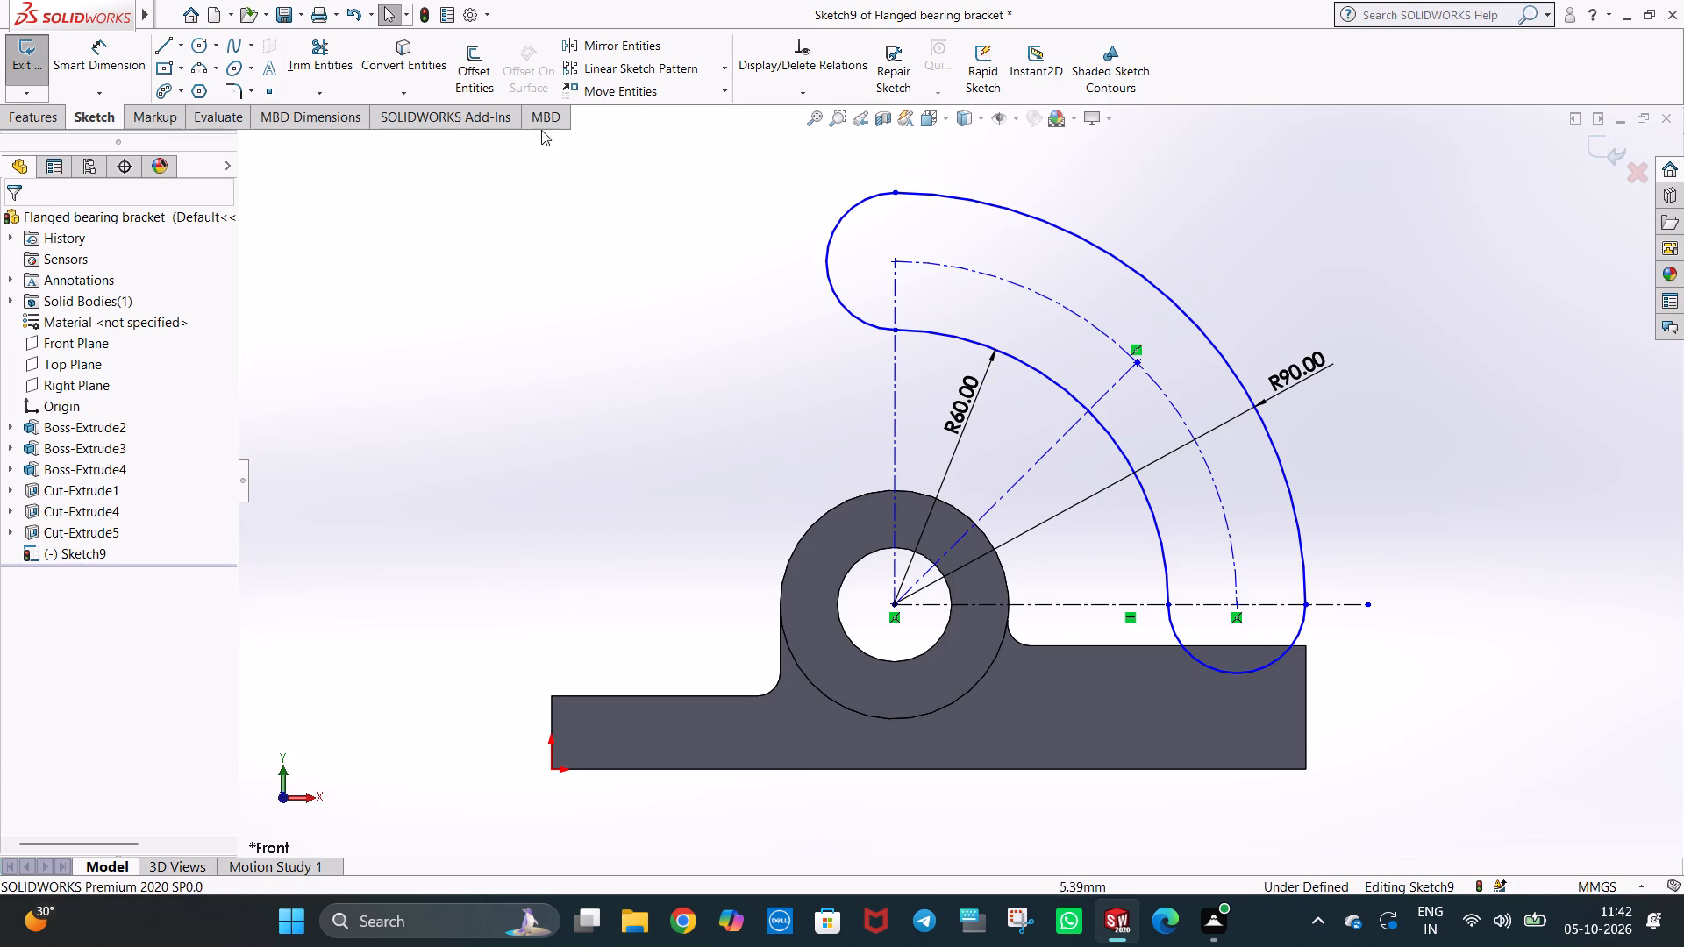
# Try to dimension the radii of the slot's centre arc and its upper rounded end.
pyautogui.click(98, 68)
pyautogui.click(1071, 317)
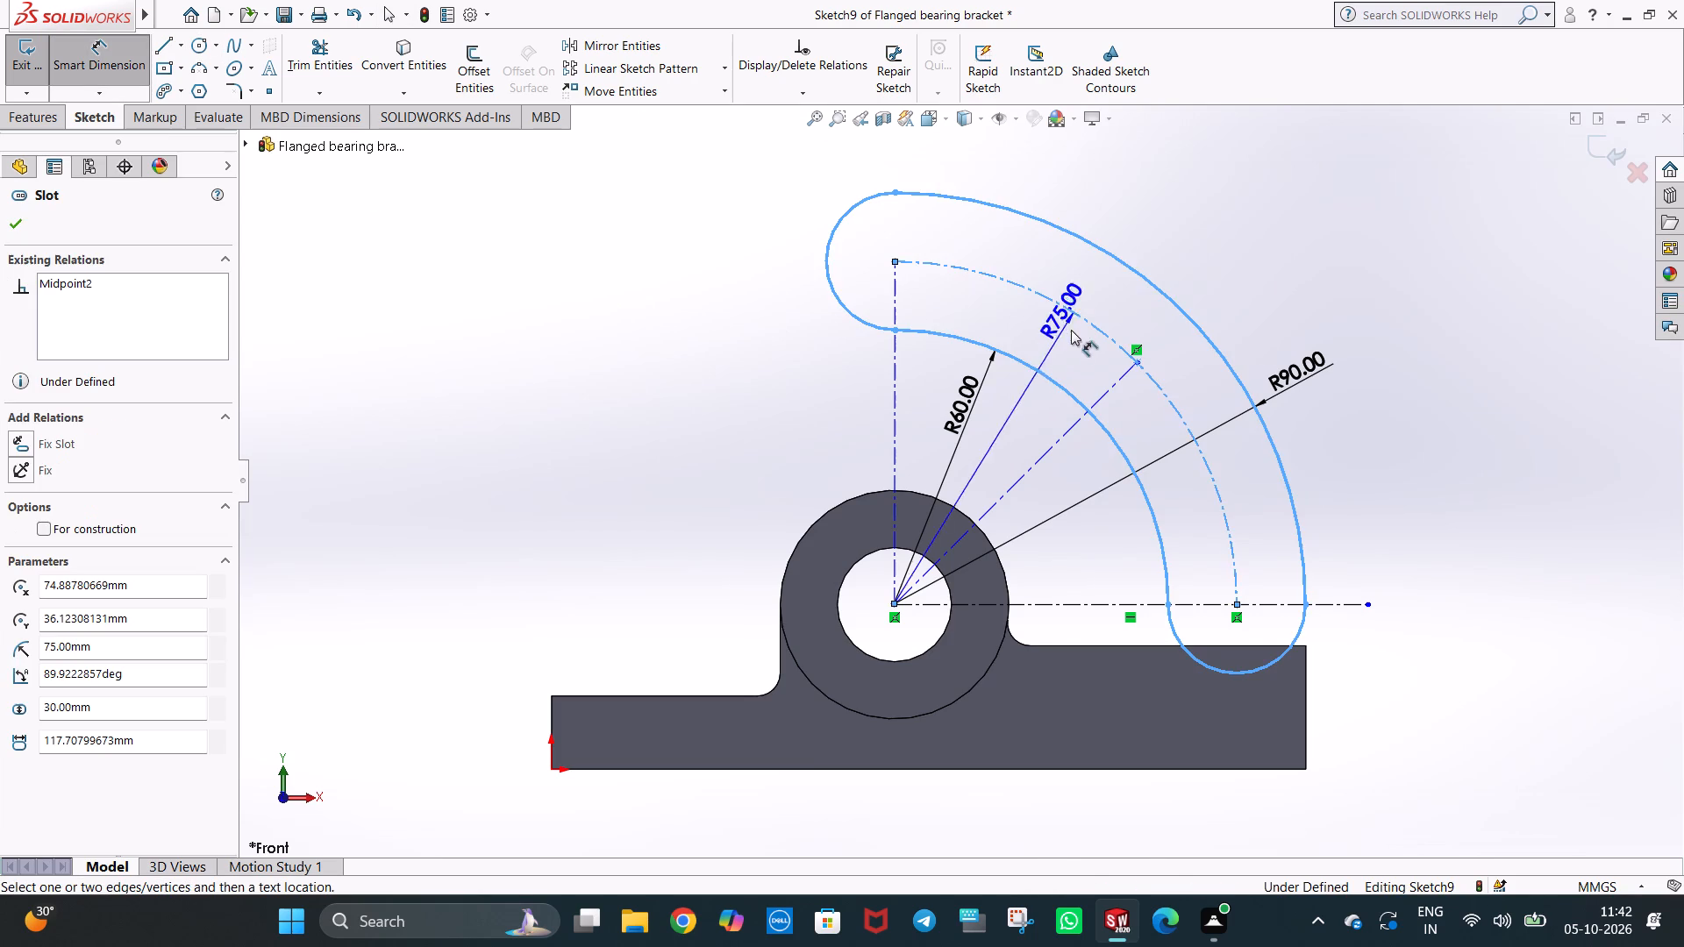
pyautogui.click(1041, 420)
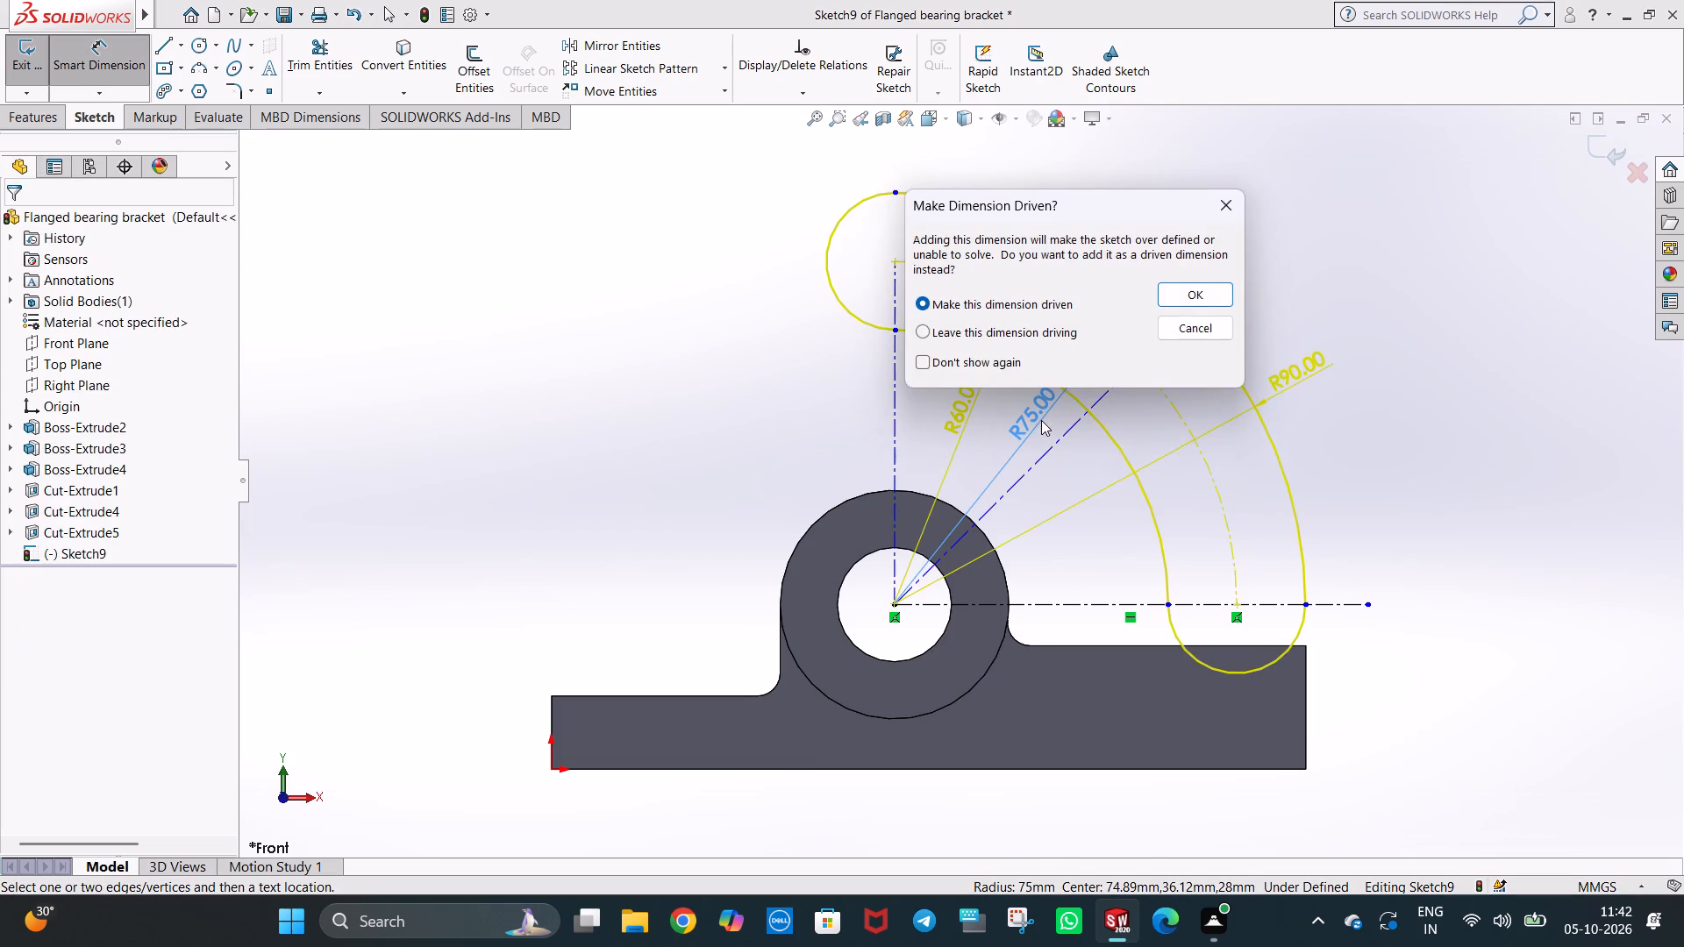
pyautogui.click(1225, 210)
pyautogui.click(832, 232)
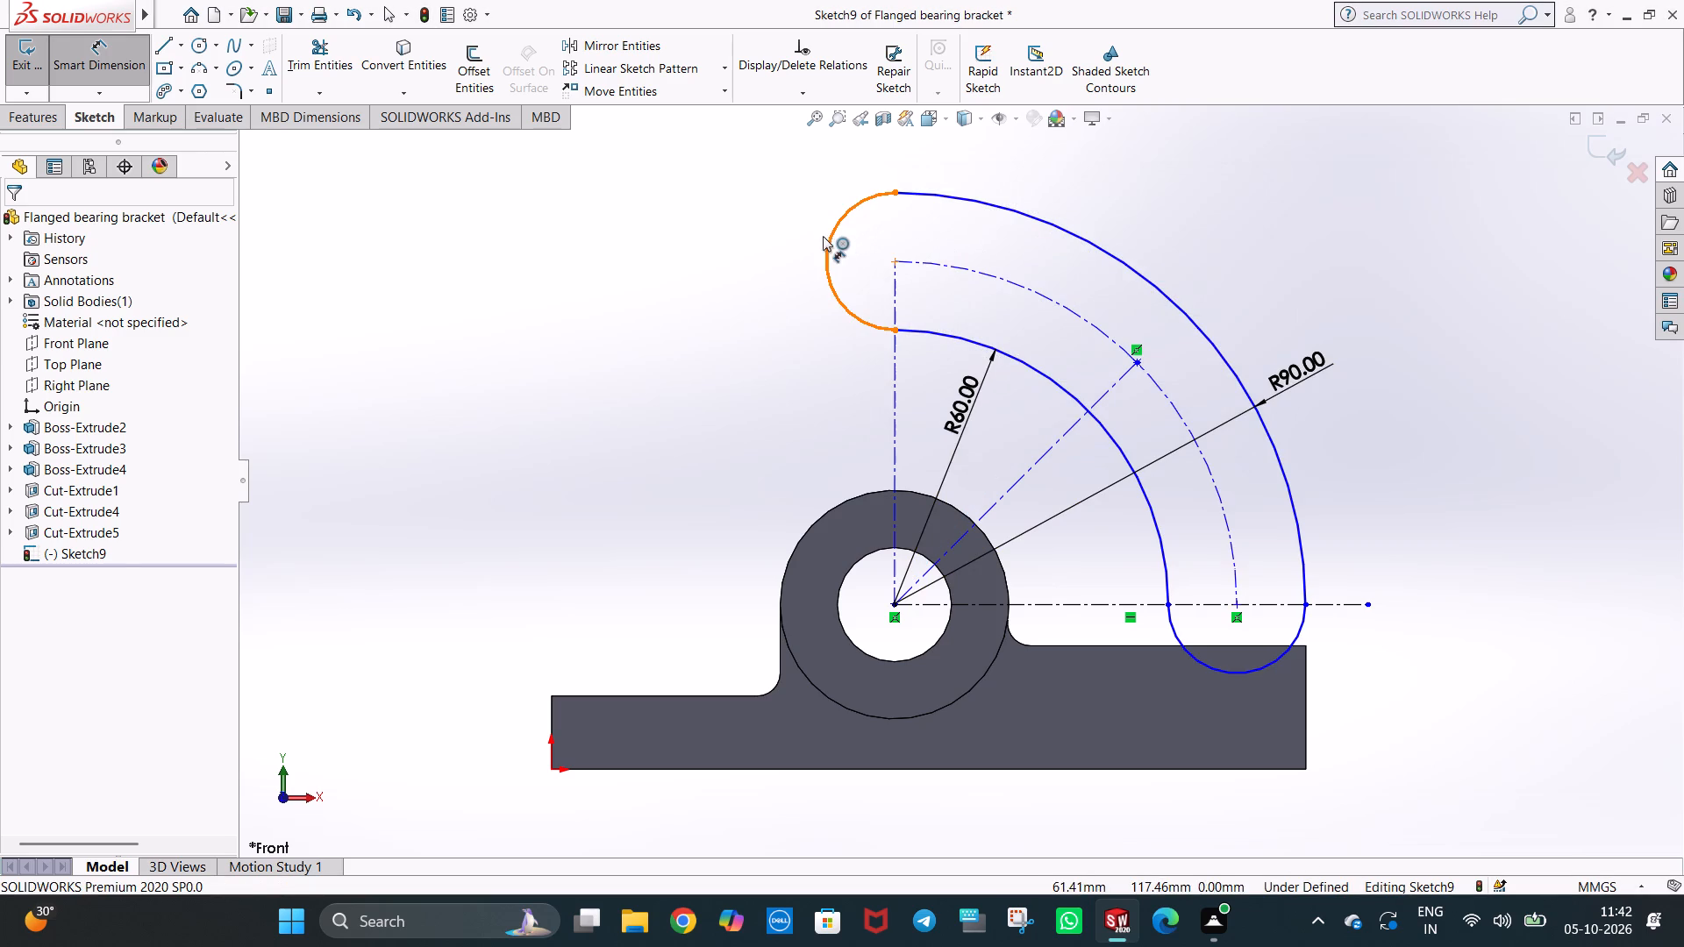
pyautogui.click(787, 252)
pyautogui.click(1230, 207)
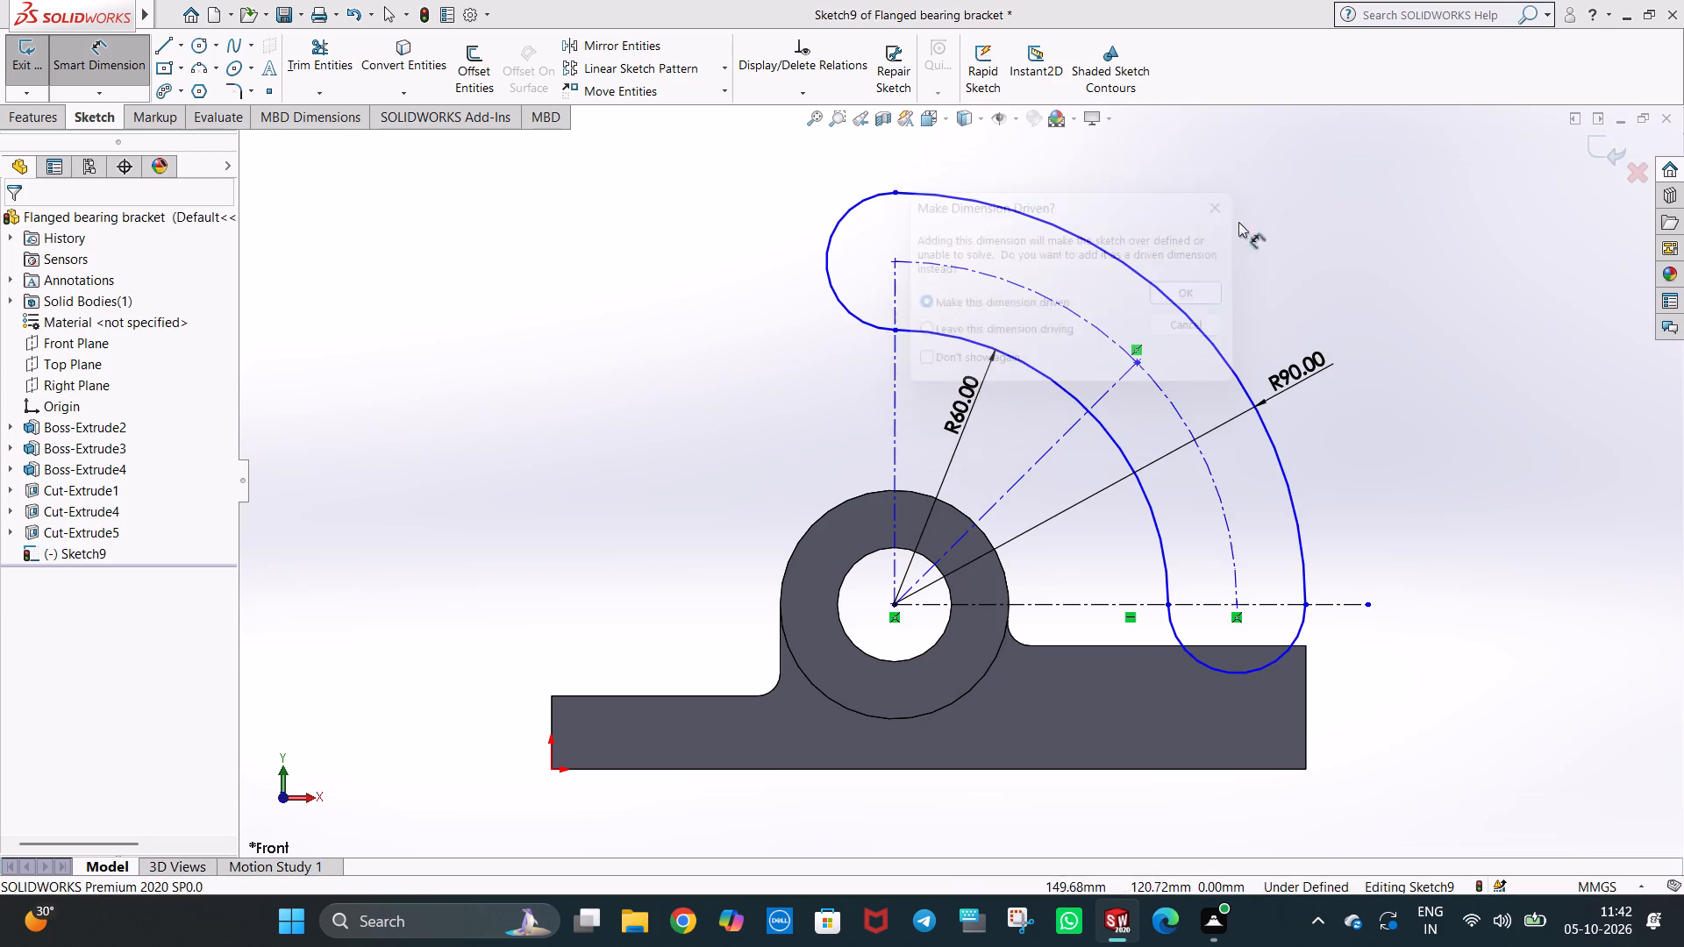
# Dimension the straight distance from the part origin to the midpoint of the slot's centre arc, accepting the current value.
pyautogui.click(1137, 362)
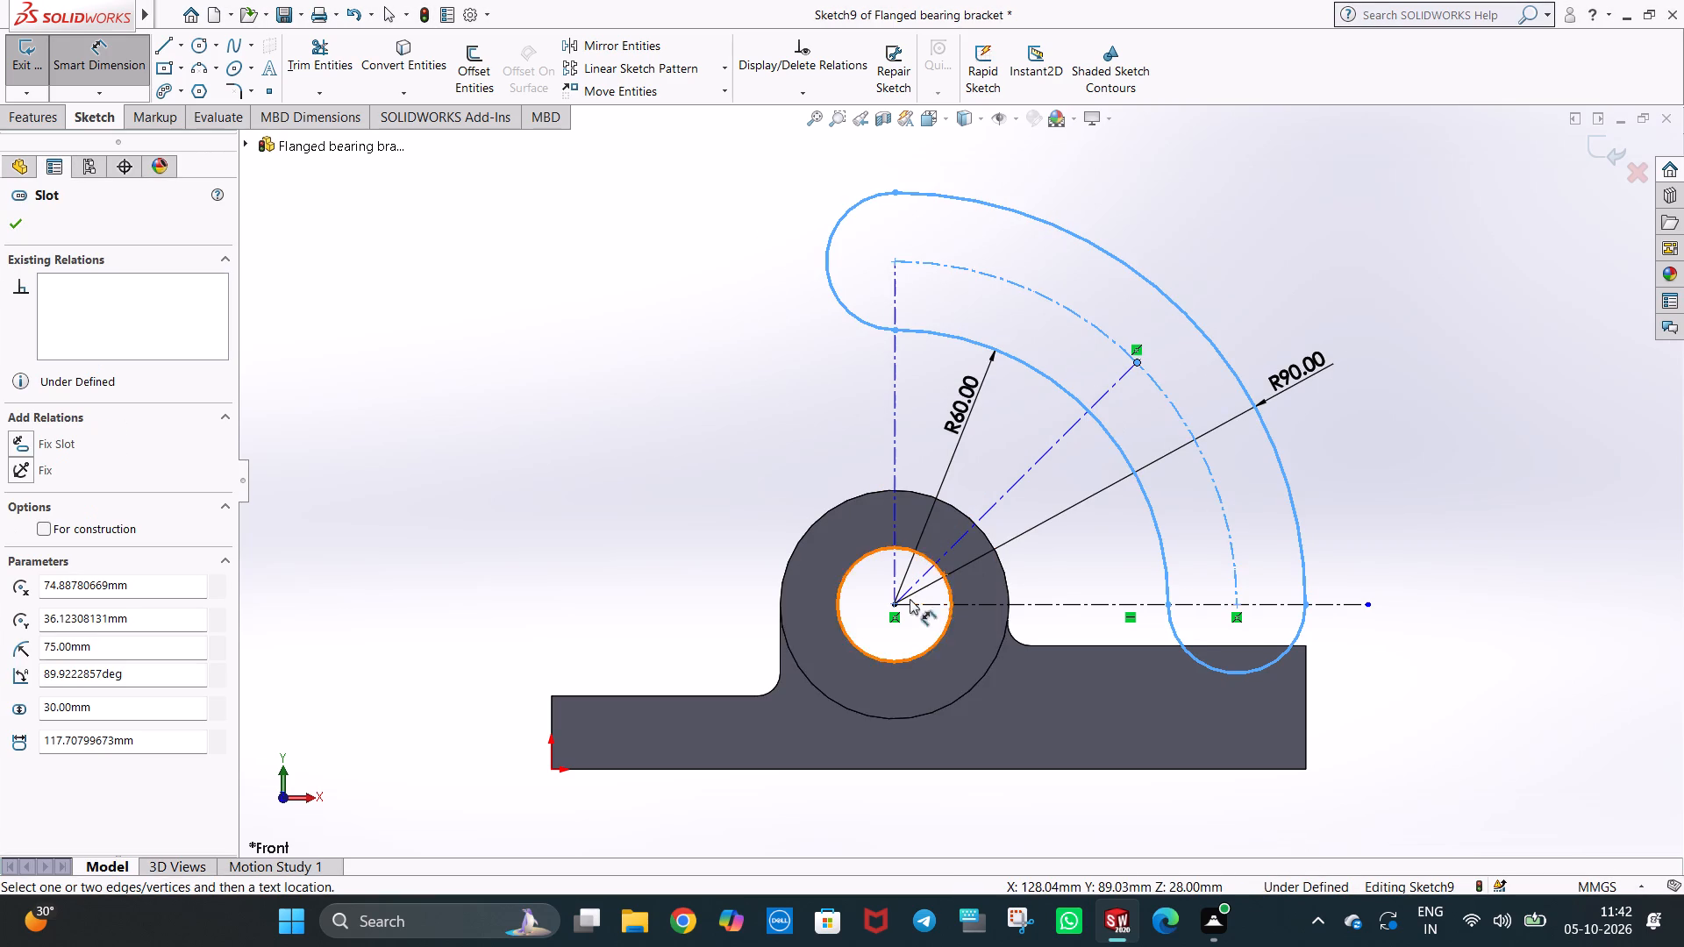
pyautogui.click(553, 768)
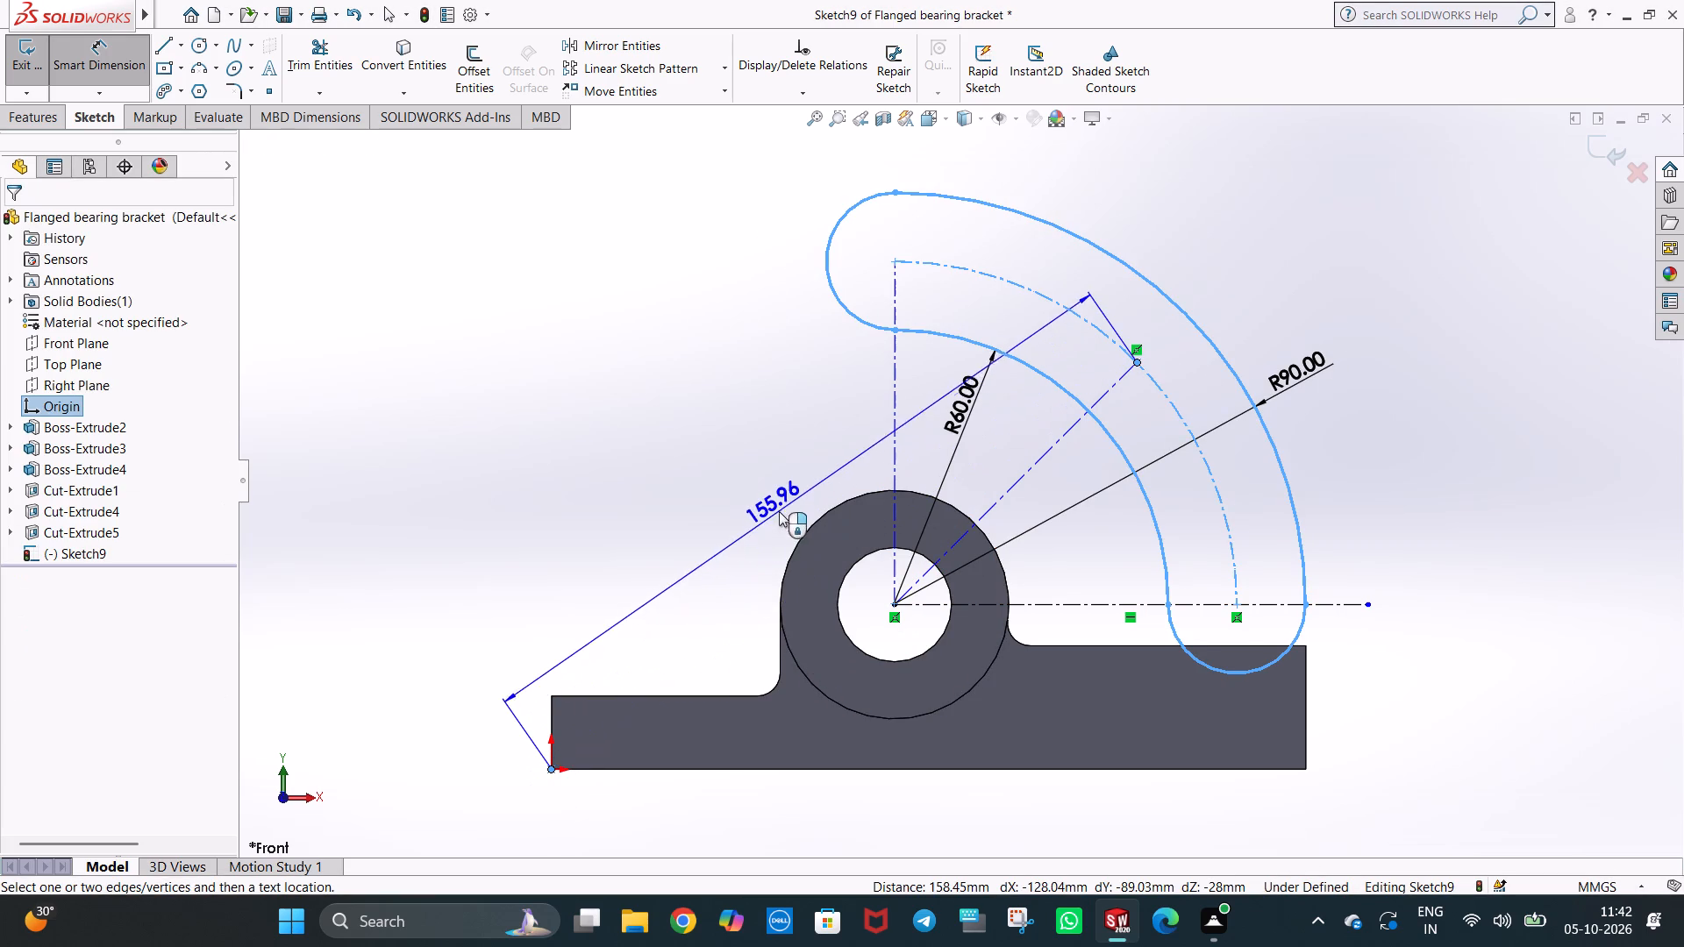
pyautogui.click(741, 497)
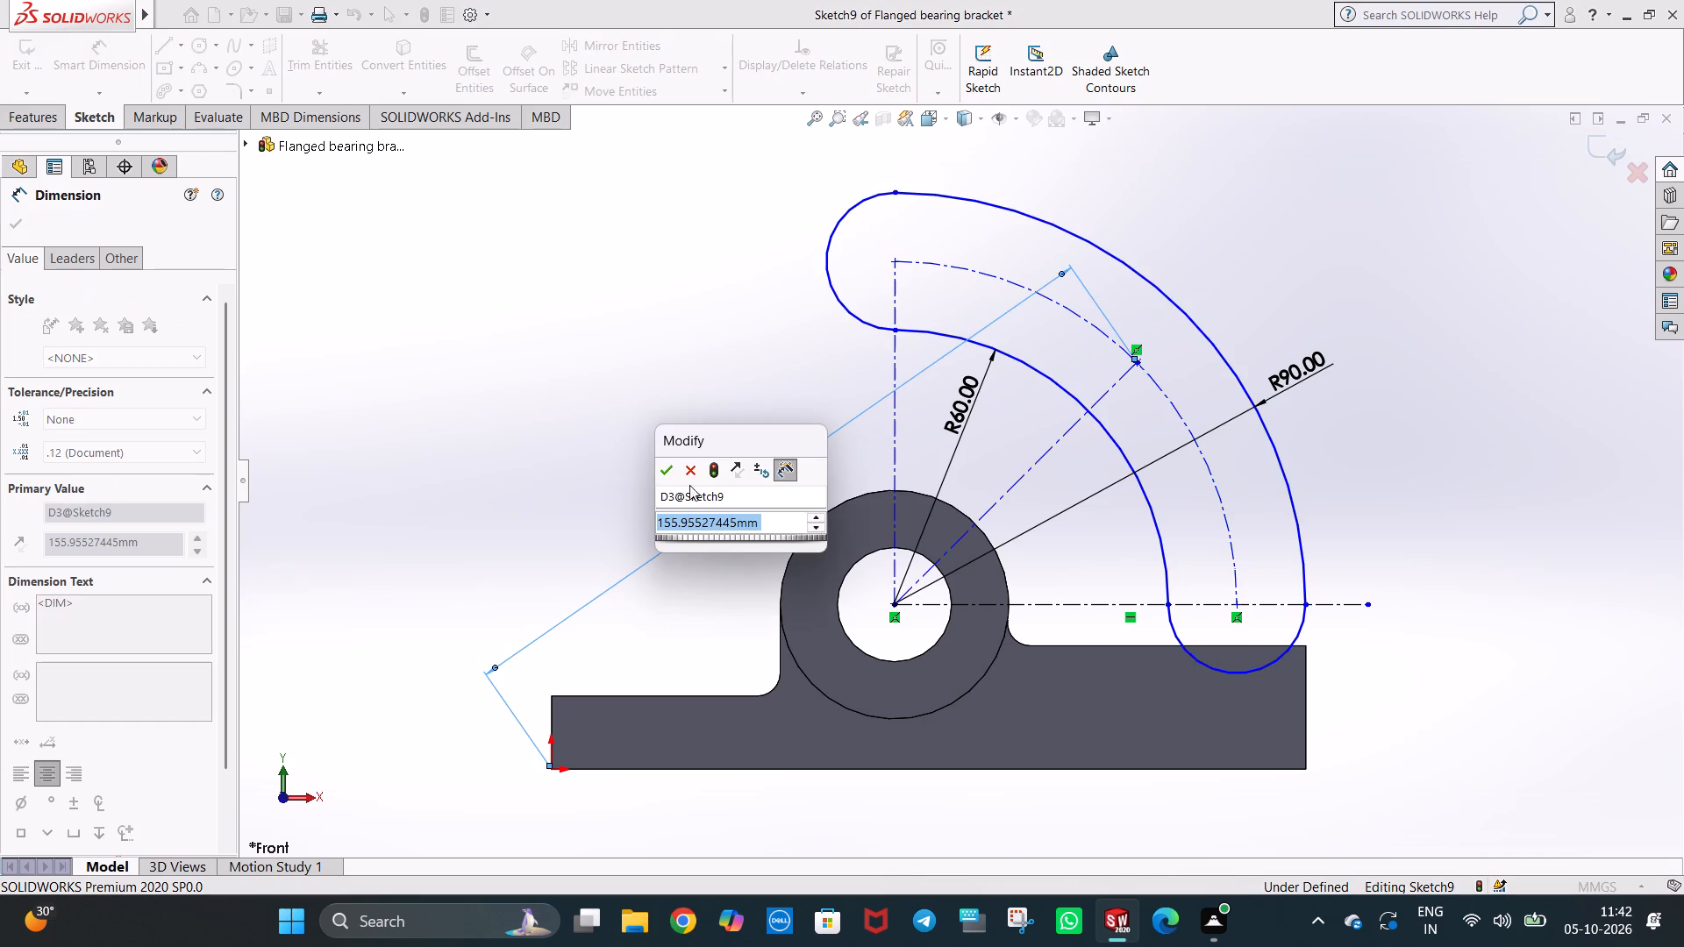
pyautogui.click(667, 472)
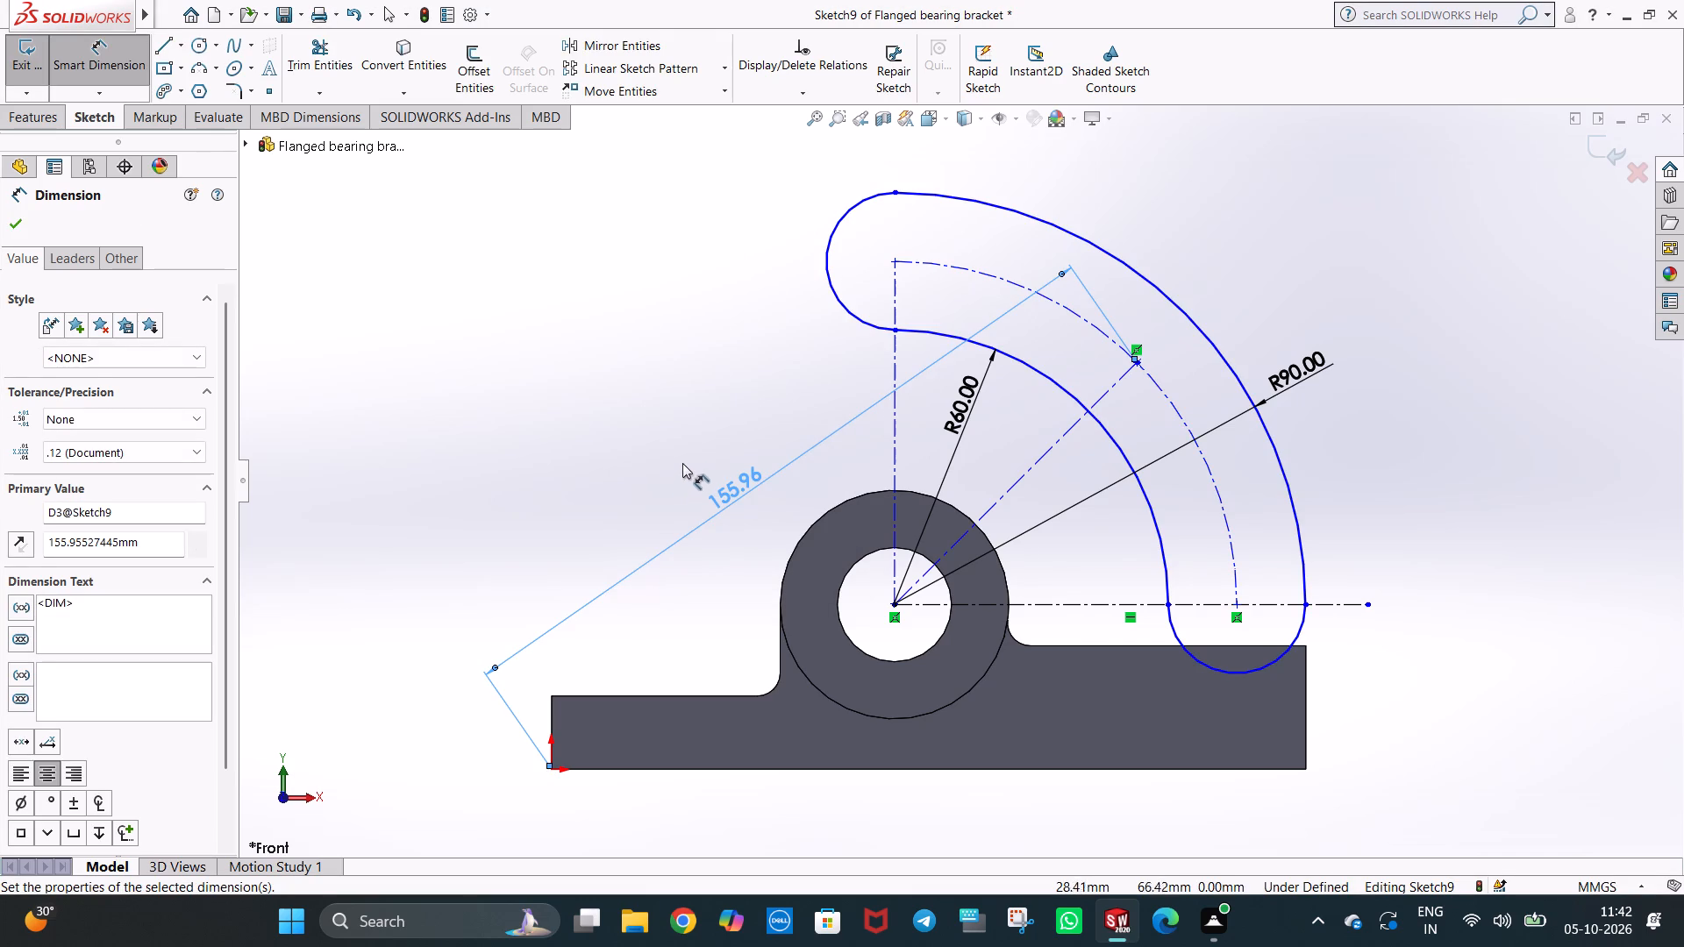
pyautogui.click(698, 417)
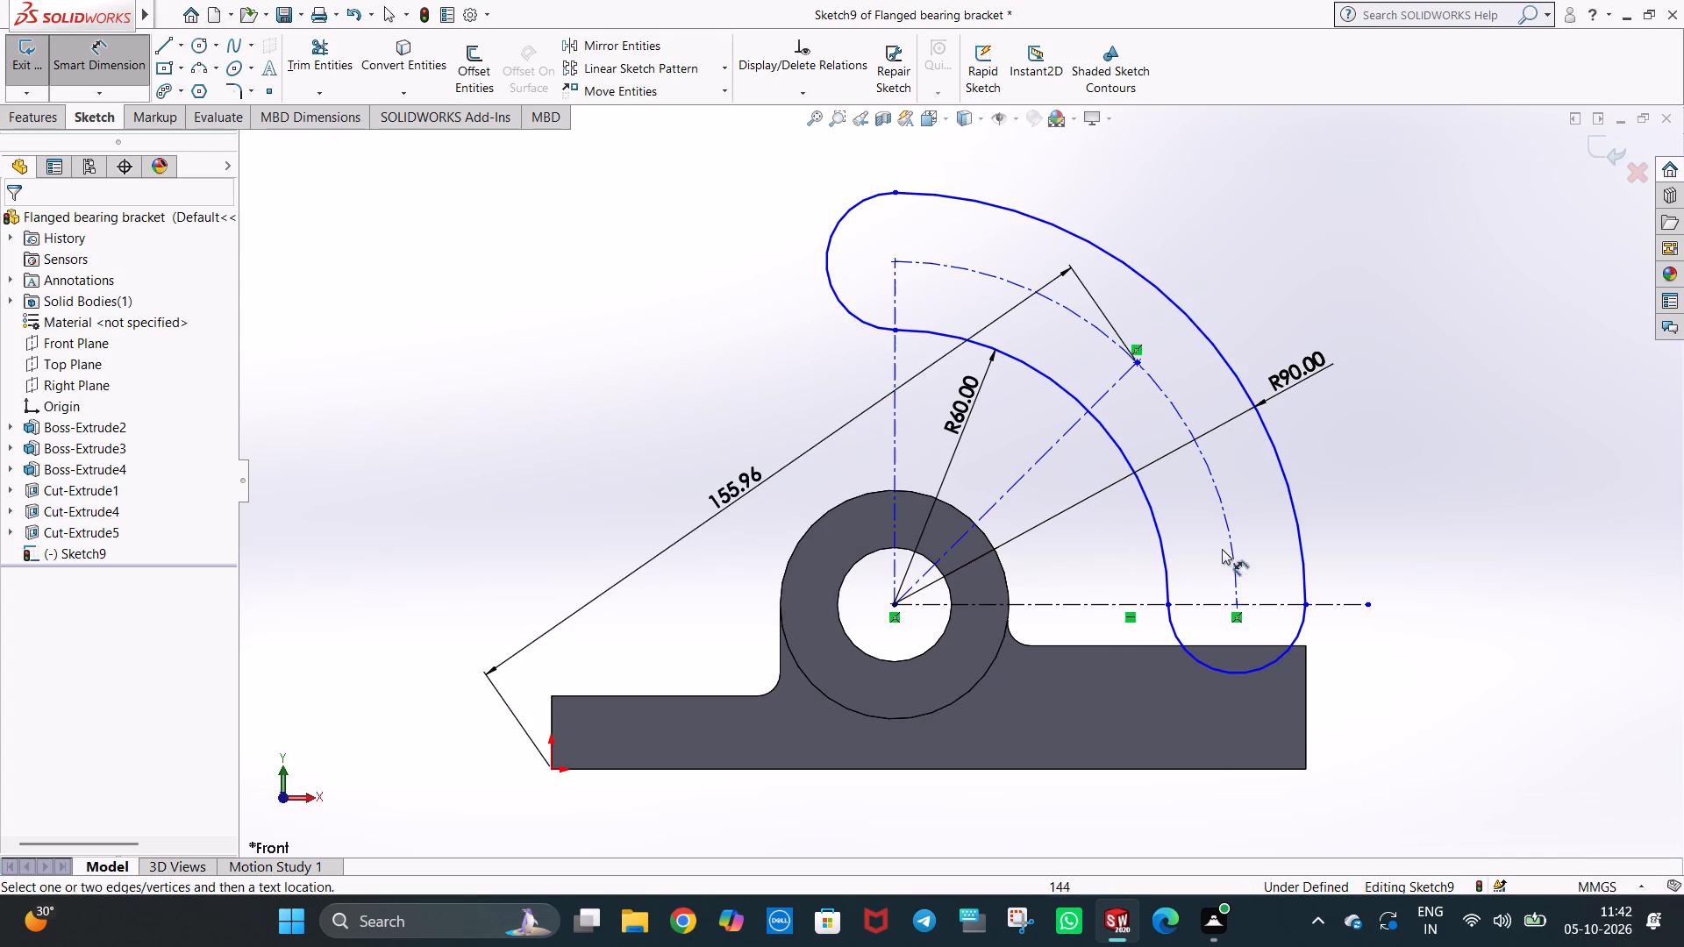
# Dimension the straight distance between the slot's lower end centre and its centre arc's midpoint, accepting the current value.
pyautogui.click(1238, 605)
pyautogui.click(1139, 361)
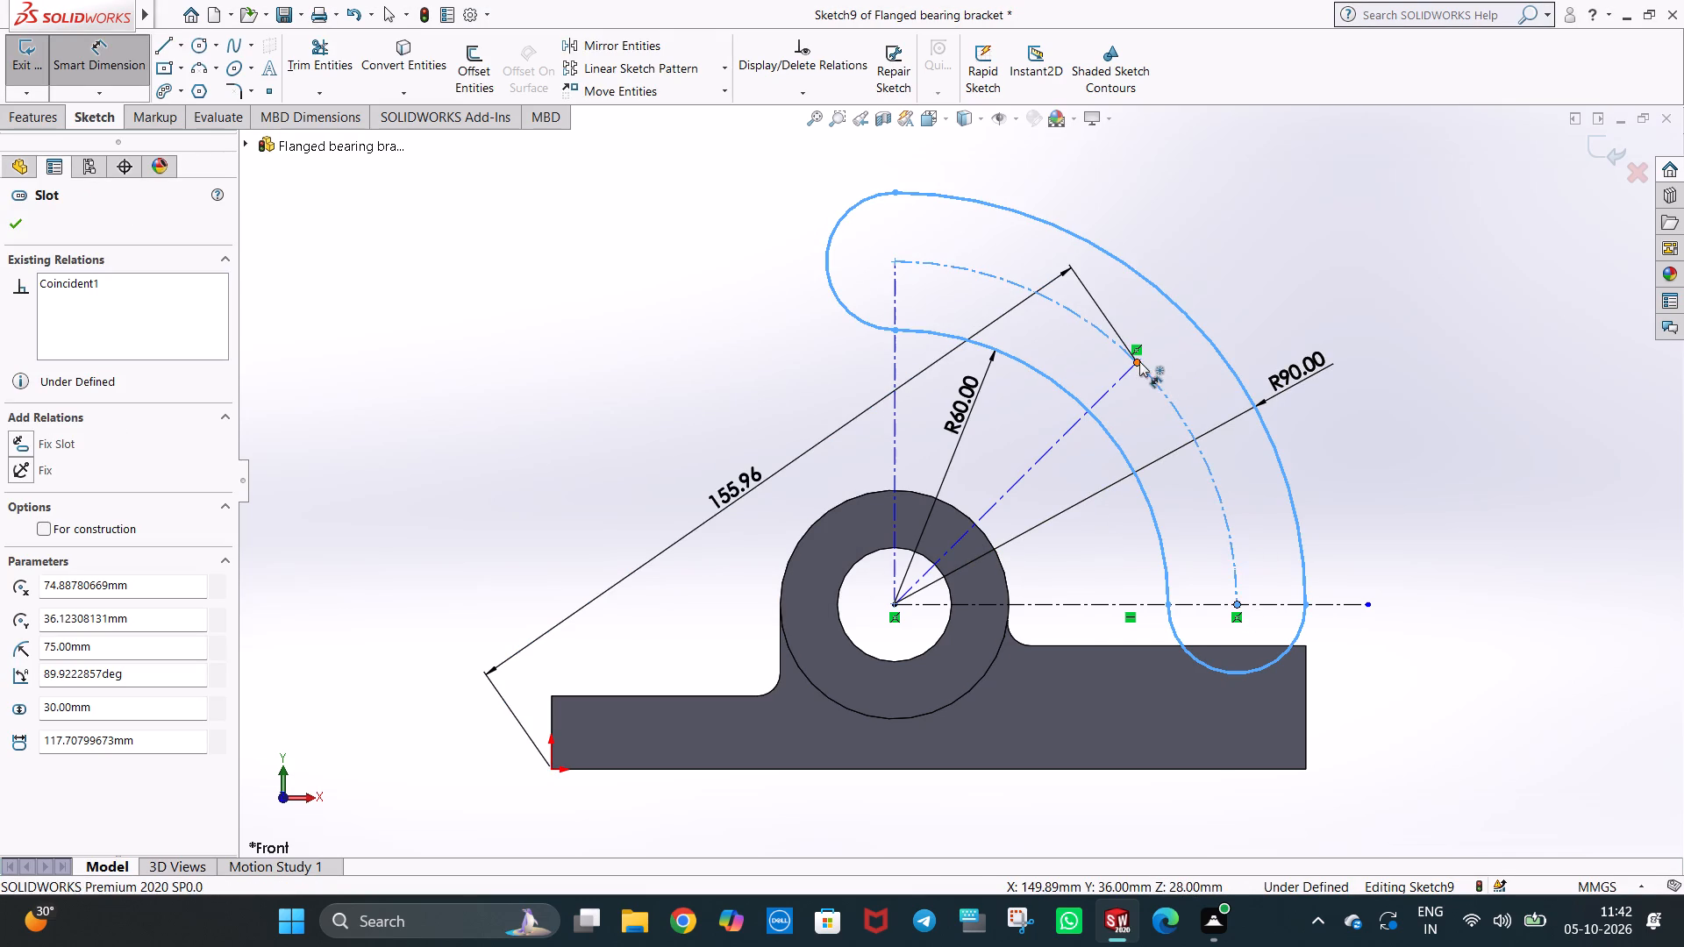
pyautogui.click(1226, 457)
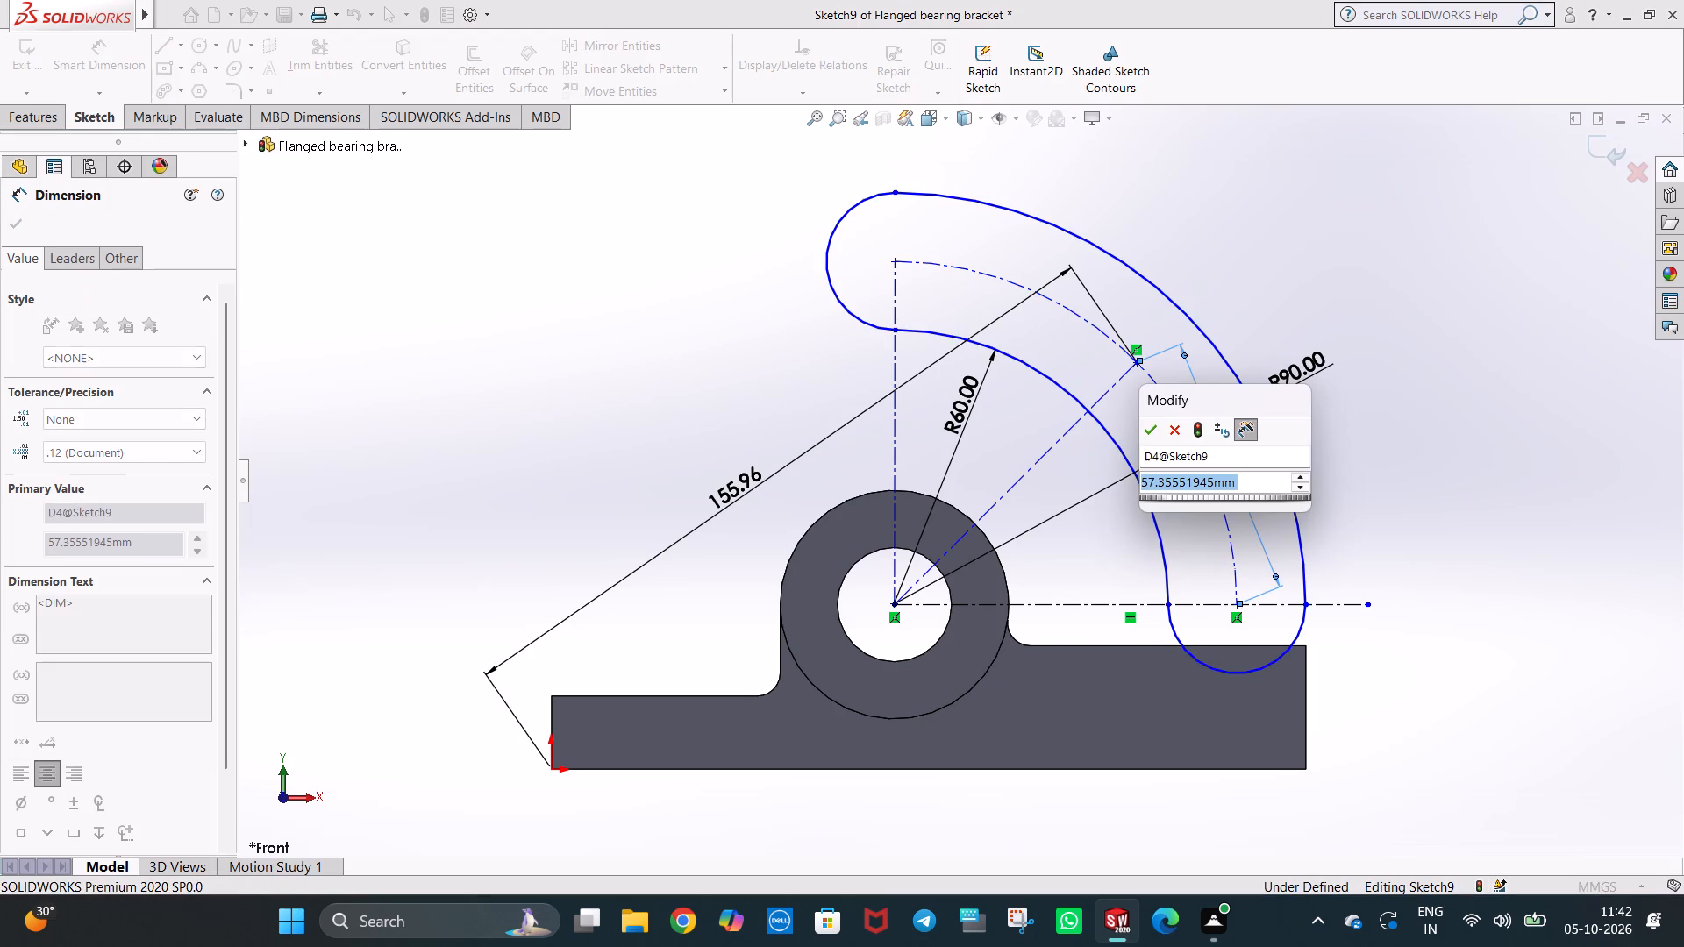
pyautogui.click(1155, 429)
pyautogui.click(1416, 431)
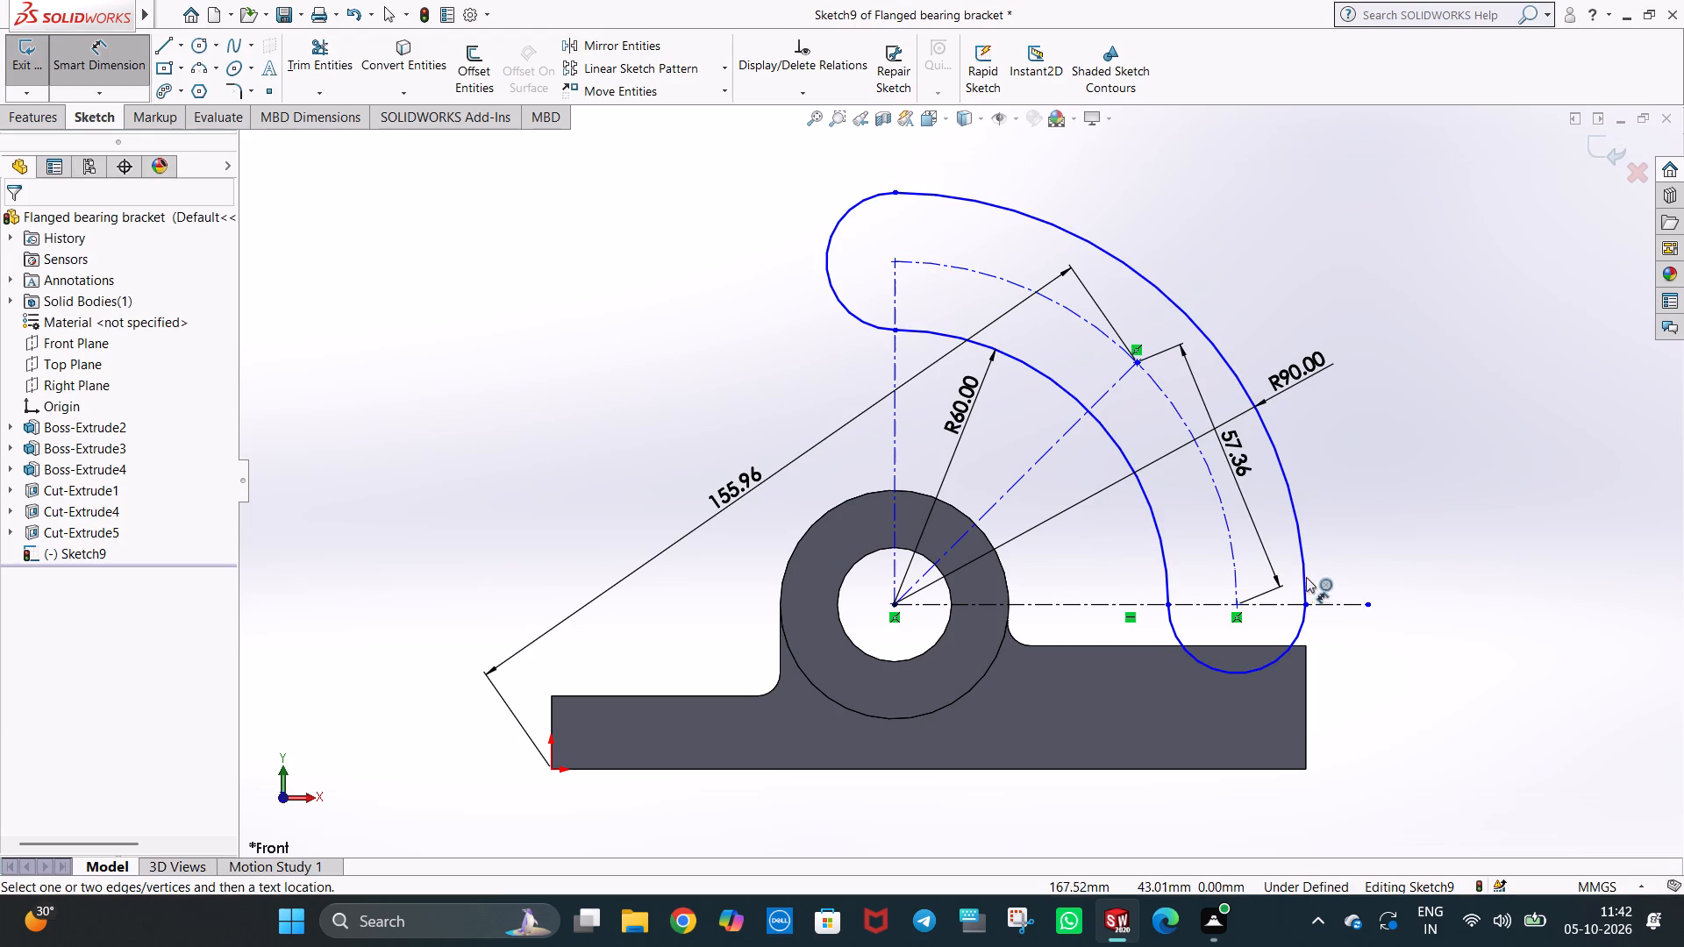
# Dimension the vertical distance between the slot's upper and lower end centres, placing it outside the outer arc.
pyautogui.click(1234, 602)
pyautogui.click(899, 262)
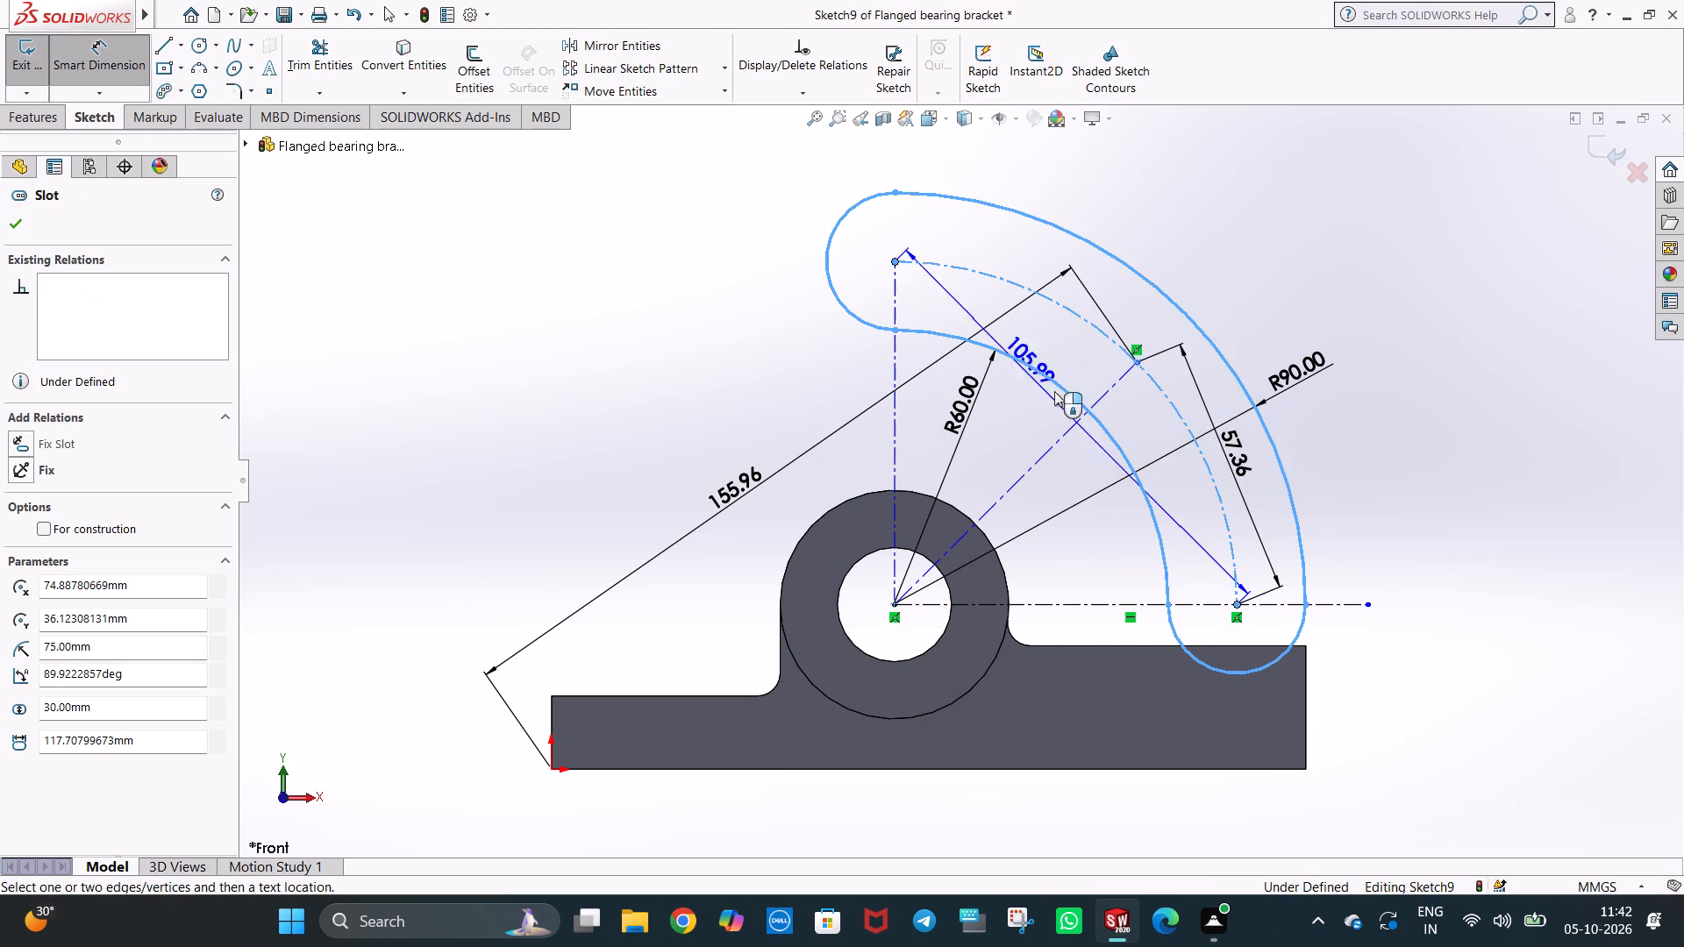
pyautogui.click(1407, 433)
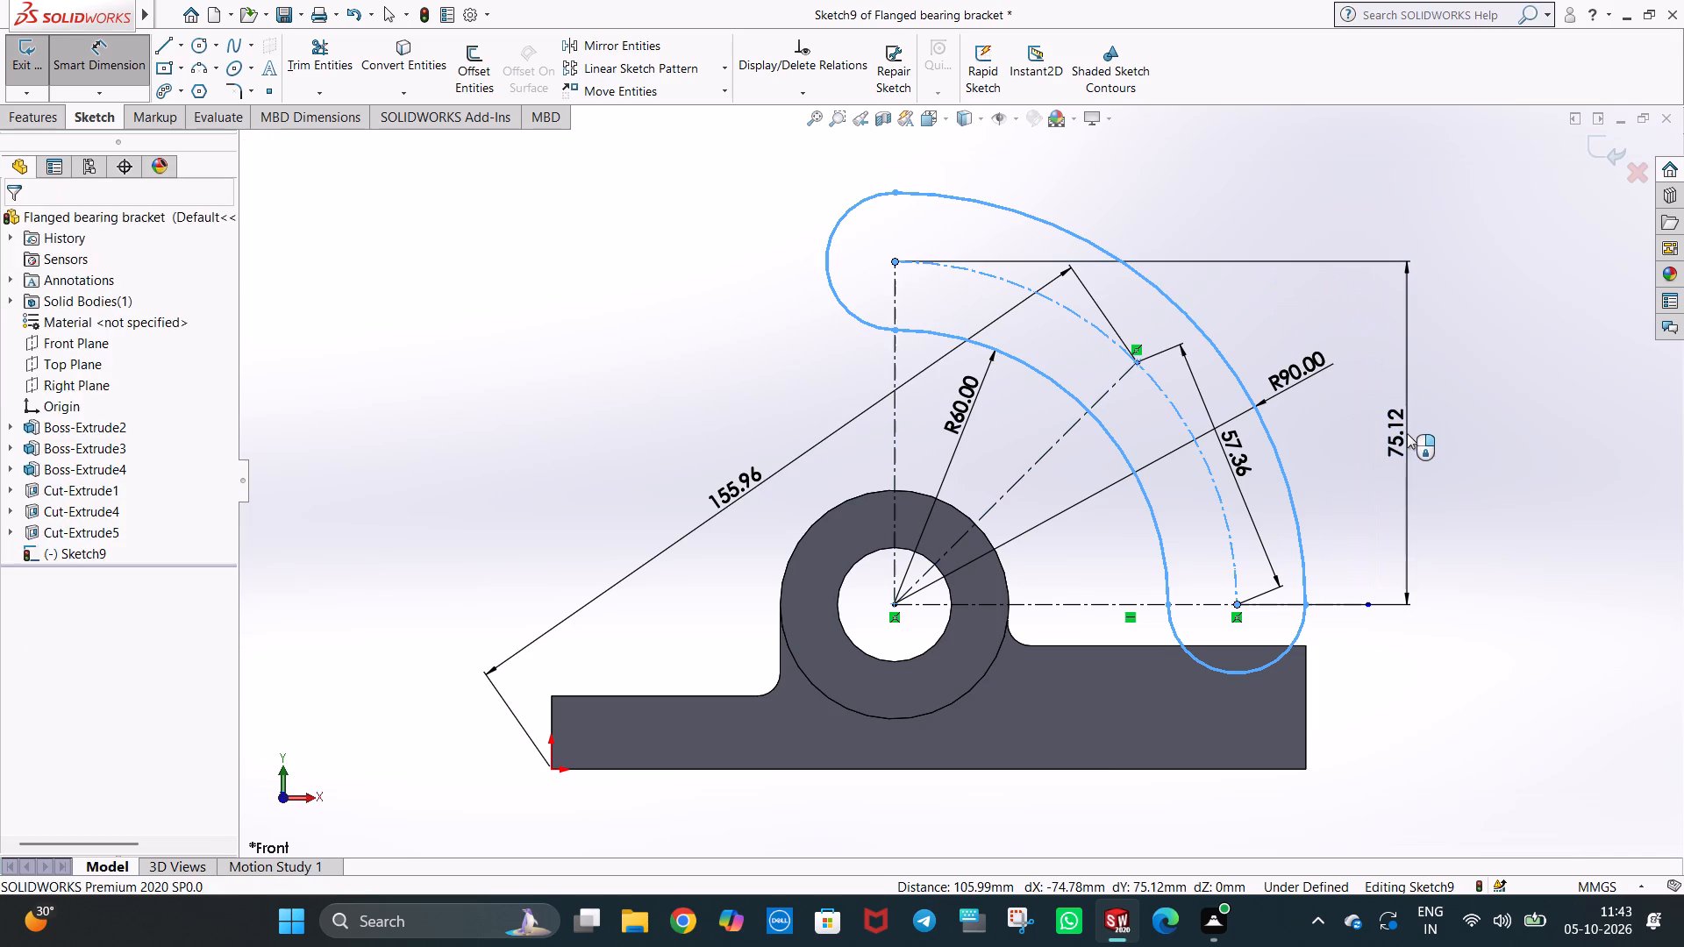
pyautogui.click(1331, 411)
pyautogui.click(1499, 555)
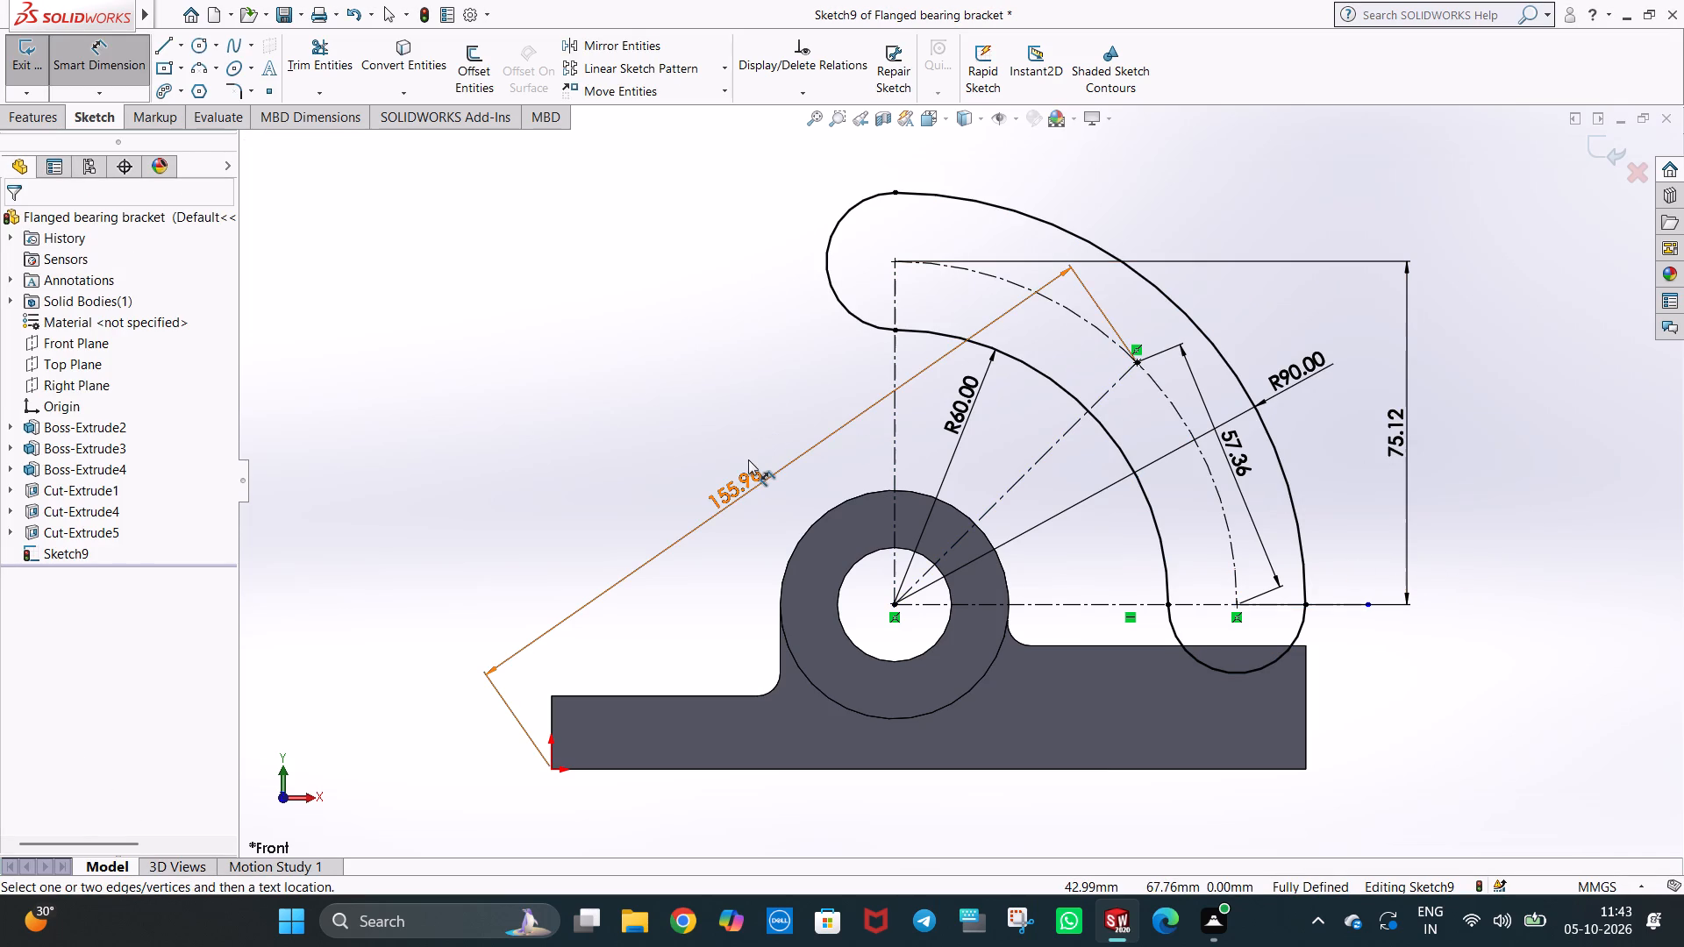
# Extrude the arc slot profile as a blind boss 17 mm deep, reversed back over the base and merged with the body.
pyautogui.scroll(1, 1384, 521)
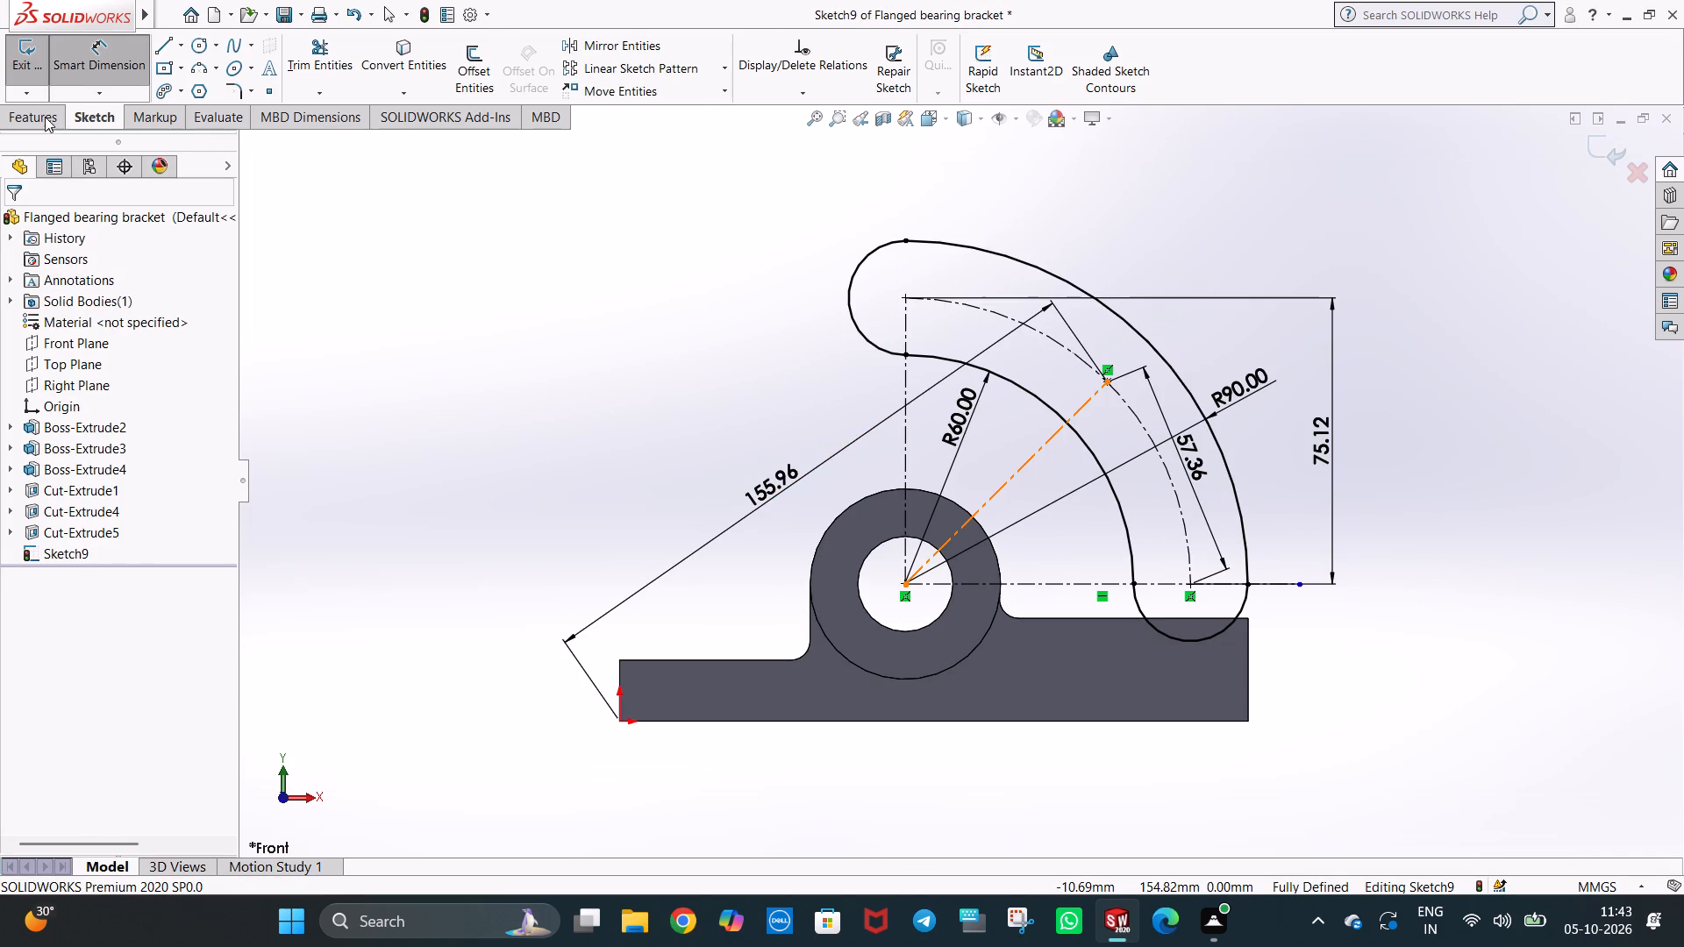
pyautogui.click(45, 117)
pyautogui.click(44, 74)
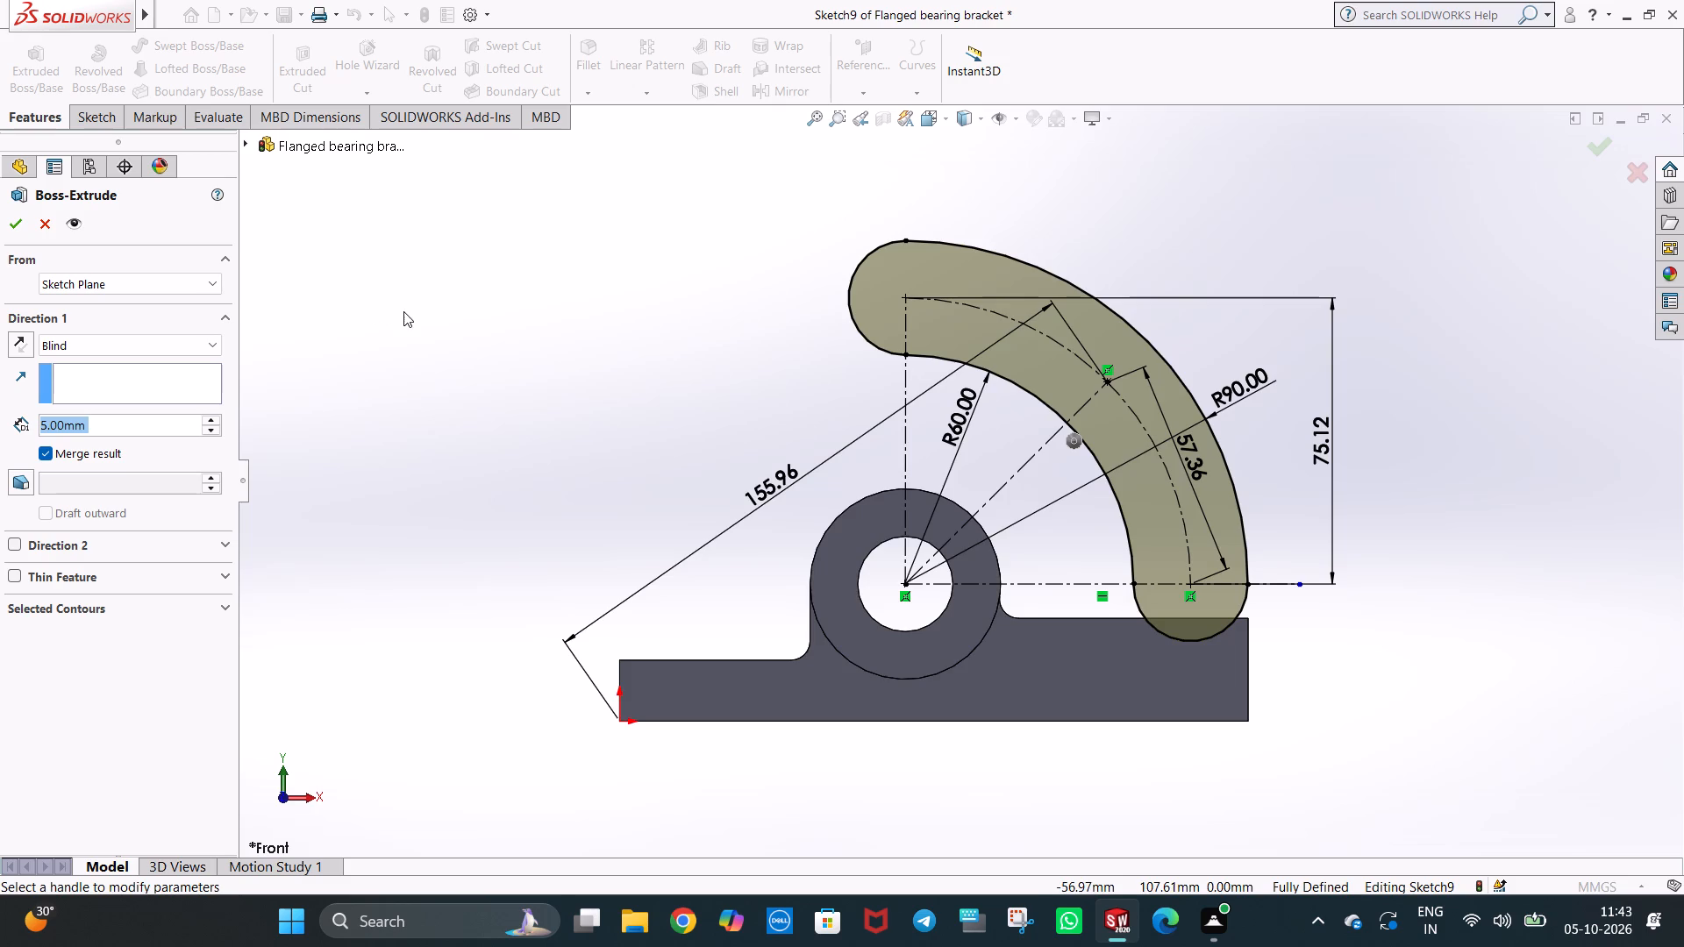
pyautogui.moveTo(566, 350); pyautogui.dragTo(756, 529, button='middle')
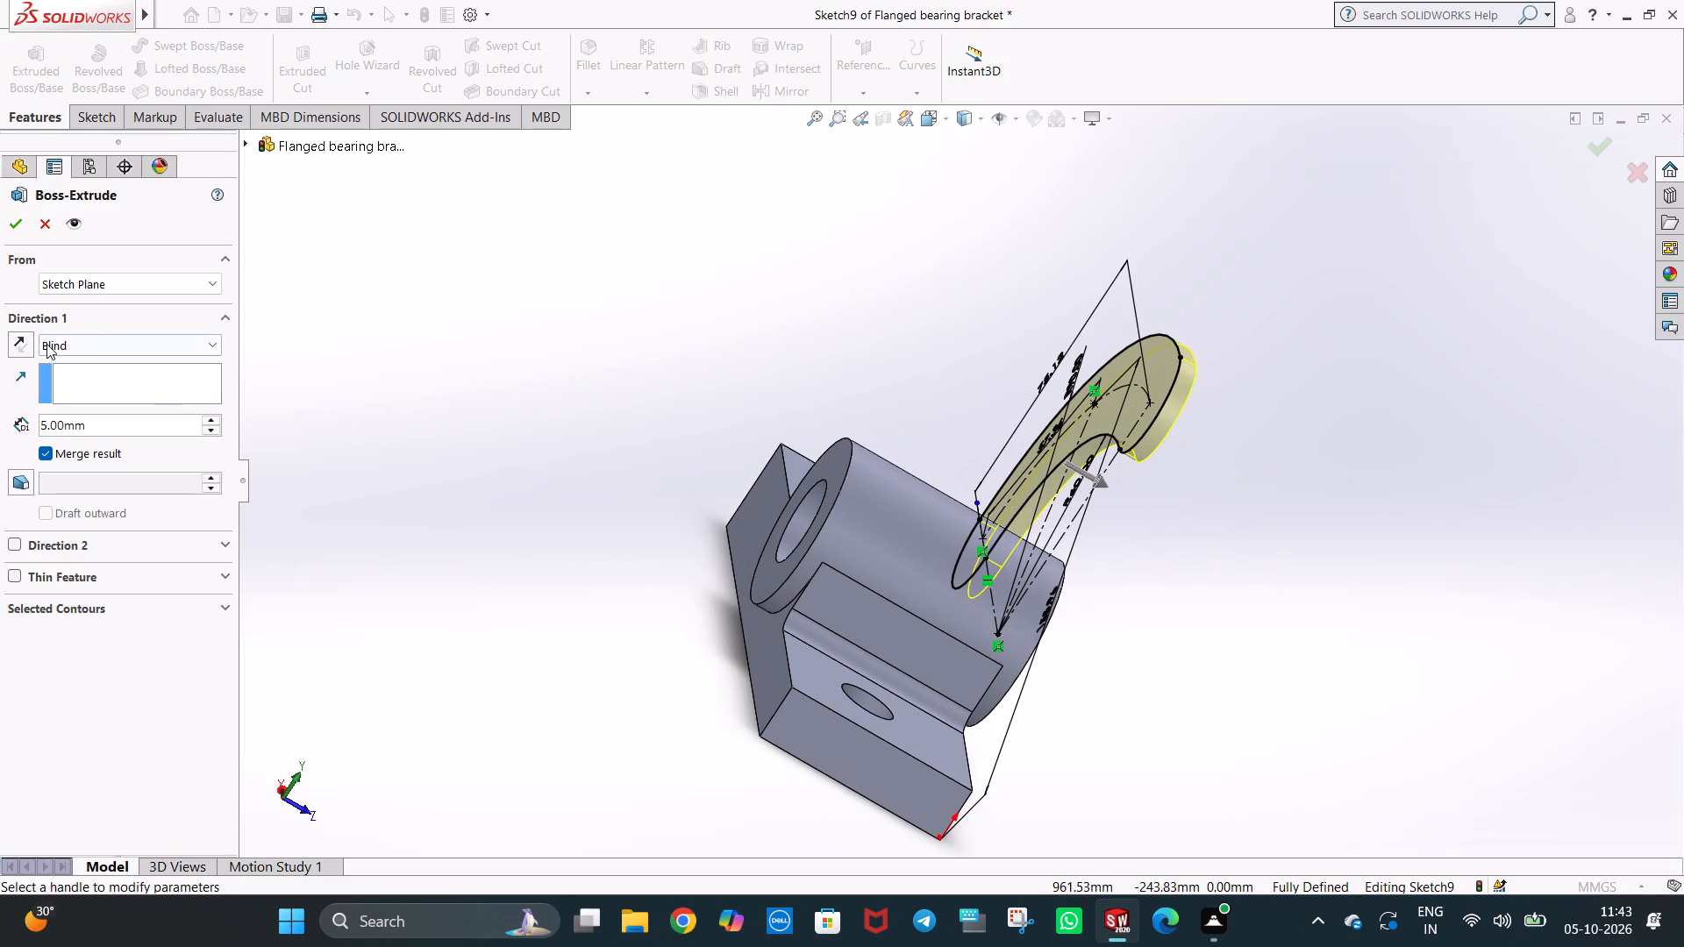
pyautogui.click(25, 345)
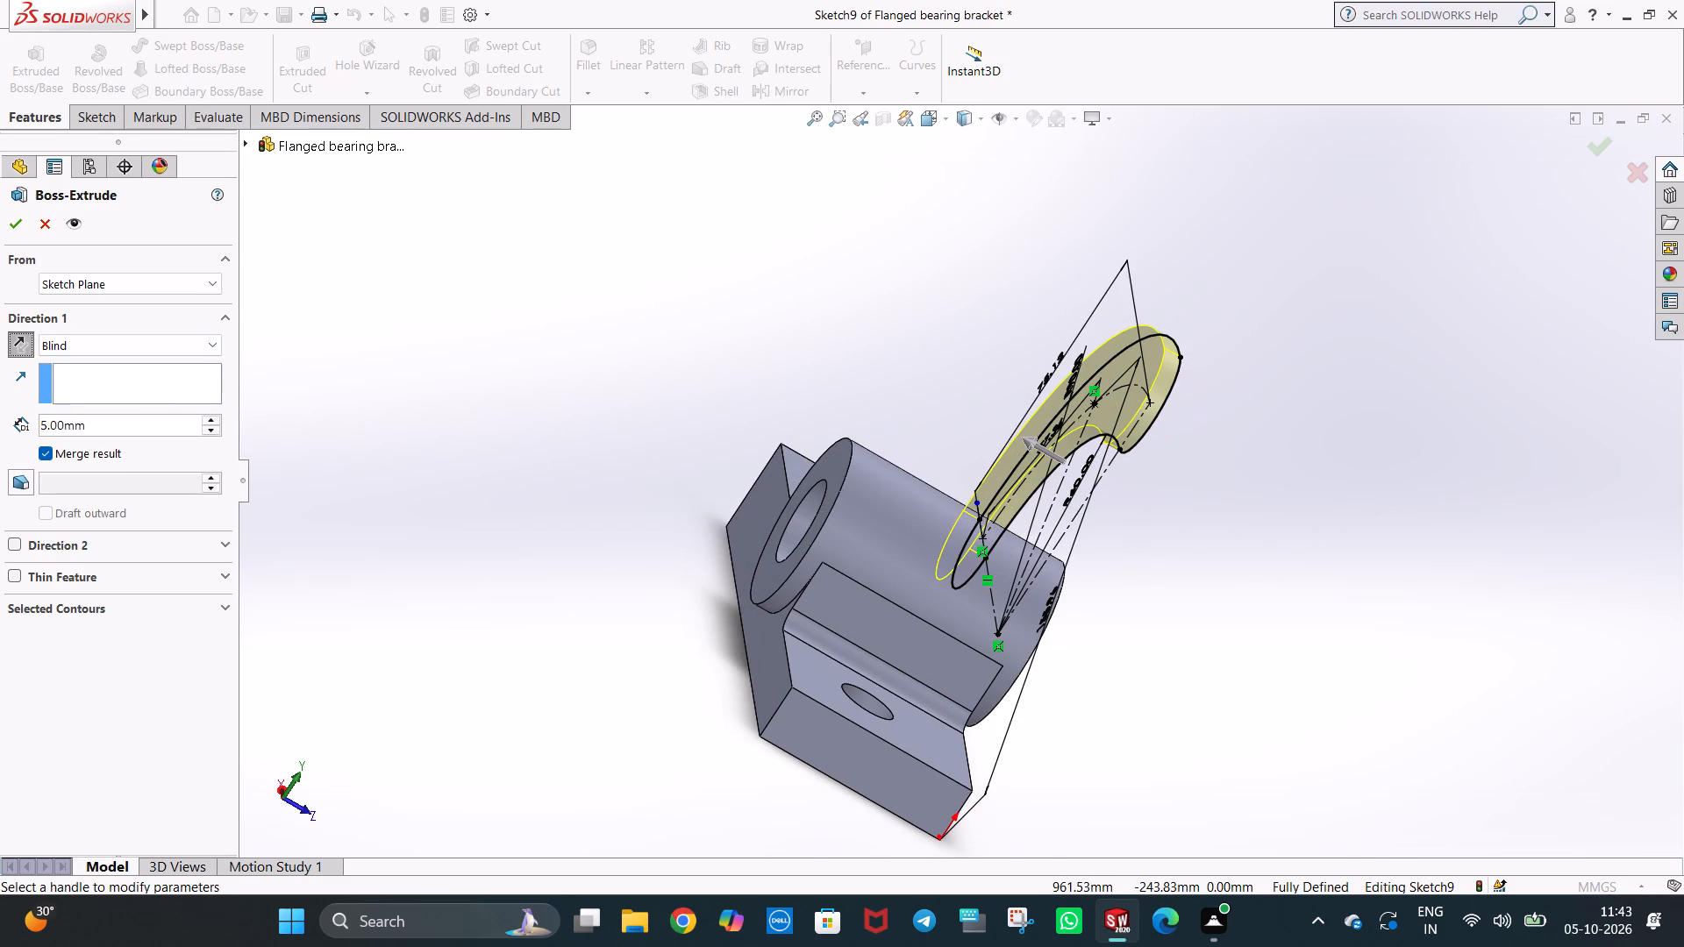
pyautogui.click(46, 422)
pyautogui.press('BackSpace')
pyautogui.write('17')
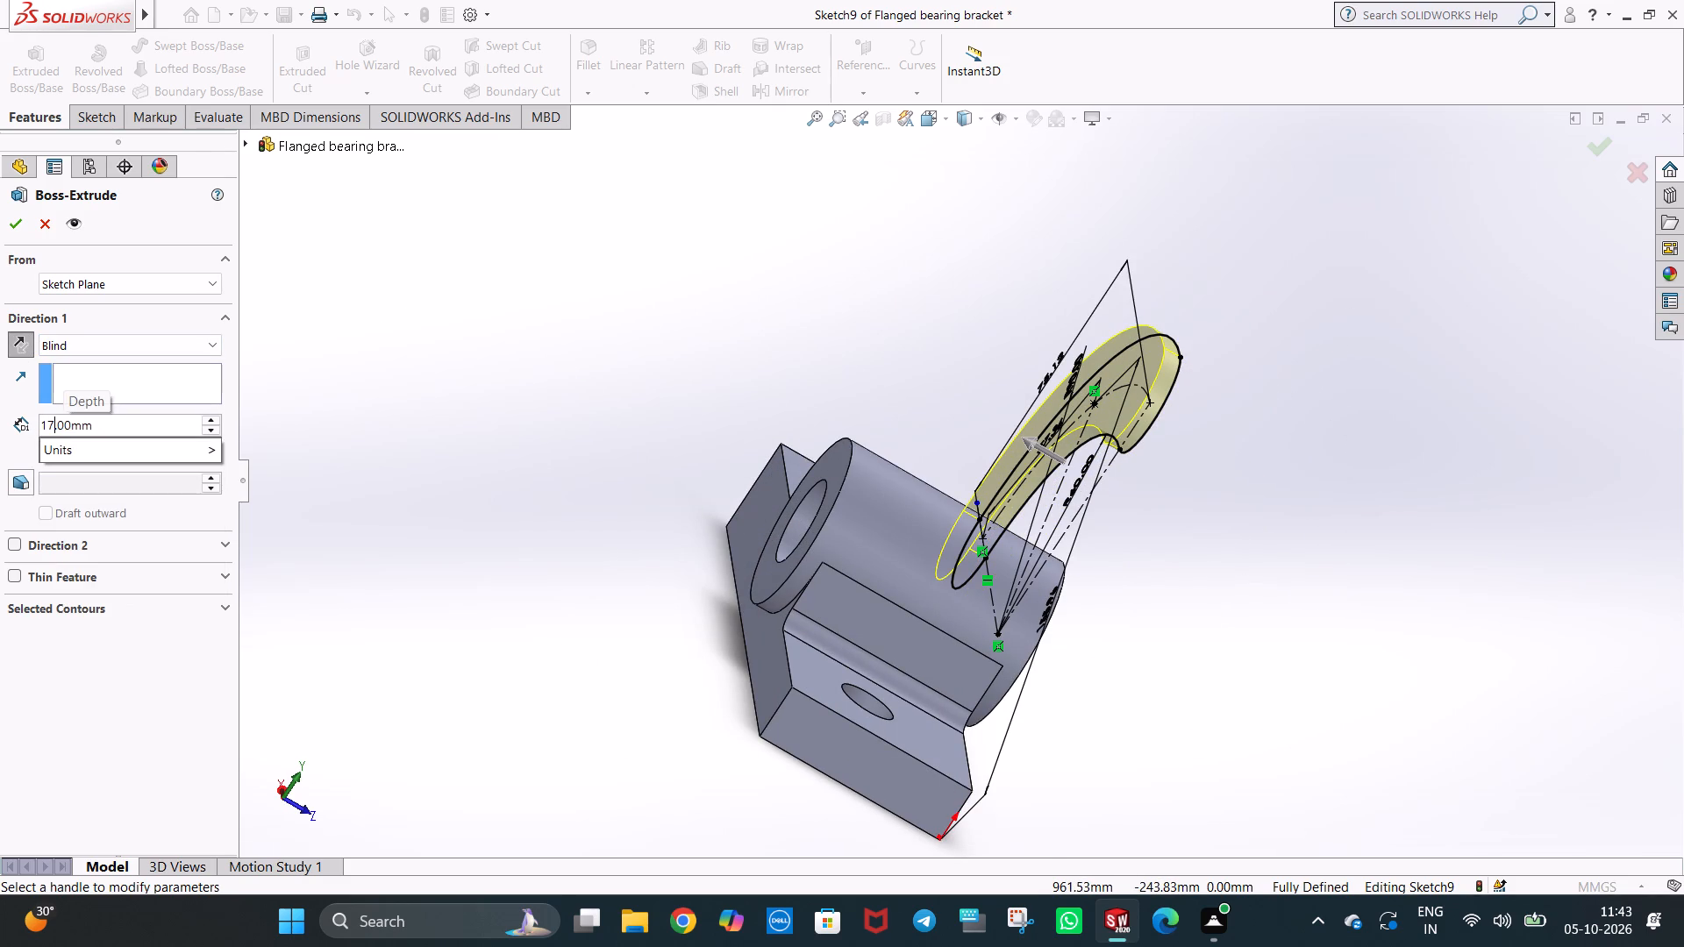
pyautogui.click(406, 377)
pyautogui.moveTo(1254, 402); pyautogui.dragTo(1095, 444, button='middle')
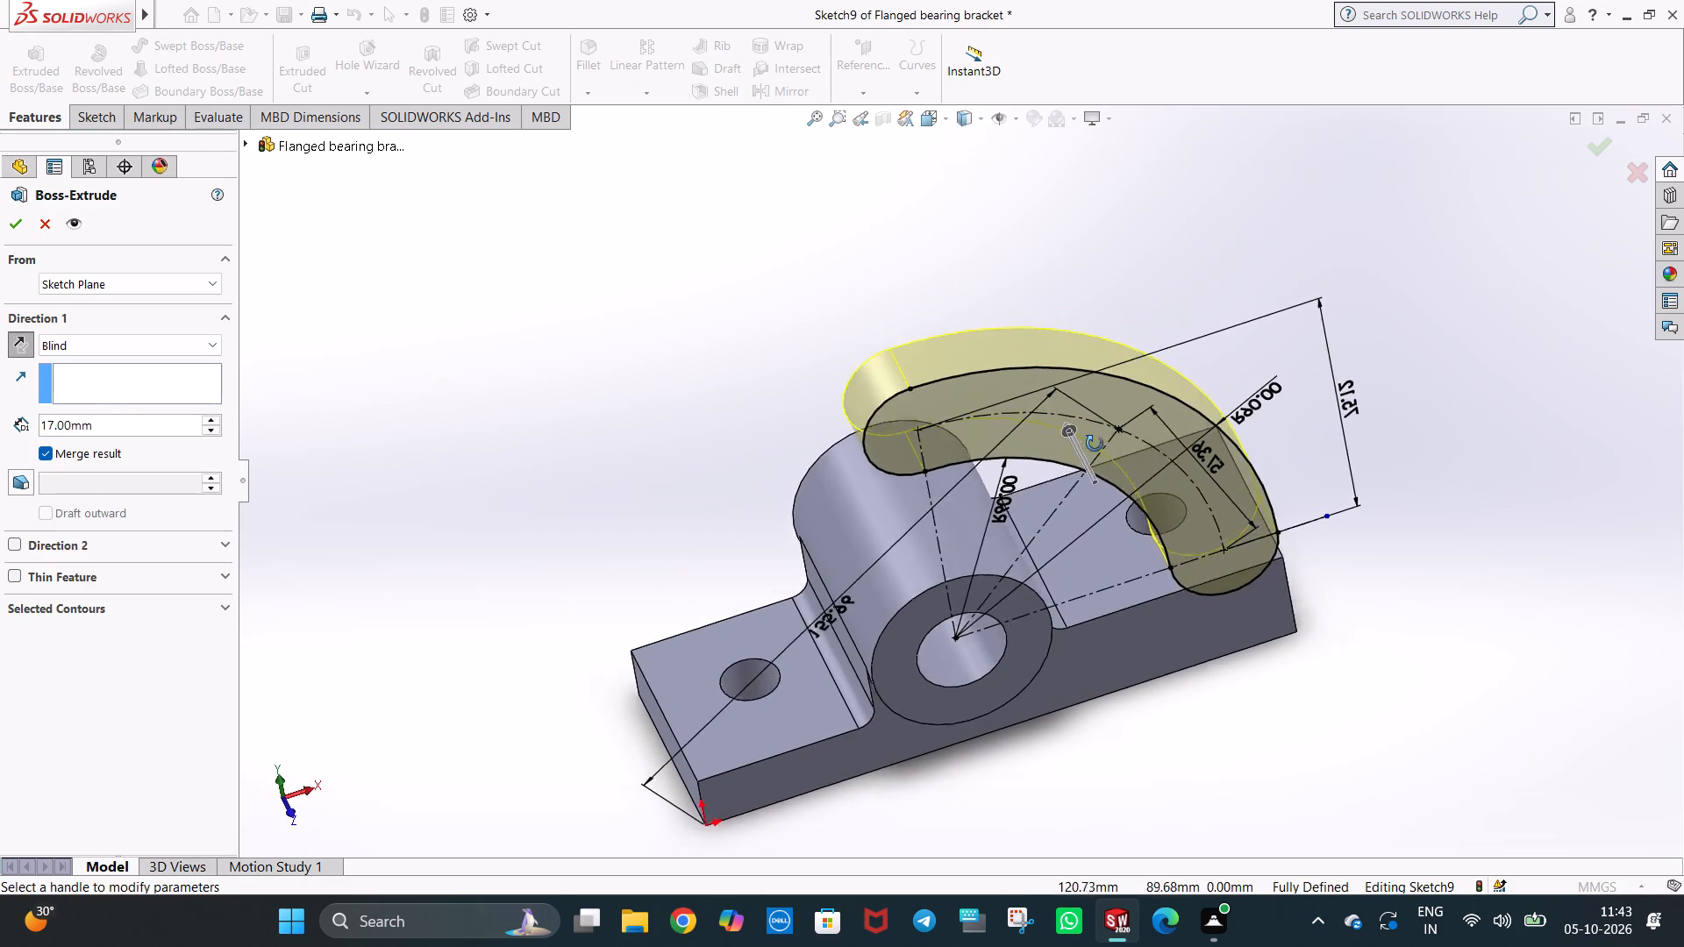
pyautogui.moveTo(1095, 444); pyautogui.dragTo(1185, 428, button='middle')
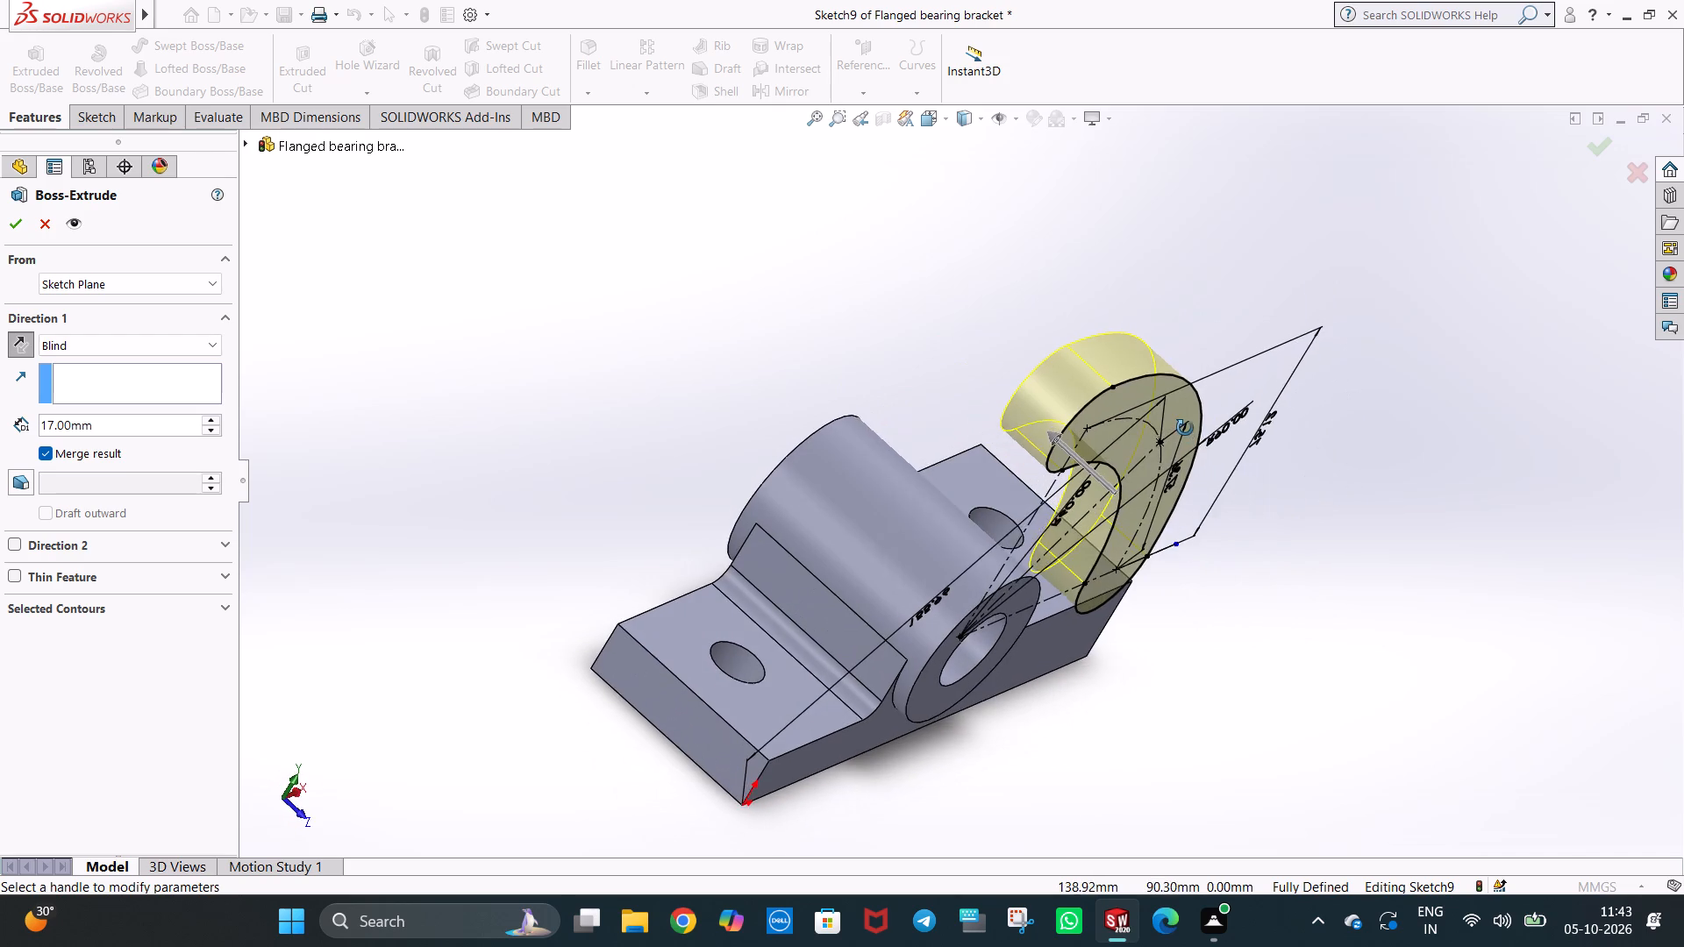
pyautogui.moveTo(1185, 428); pyautogui.dragTo(1179, 424, button='middle')
pyautogui.click(24, 226)
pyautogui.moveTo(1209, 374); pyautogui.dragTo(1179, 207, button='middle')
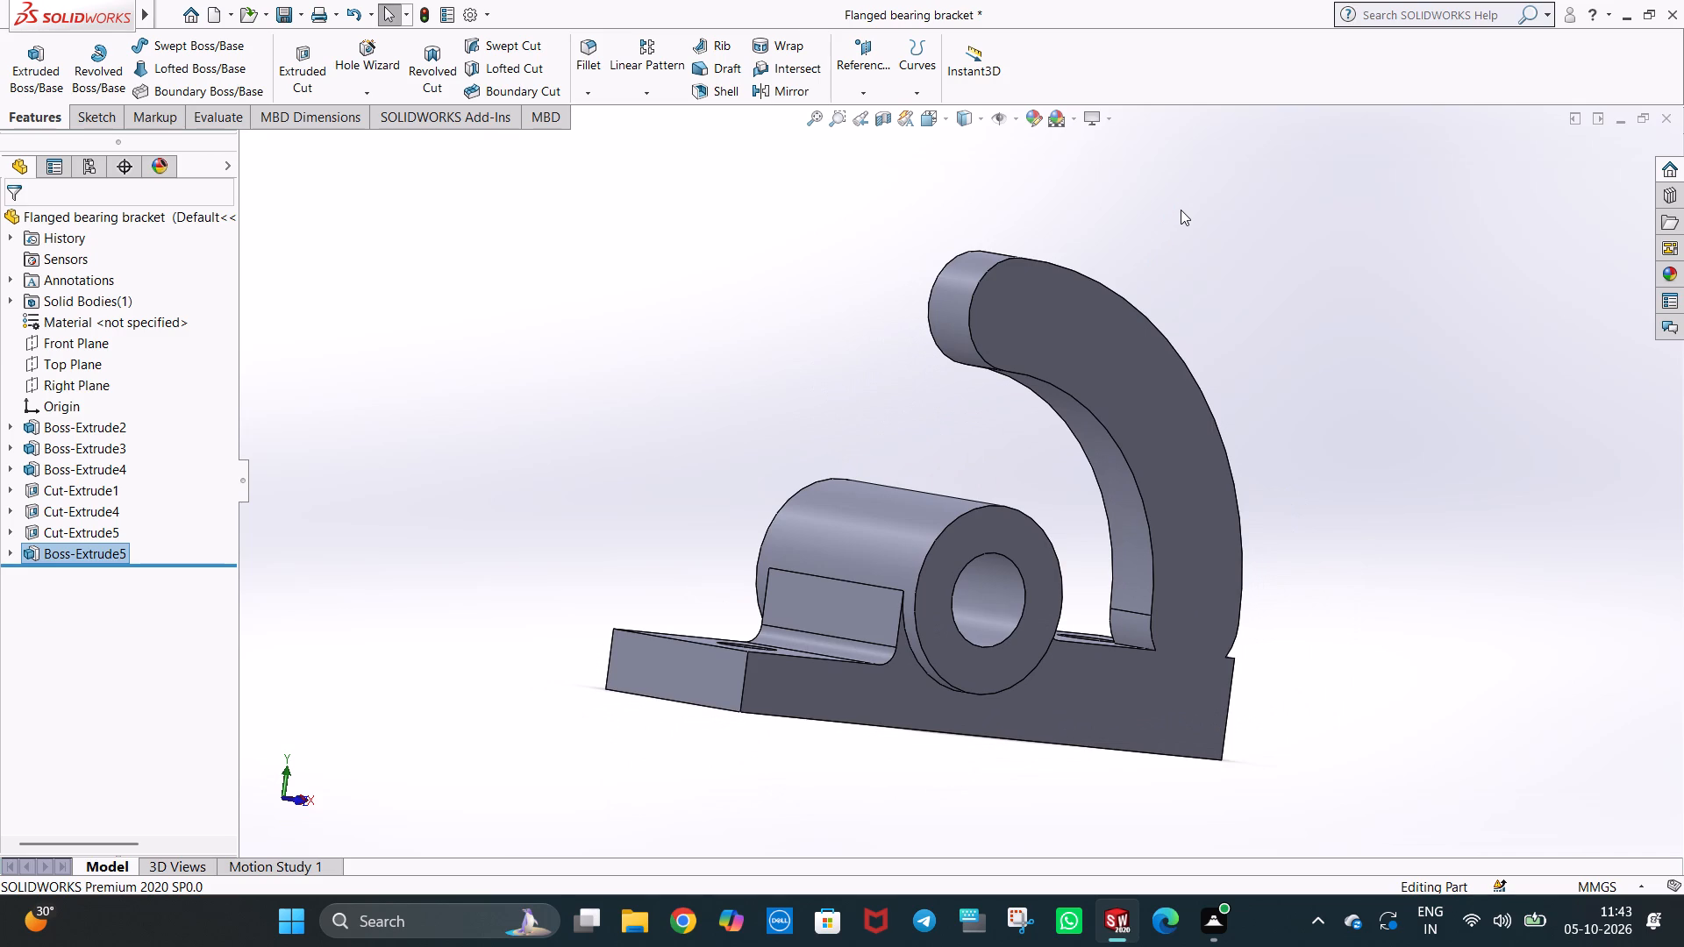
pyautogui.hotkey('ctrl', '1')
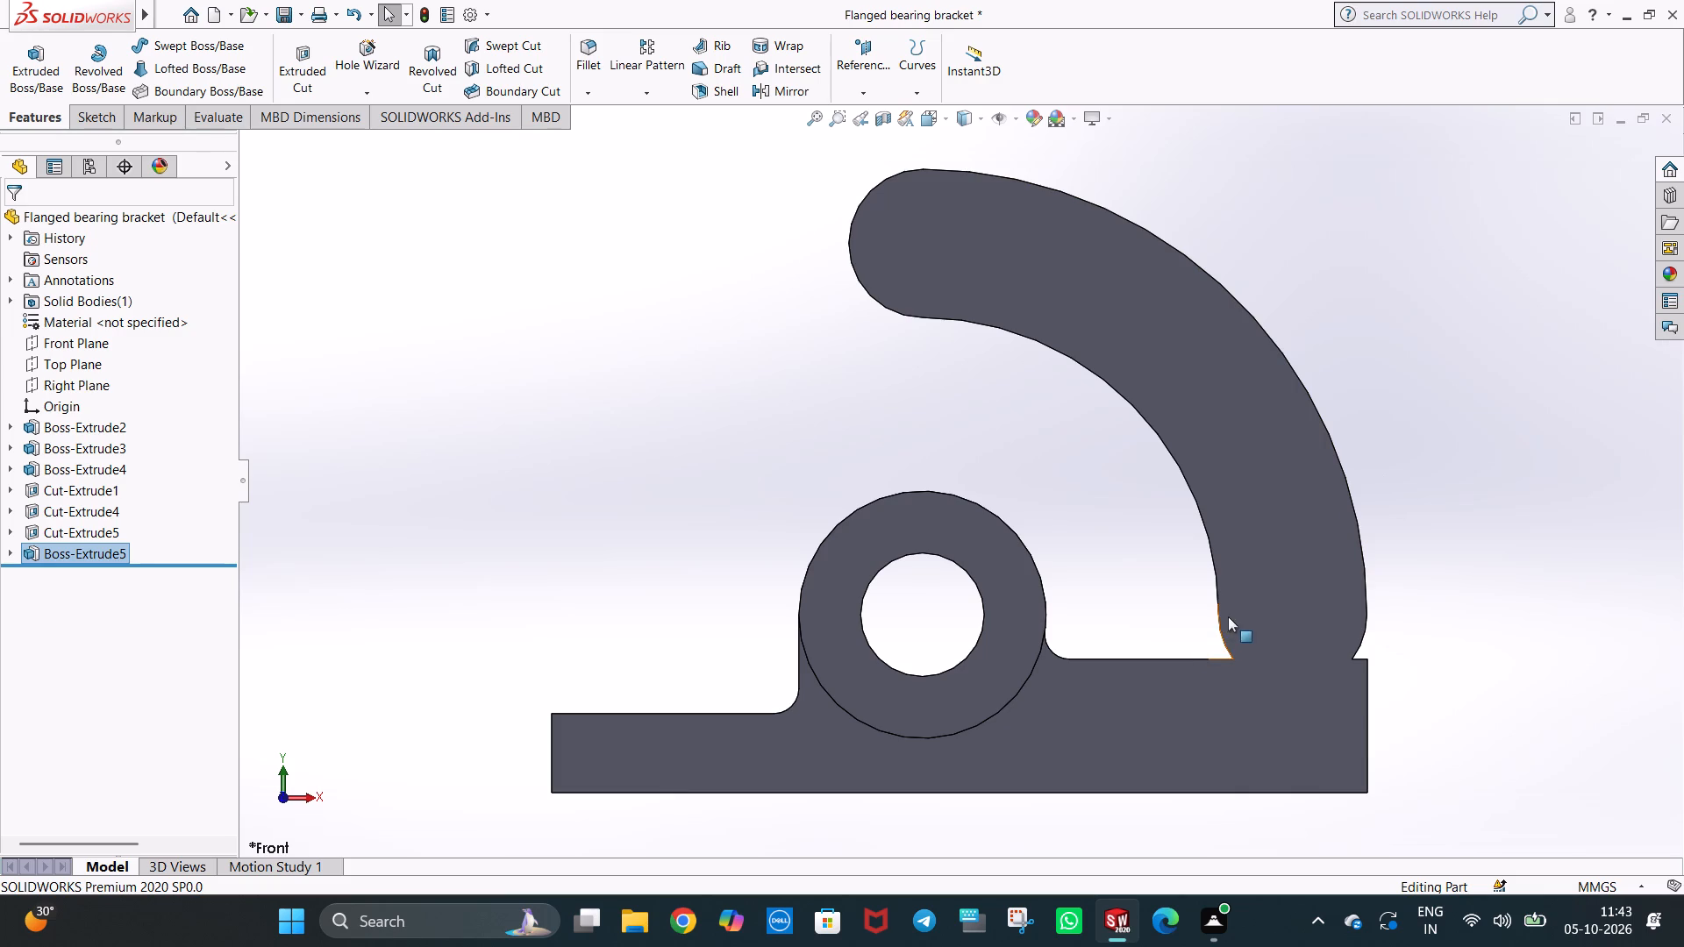
# Start a sketch on the bearing boss's front face and draw a vertical line about 55 mm long from the arm's rounded tip to the boss's outer circle.
pyautogui.moveTo(1228, 616); pyautogui.dragTo(1231, 605, button='middle')
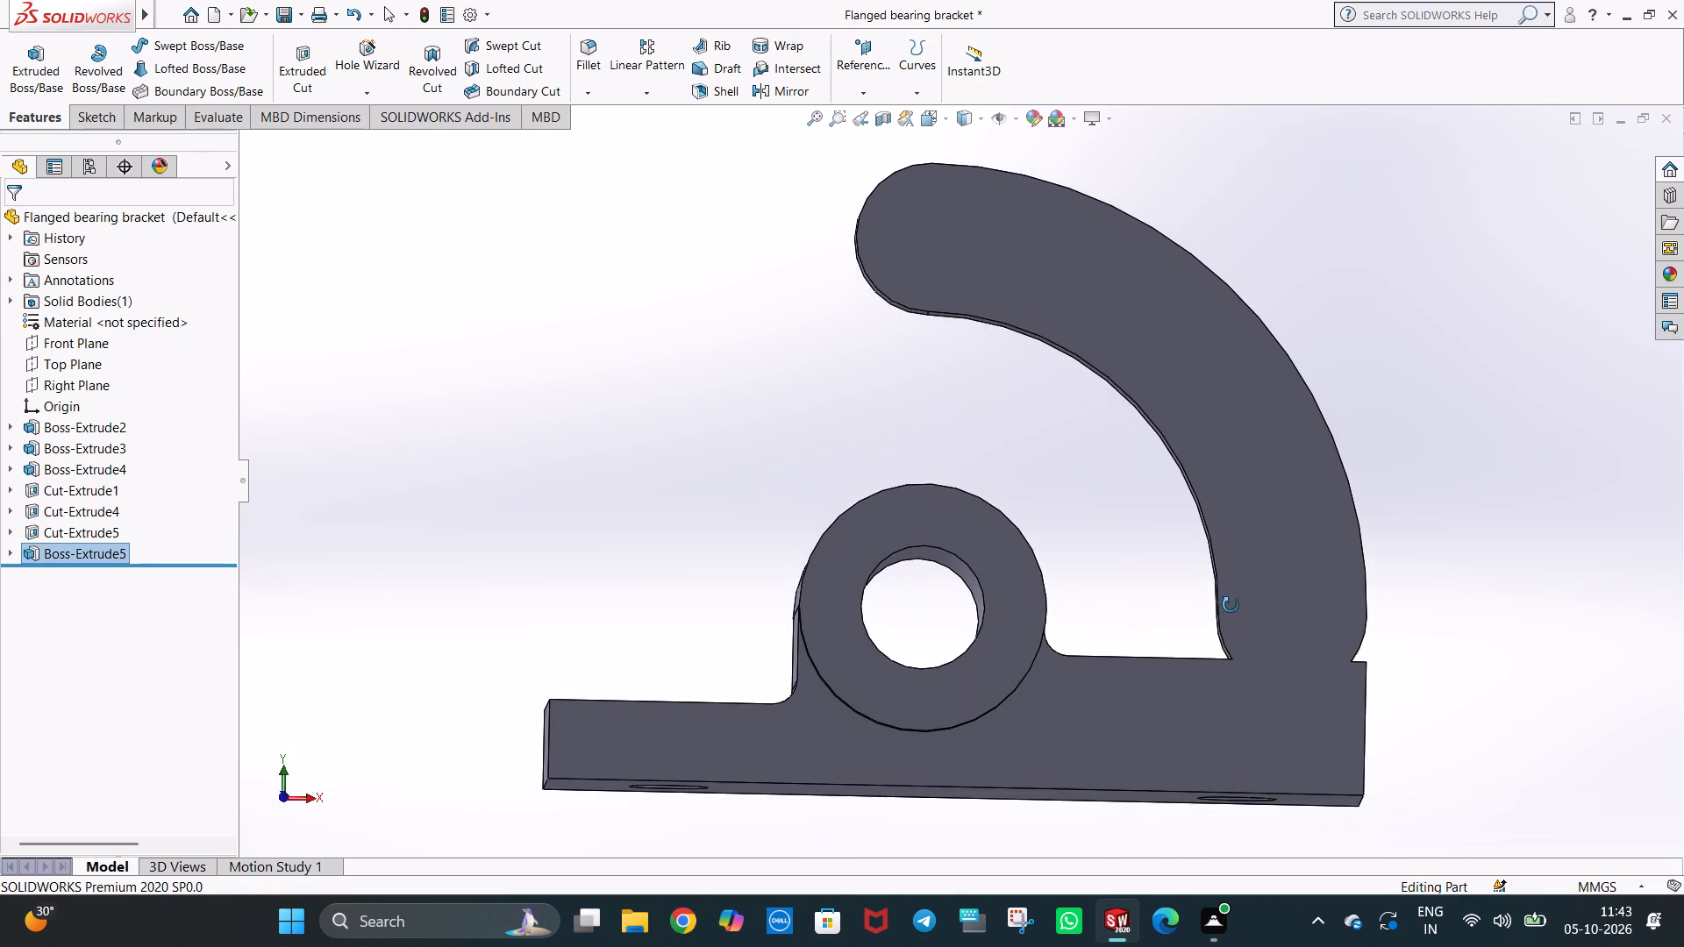
pyautogui.moveTo(1231, 605); pyautogui.dragTo(1216, 671, button='middle')
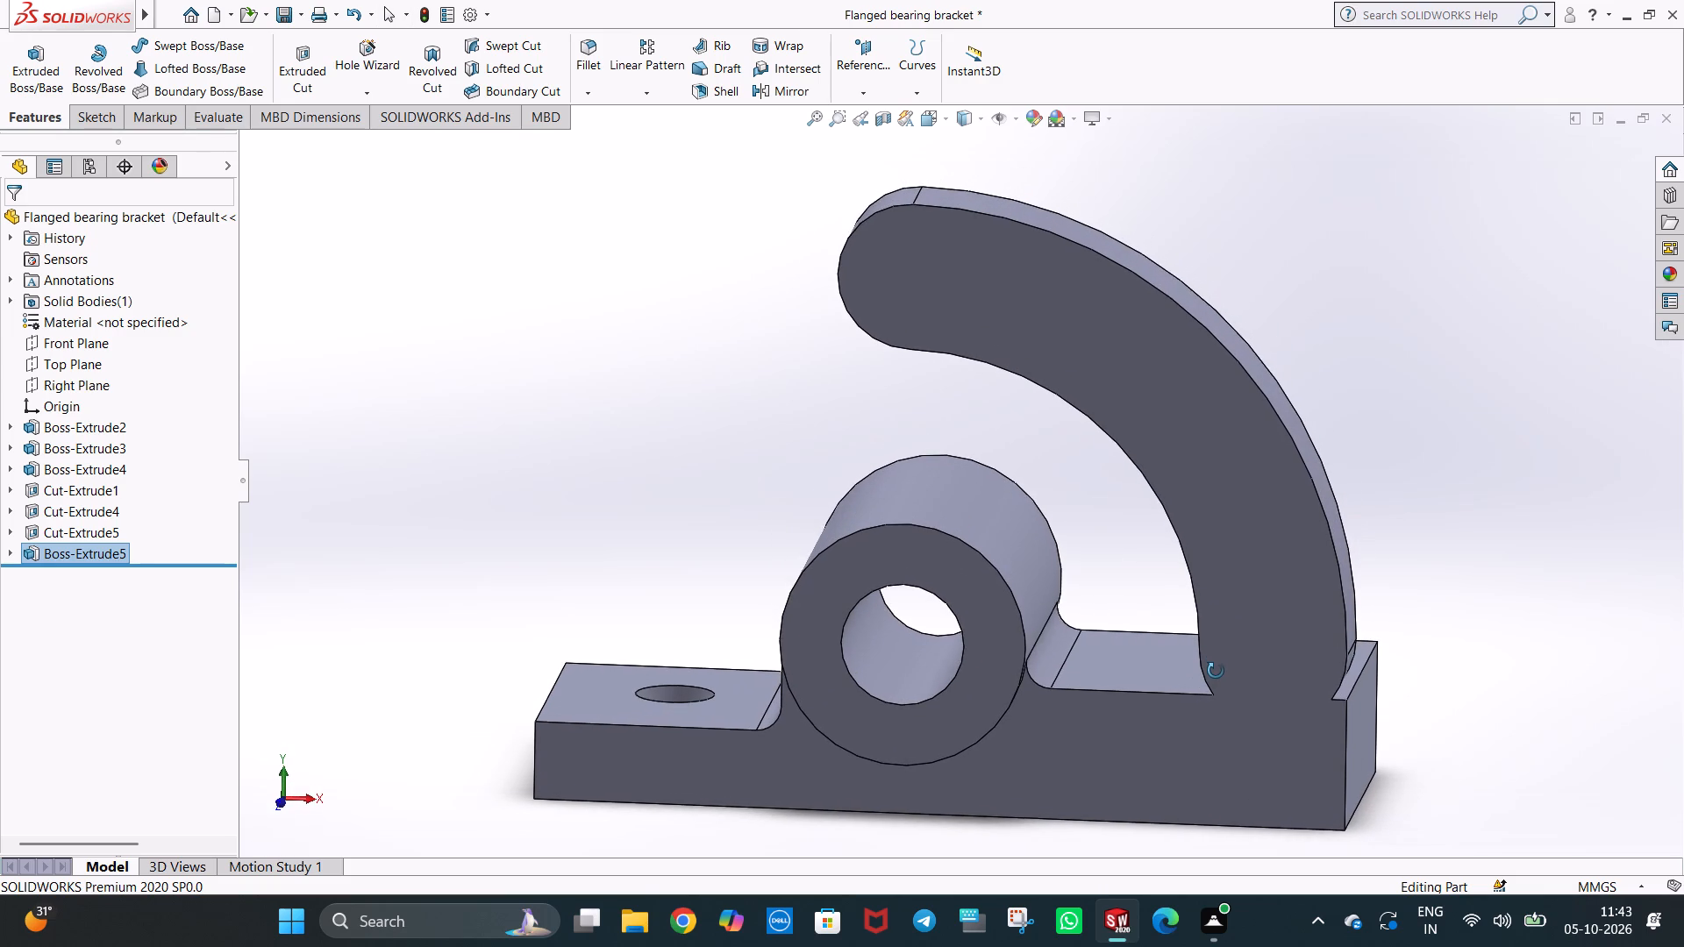
pyautogui.moveTo(1216, 671); pyautogui.dragTo(1274, 690, button='middle')
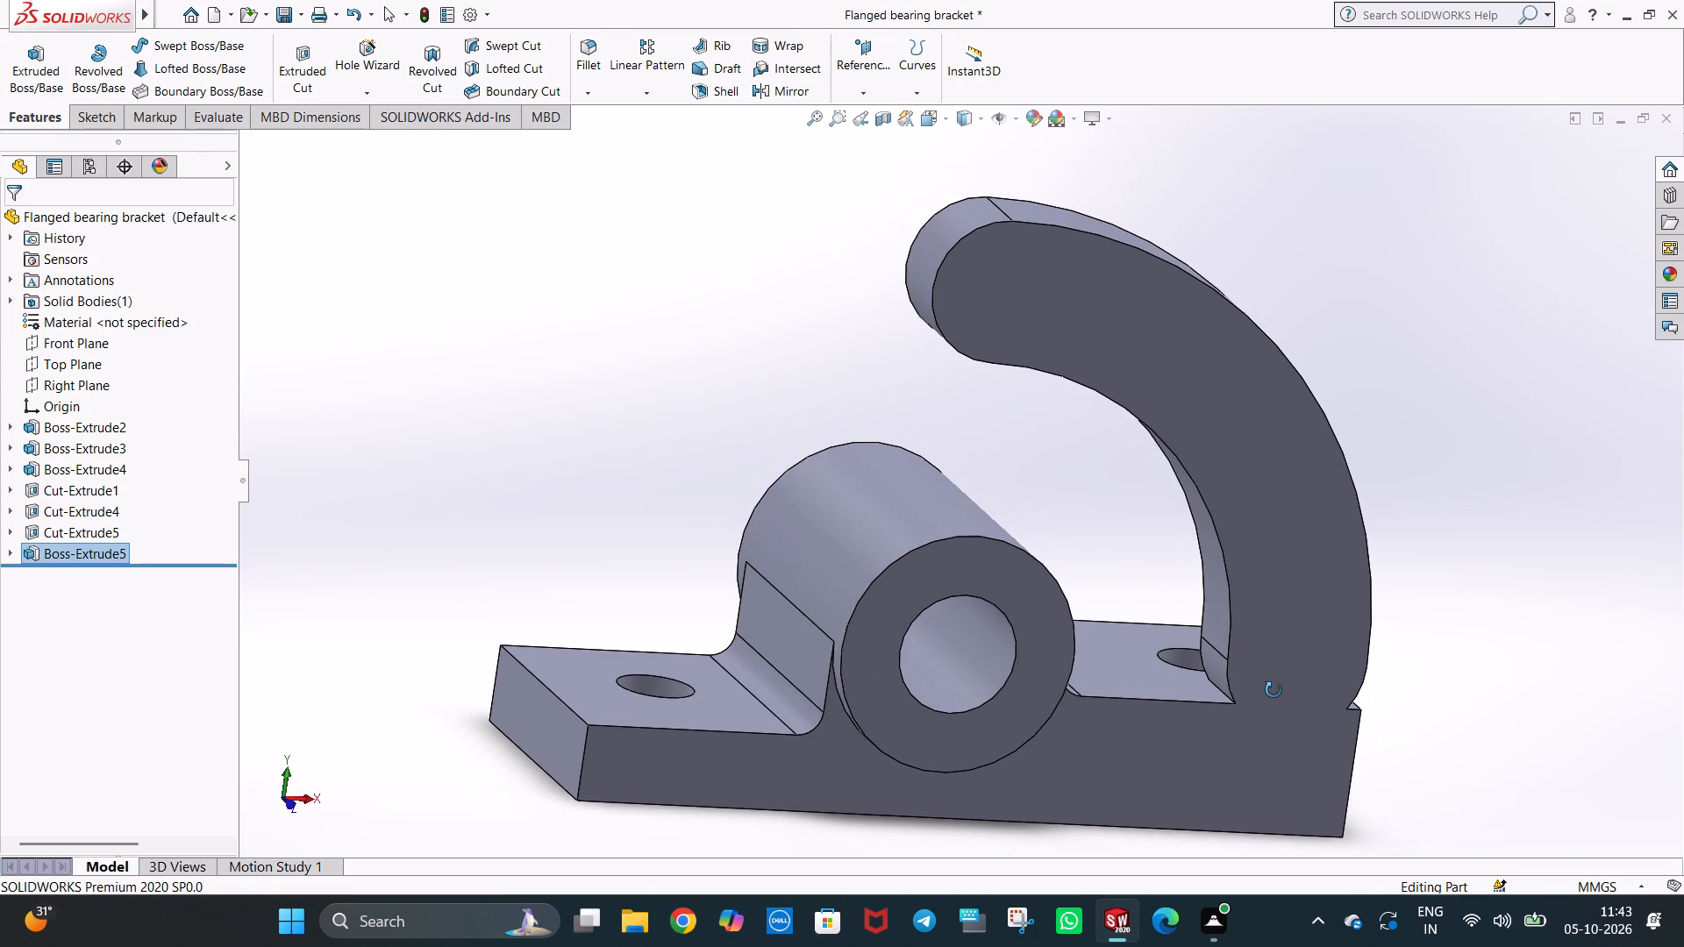
pyautogui.moveTo(1274, 690); pyautogui.dragTo(1192, 623, button='middle')
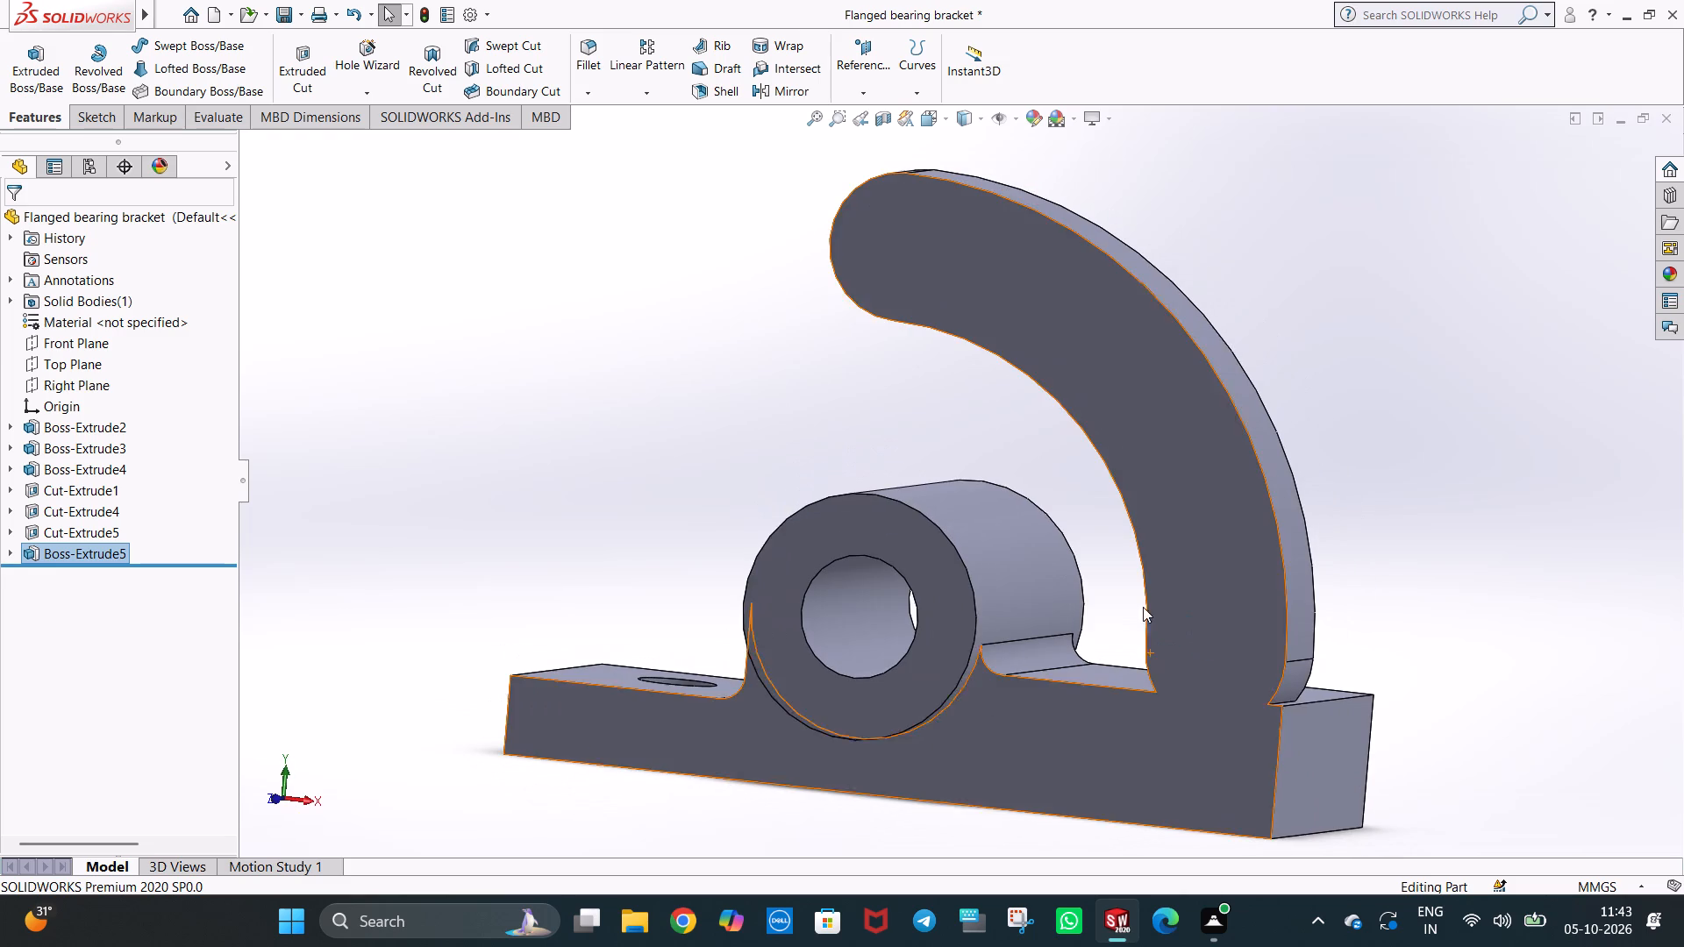
pyautogui.rightClick(924, 530)
pyautogui.click(964, 507)
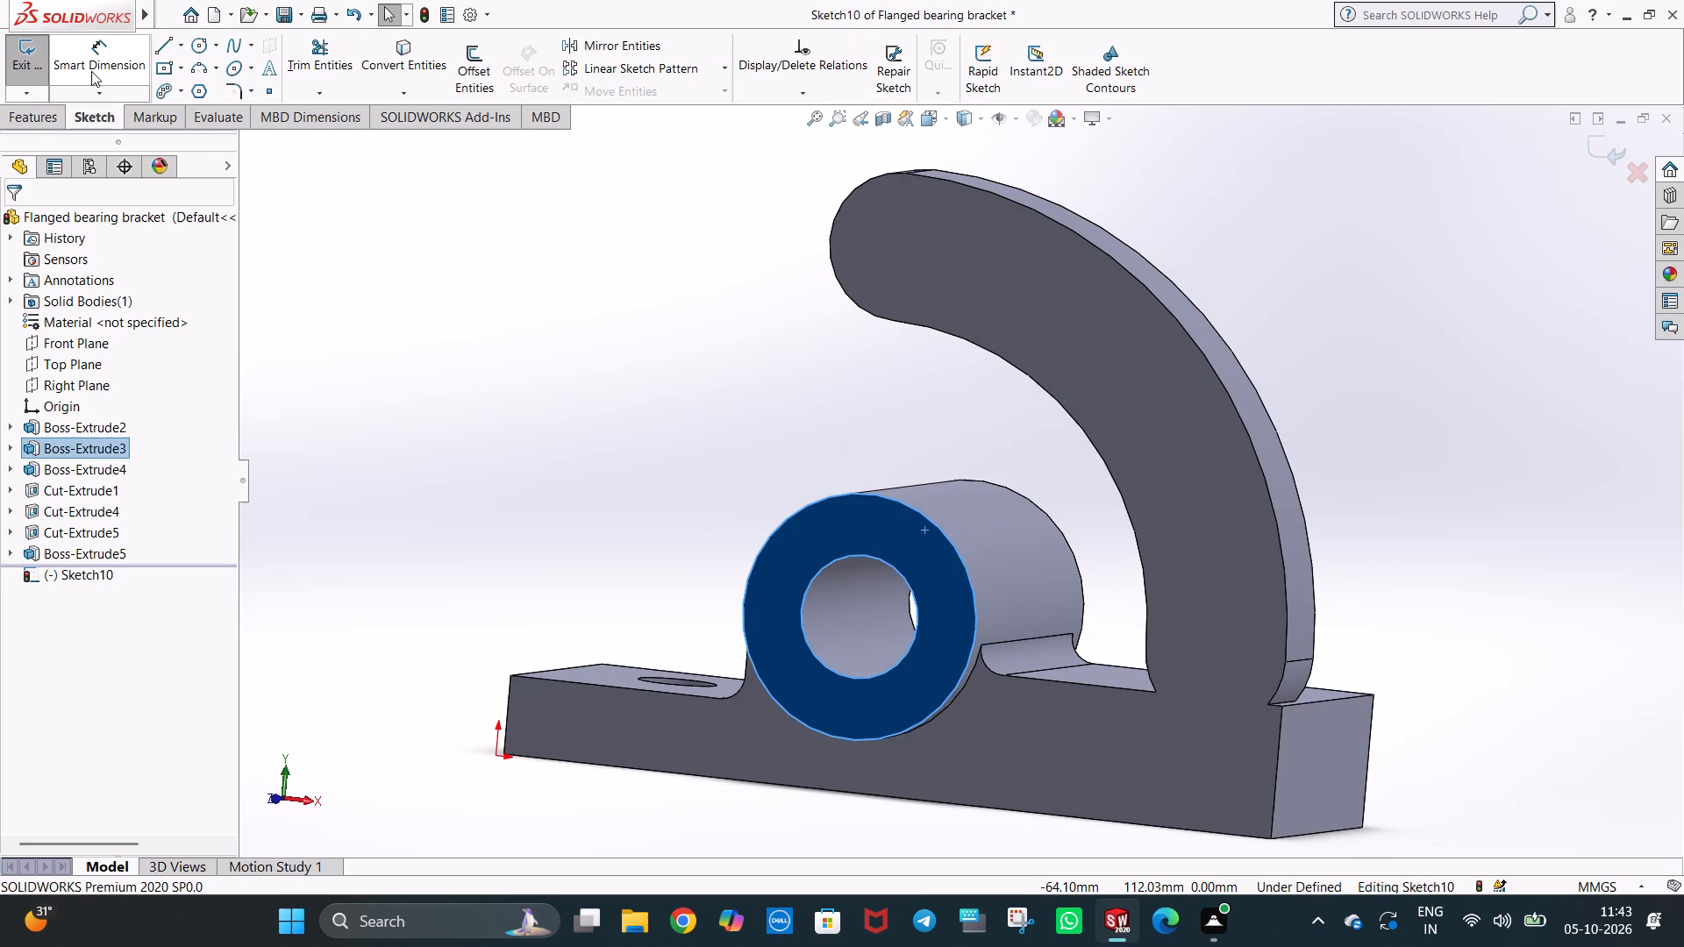
pyautogui.hotkey('ctrl', '1')
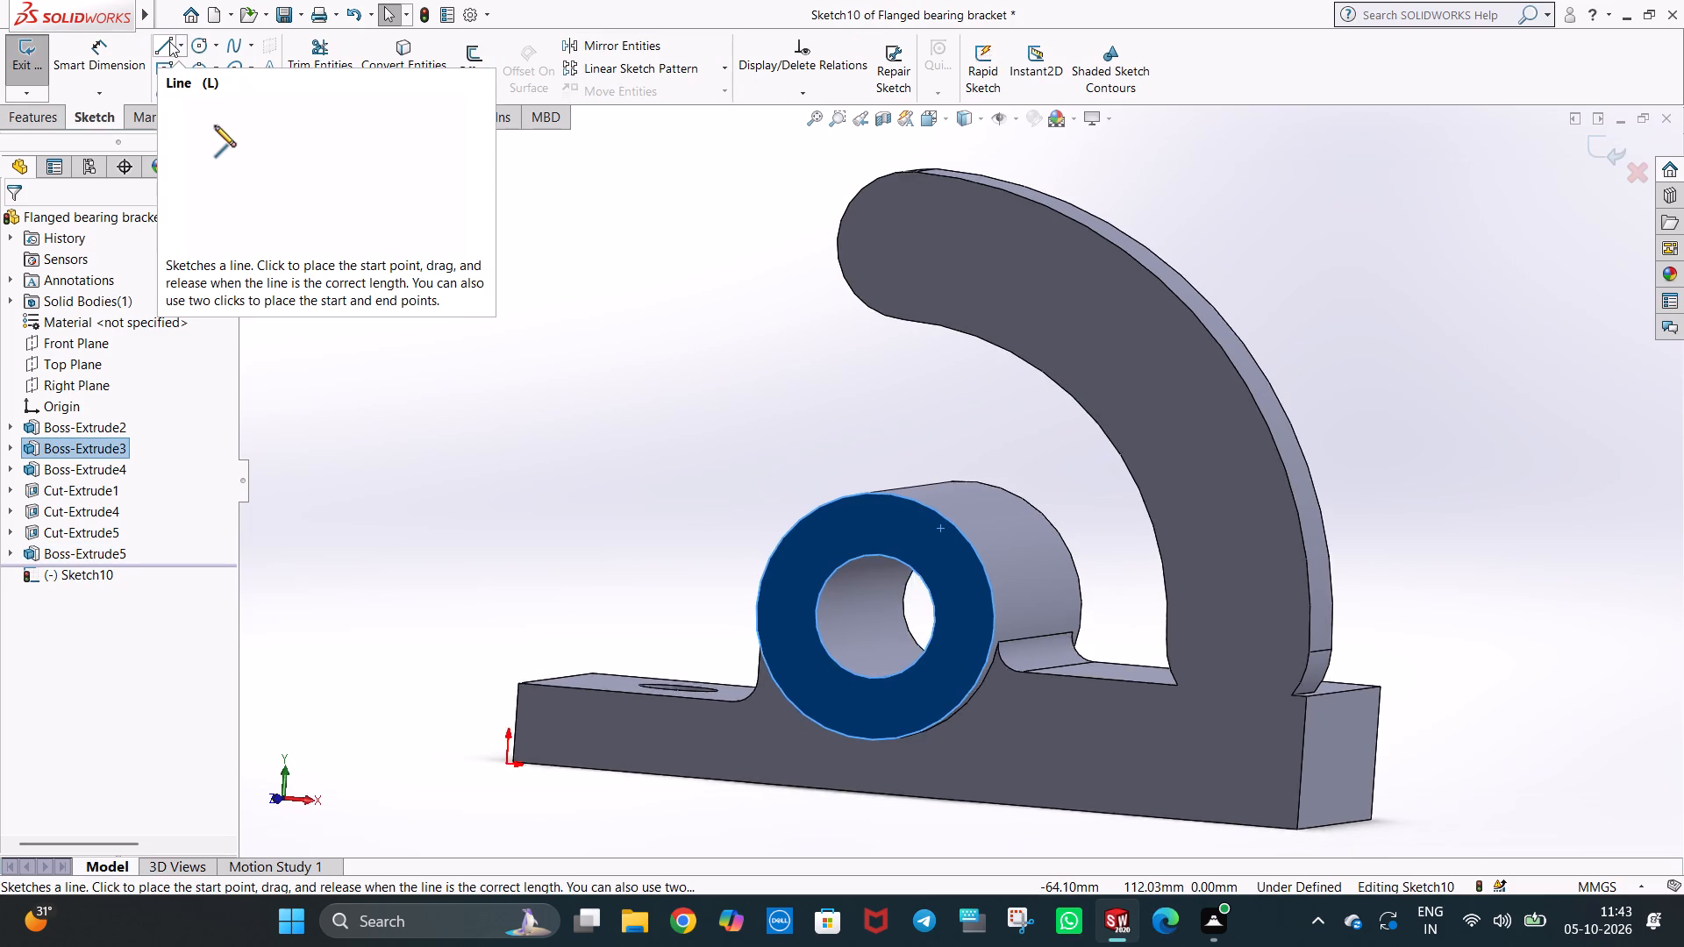
pyautogui.click(167, 41)
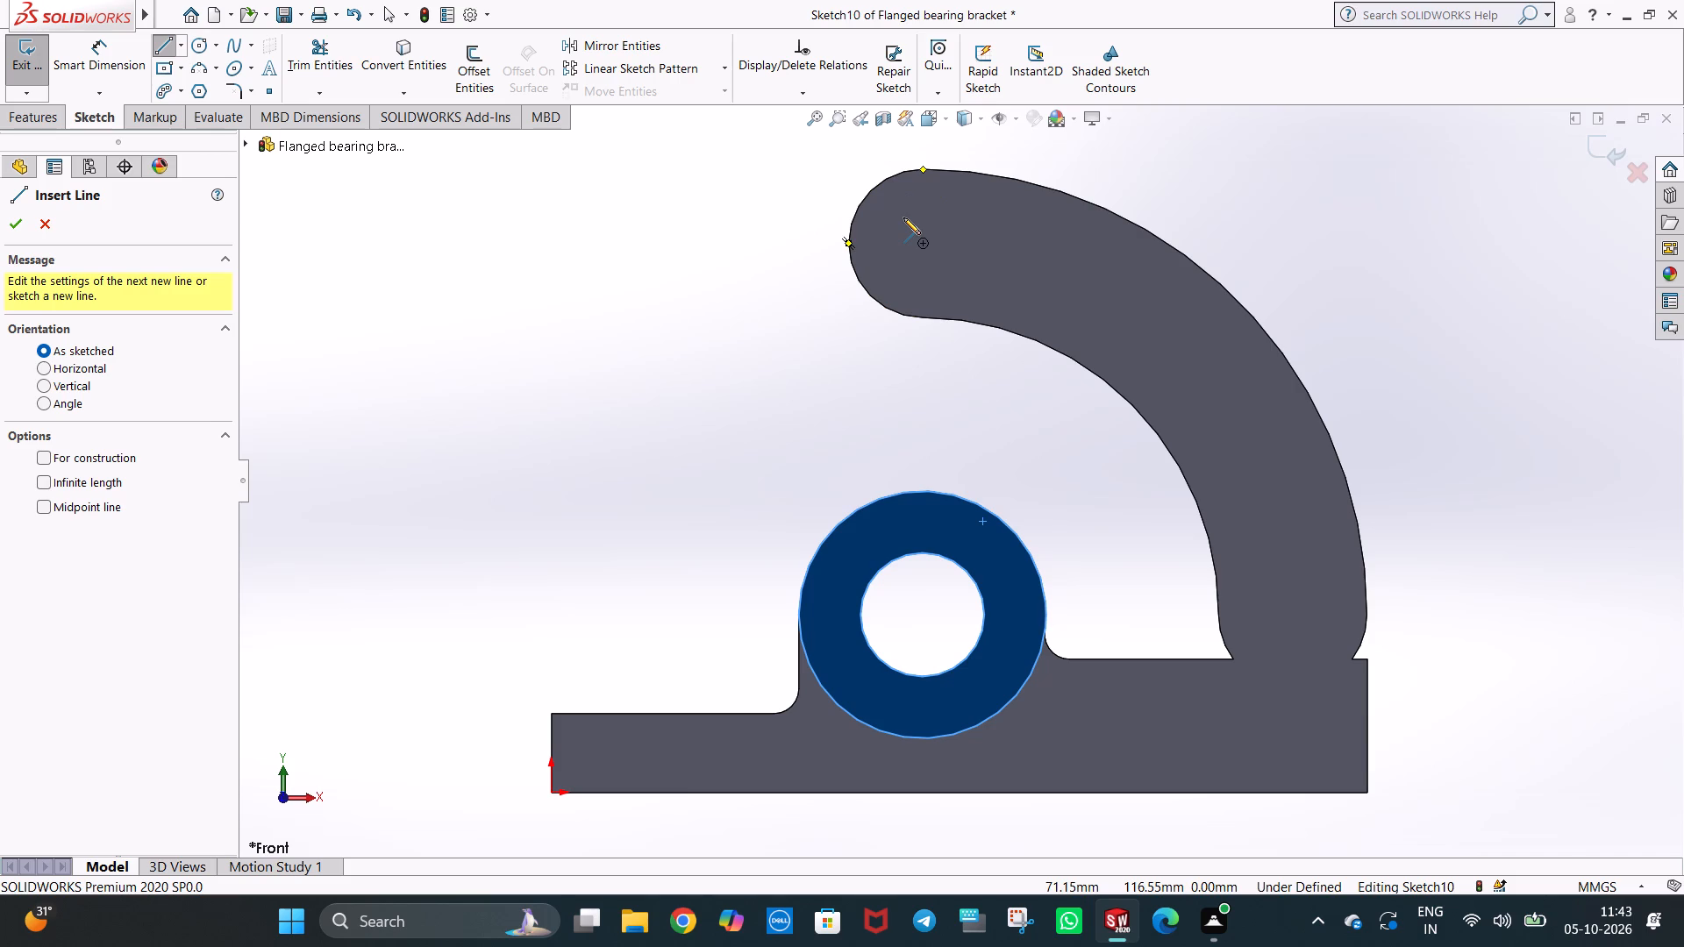
pyautogui.click(848, 243)
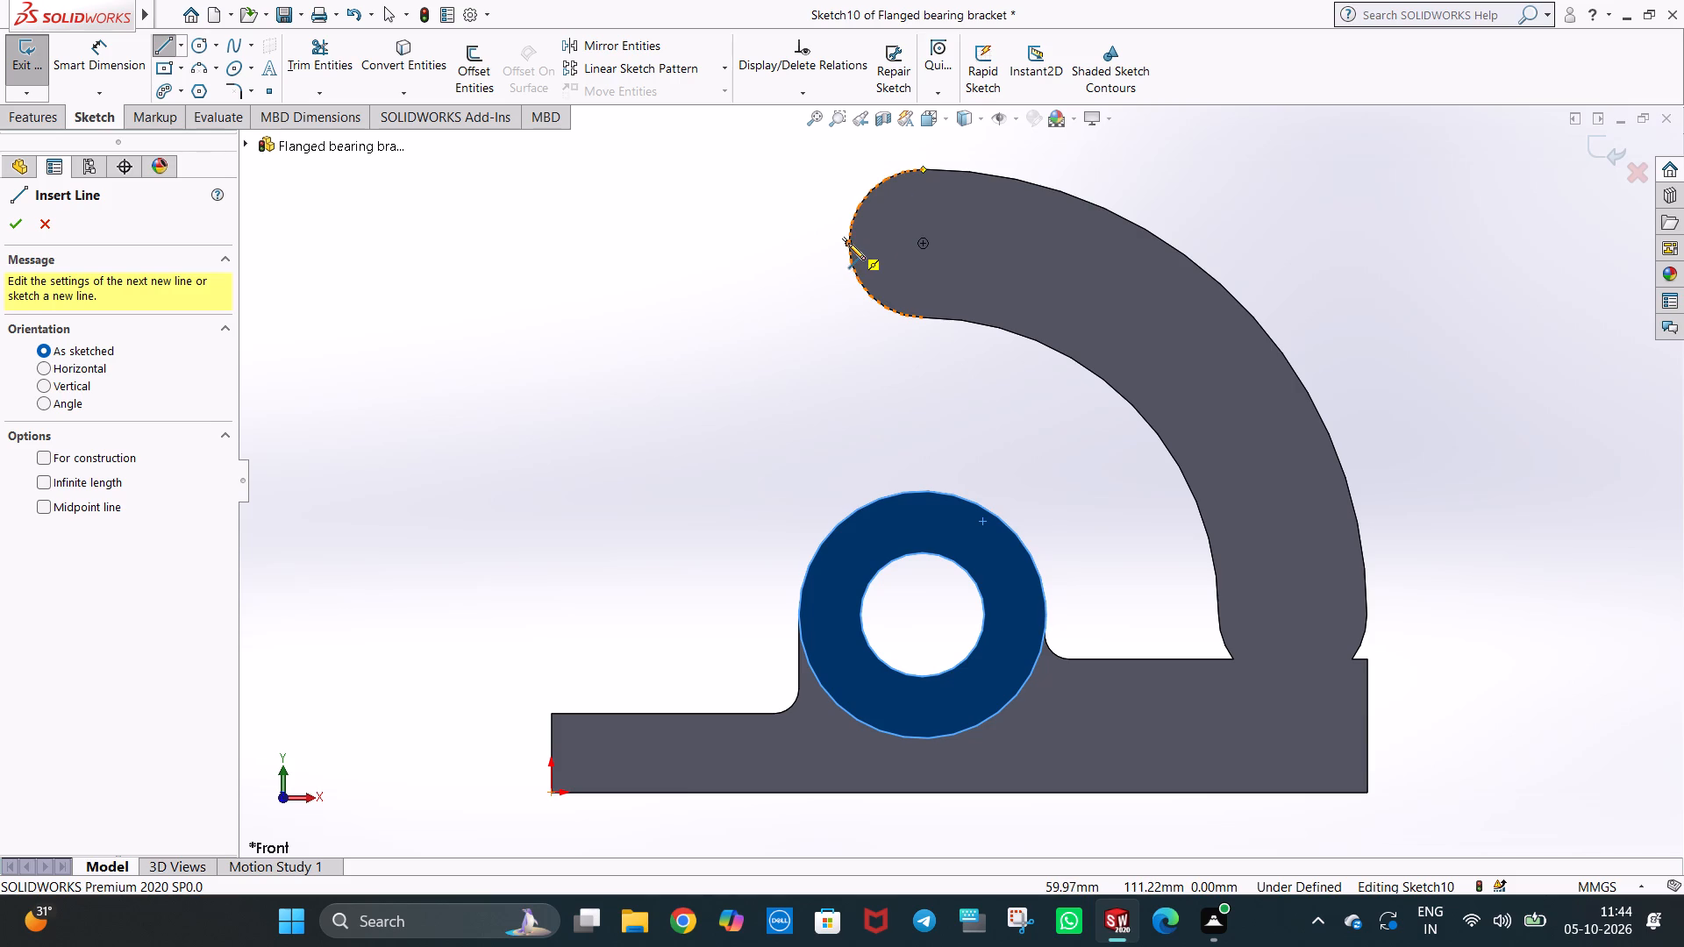
pyautogui.click(848, 516)
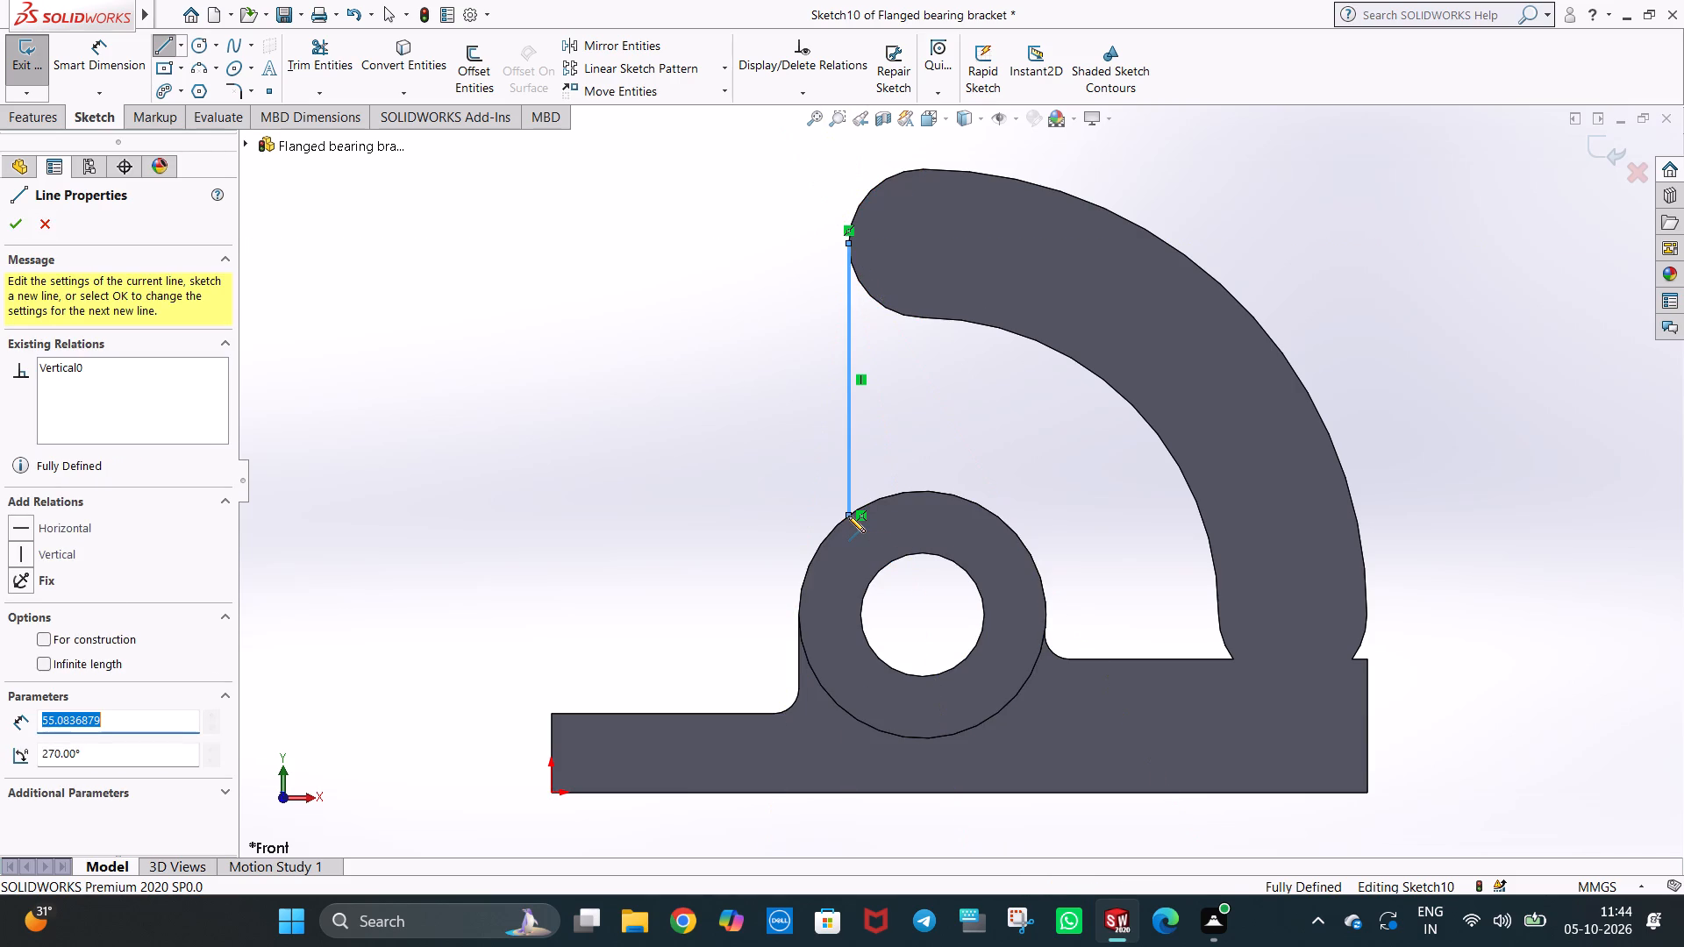
pyautogui.press('Escape')
# Draw a centreline about 75 mm long from the centre of the arm's rounded upper end to the bore centre.
pyautogui.moveTo(914, 466); pyautogui.dragTo(945, 551, button='middle')
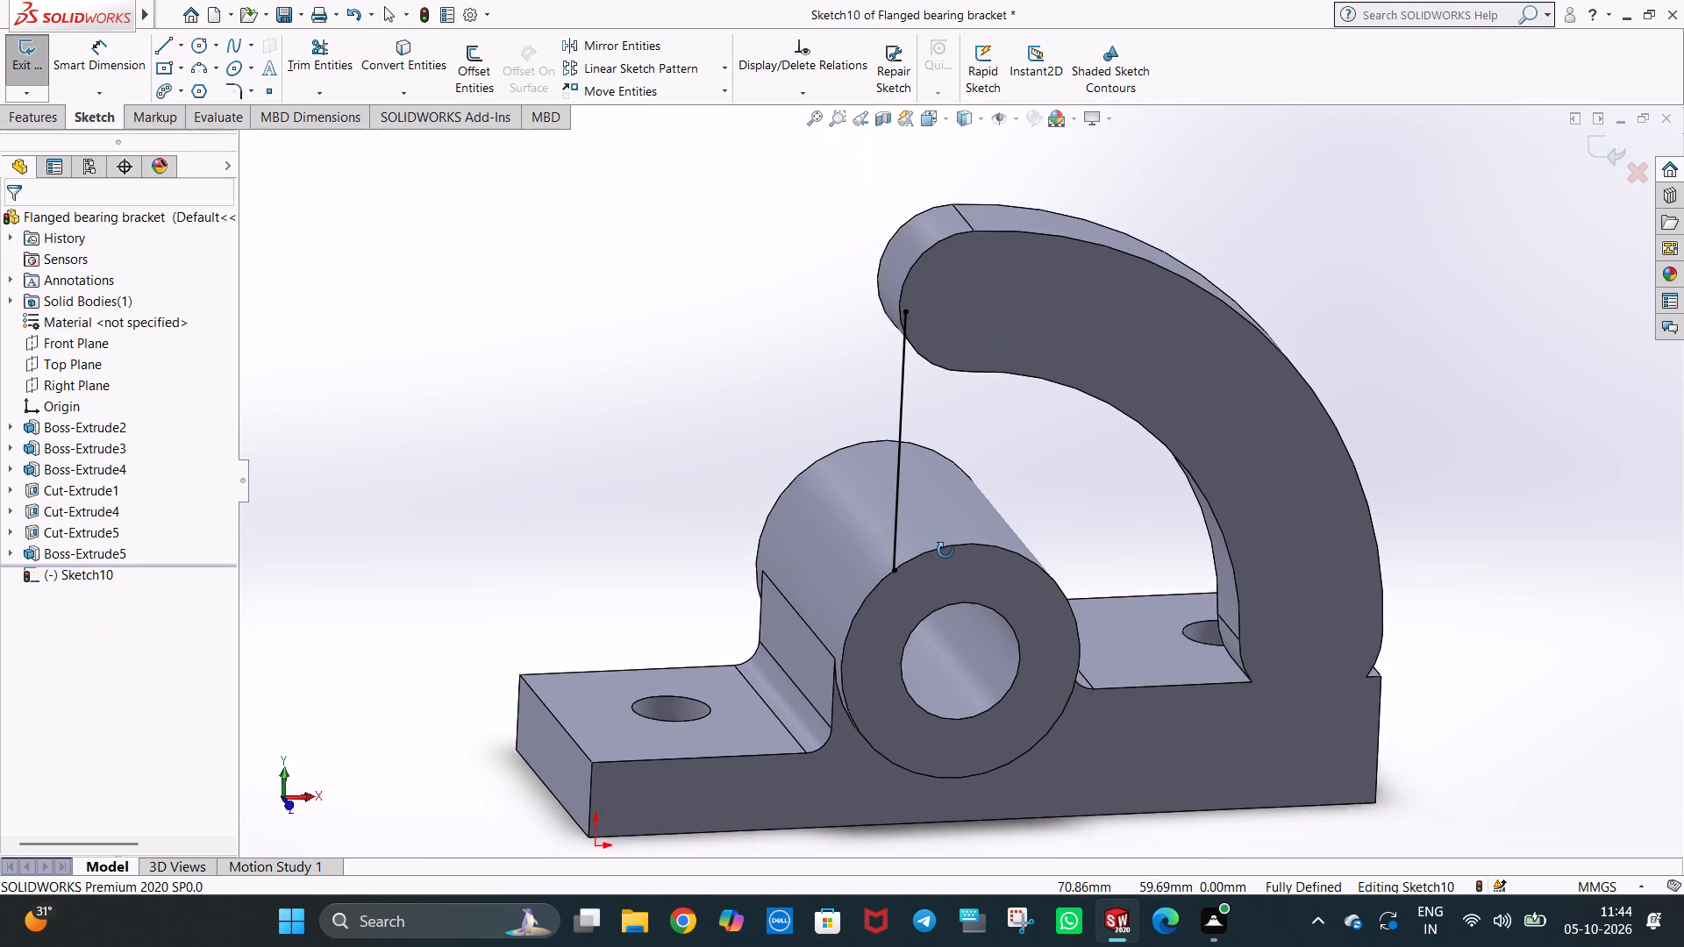
pyautogui.moveTo(945, 551); pyautogui.dragTo(906, 467, button='middle')
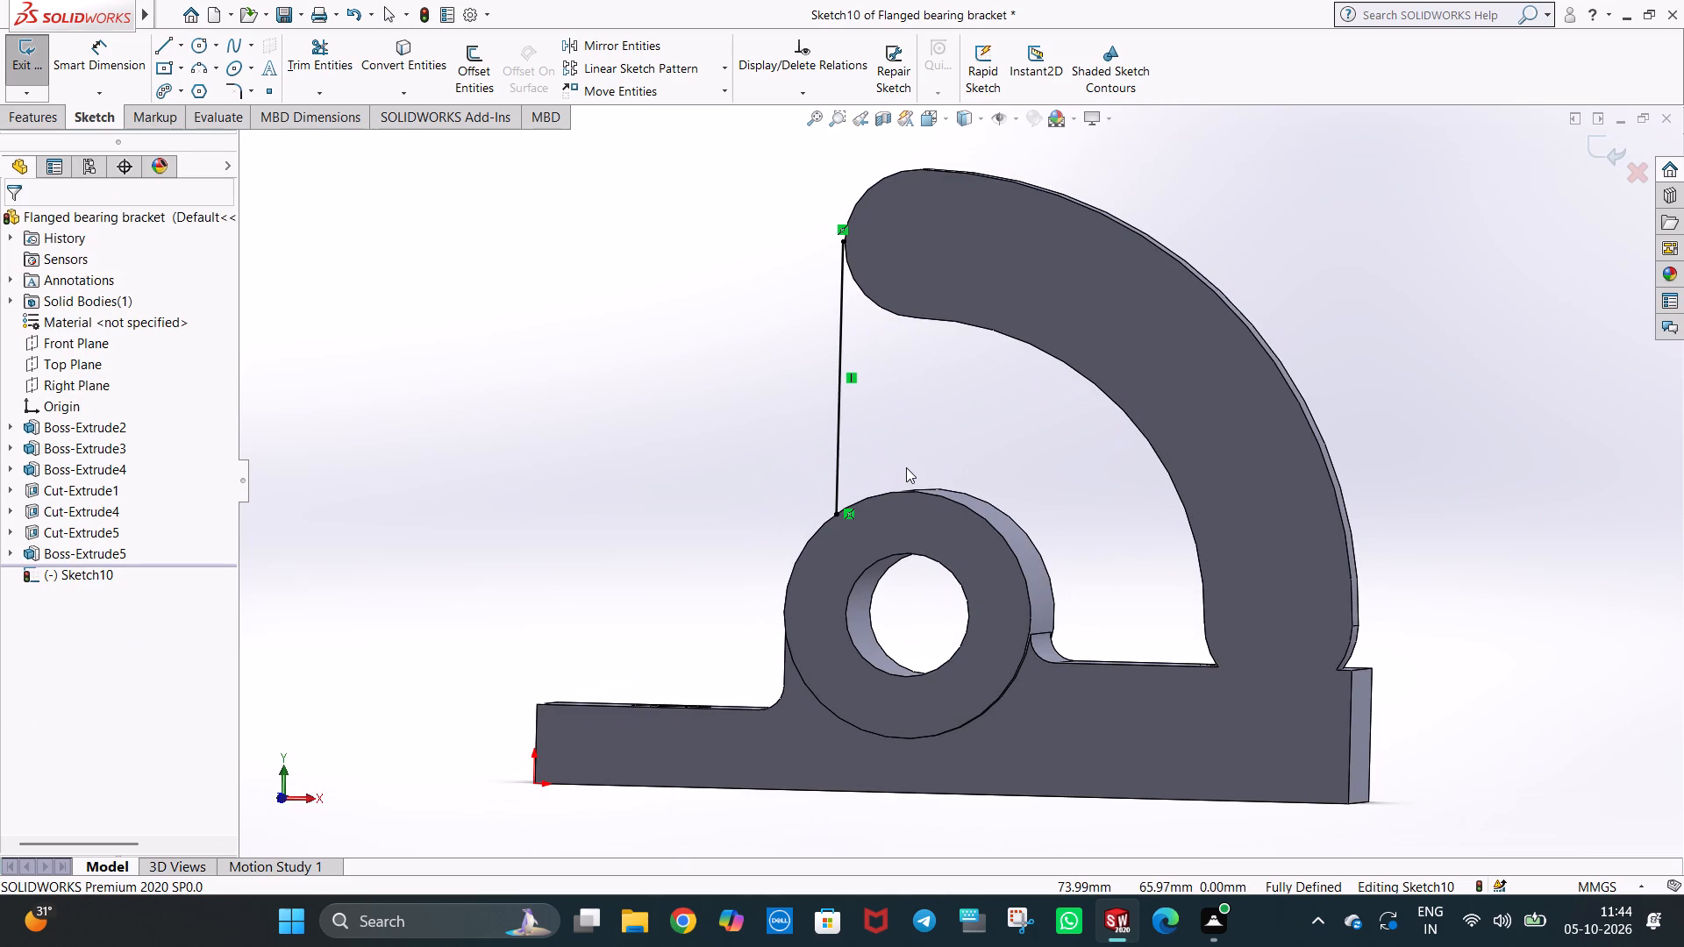
pyautogui.hotkey('ctrl', '1')
pyautogui.click(779, 361)
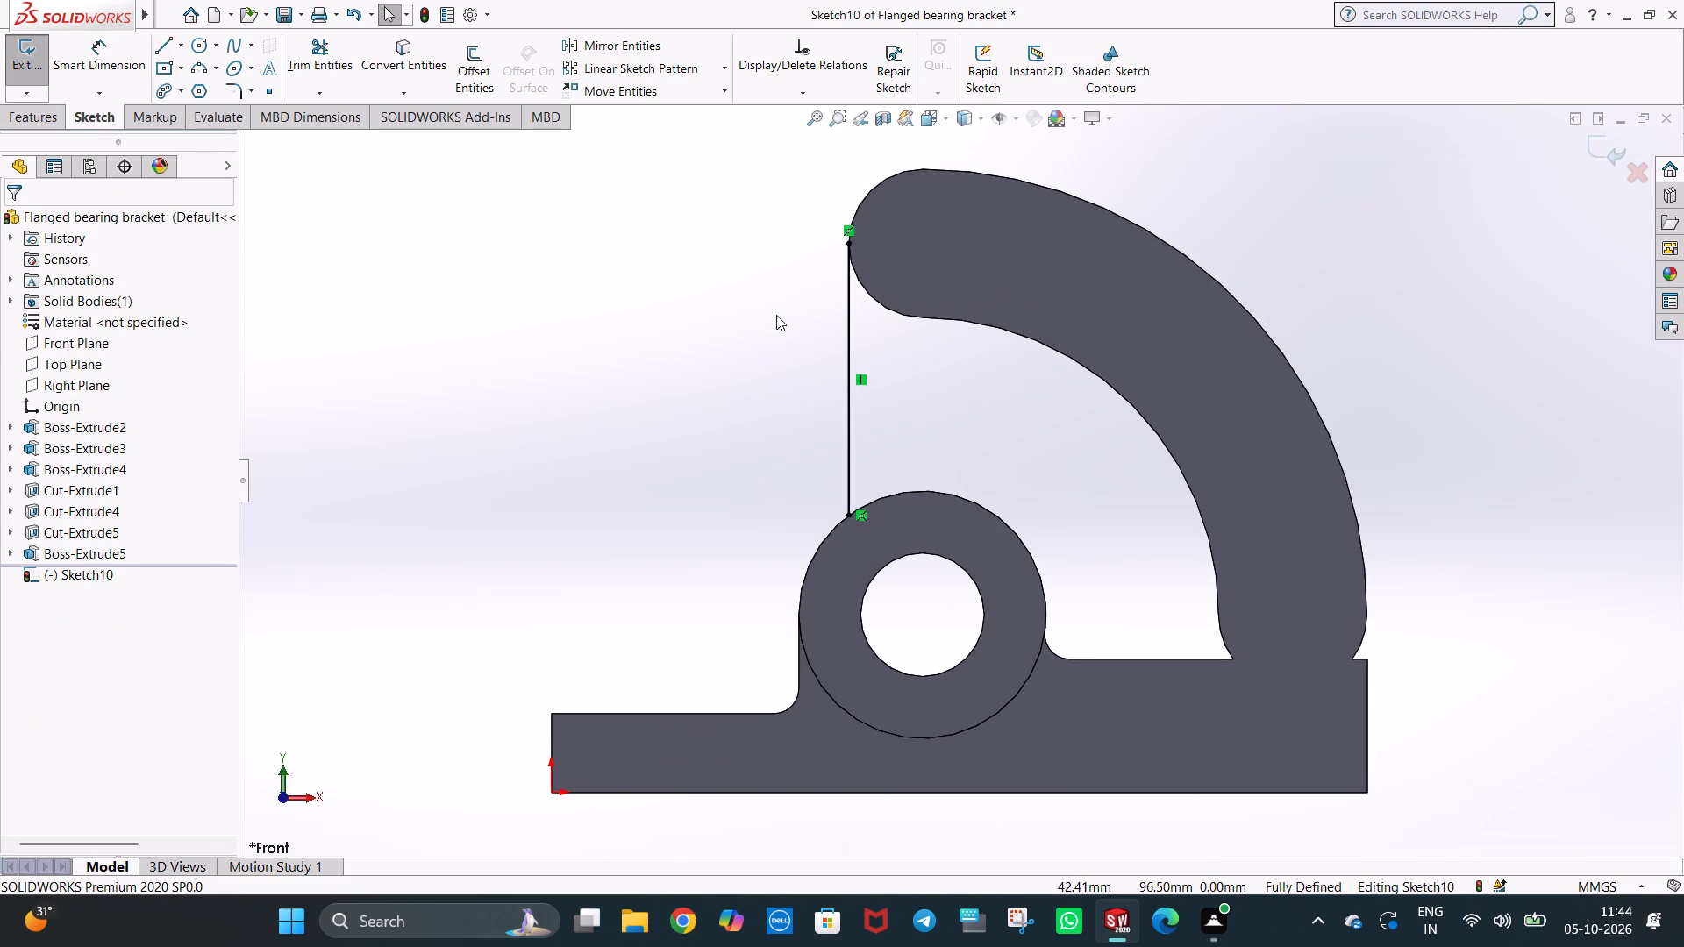
pyautogui.click(182, 44)
pyautogui.click(196, 84)
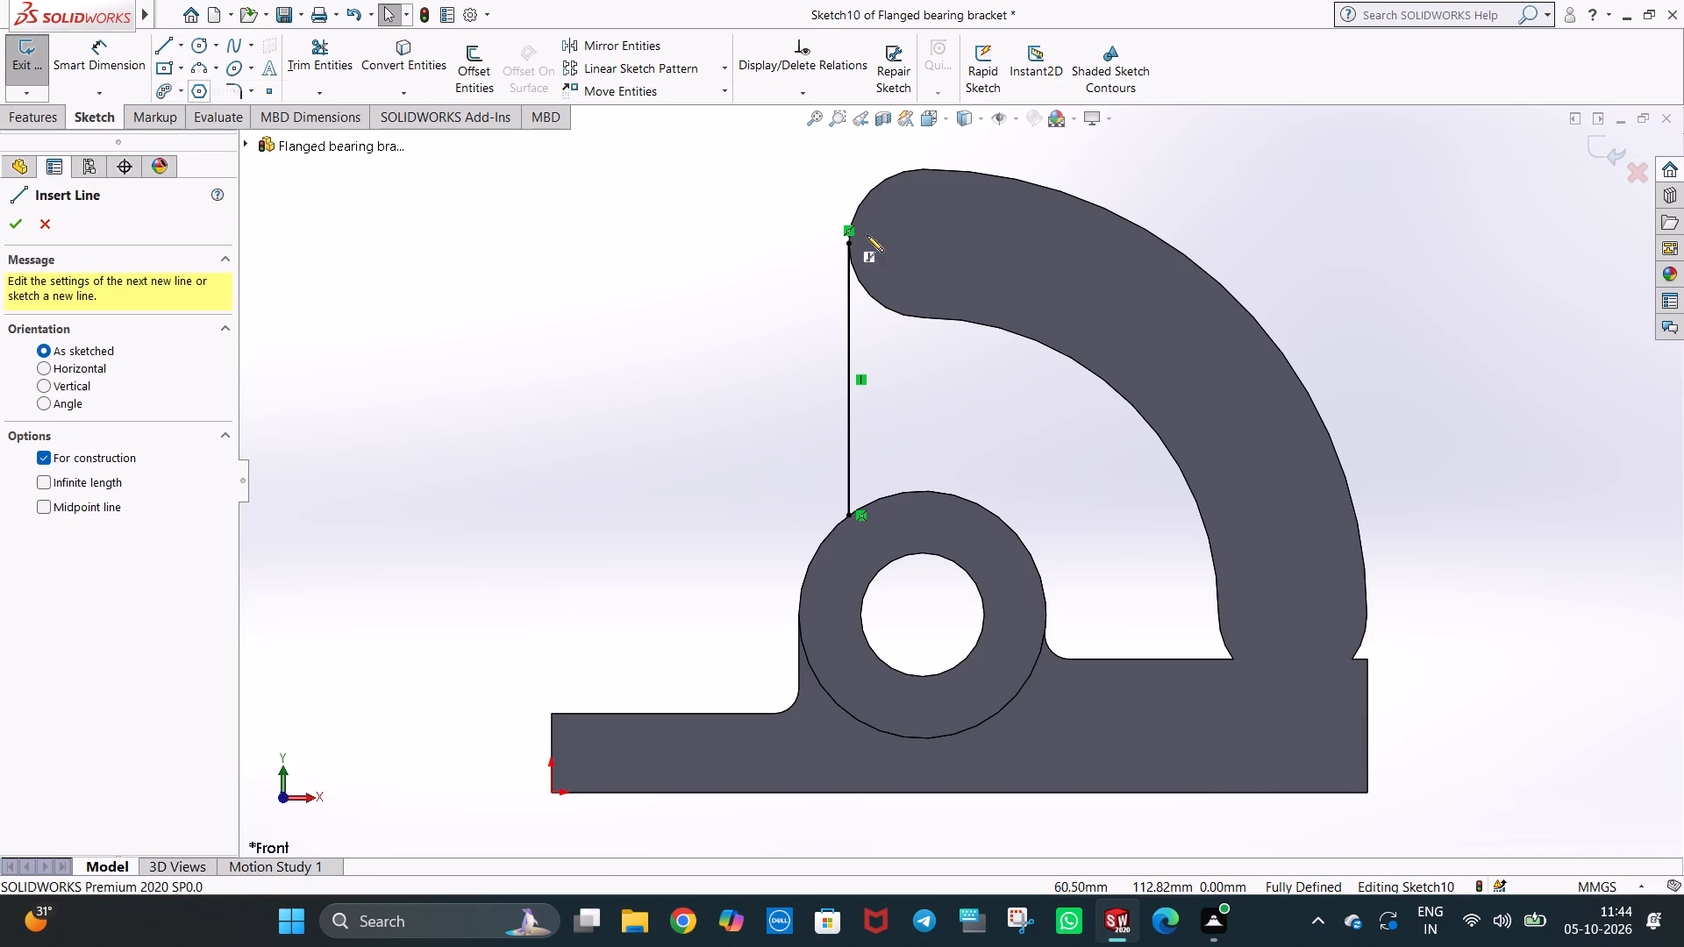
pyautogui.click(925, 244)
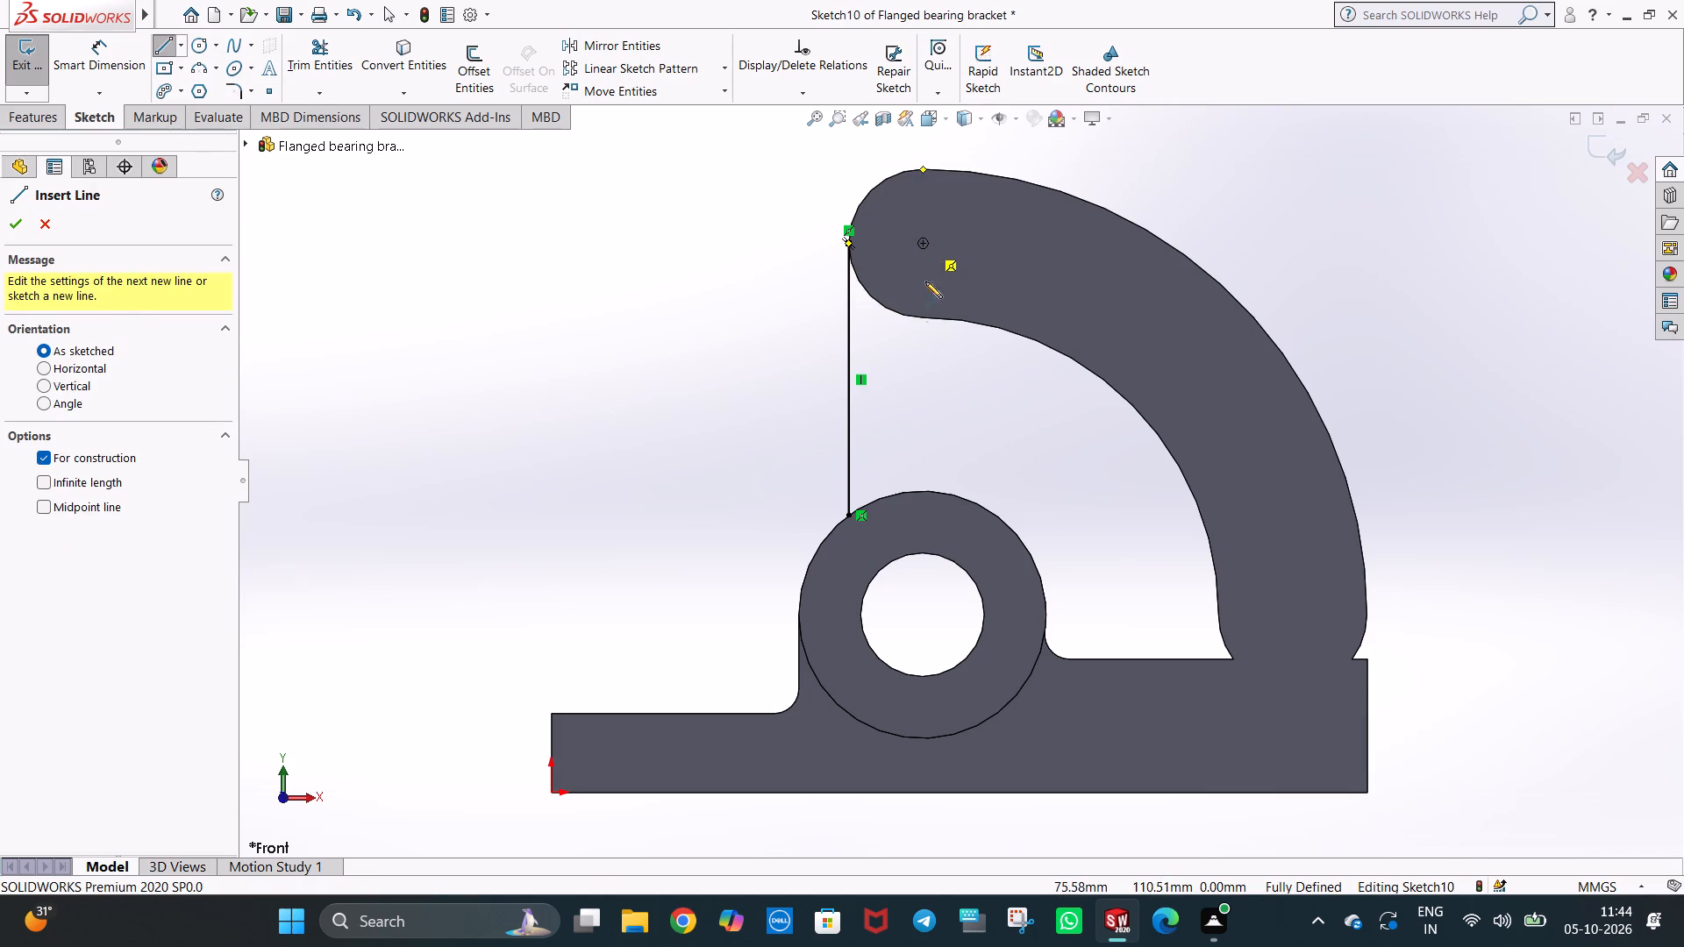
pyautogui.click(924, 615)
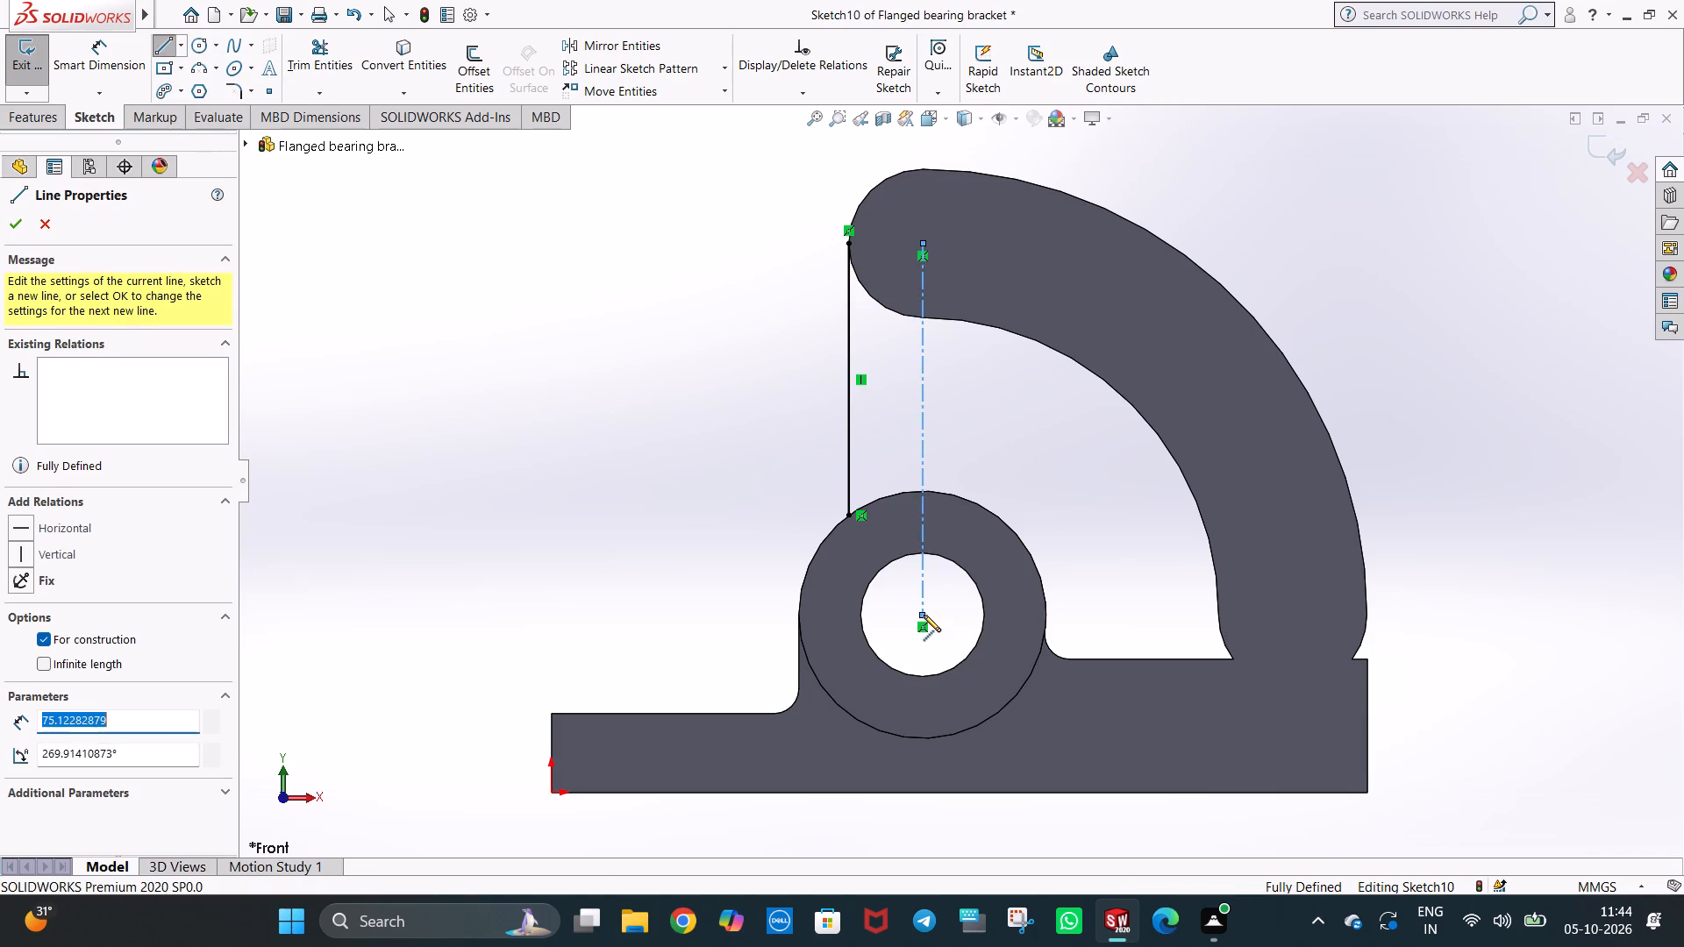
pyautogui.press('Escape')
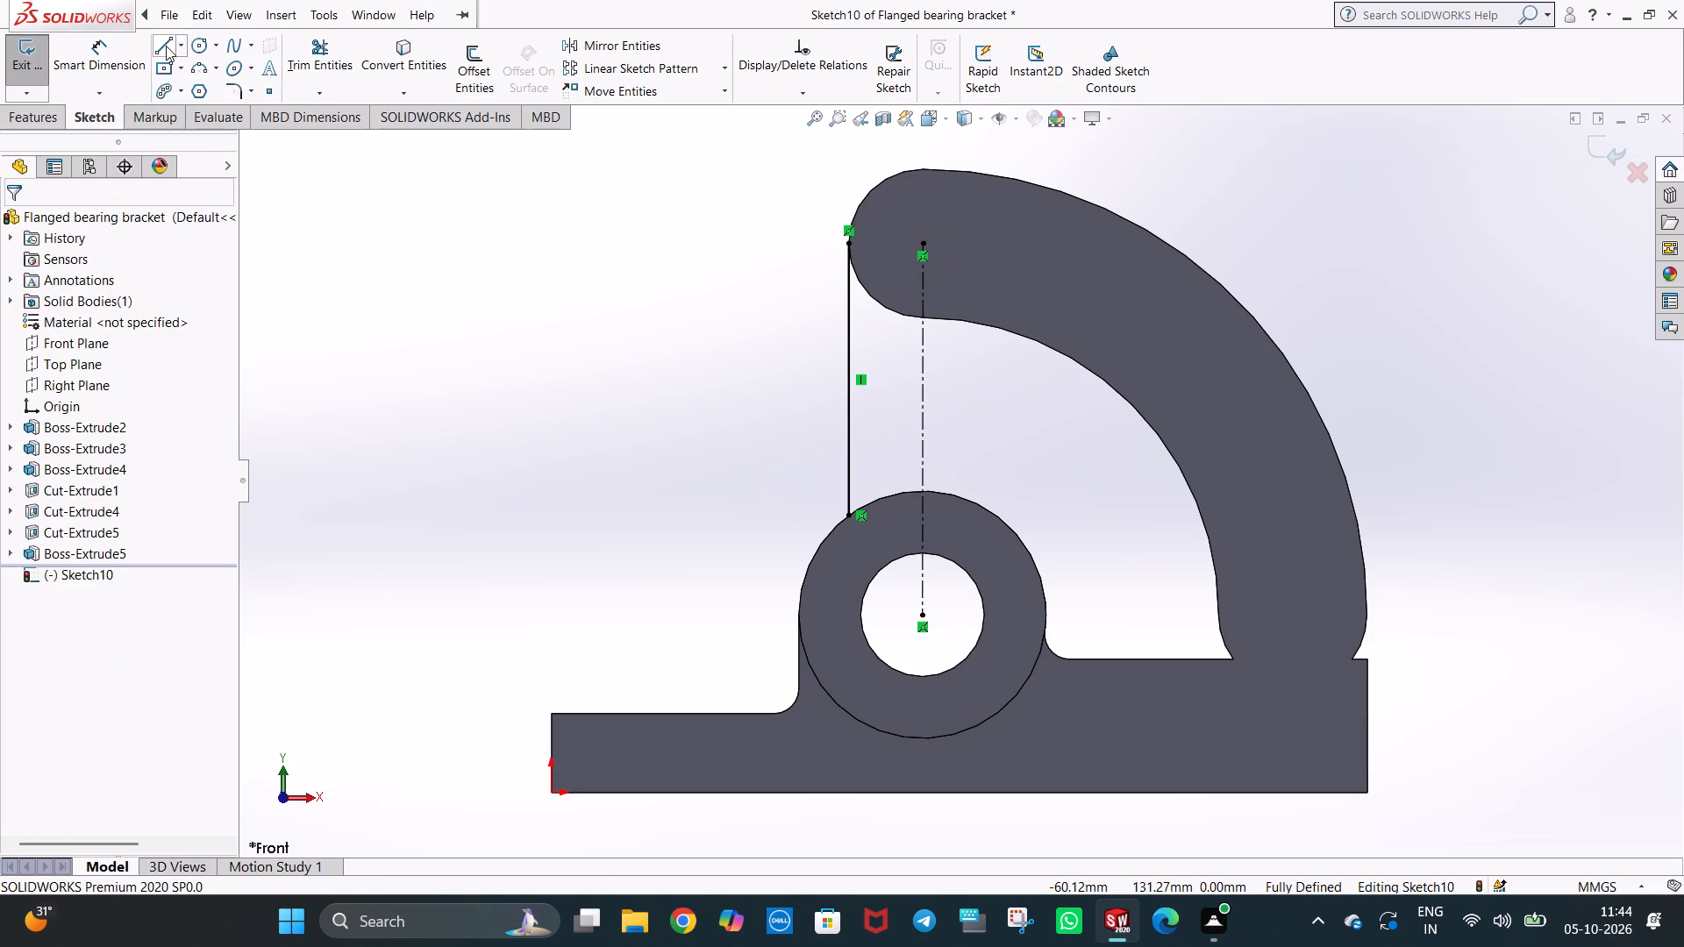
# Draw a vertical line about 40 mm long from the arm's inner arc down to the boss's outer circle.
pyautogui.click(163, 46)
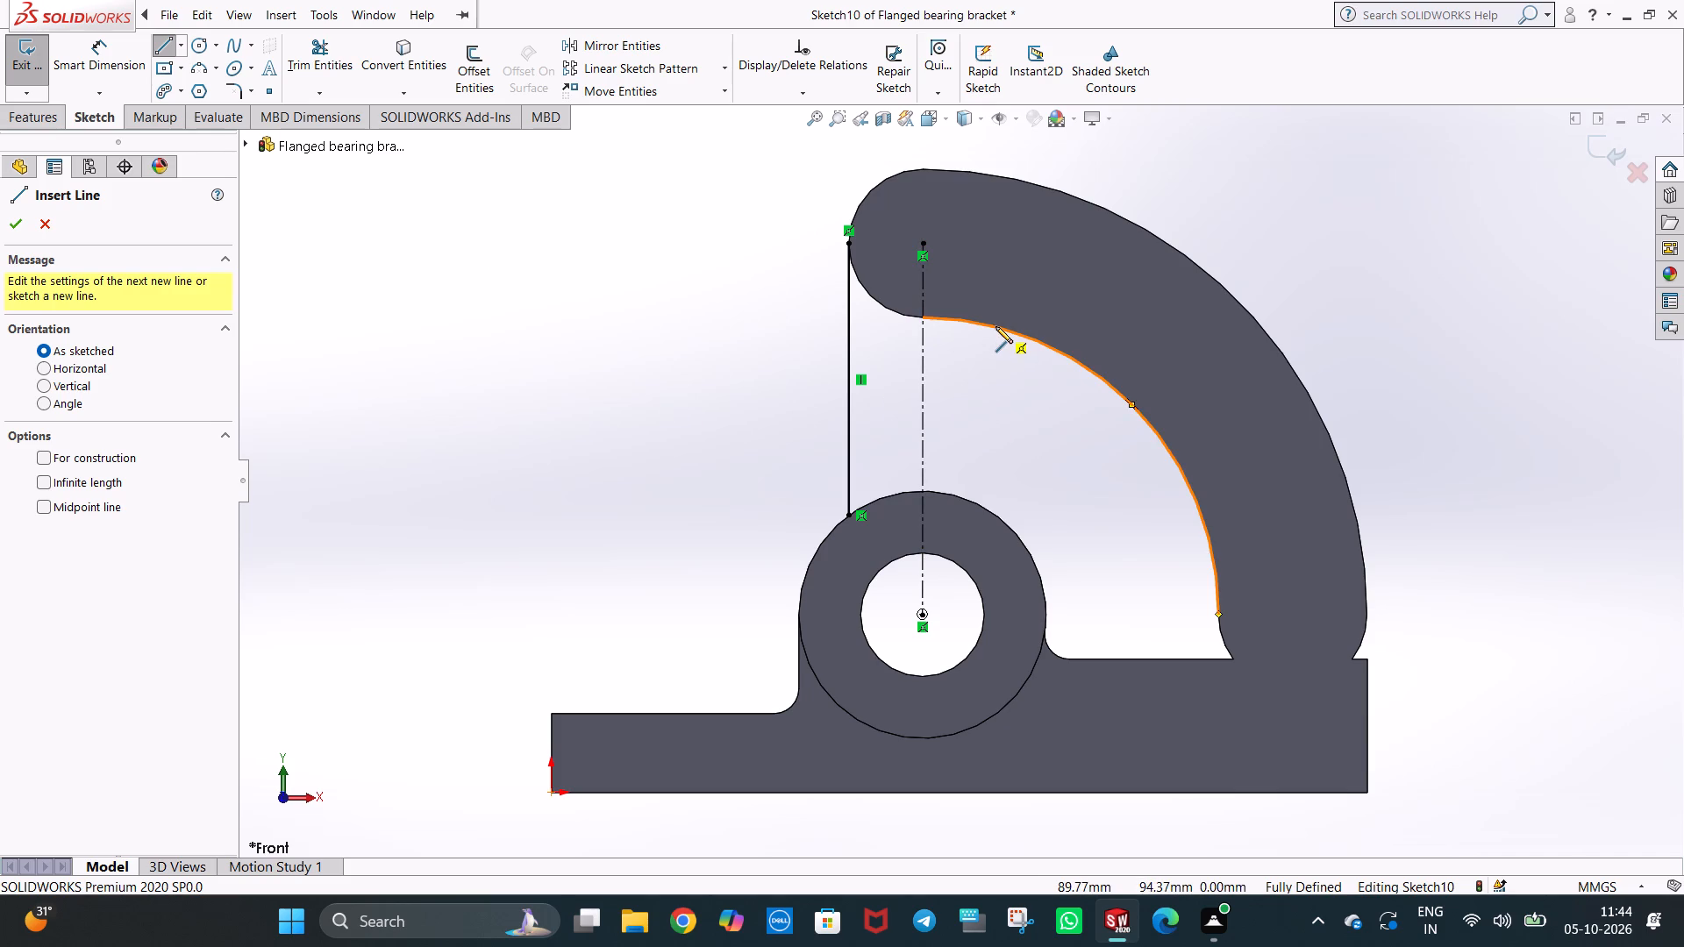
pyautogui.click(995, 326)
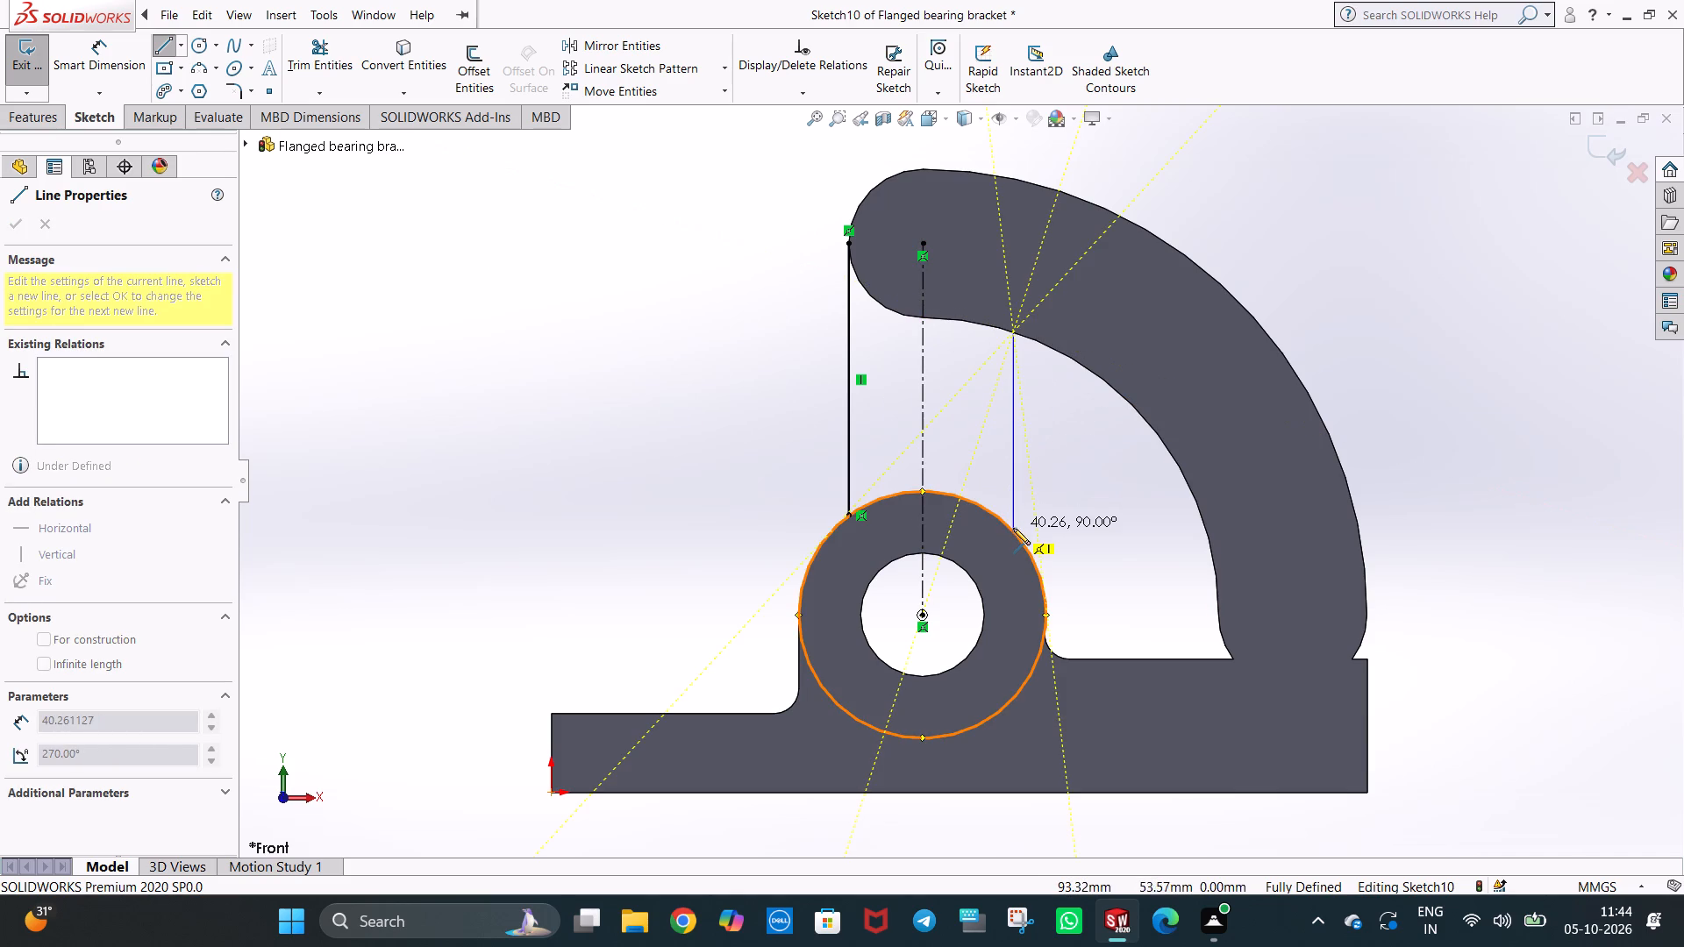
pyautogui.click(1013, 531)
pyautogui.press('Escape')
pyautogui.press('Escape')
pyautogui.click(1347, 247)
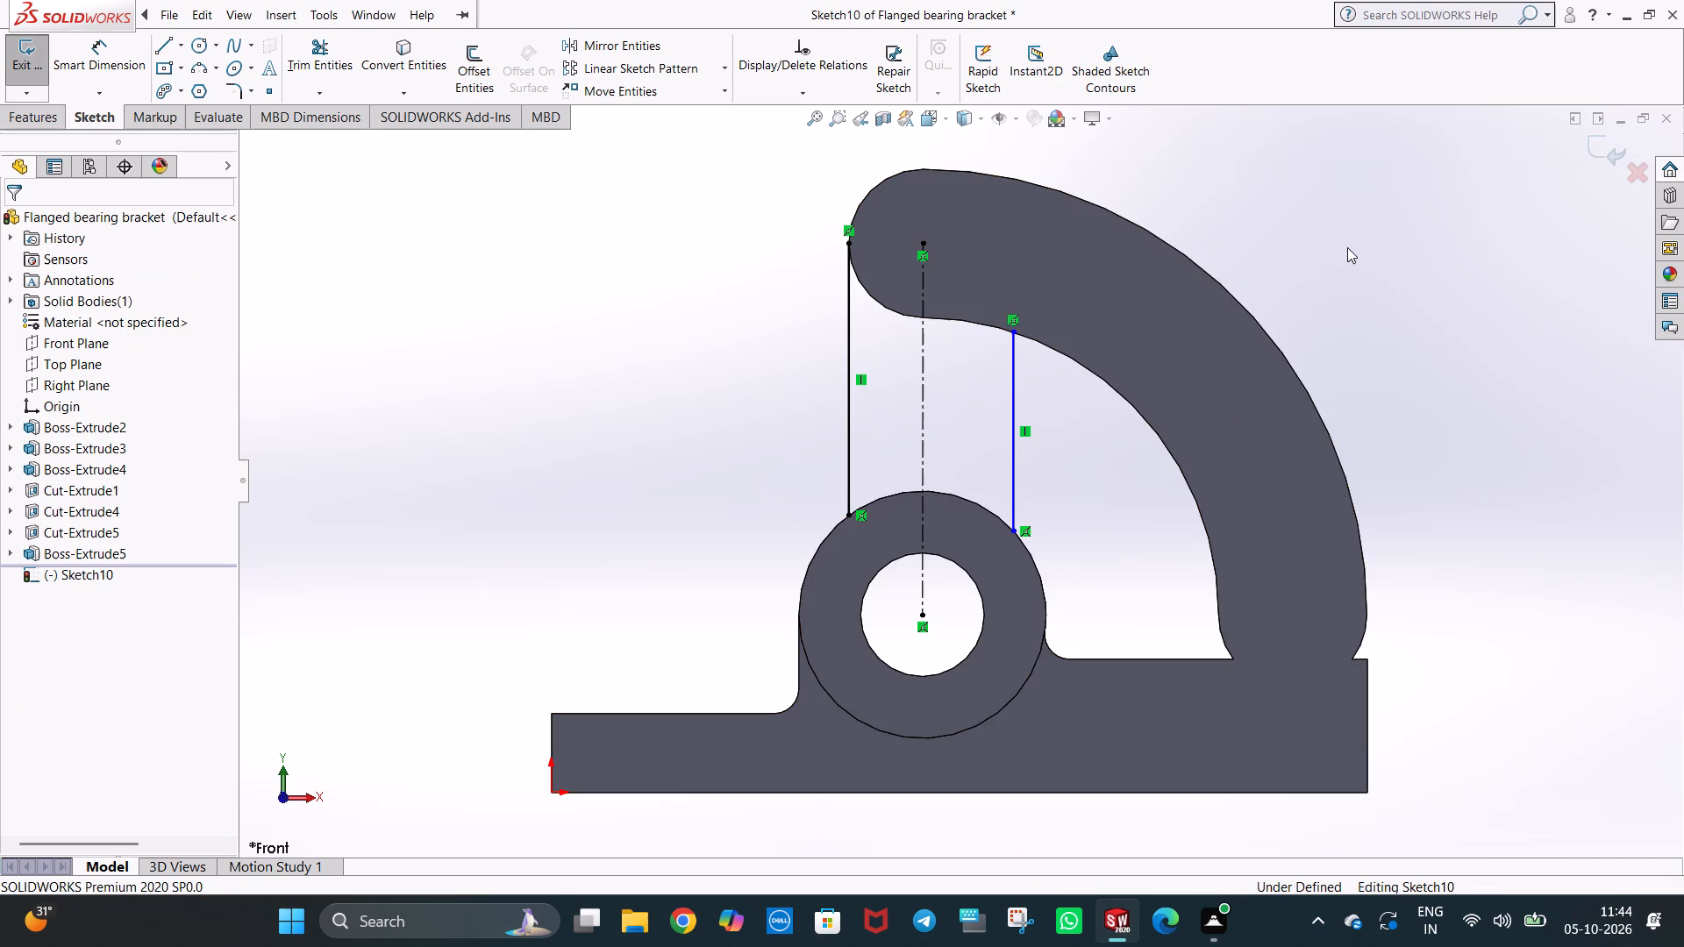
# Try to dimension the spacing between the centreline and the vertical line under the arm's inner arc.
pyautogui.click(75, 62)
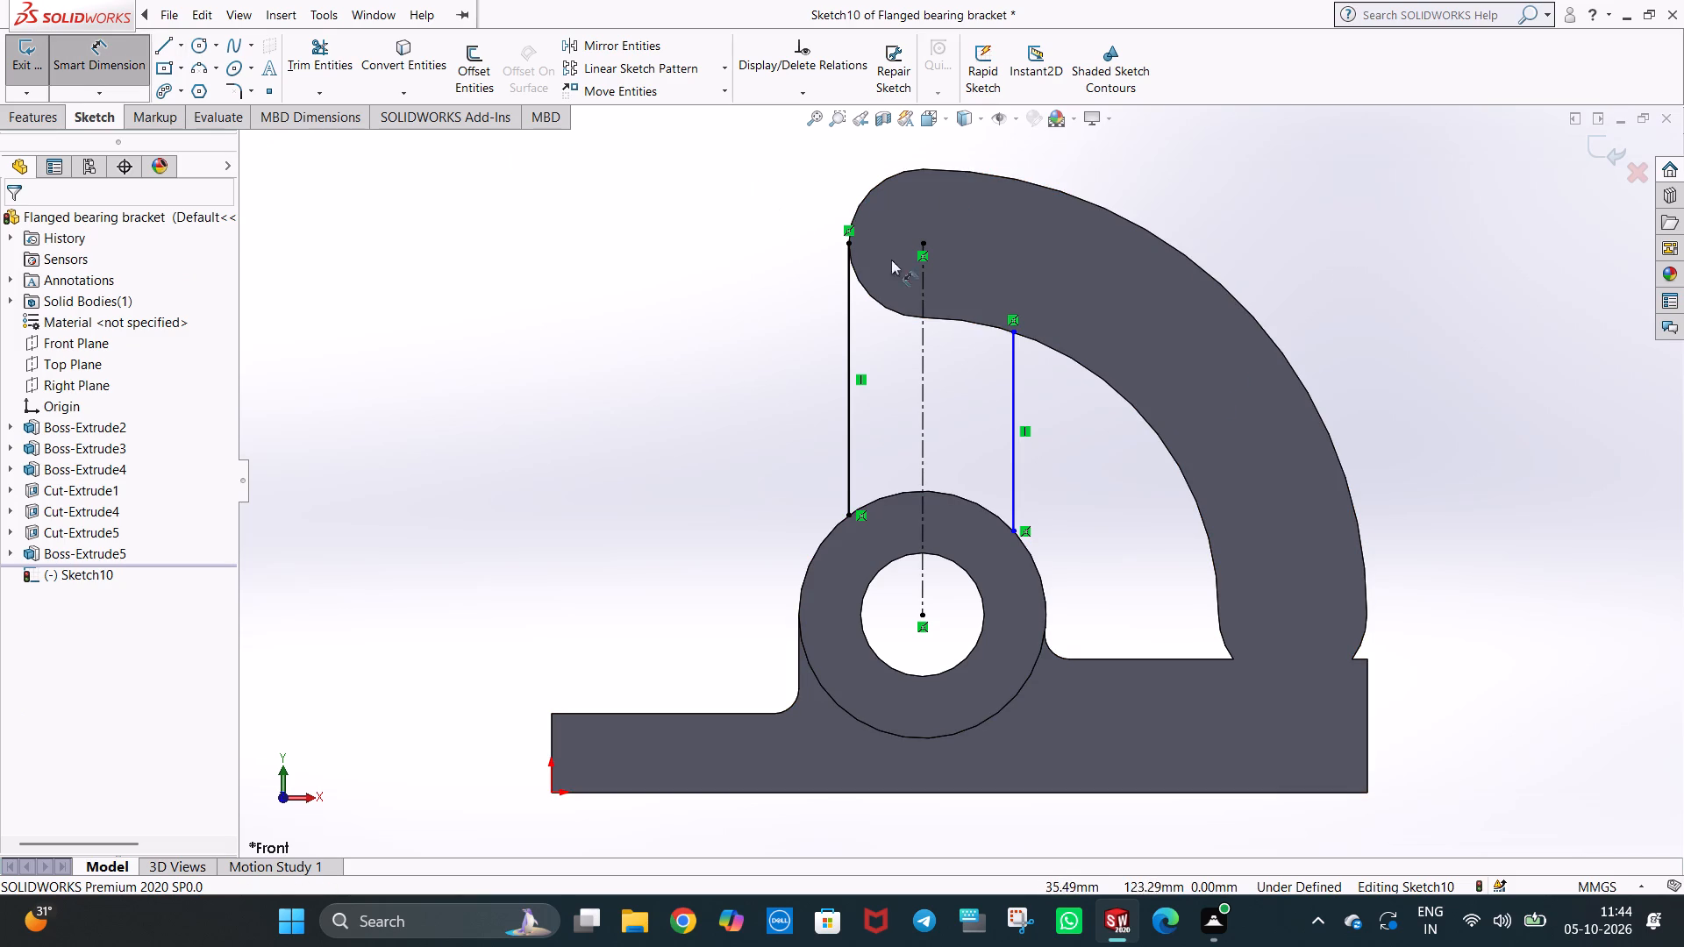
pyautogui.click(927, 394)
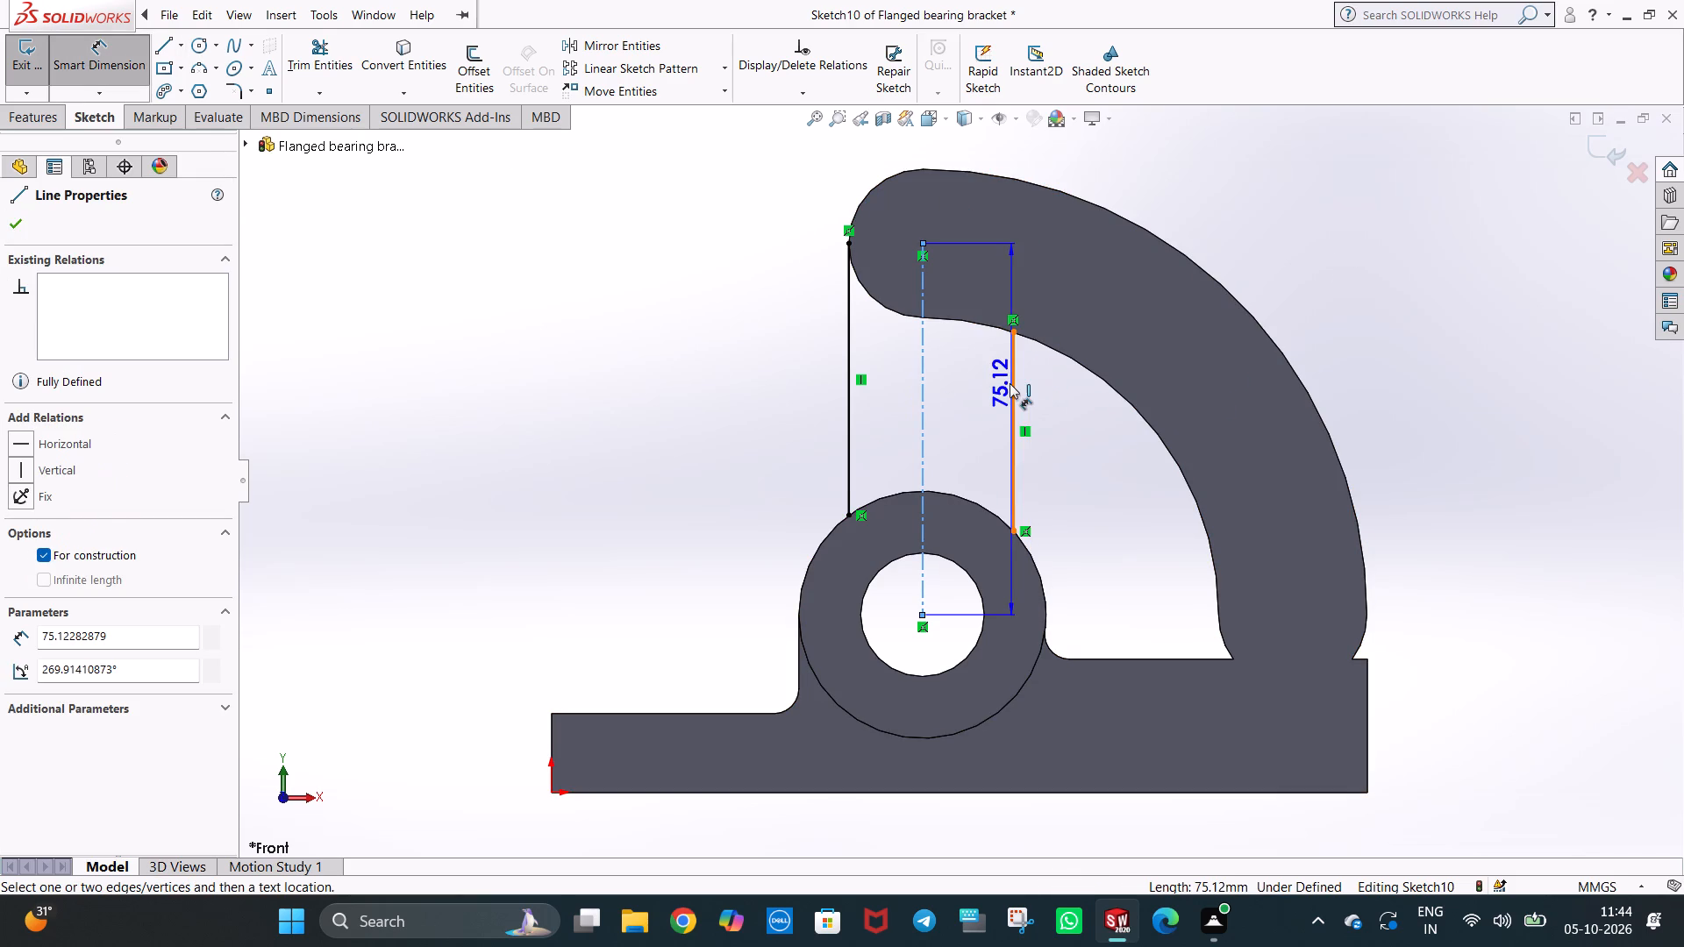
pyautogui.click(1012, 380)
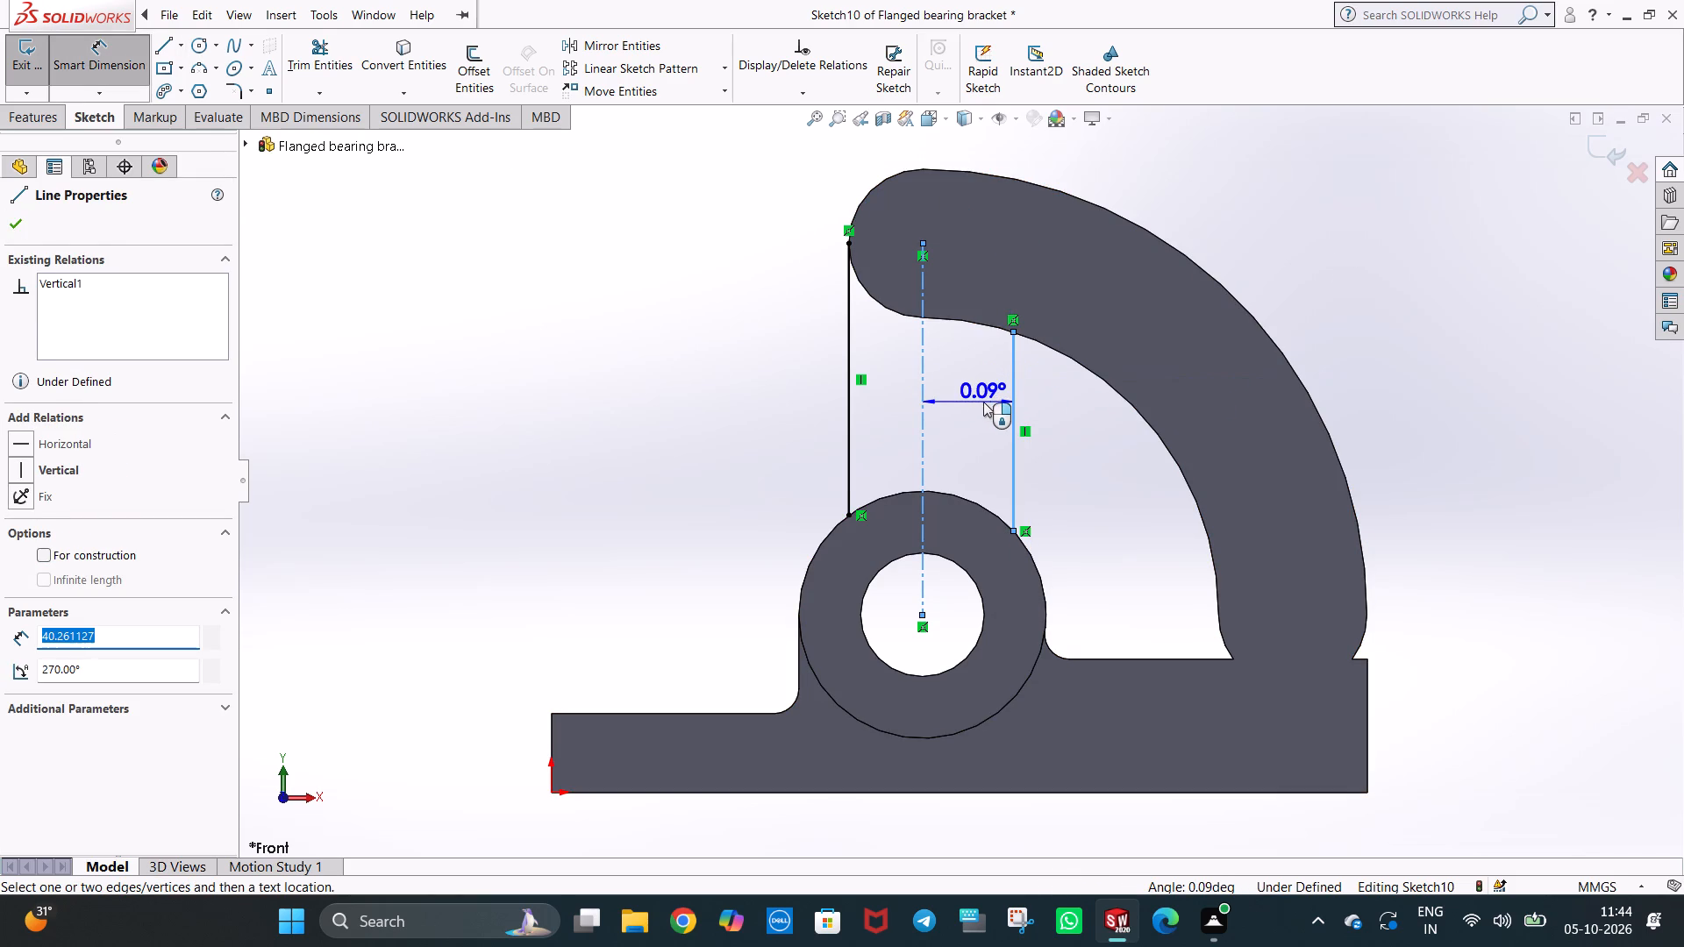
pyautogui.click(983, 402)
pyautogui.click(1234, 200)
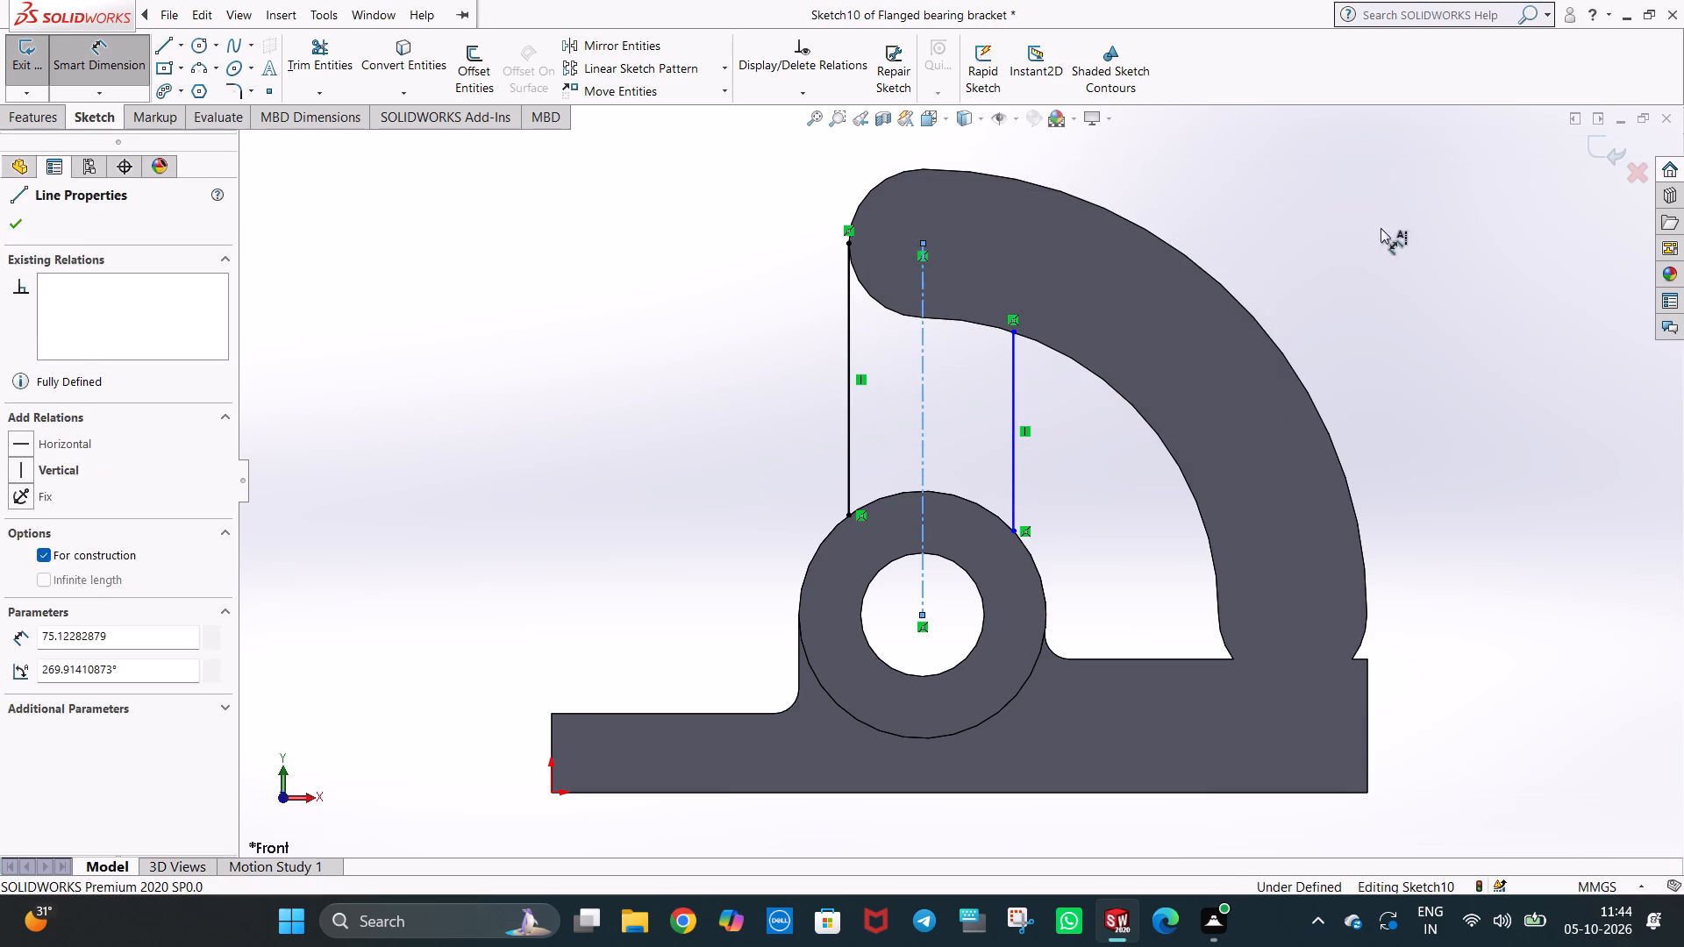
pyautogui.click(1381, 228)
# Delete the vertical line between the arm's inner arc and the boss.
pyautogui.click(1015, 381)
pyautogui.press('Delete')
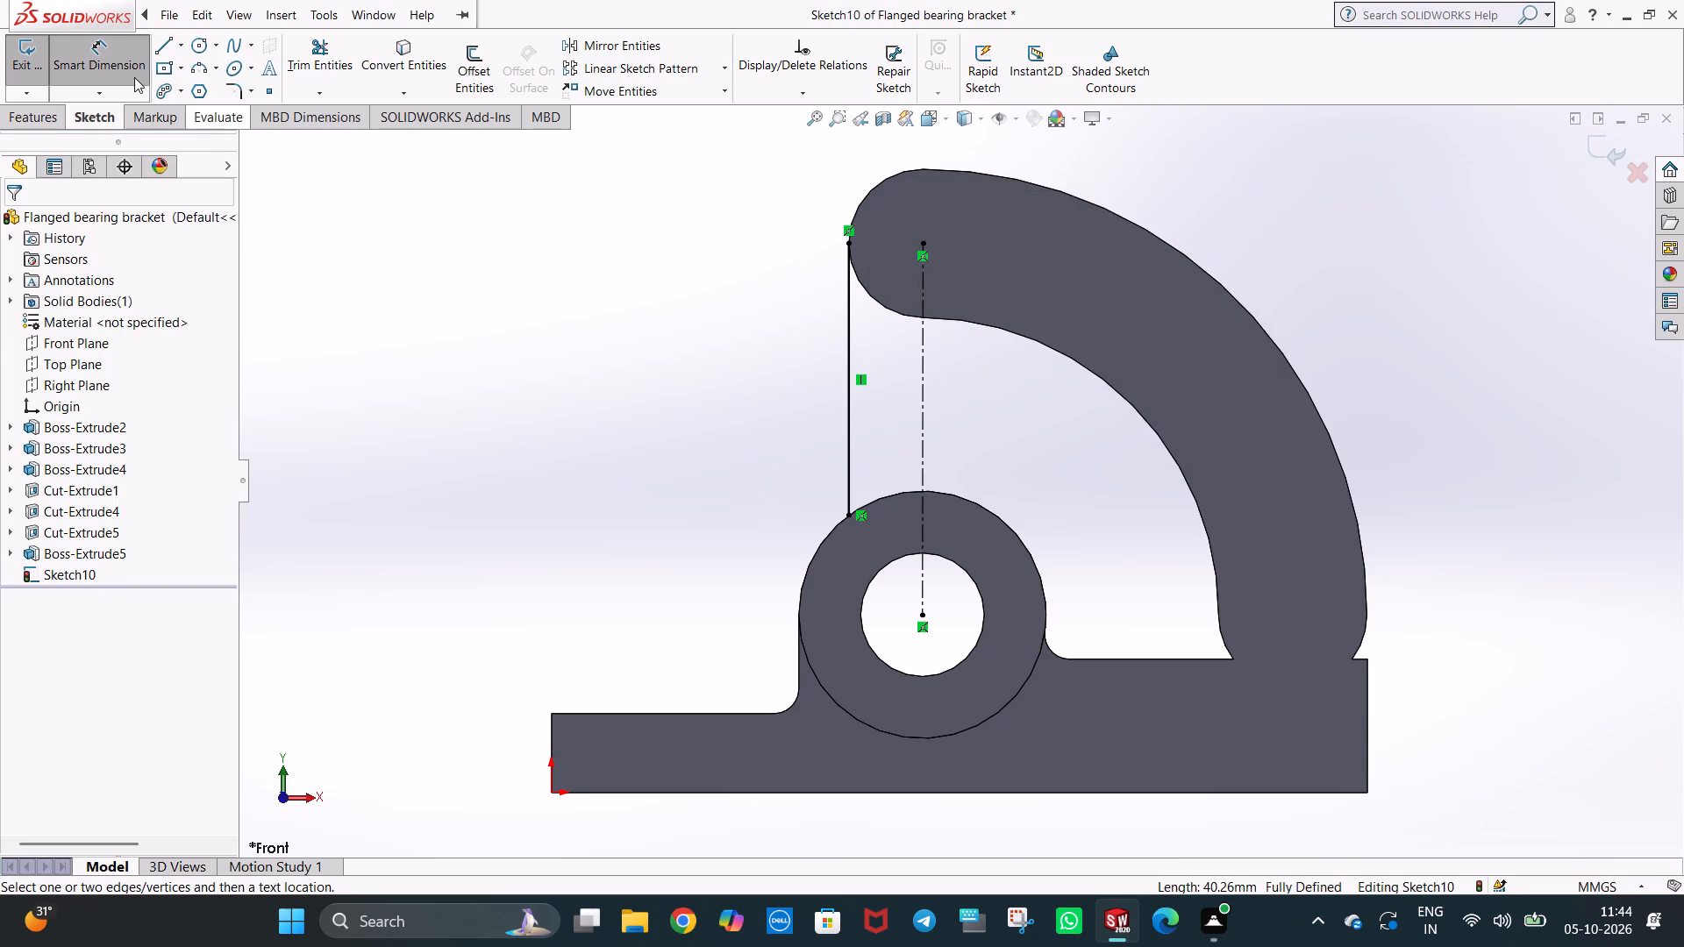
# Mirror the vertical line at the arm's tip about the centreline, keeping the original as a copy.
pyautogui.click(628, 52)
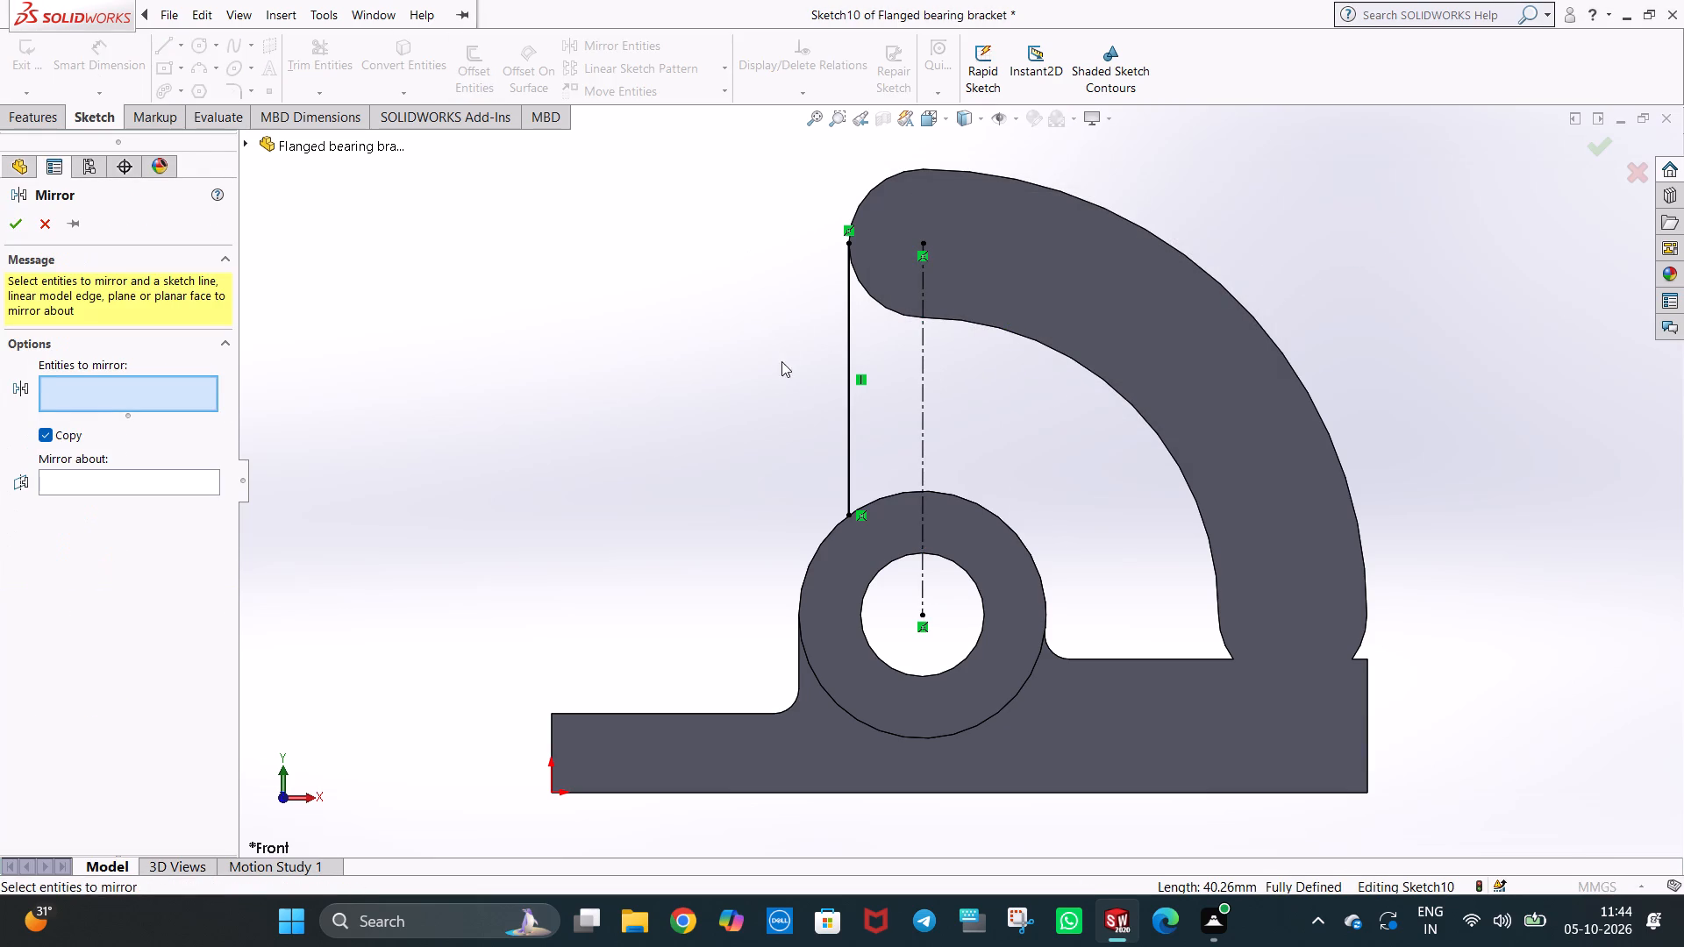
pyautogui.click(848, 388)
pyautogui.click(167, 481)
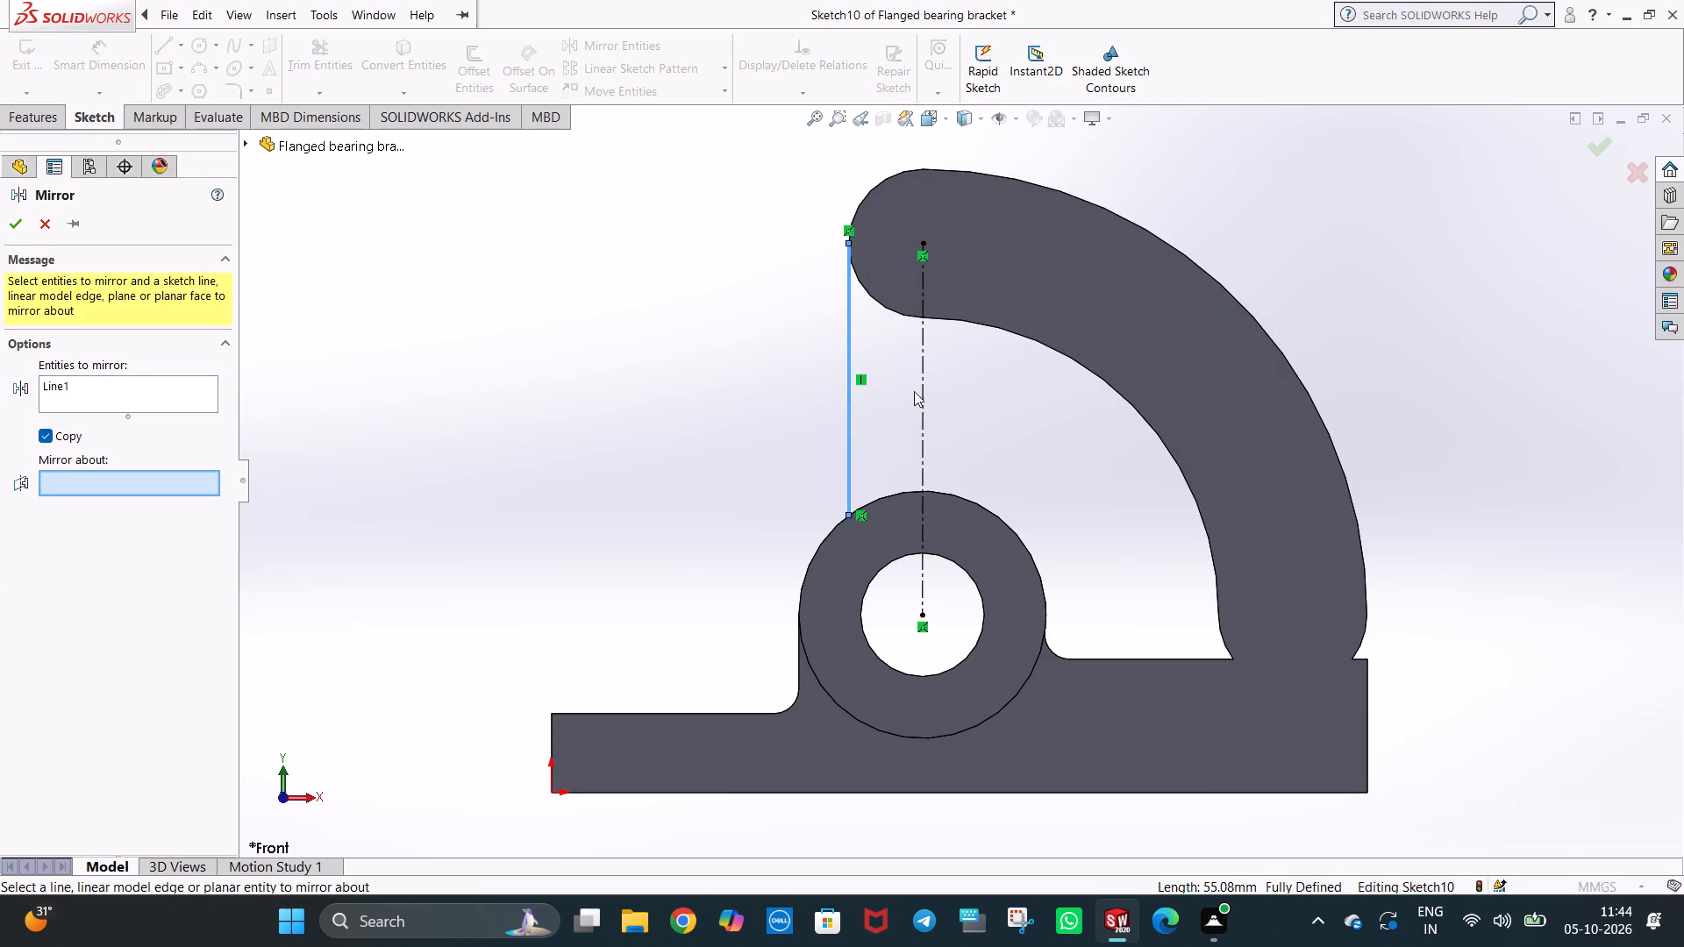
pyautogui.click(924, 381)
pyautogui.rightClick(924, 381)
pyautogui.click(753, 374)
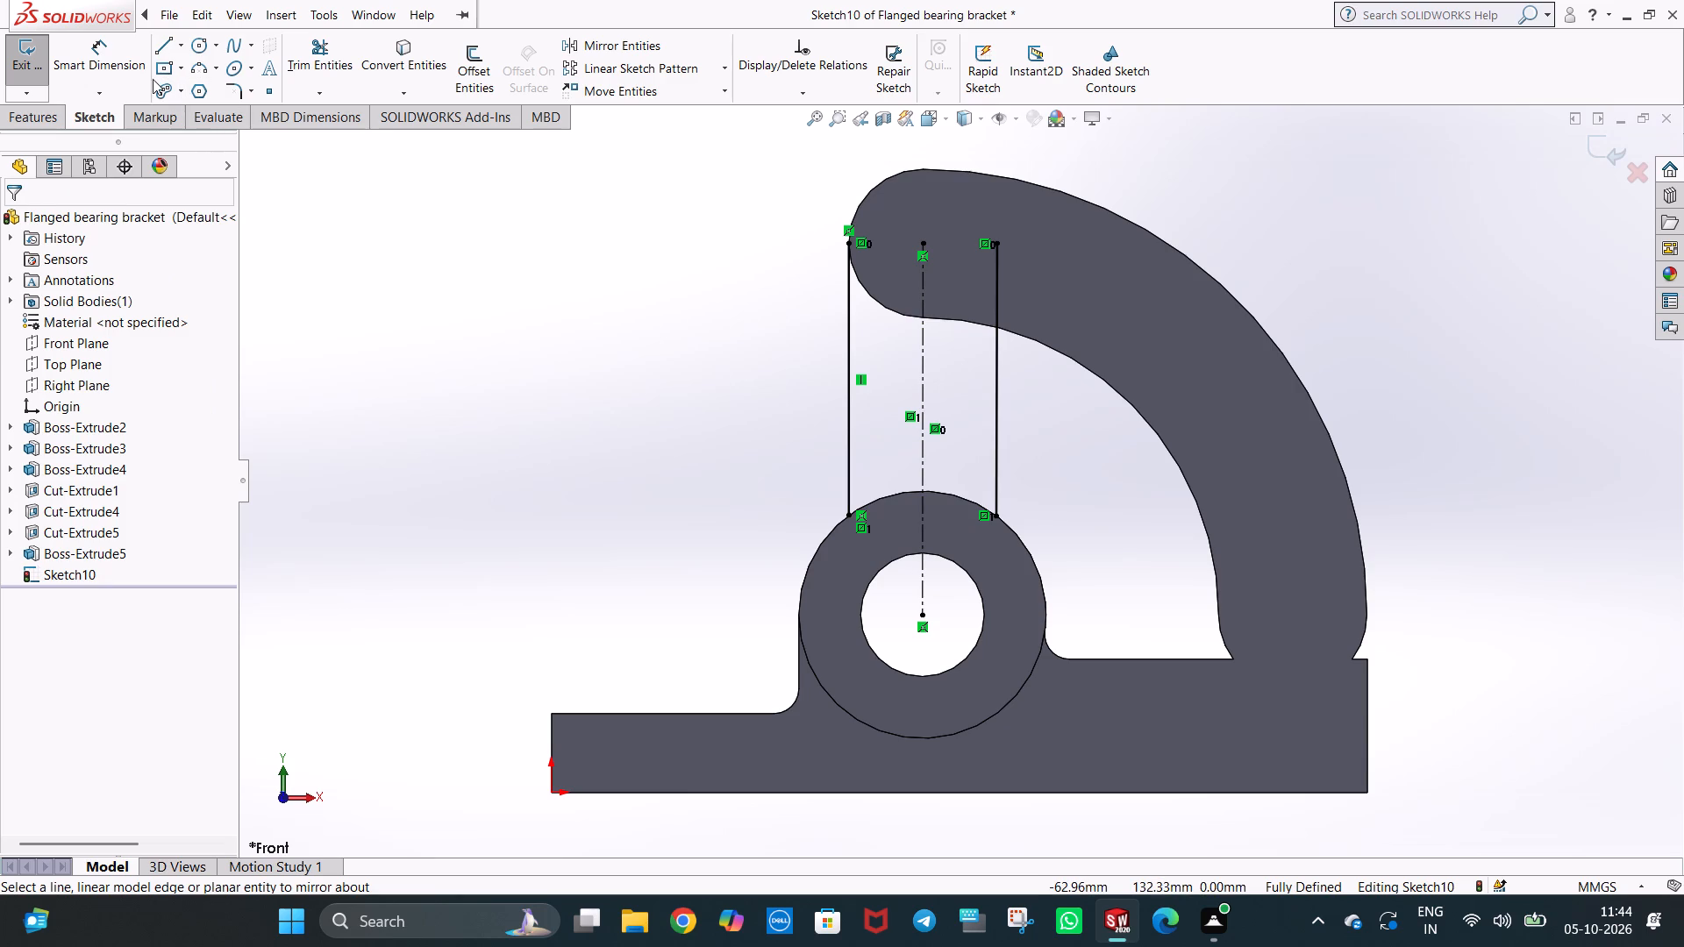
# Sketch a circle about 14.5 mm in radius centred on the centreline's upper endpoint at the arm's rounded end.
pyautogui.click(197, 50)
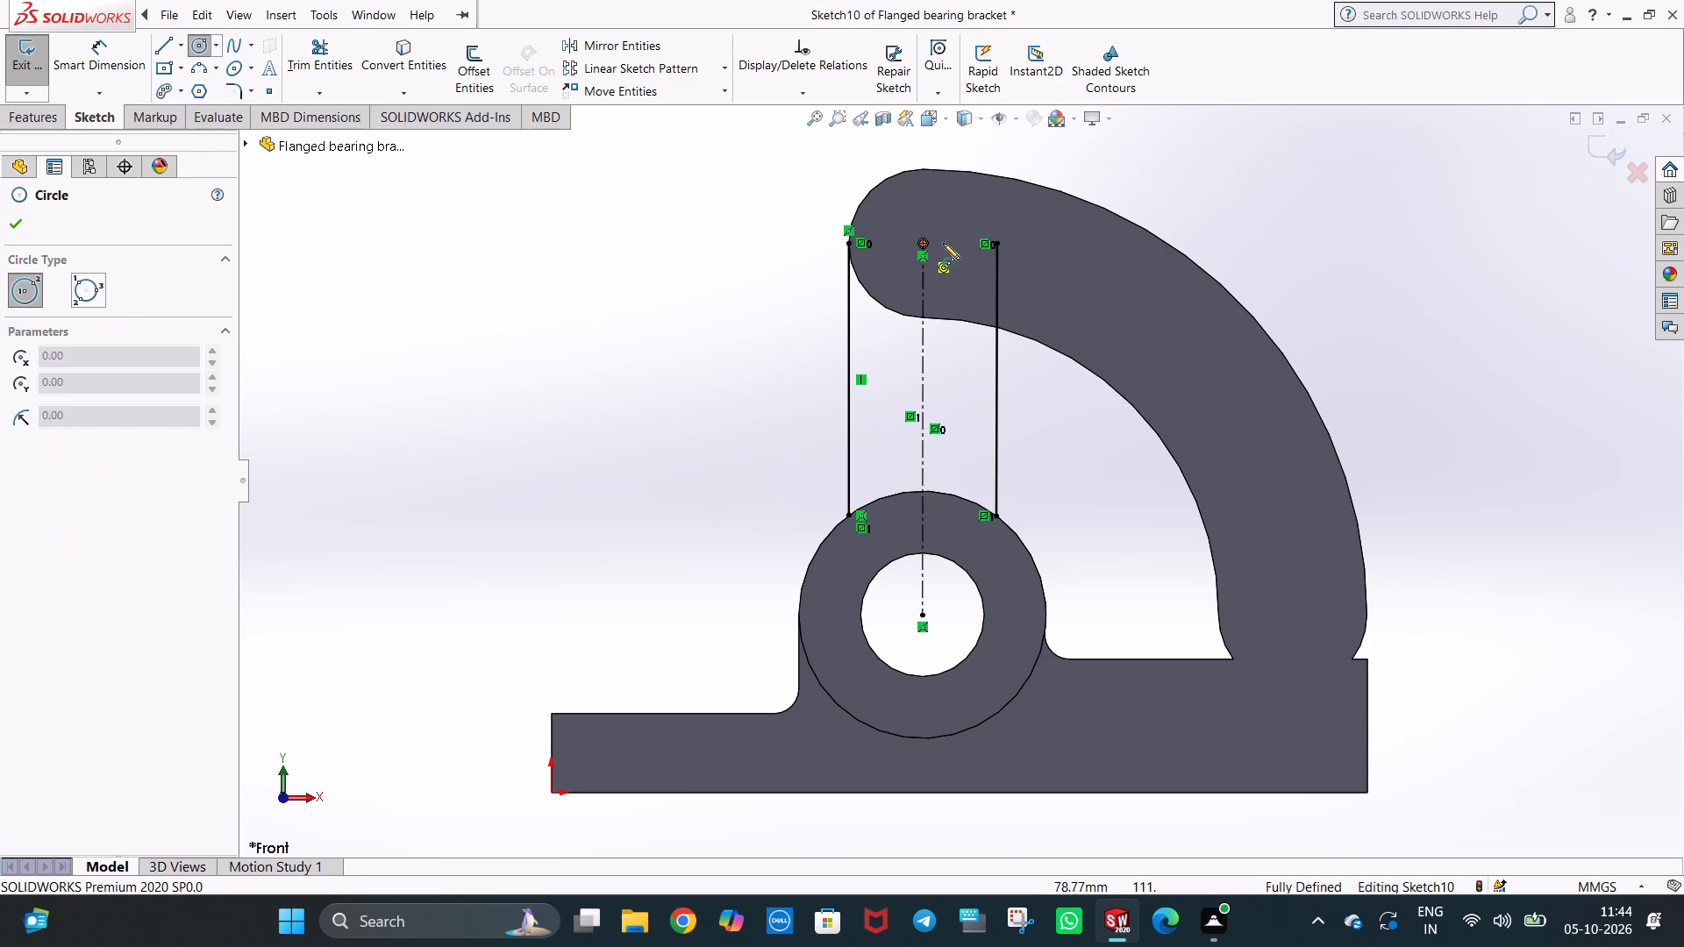
pyautogui.click(925, 243)
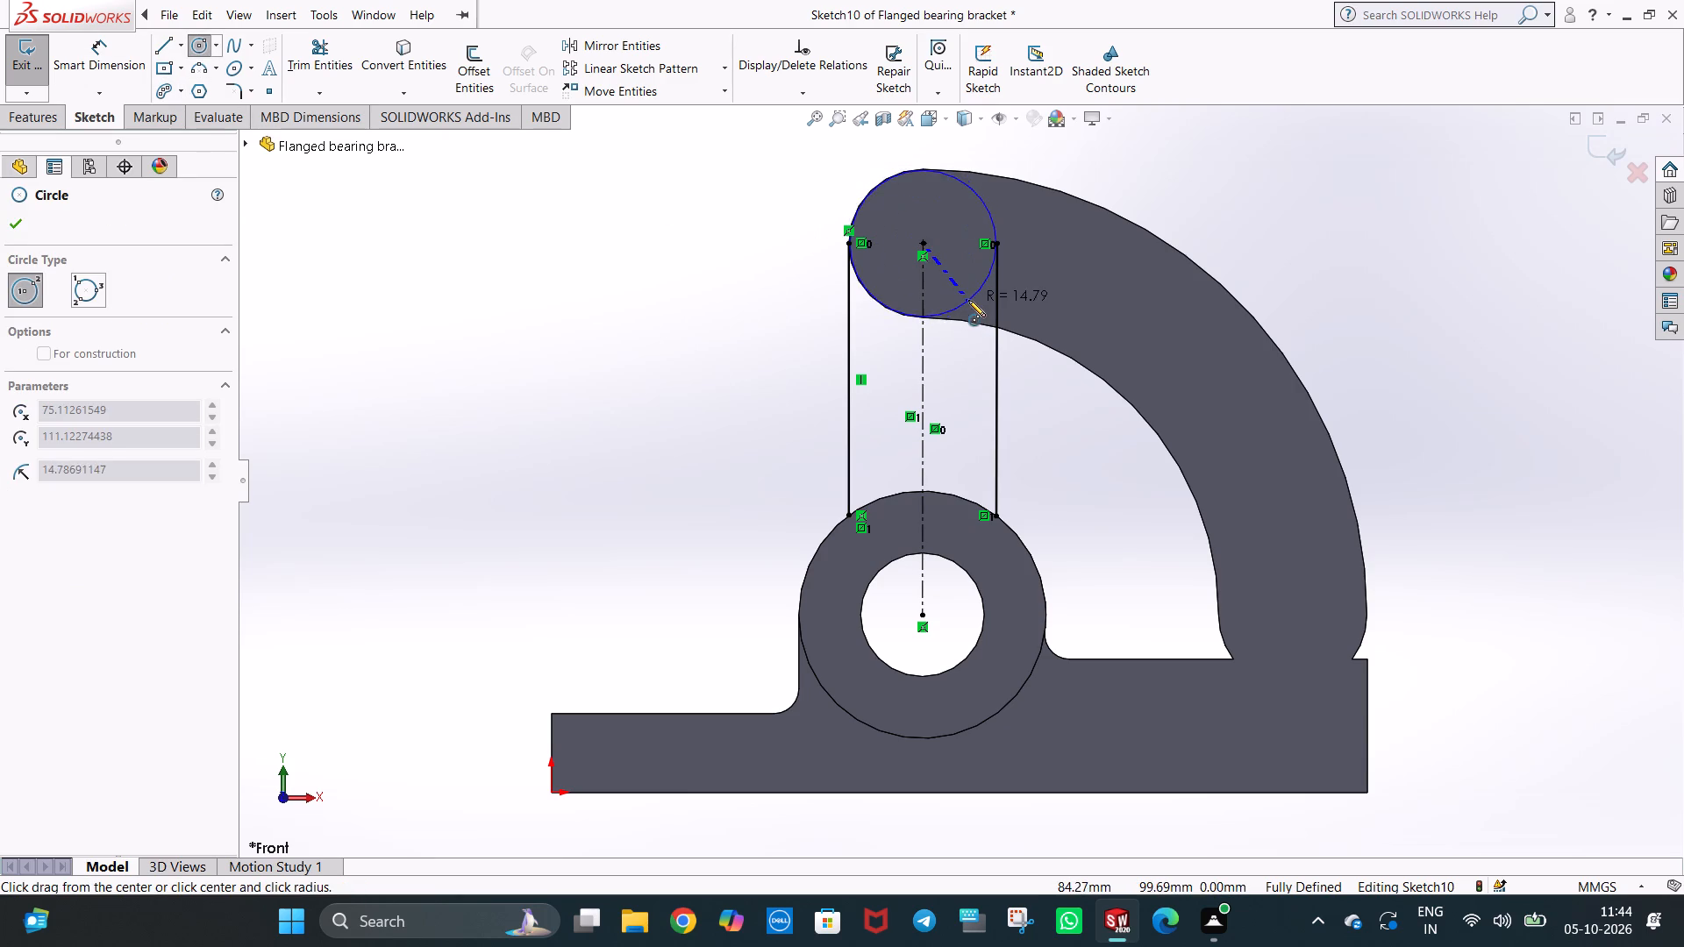
pyautogui.click(968, 299)
pyautogui.press('Escape')
pyautogui.press('Escape')
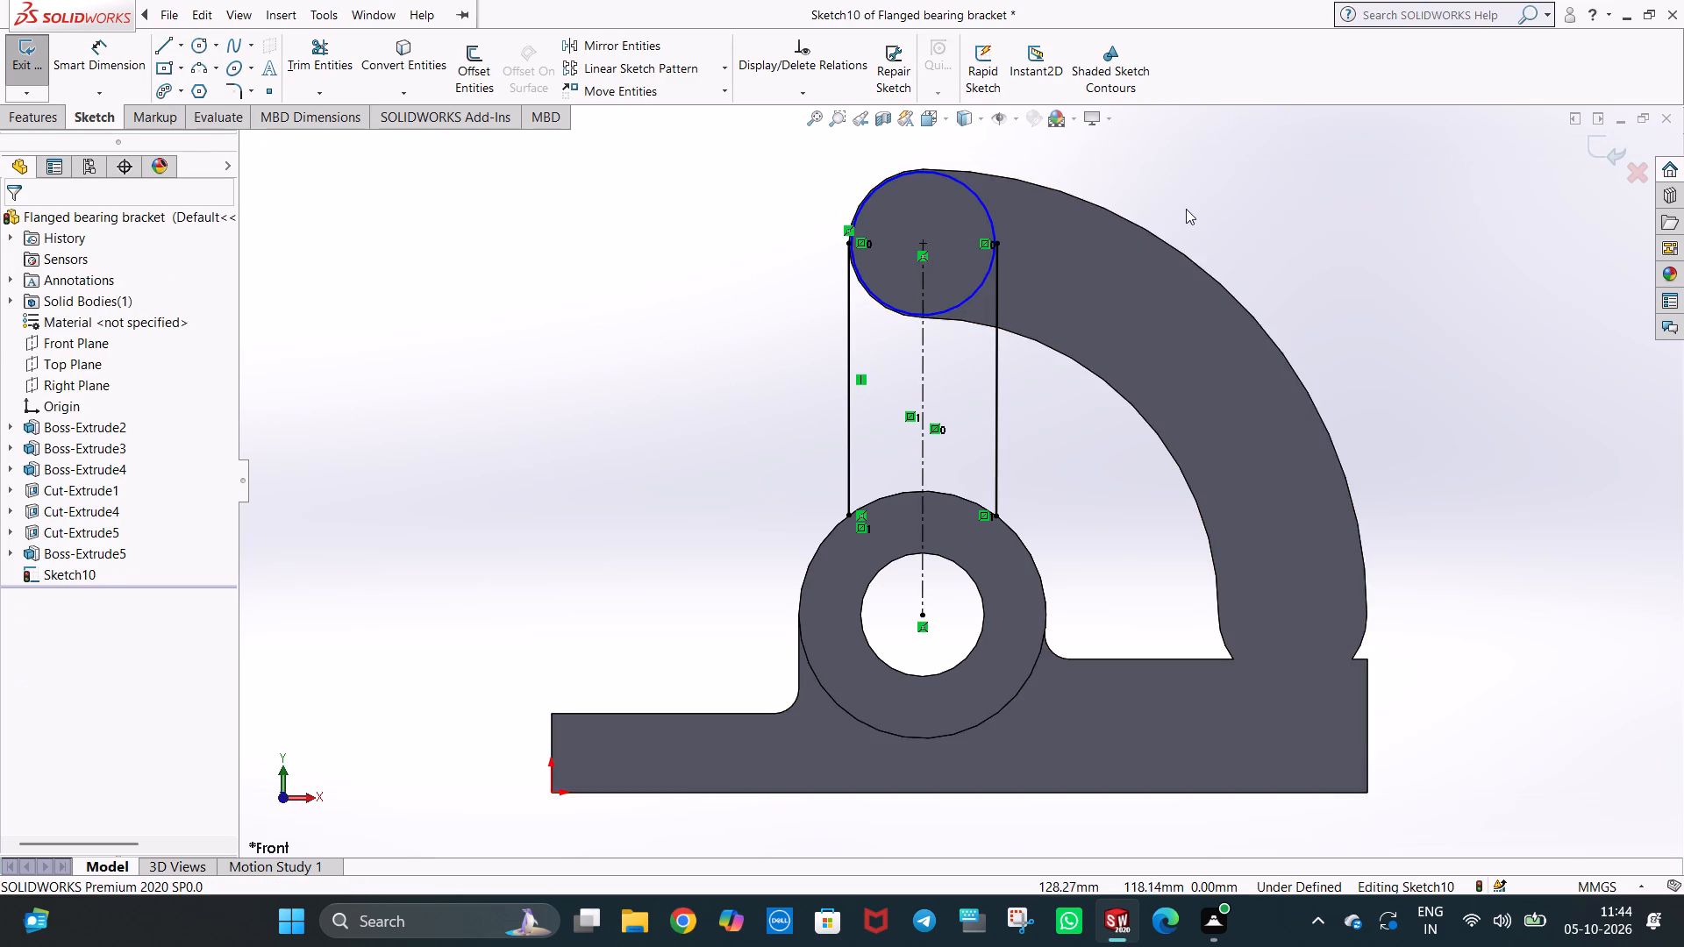
pyautogui.click(1186, 209)
# Set the radius of the circle at the arm's rounded end to 15 mm.
pyautogui.click(991, 214)
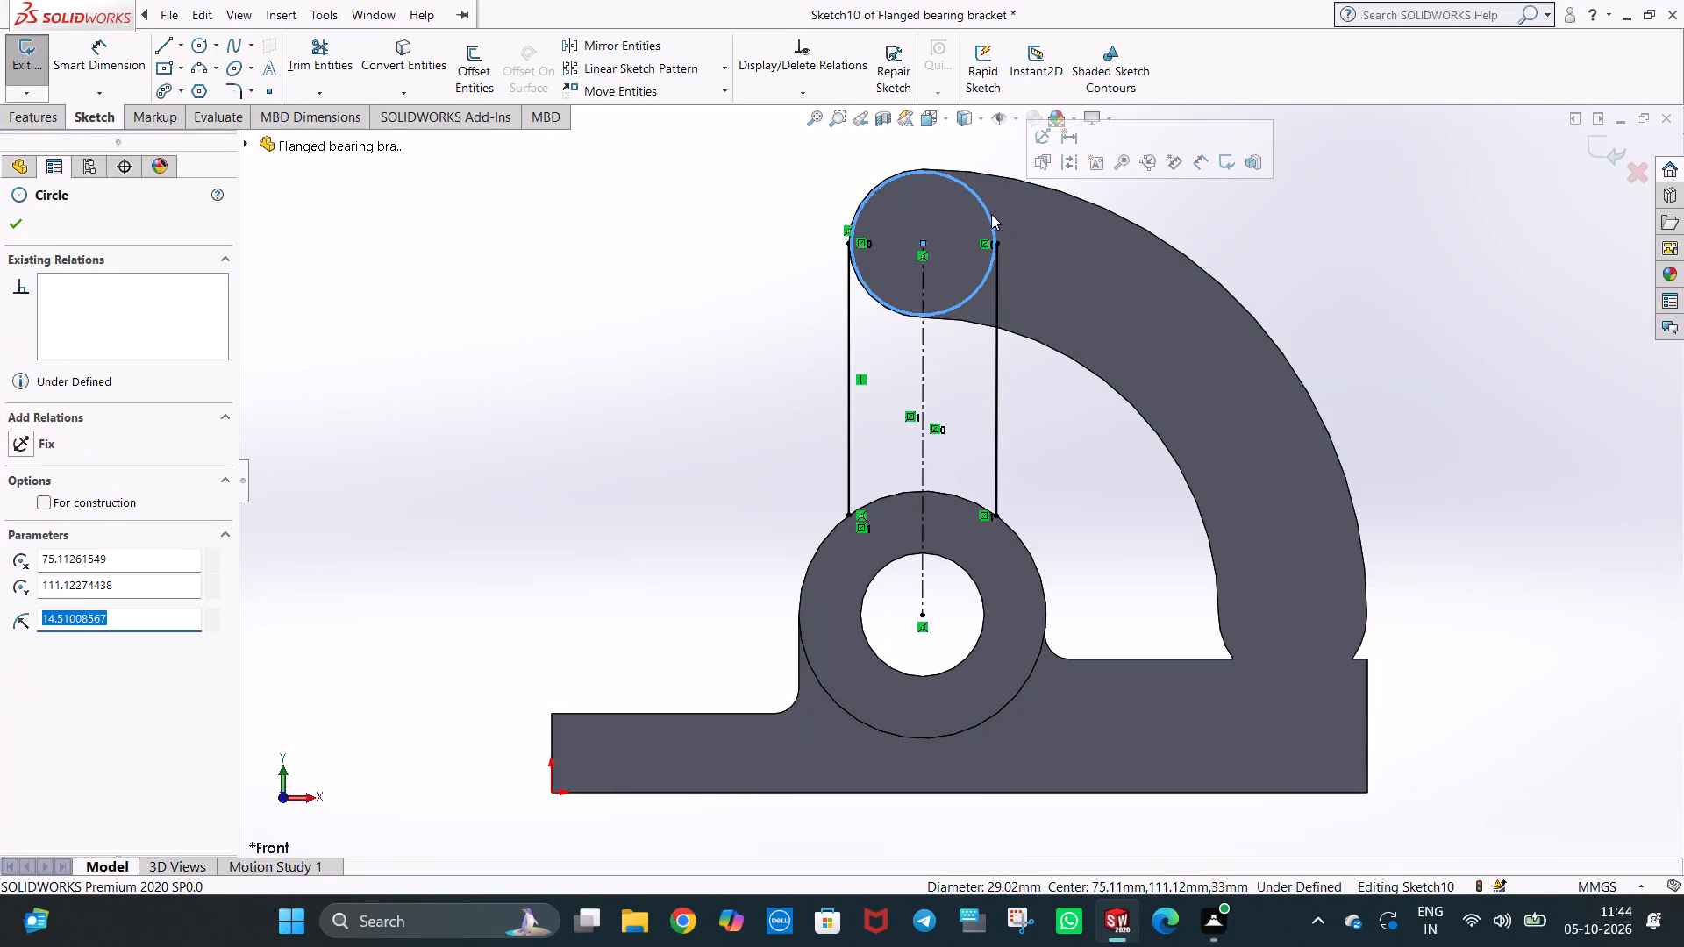
pyautogui.write('15')
pyautogui.press('Return')
pyautogui.press('Escape')
pyautogui.click(708, 248)
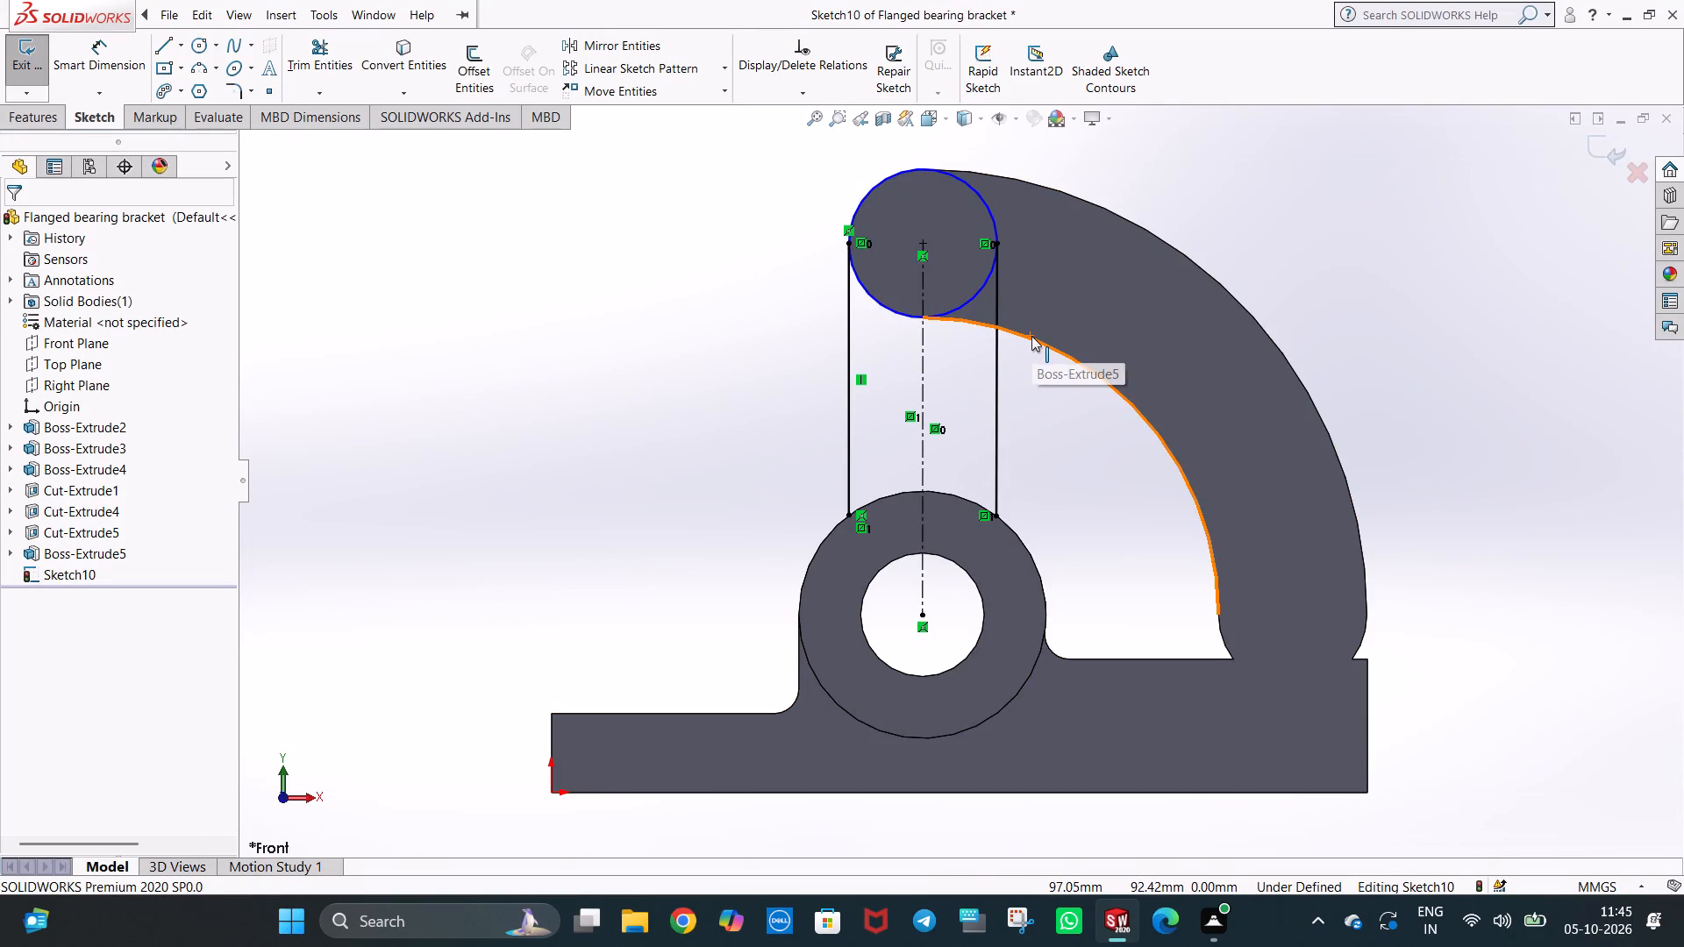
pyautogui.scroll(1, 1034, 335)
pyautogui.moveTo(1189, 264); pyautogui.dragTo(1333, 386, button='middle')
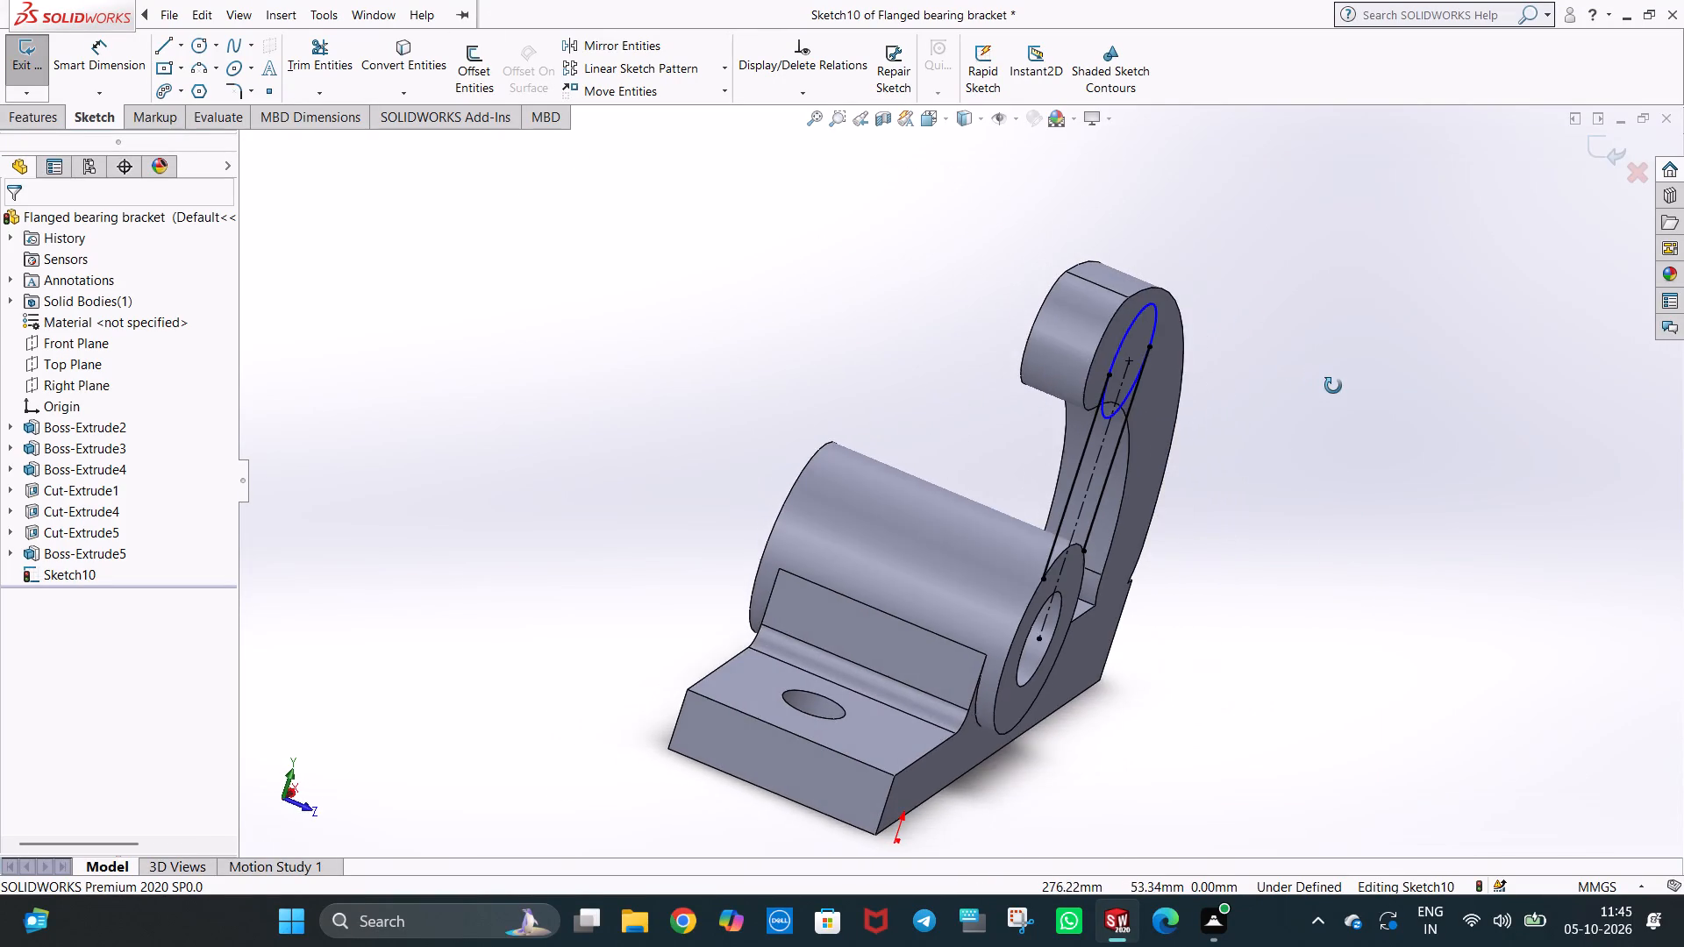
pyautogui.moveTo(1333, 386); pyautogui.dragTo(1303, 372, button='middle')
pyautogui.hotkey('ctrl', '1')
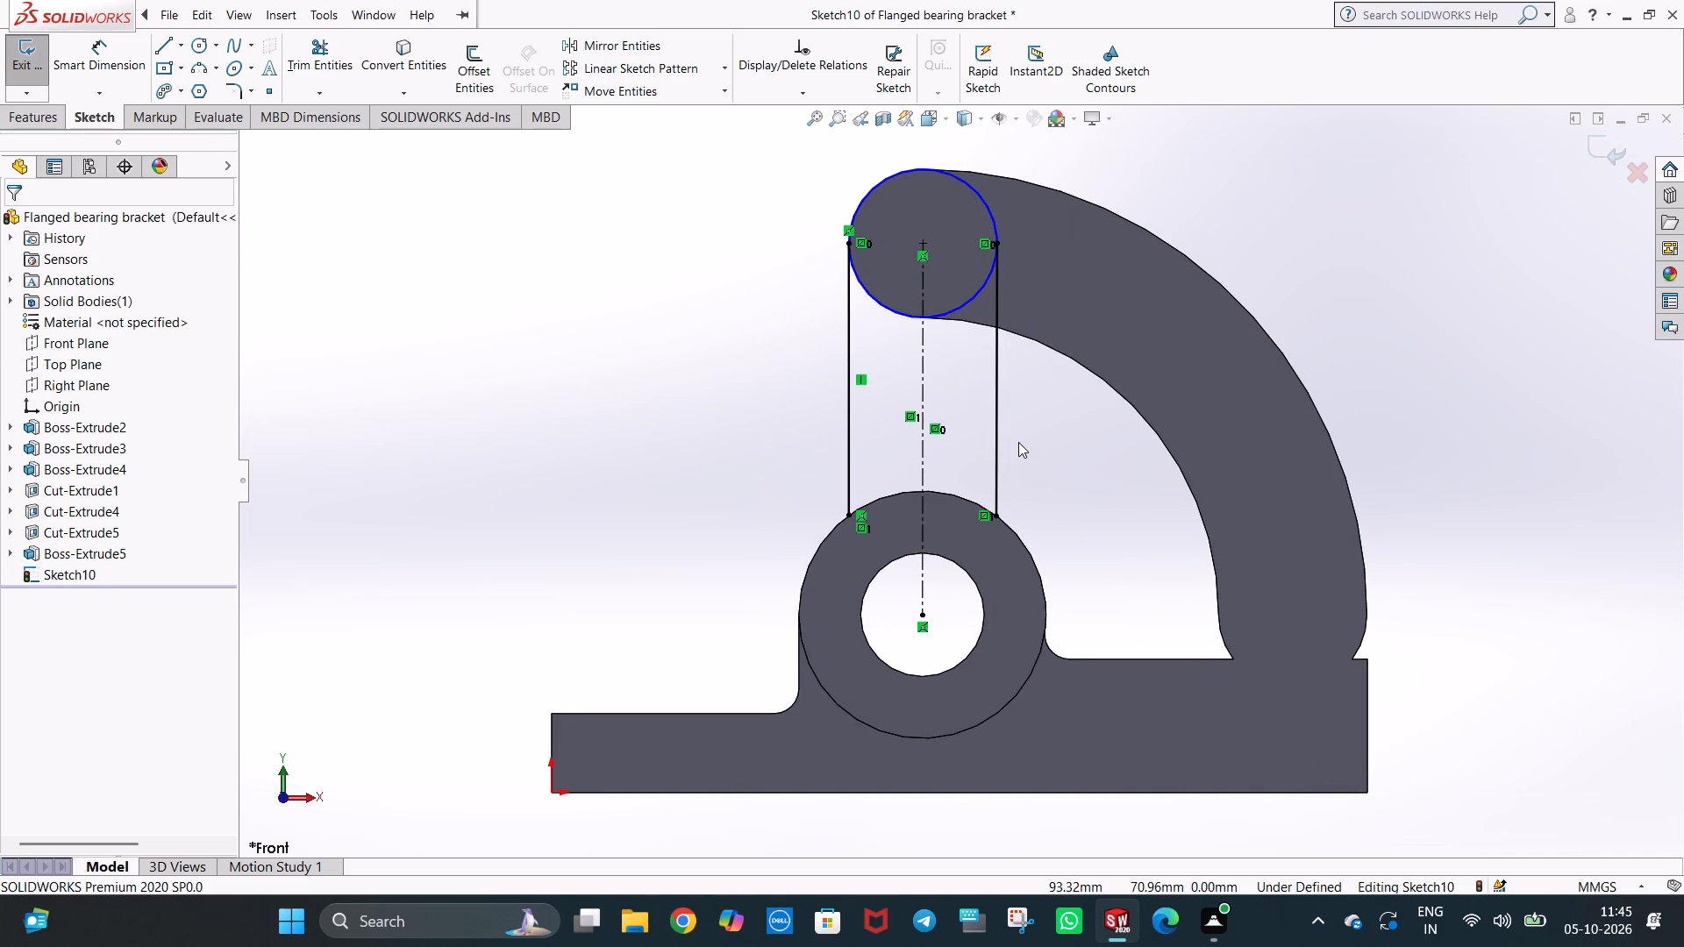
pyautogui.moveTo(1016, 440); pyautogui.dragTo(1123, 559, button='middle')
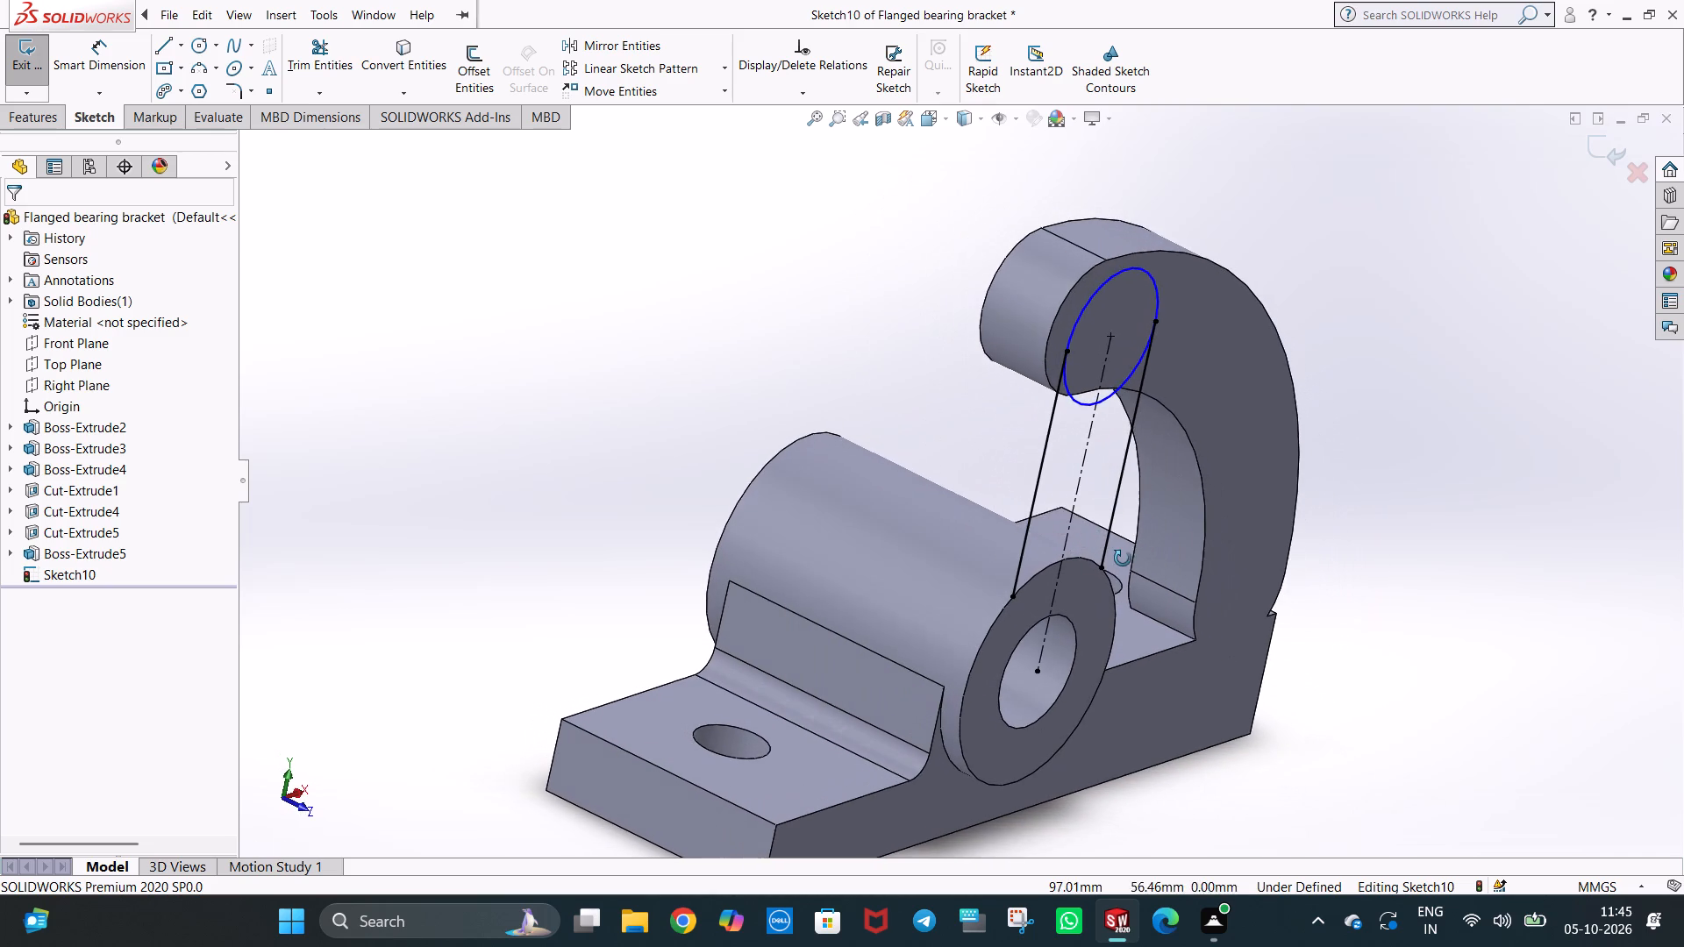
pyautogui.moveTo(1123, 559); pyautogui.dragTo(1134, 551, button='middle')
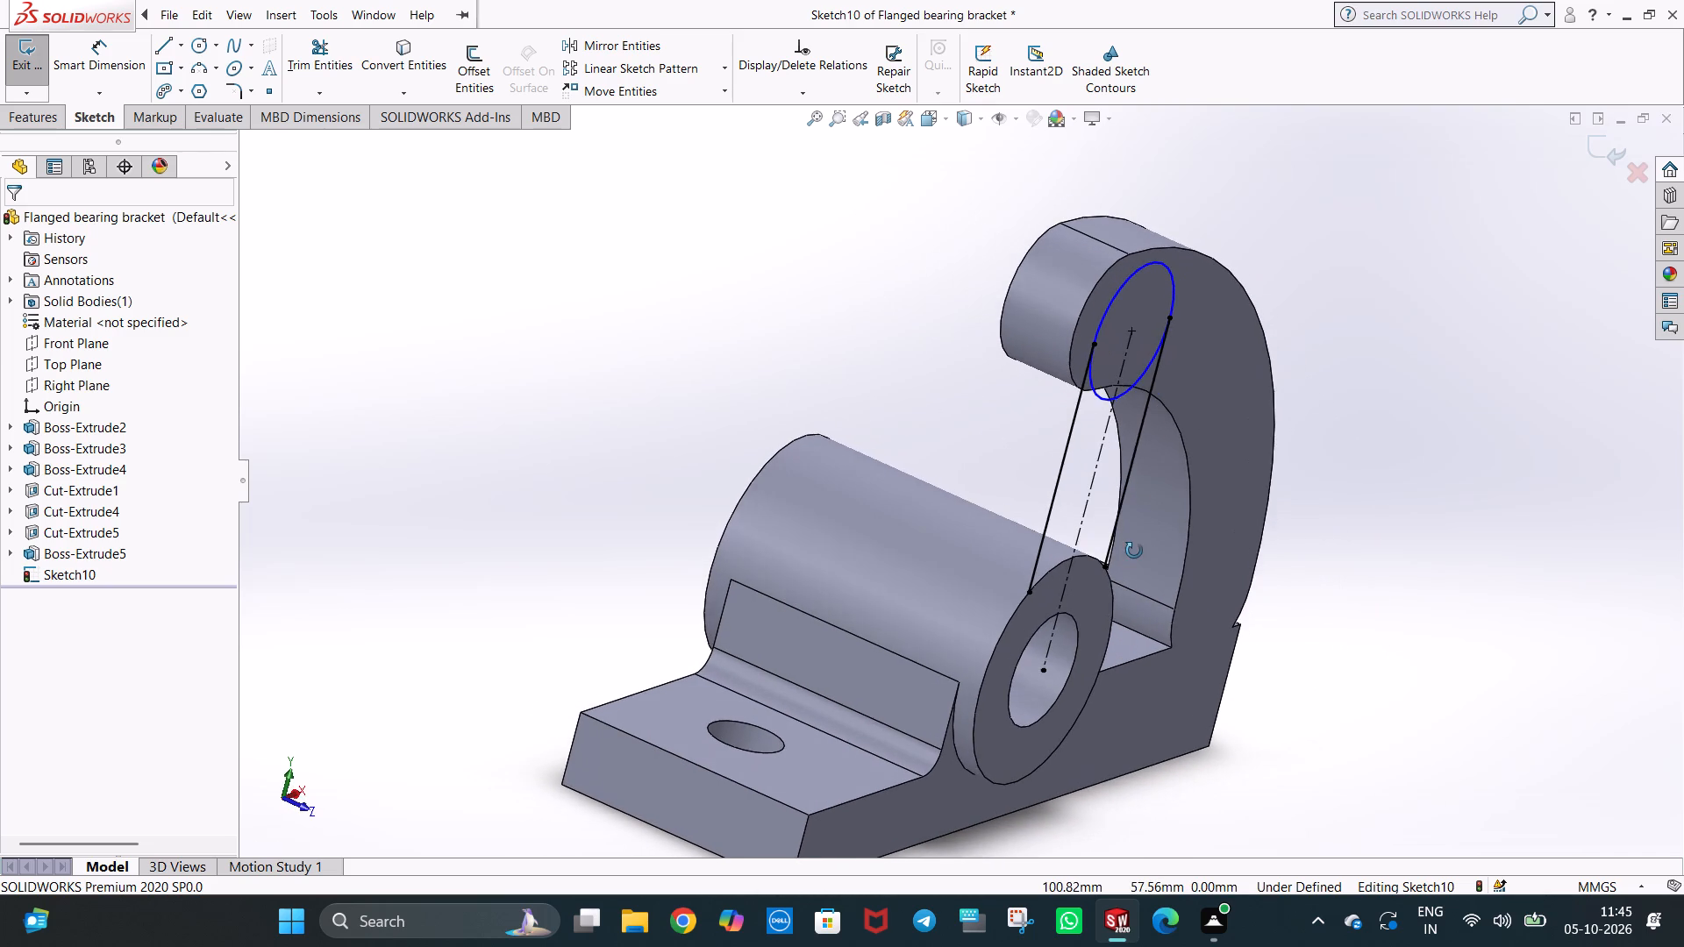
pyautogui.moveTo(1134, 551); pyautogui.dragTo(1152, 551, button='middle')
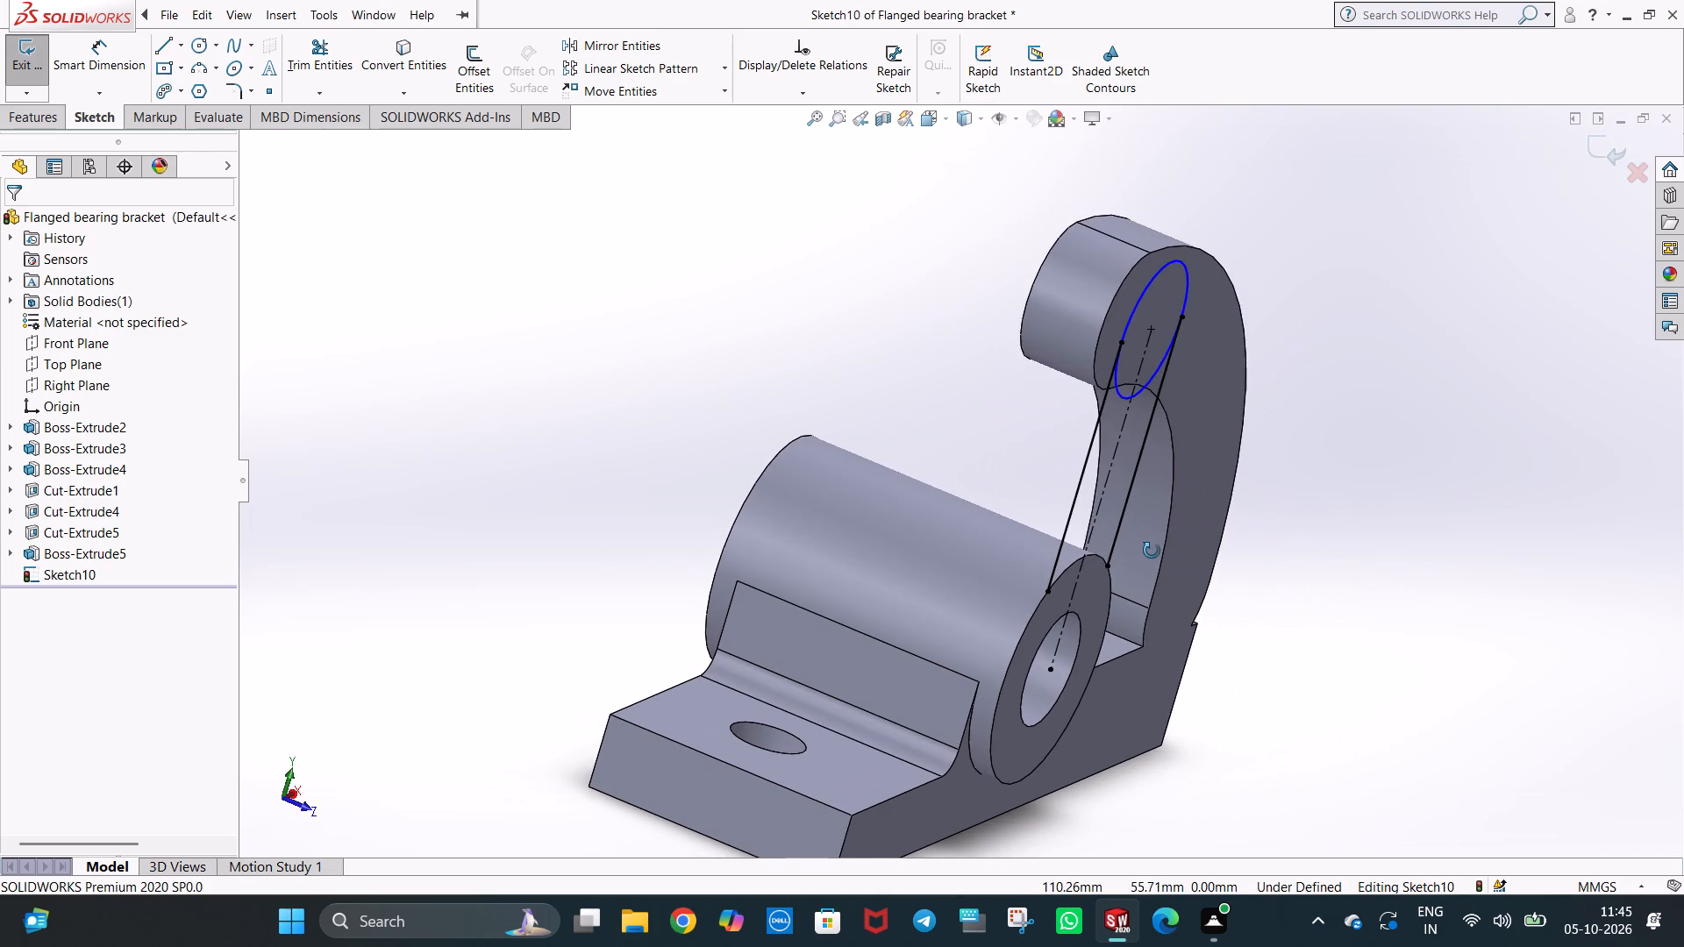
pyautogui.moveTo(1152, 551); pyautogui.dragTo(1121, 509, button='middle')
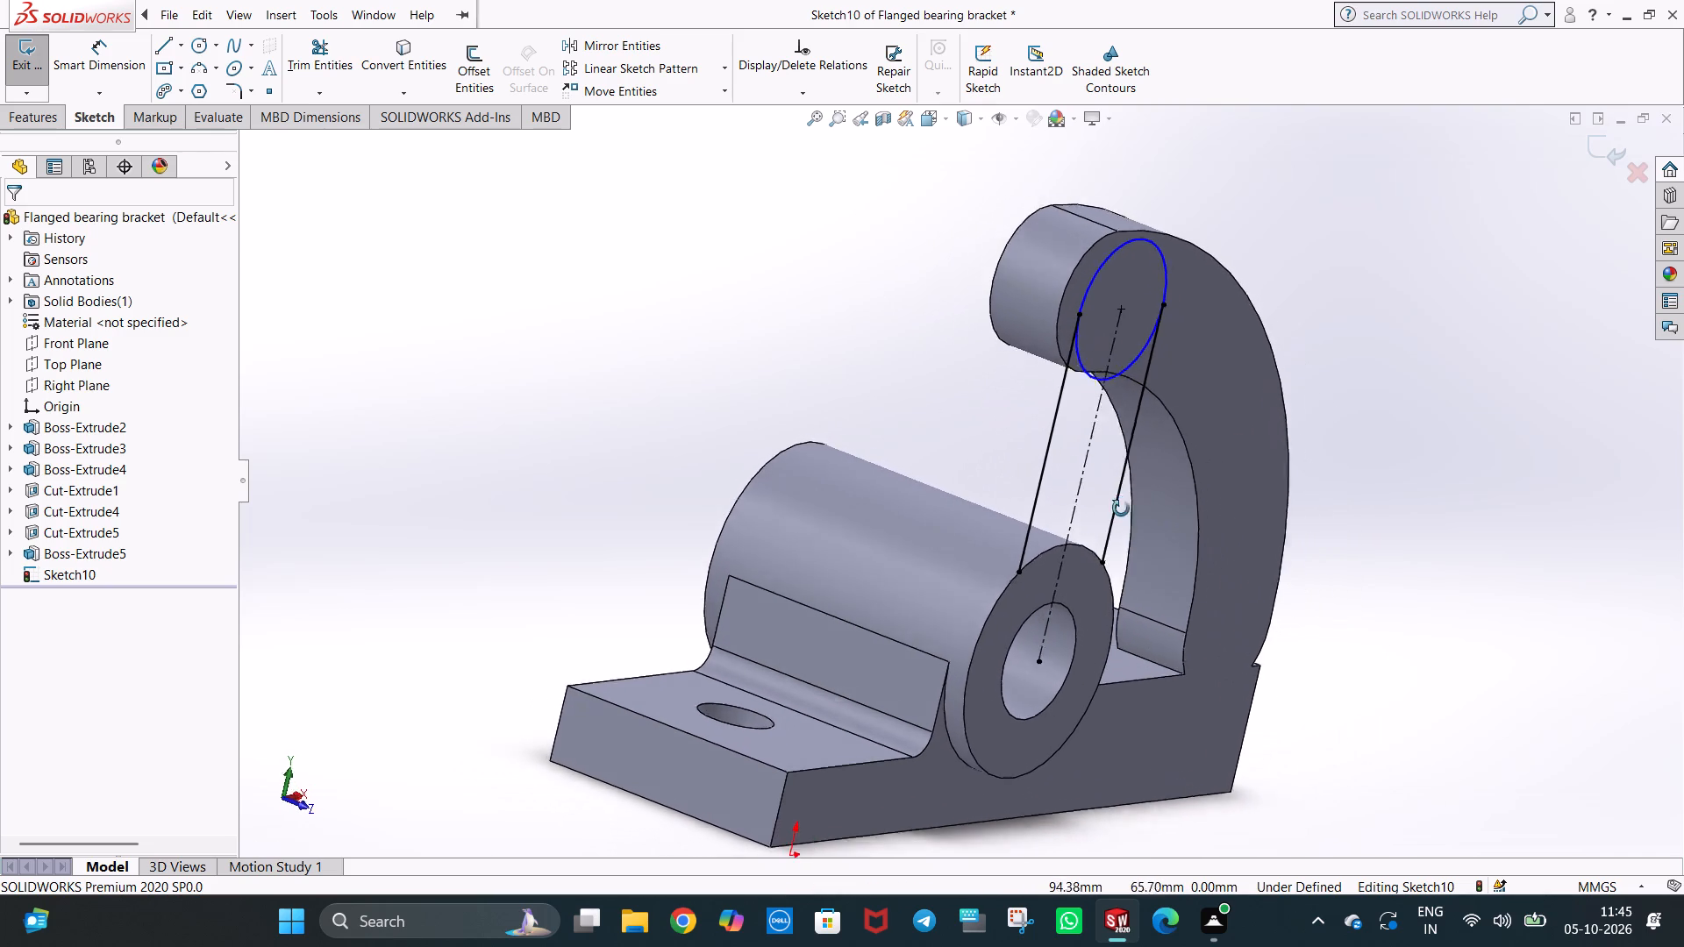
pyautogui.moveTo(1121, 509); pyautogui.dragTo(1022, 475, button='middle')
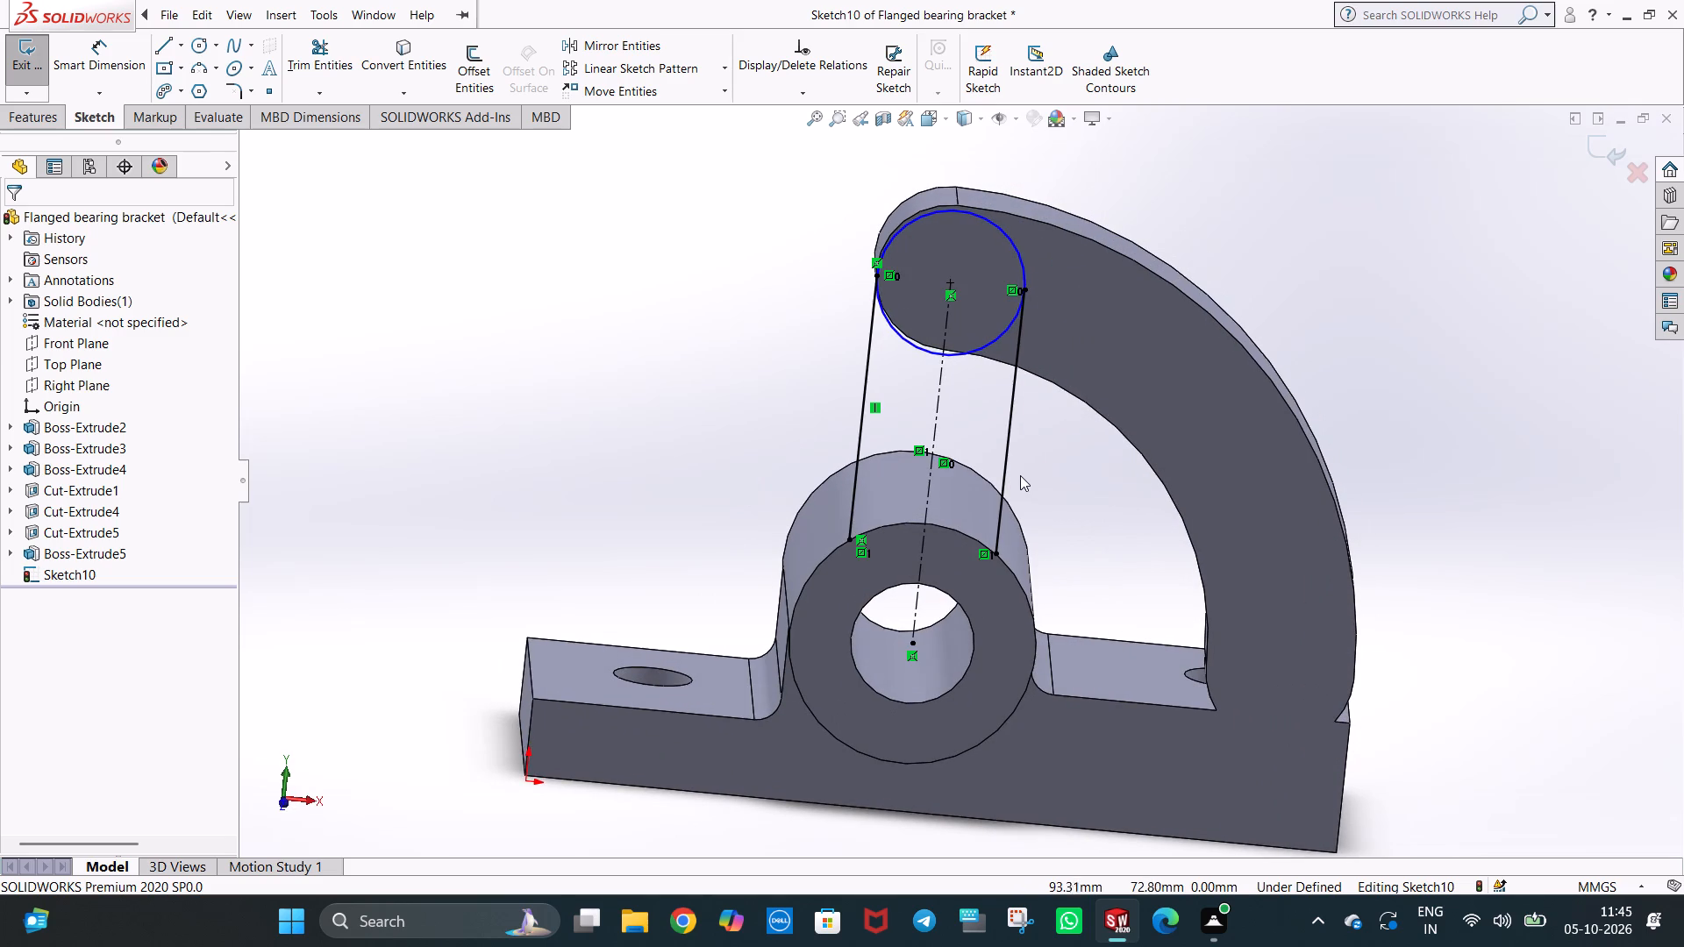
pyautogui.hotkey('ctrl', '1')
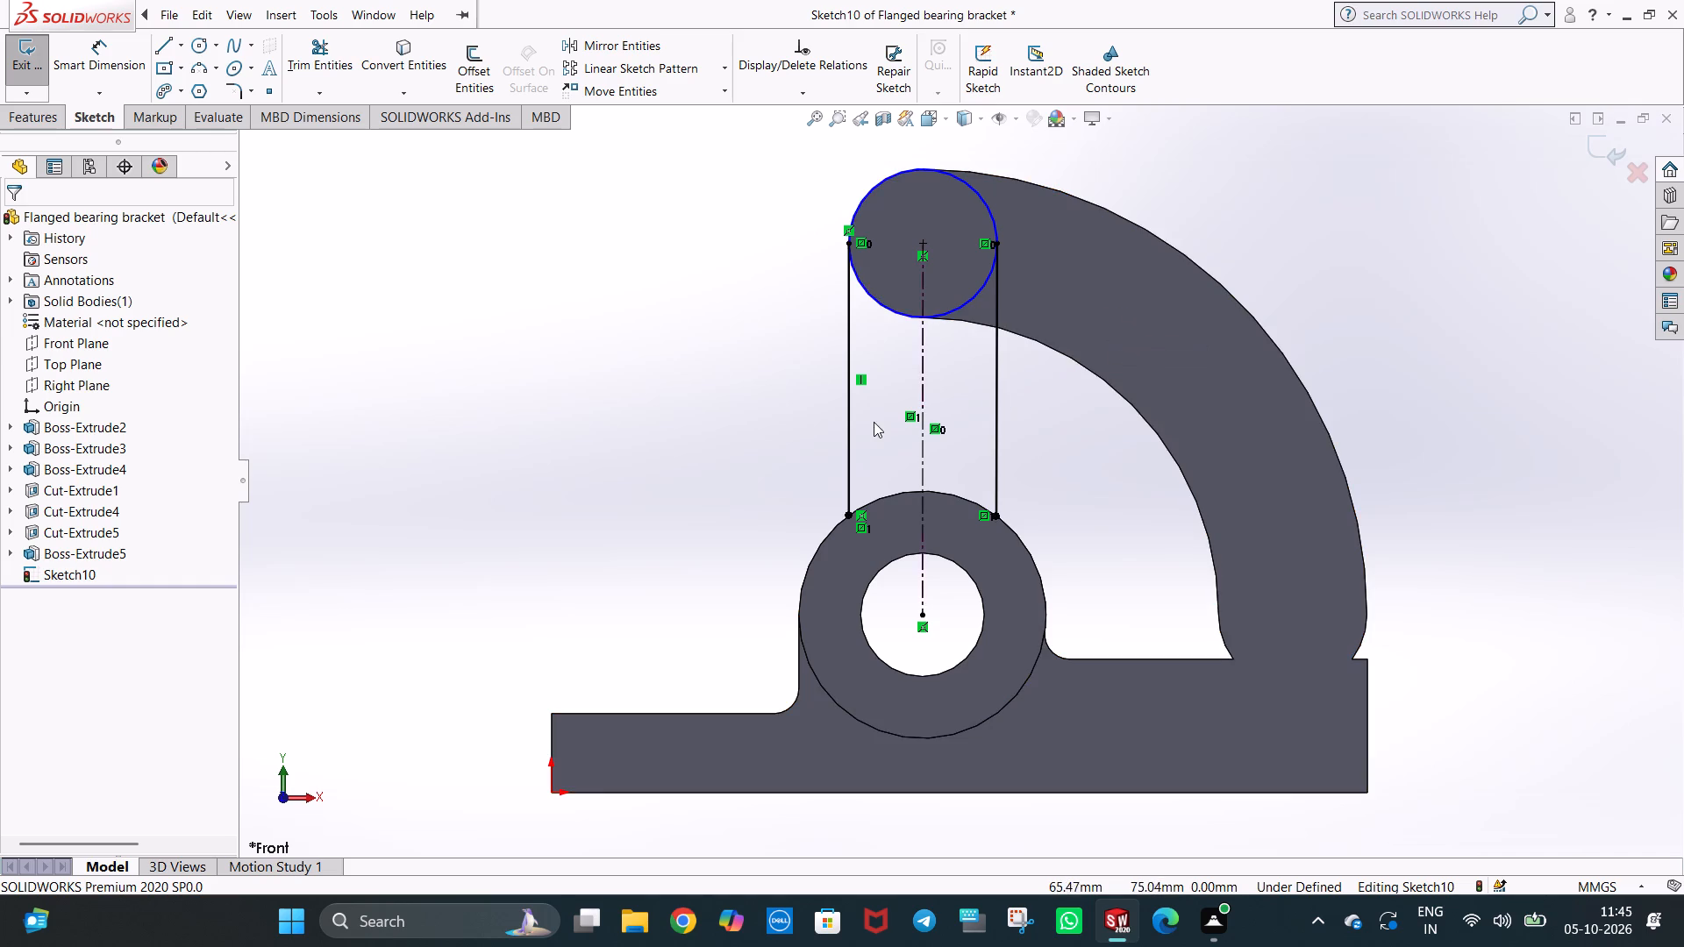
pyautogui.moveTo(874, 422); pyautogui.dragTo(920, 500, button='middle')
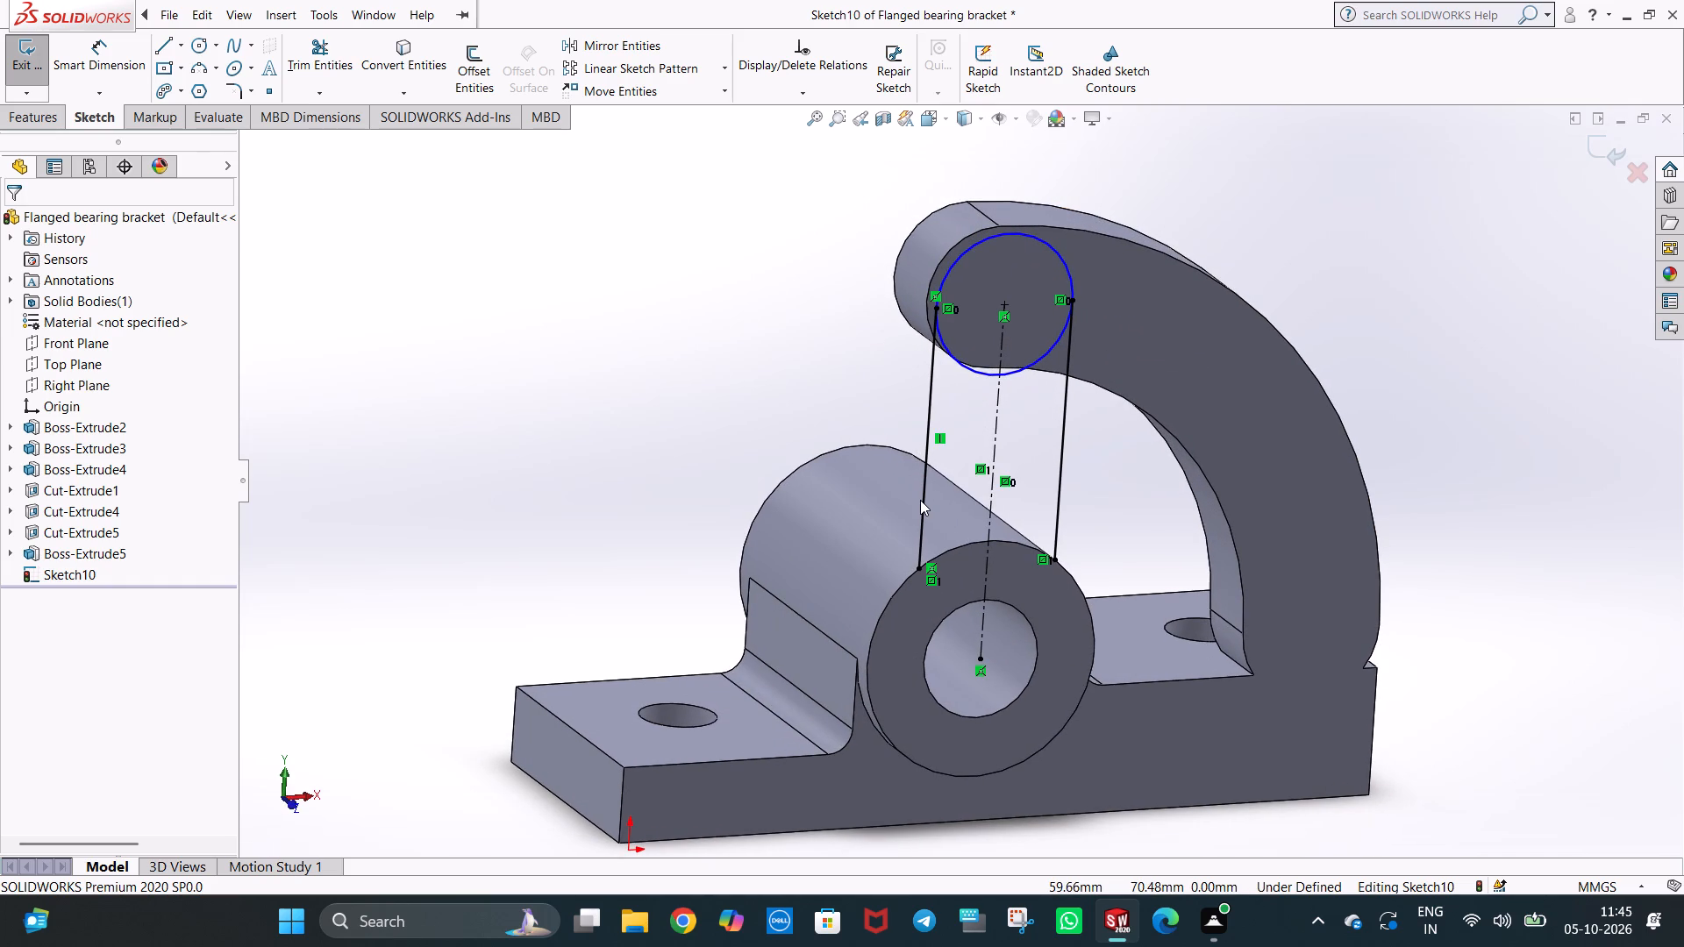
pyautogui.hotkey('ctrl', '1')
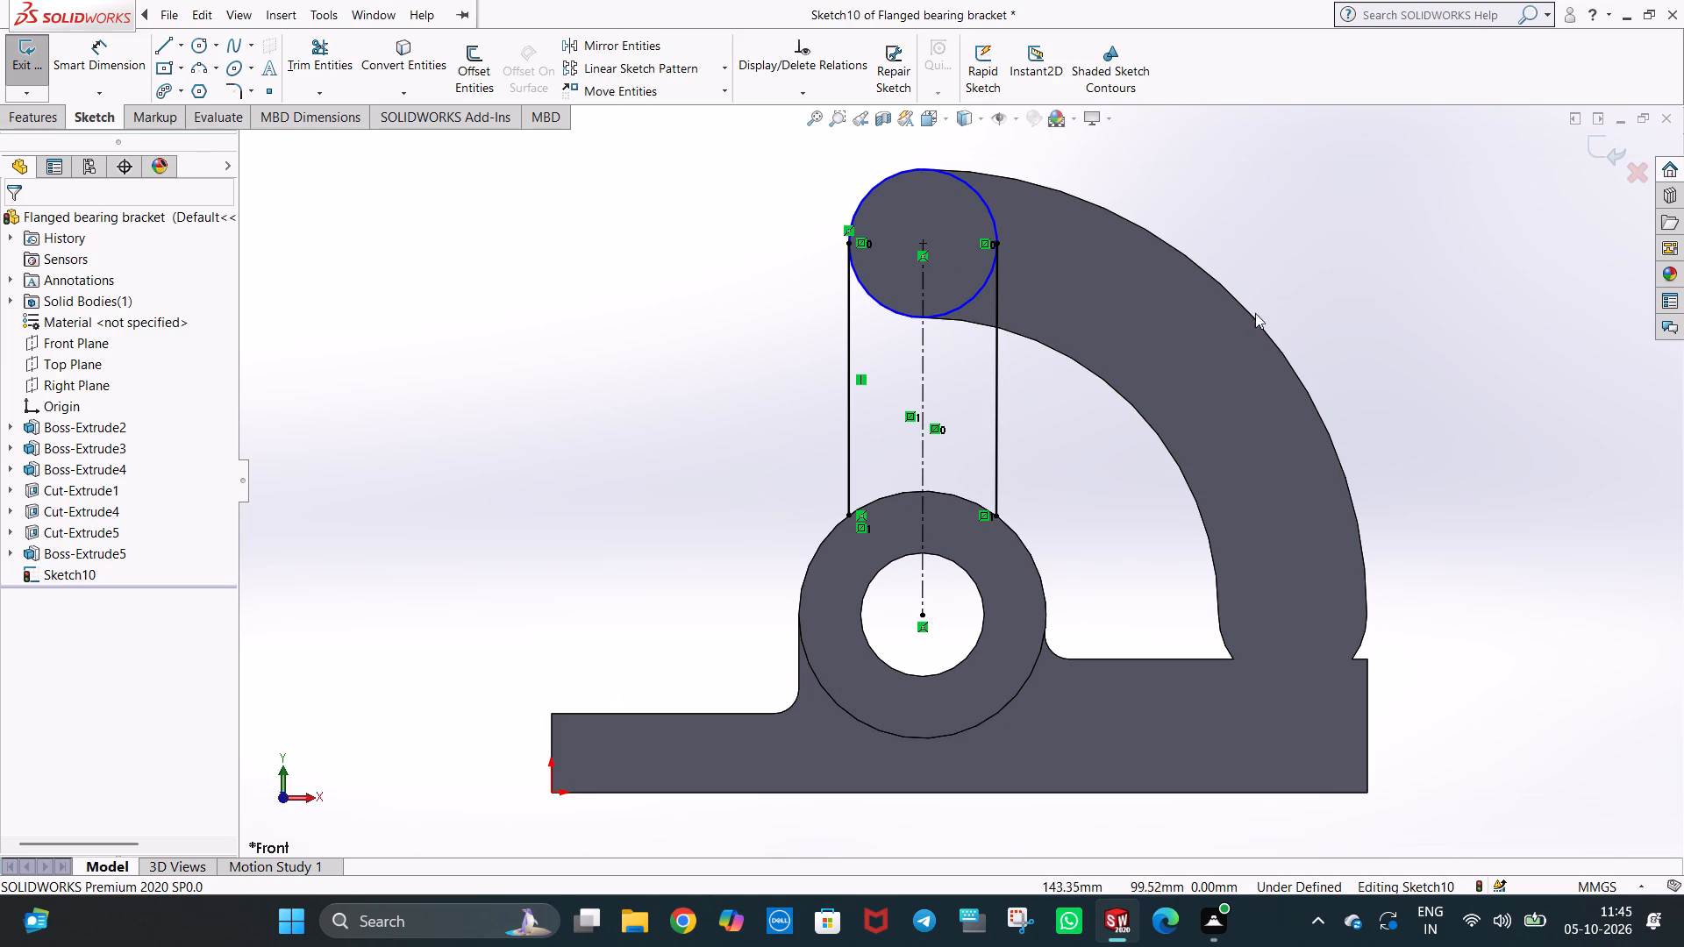
# Sketch a circle about 9 mm in radius centred on the centreline's lower endpoint at the boss's bore centre.
pyautogui.click(569, 215)
pyautogui.click(197, 43)
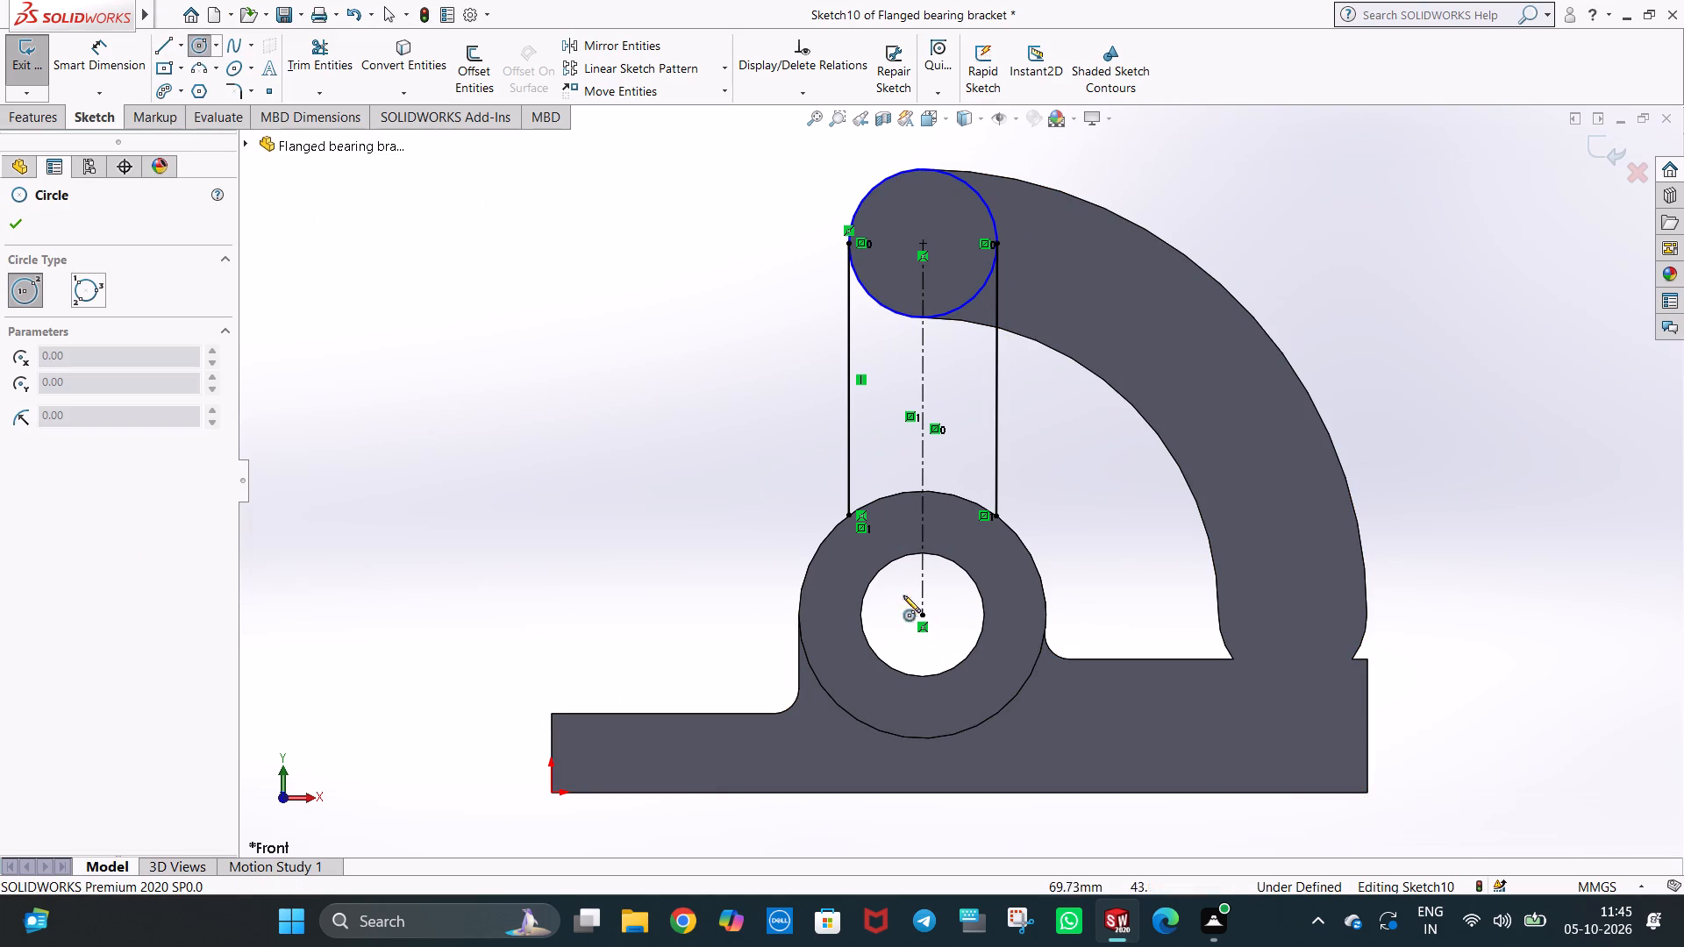
pyautogui.click(924, 618)
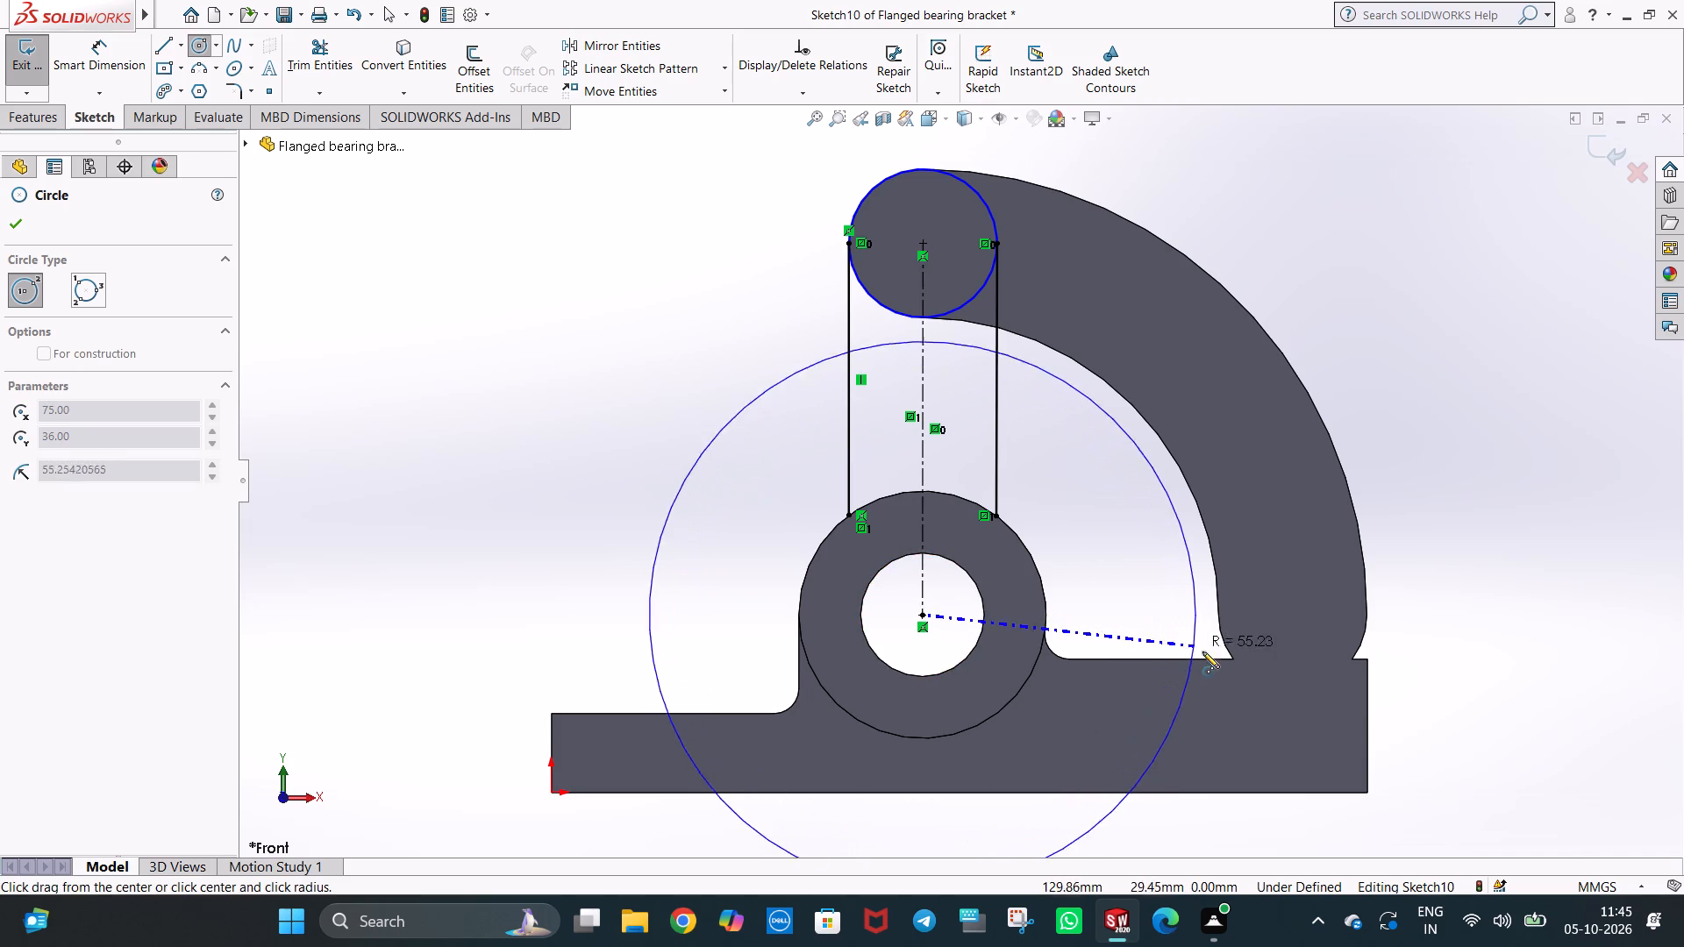
pyautogui.click(1209, 663)
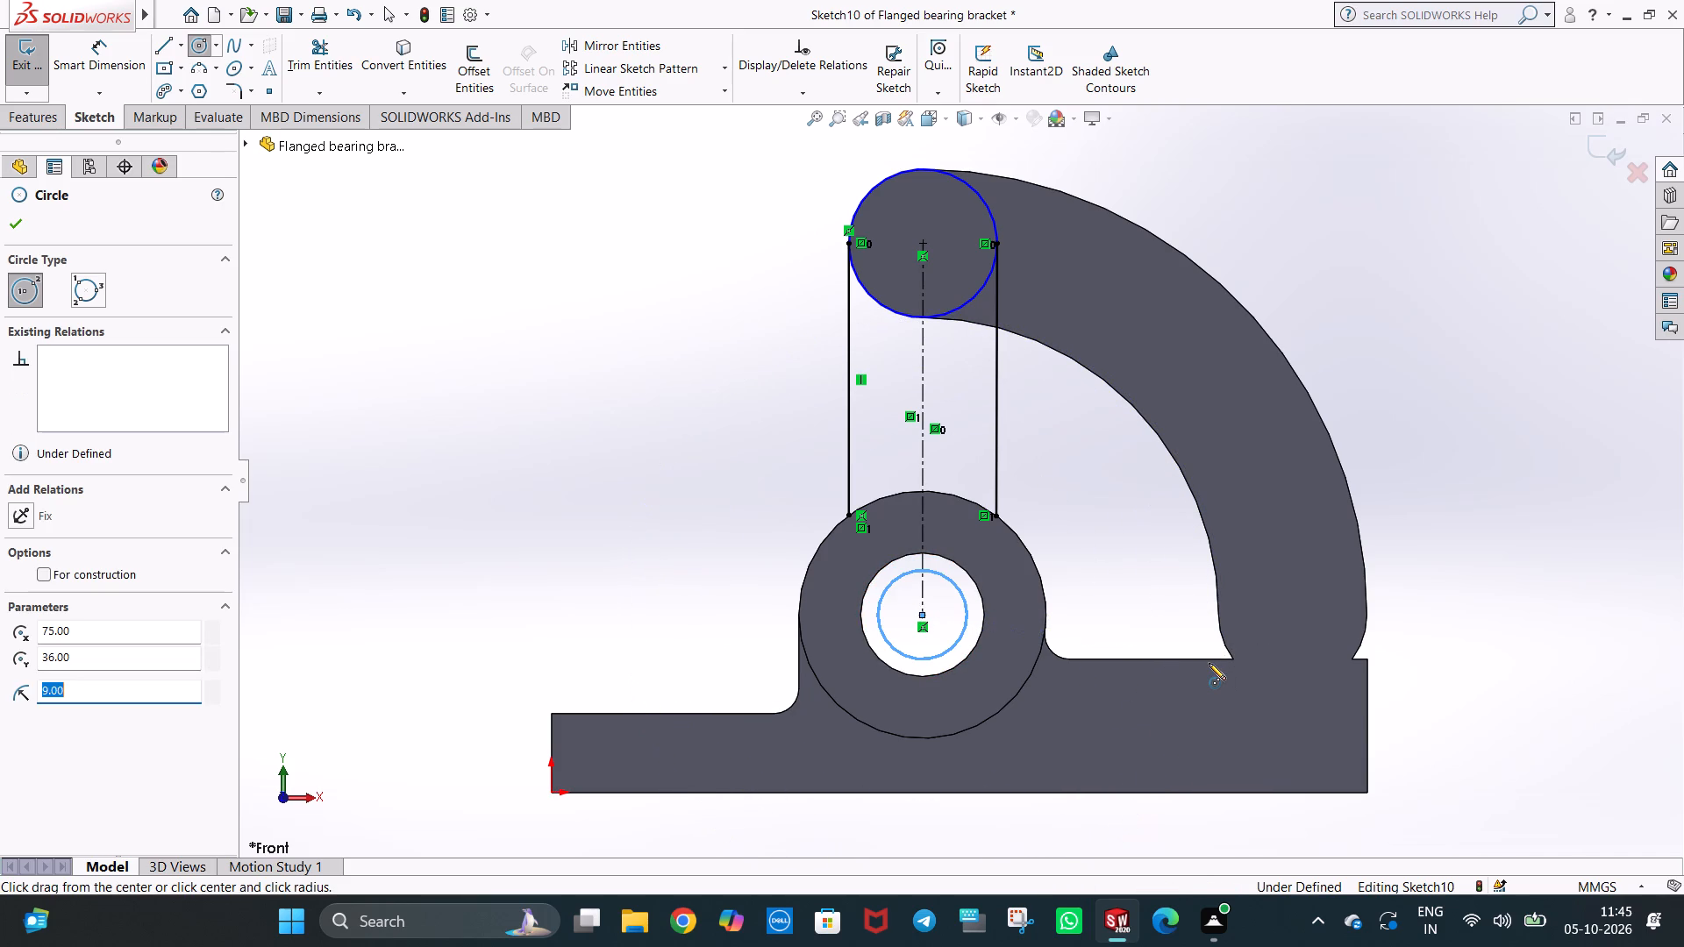
pyautogui.press('Escape')
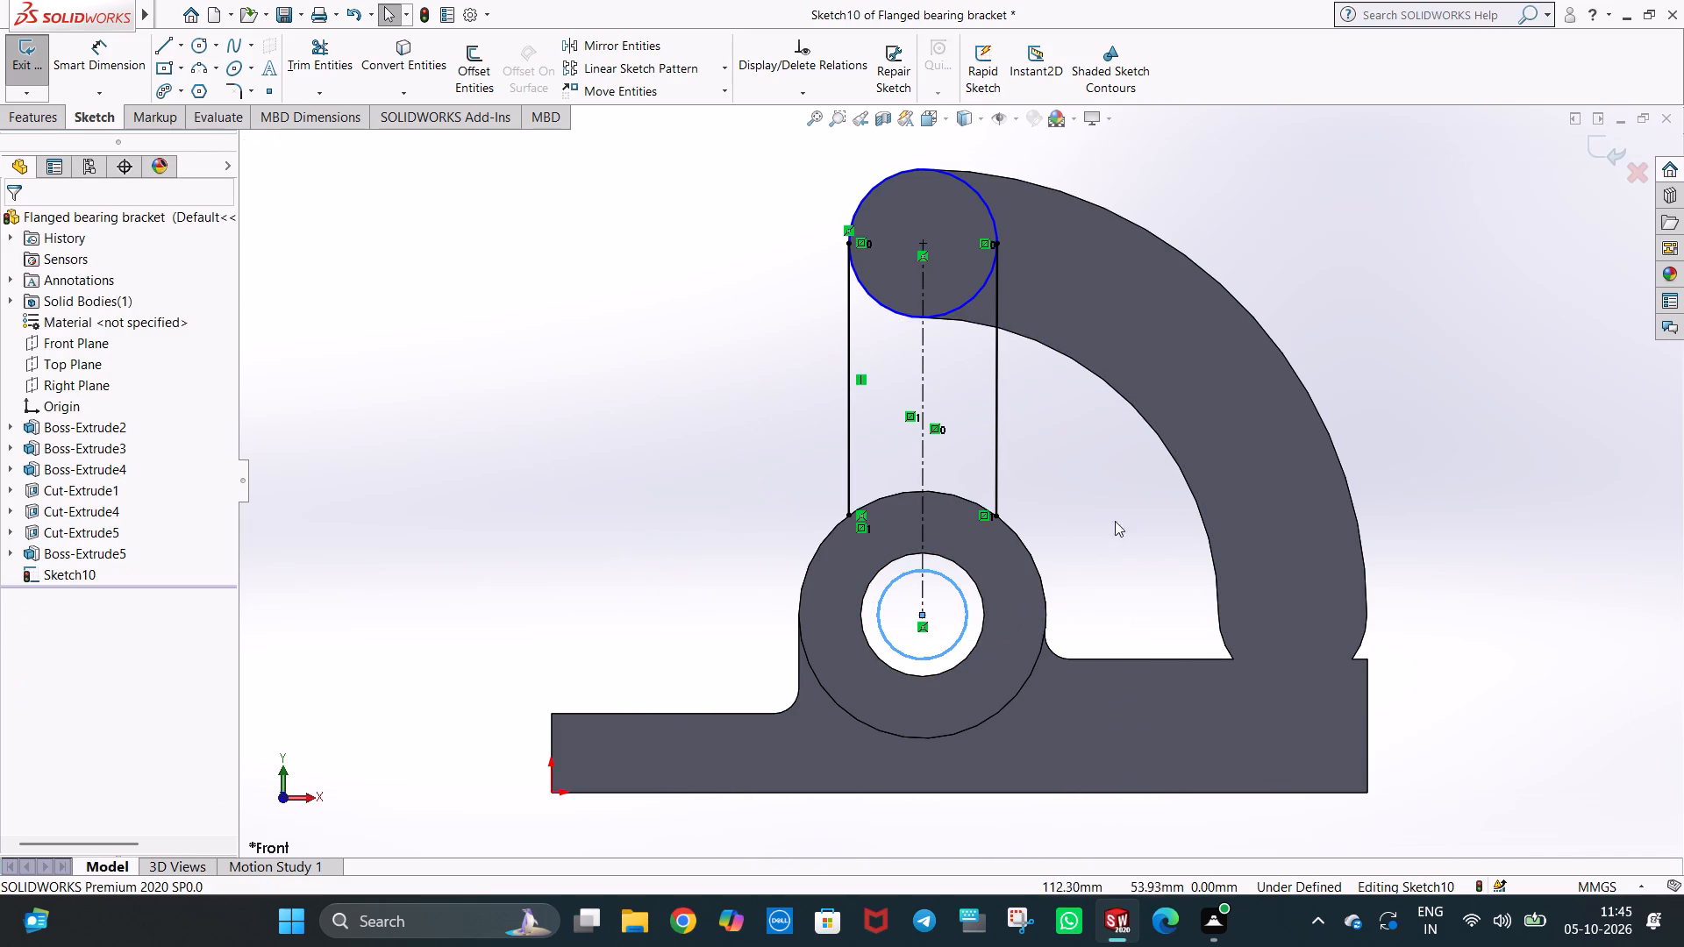
pyautogui.press('Escape')
# Set the radius of the circle at the bore centre to 60 mm.
pyautogui.click(1146, 509)
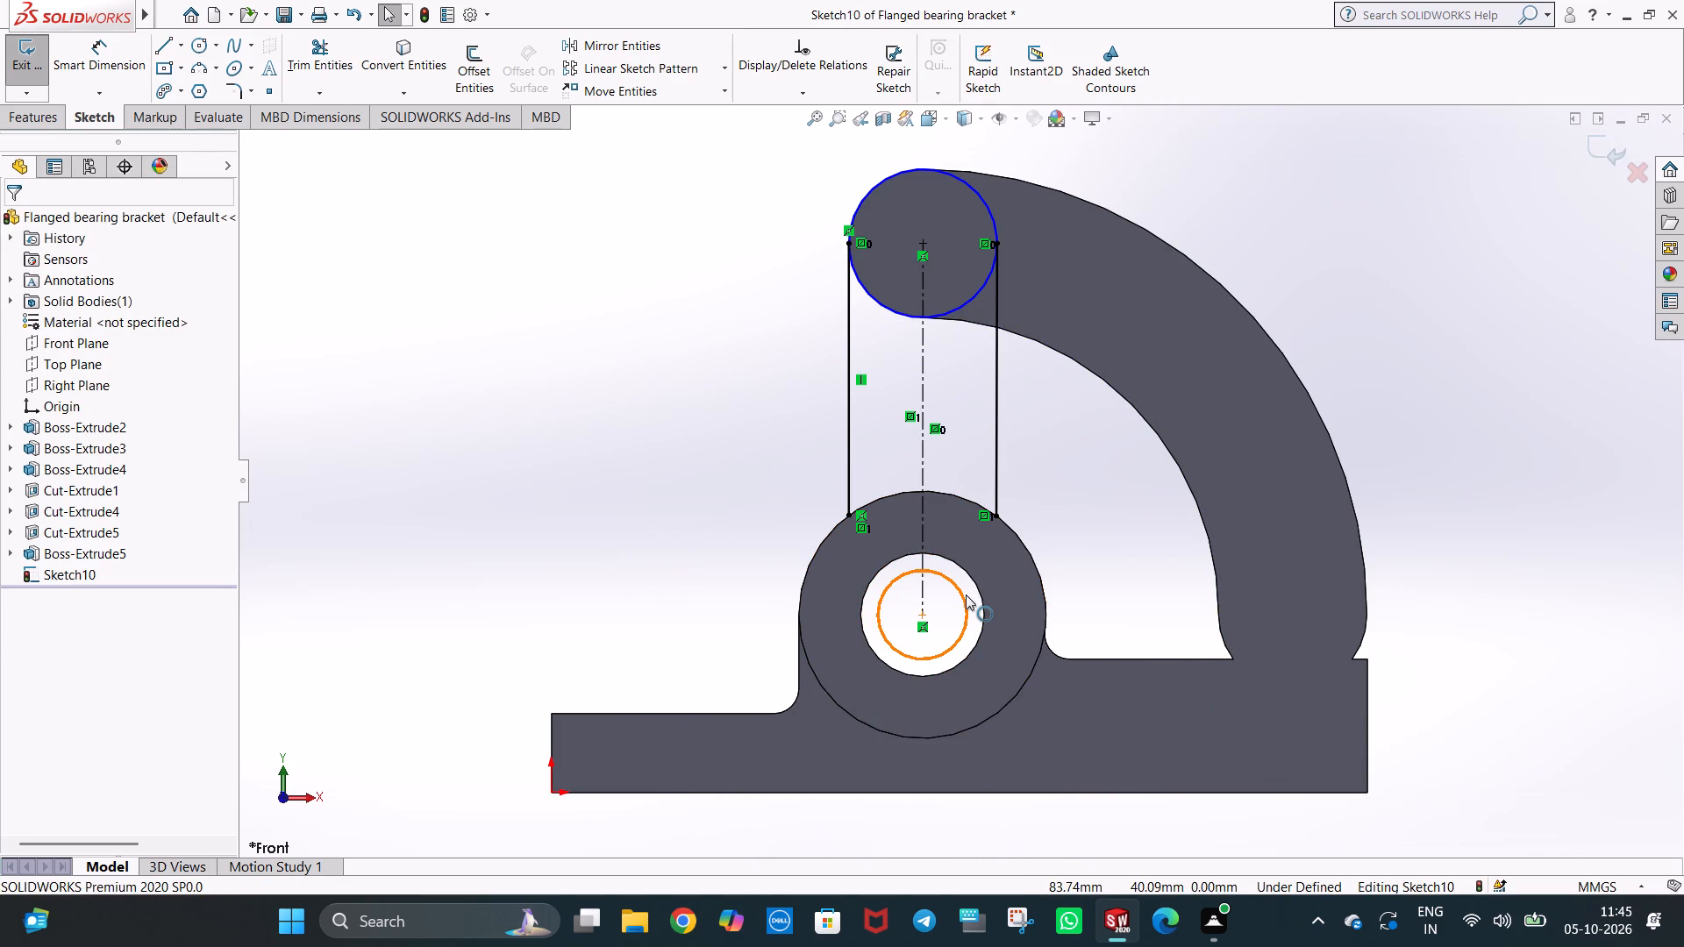
pyautogui.click(966, 595)
pyautogui.write('60')
pyautogui.press('Return')
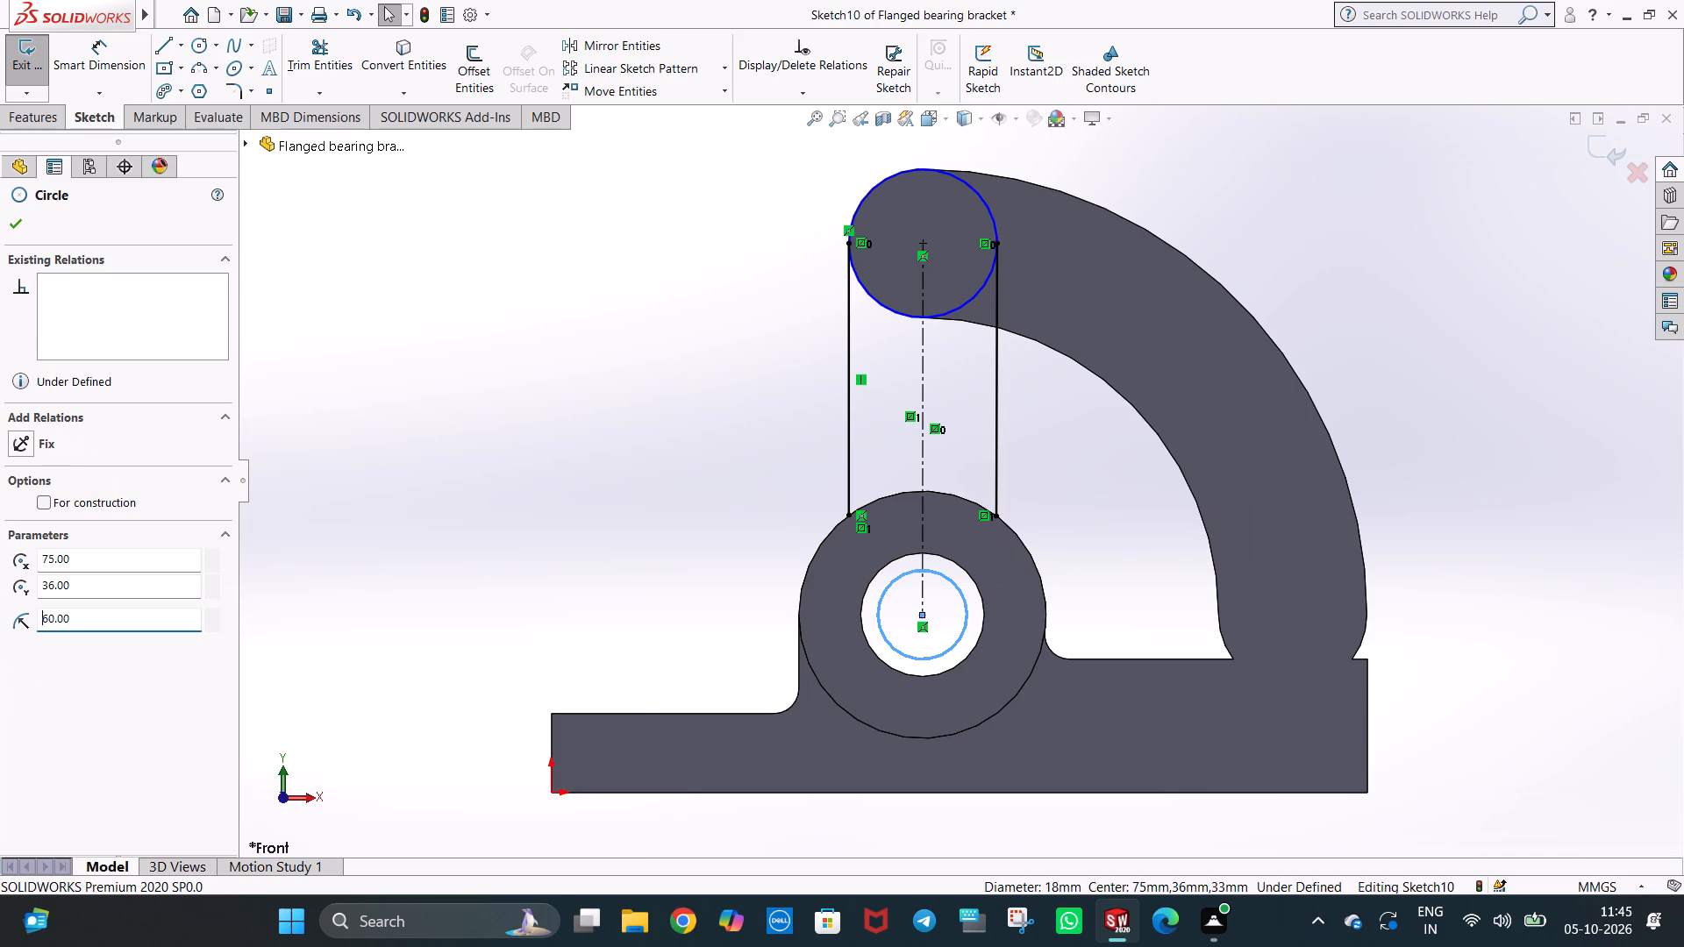
pyautogui.click(545, 328)
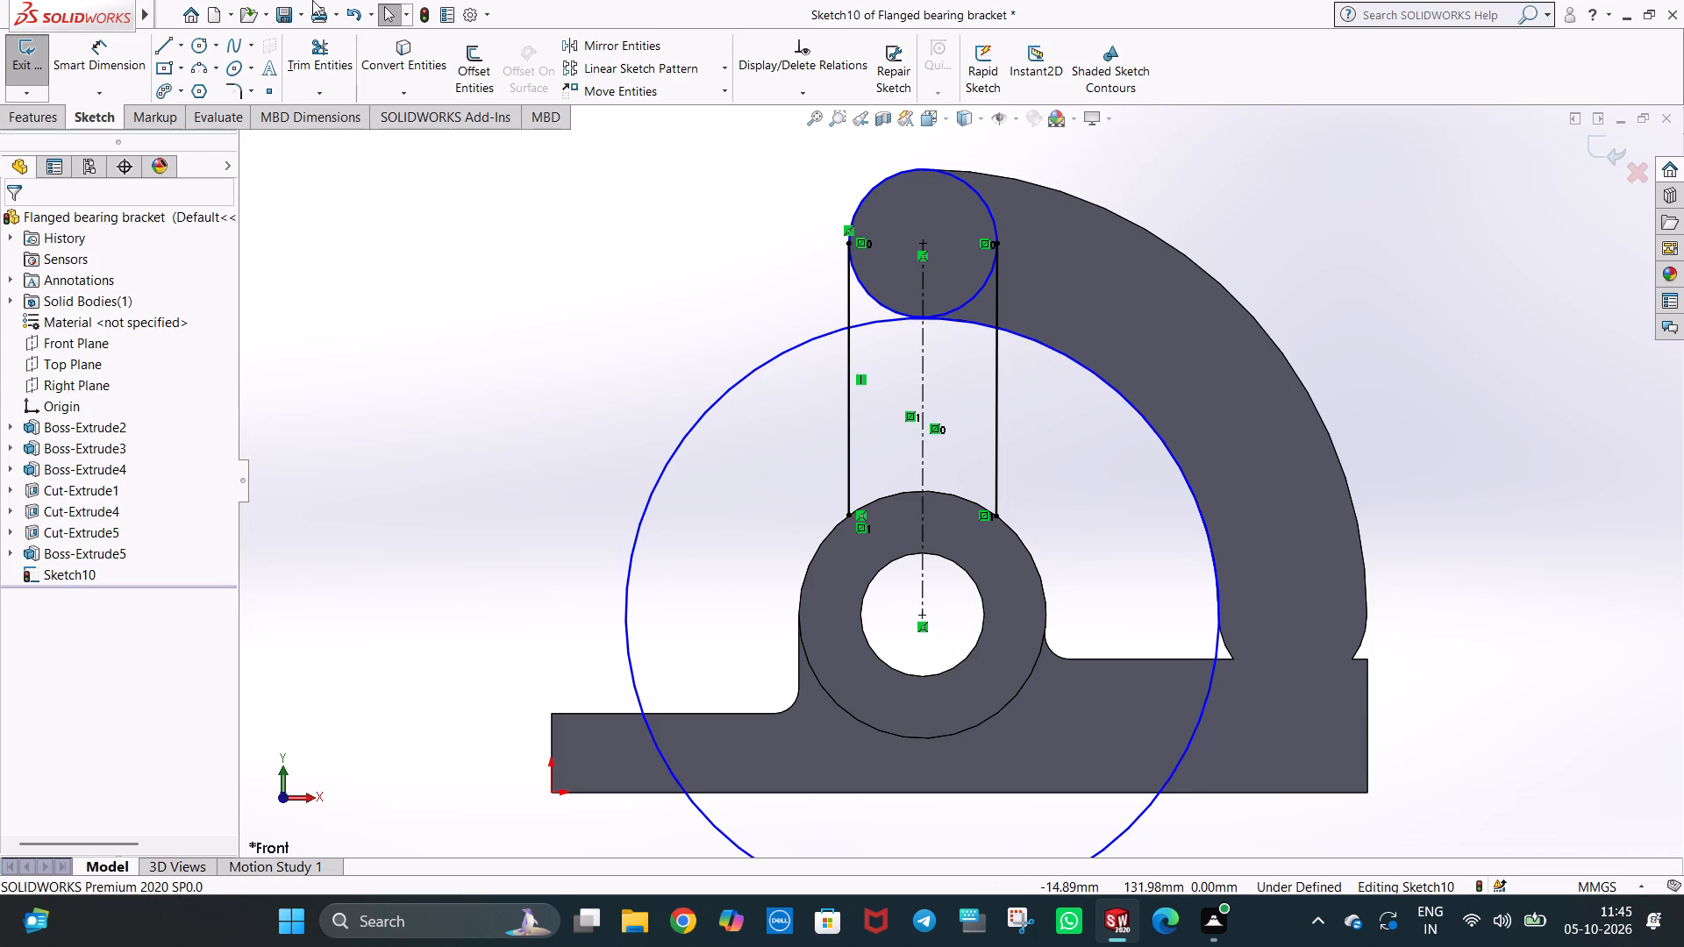
# Trim the 15 mm and 60 mm circles and the link line's overlap with the arm, leaving only arcs along the arm's lower edge between the vertical lines.
pyautogui.click(313, 51)
pyautogui.moveTo(515, 296); pyautogui.dragTo(710, 504)
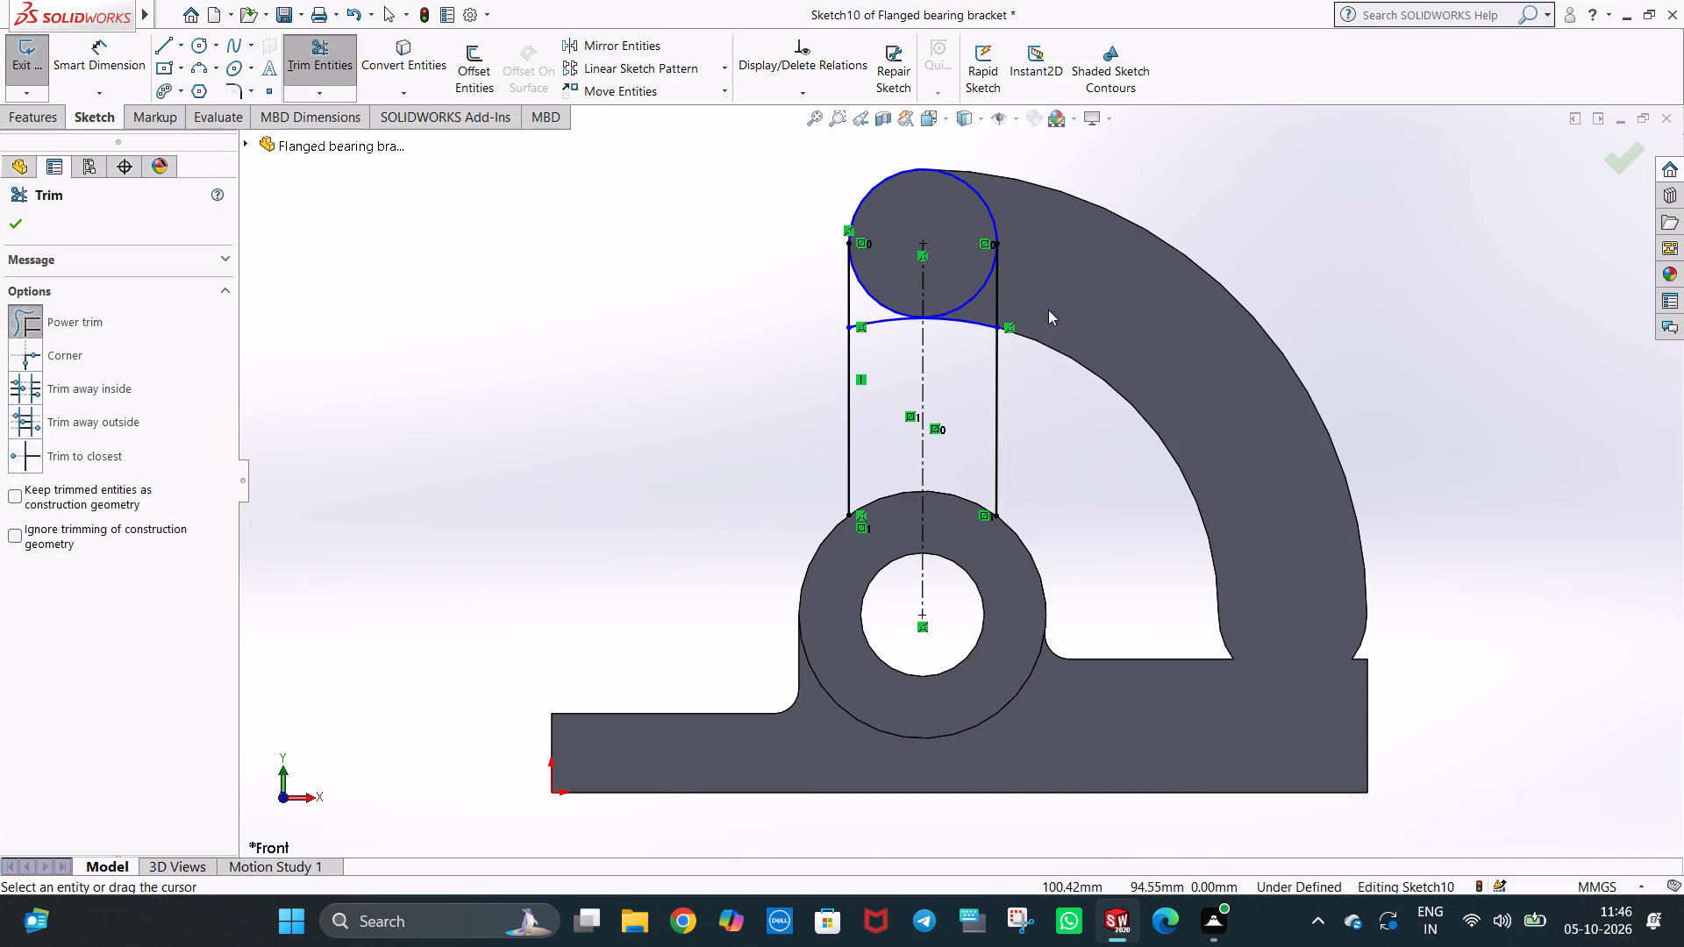
pyautogui.moveTo(1034, 274); pyautogui.dragTo(966, 196)
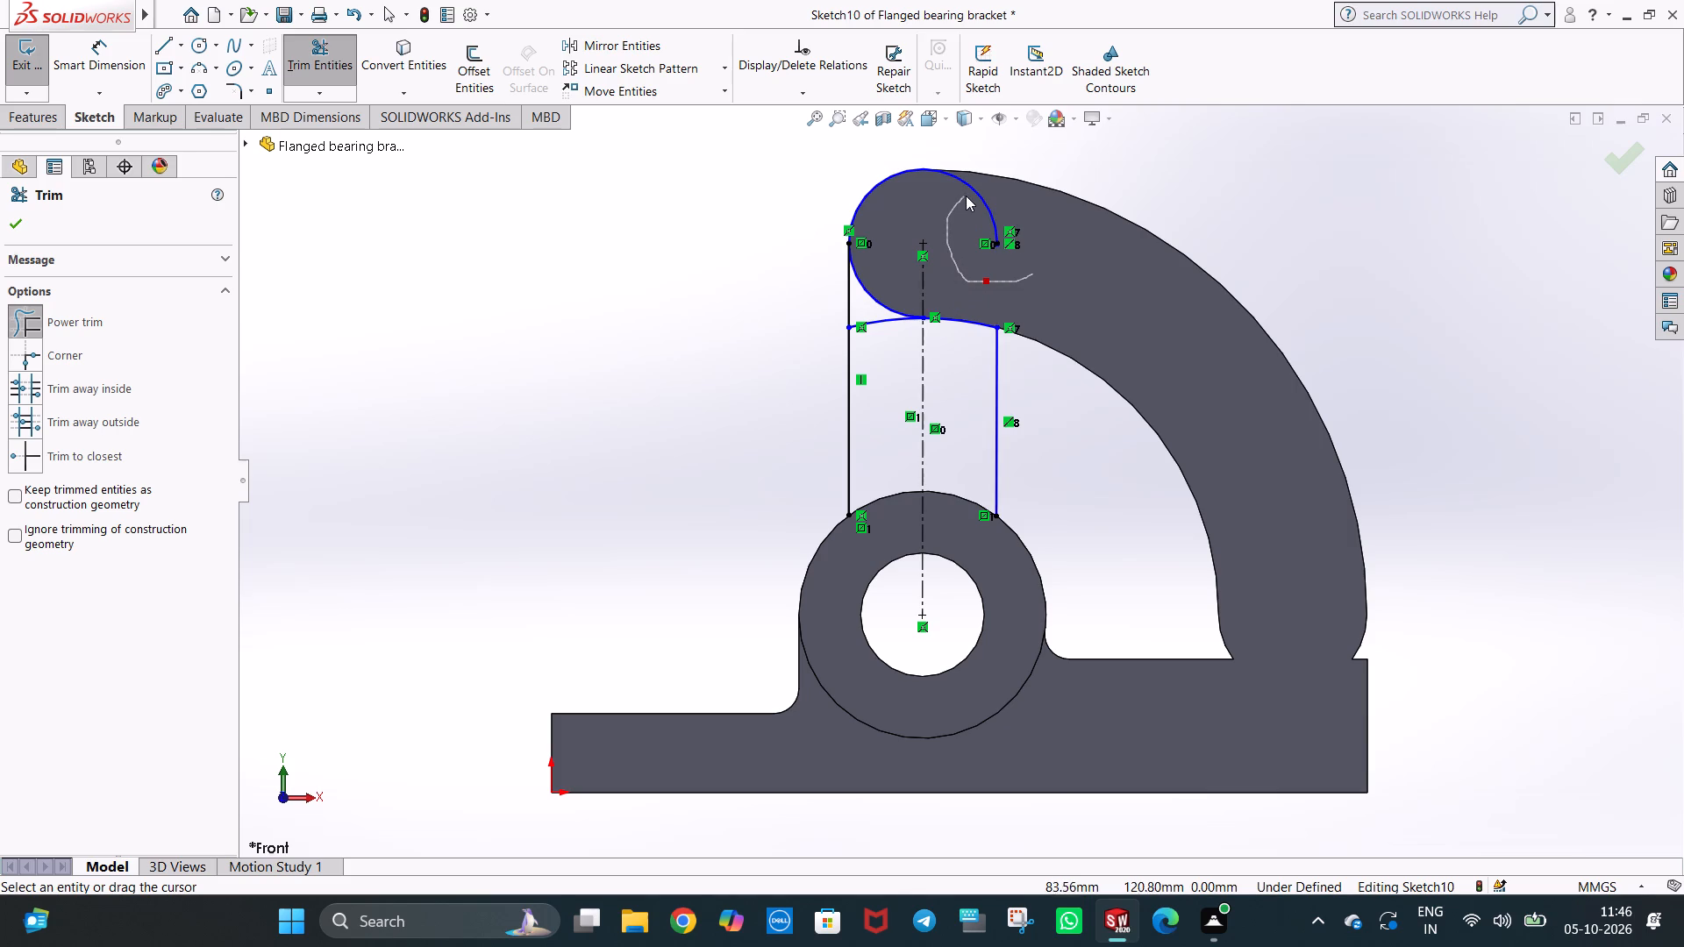
pyautogui.moveTo(966, 196); pyautogui.dragTo(912, 180)
pyautogui.scroll(-3, 935, 302)
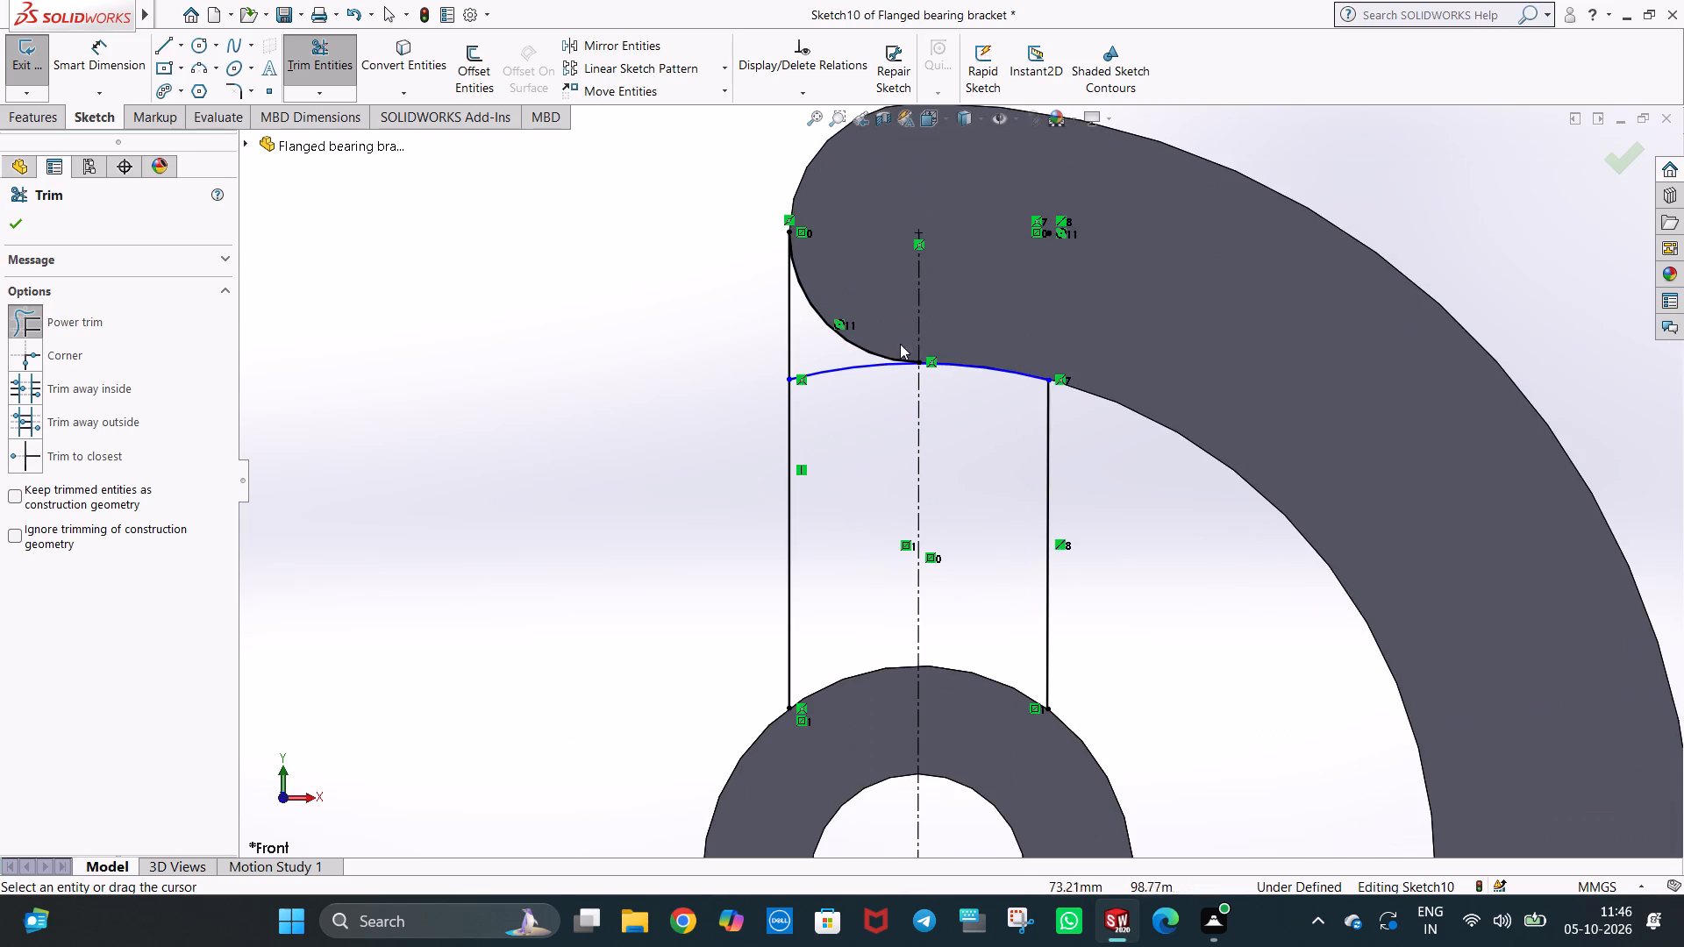
pyautogui.moveTo(880, 403); pyautogui.dragTo(846, 360)
pyautogui.scroll(3, 898, 435)
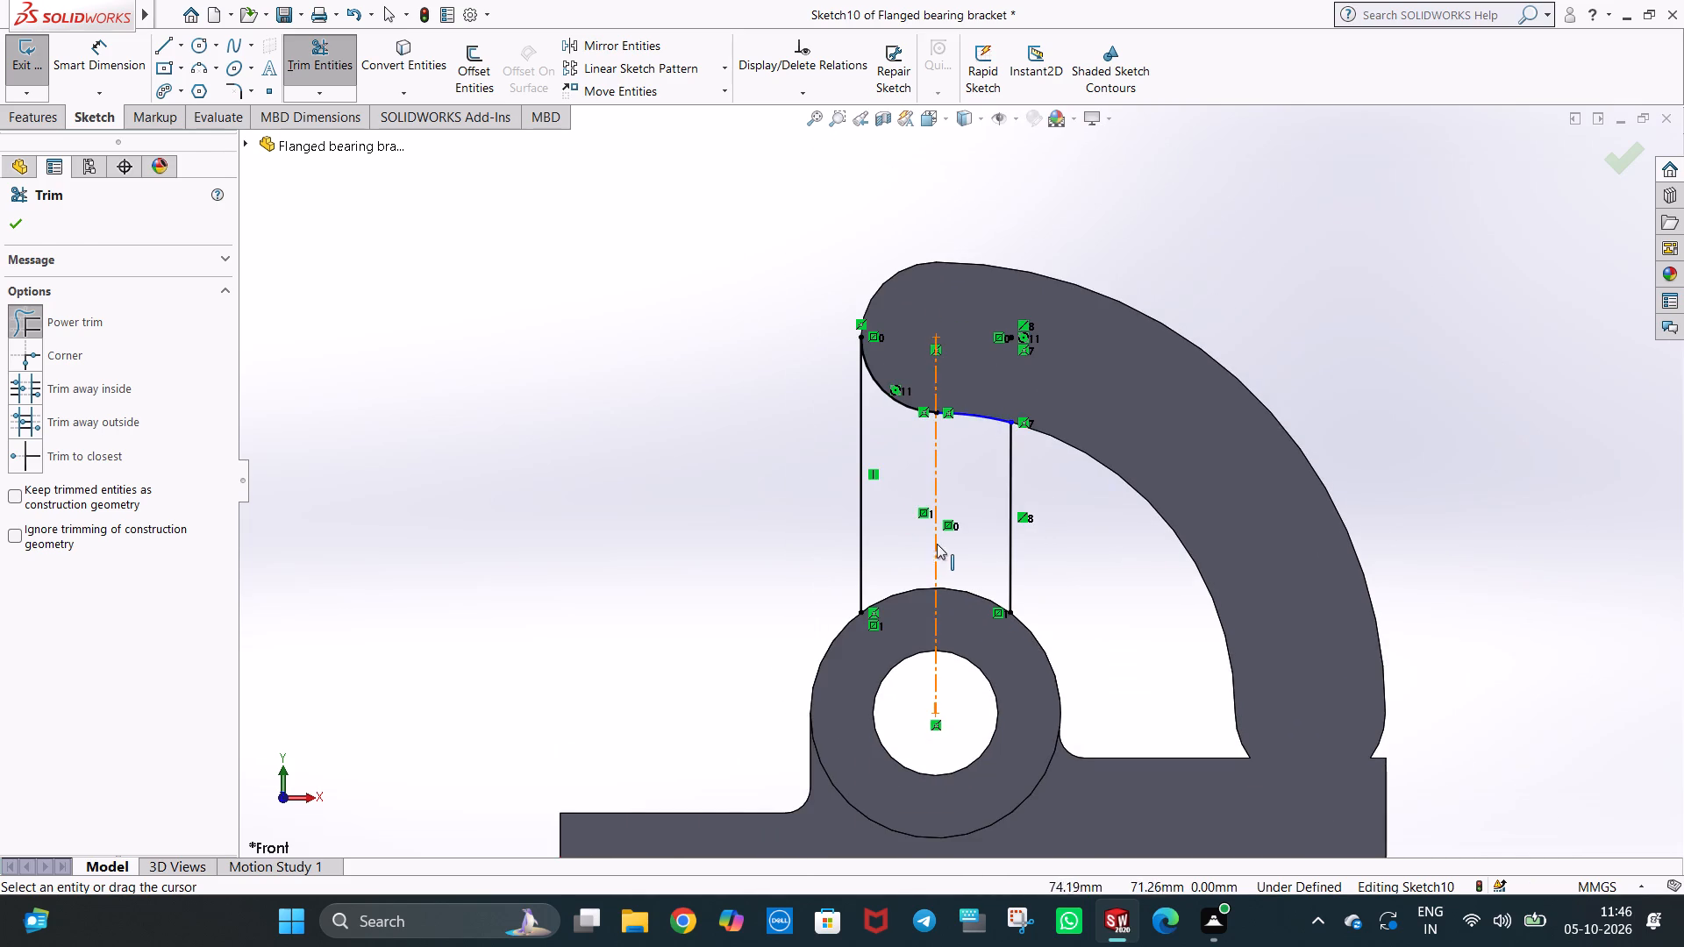
pyautogui.press('Escape')
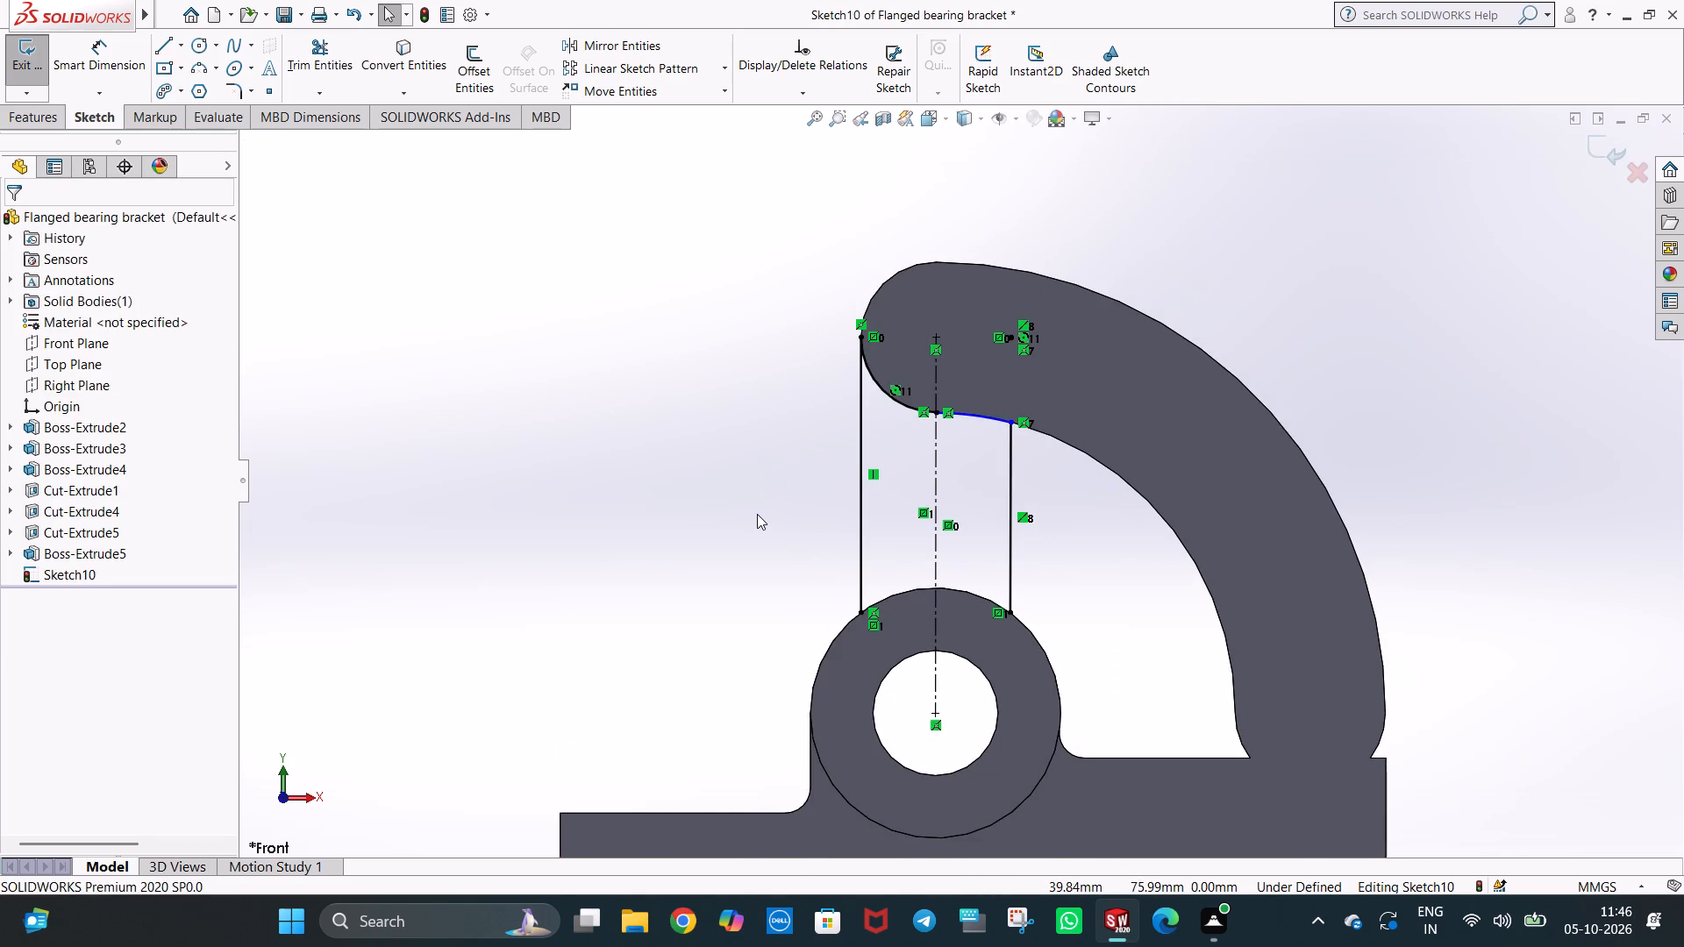
pyautogui.click(701, 452)
# Sketch a circle of 25 mm radius centred on the bore, matching the boss's outer edge.
pyautogui.click(196, 47)
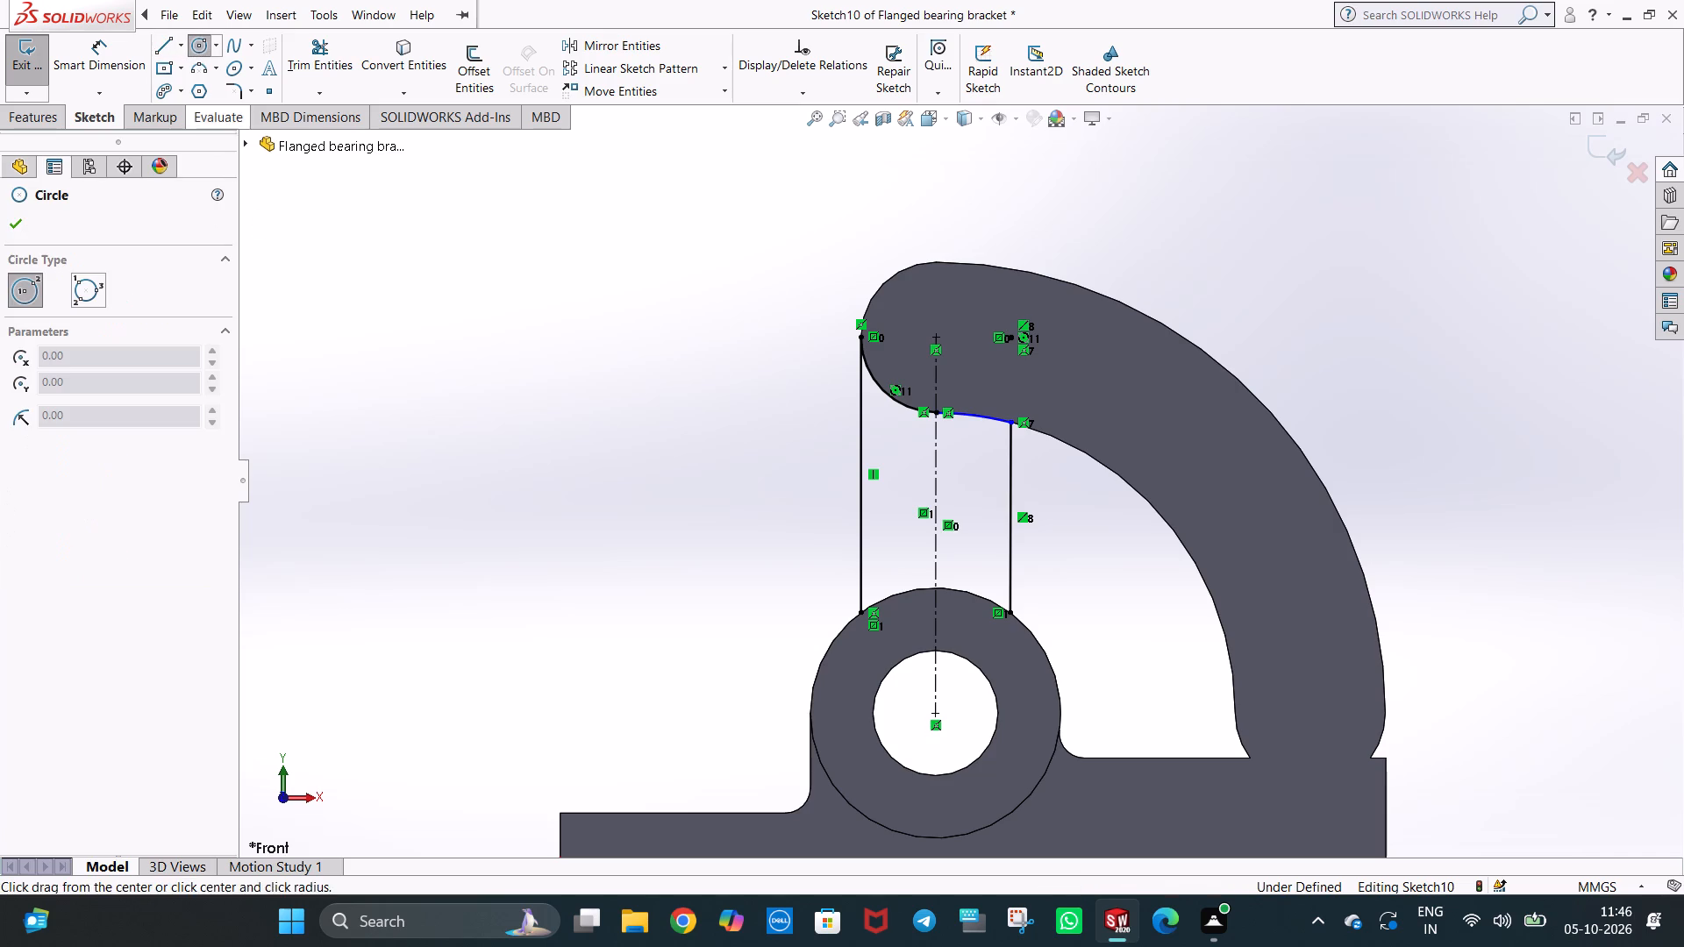
pyautogui.click(934, 714)
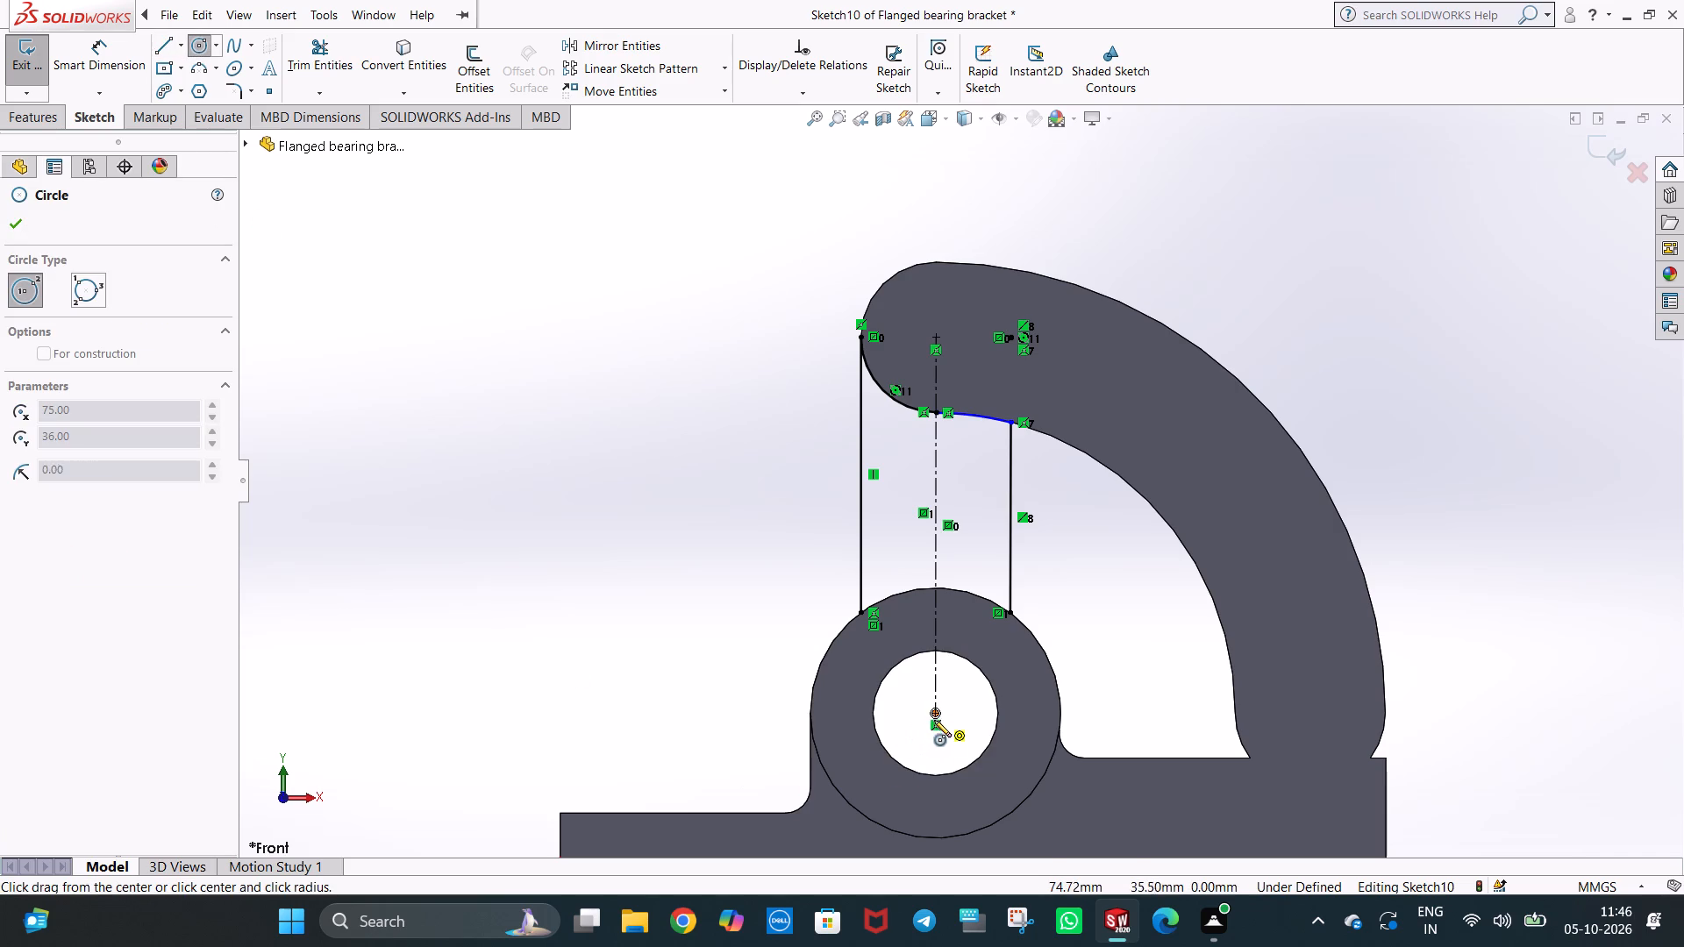
pyautogui.click(992, 829)
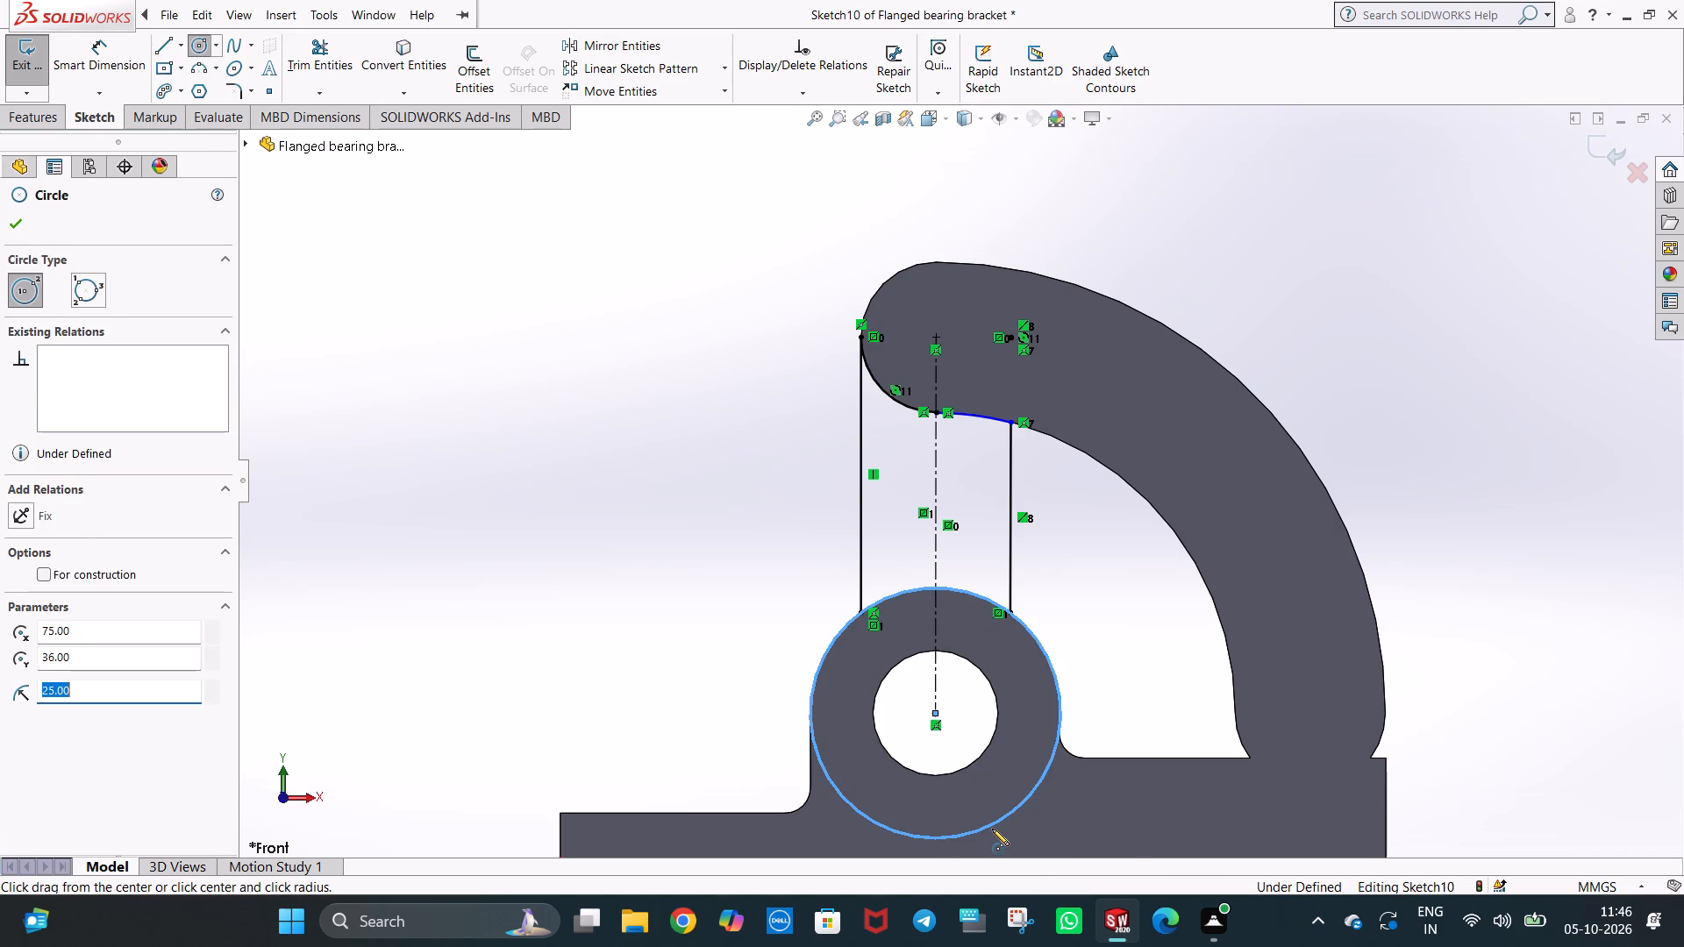
pyautogui.press('Escape')
pyautogui.press('Escape')
# Dimension the diameter of the circle on the boss's outer edge.
pyautogui.click(72, 62)
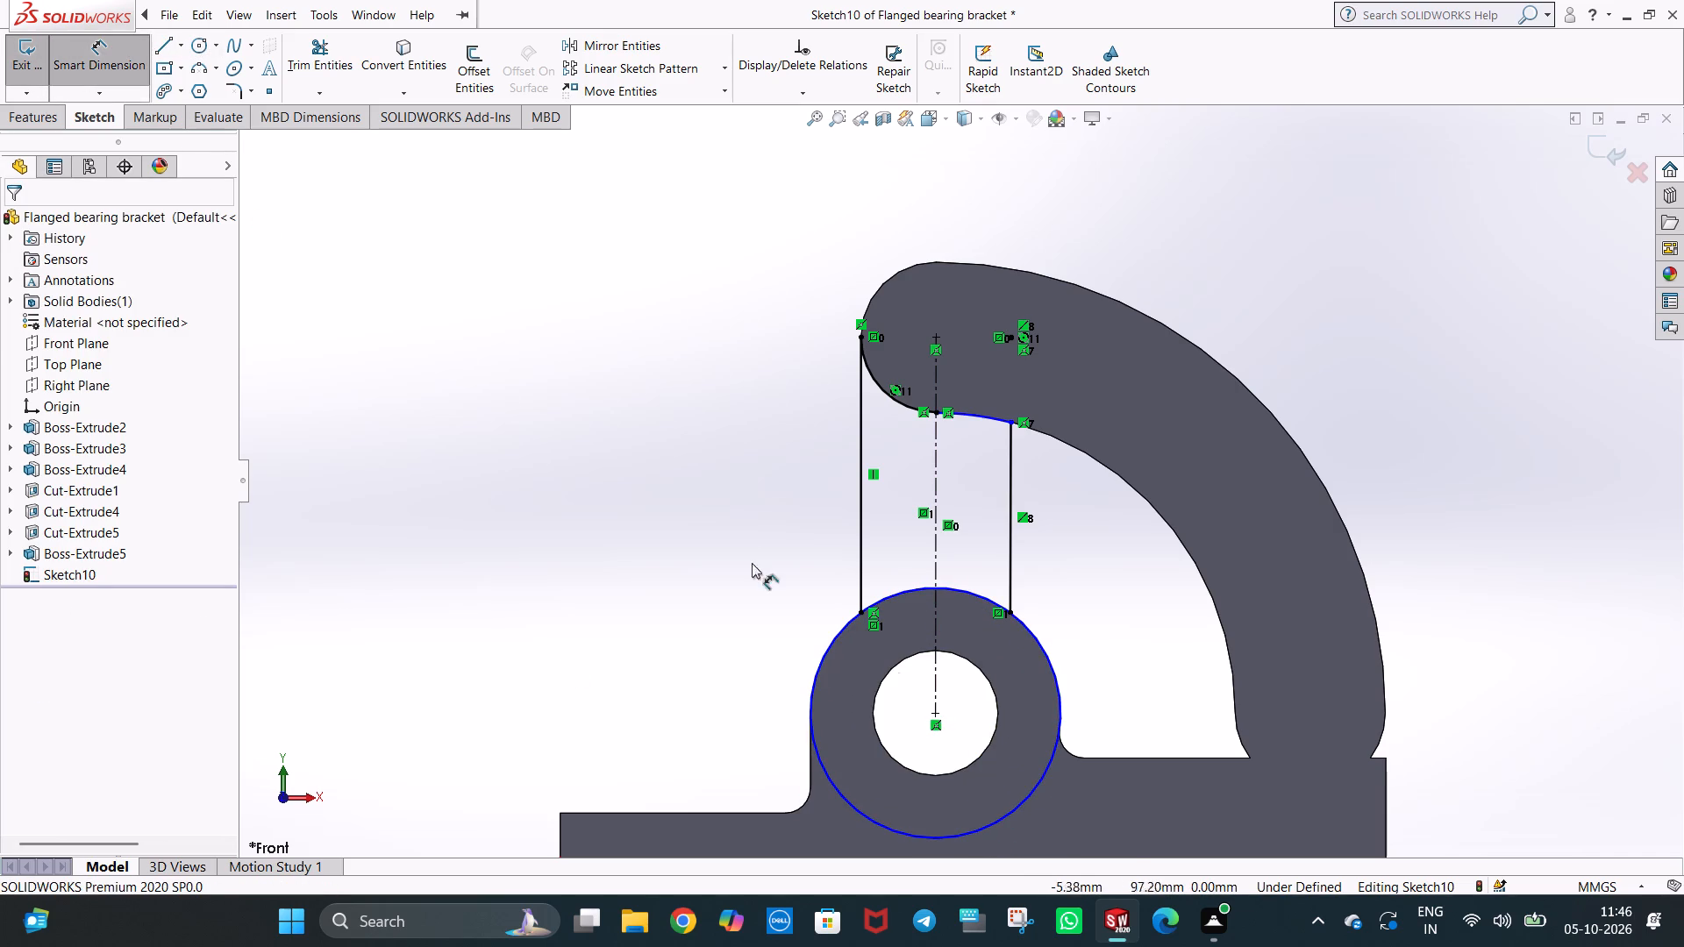
pyautogui.click(1054, 686)
pyautogui.click(1102, 679)
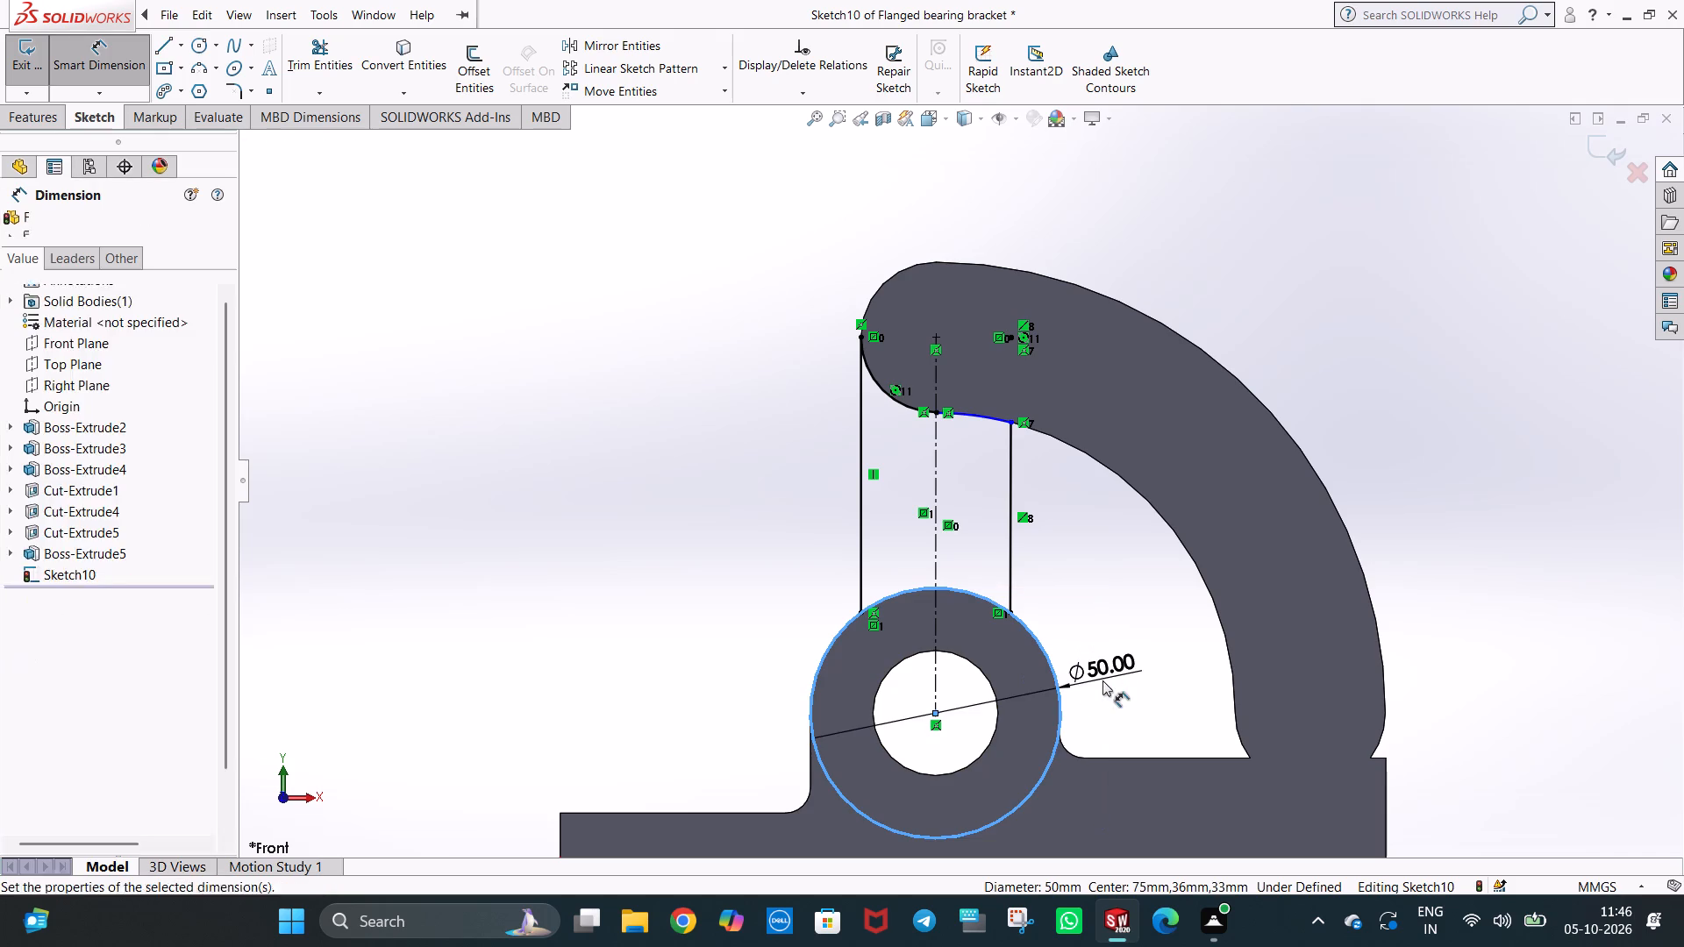
pyautogui.click(1024, 652)
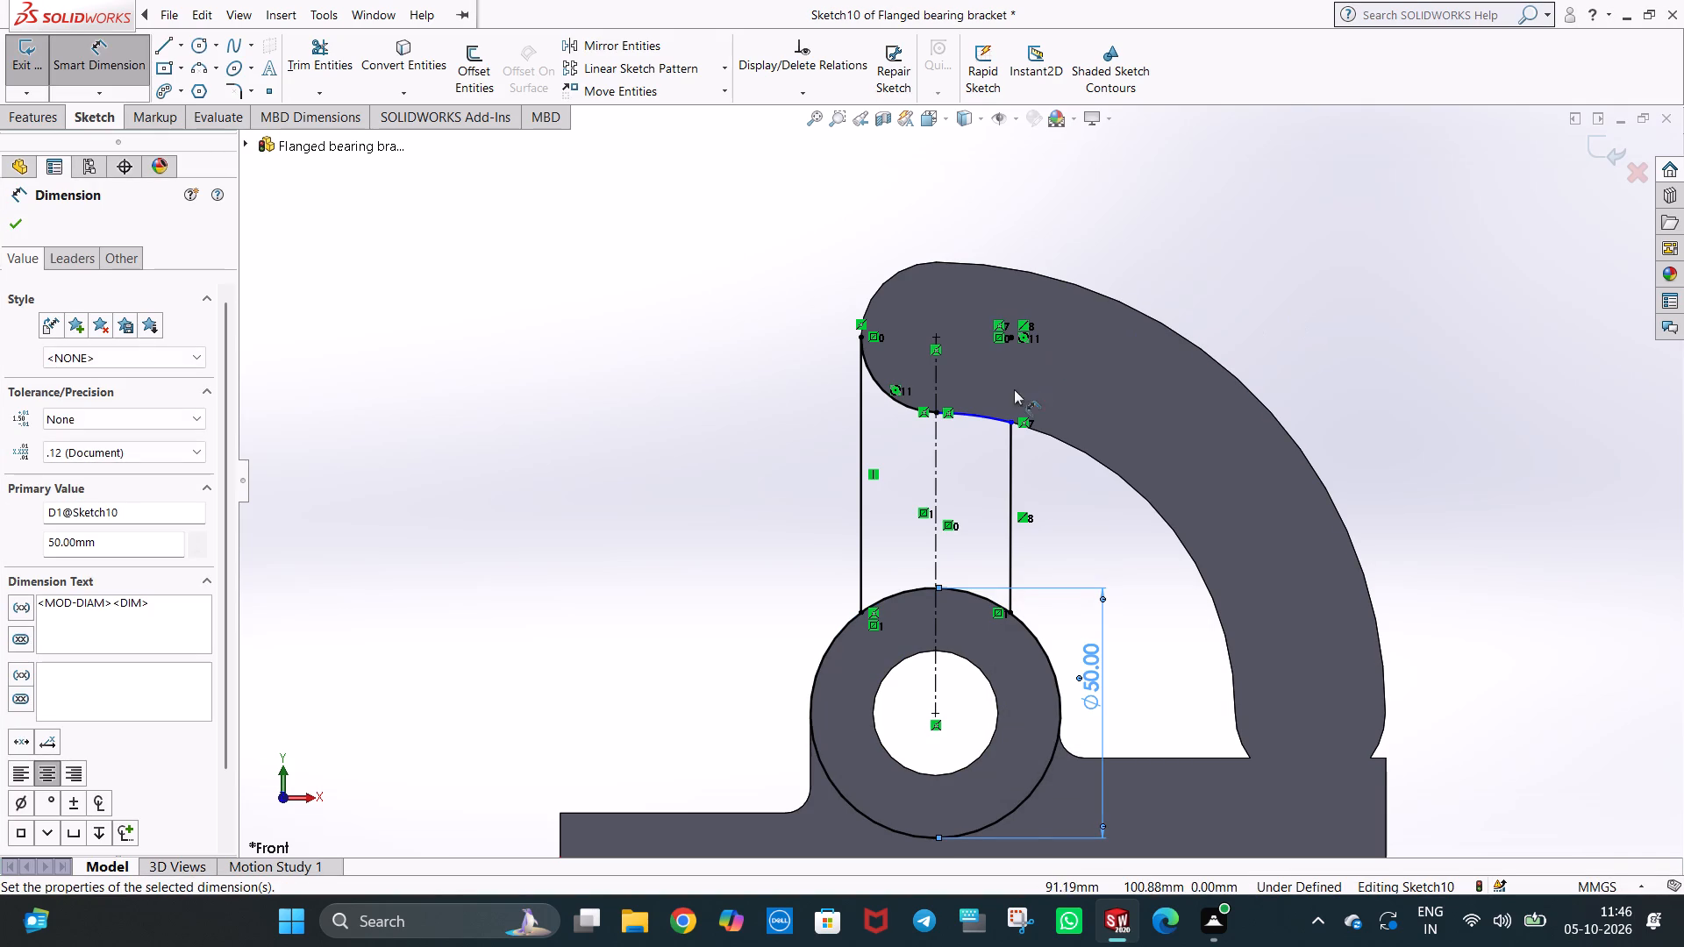
# Dimension the radius of the trimmed arc along the arm's inner edge between the centreline and the vertical line.
pyautogui.click(988, 418)
pyautogui.click(977, 467)
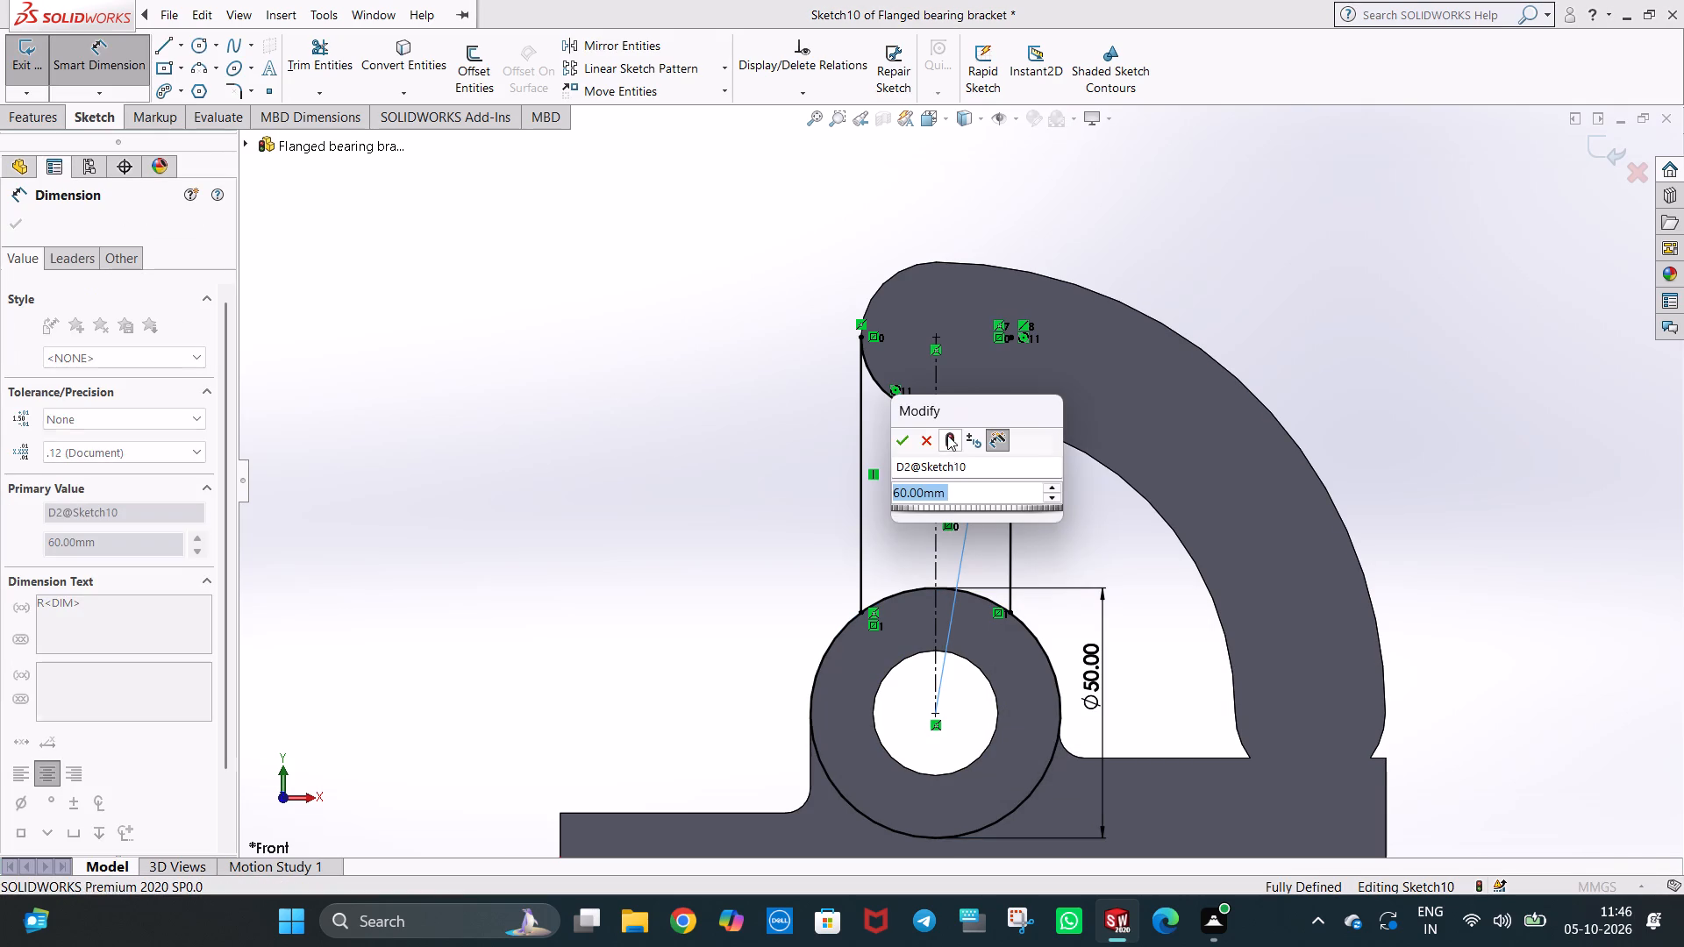
pyautogui.click(911, 438)
pyautogui.click(1235, 307)
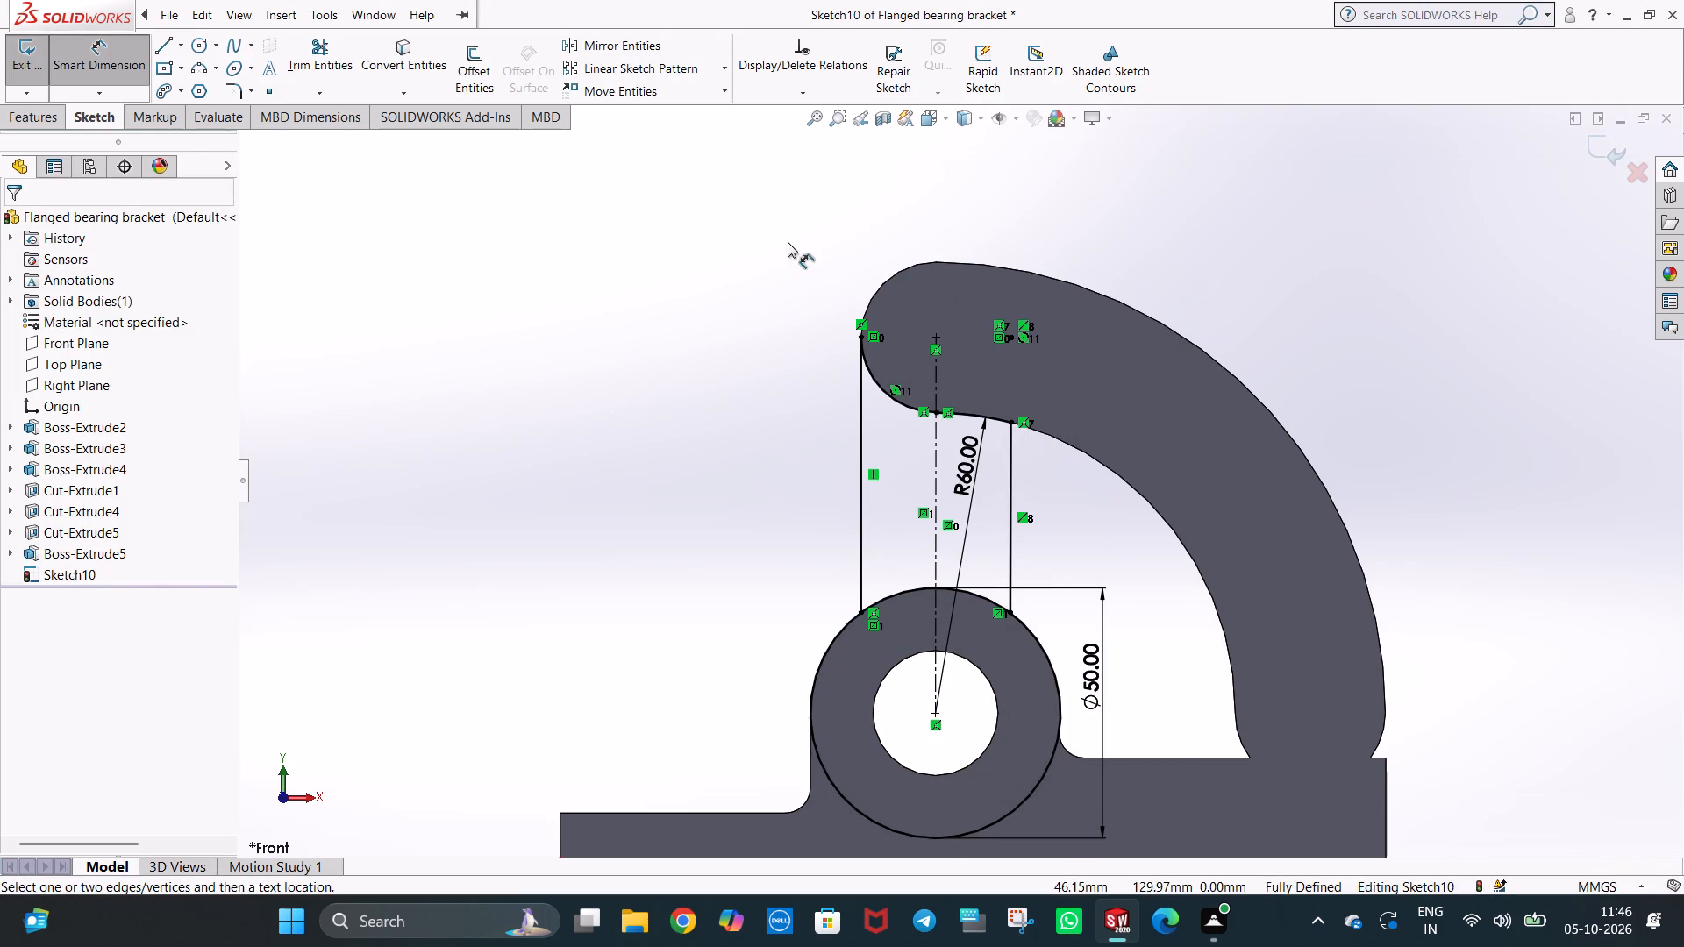
pyautogui.moveTo(698, 491); pyautogui.dragTo(774, 595, button='middle')
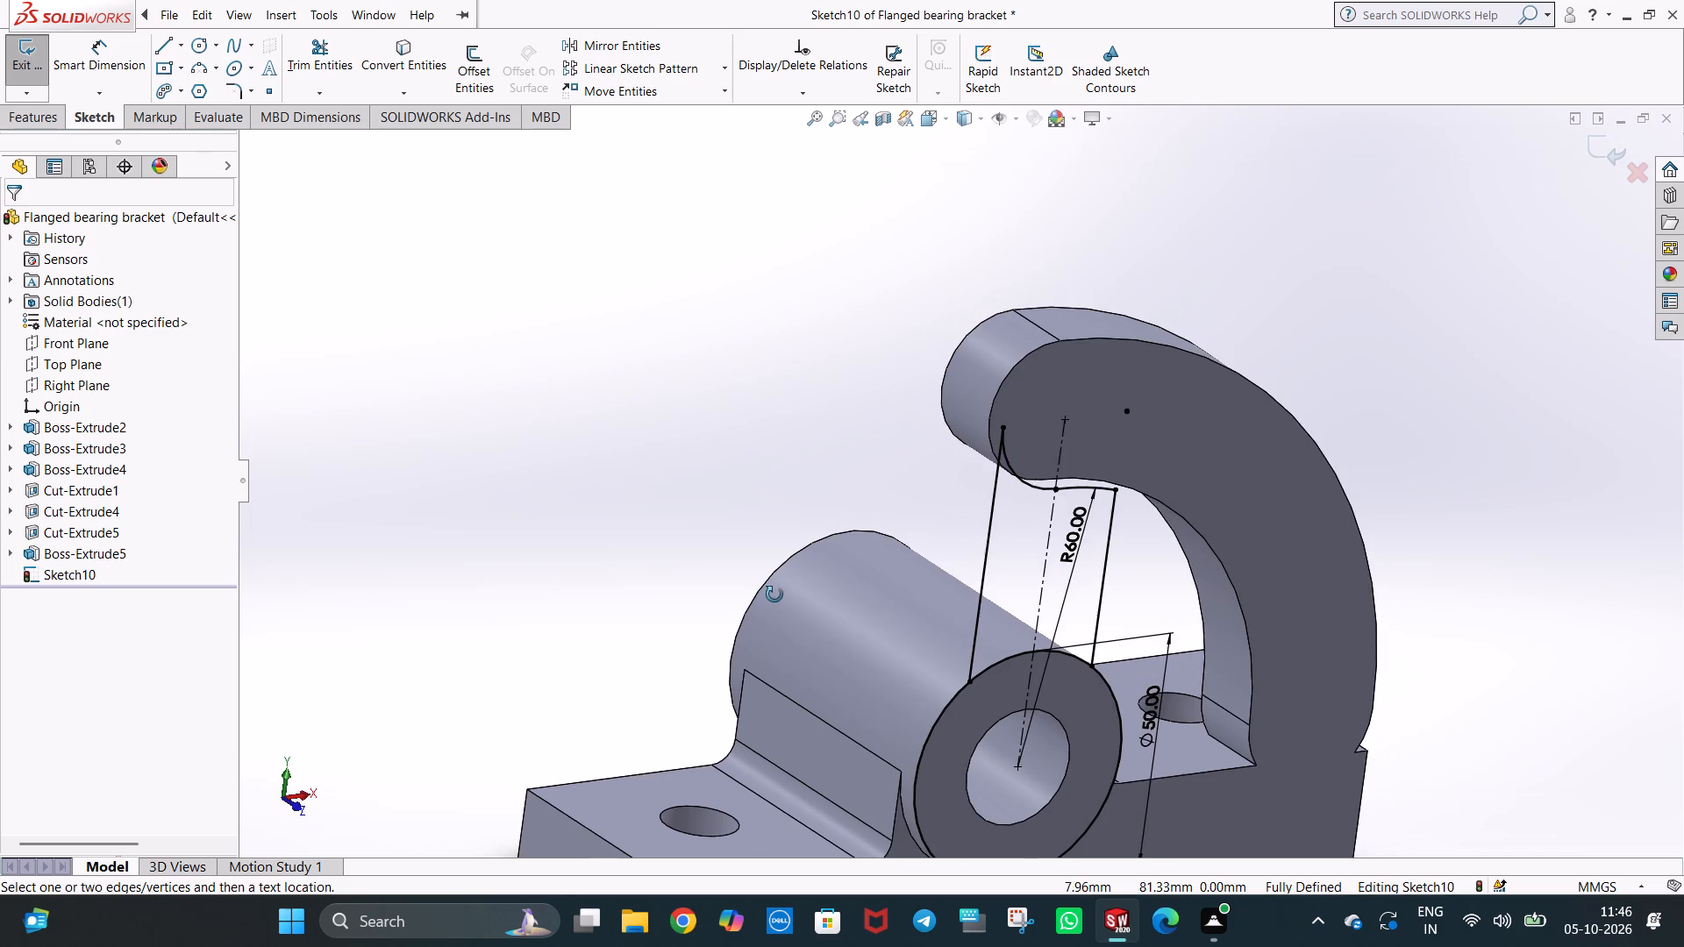
pyautogui.moveTo(774, 595); pyautogui.dragTo(752, 545, button='middle')
pyautogui.hotkey('ctrl', '1')
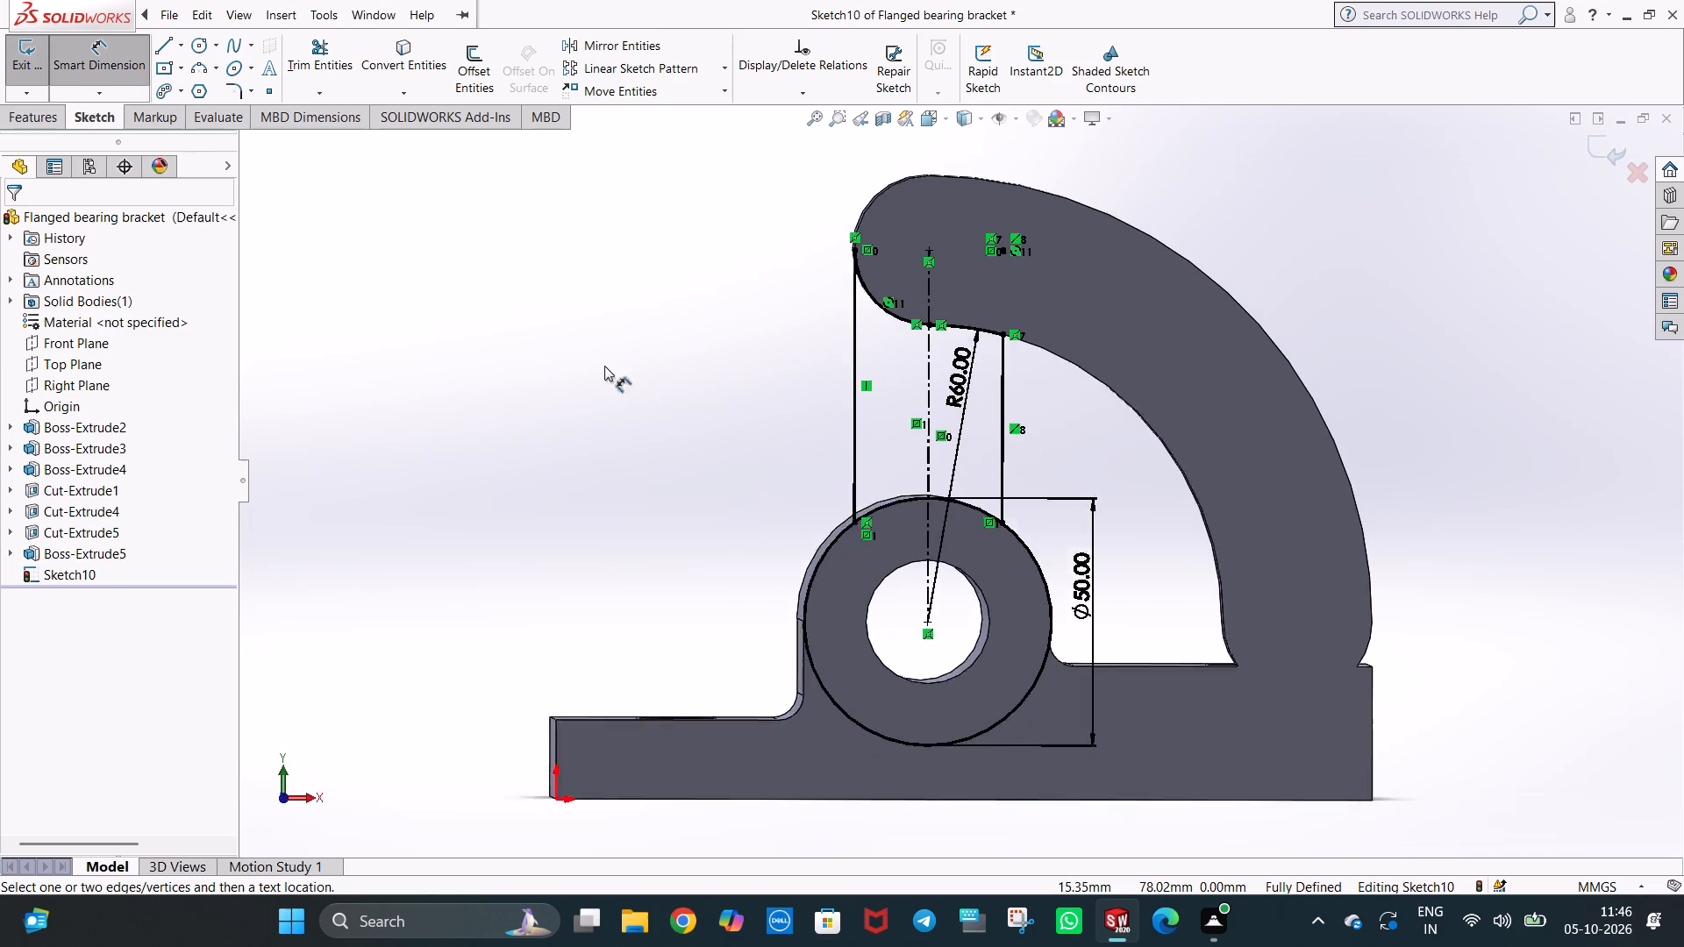
pyautogui.press('Escape')
pyautogui.click(631, 329)
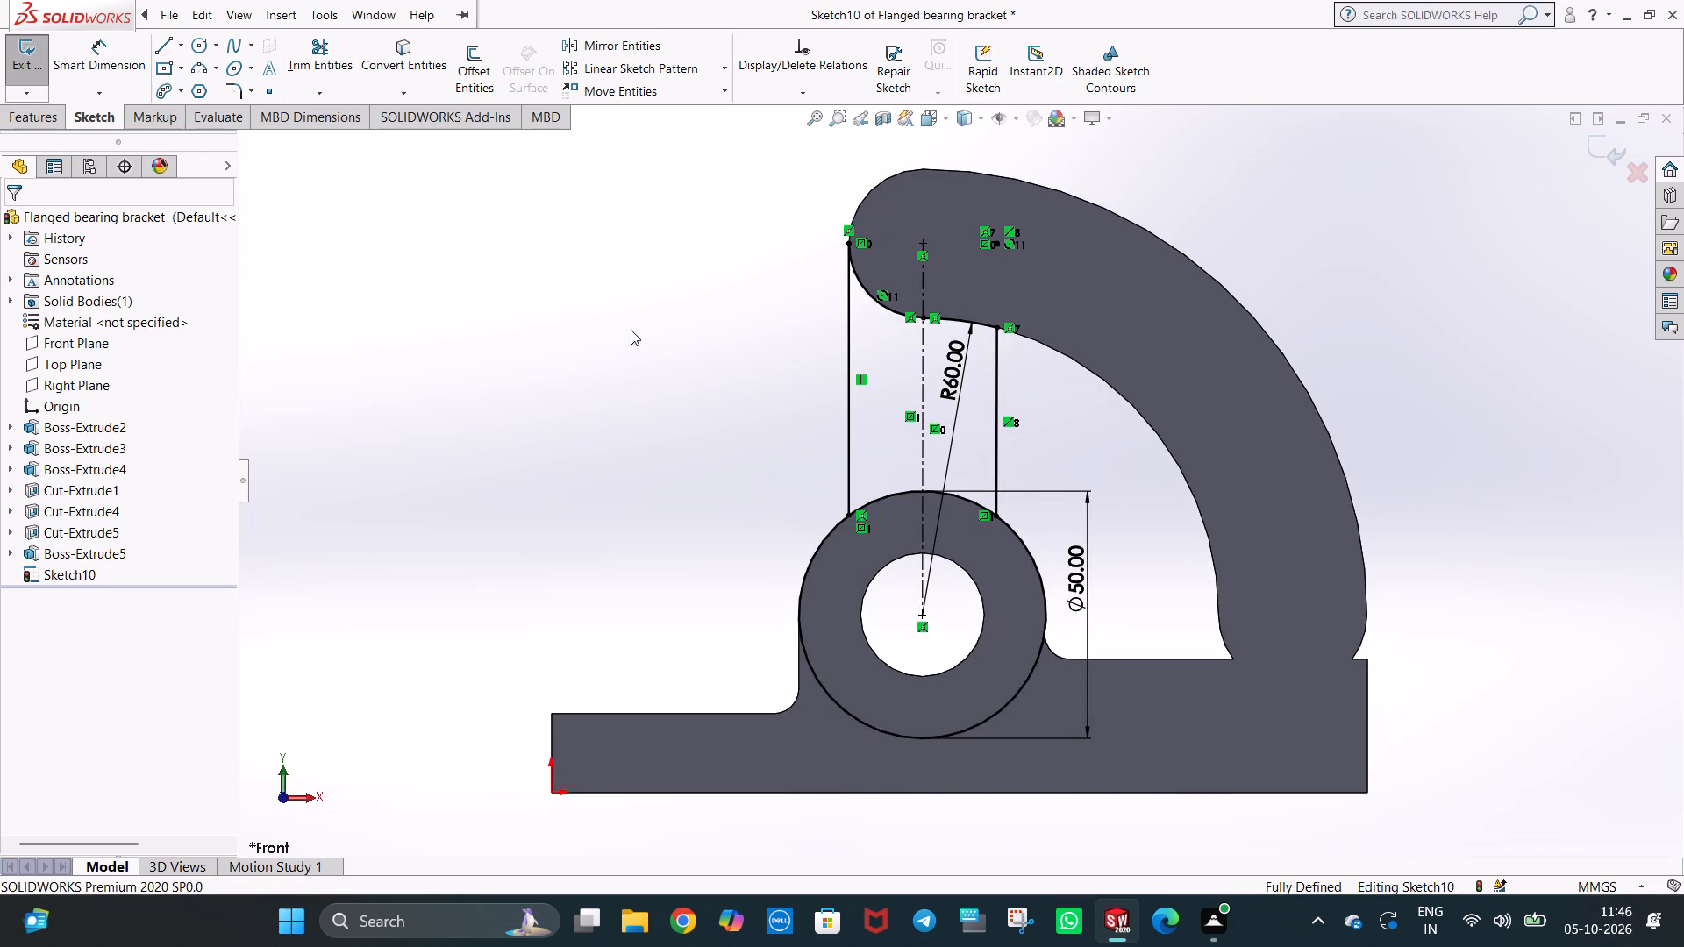
pyautogui.click(594, 309)
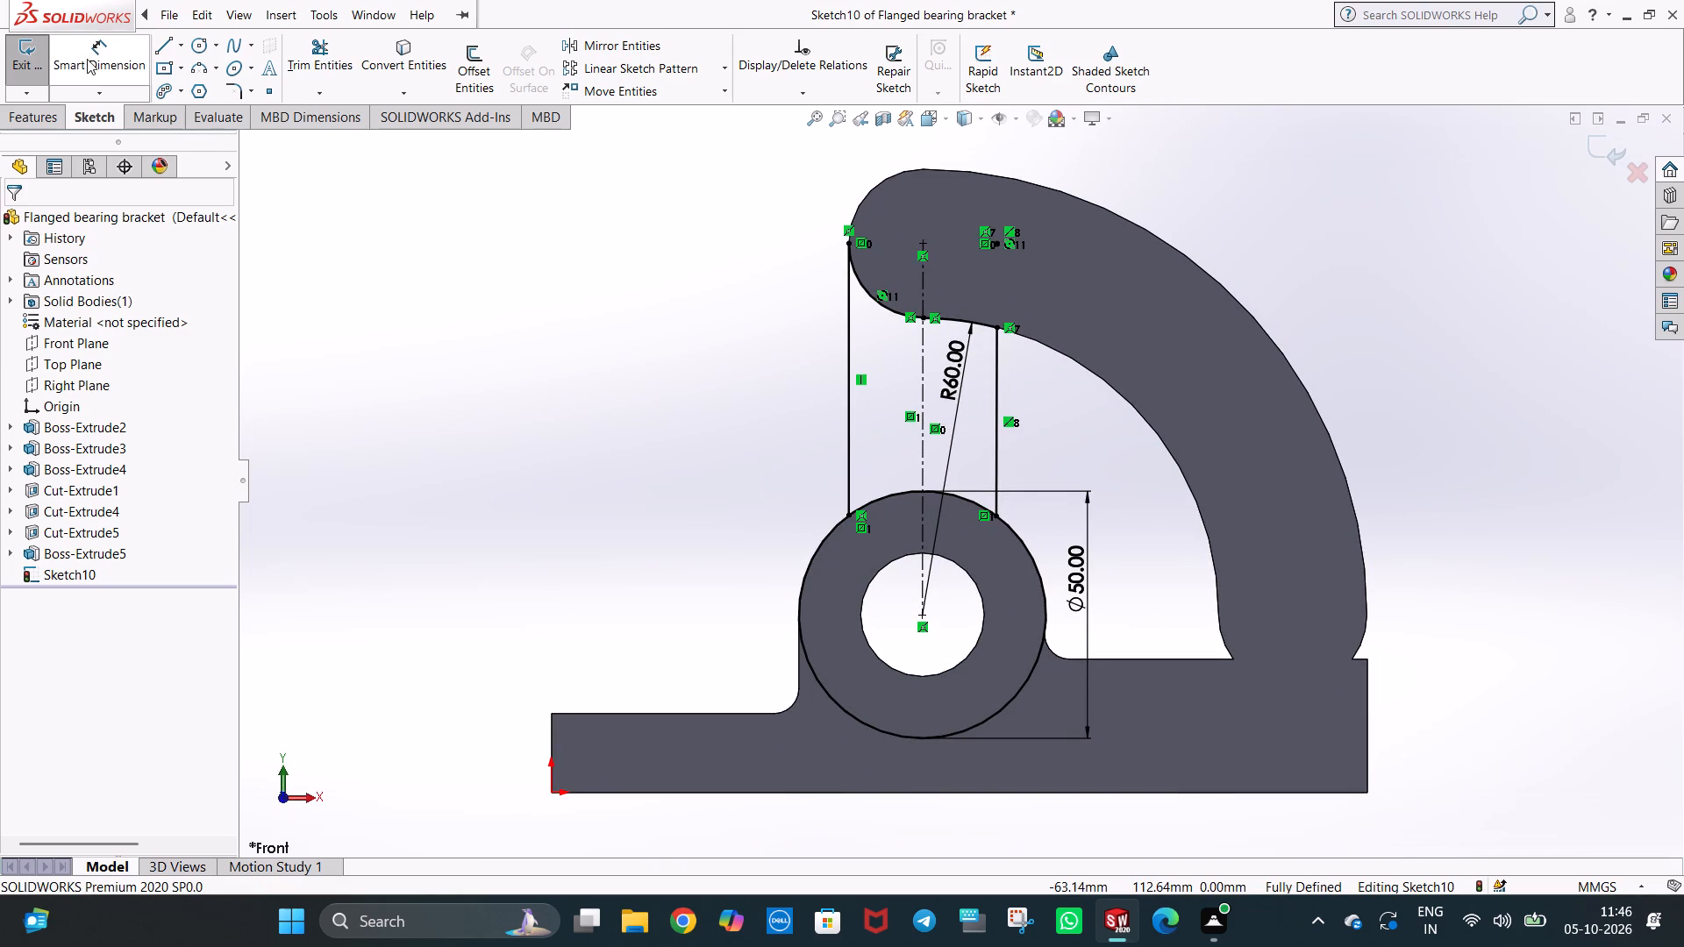
pyautogui.press('Escape')
# Start a Boss-Extrude from the link sketch using both regions between arm and boss, with the direction reversed toward the body.
pyautogui.click(34, 123)
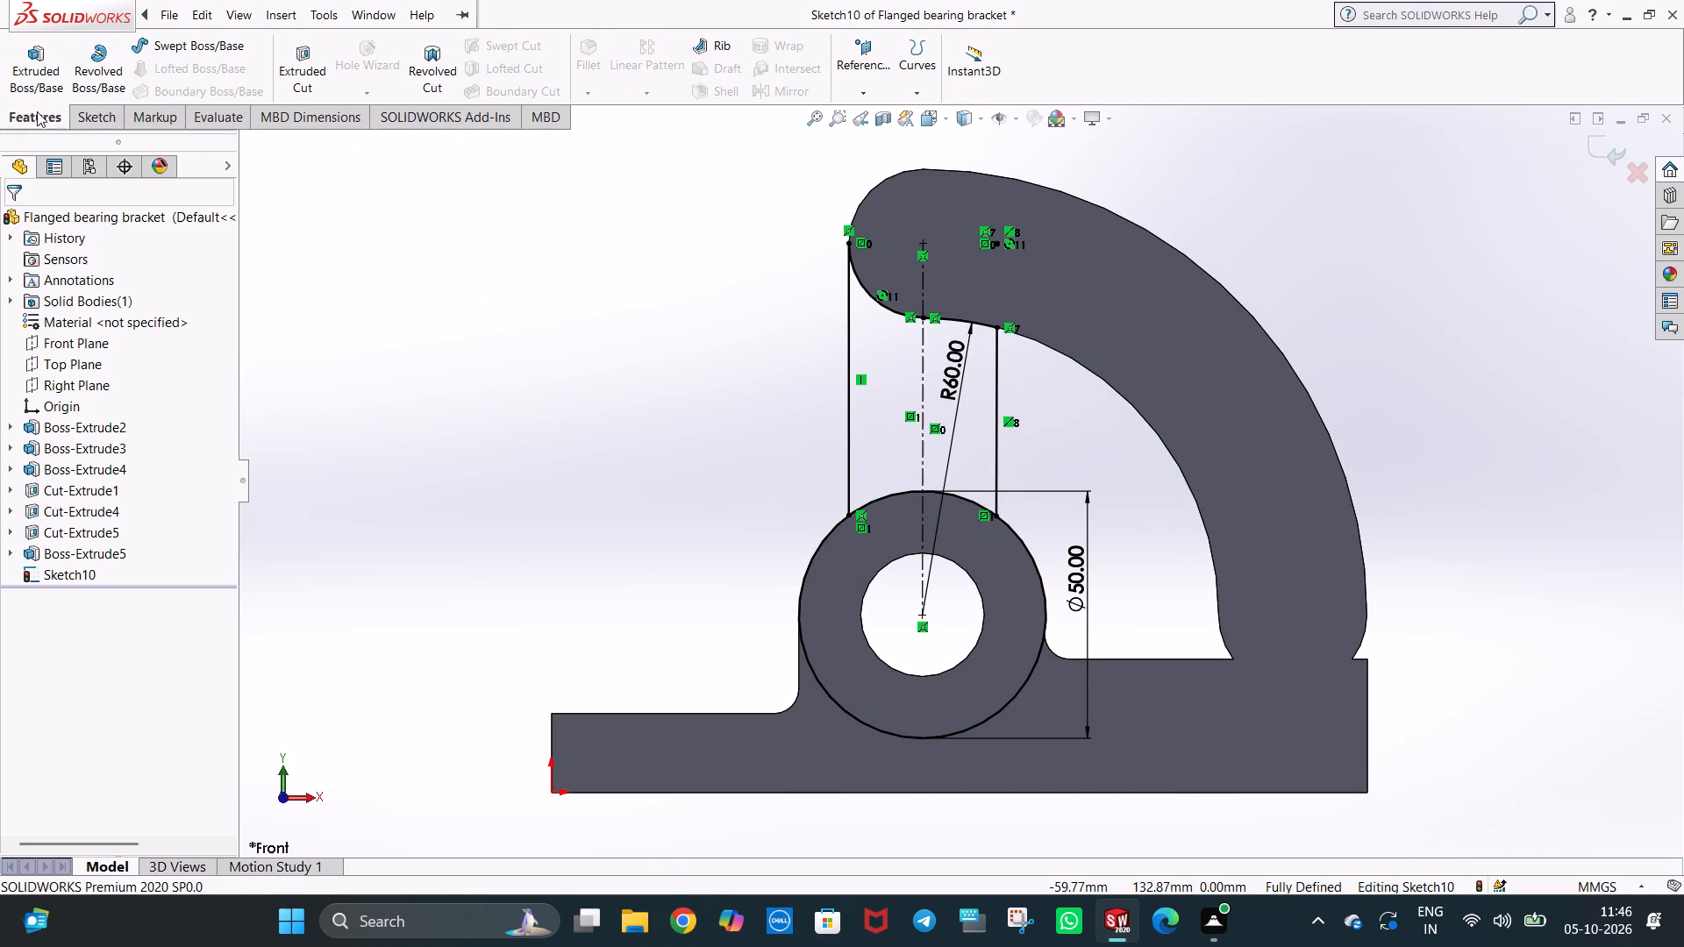
pyautogui.click(36, 92)
pyautogui.moveTo(758, 420); pyautogui.dragTo(906, 499, button='middle')
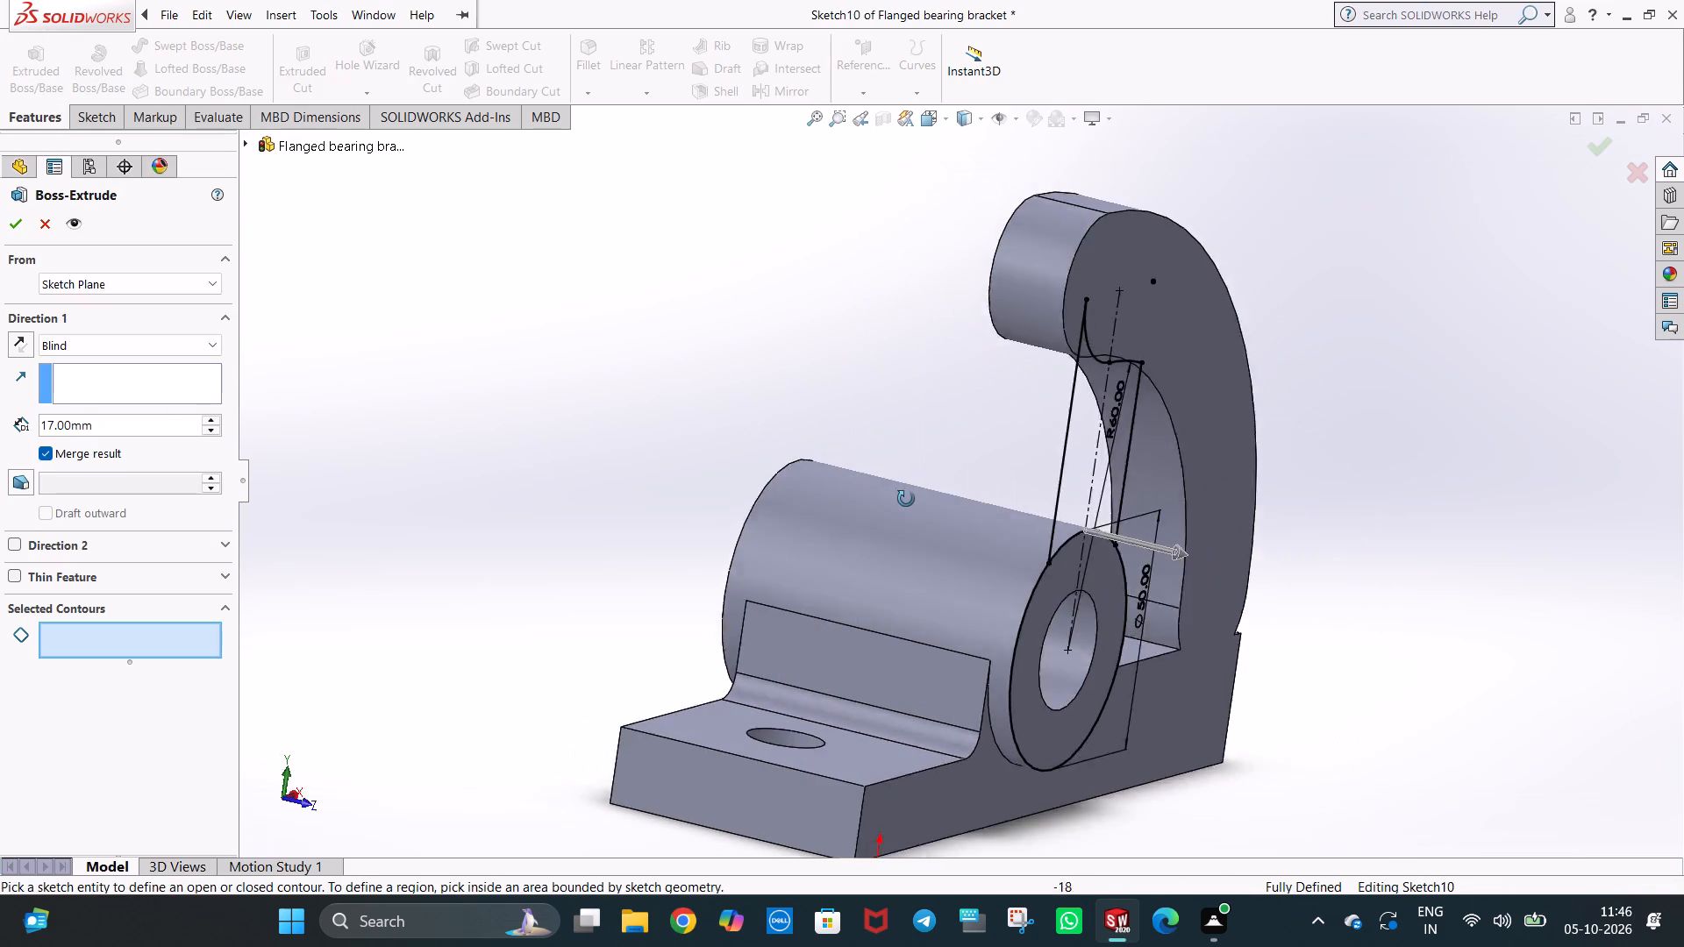
pyautogui.moveTo(906, 499); pyautogui.dragTo(912, 504, button='middle')
pyautogui.moveTo(1118, 493); pyautogui.dragTo(996, 479, button='middle')
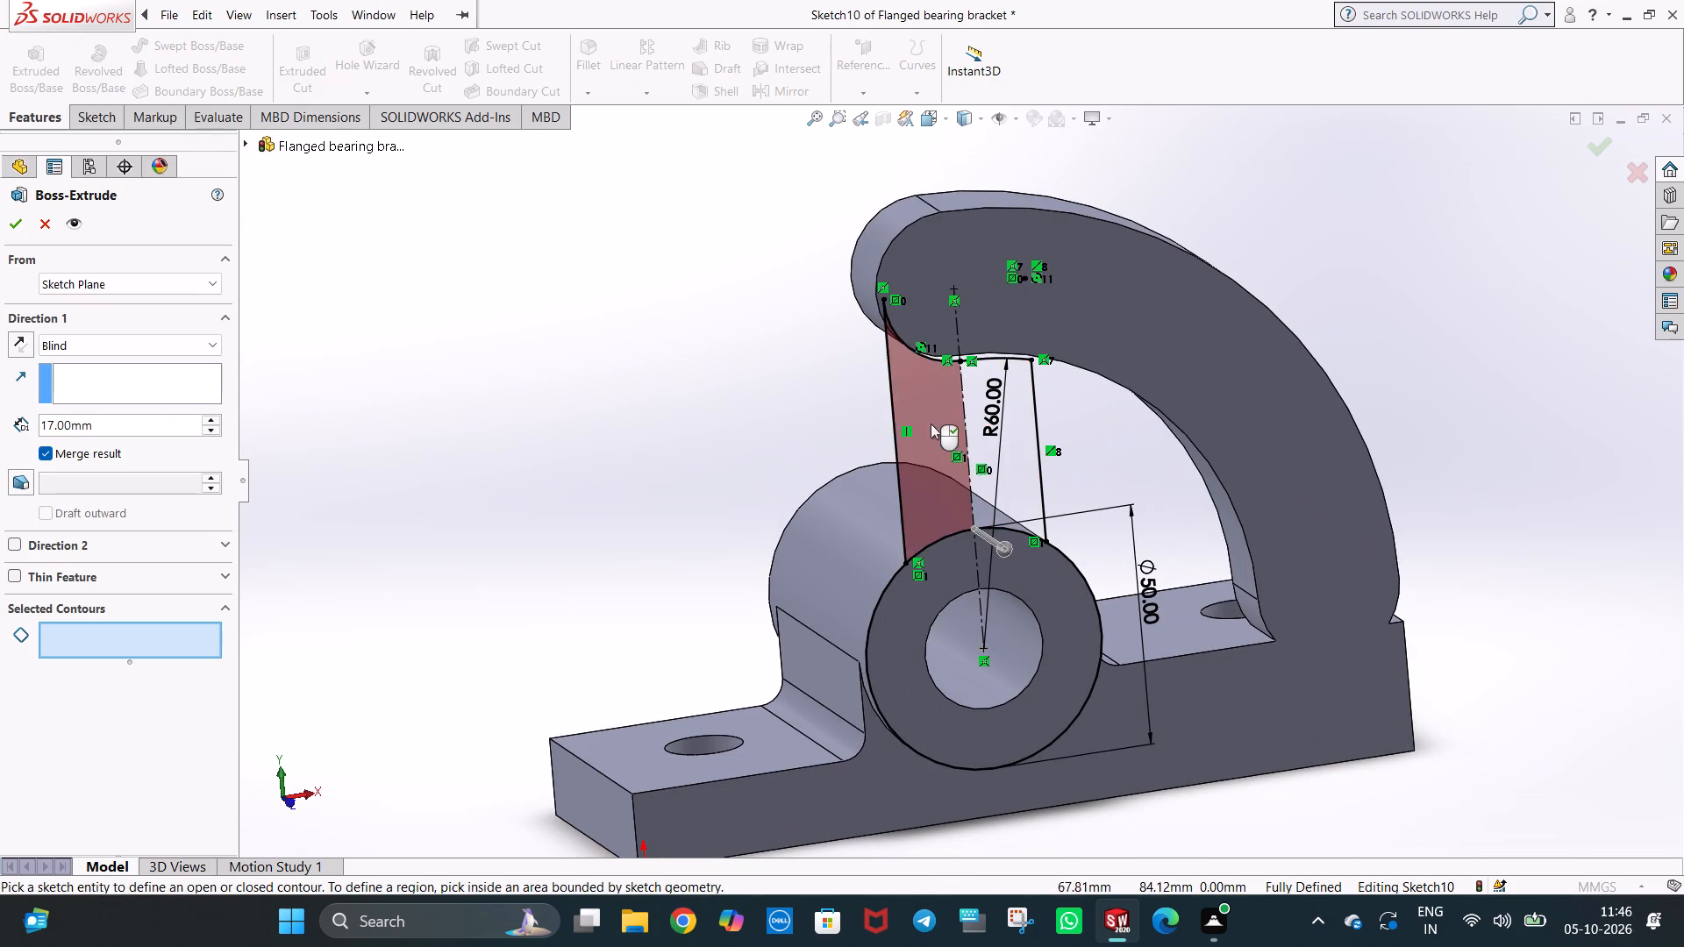
pyautogui.click(931, 424)
pyautogui.click(1001, 448)
pyautogui.moveTo(1114, 467); pyautogui.dragTo(1107, 436, button='middle')
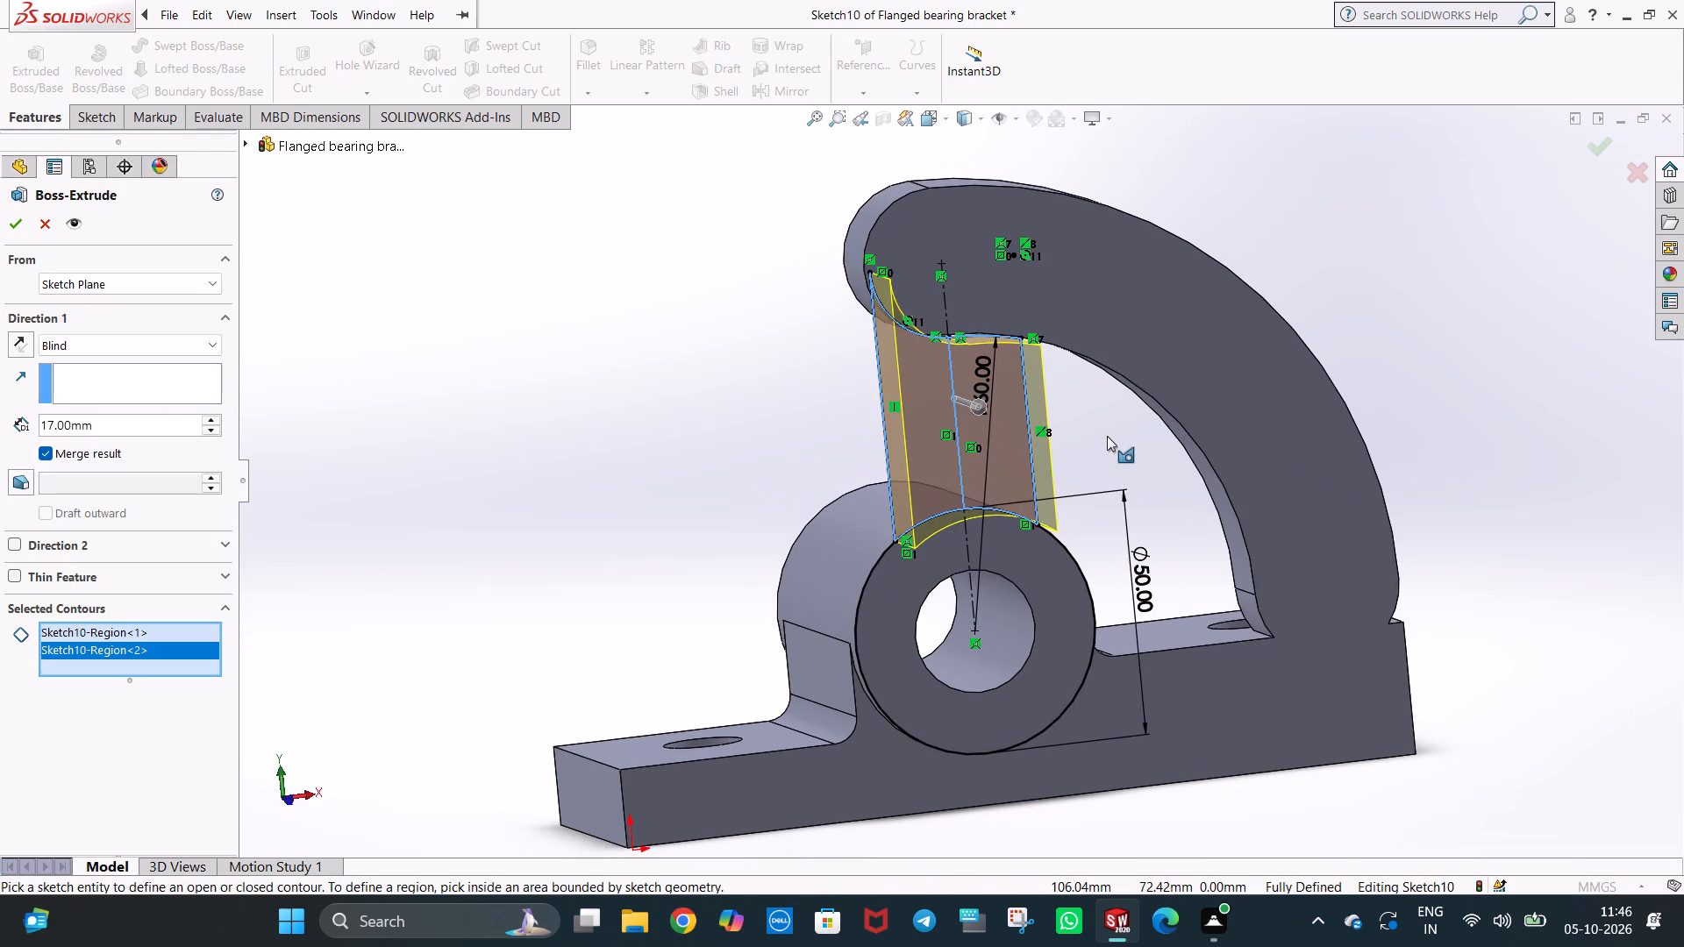
pyautogui.hotkey('ctrl', '1')
pyautogui.moveTo(597, 491); pyautogui.dragTo(750, 566, button='middle')
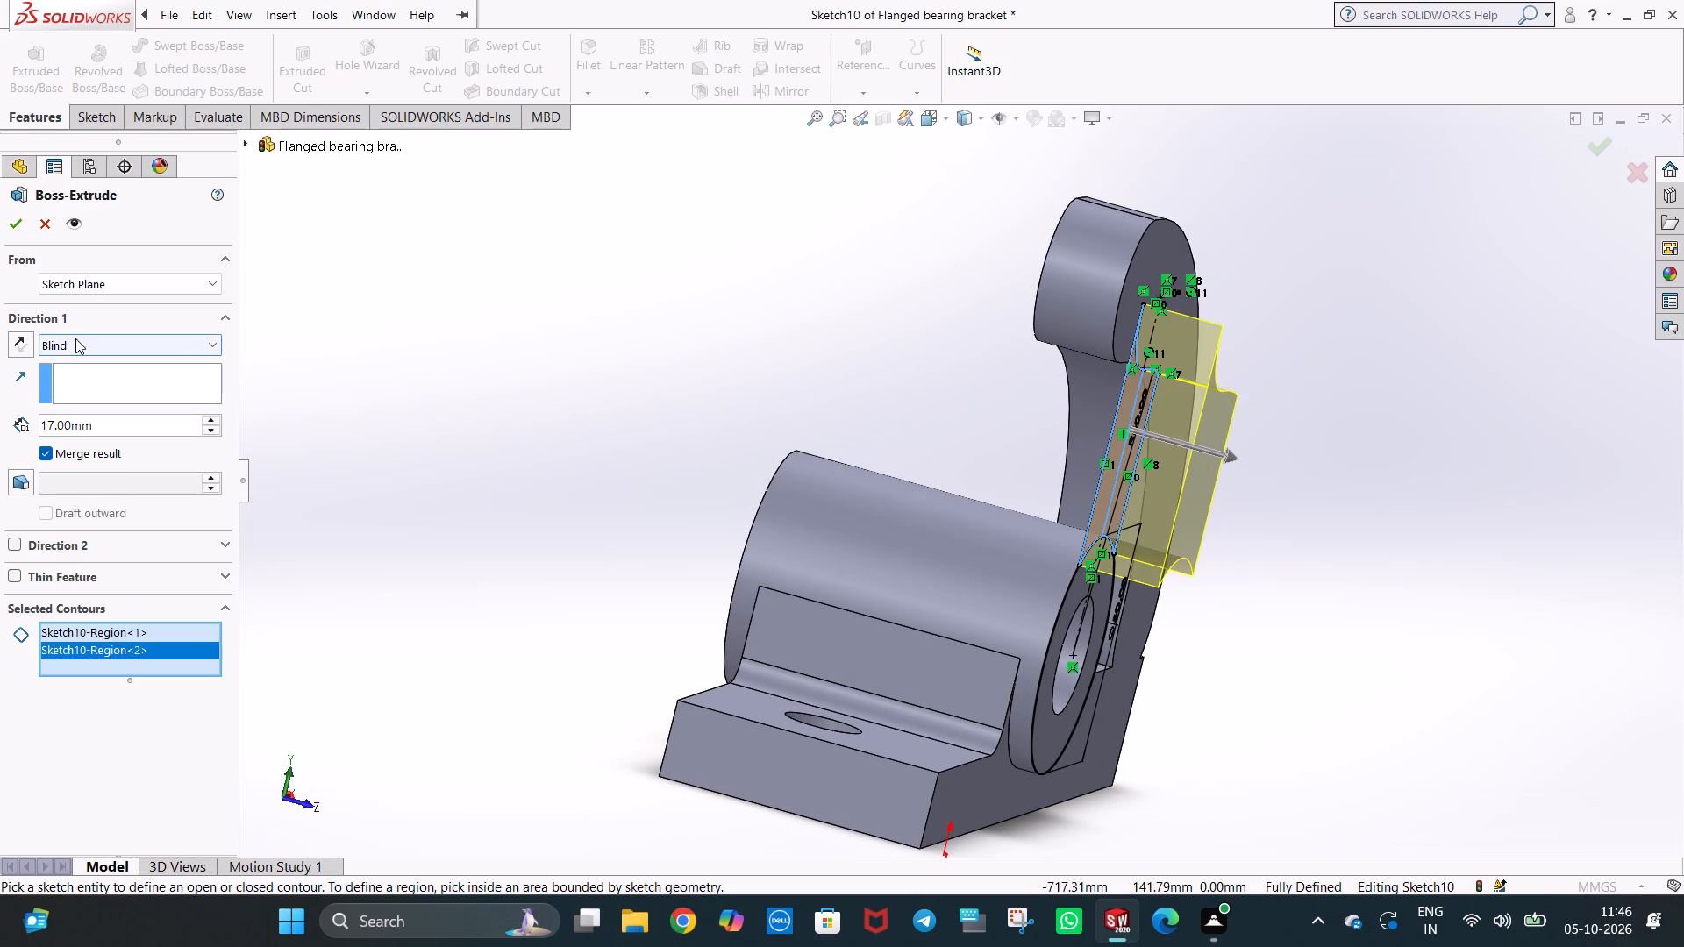
pyautogui.click(19, 345)
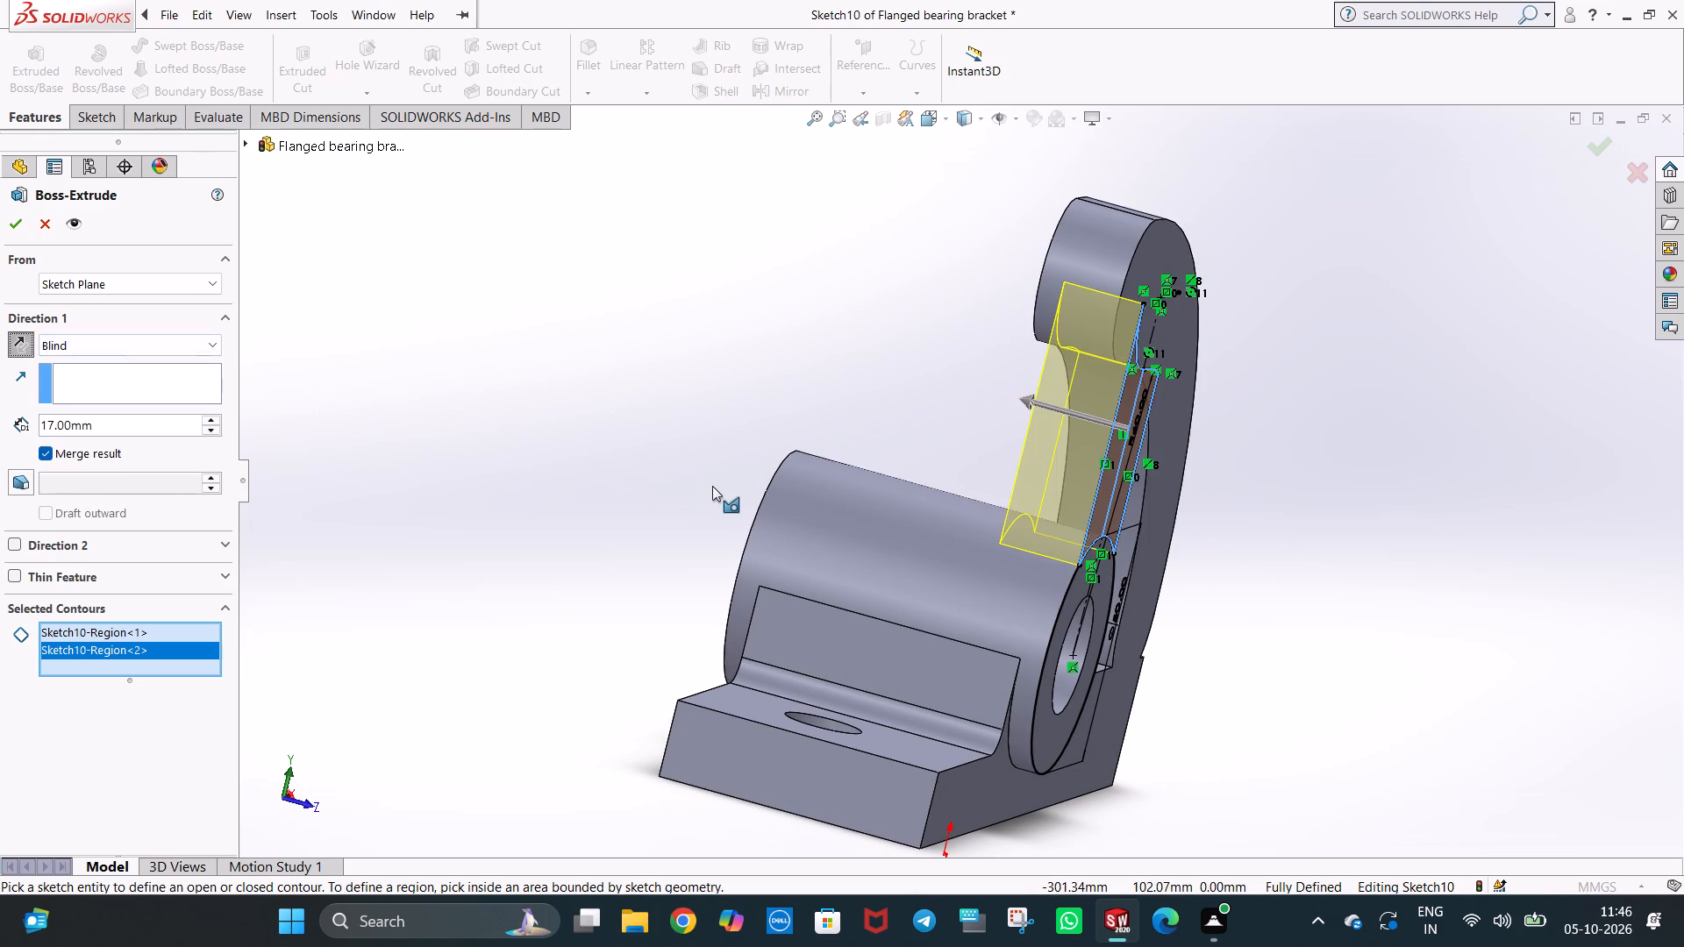
pyautogui.moveTo(712, 486); pyautogui.dragTo(725, 495, button='middle')
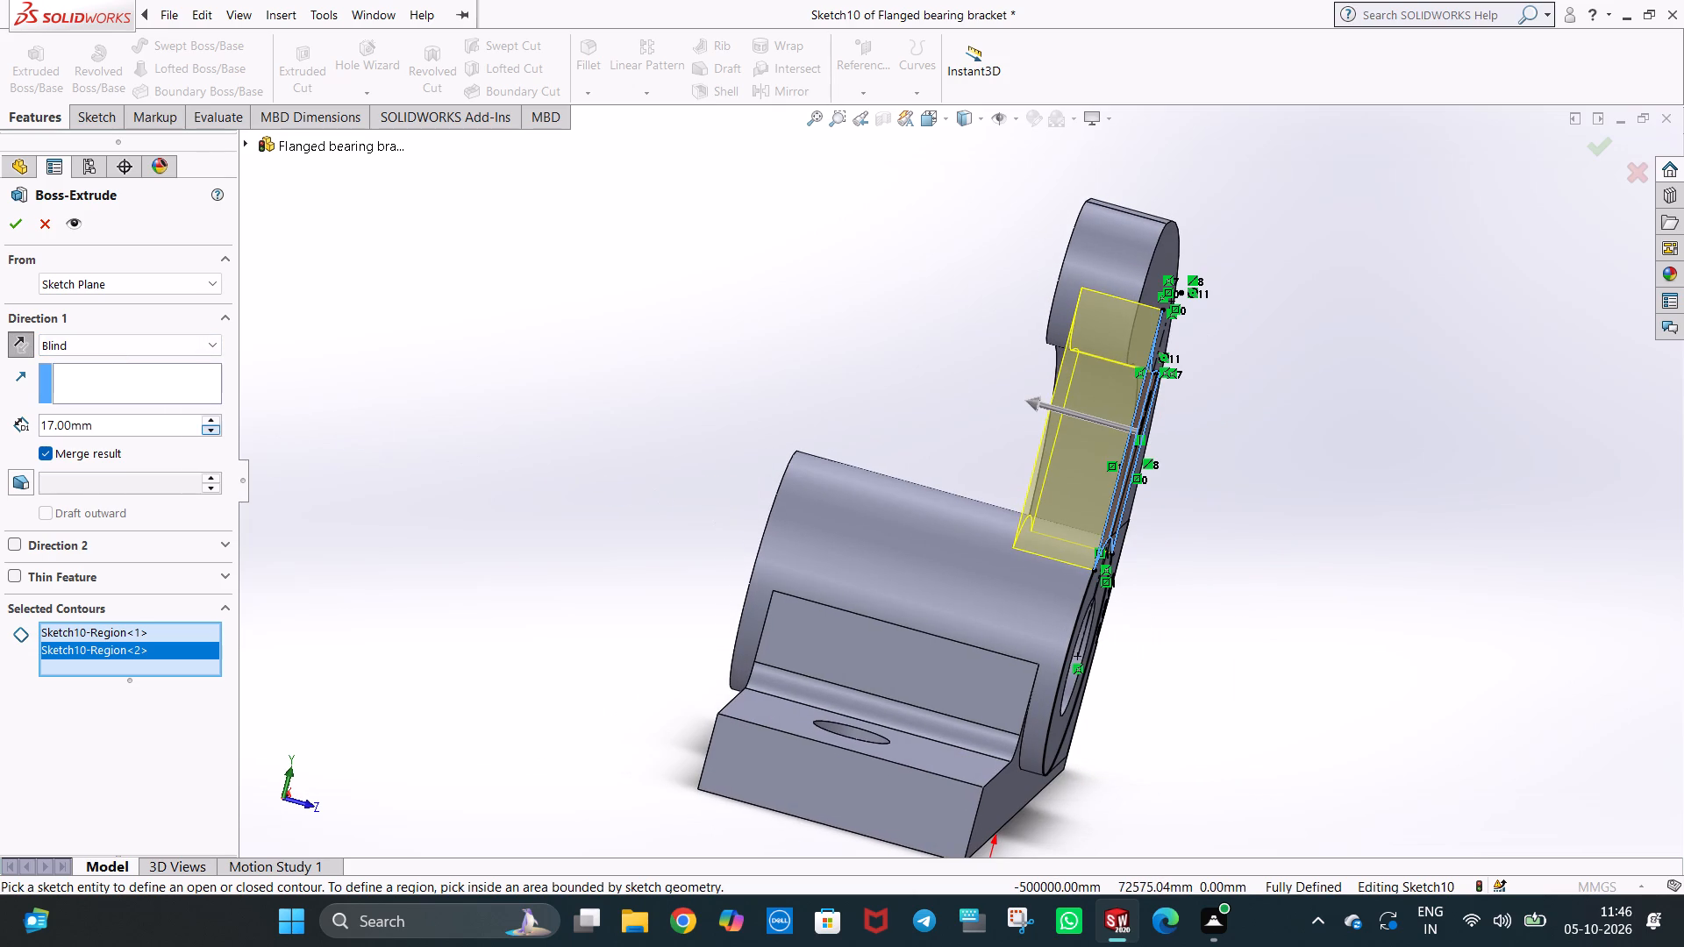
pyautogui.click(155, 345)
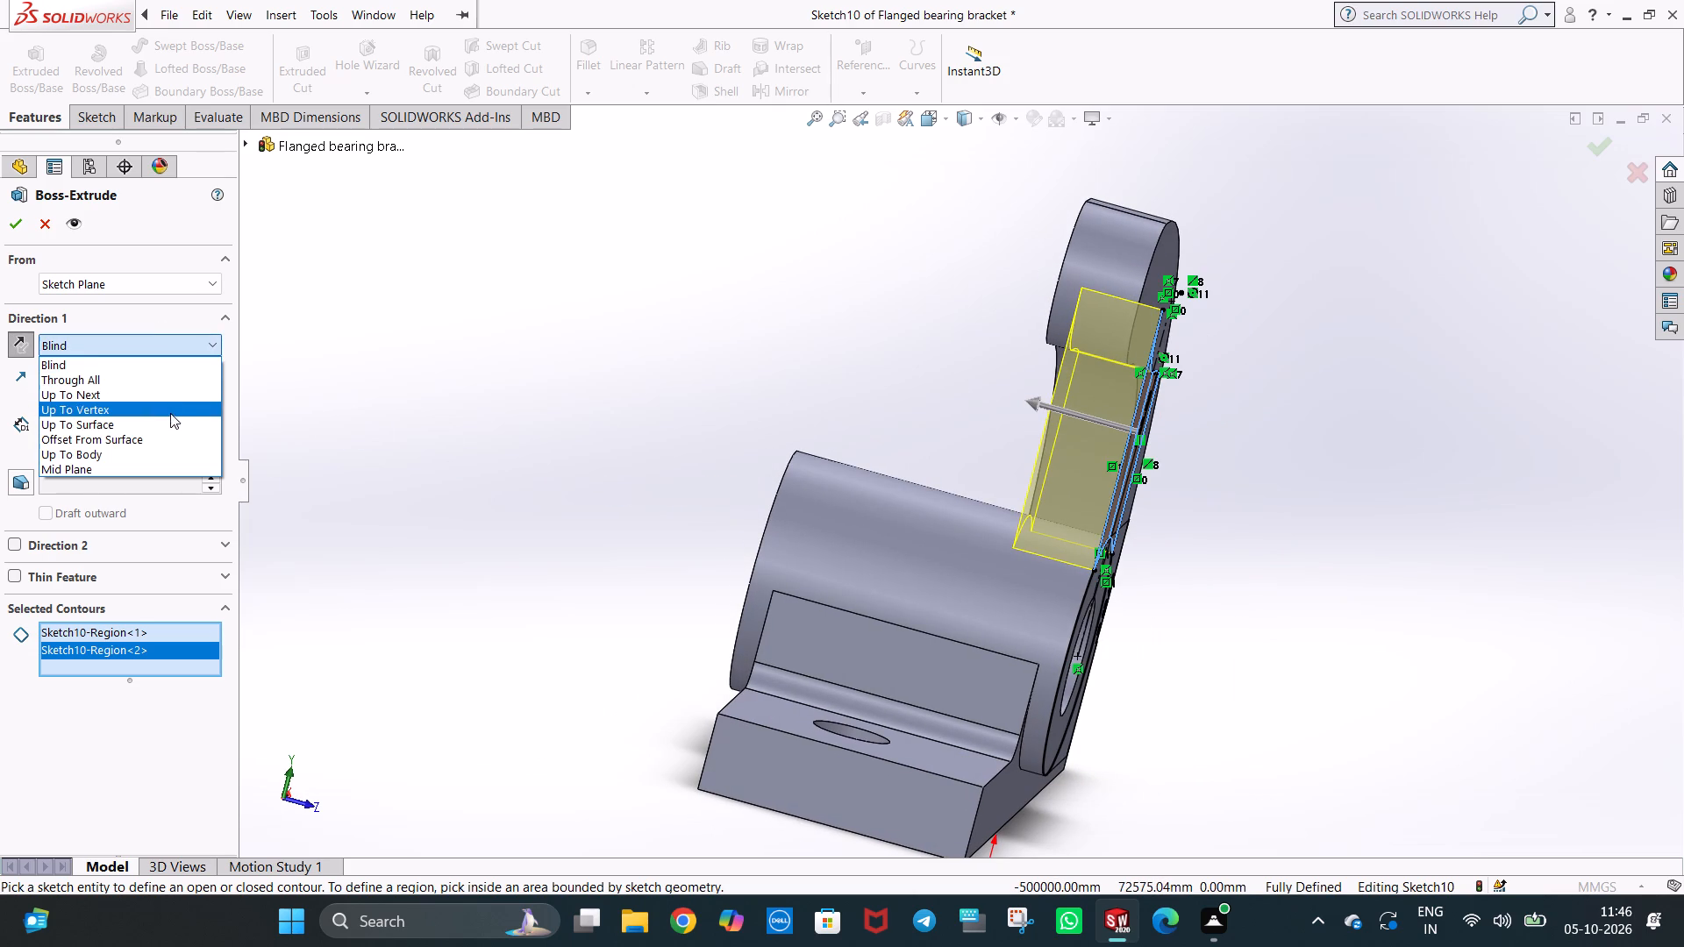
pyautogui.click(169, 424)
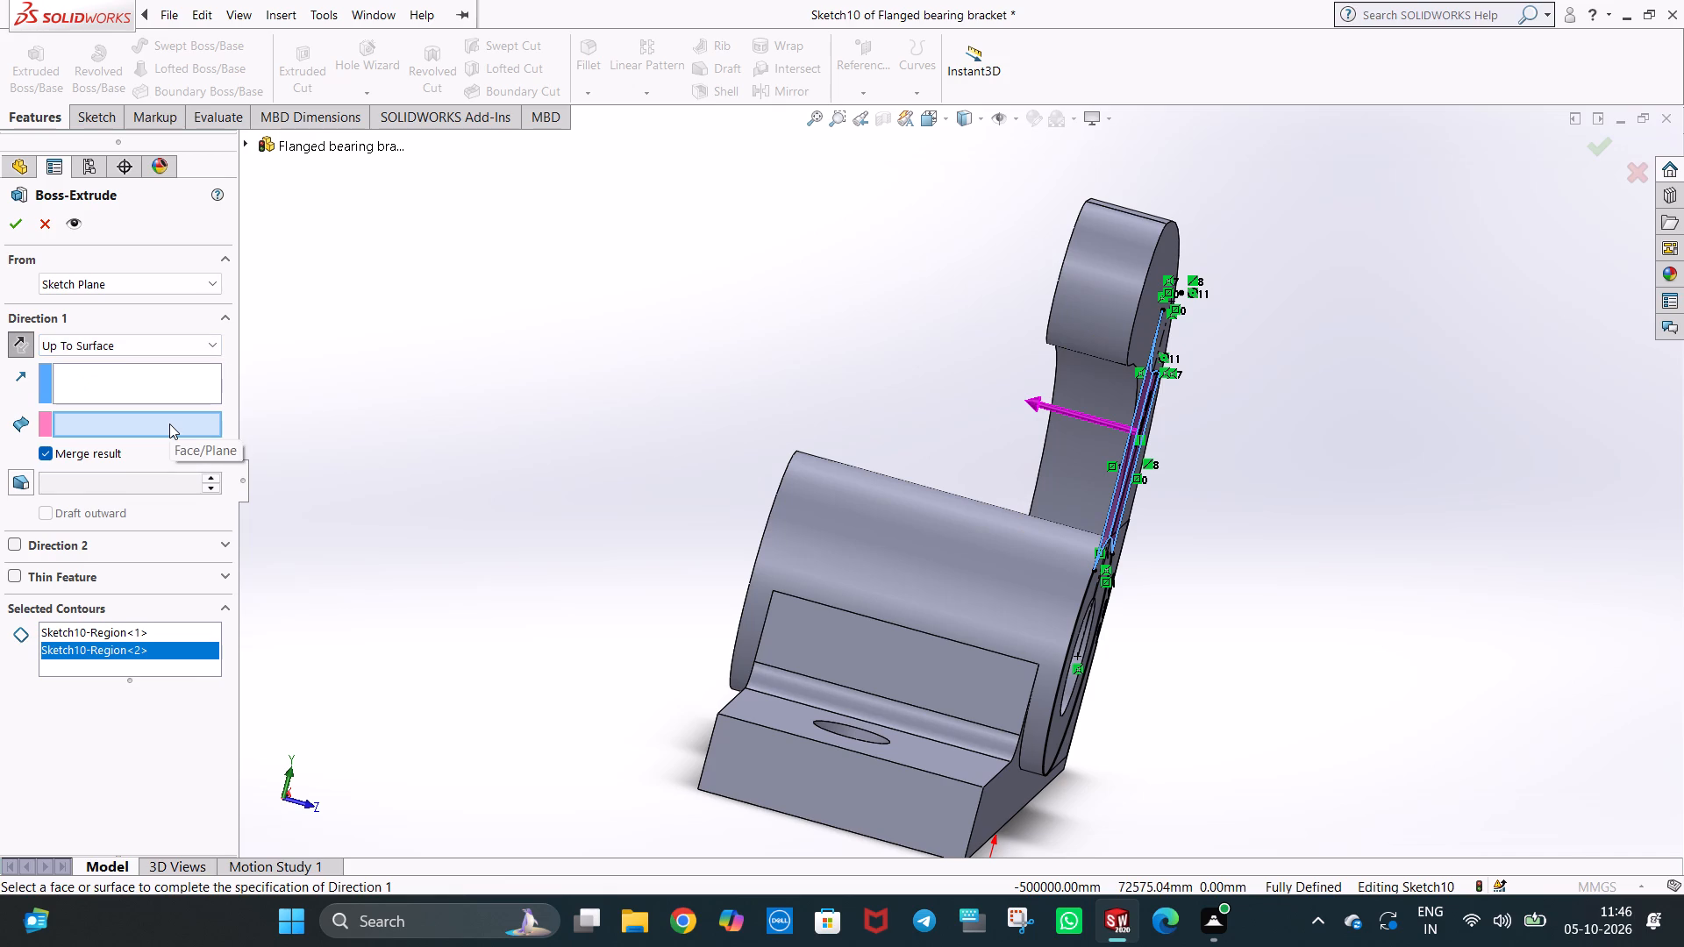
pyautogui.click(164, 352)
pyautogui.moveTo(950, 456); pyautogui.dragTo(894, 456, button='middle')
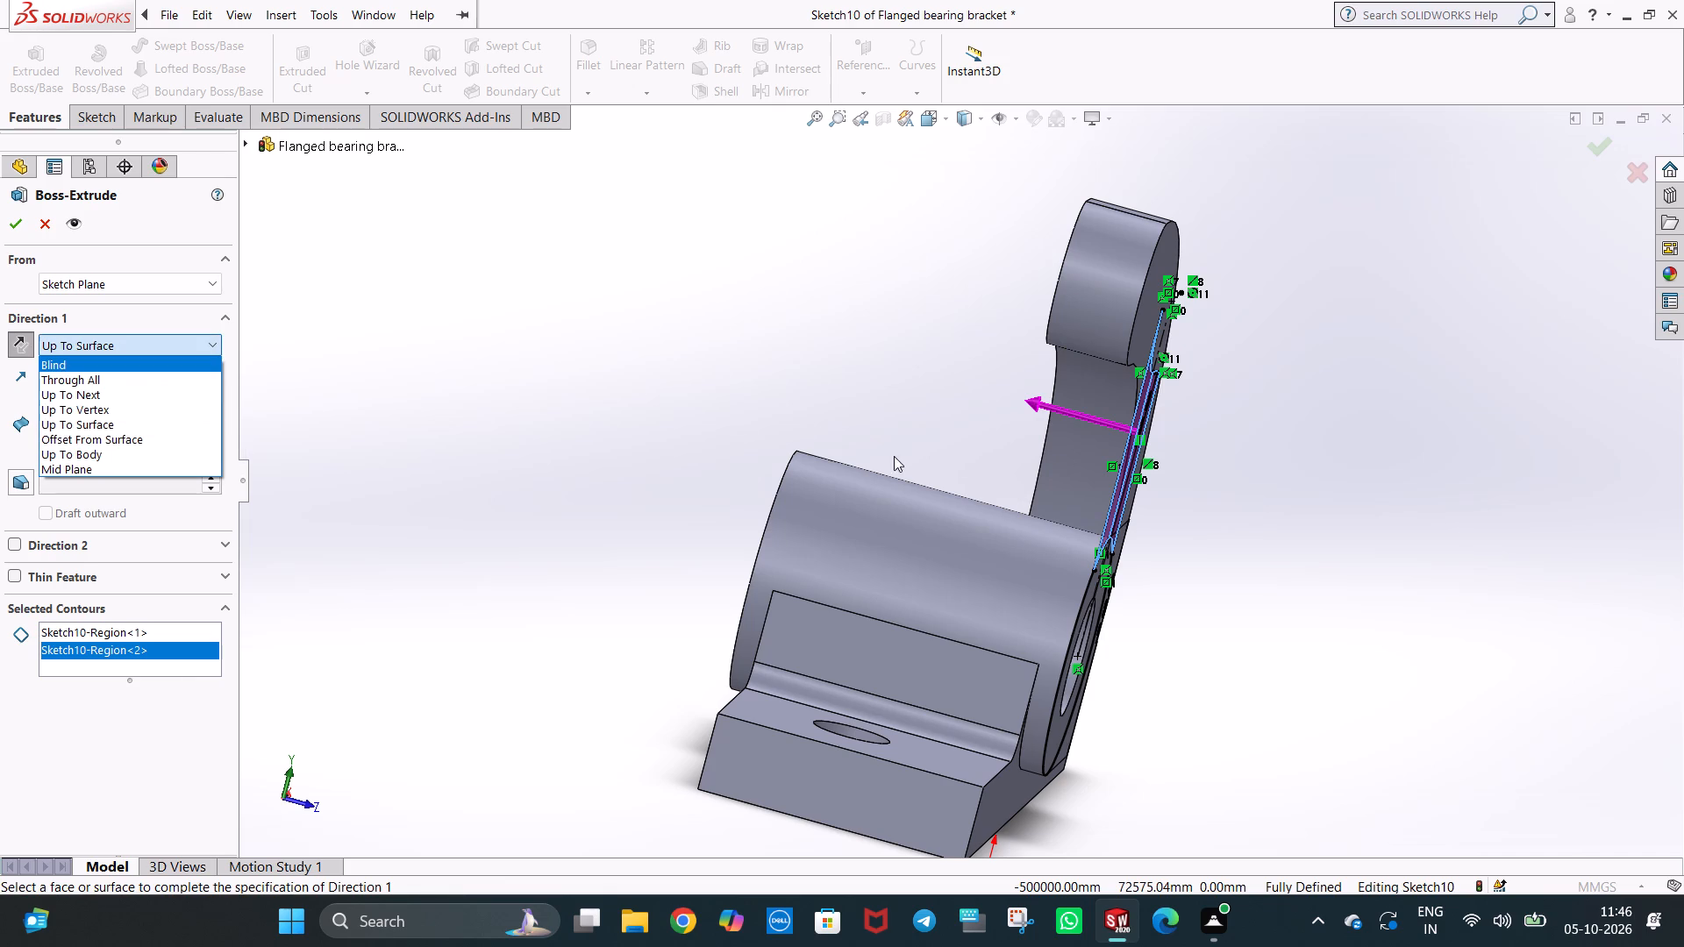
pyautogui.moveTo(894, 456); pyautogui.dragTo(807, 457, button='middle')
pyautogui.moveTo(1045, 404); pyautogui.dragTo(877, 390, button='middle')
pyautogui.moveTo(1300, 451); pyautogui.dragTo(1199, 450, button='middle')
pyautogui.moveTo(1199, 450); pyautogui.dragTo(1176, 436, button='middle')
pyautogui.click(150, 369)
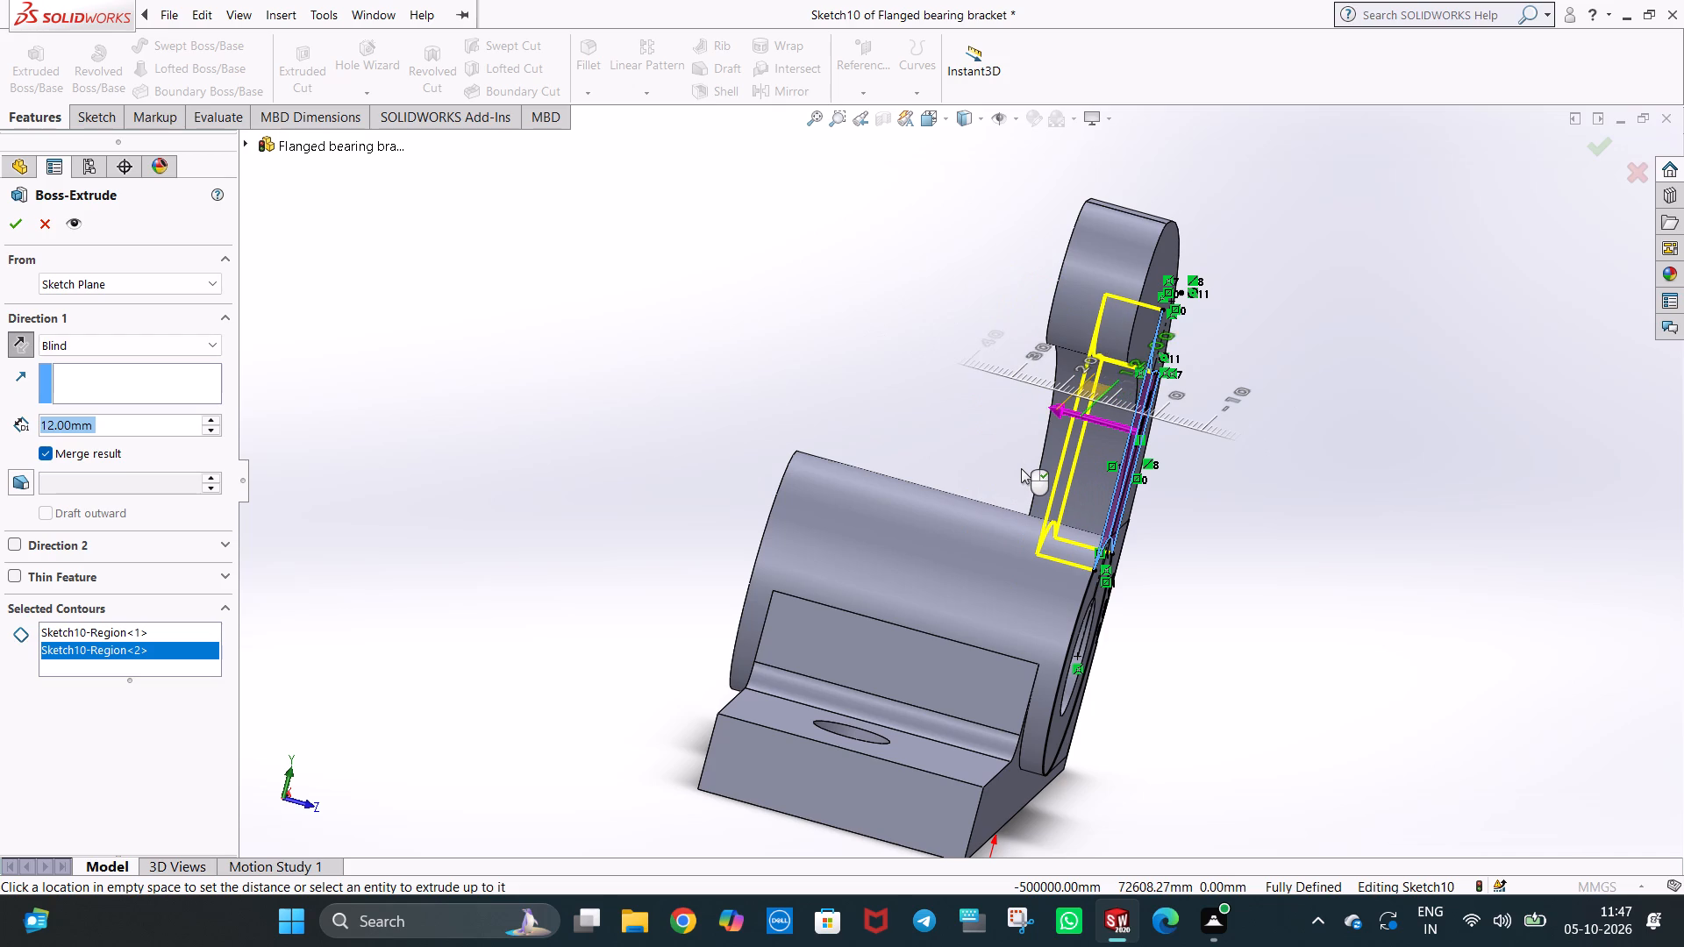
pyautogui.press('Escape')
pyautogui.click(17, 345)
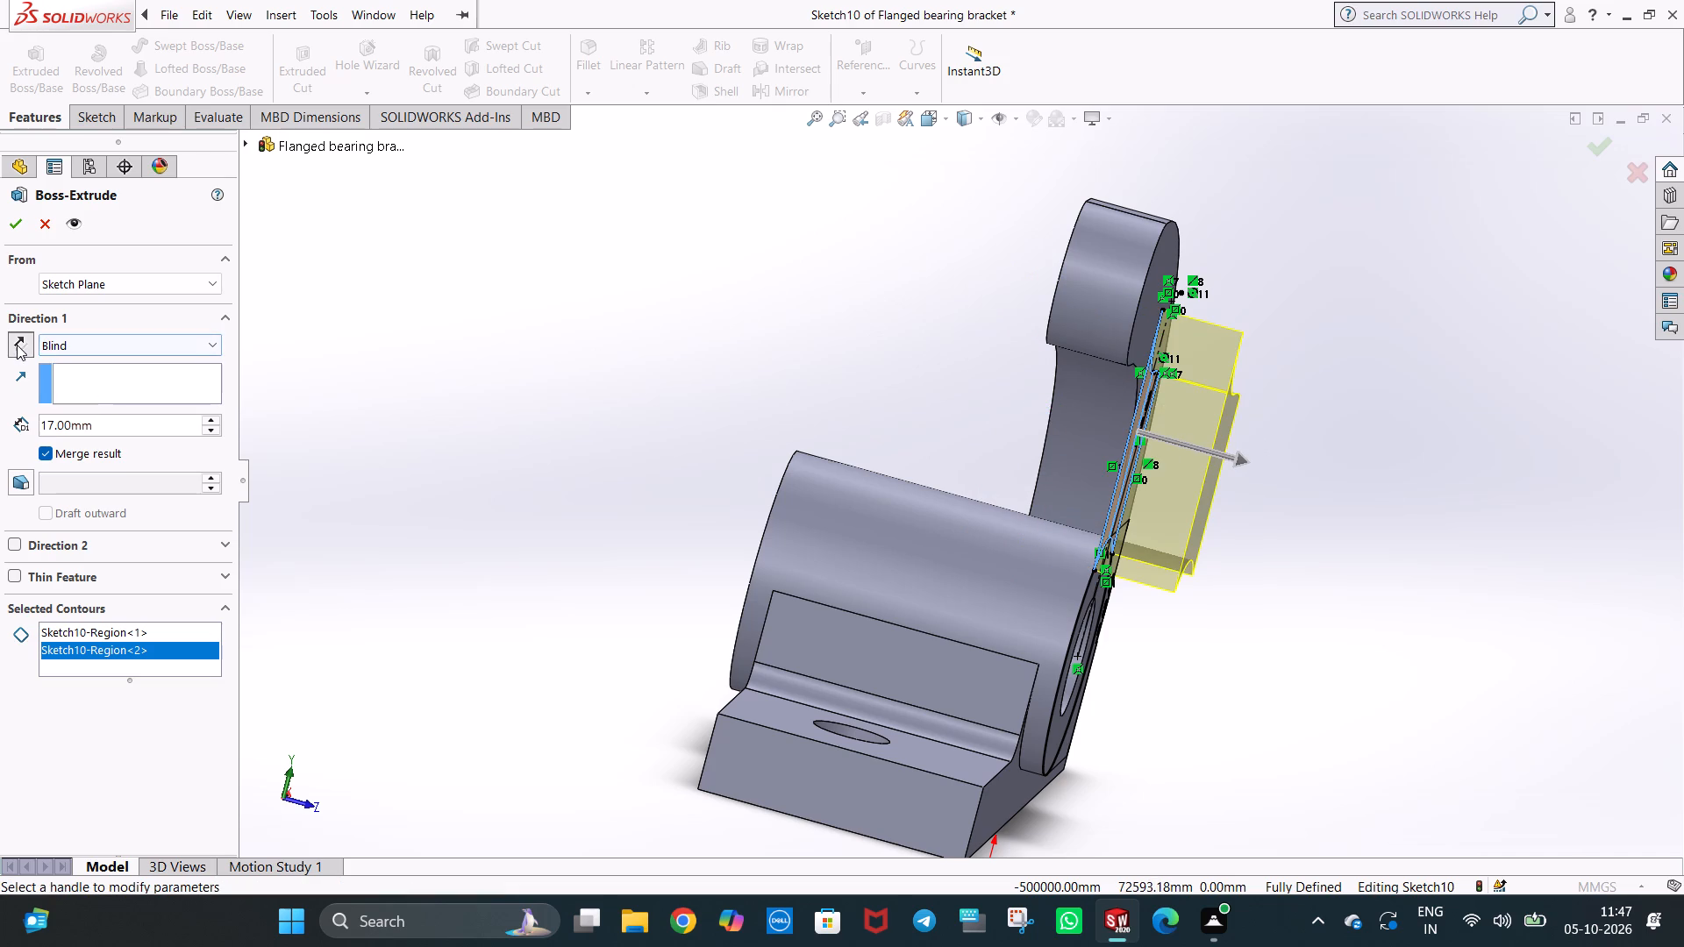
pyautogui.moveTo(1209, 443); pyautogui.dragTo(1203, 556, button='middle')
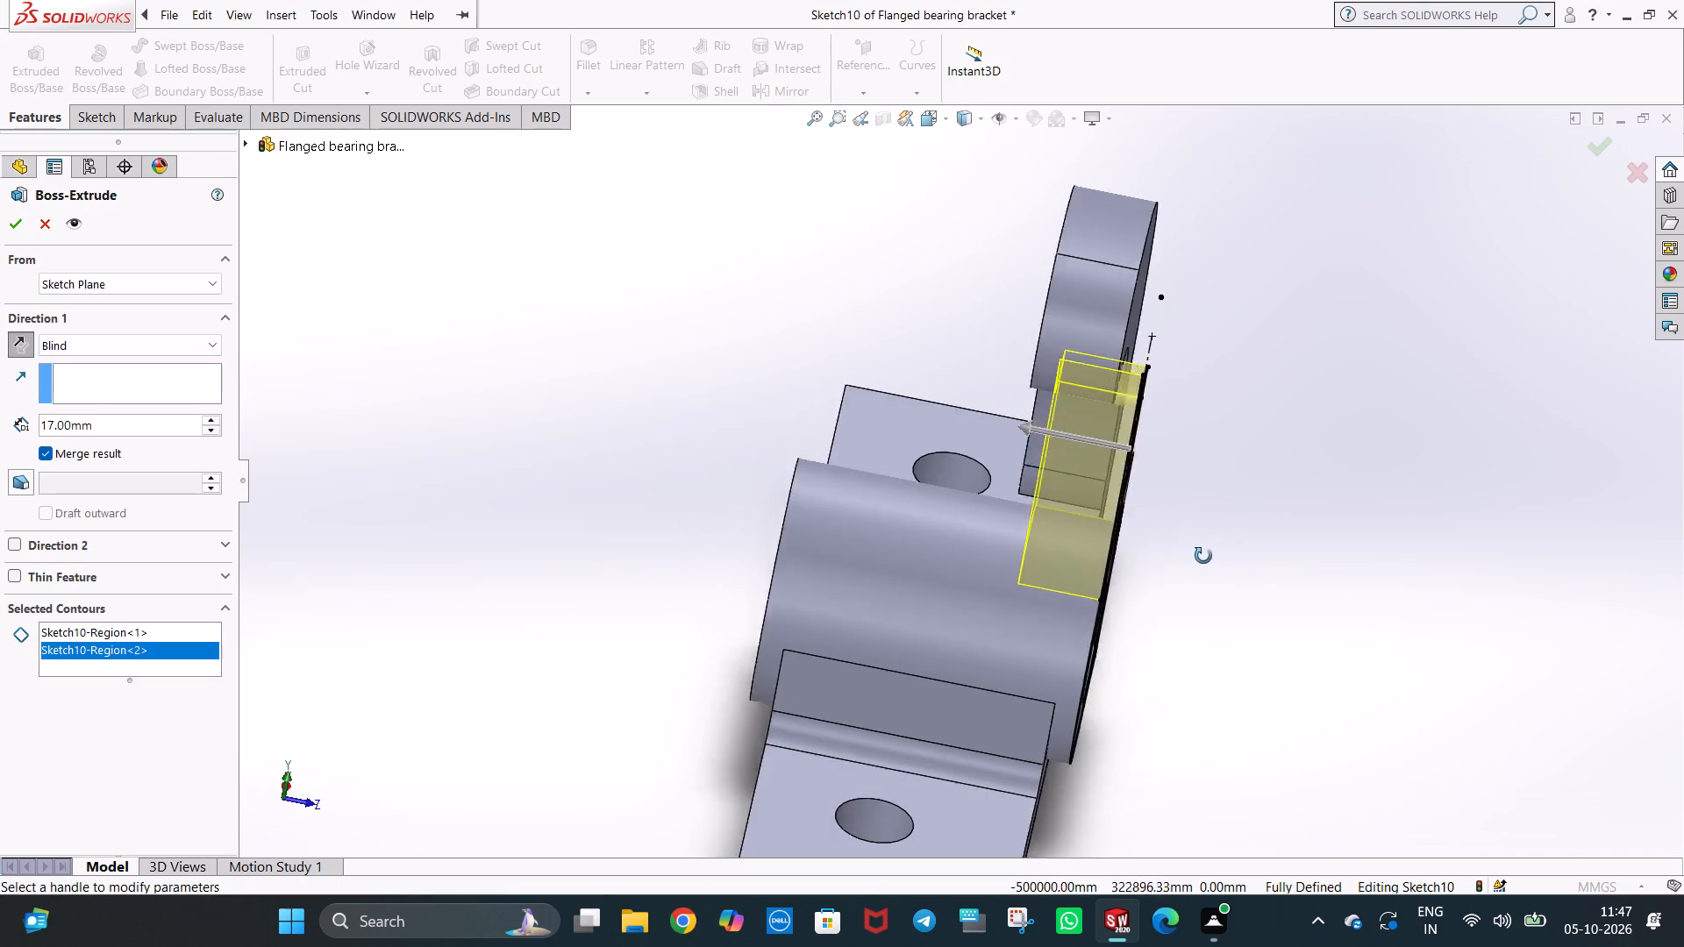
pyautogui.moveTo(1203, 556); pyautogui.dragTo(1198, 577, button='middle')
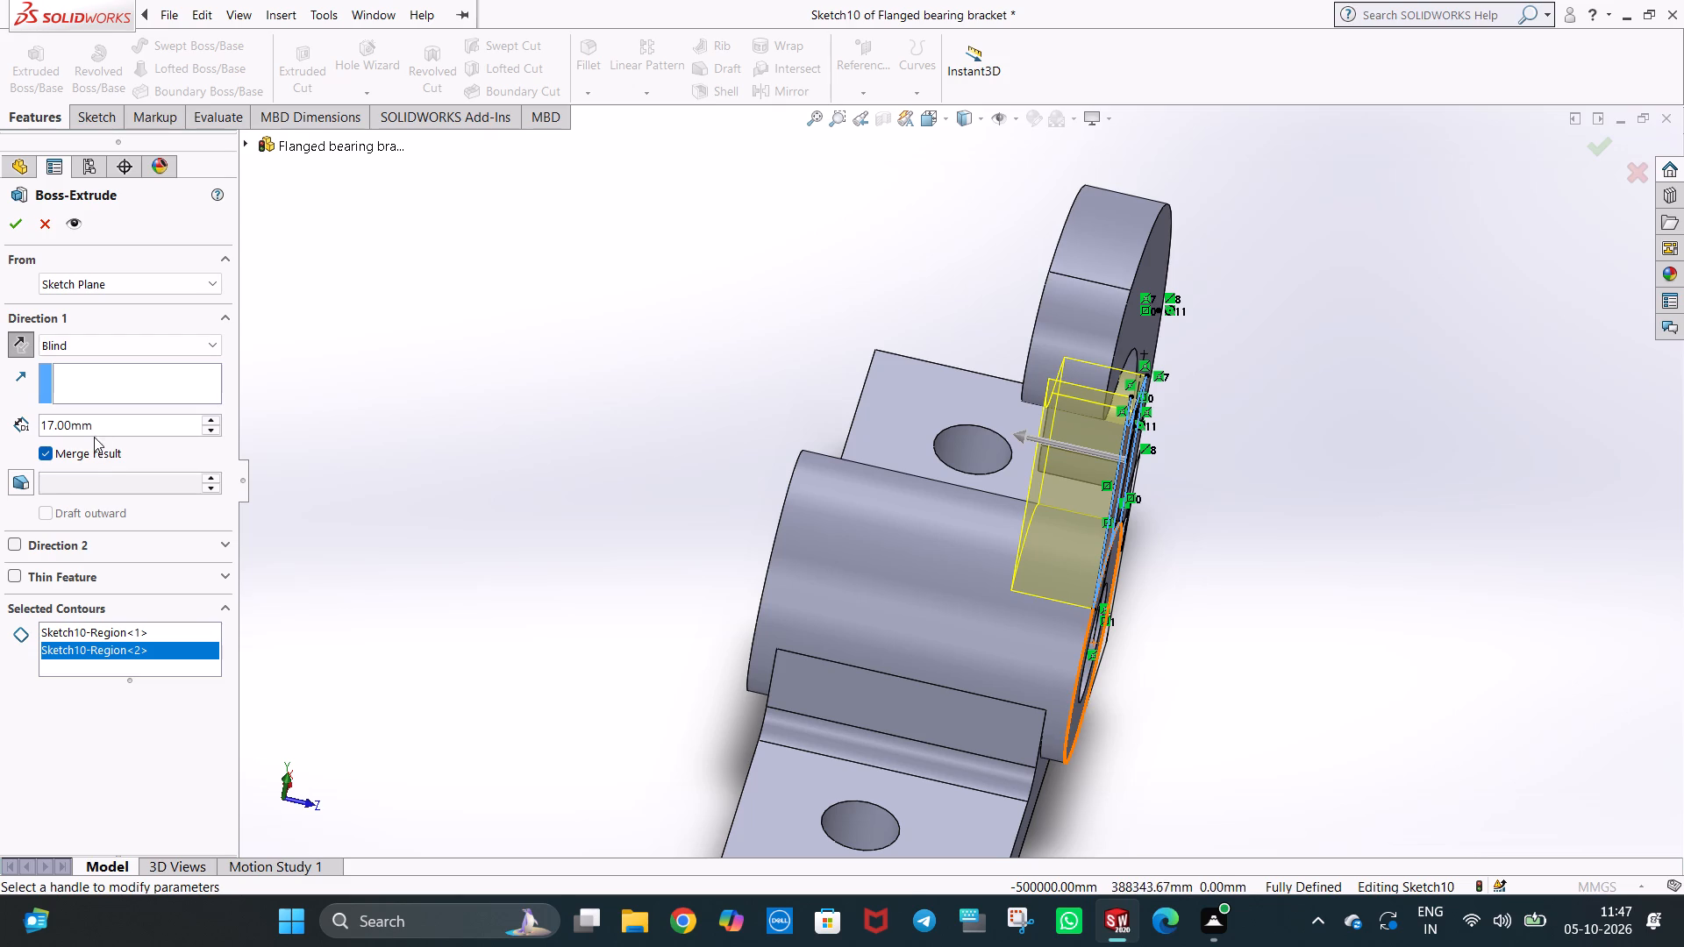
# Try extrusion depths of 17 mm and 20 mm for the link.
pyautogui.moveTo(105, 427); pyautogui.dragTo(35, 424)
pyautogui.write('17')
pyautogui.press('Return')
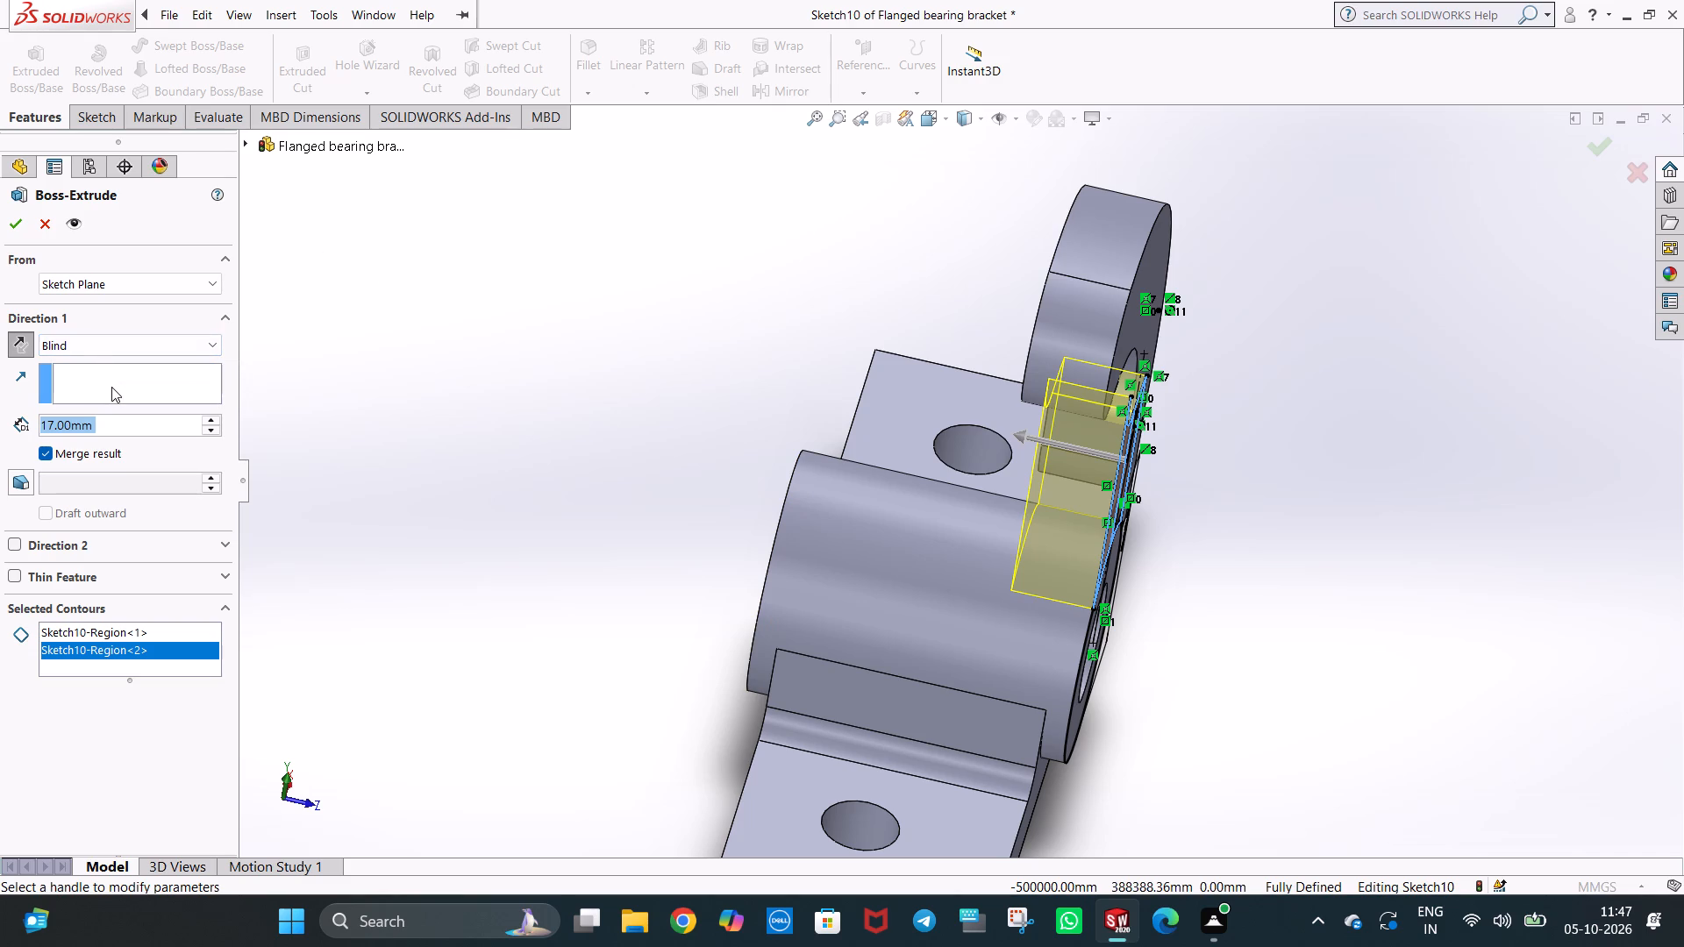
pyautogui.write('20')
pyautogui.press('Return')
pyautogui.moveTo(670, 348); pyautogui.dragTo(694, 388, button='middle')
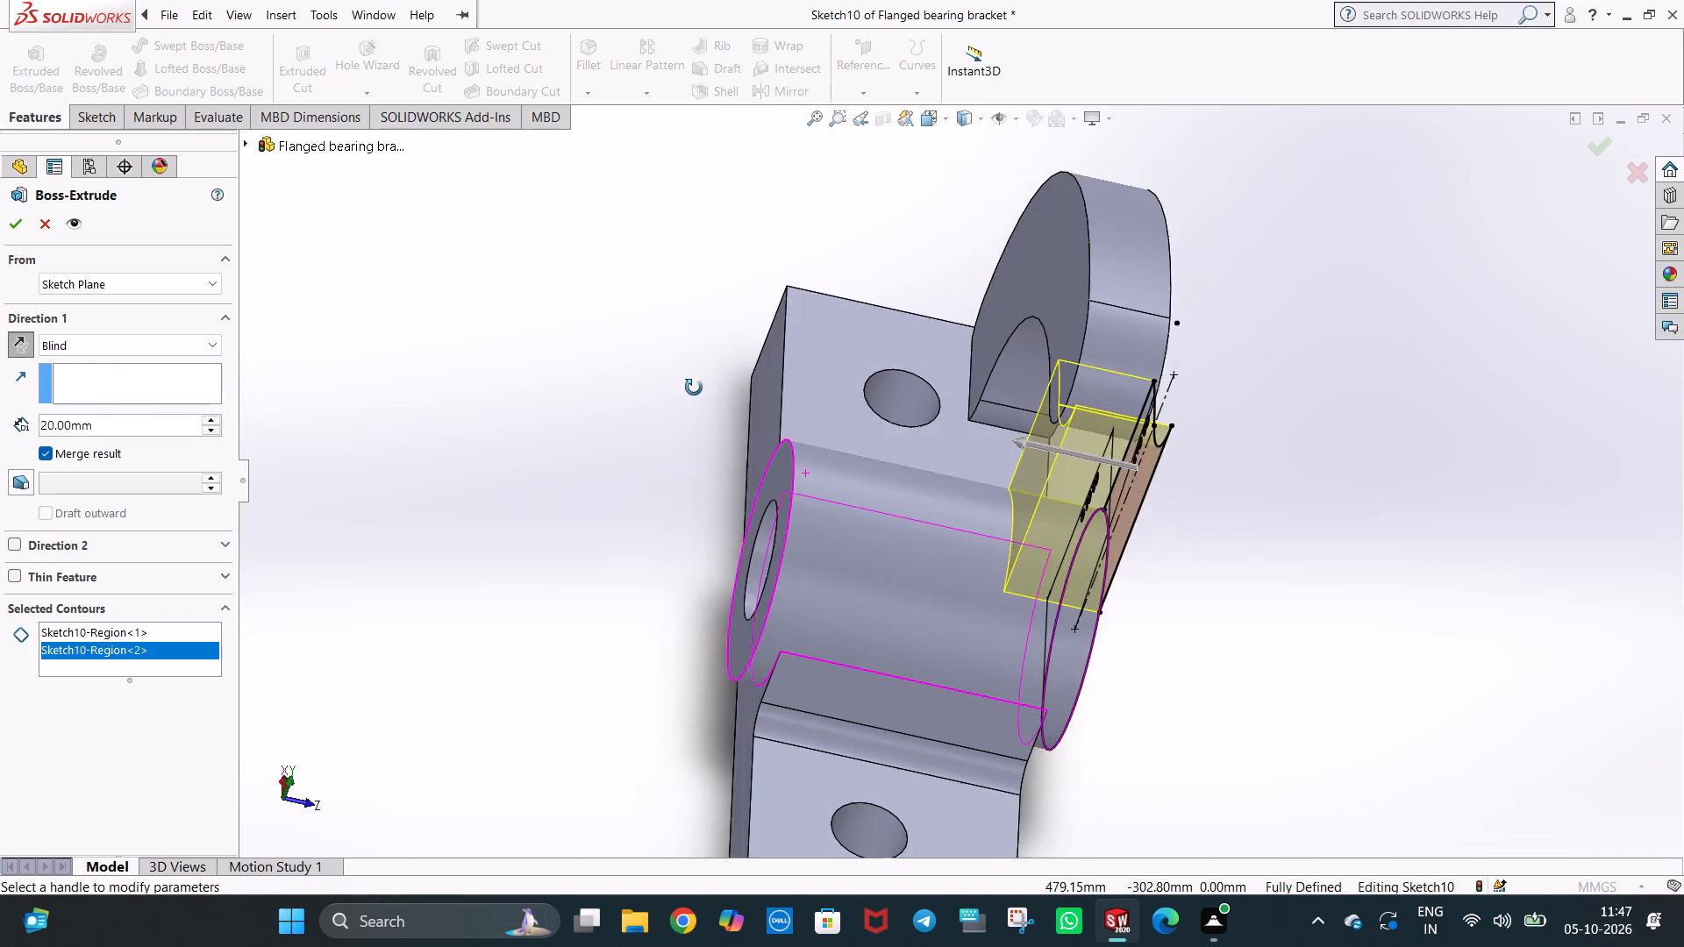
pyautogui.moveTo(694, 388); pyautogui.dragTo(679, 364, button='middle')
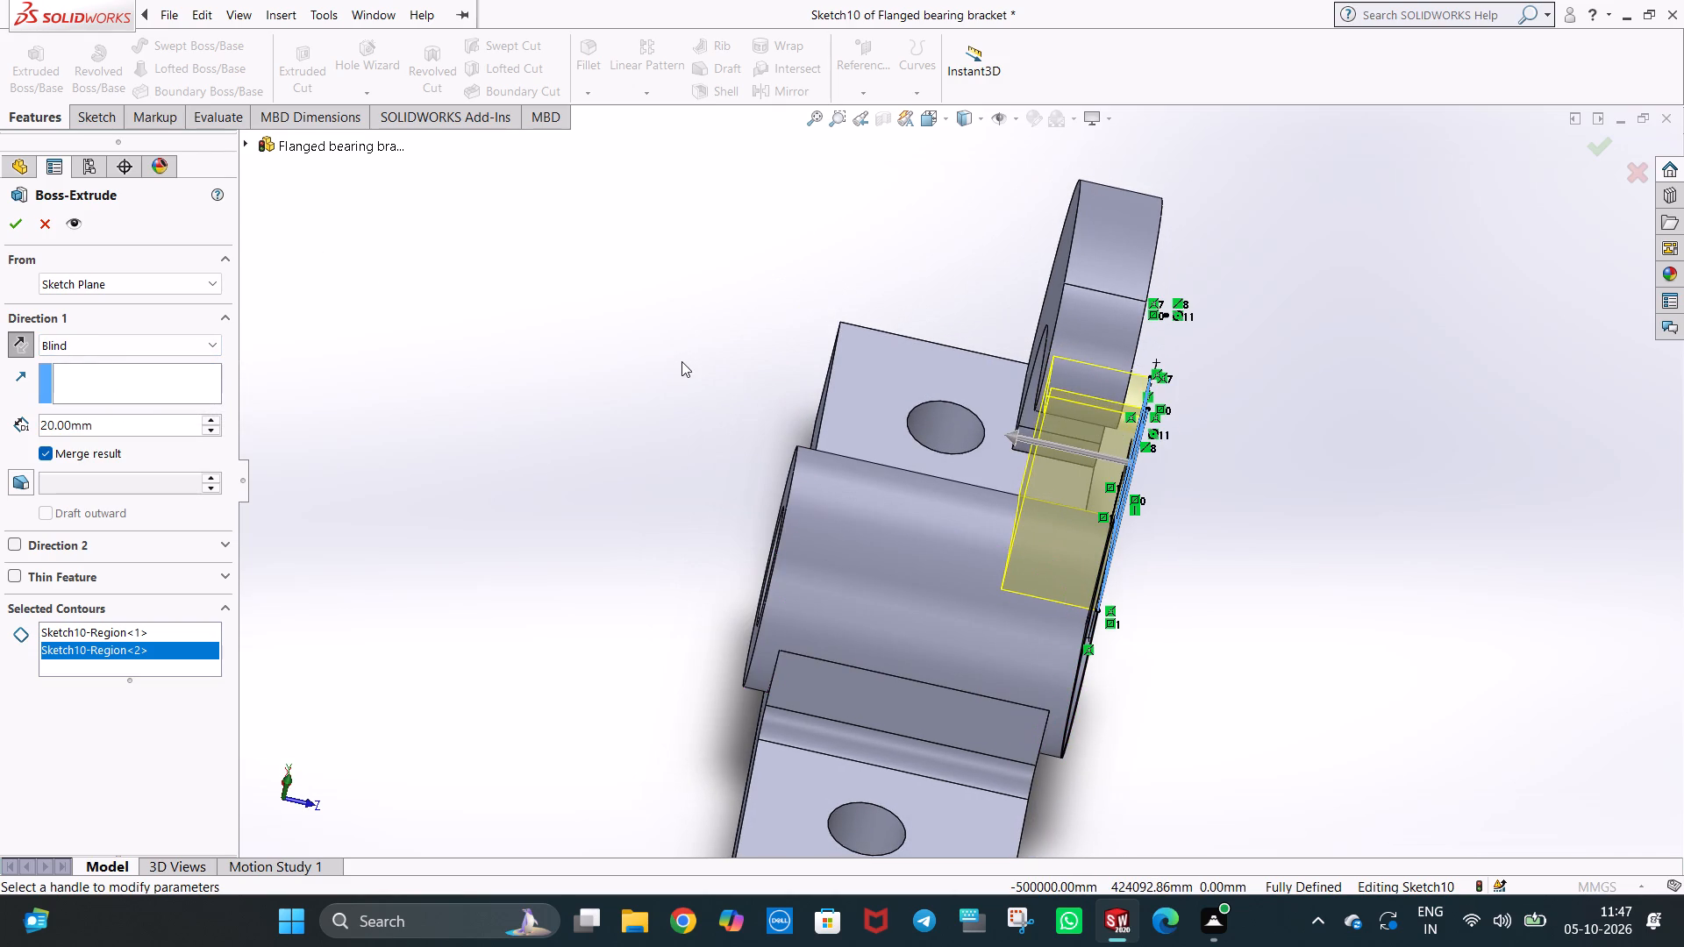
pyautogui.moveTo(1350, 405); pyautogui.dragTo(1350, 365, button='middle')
# Set the link's blind extrusion depth to 22 mm and complete the merged boss.
pyautogui.click(97, 418)
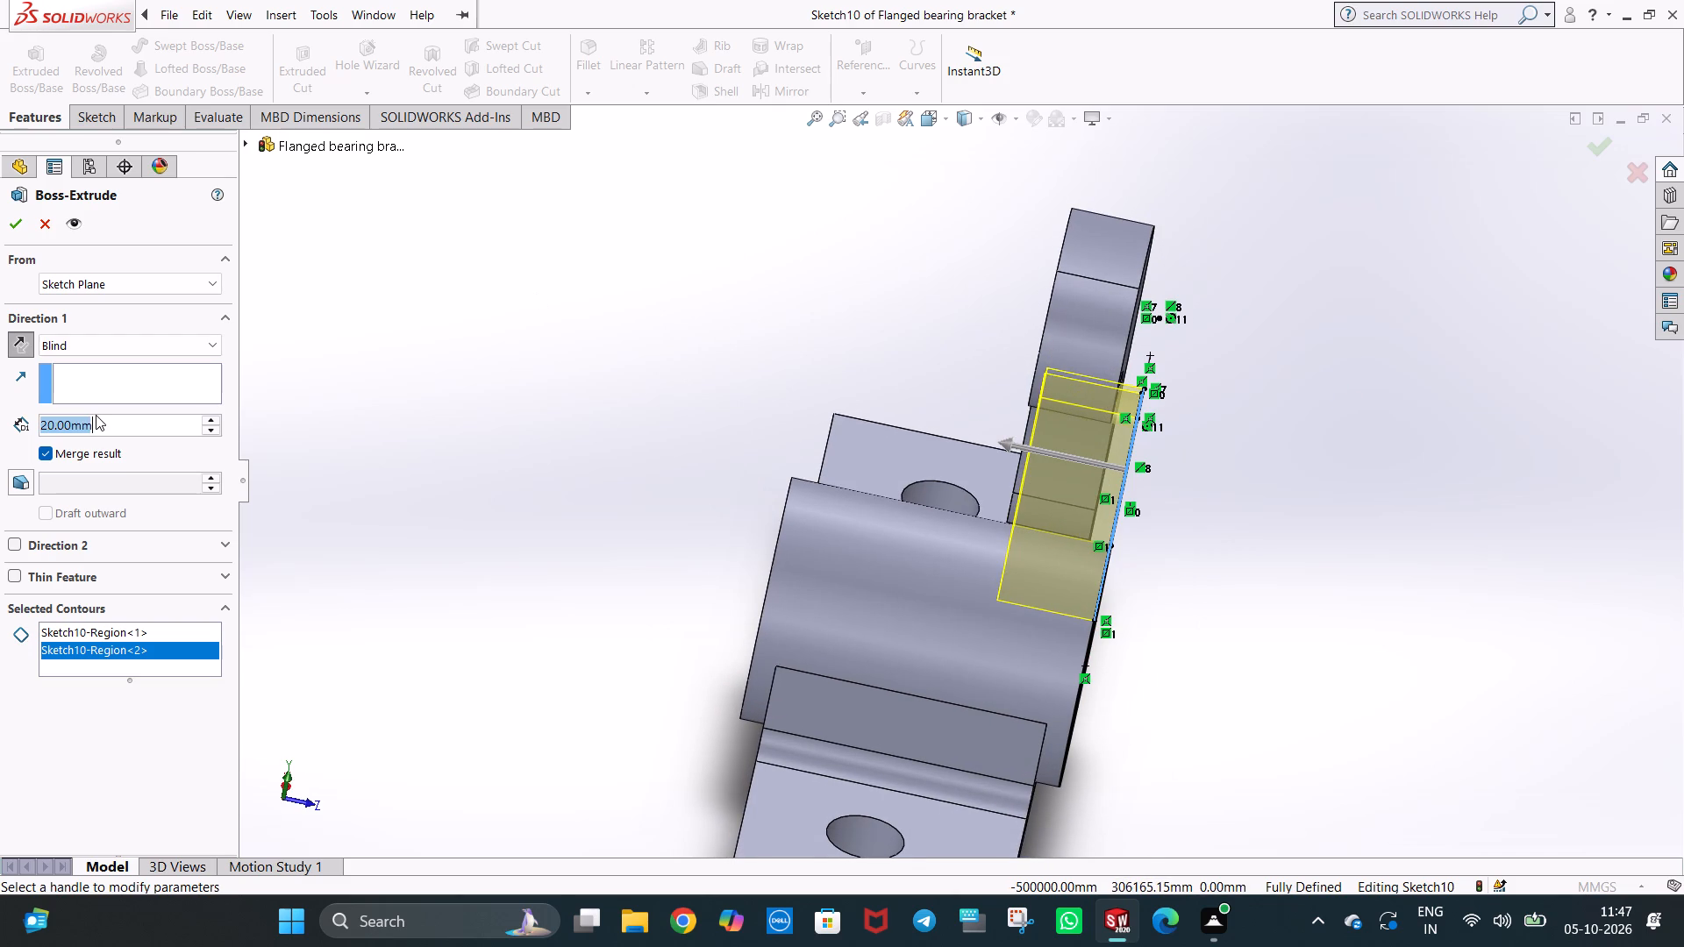
pyautogui.press('BackSpace')
pyautogui.press('BackSpace')
pyautogui.press('BackSpace')
pyautogui.press('BackSpace')
pyautogui.press('BackSpace')
pyautogui.press('BackSpace')
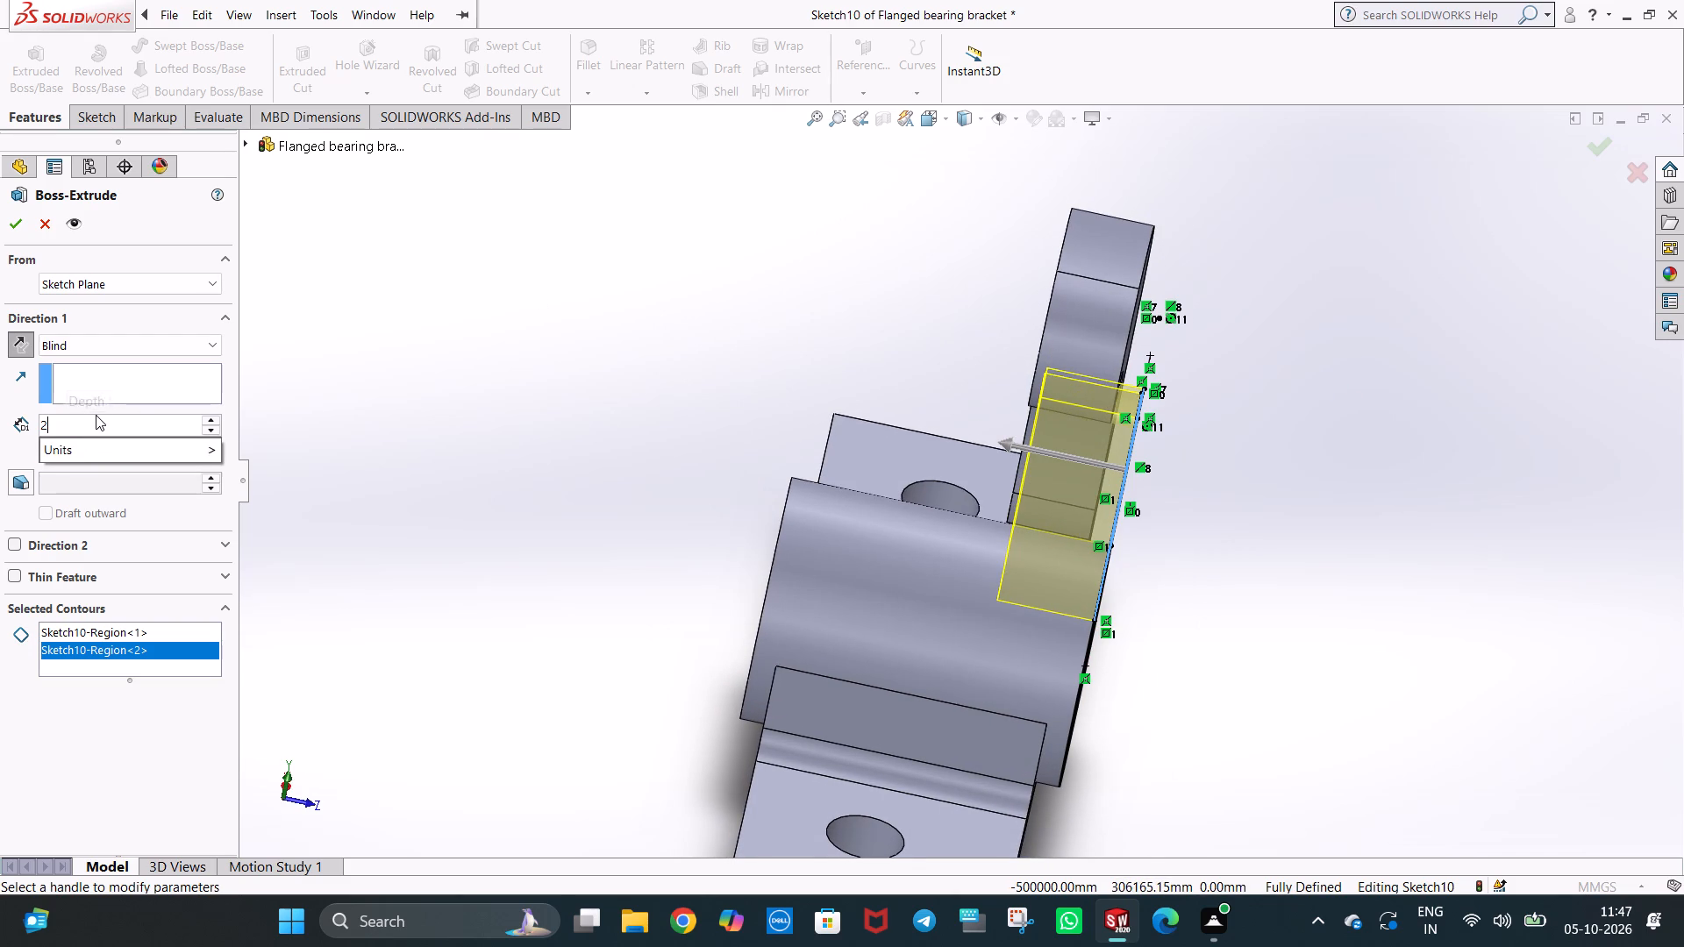
pyautogui.press('2')
pyautogui.press('Return')
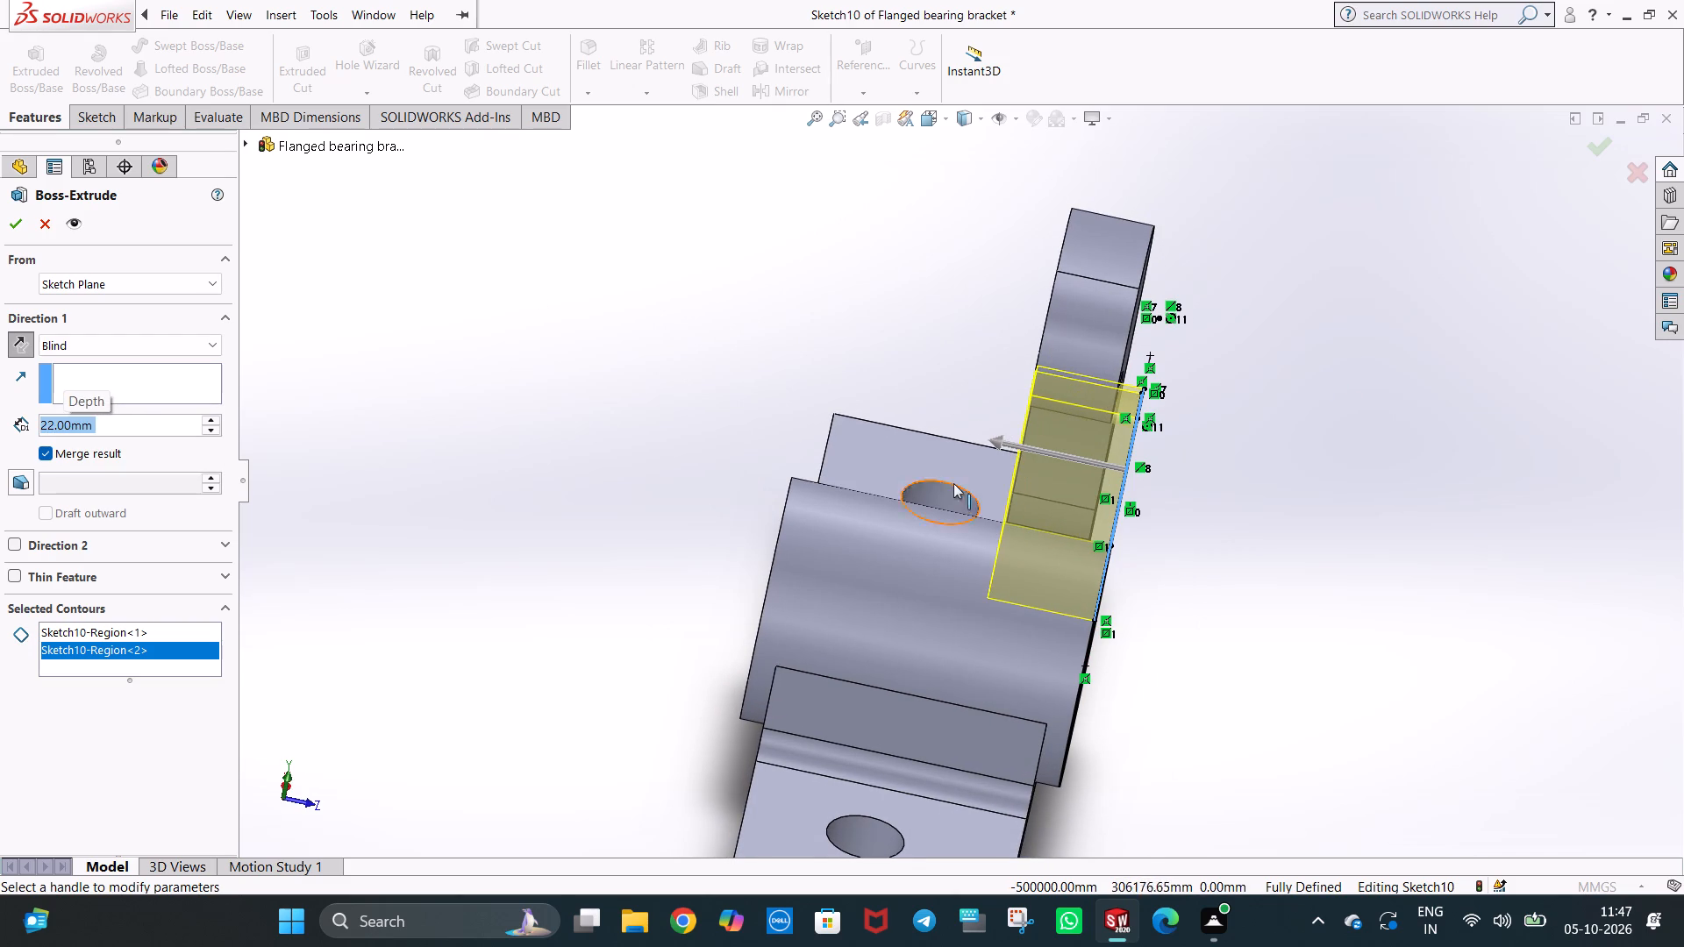
pyautogui.moveTo(1173, 570); pyautogui.dragTo(1291, 604, button='middle')
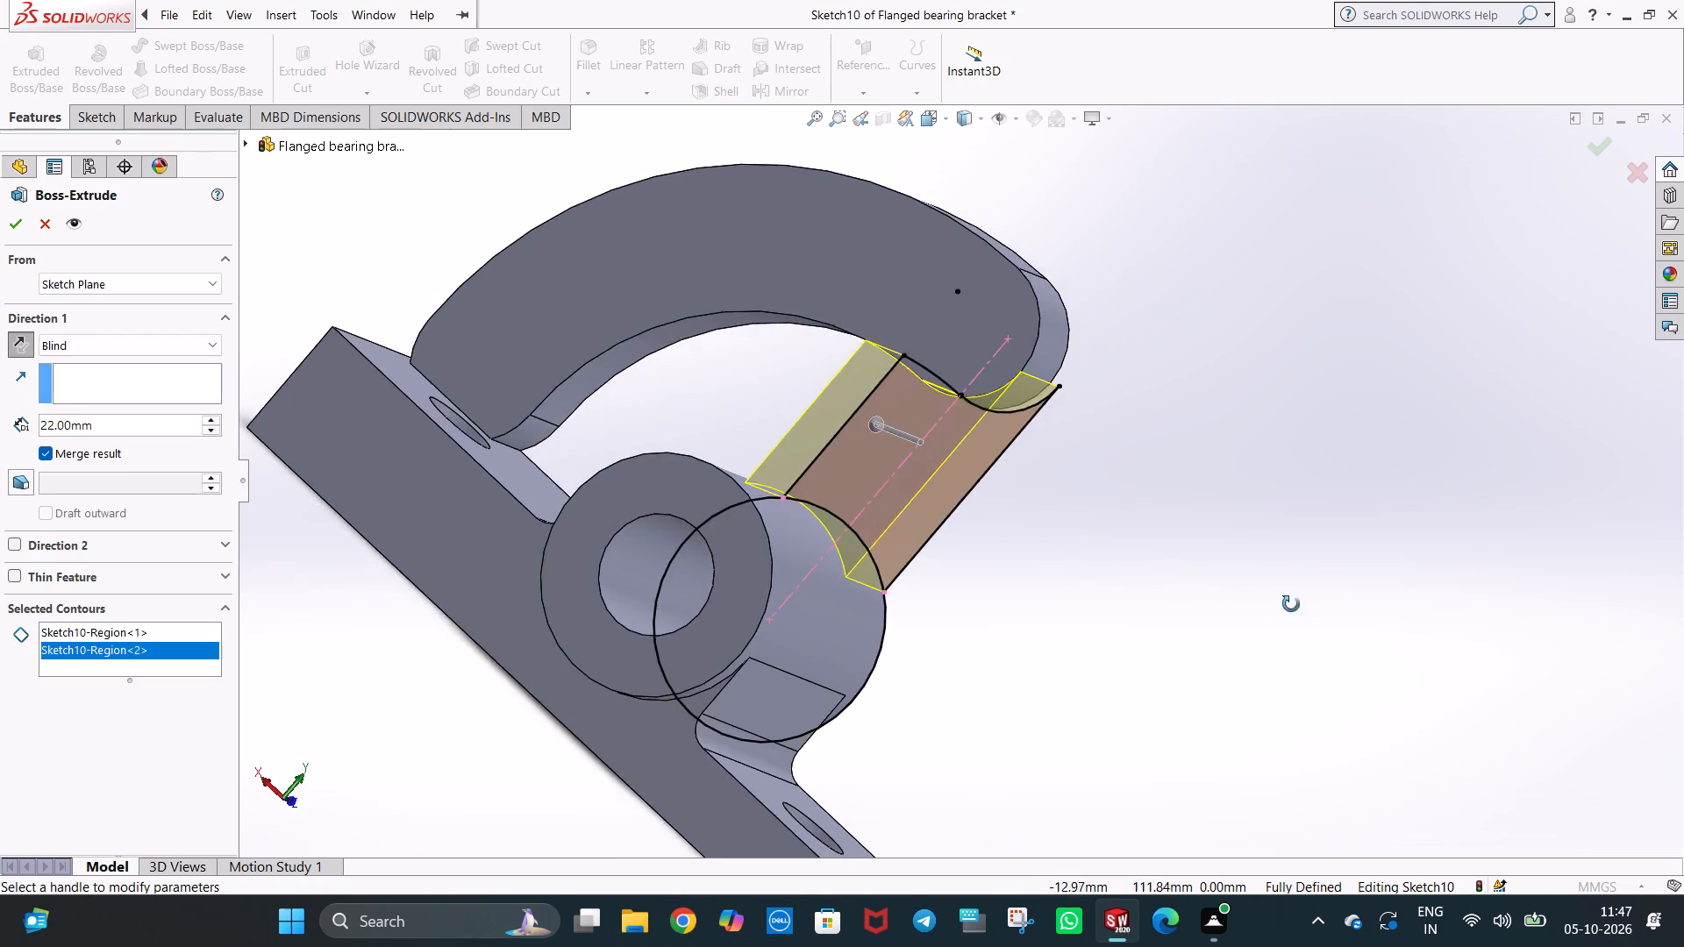
pyautogui.moveTo(1291, 604); pyautogui.dragTo(1174, 536, button='middle')
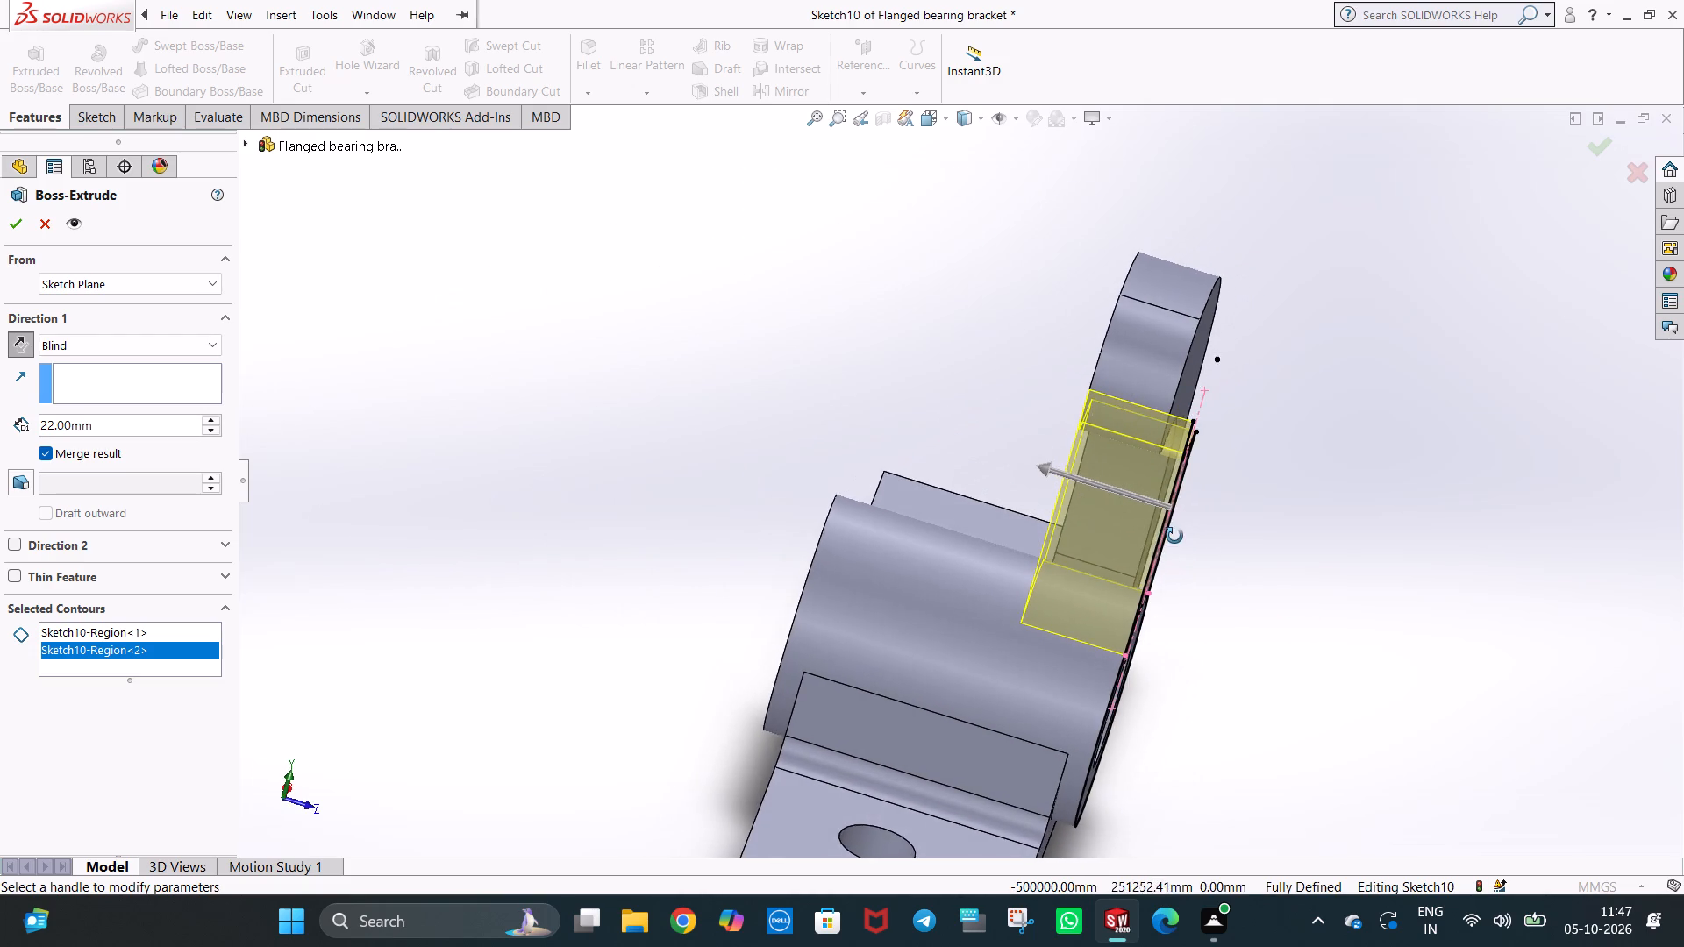
pyautogui.moveTo(1174, 536); pyautogui.dragTo(1164, 585, button='middle')
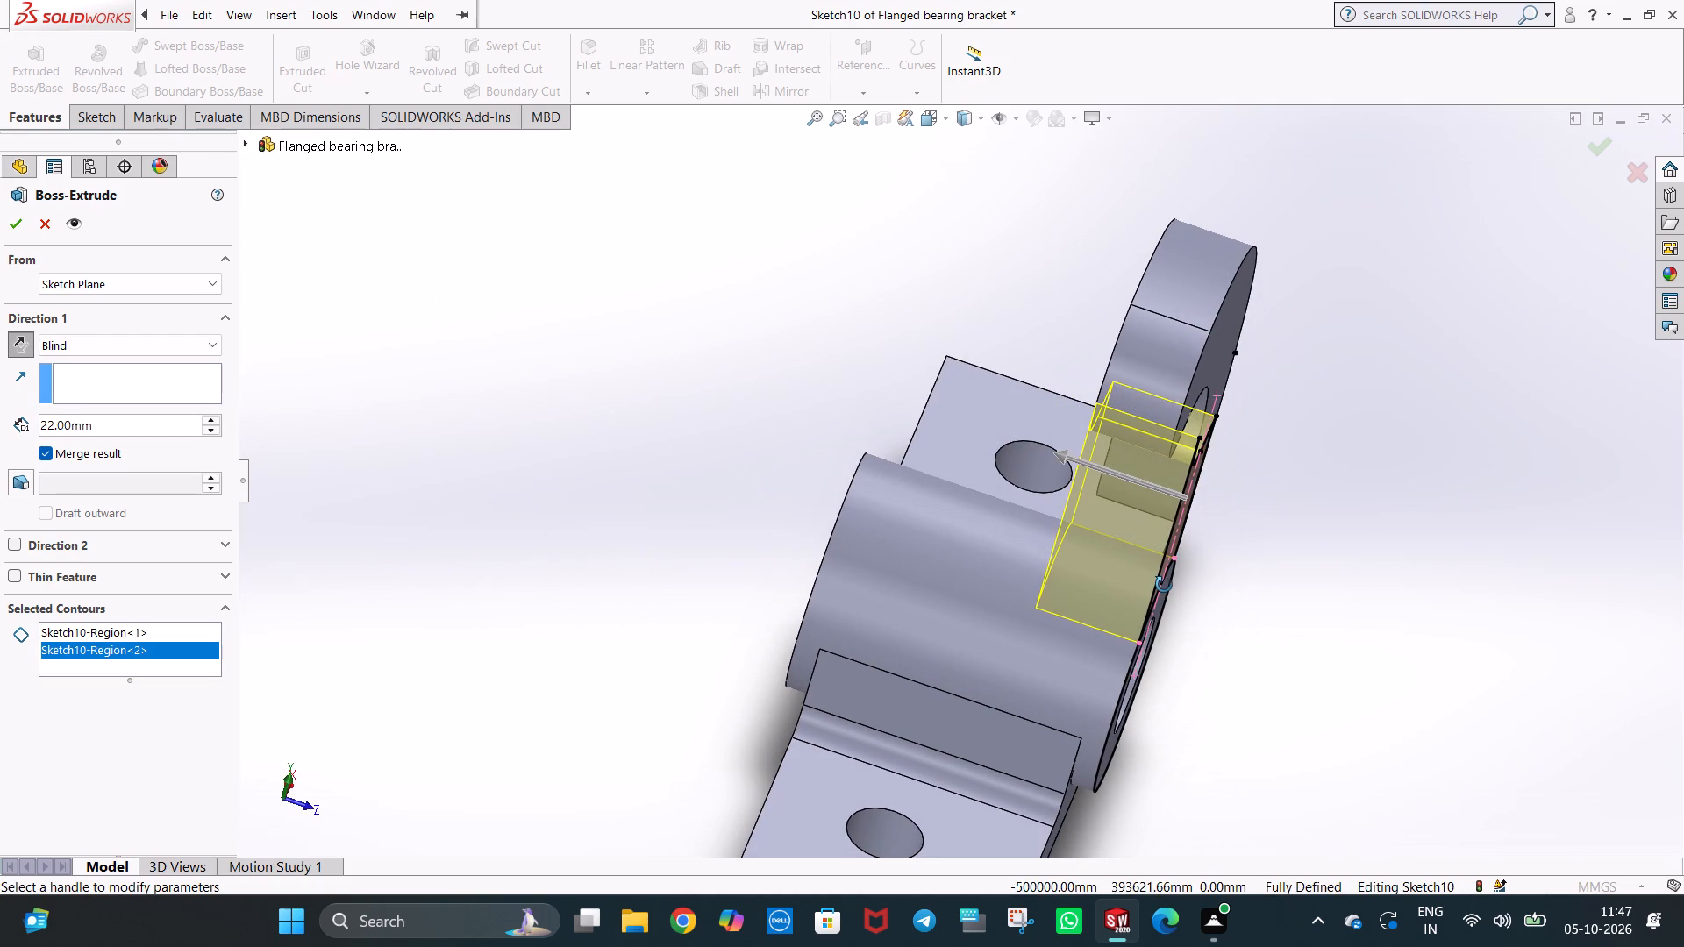
pyautogui.moveTo(1164, 585); pyautogui.dragTo(1164, 583, button='middle')
pyautogui.click(10, 218)
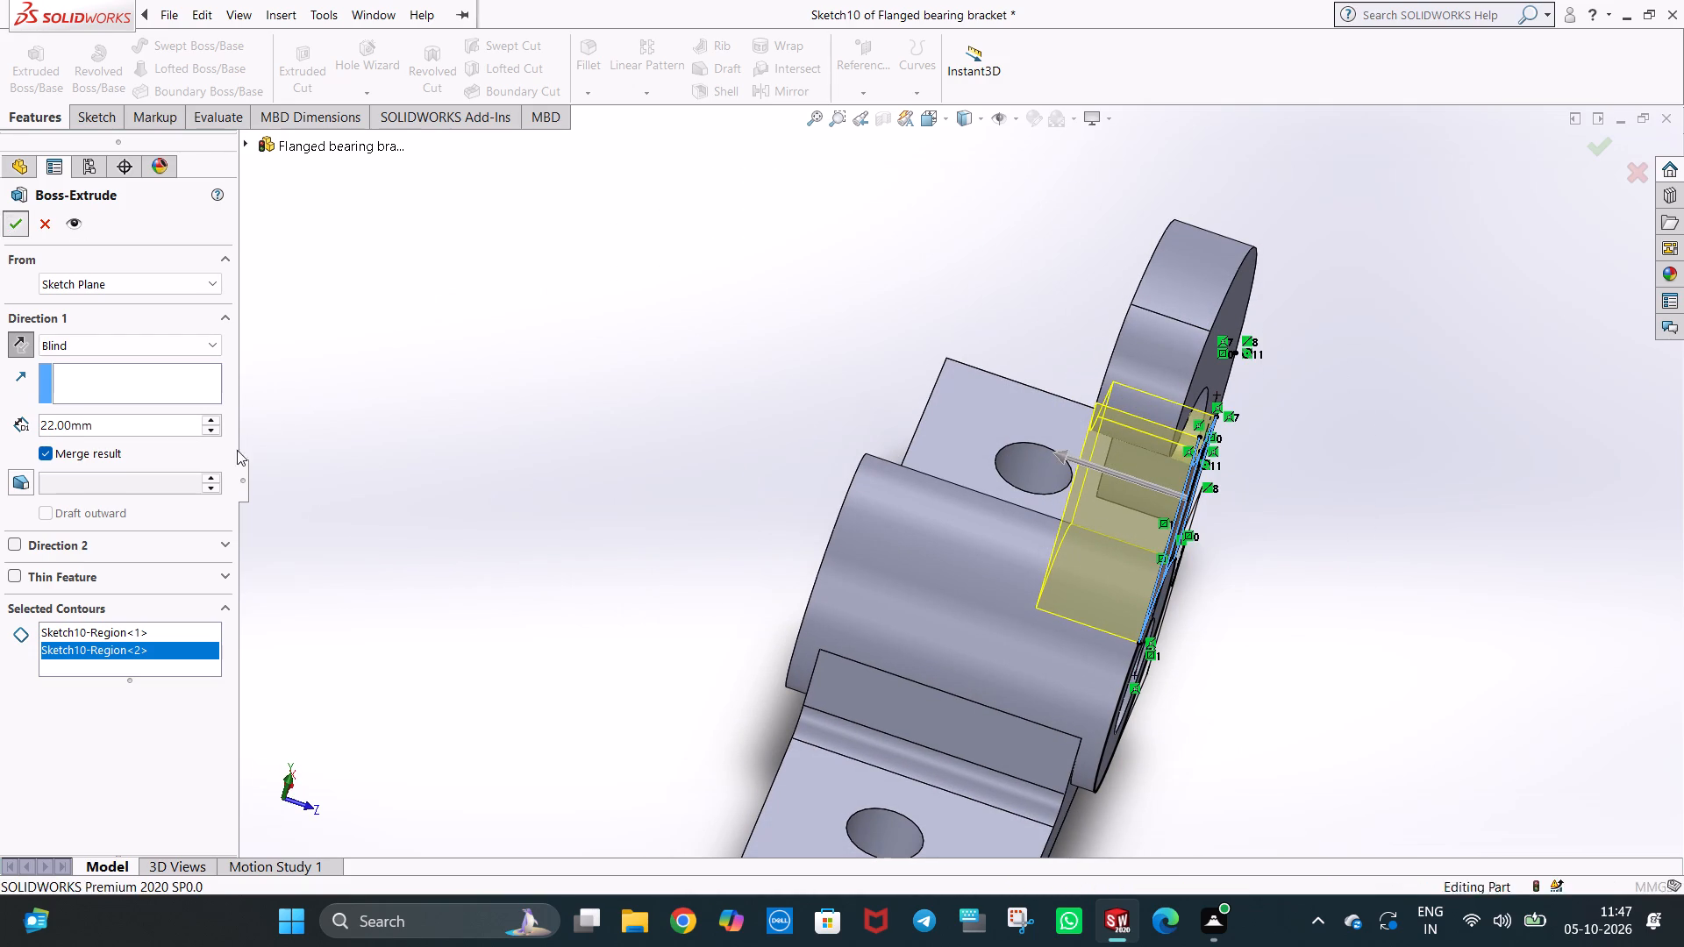
pyautogui.moveTo(1276, 502); pyautogui.dragTo(1207, 522, button='middle')
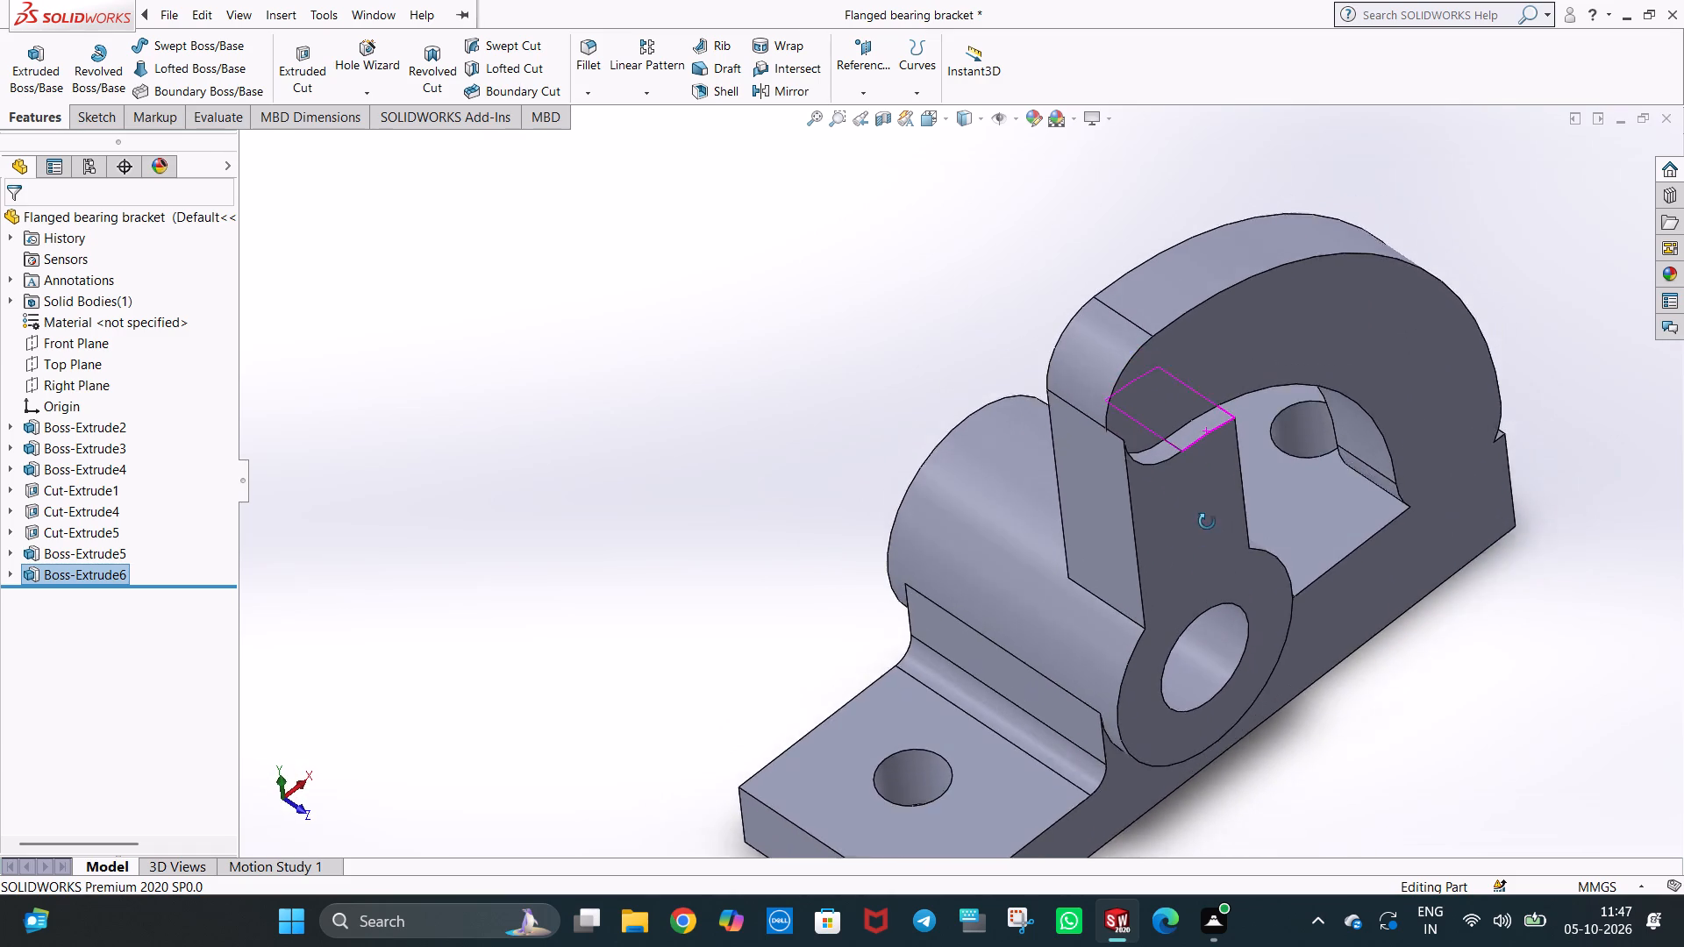
pyautogui.moveTo(1207, 522); pyautogui.dragTo(1211, 490, button='middle')
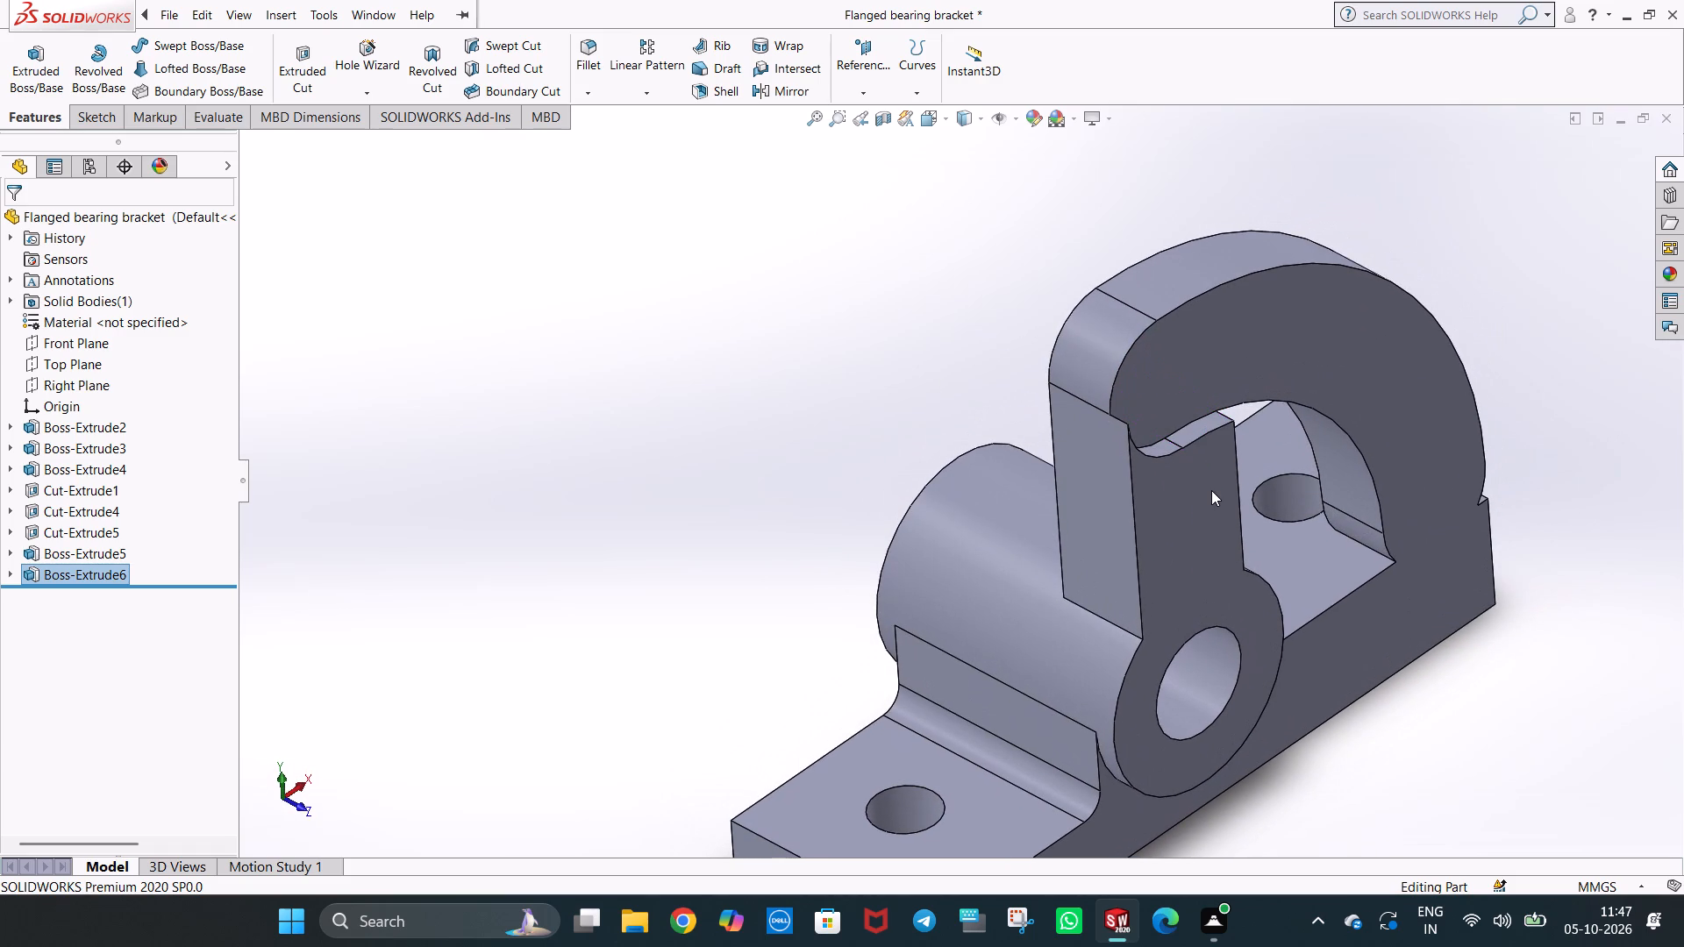
# Start a sketch on the link's front face and draw a 25 mm radius circle centred on the bore, matching the boss's outer edge.
pyautogui.hotkey('ctrl', '1')
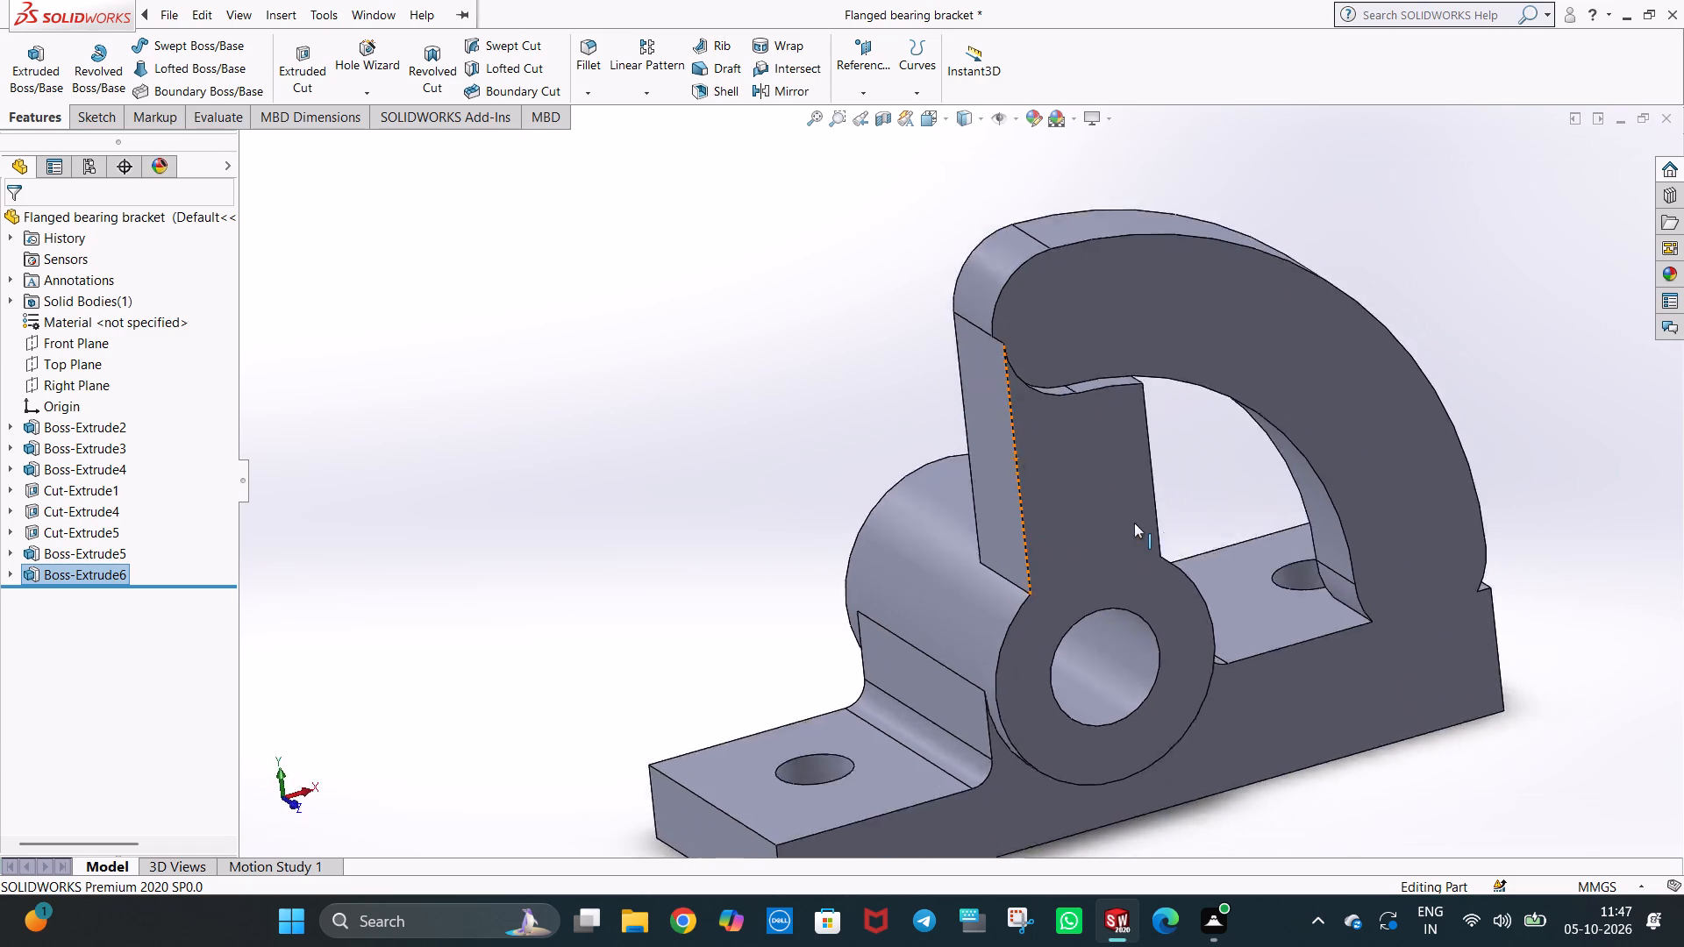
pyautogui.click(589, 272)
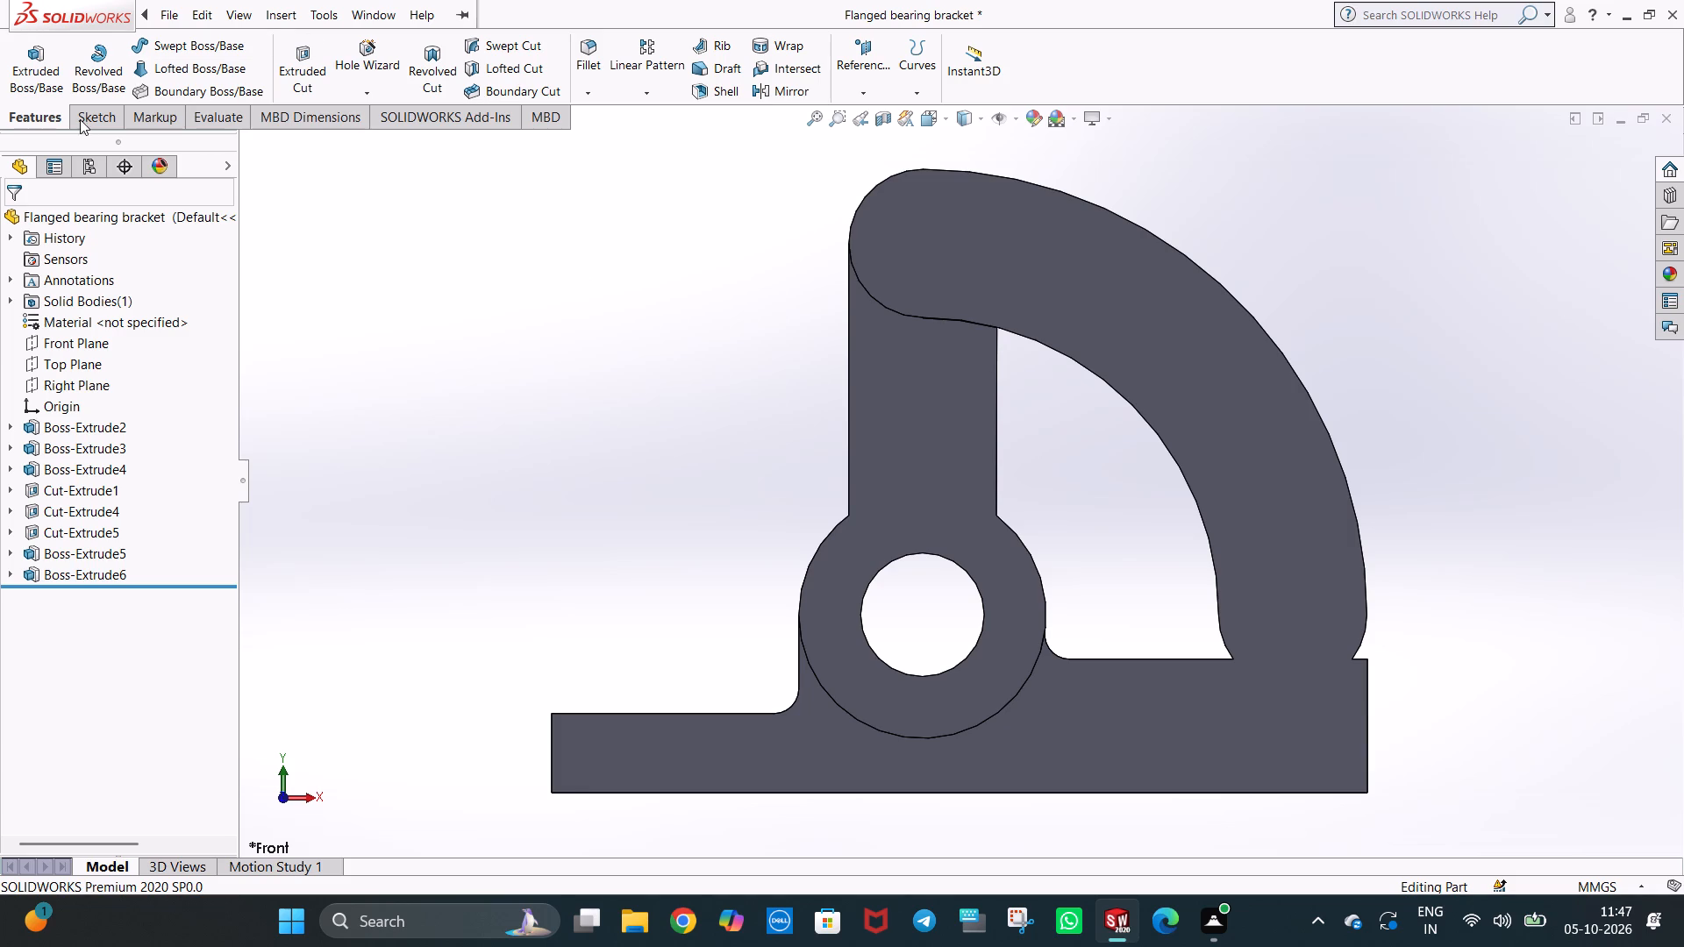
pyautogui.rightClick(920, 415)
pyautogui.click(967, 388)
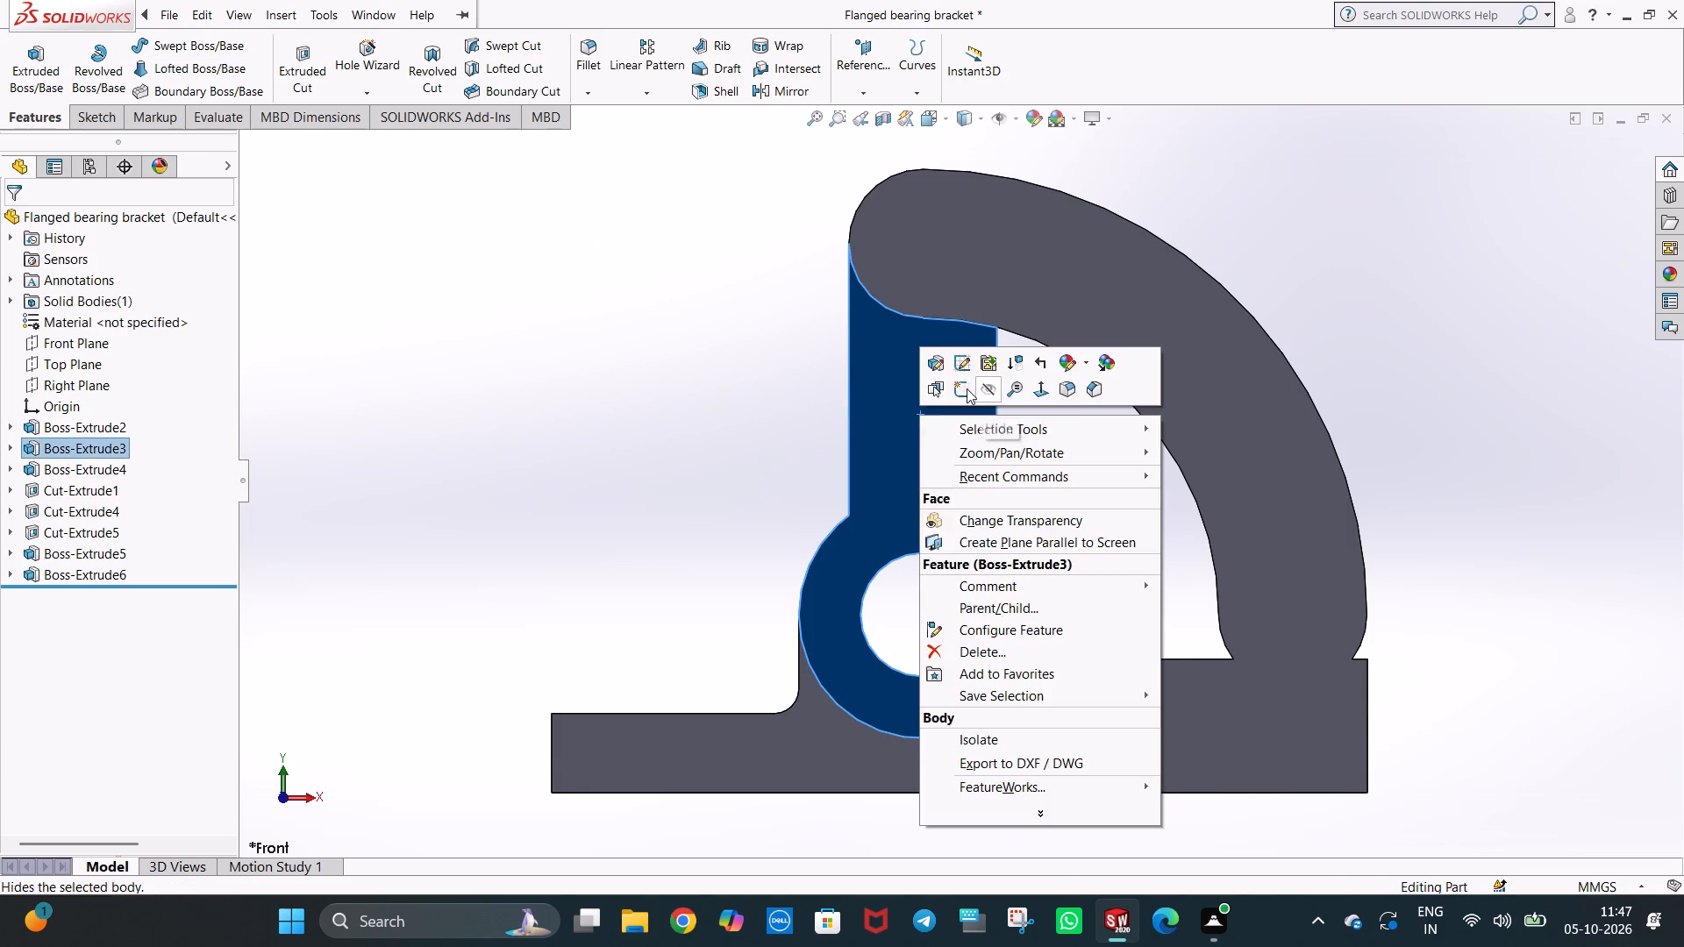
pyautogui.click(196, 48)
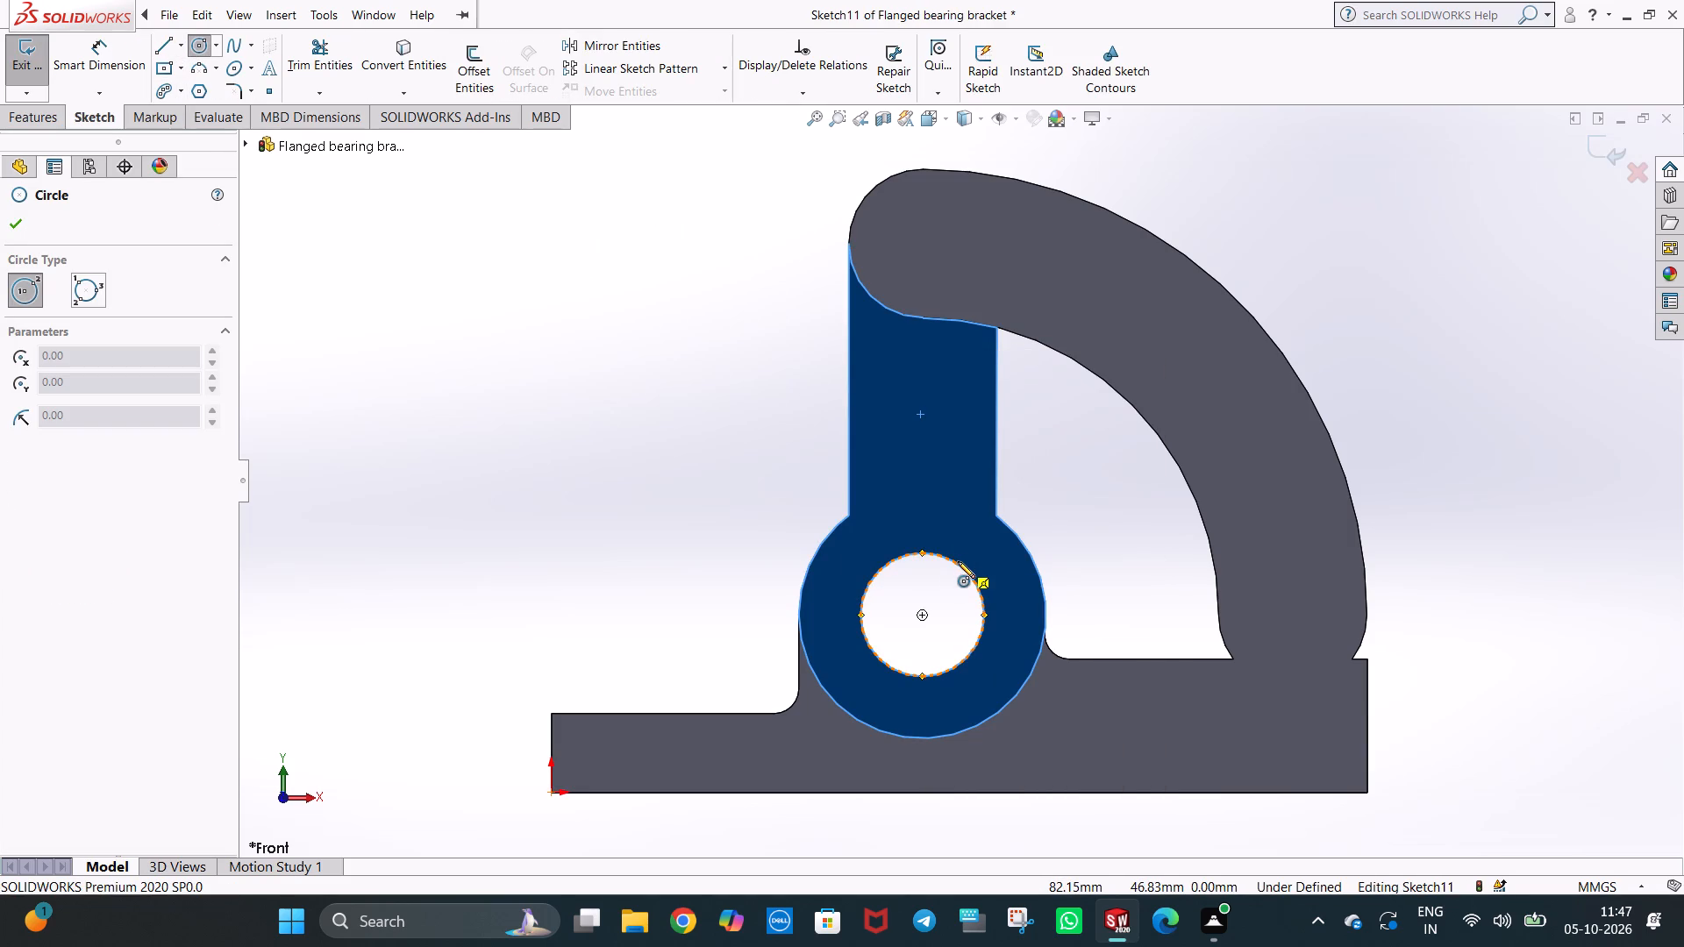
pyautogui.click(923, 616)
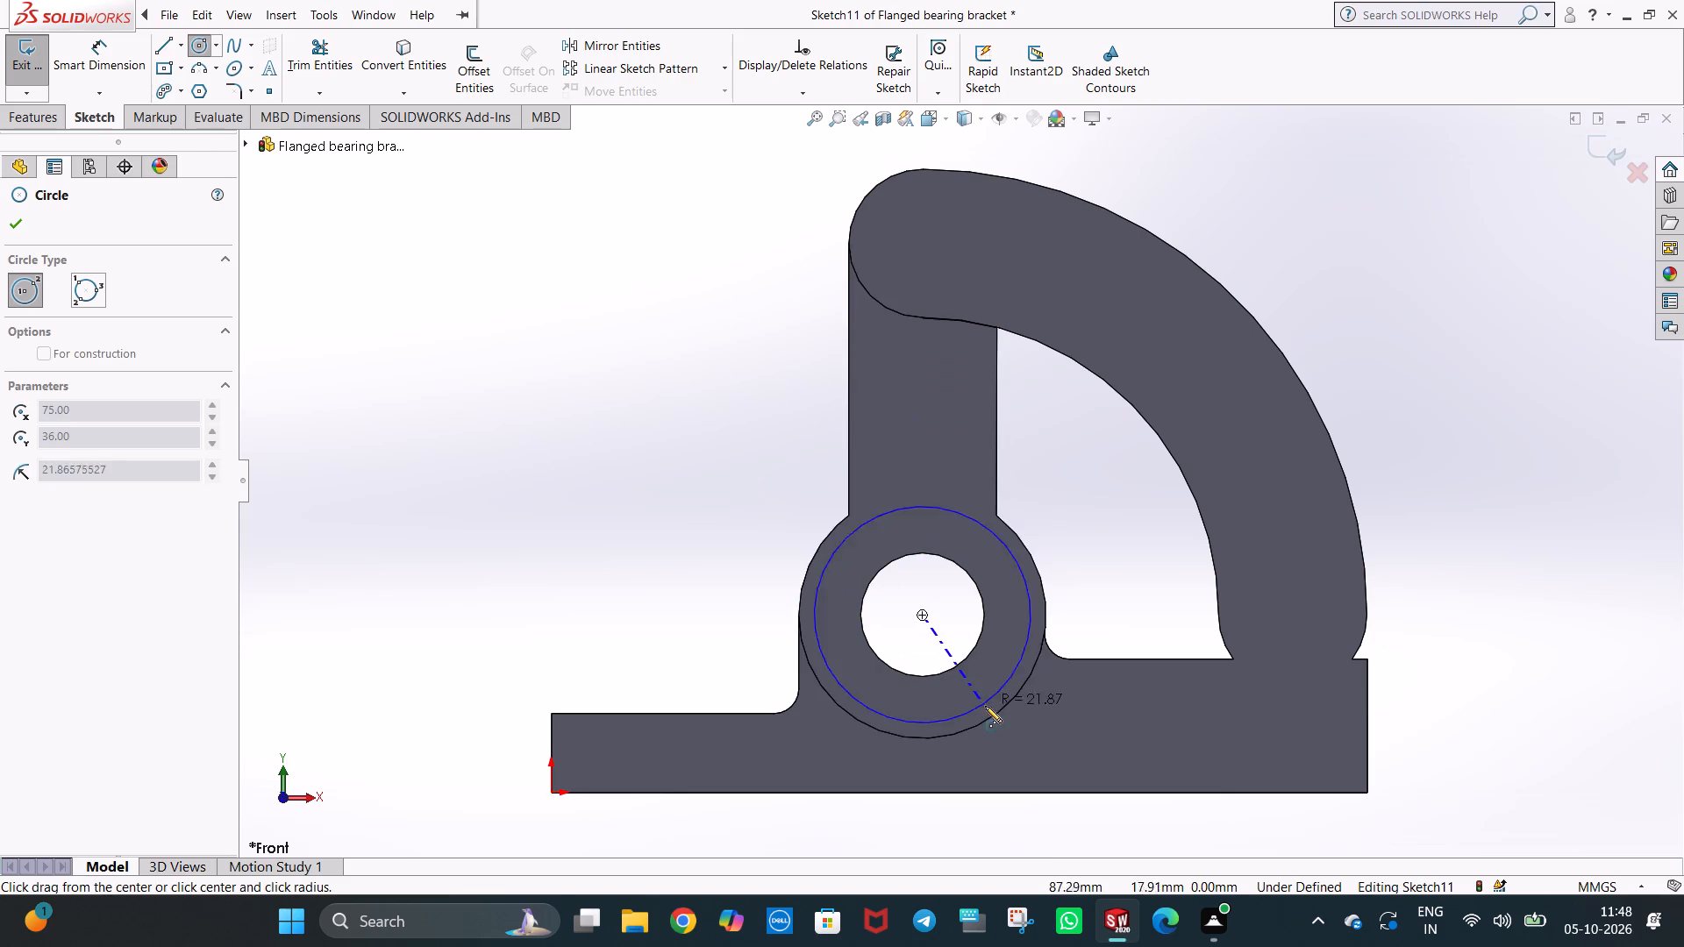
pyautogui.click(994, 710)
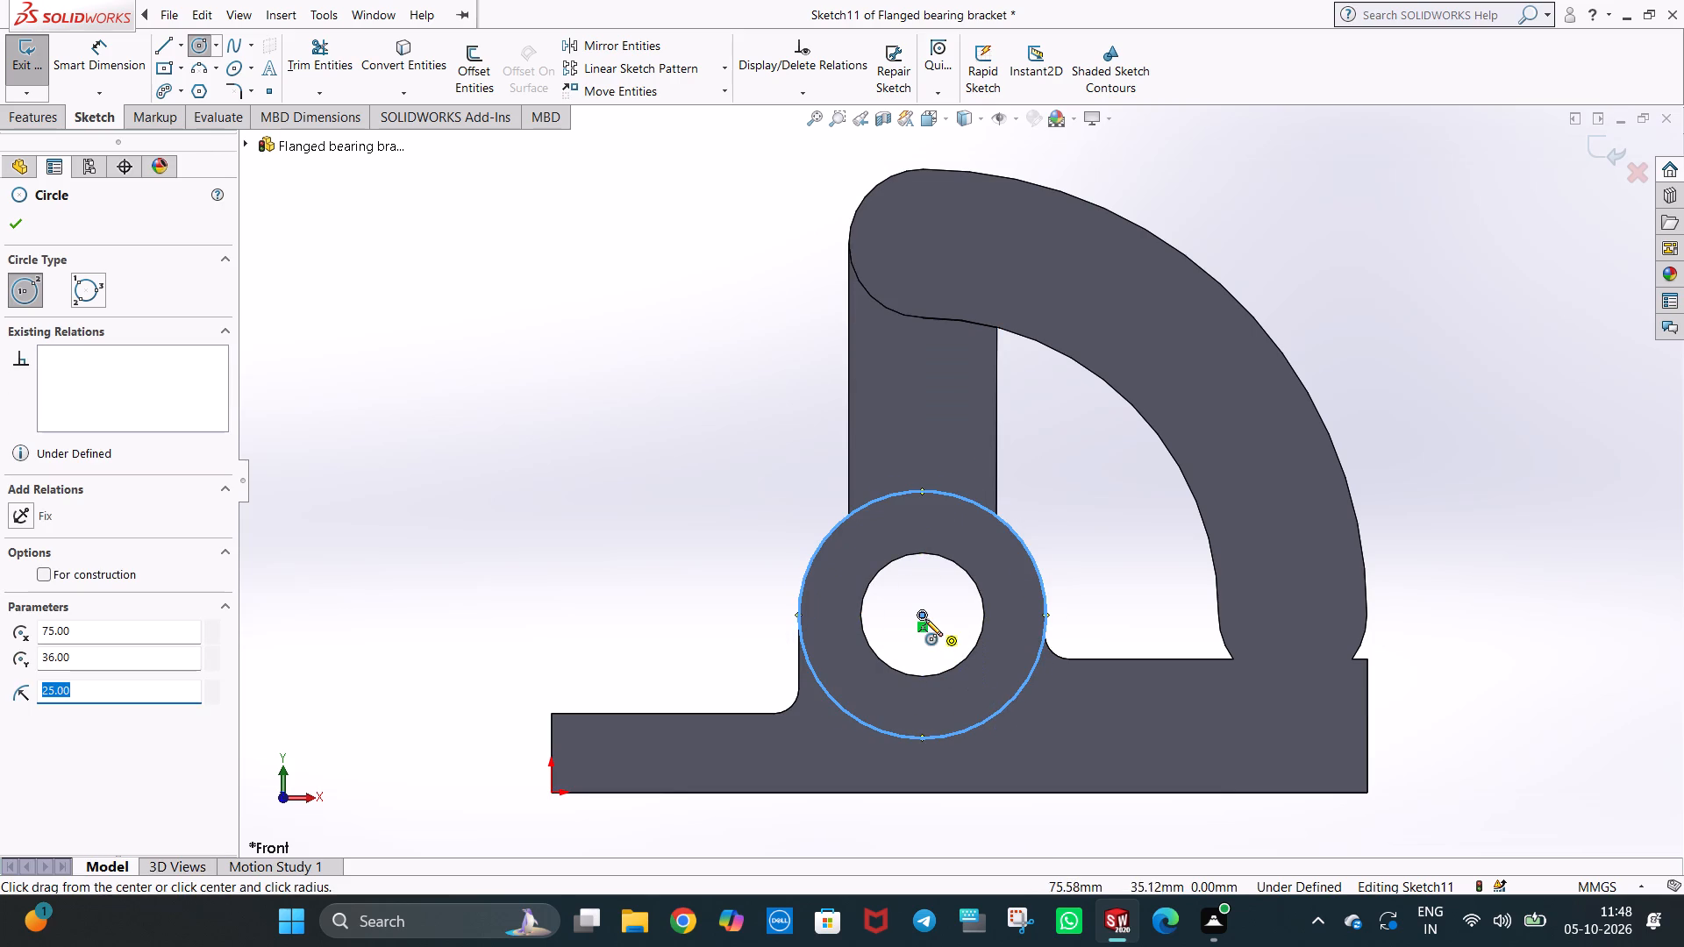
# Sketch a second circle centred on the bore with a radius of about 59.6 mm, close to the arm's inner edge.
pyautogui.click(924, 616)
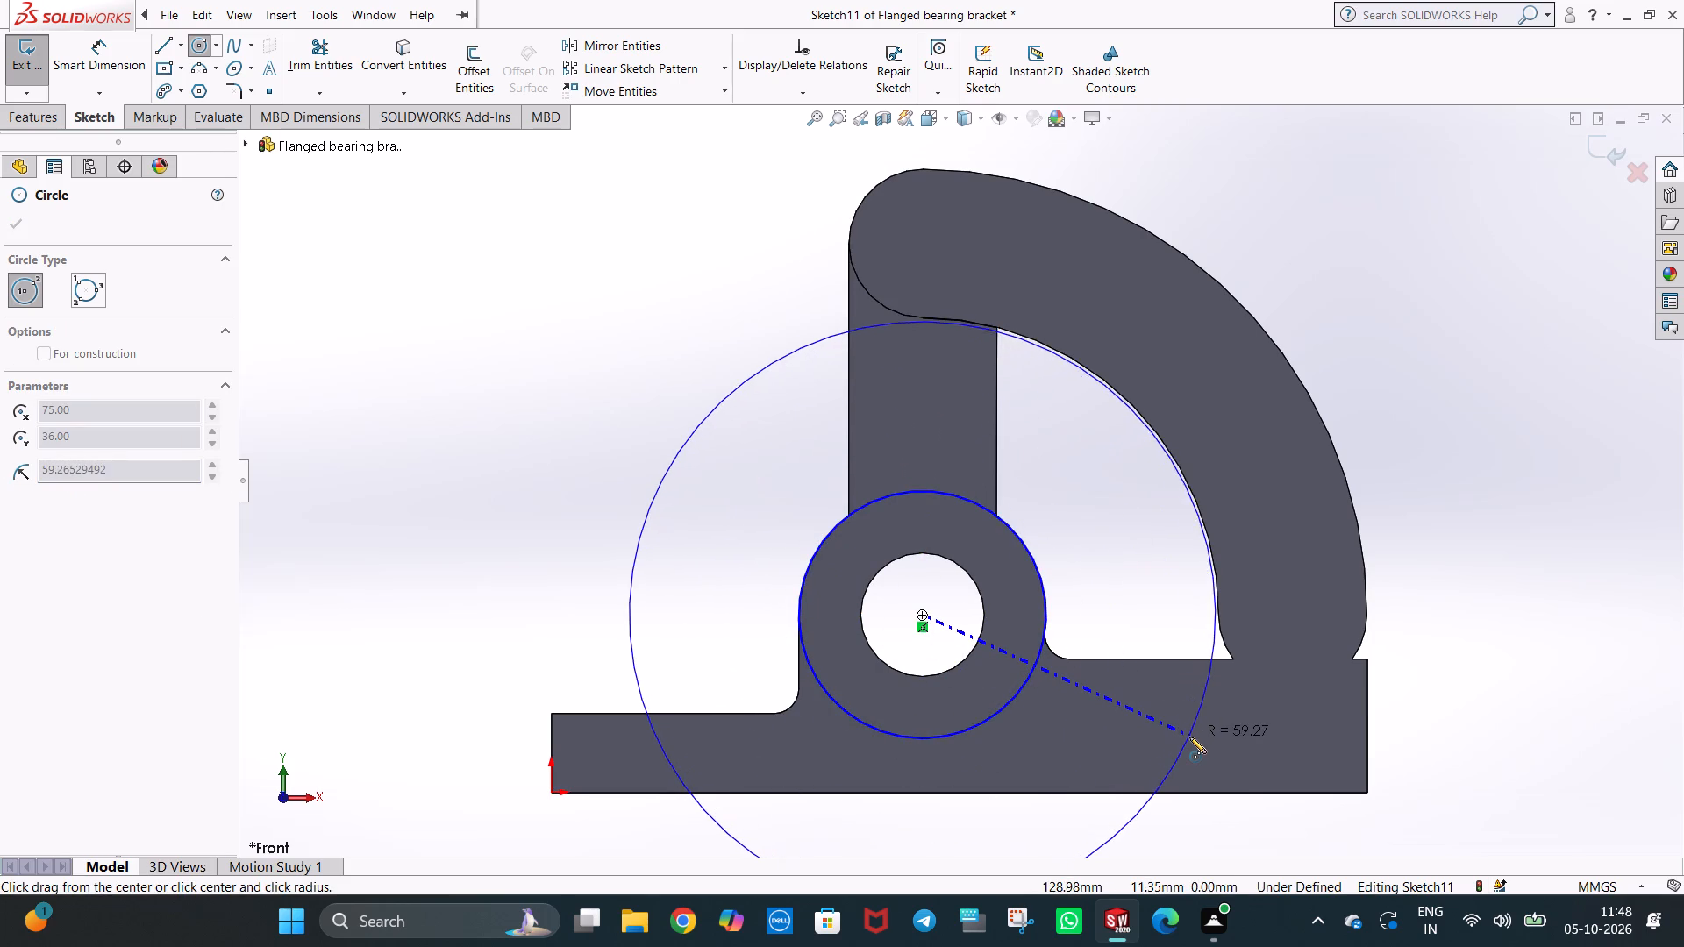
pyautogui.click(1190, 737)
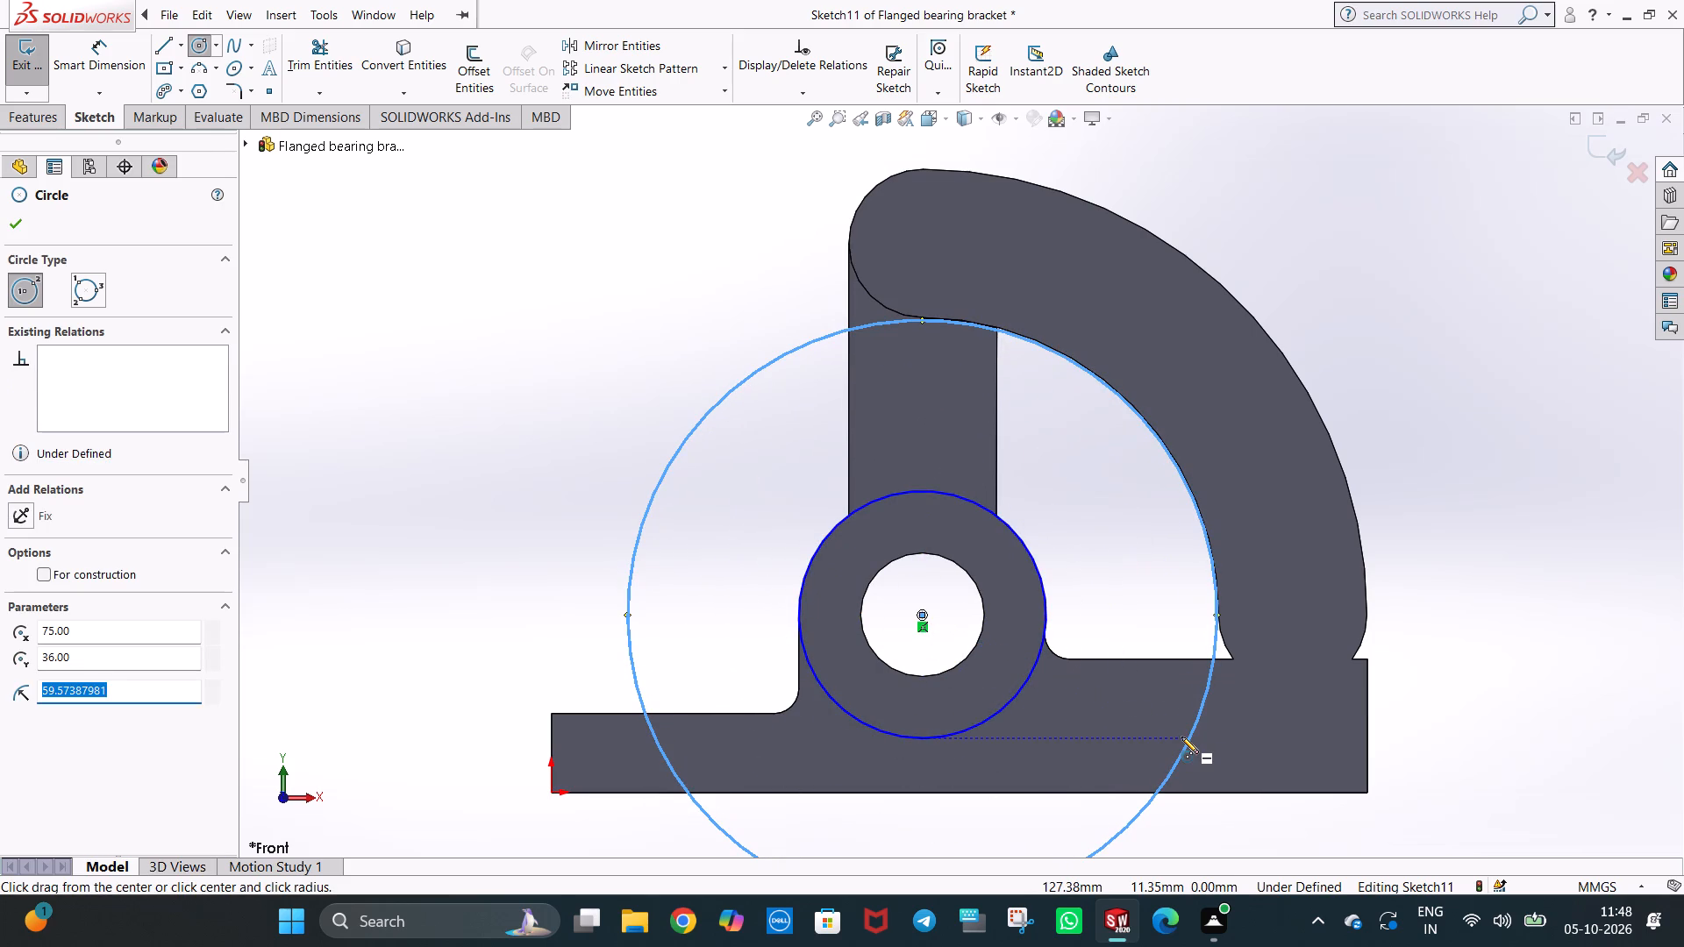
# Set the larger bore-centred circle's radius to 60 mm.
pyautogui.write('60')
pyautogui.press('Return')
pyautogui.press('Escape')
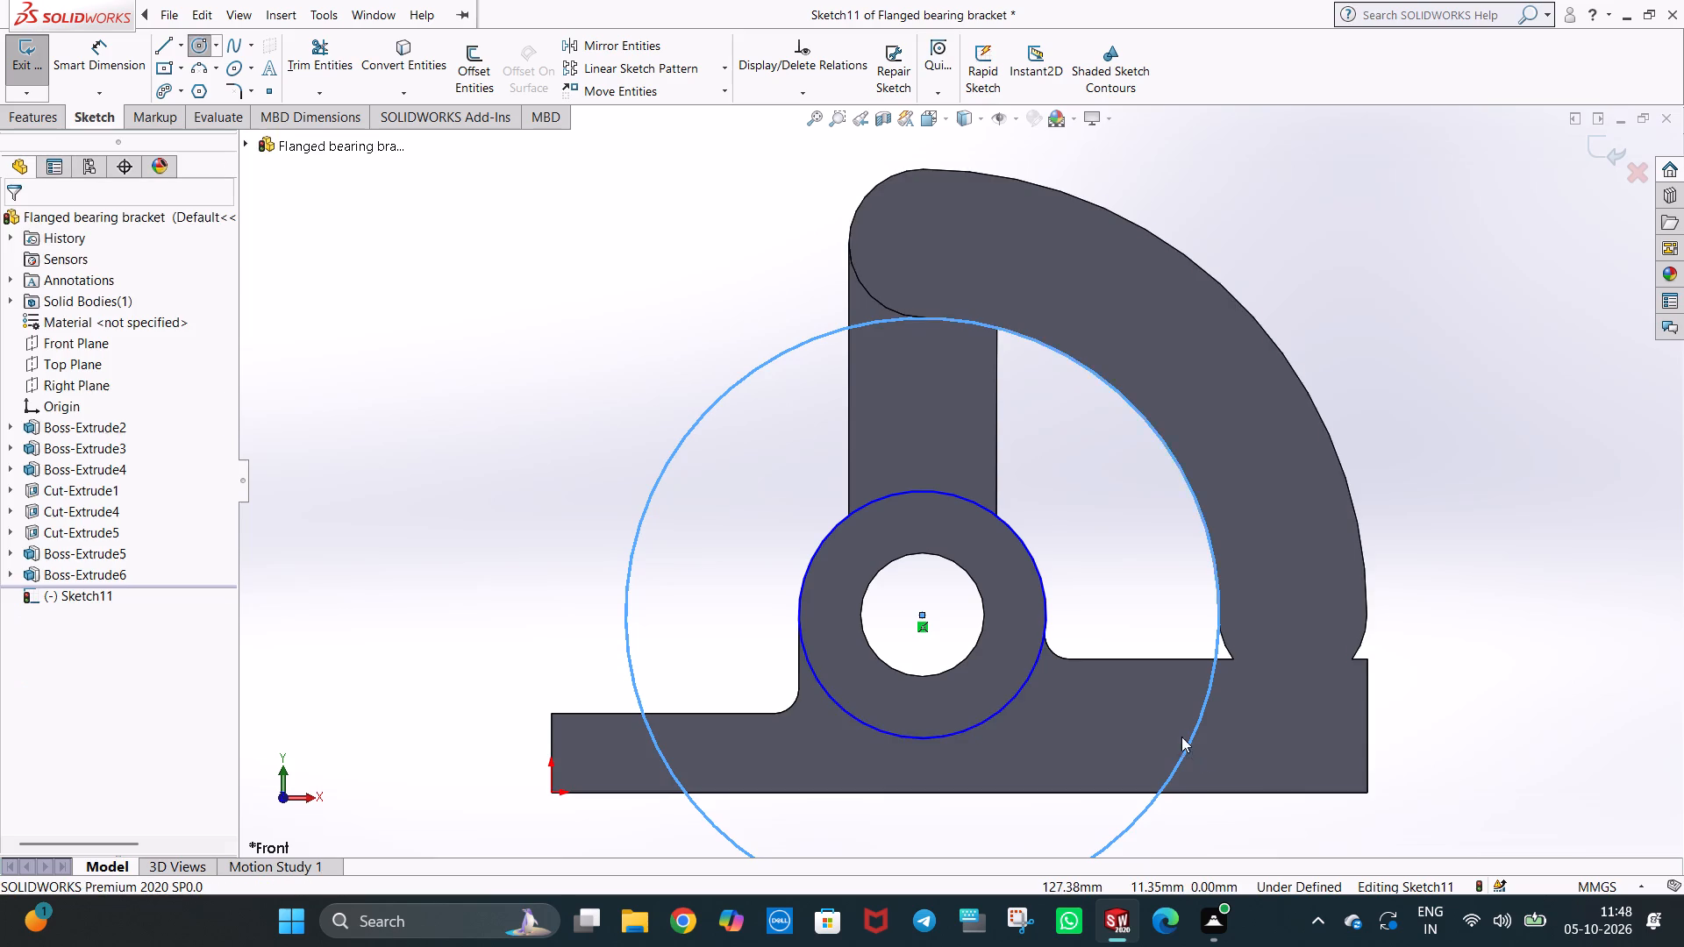
pyautogui.press('Escape')
pyautogui.click(1402, 389)
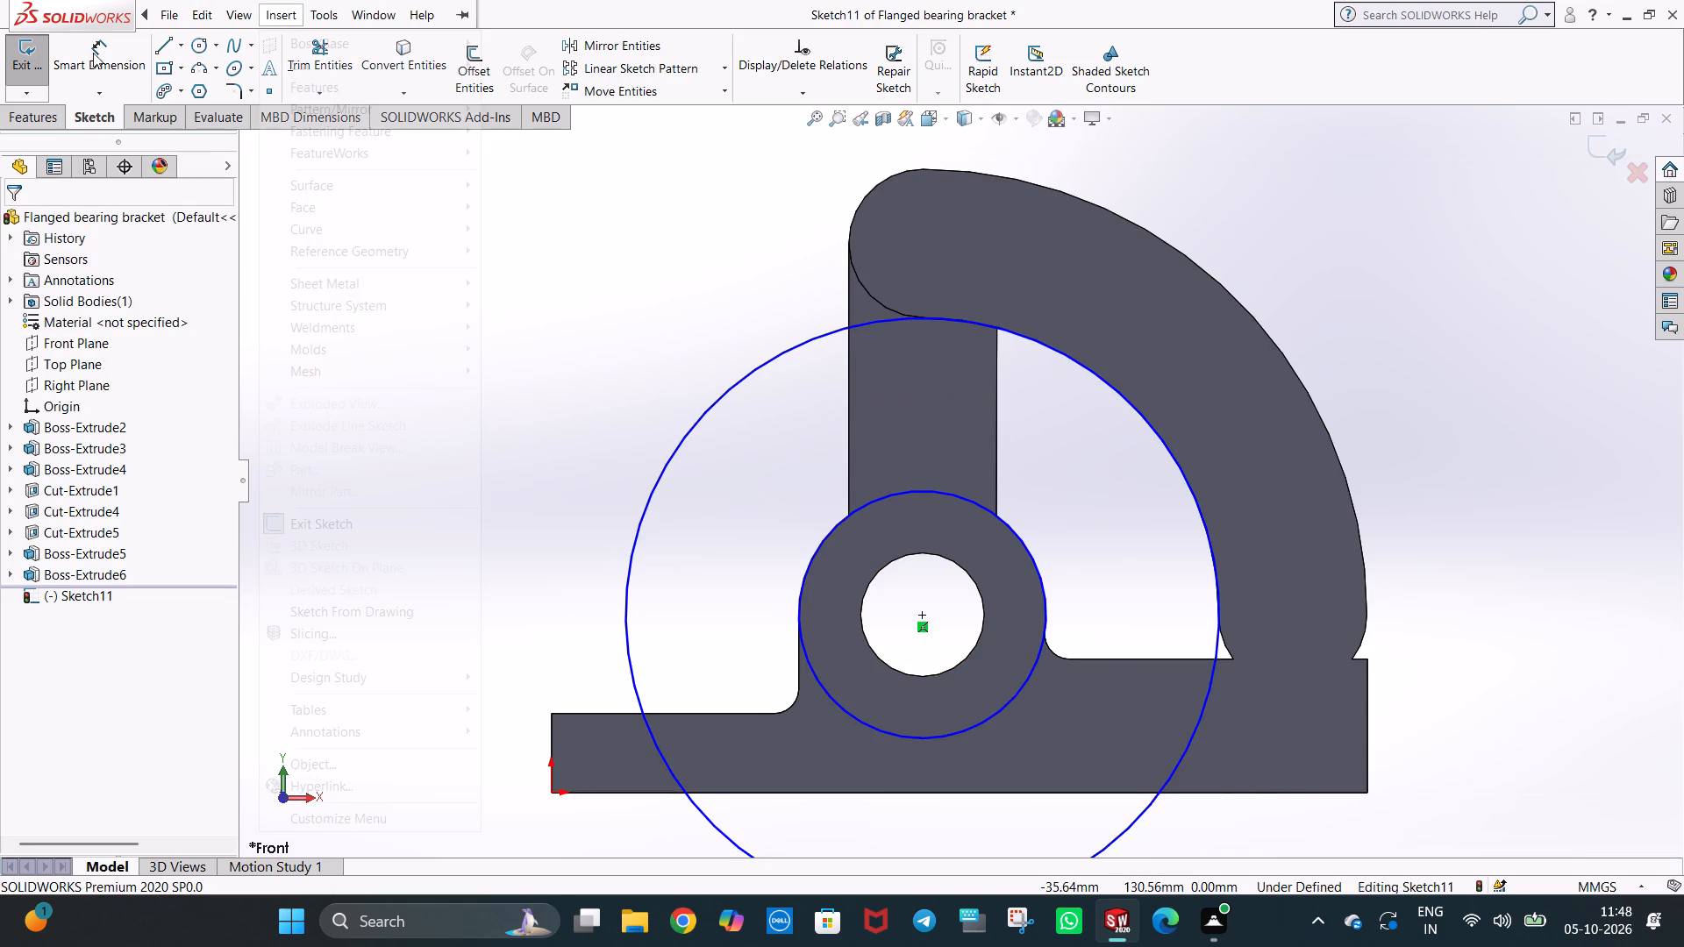
# Draw vertical lines along both edges of the link: about 55 mm on the outer edge, and from the arm's inner edge to the boss.
pyautogui.click(155, 45)
pyautogui.click(161, 46)
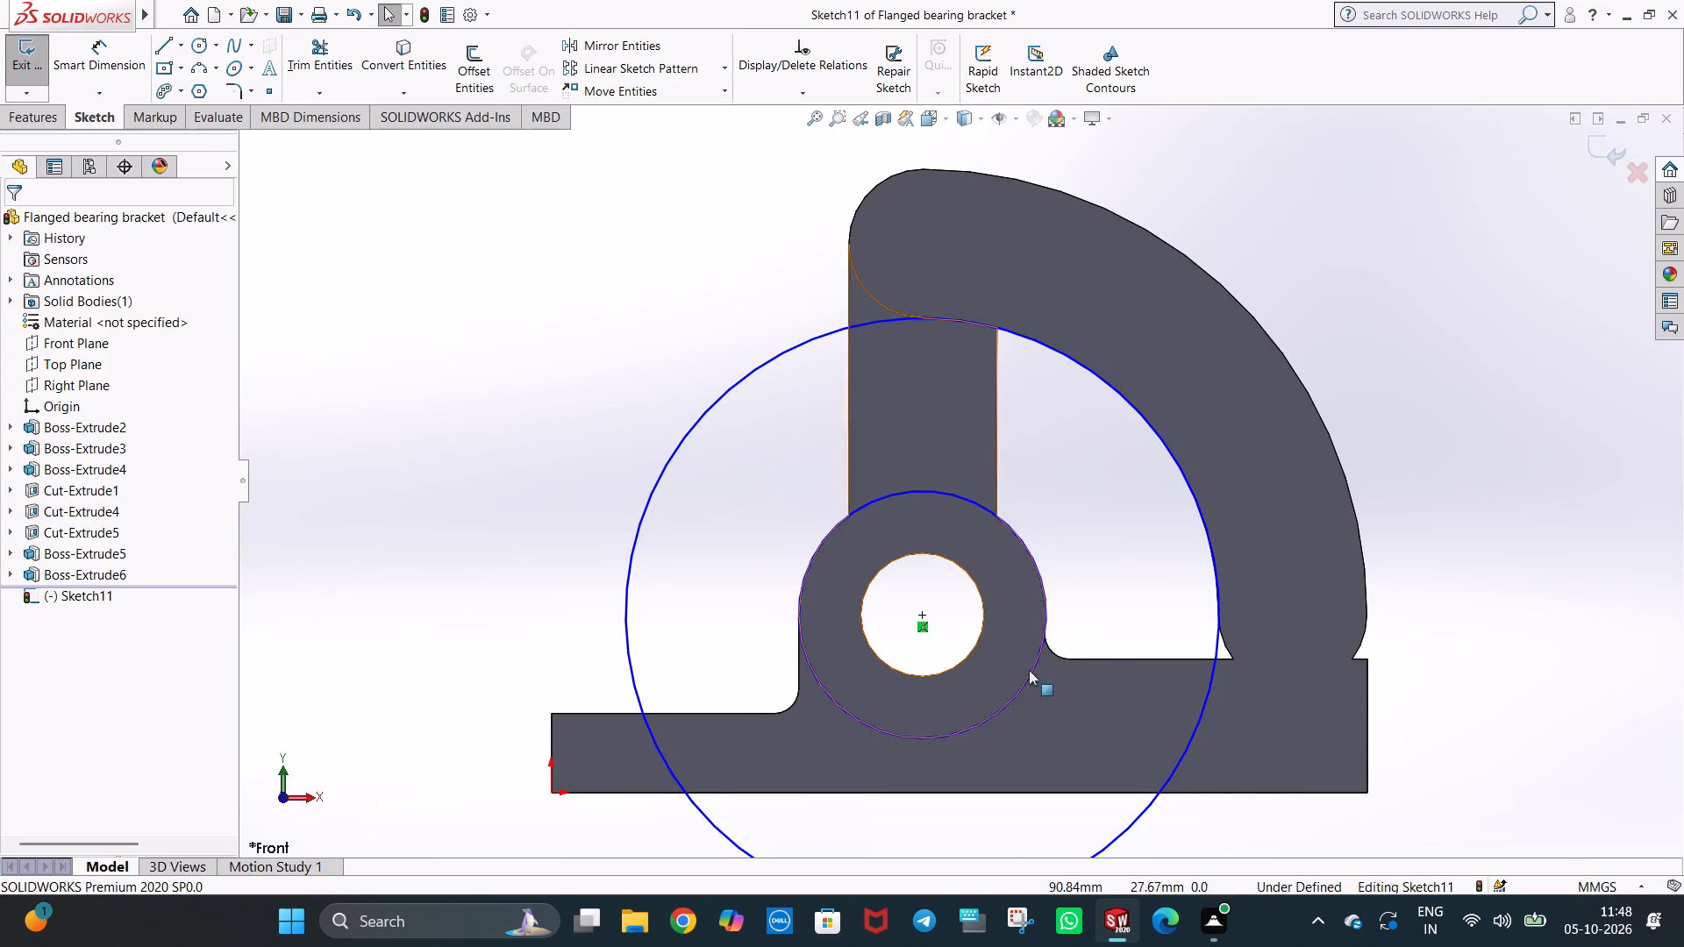
pyautogui.press('Escape')
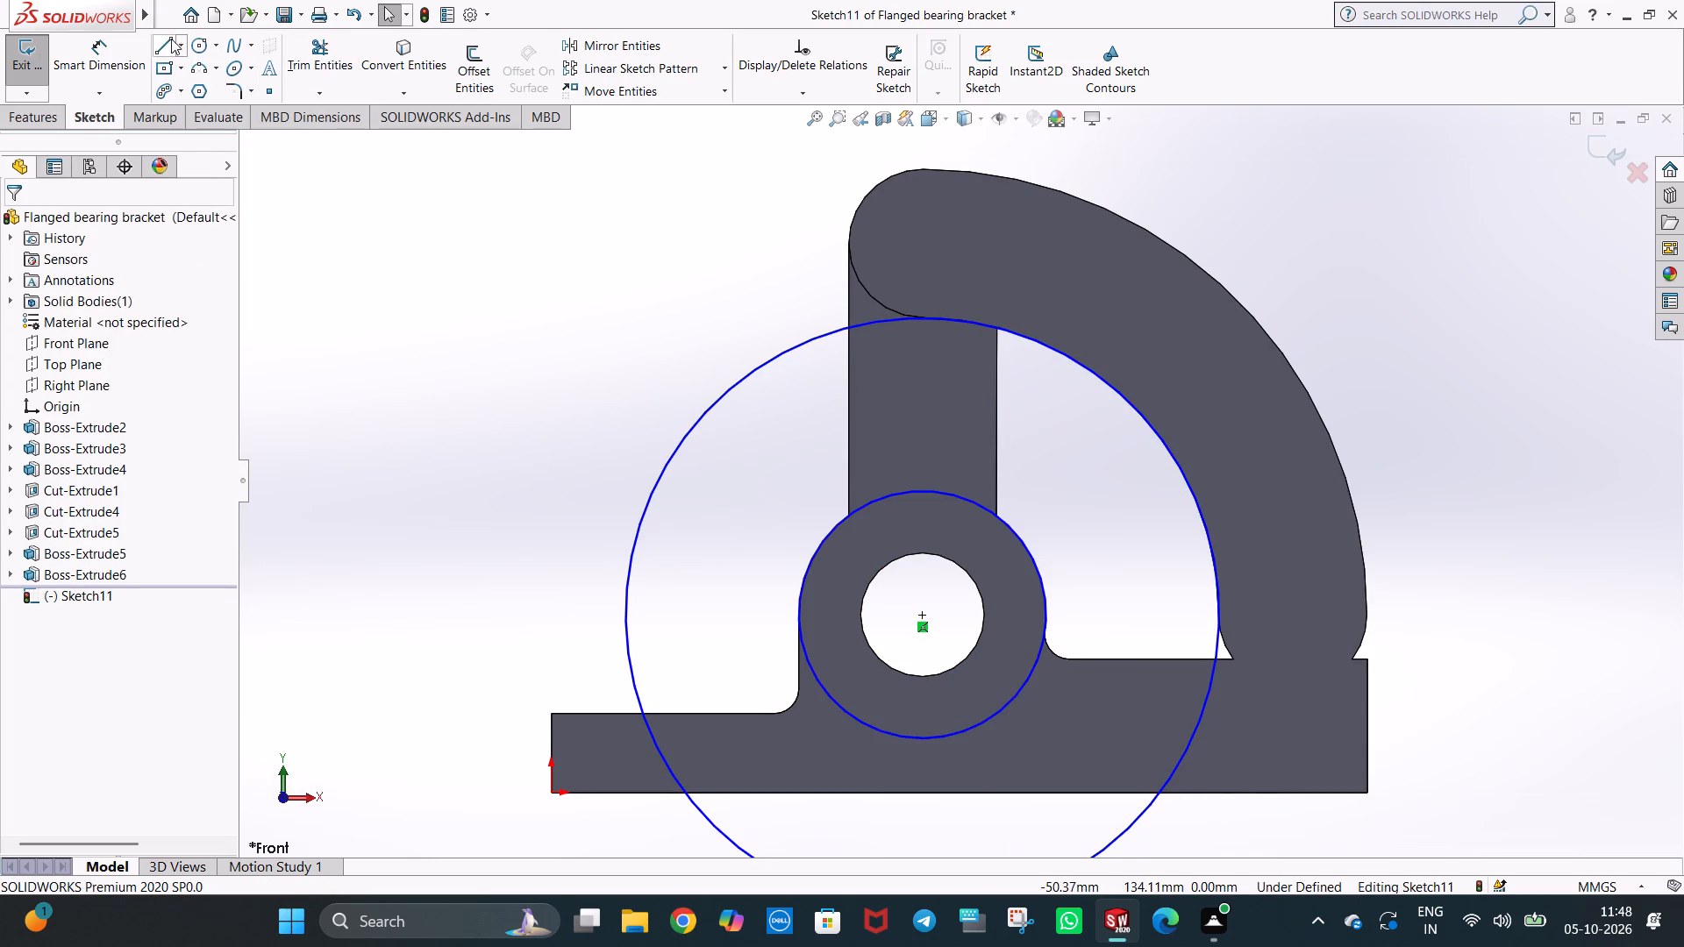
pyautogui.click(154, 47)
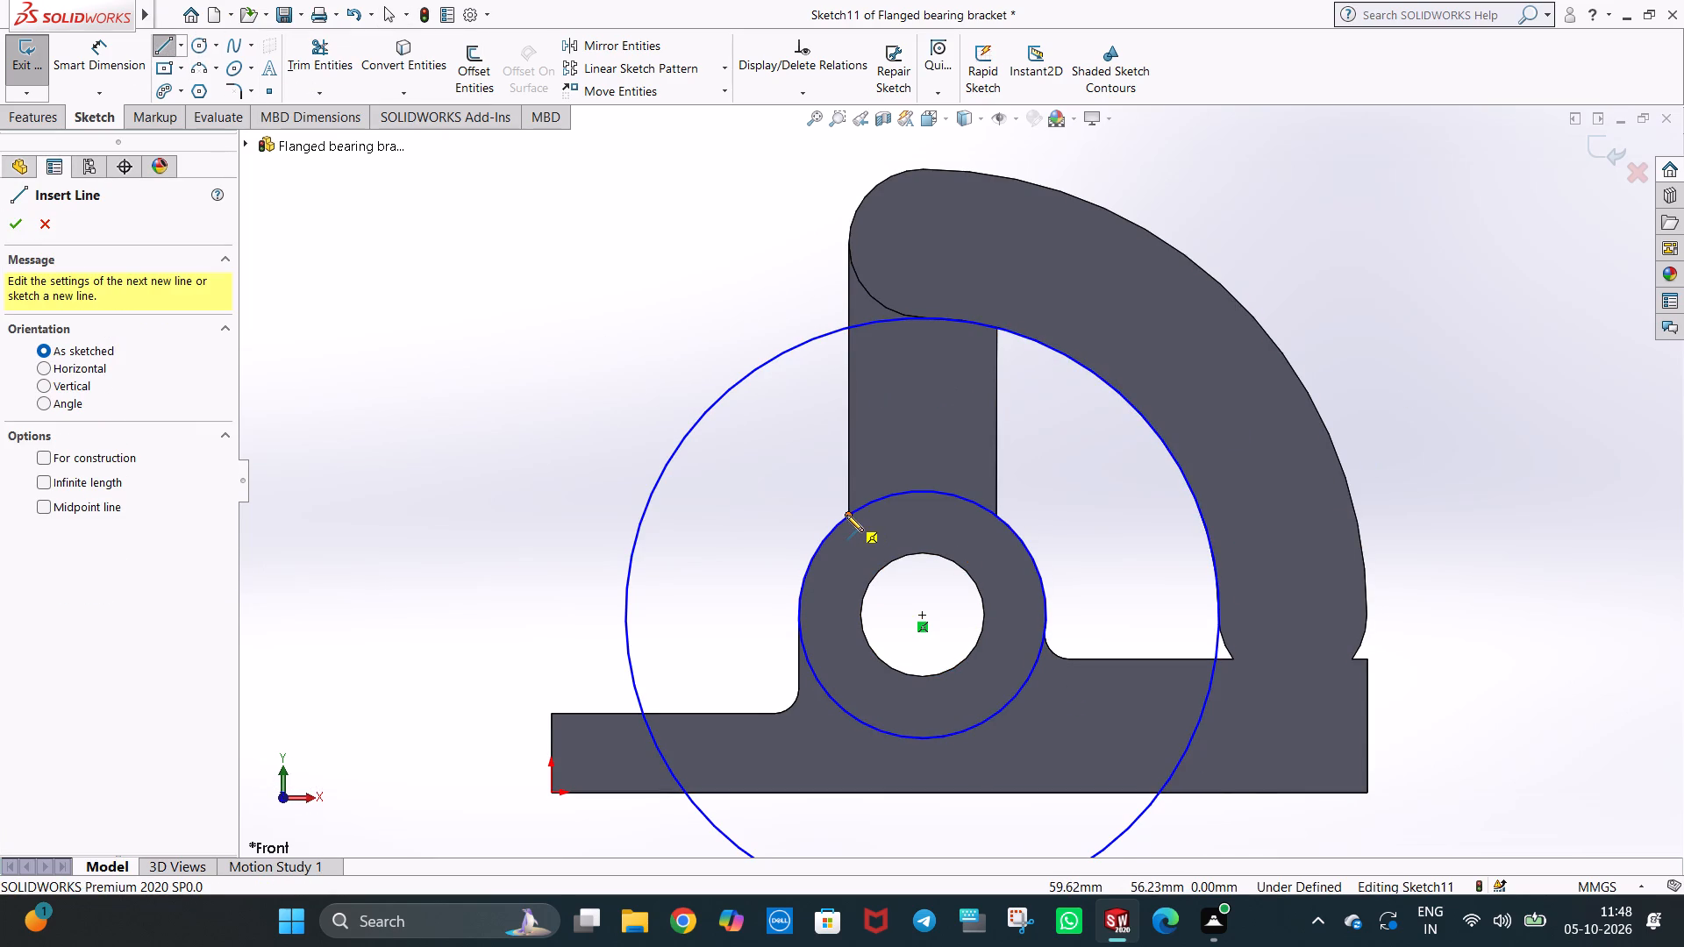
pyautogui.click(846, 515)
pyautogui.click(847, 243)
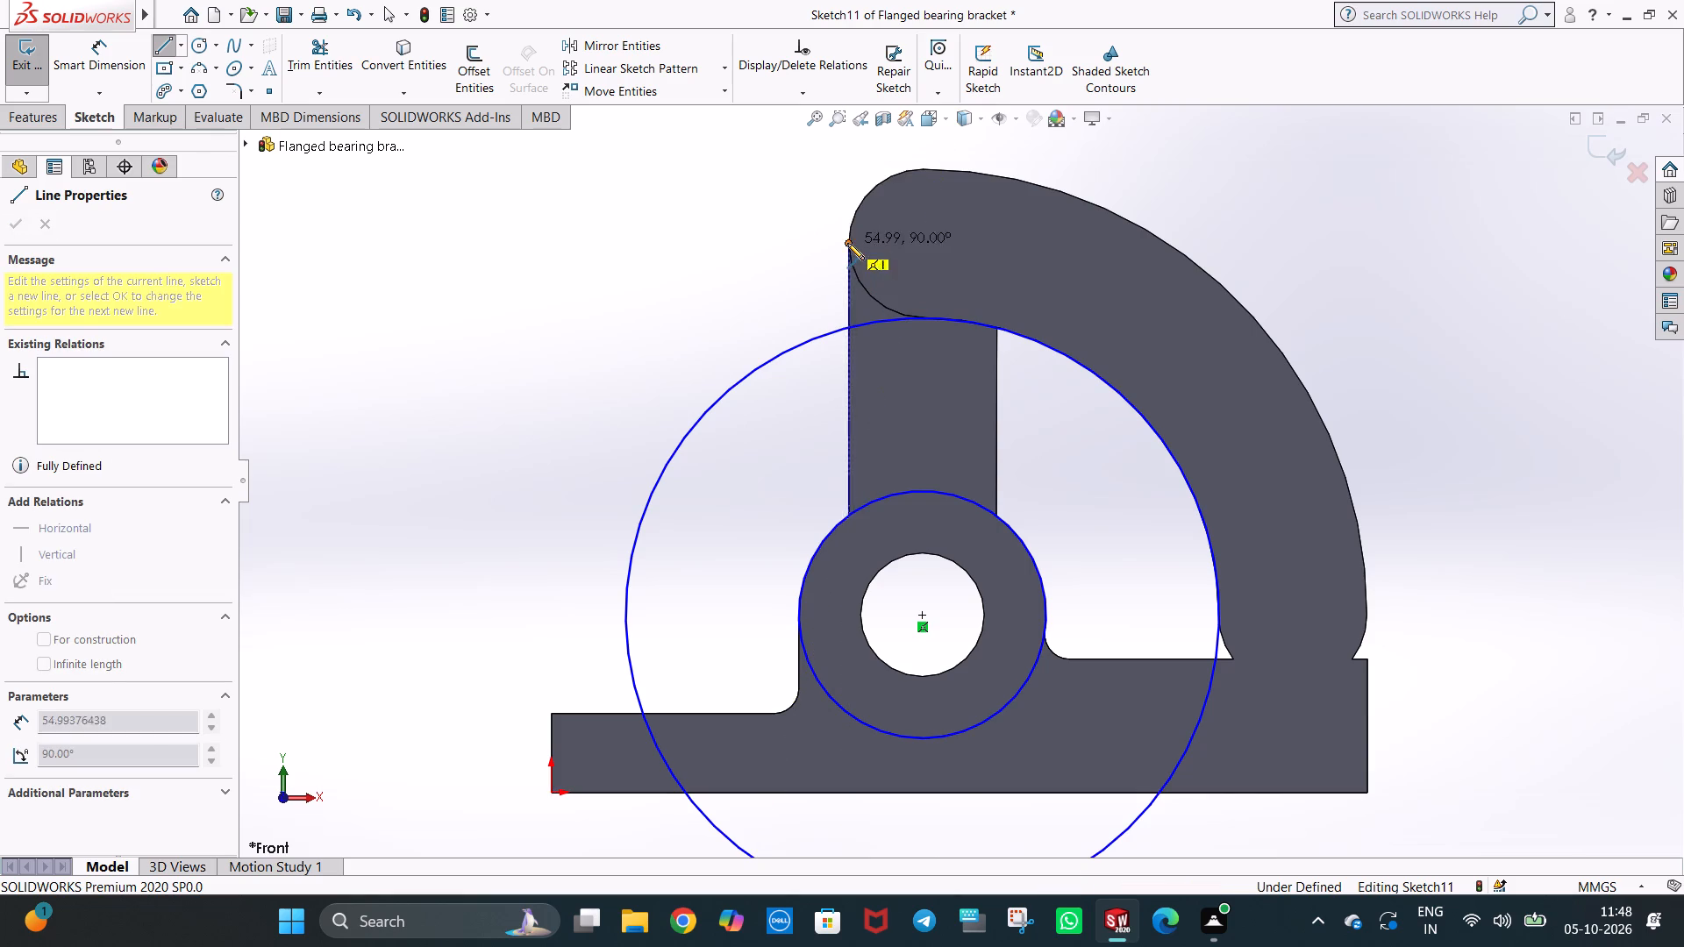
pyautogui.press('Escape')
pyautogui.click(167, 39)
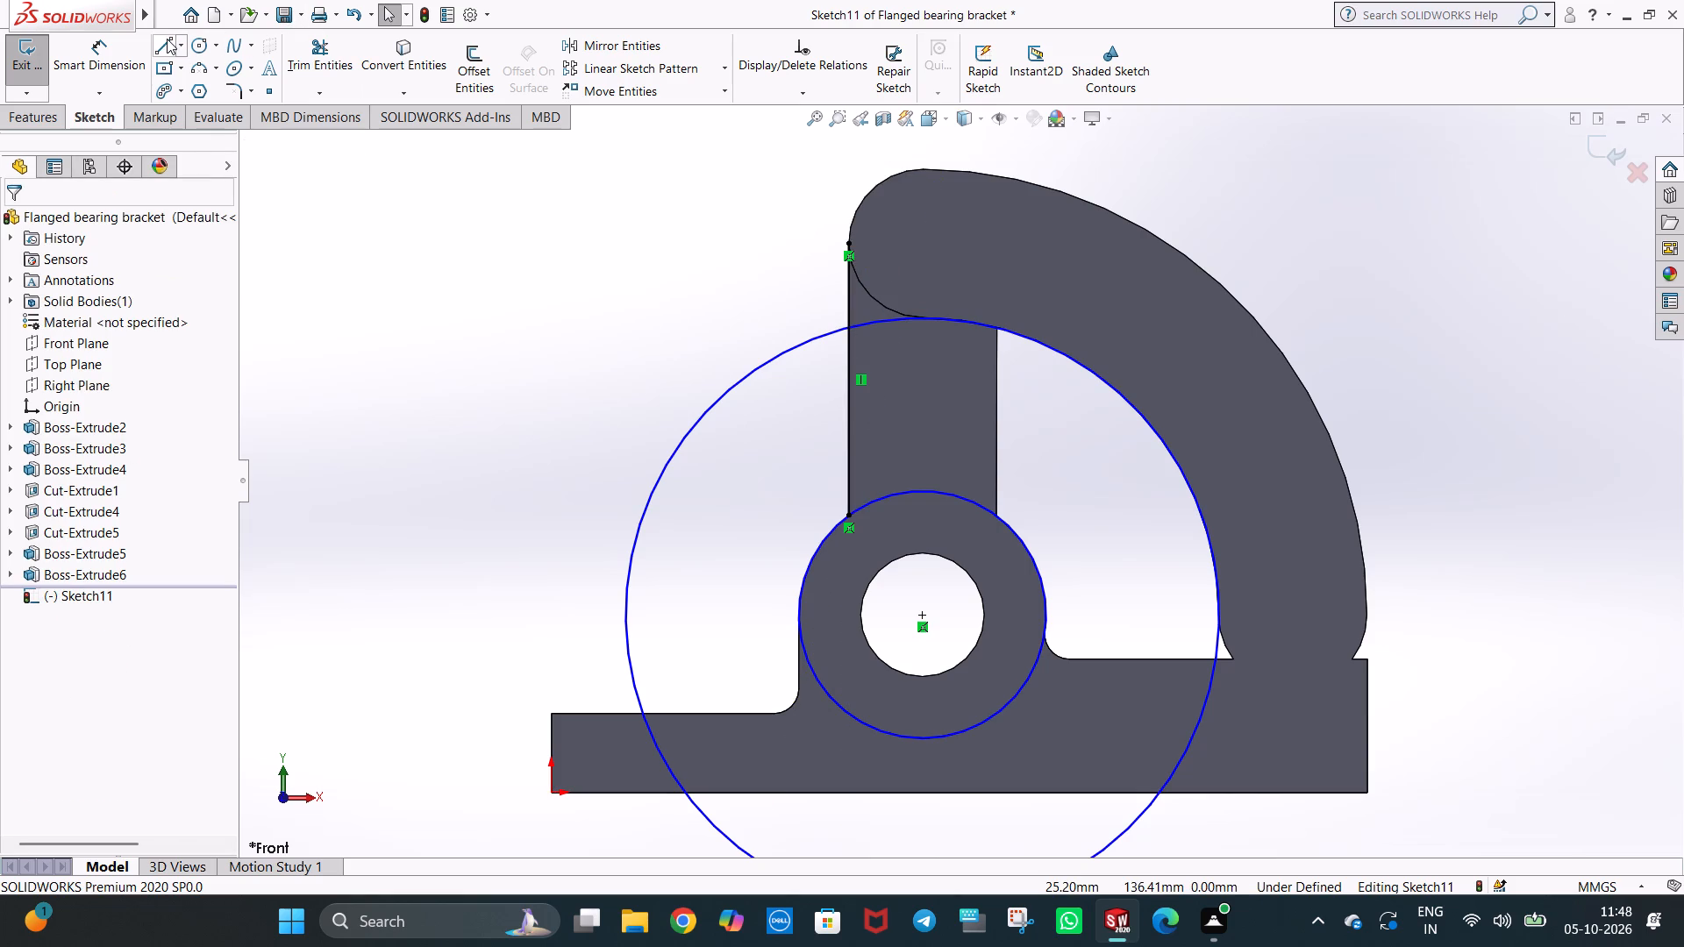
pyautogui.click(996, 329)
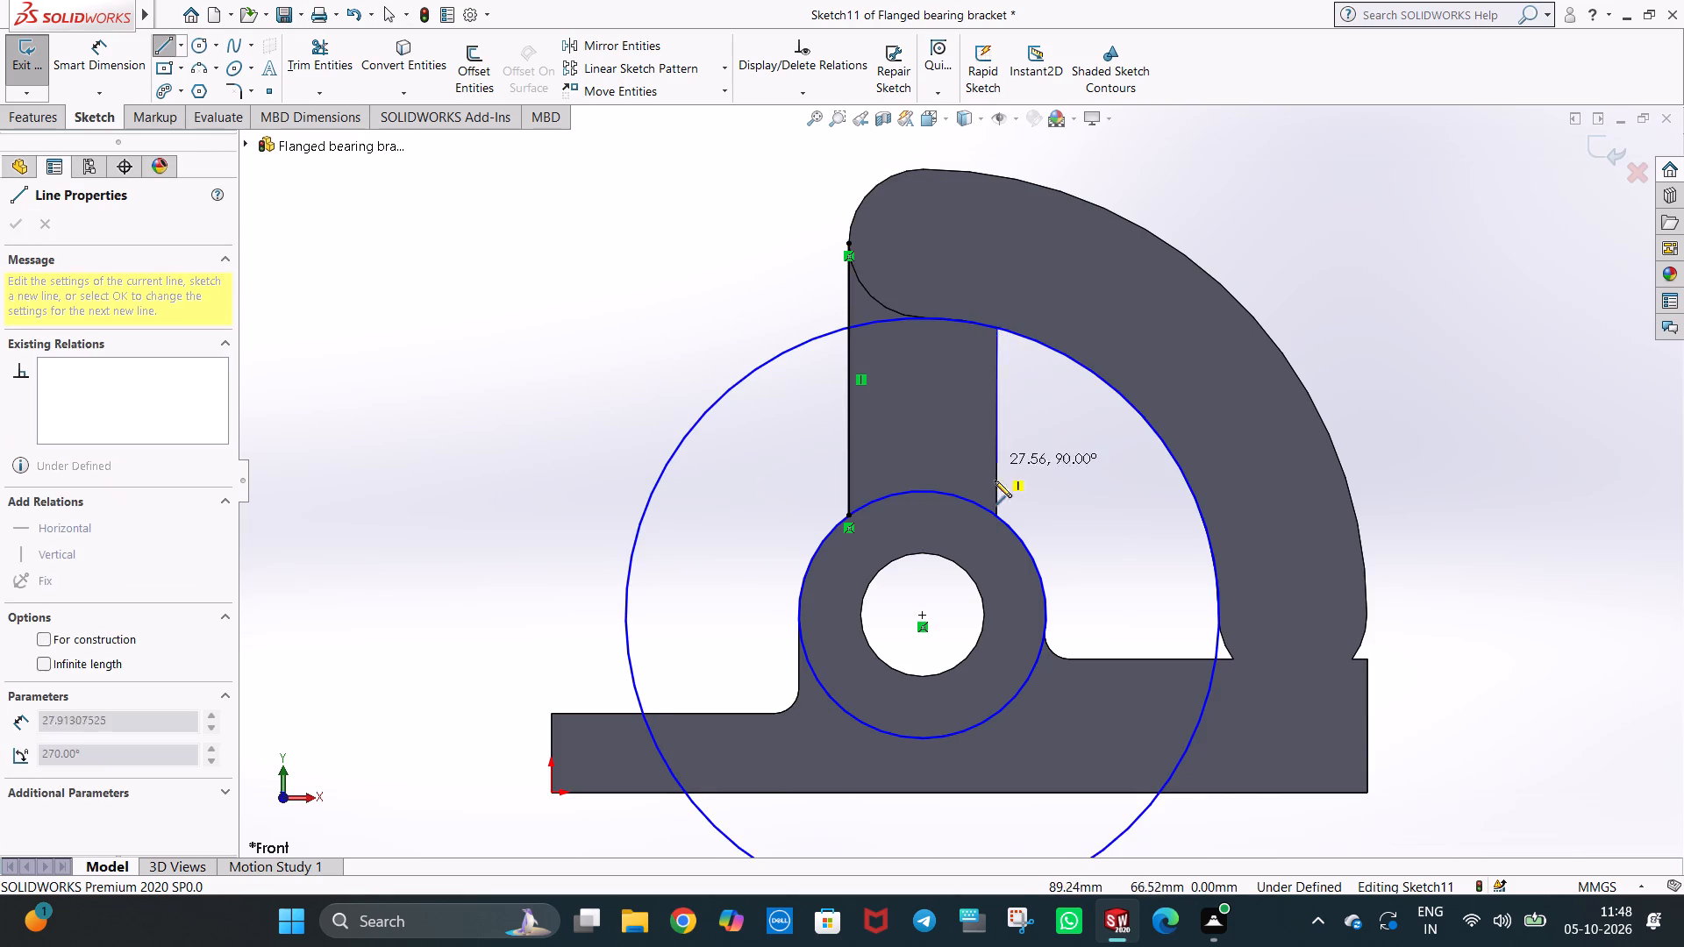
pyautogui.click(996, 516)
pyautogui.press('Escape')
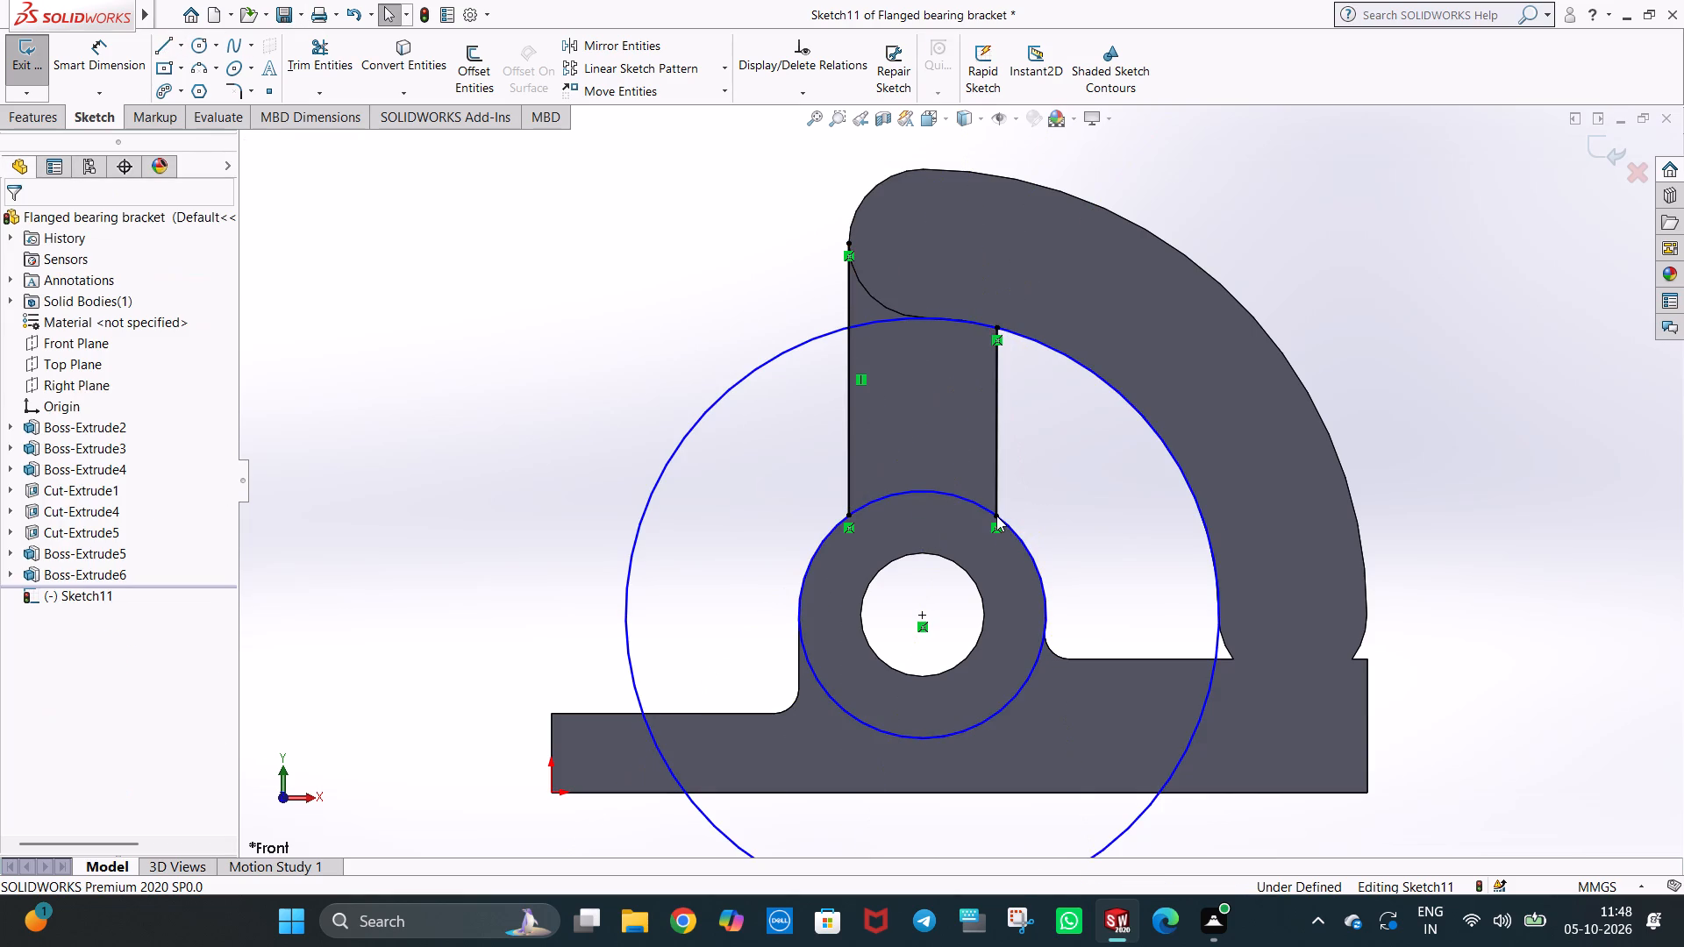
pyautogui.press('Escape')
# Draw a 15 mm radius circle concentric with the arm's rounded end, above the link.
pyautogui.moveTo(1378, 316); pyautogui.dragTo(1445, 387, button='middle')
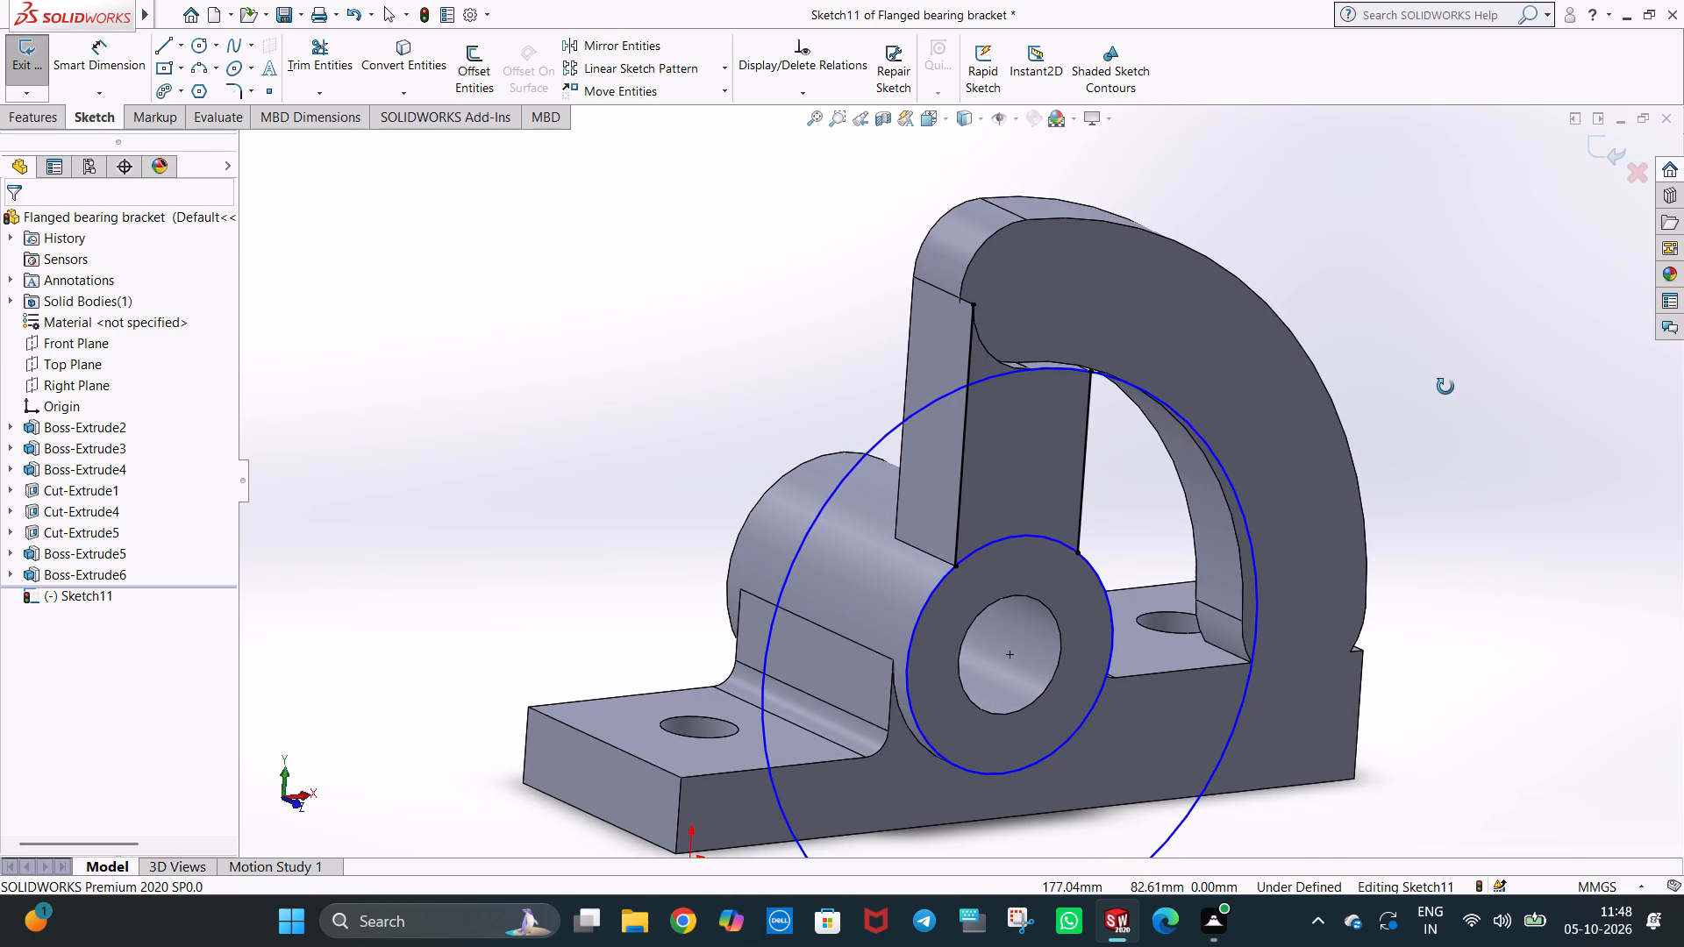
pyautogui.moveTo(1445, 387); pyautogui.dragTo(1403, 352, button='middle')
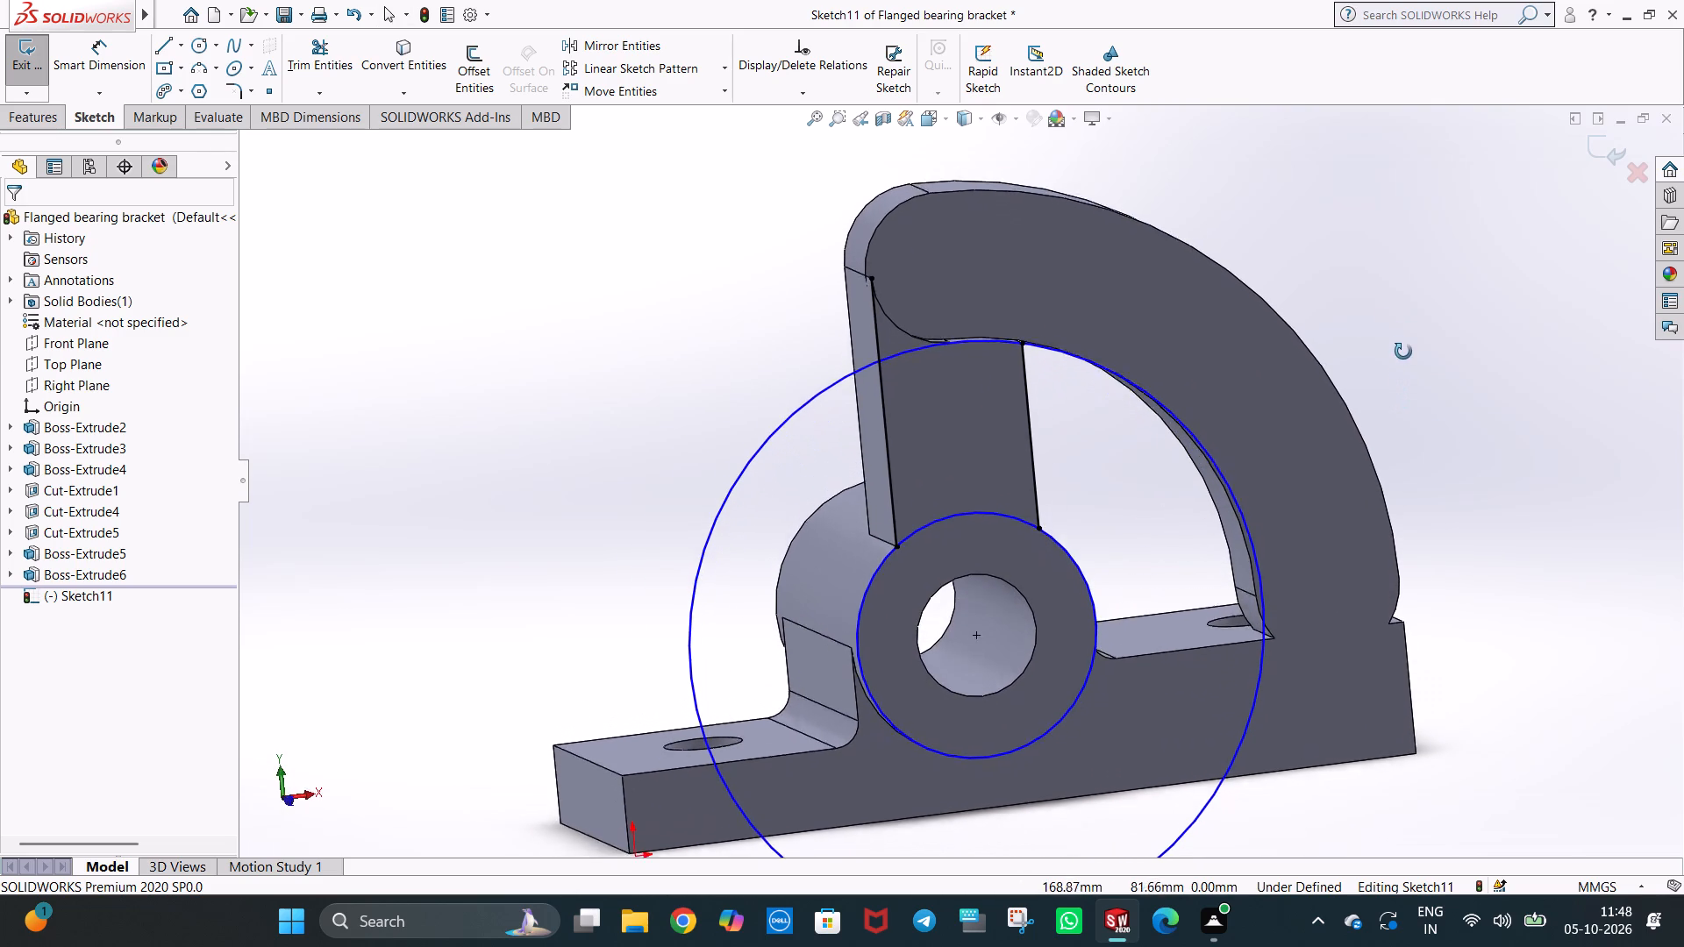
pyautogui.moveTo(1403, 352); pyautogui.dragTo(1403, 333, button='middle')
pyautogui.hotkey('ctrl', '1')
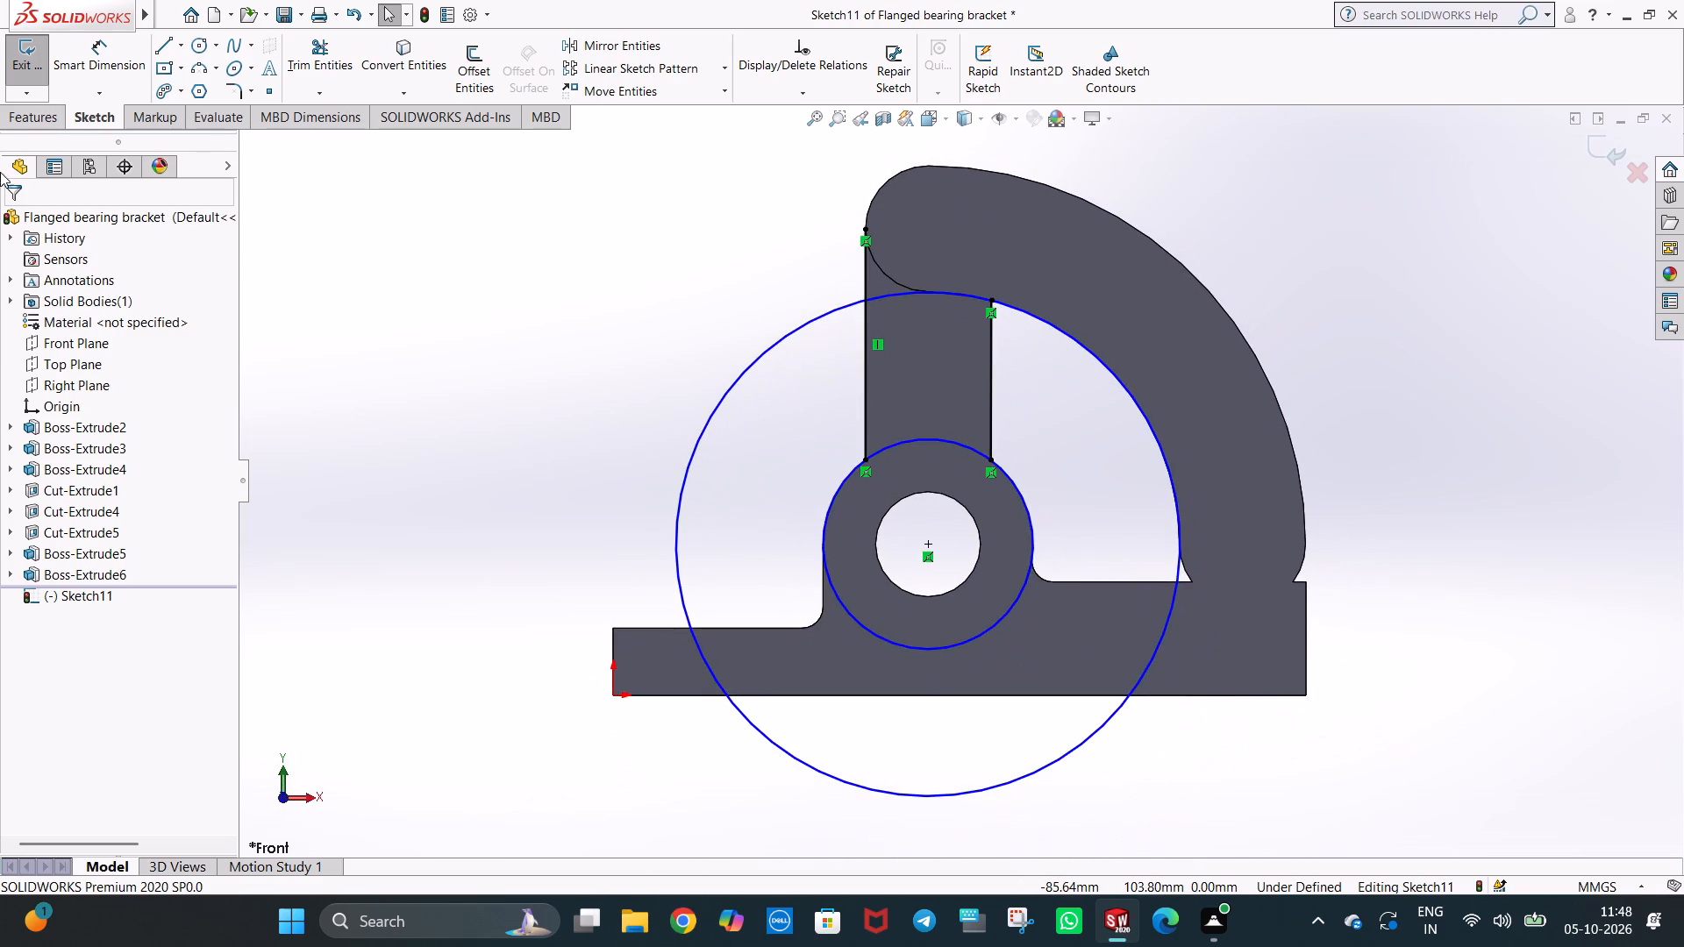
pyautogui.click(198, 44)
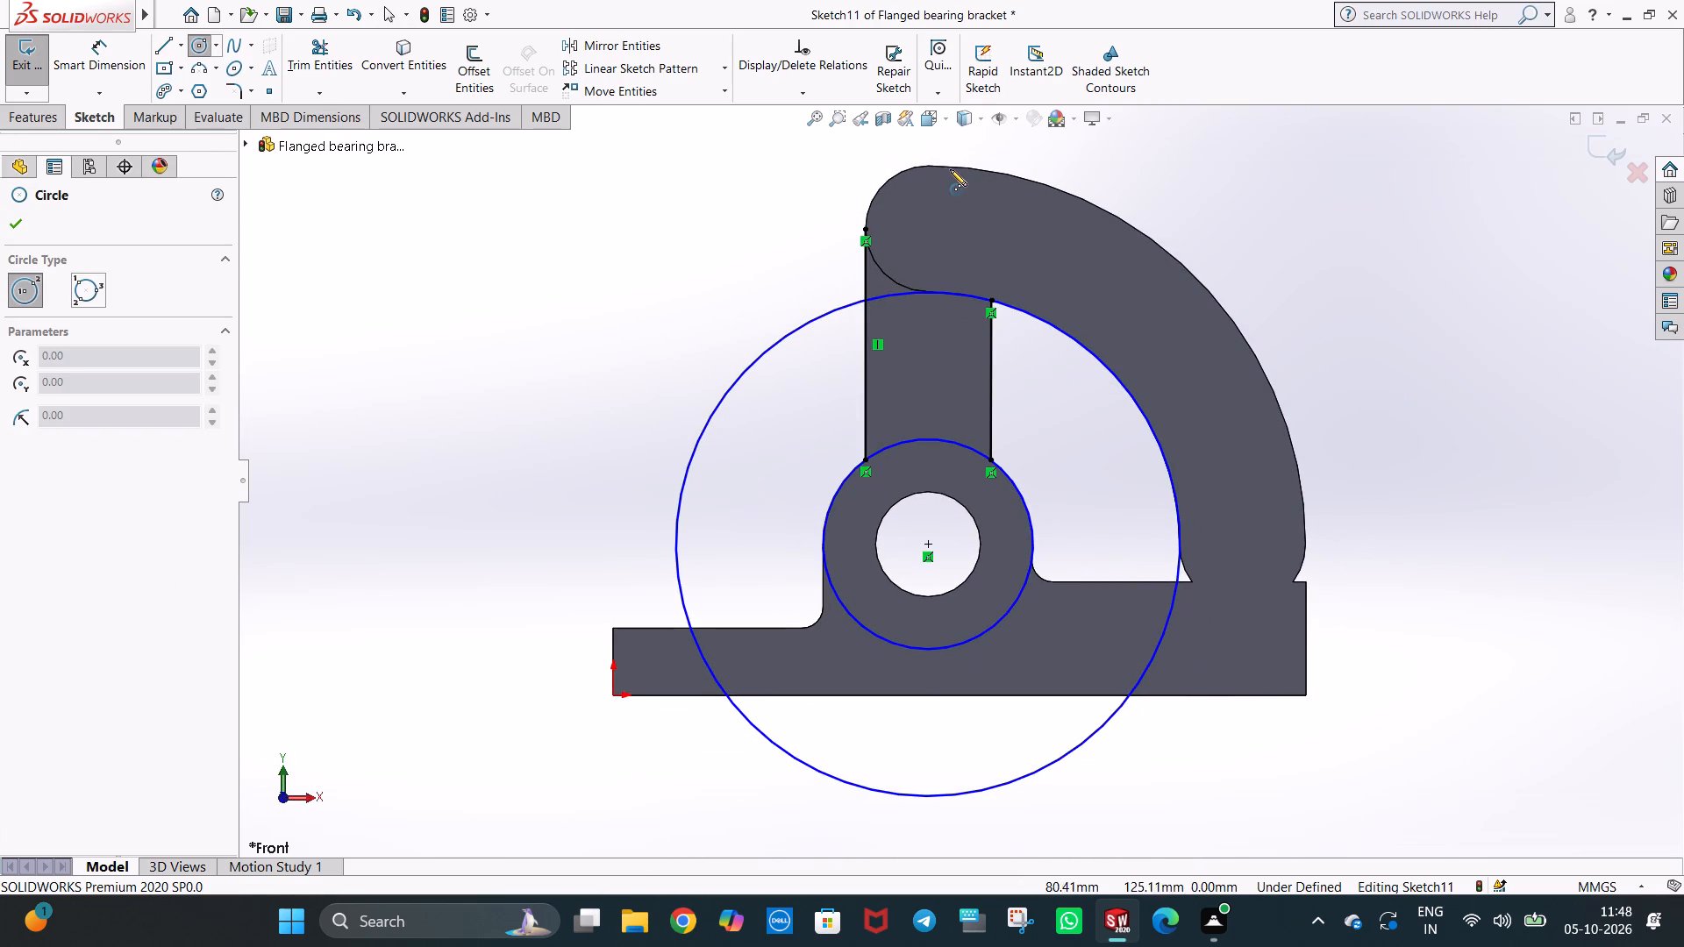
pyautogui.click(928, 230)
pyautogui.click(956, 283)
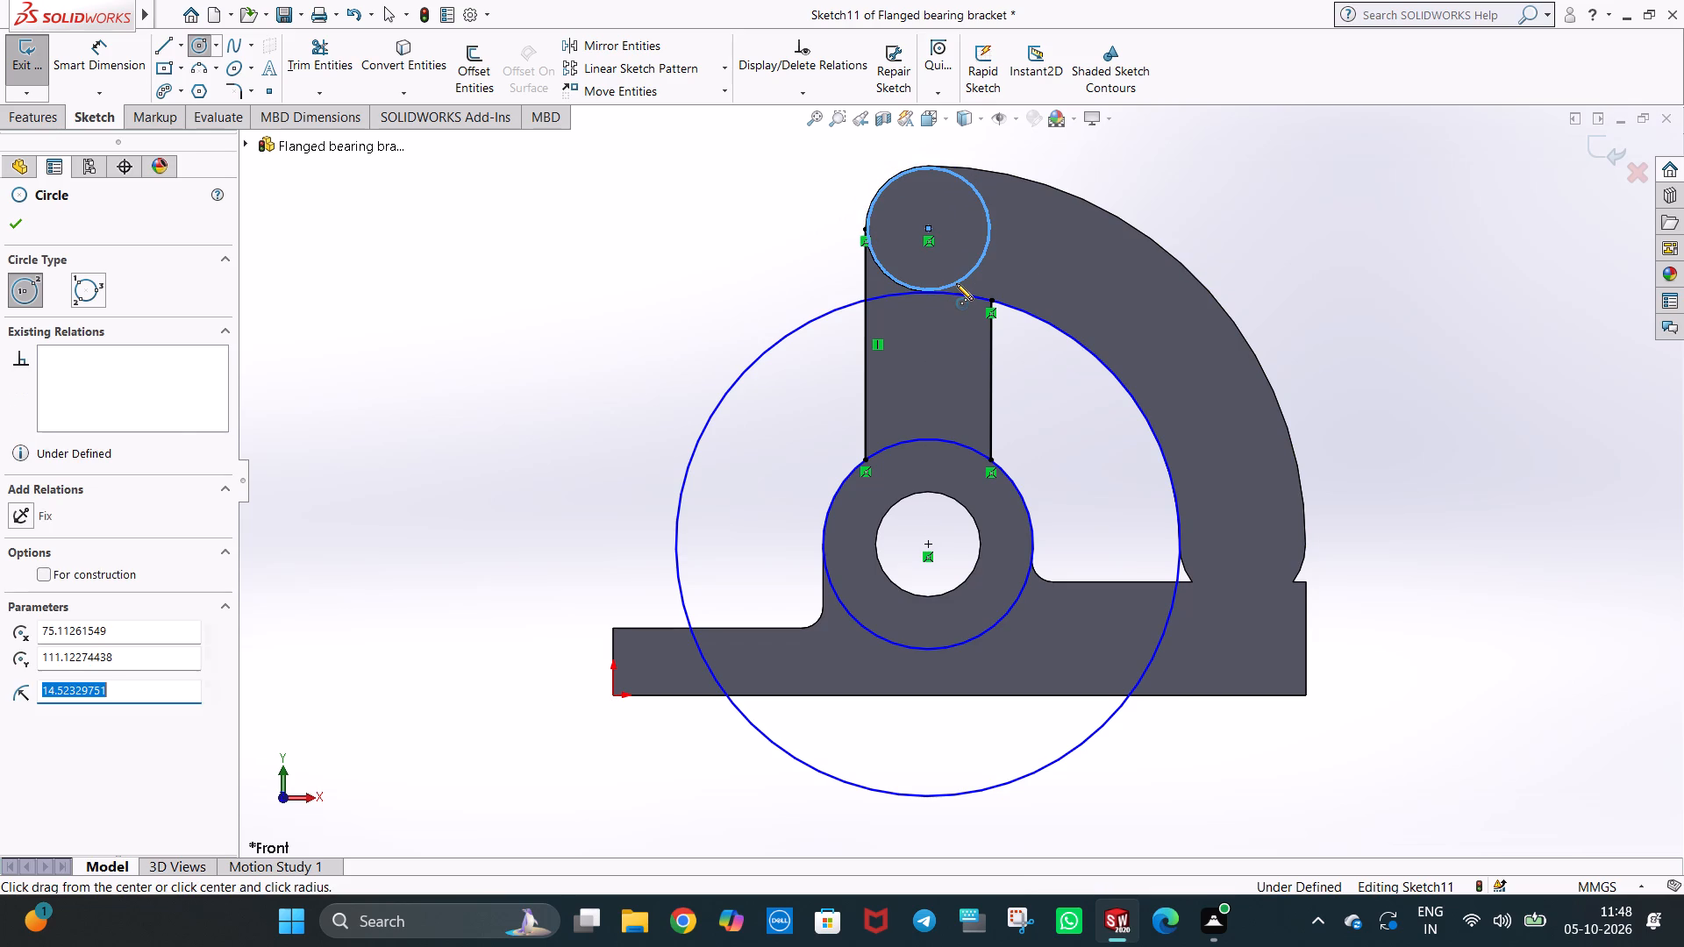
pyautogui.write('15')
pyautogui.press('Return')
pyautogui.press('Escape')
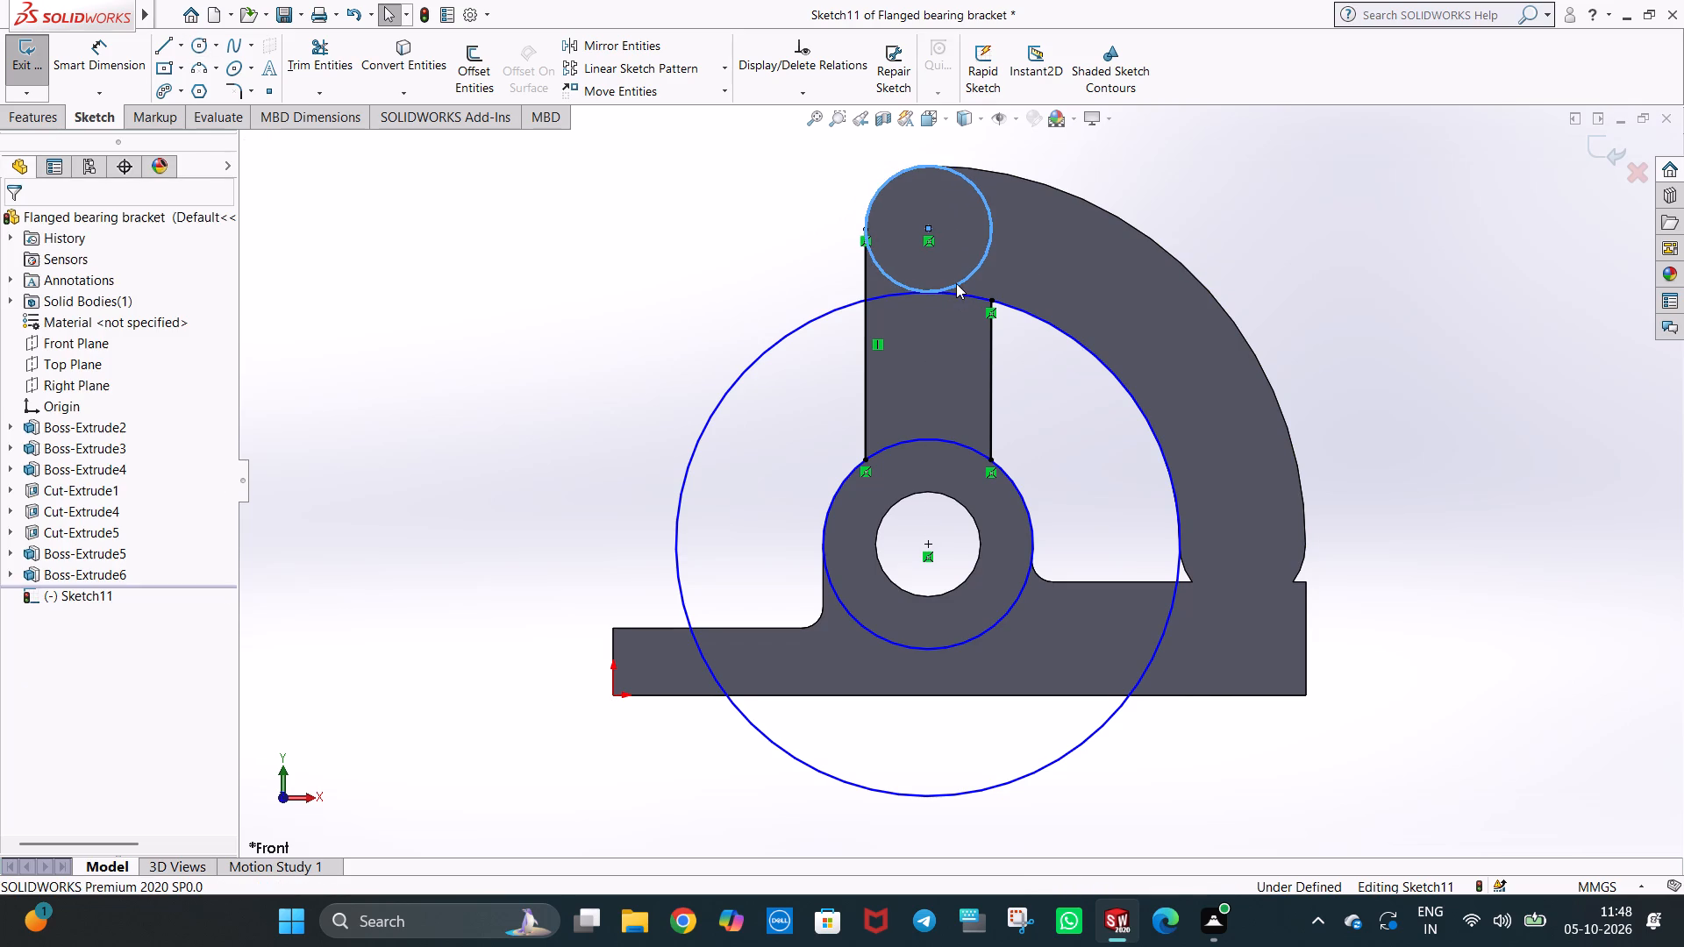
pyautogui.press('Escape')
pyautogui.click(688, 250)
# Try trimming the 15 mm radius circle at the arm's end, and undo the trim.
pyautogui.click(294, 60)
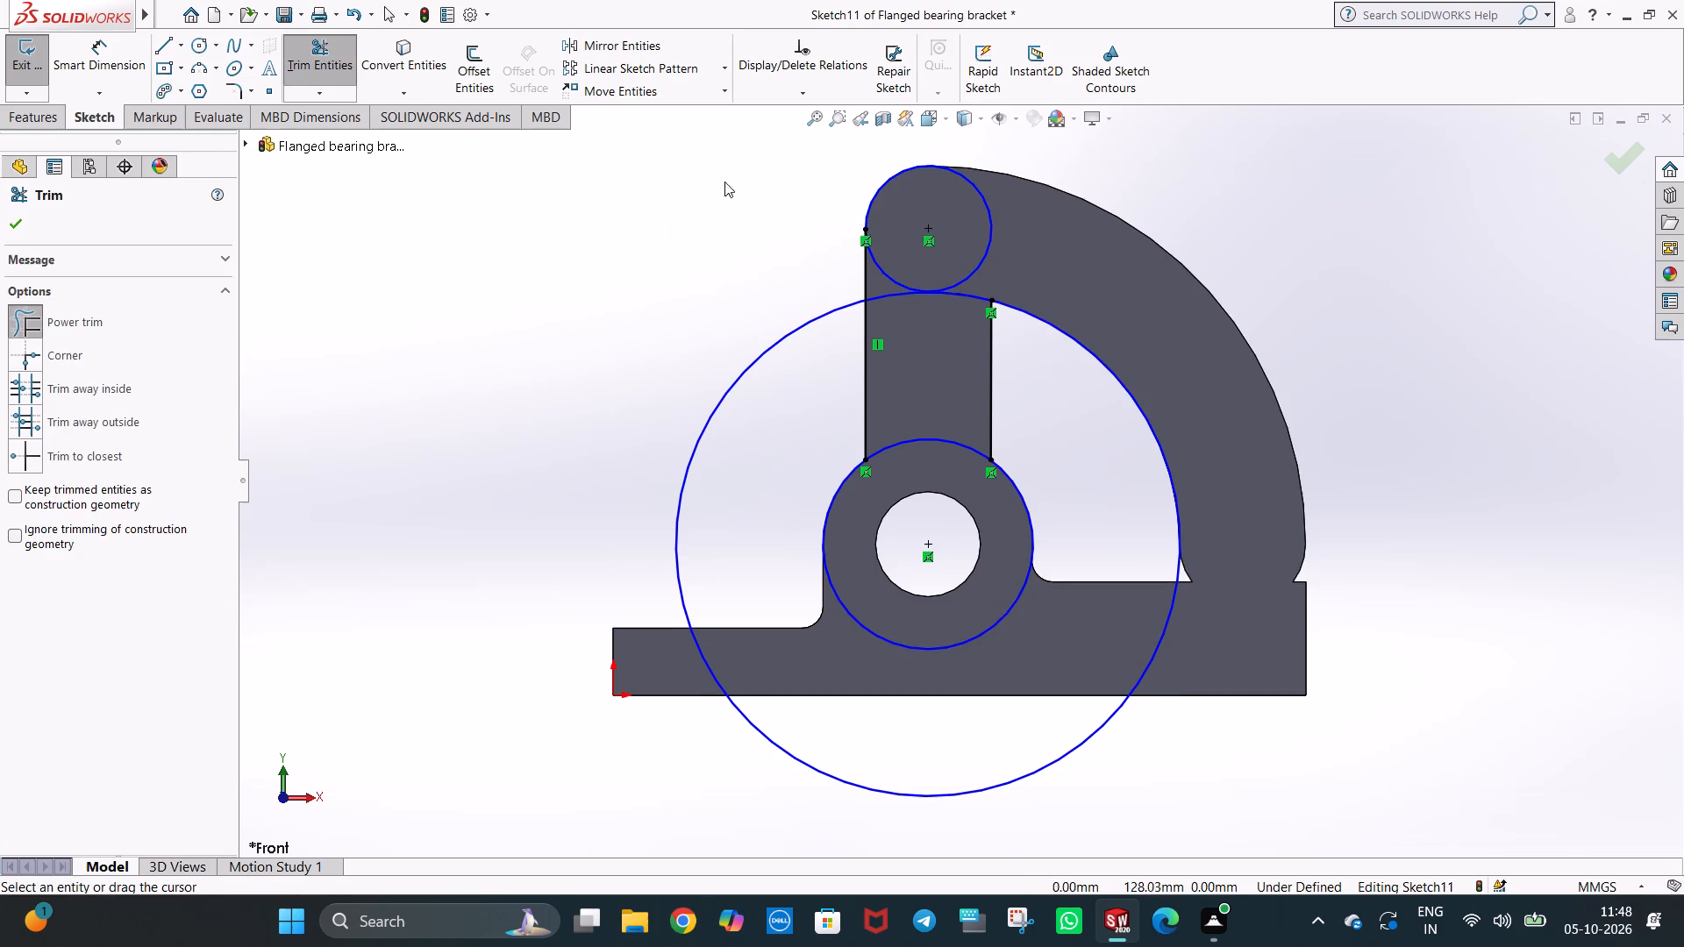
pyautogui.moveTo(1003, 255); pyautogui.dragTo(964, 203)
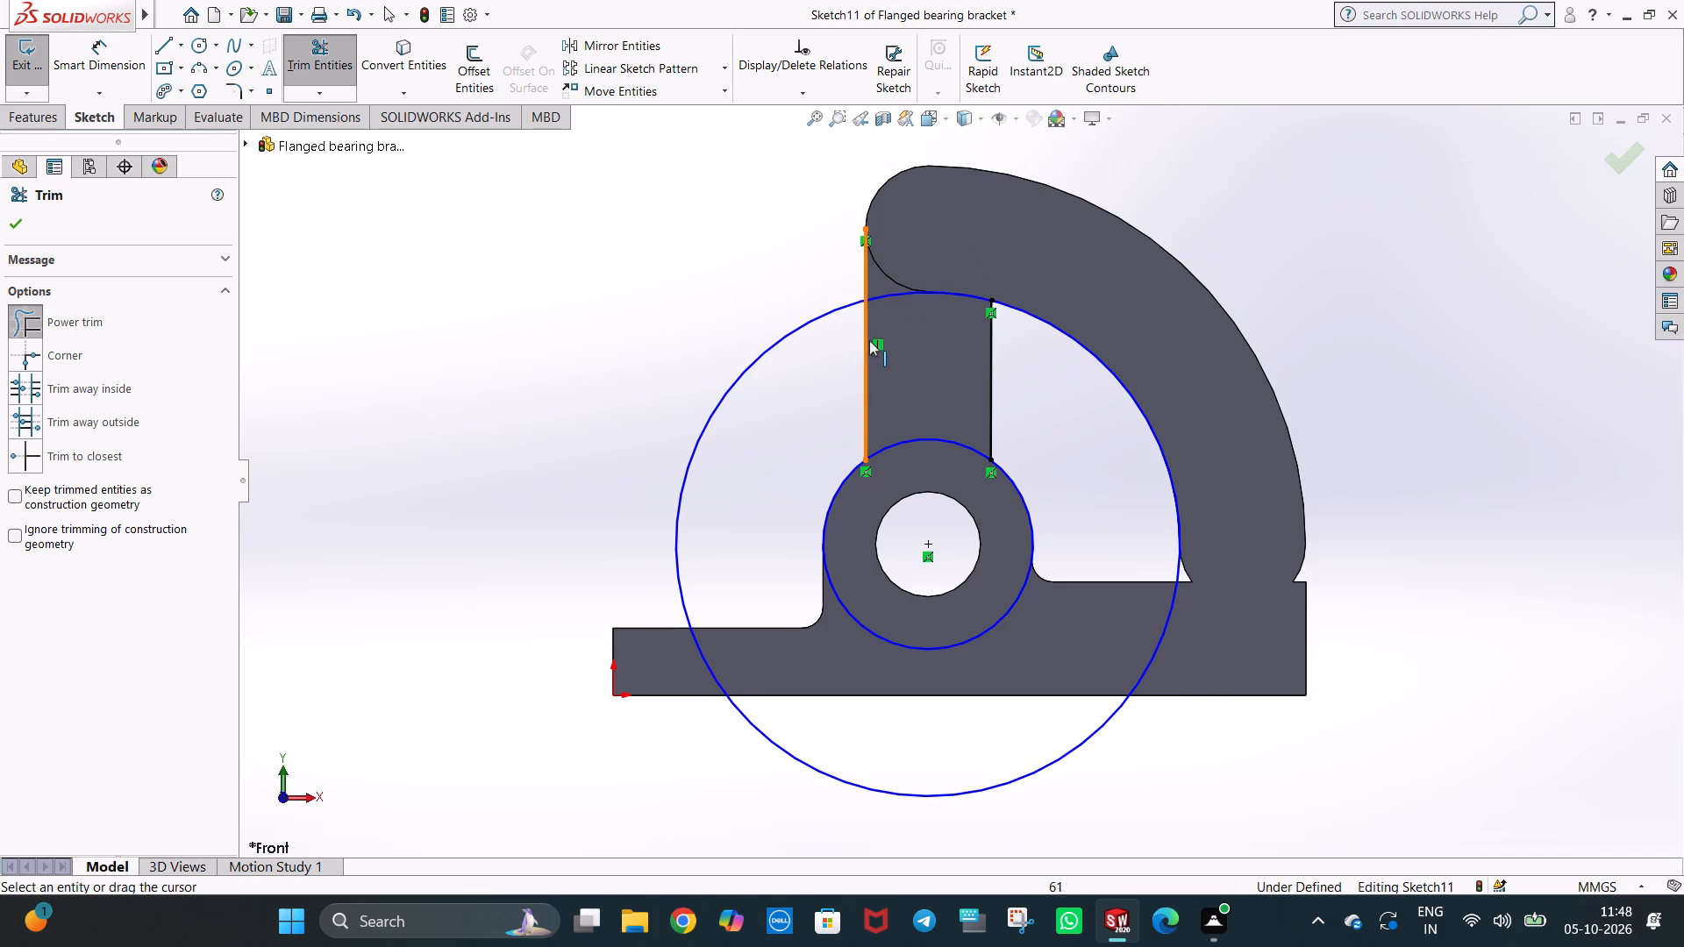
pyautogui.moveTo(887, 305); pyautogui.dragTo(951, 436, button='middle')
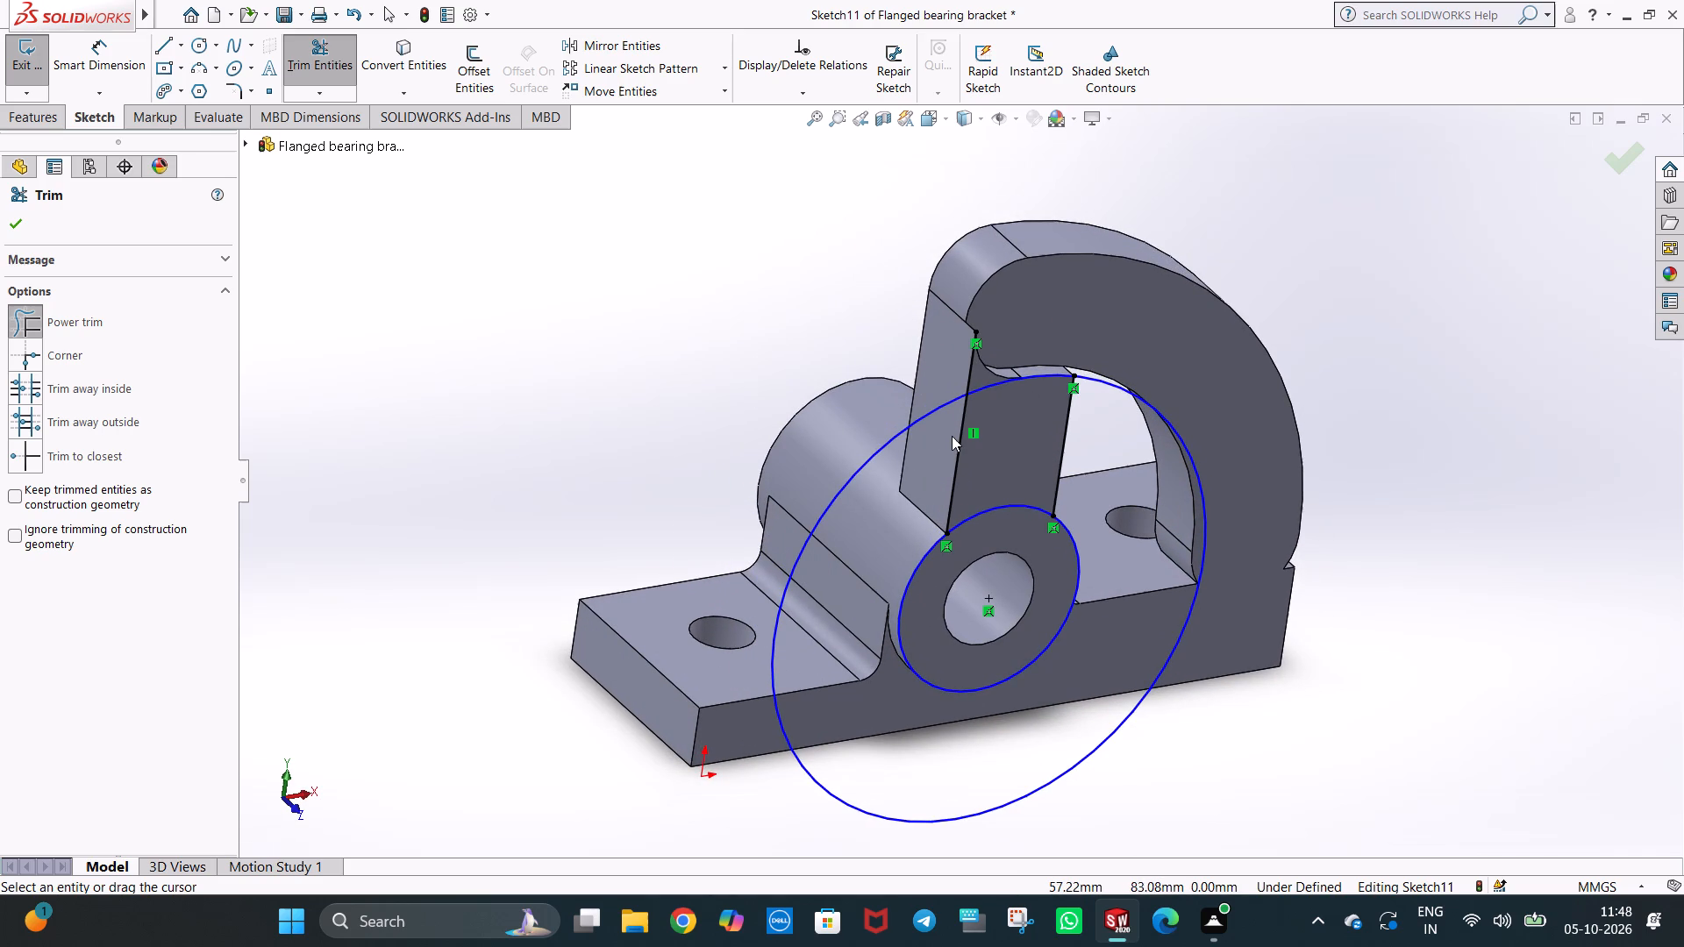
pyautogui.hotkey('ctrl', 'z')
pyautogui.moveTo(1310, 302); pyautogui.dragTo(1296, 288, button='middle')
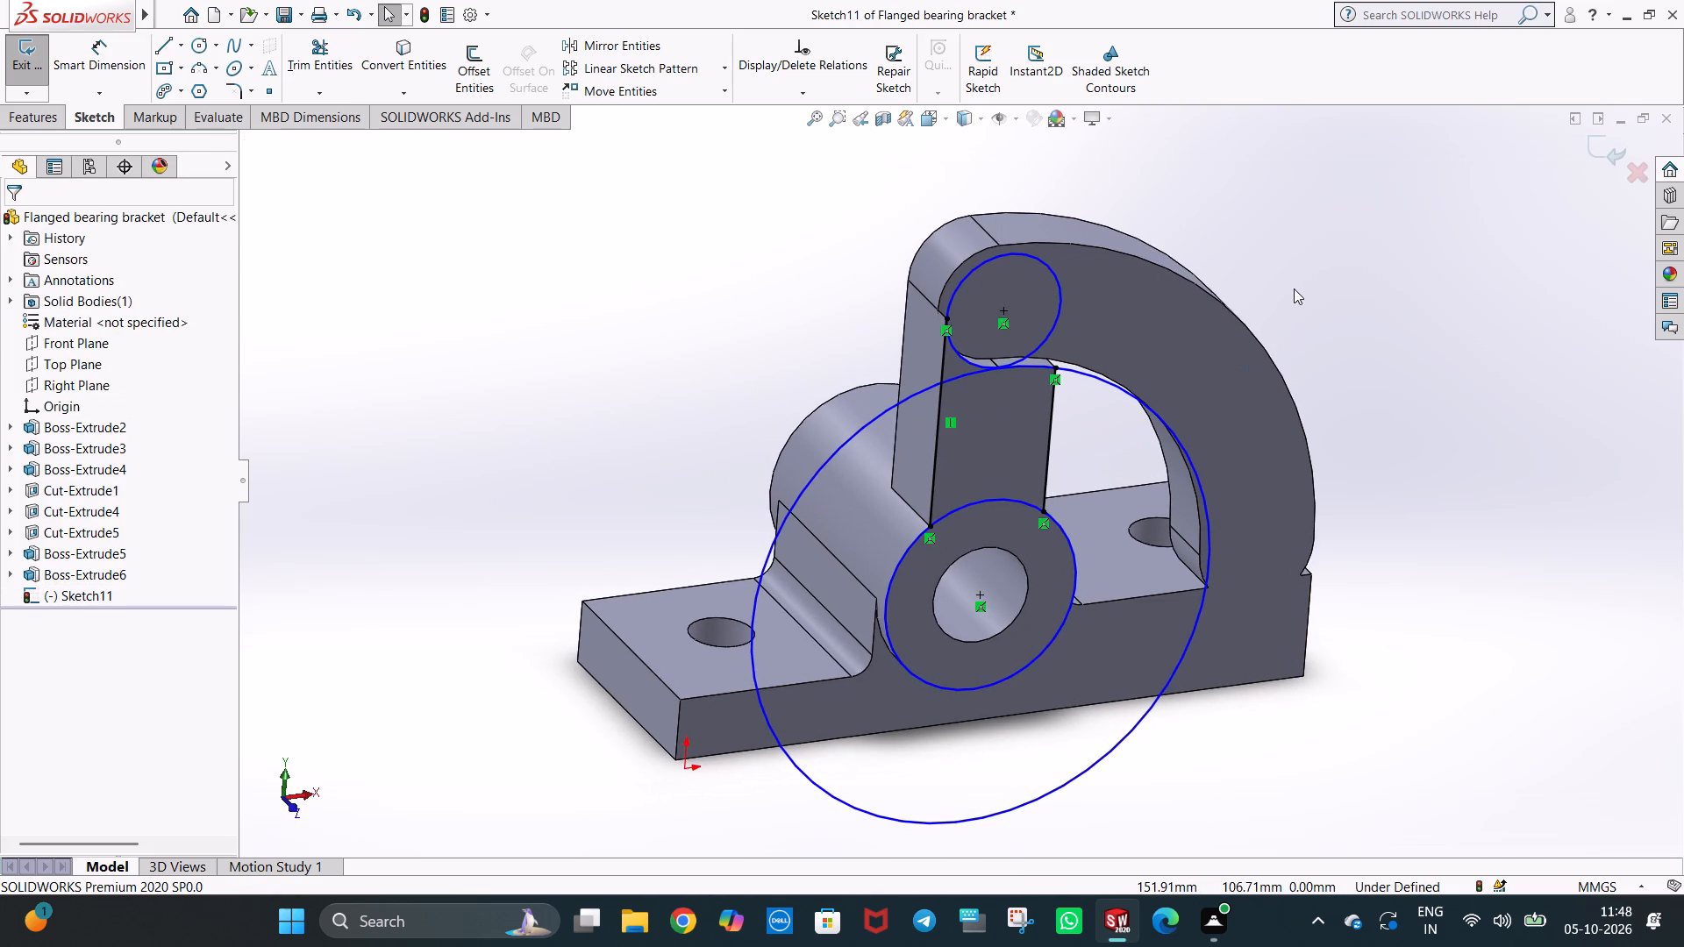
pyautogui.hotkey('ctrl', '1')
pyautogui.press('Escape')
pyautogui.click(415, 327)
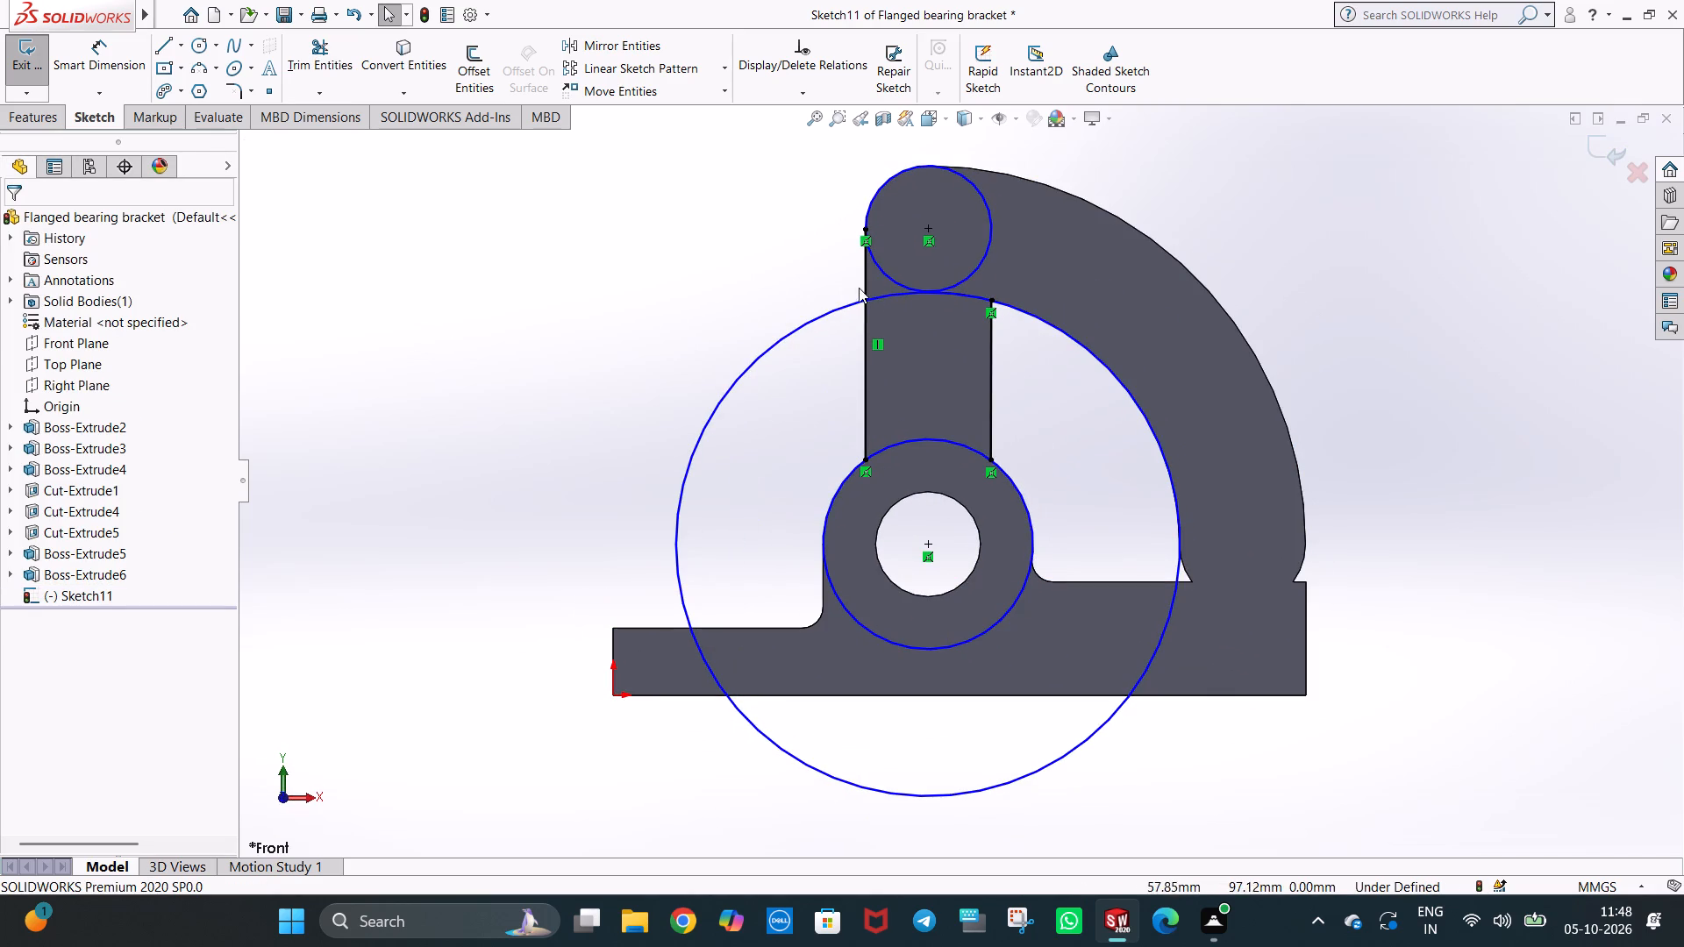
# Check the radii of the circle at the arm's end and the large circle centred on the bore.
pyautogui.click(984, 260)
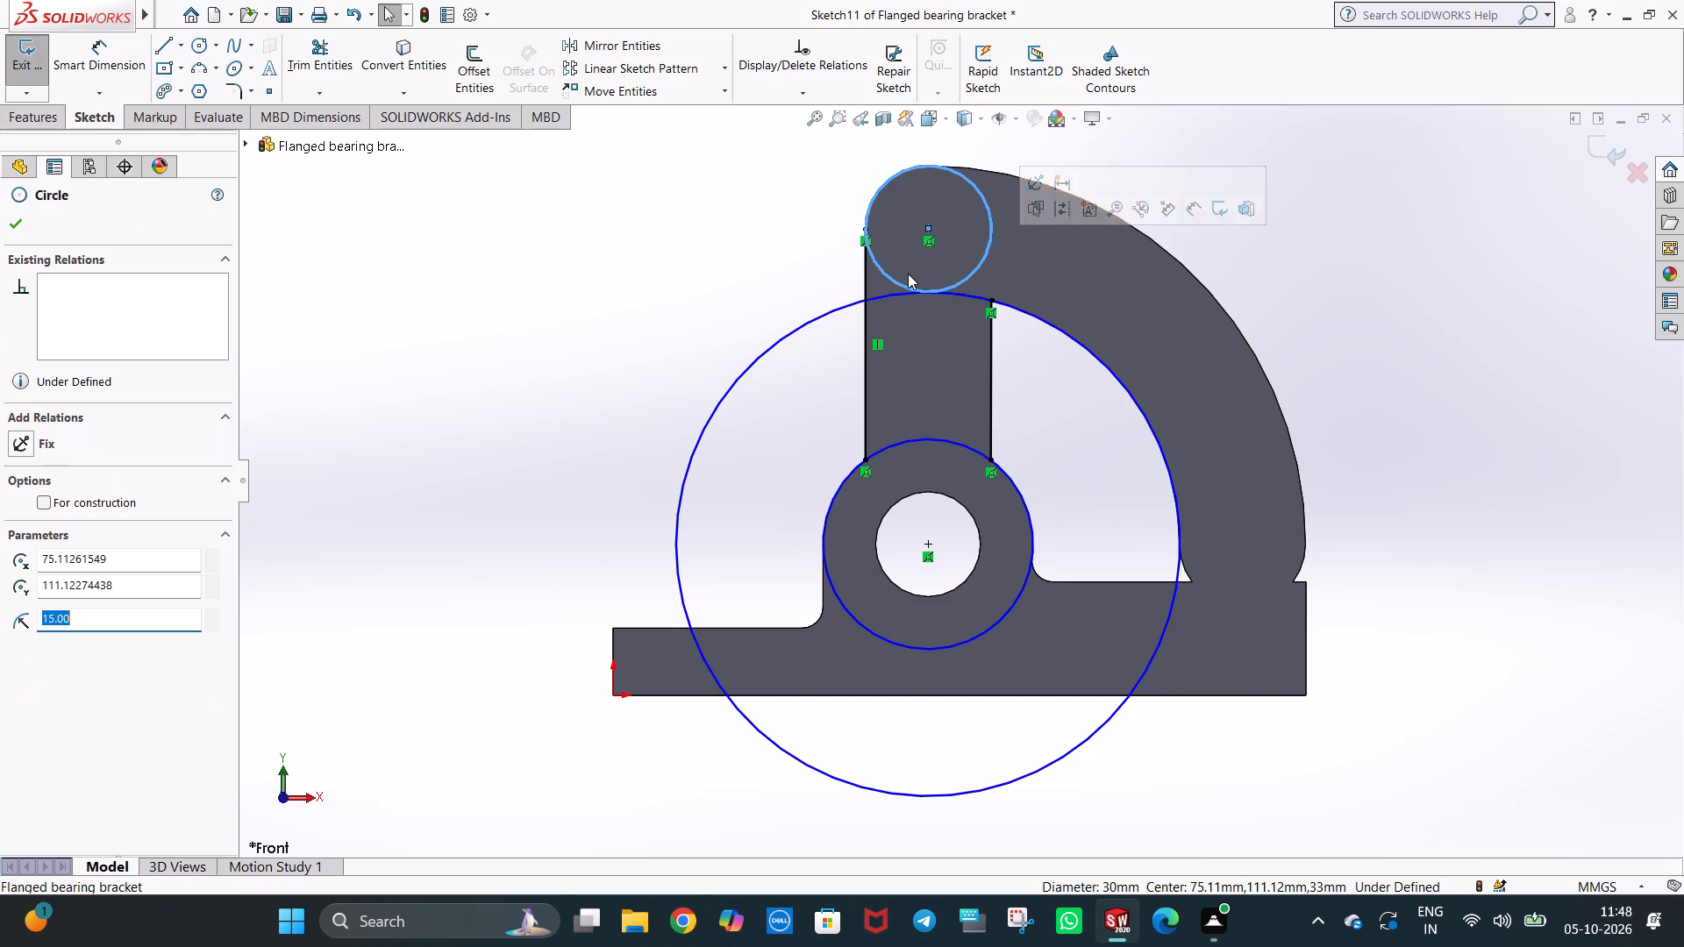
pyautogui.click(731, 287)
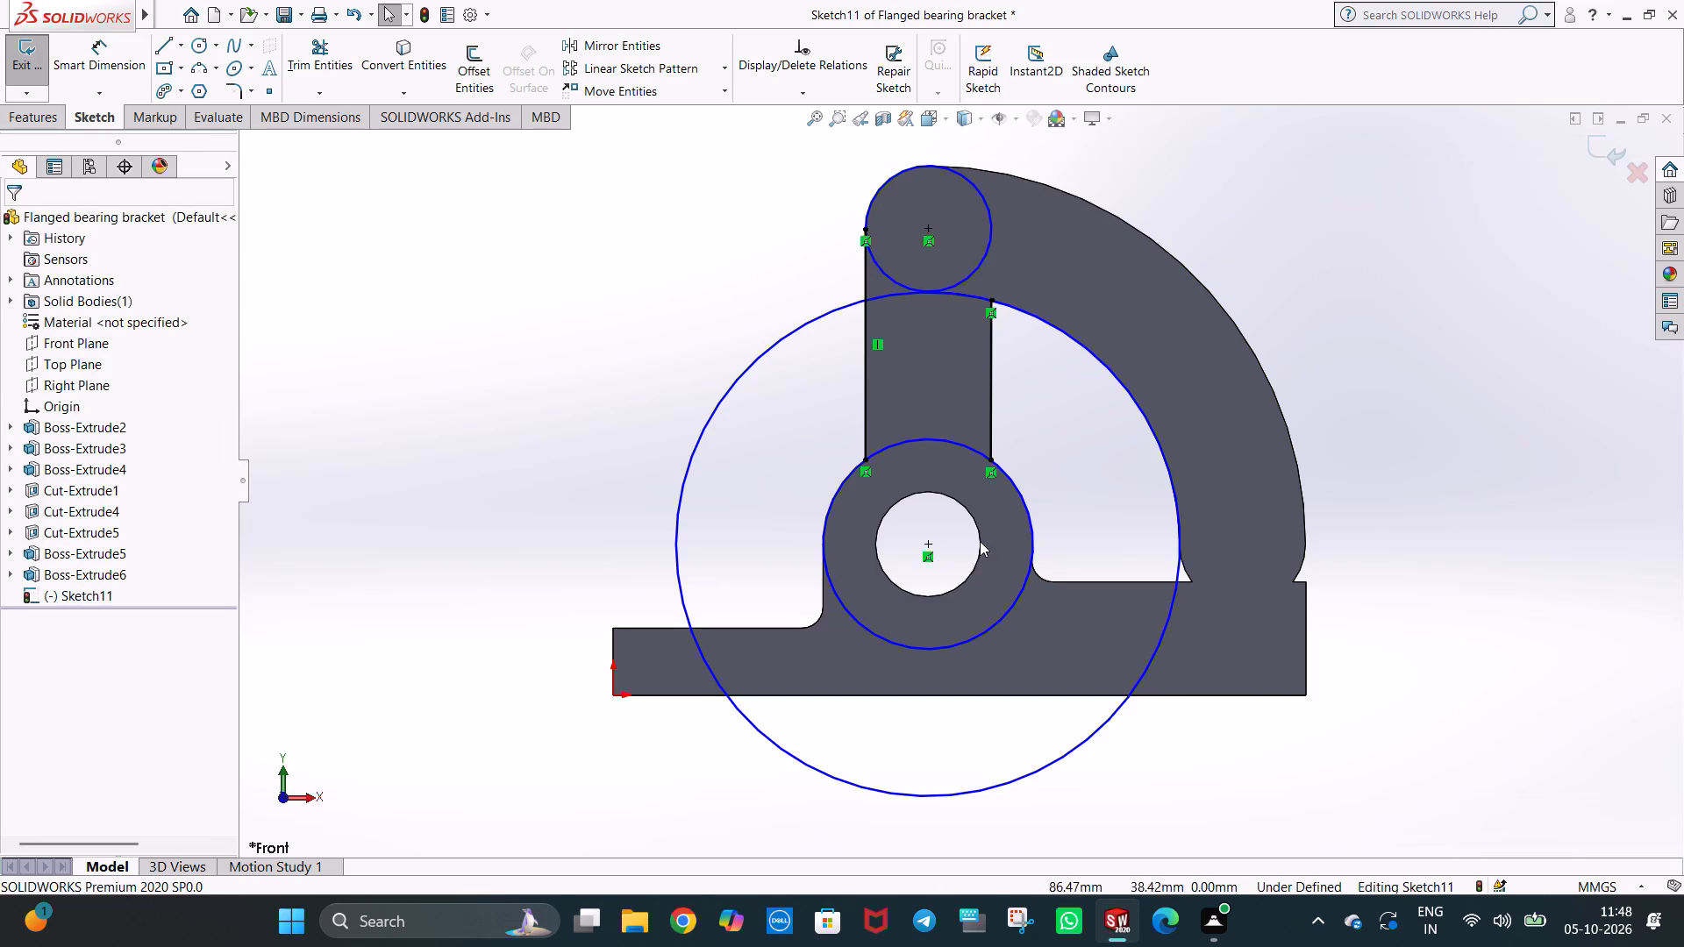
pyautogui.scroll(-3, 997, 347)
pyautogui.click(1045, 308)
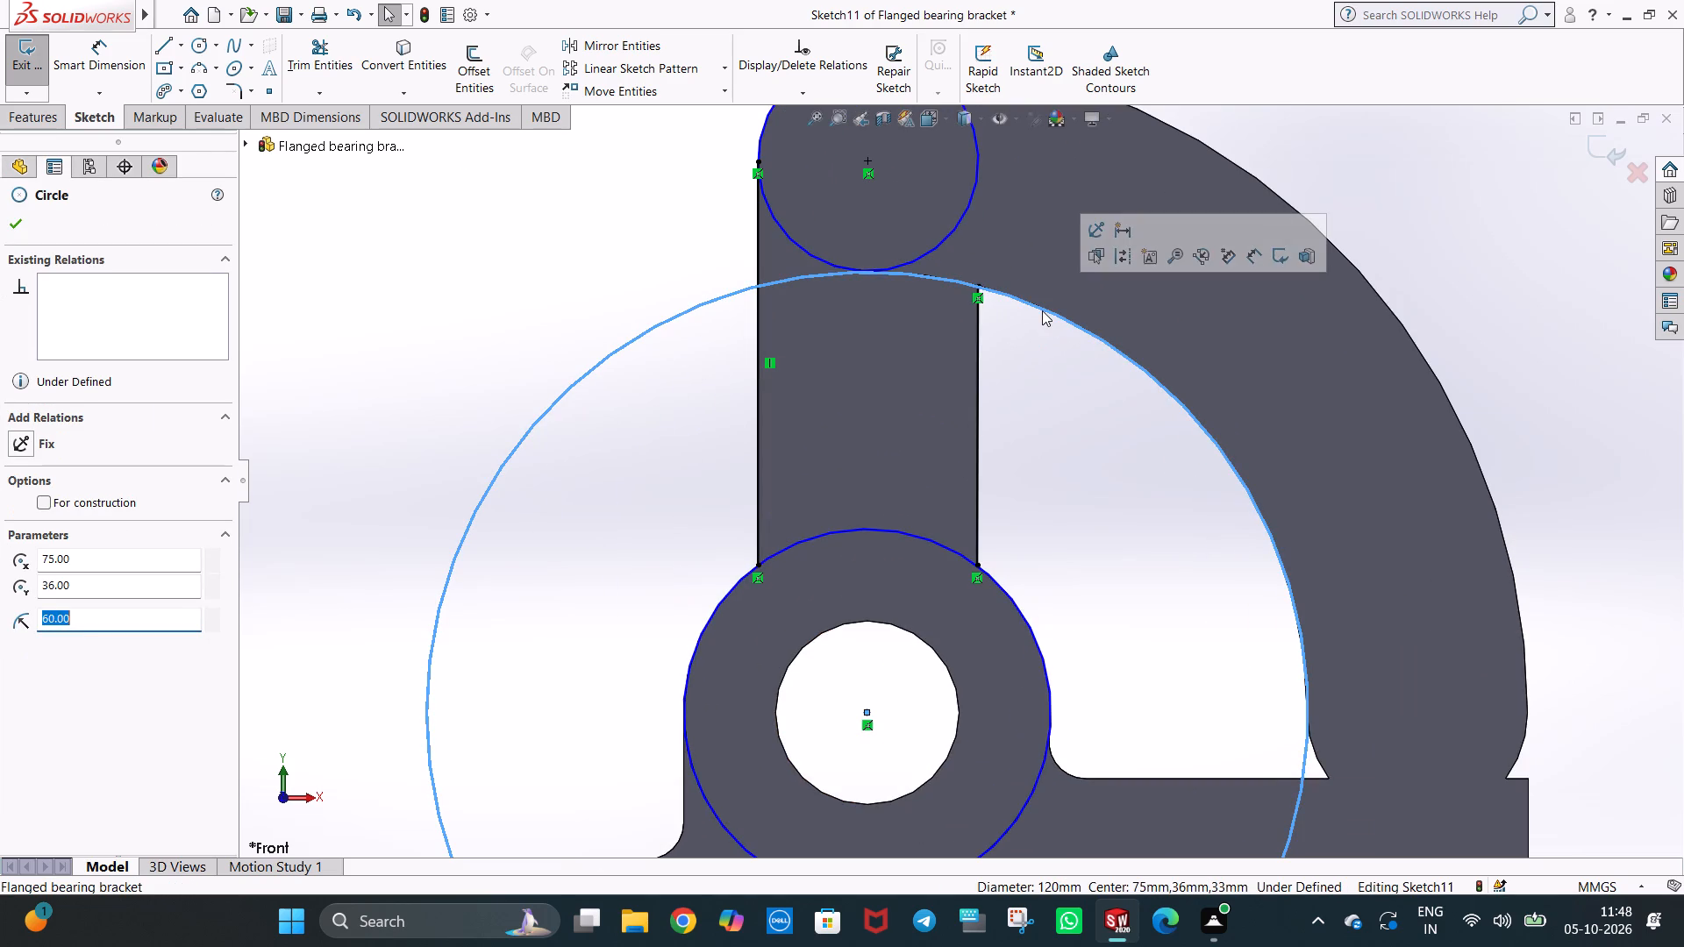
pyautogui.click(475, 295)
pyautogui.scroll(2, 817, 559)
pyautogui.scroll(1, 945, 617)
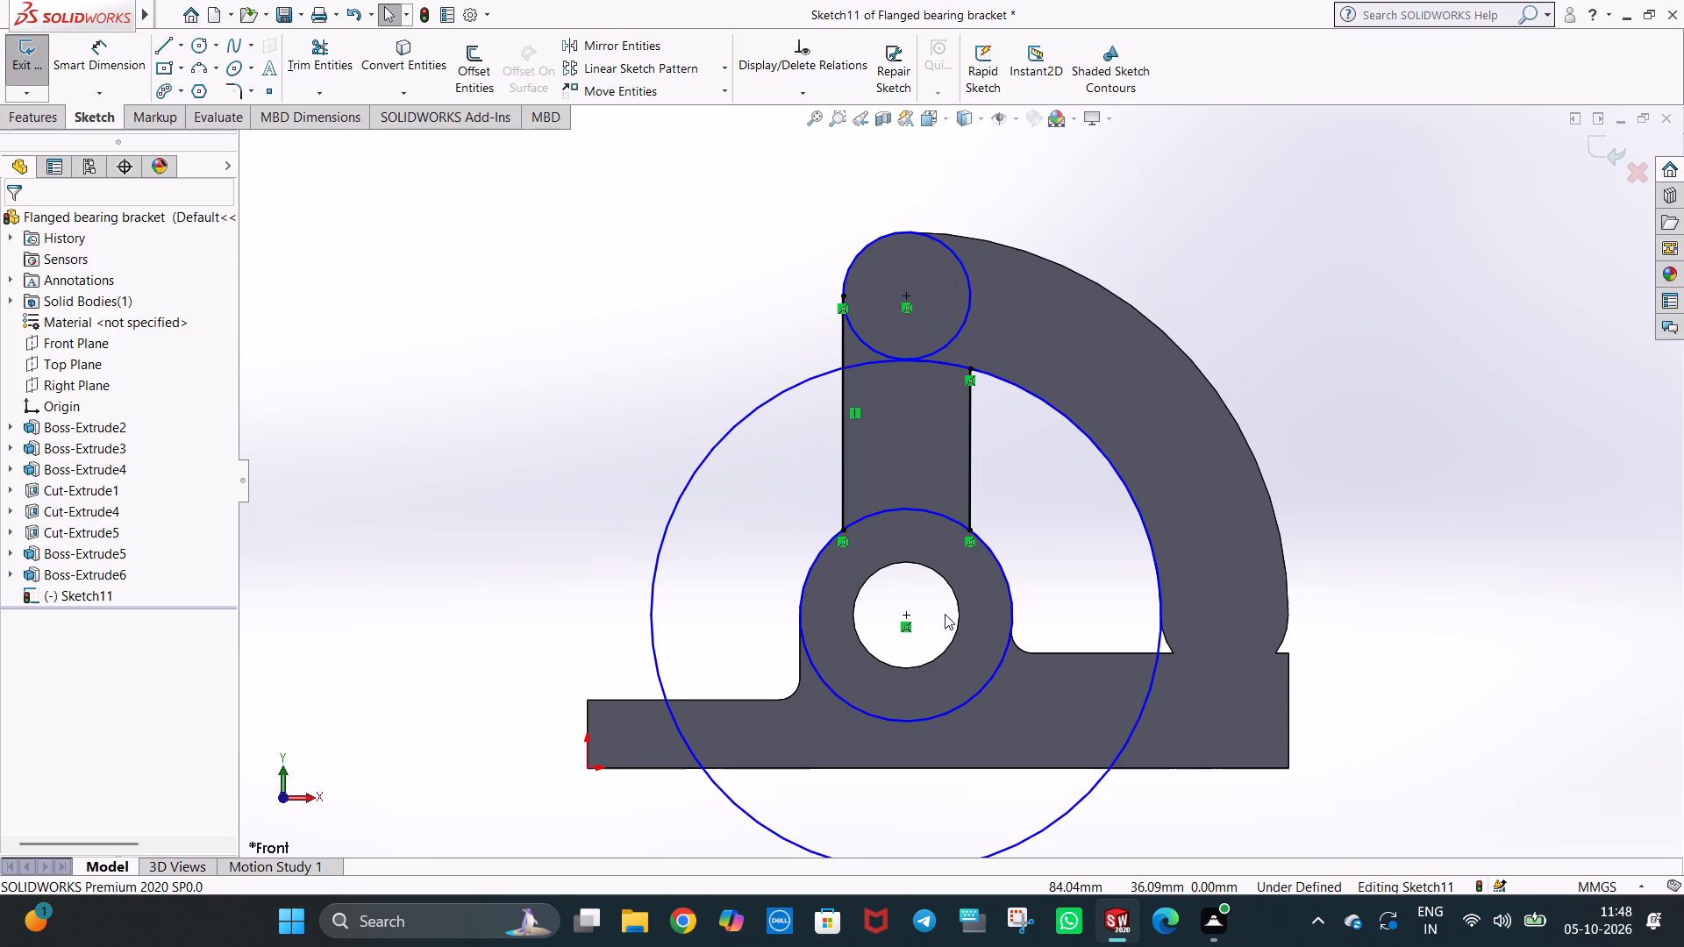
# Trim the 60 mm and 25 mm radius circles down to the arcs between the link's two vertical lines.
pyautogui.click(350, 59)
pyautogui.moveTo(620, 385); pyautogui.dragTo(680, 531)
pyautogui.moveTo(877, 746); pyautogui.dragTo(885, 707)
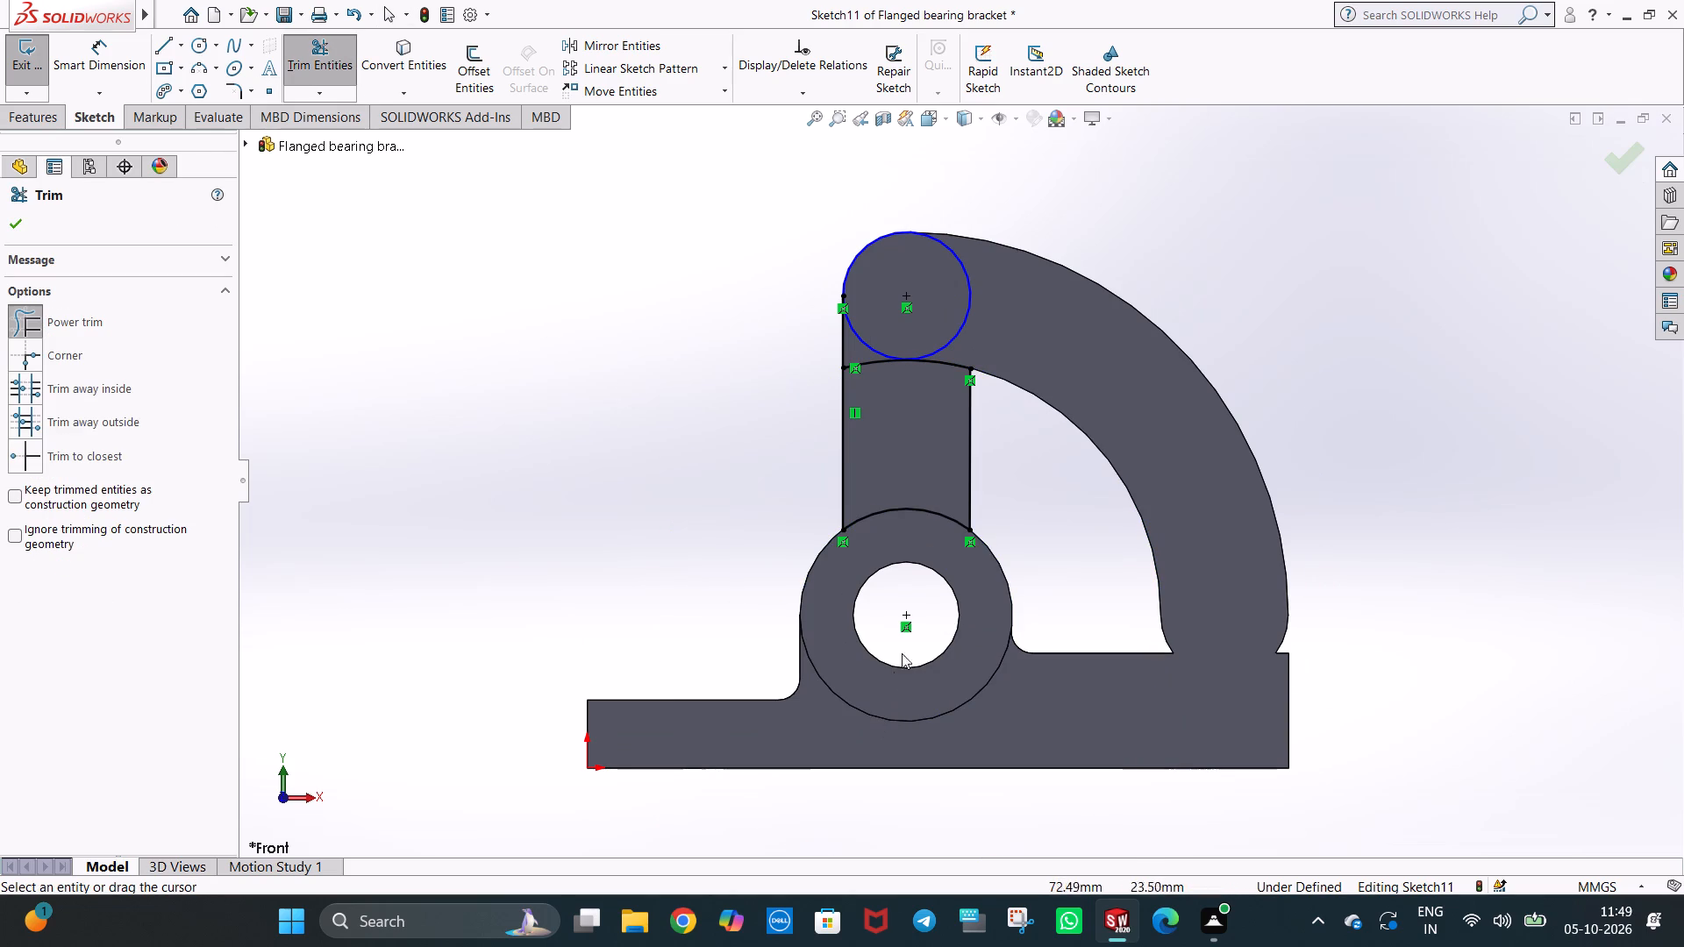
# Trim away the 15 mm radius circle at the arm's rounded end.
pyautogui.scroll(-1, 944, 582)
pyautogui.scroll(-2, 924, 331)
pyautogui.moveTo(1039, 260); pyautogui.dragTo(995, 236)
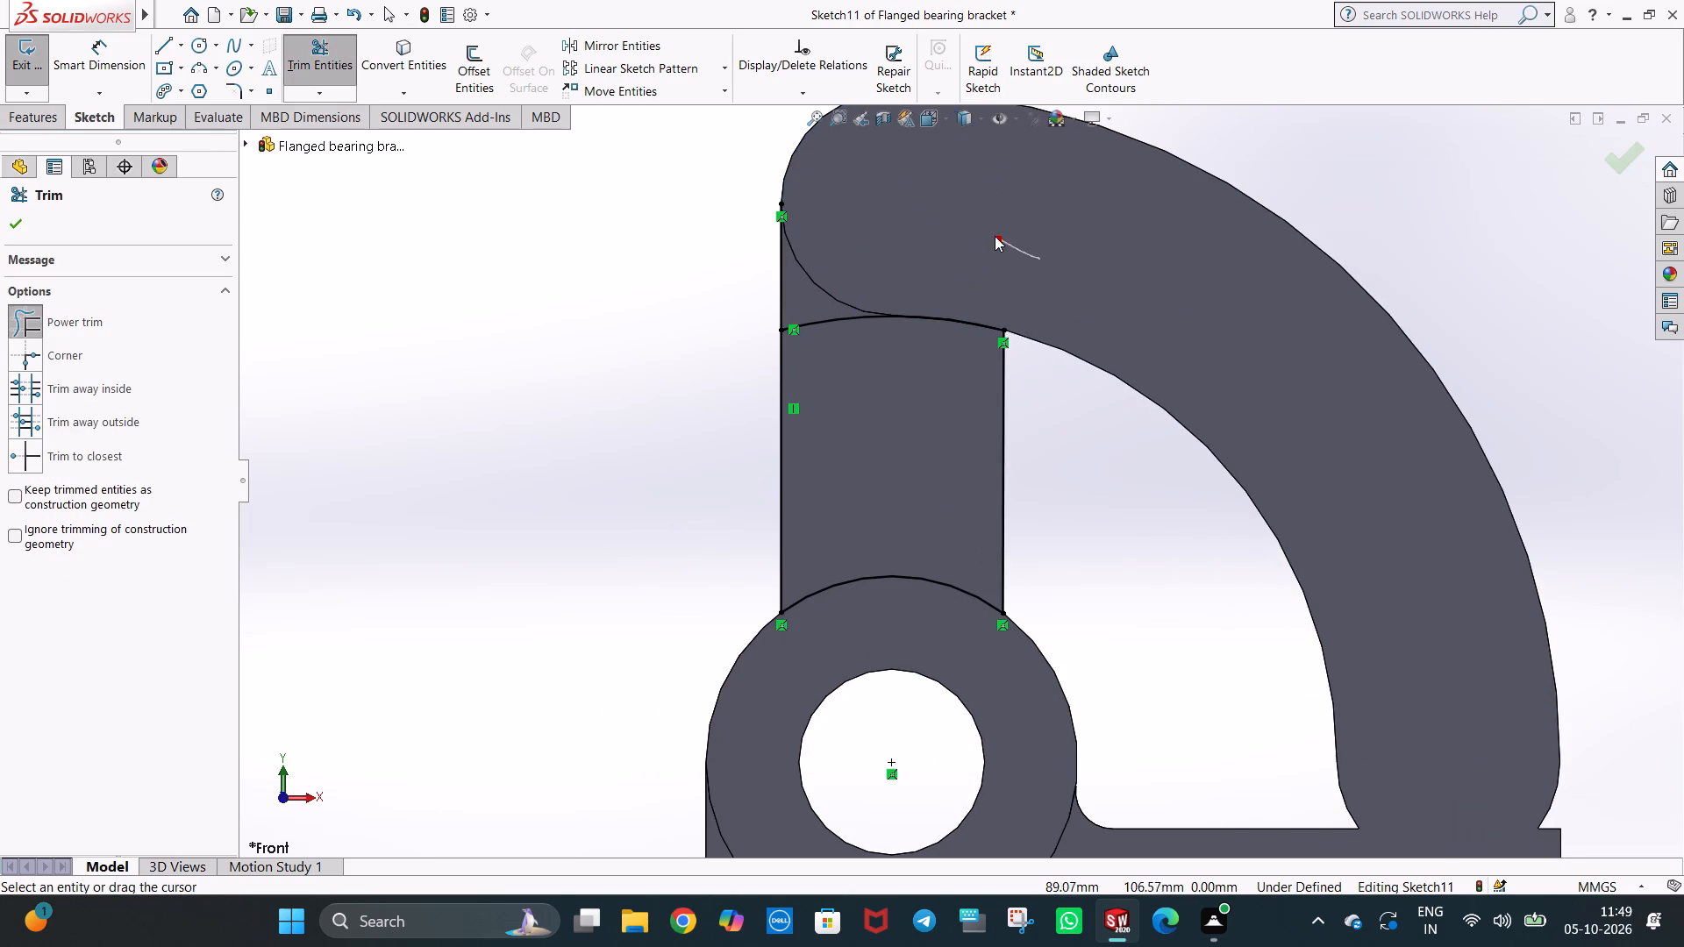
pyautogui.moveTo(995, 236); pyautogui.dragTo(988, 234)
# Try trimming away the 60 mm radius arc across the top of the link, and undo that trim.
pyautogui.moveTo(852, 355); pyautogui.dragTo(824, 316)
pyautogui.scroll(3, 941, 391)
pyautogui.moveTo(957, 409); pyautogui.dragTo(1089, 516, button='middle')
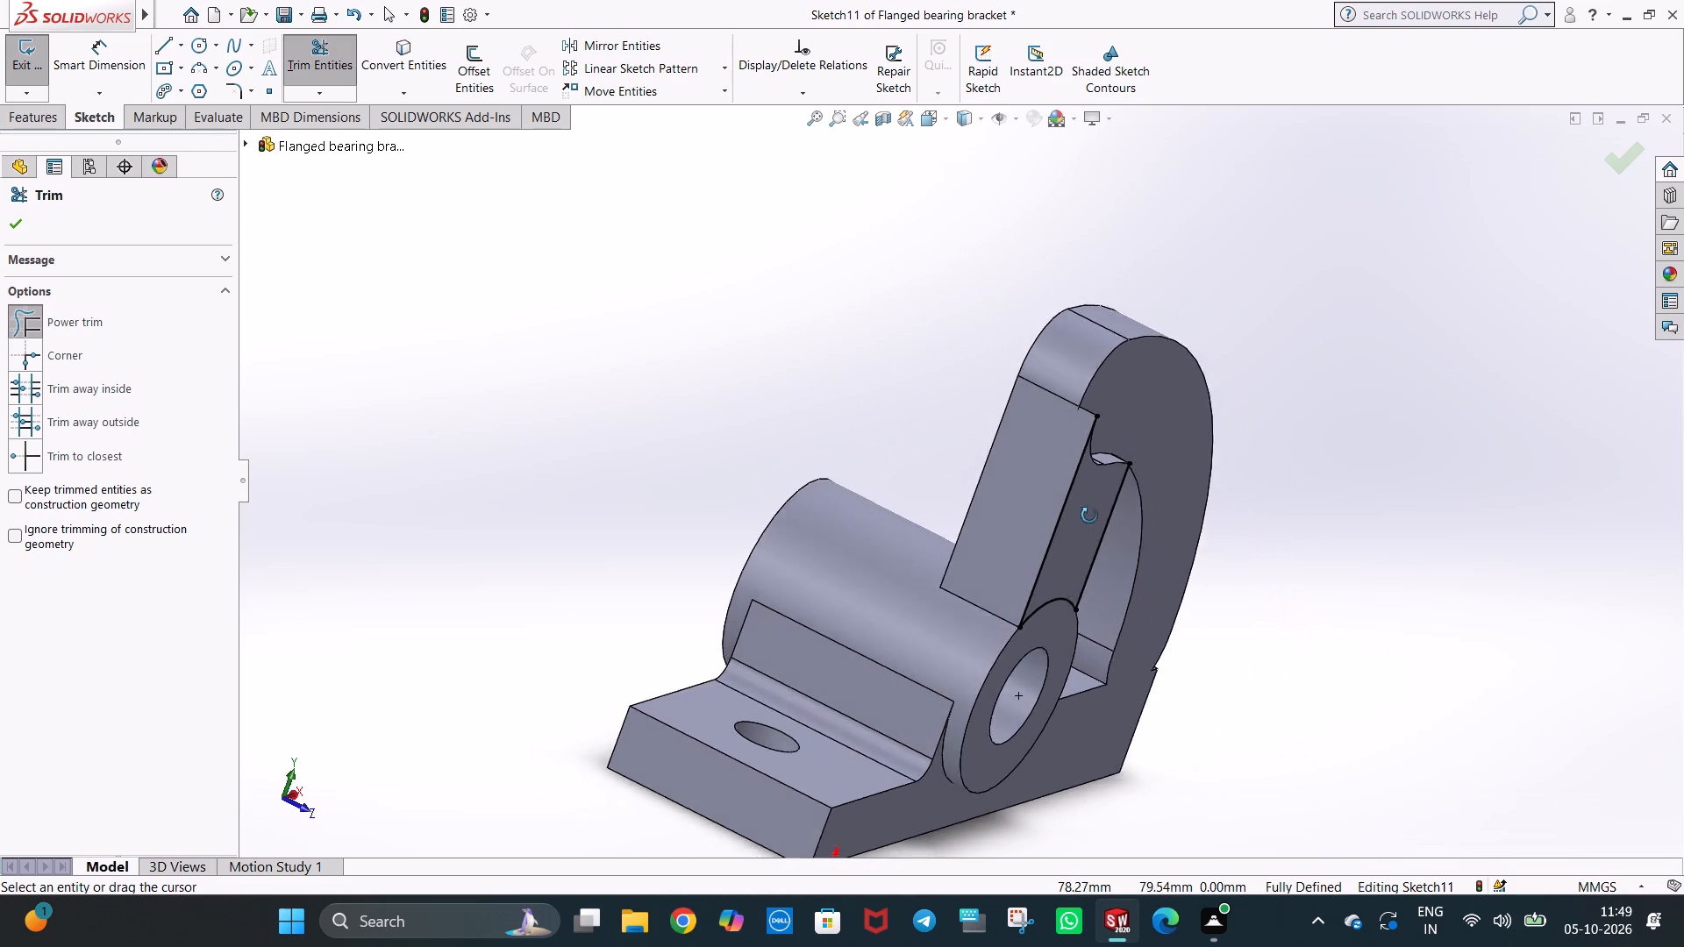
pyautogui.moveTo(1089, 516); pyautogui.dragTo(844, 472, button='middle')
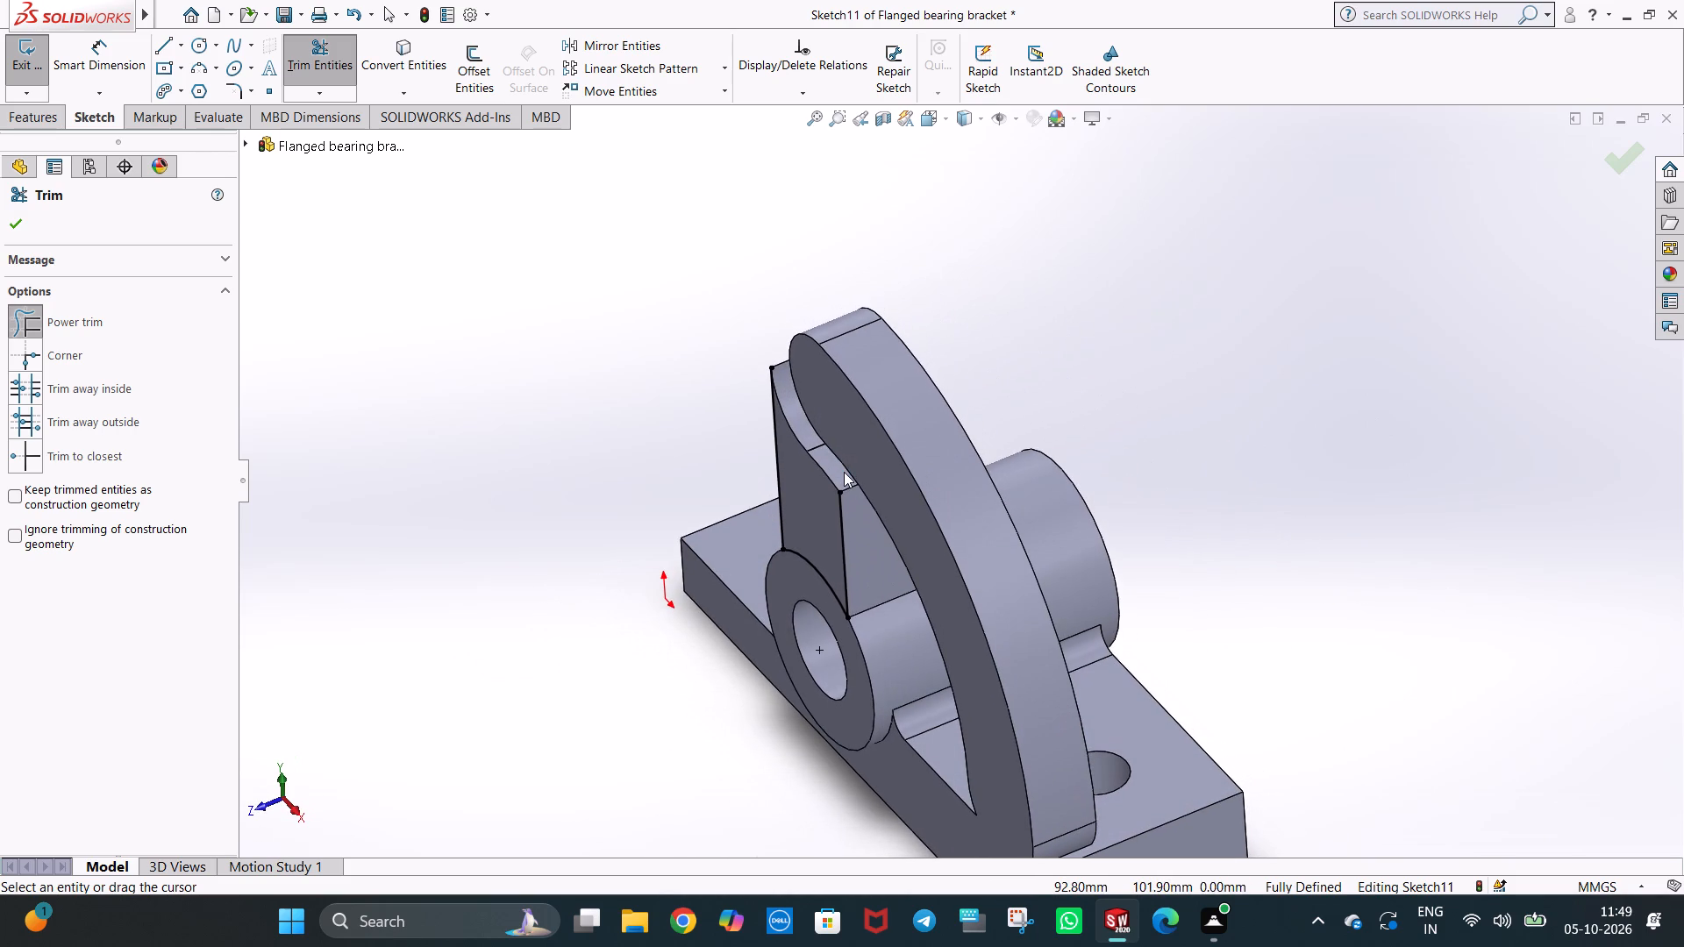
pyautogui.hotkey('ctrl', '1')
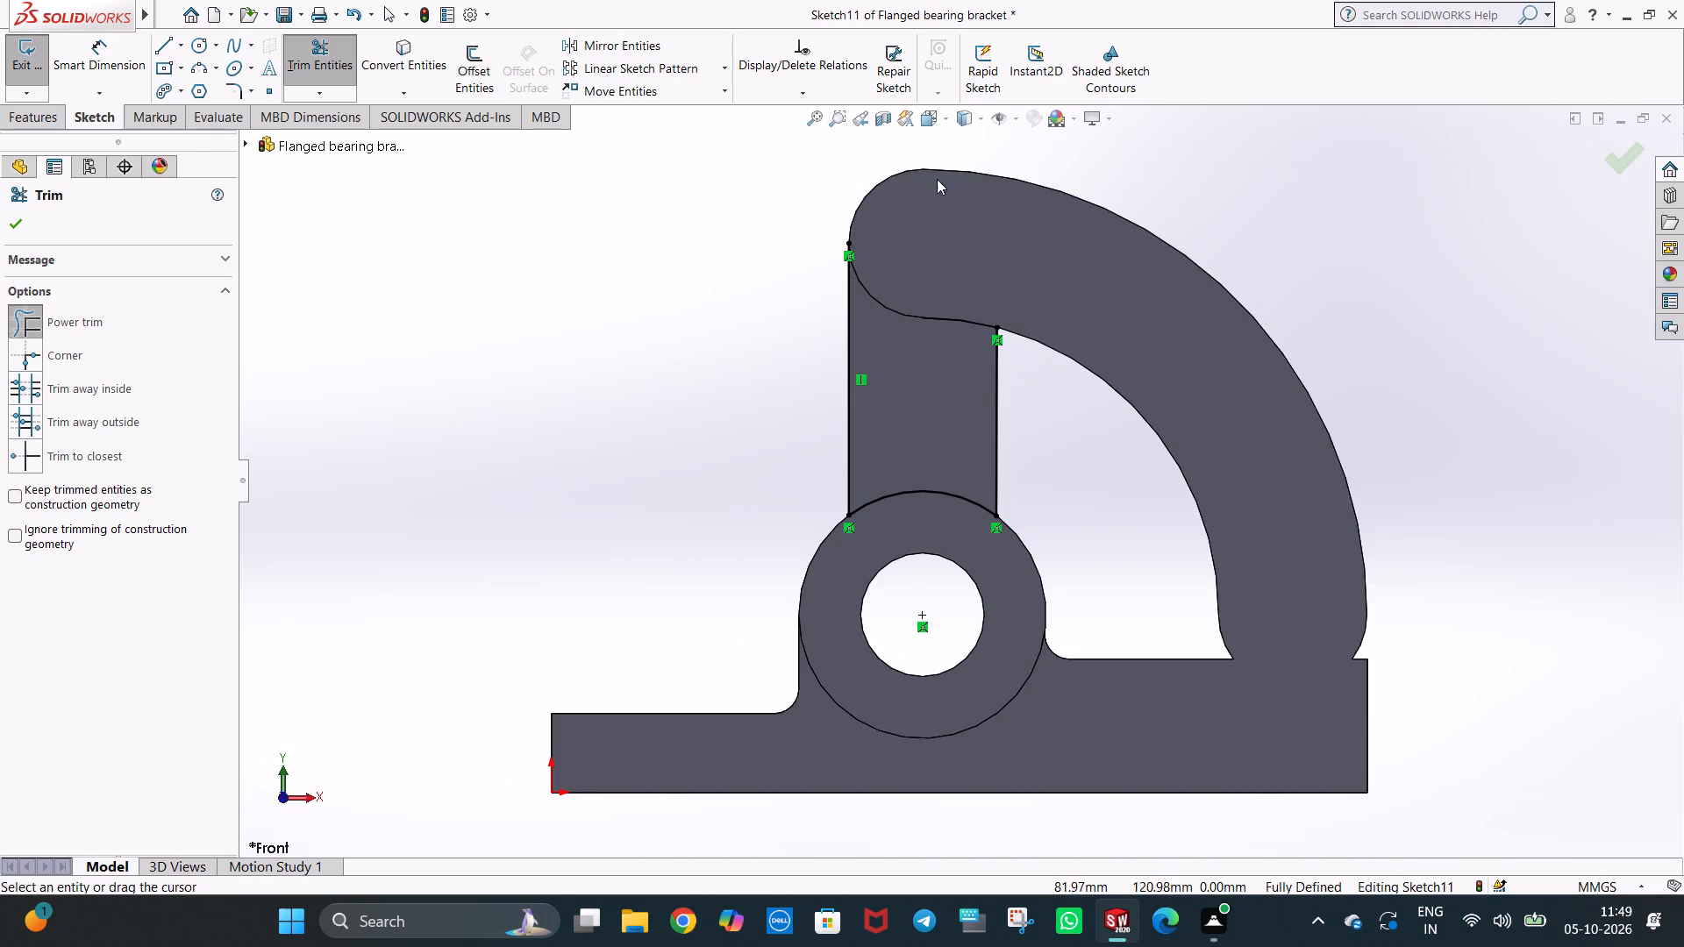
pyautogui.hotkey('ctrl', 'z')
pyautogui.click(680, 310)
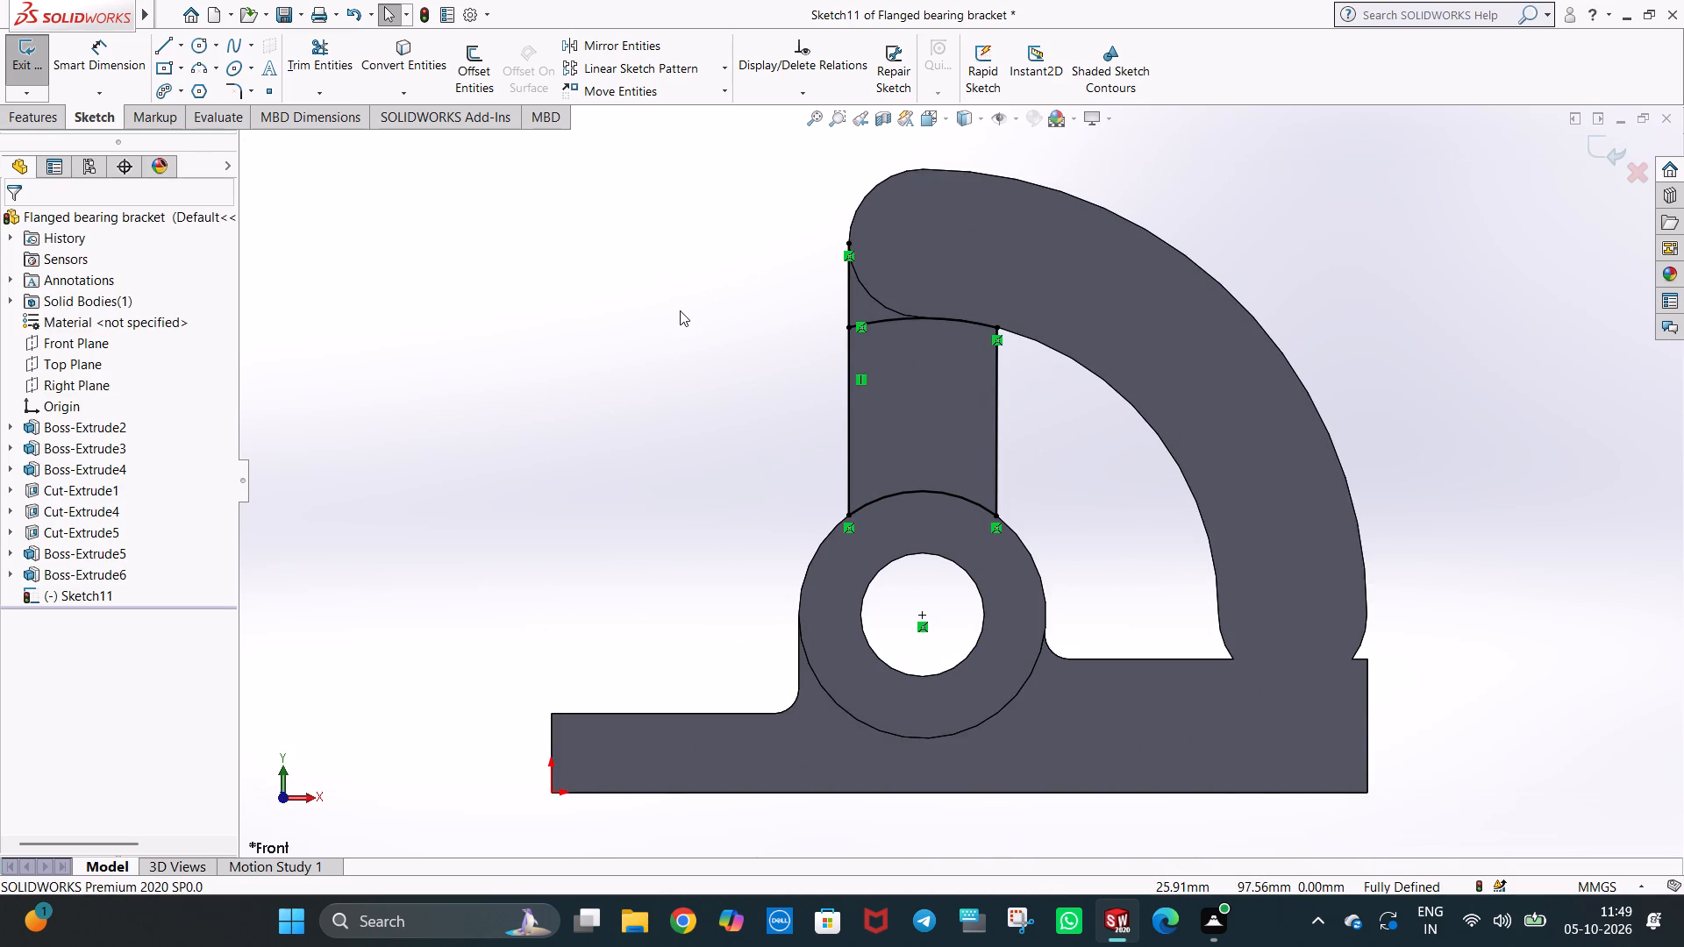
# Draw a 15 mm radius circle centred on the arm's rounded end, just above the link's 60 mm radius arc.
pyautogui.click(196, 47)
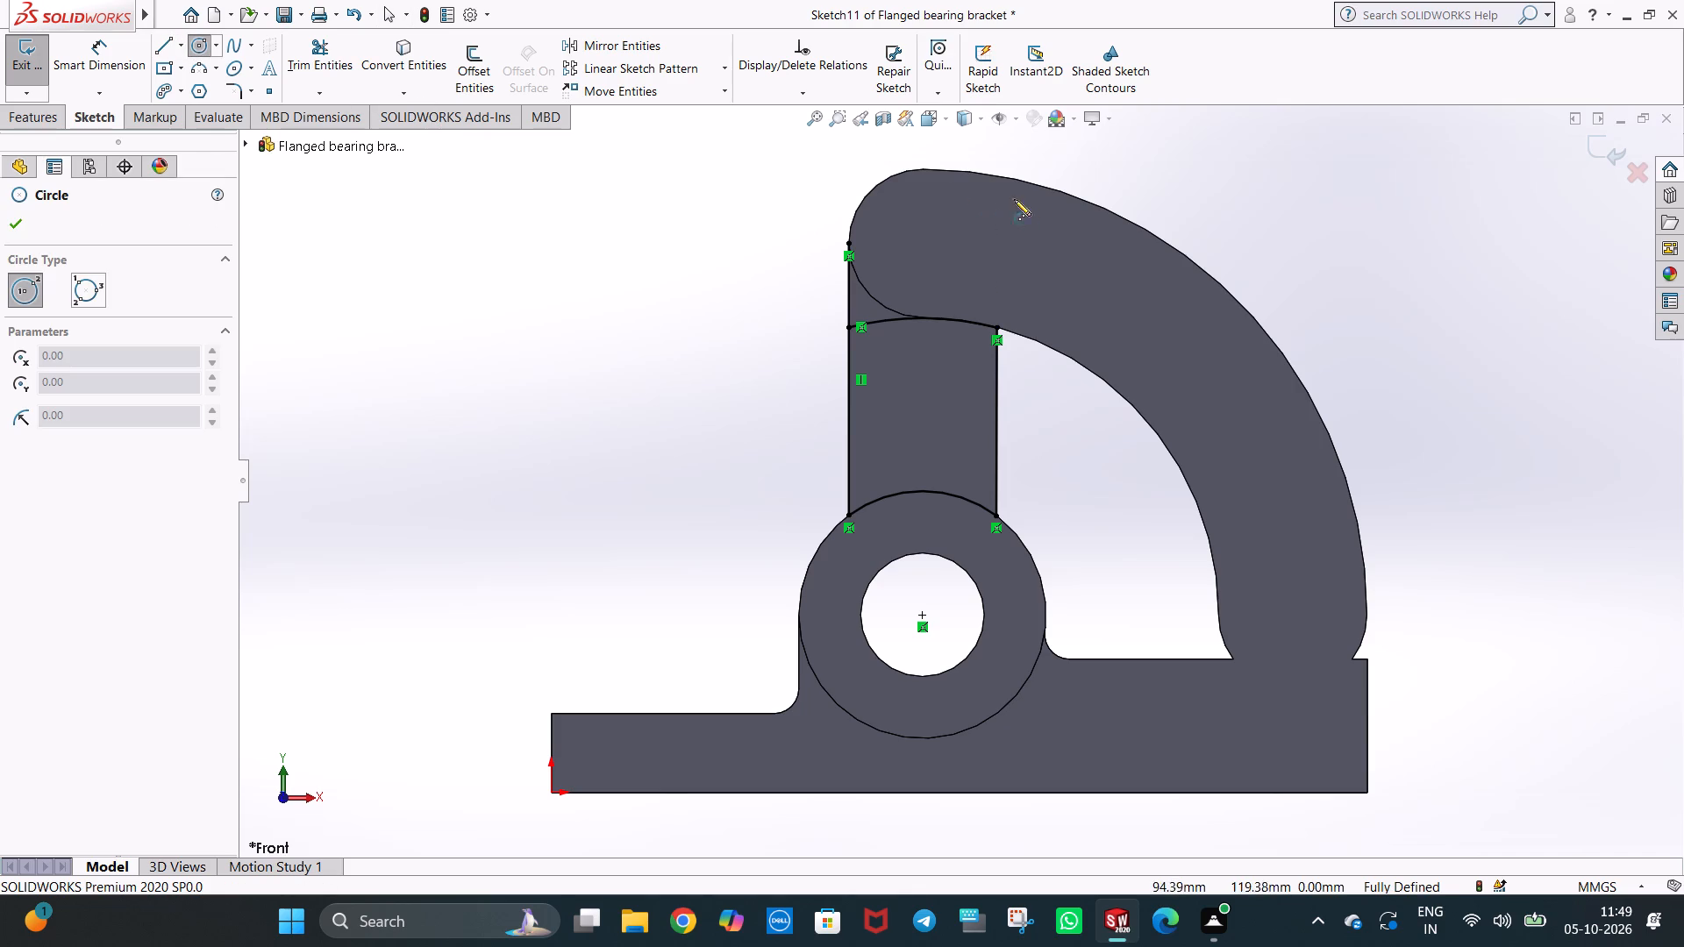
pyautogui.click(924, 242)
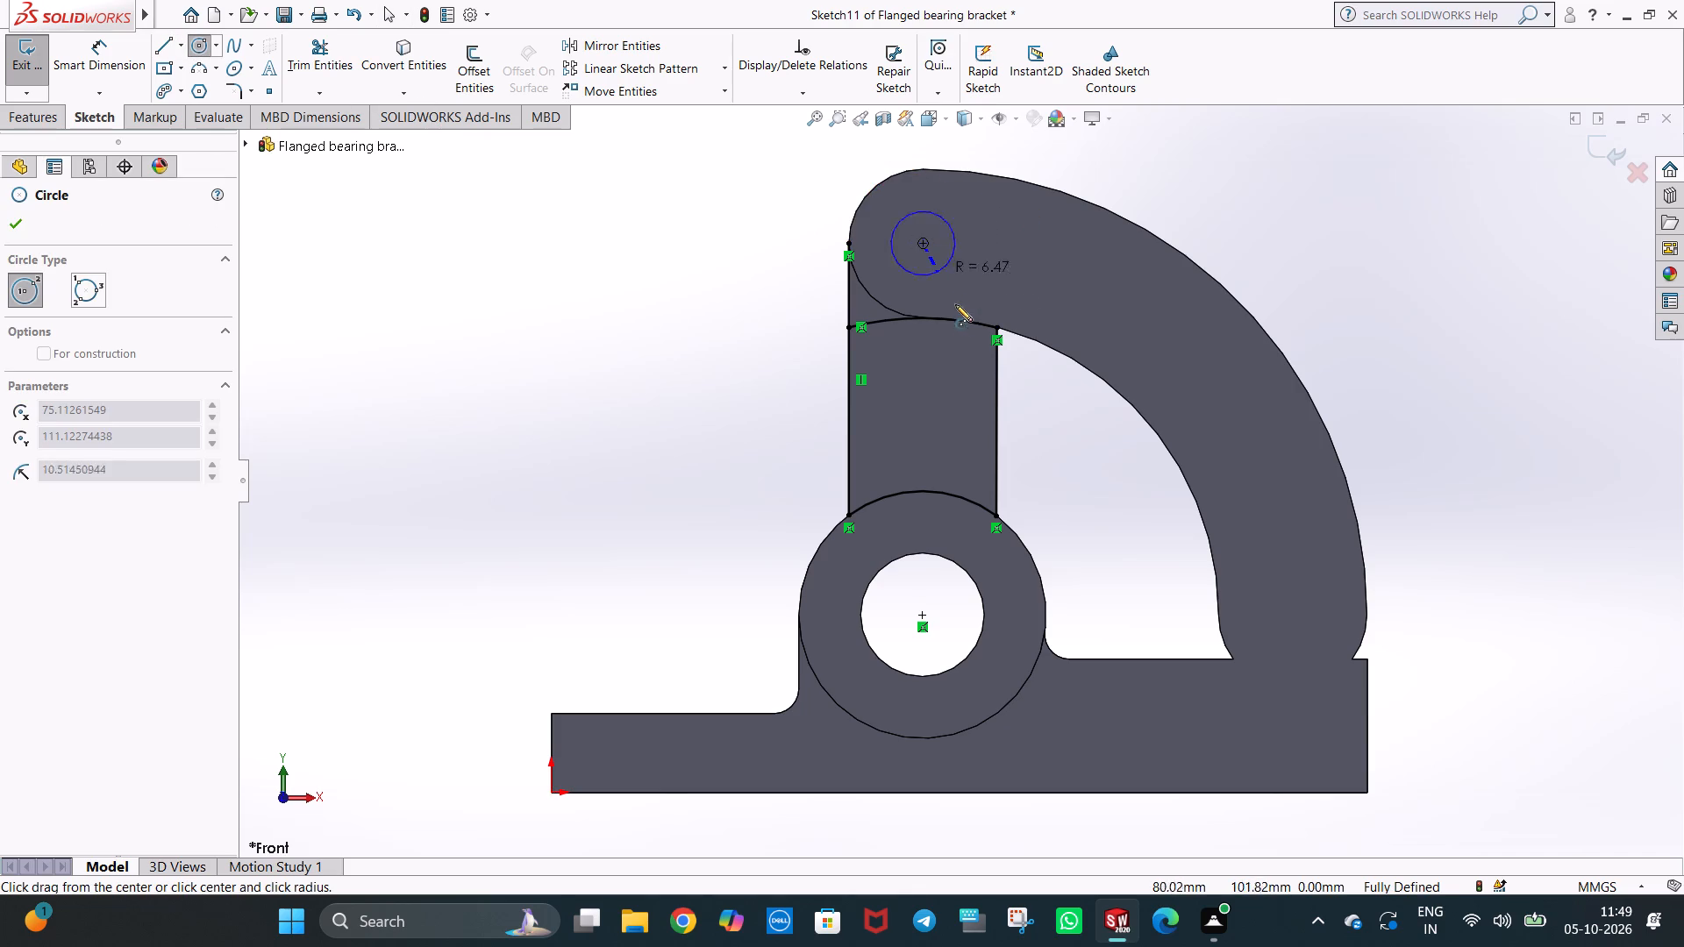
pyautogui.click(960, 307)
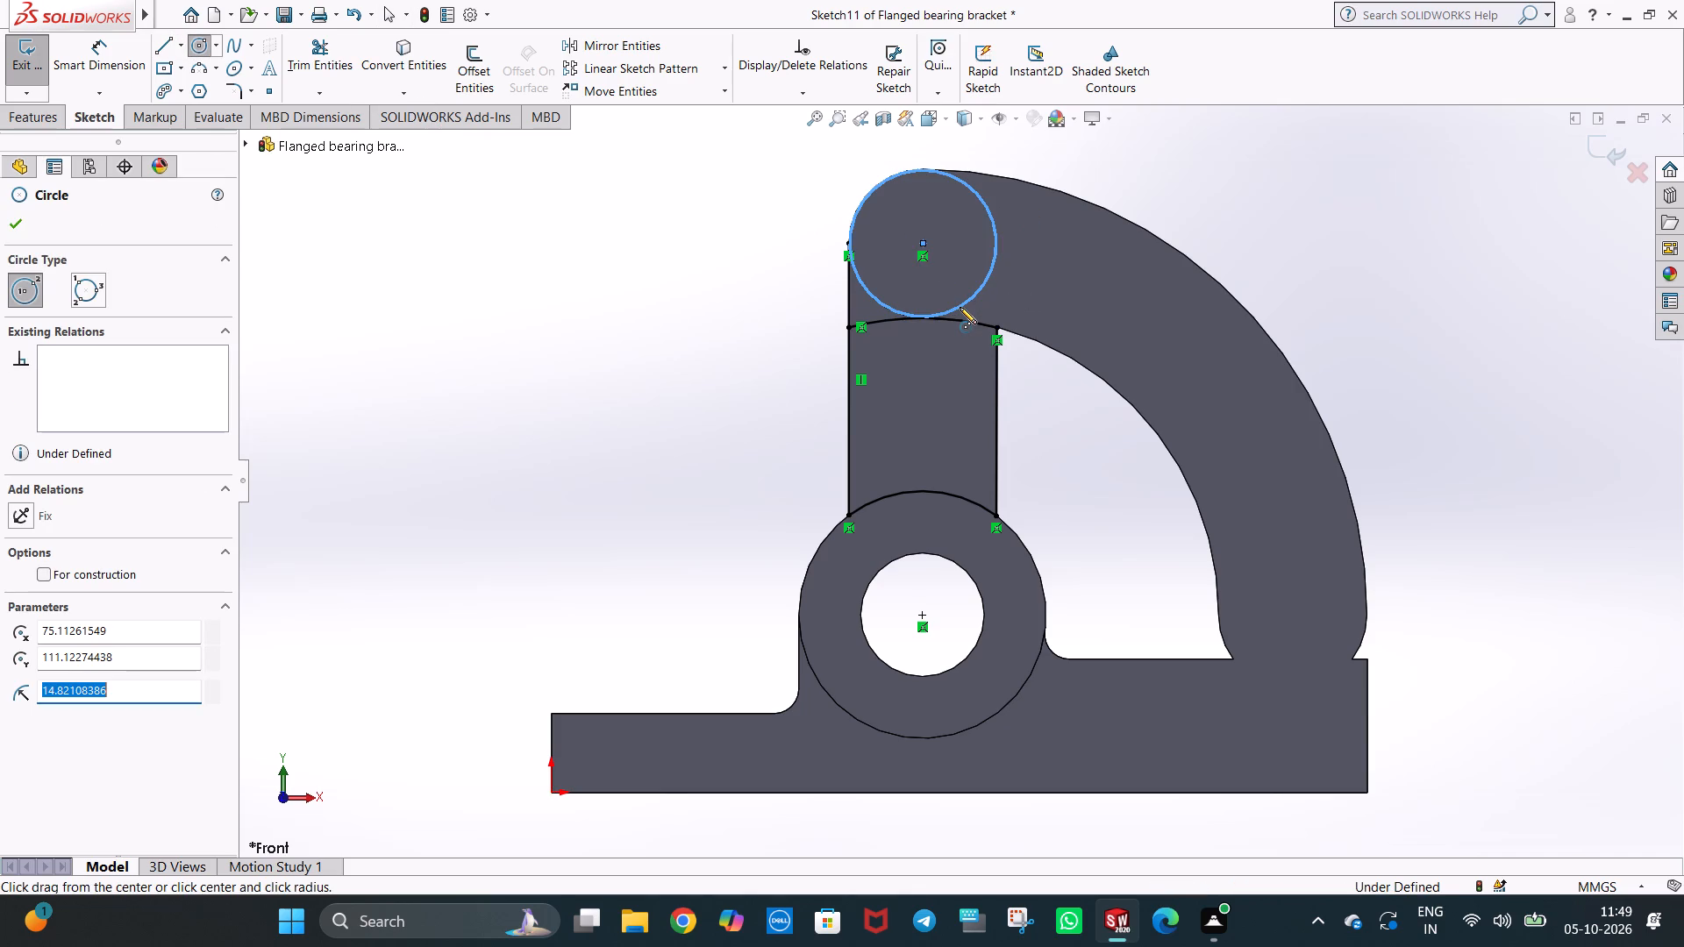
pyautogui.write('15')
pyautogui.press('Return')
pyautogui.press('Escape')
pyautogui.press('Escape')
pyautogui.click(610, 310)
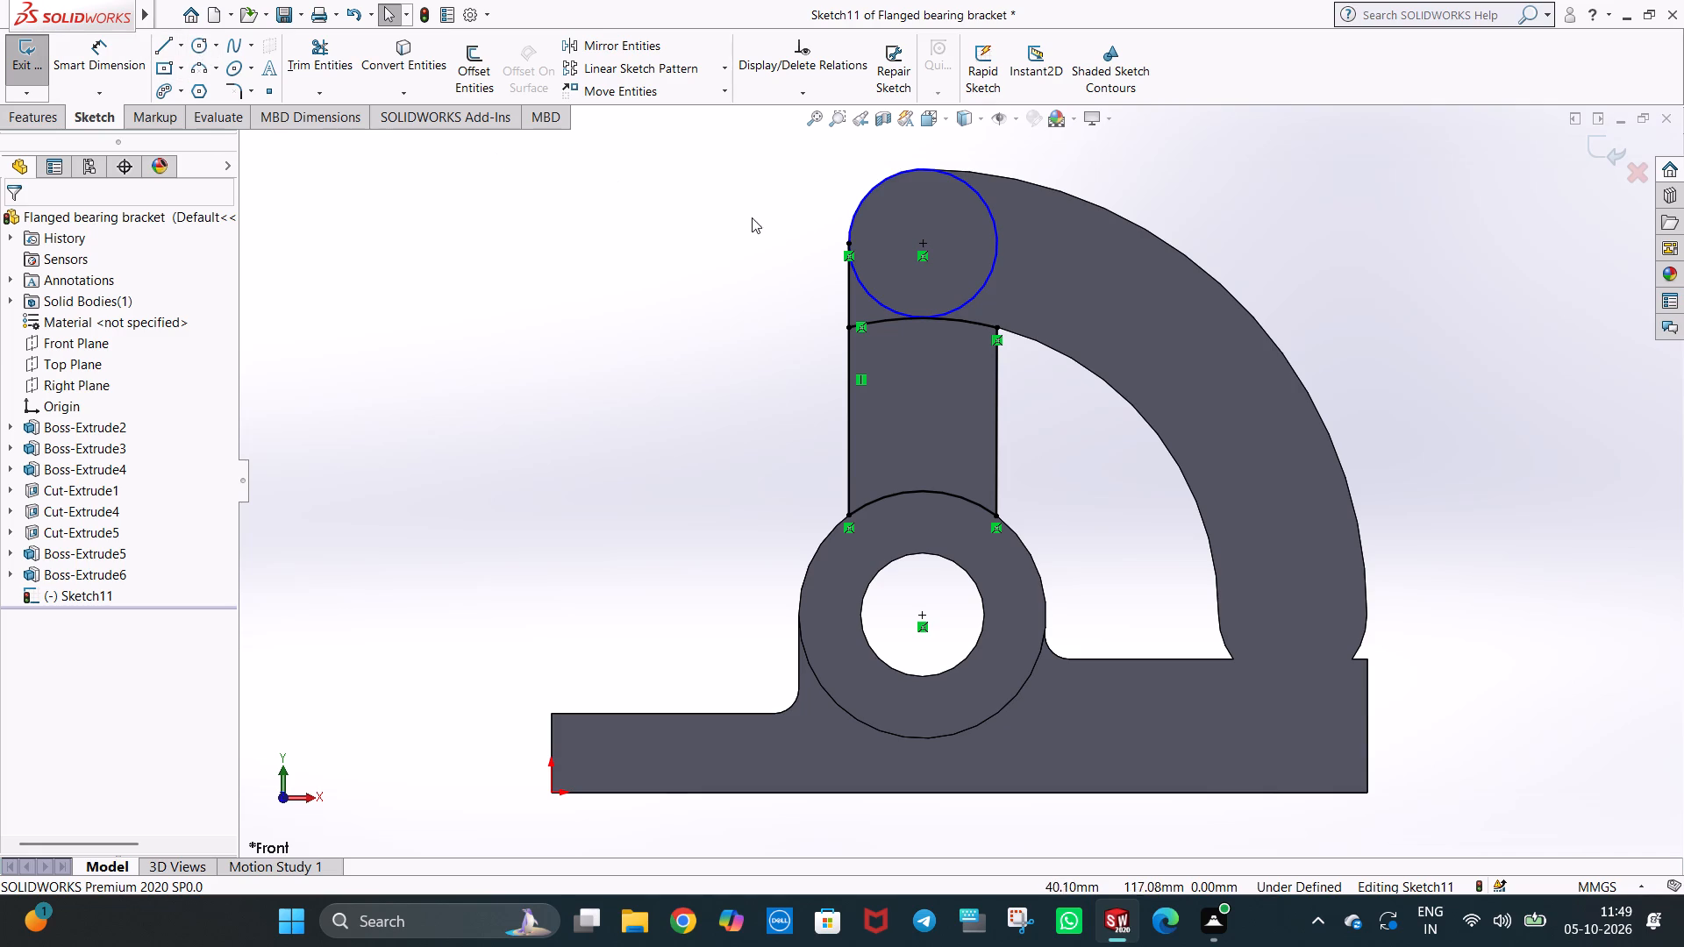
# Make the 15 mm radius circle tangent to the link's 60 mm radius arc.
pyautogui.keyDown('ctrl'); pyautogui.click(959, 320); pyautogui.keyUp('ctrl')
pyautogui.keyDown('ctrl'); pyautogui.click(959, 303); pyautogui.keyUp('ctrl')
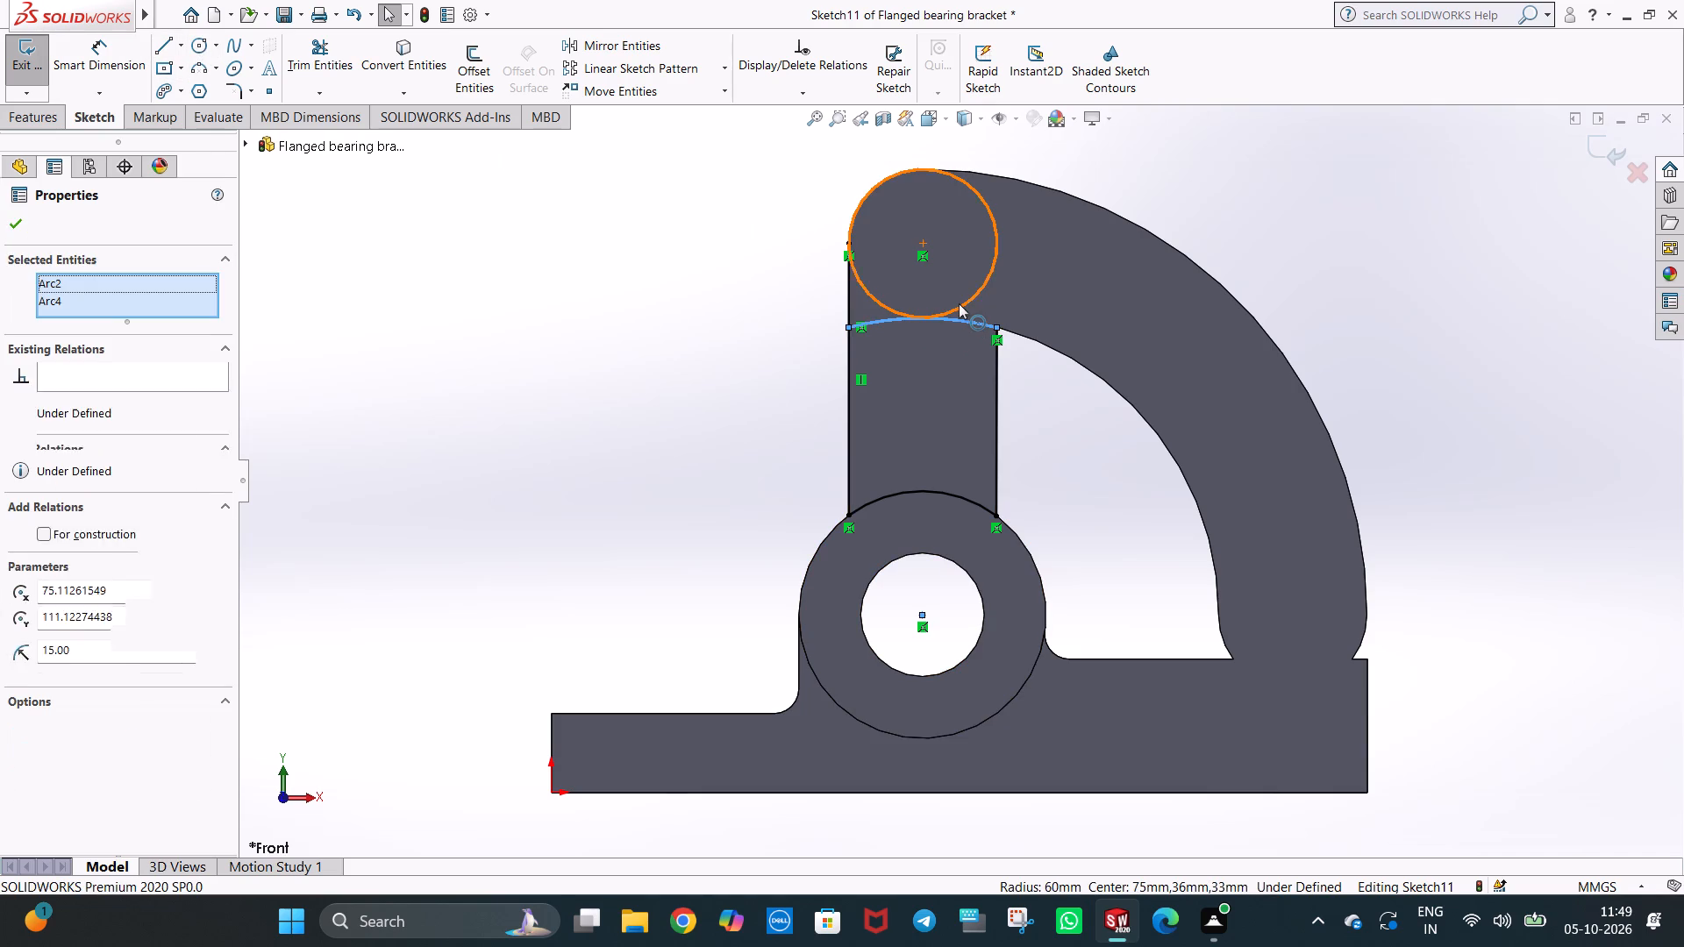
pyautogui.keyDown('ctrl'); pyautogui.click(55, 557); pyautogui.keyUp('ctrl')
pyautogui.click(595, 368)
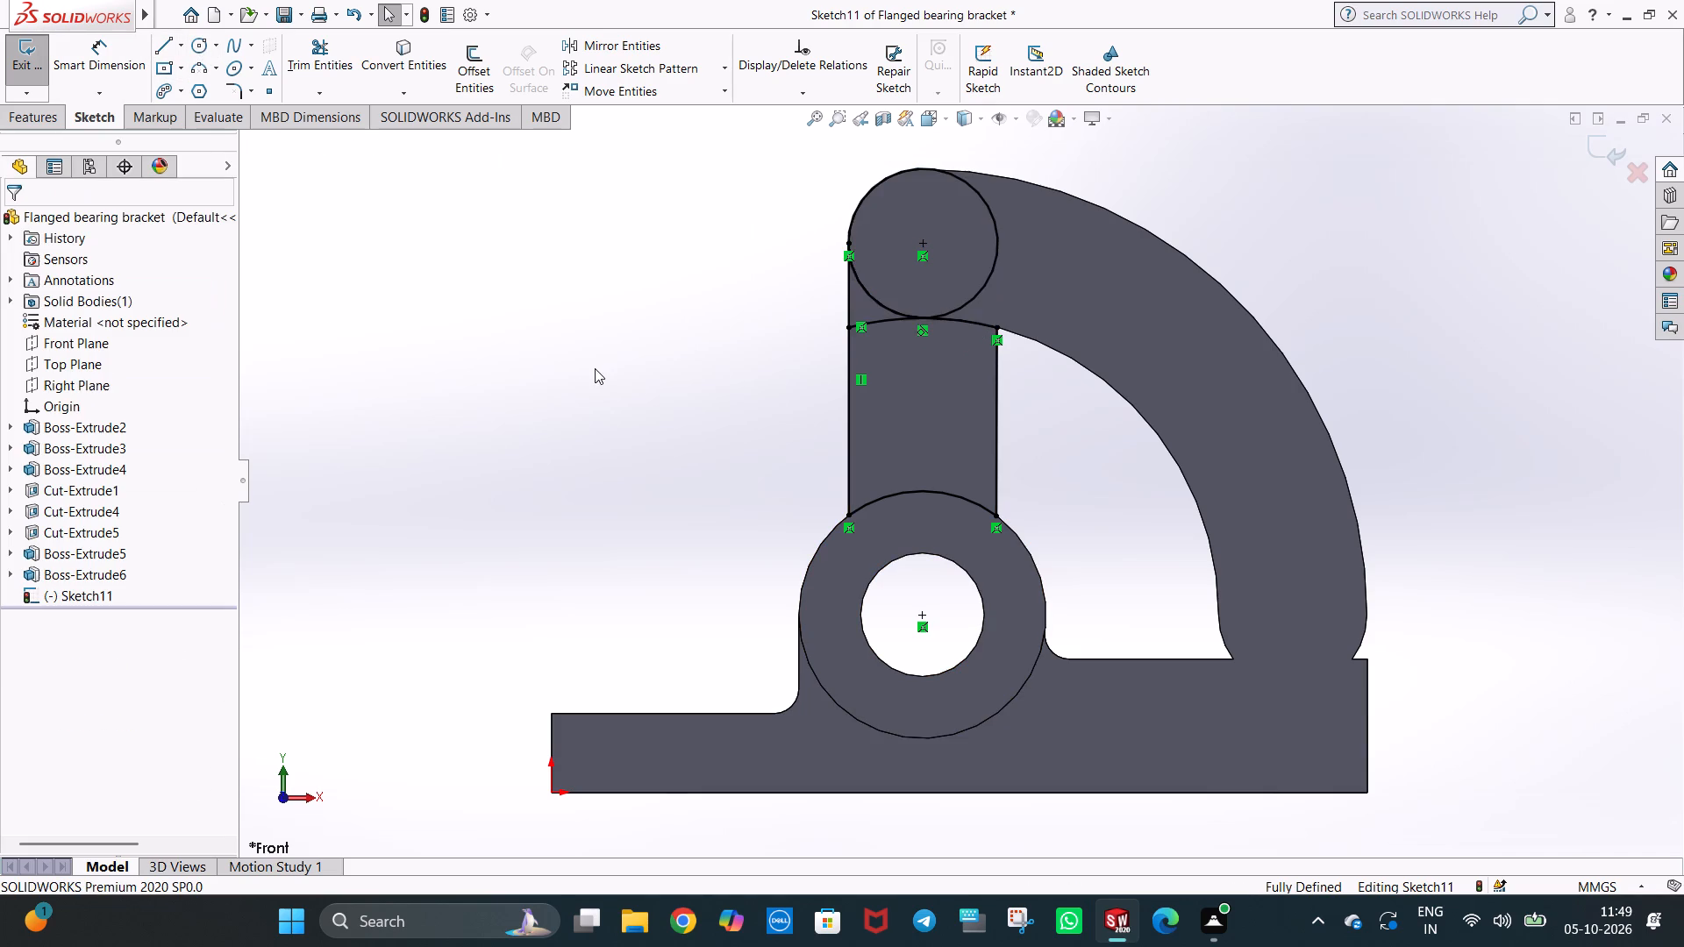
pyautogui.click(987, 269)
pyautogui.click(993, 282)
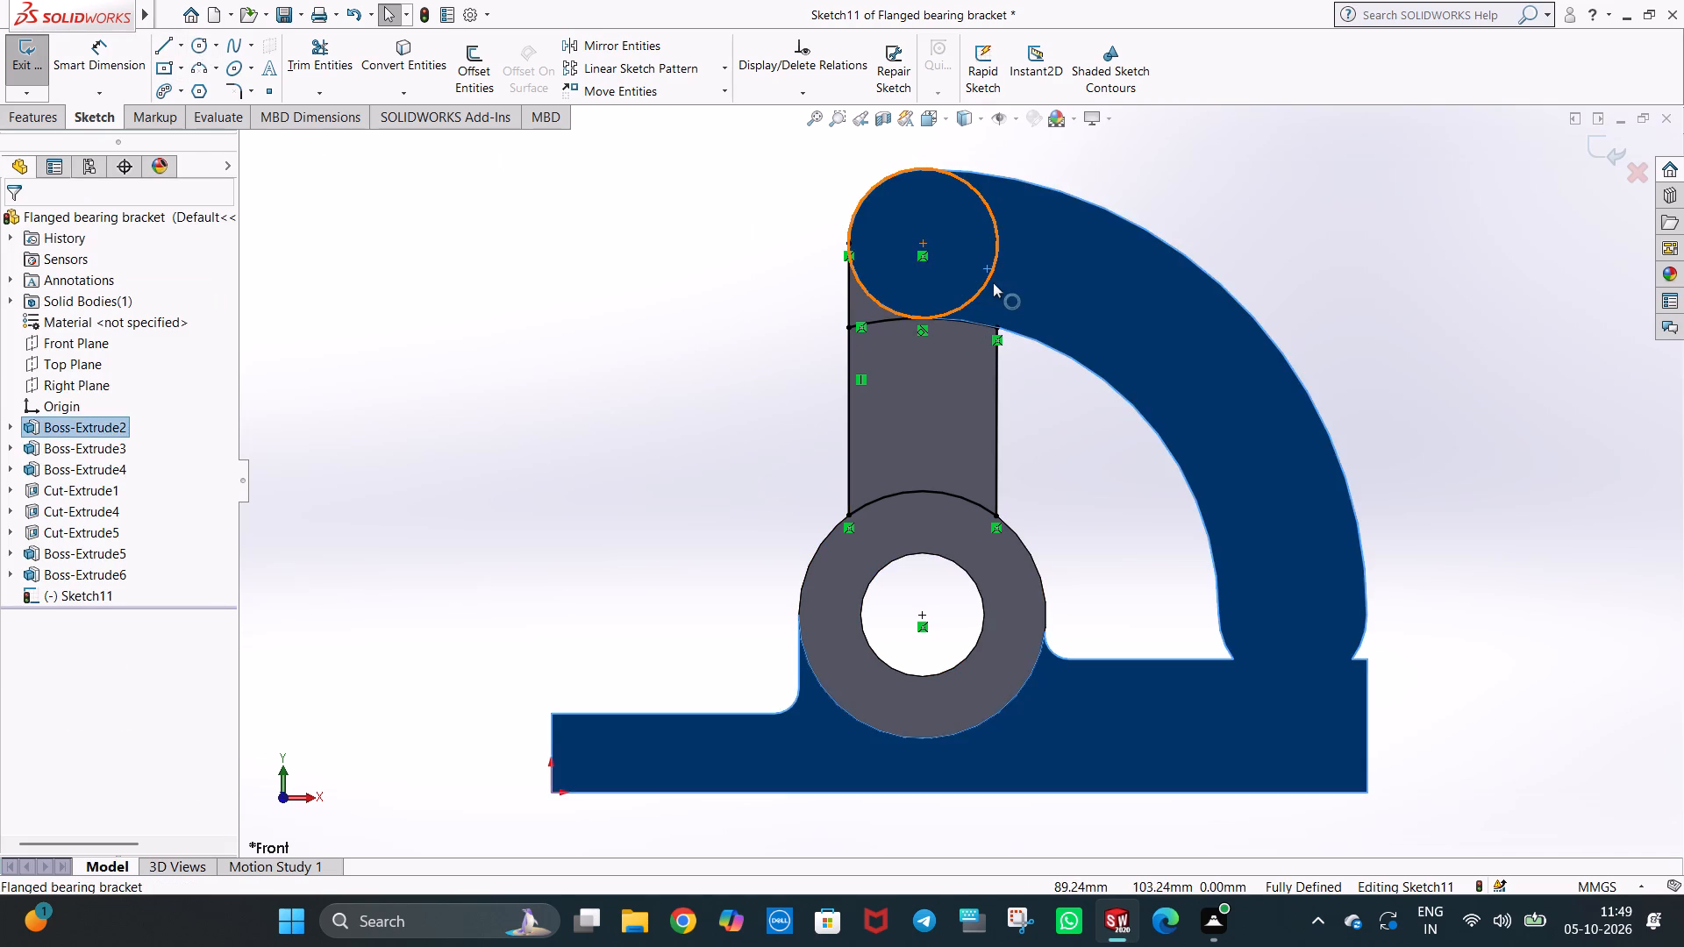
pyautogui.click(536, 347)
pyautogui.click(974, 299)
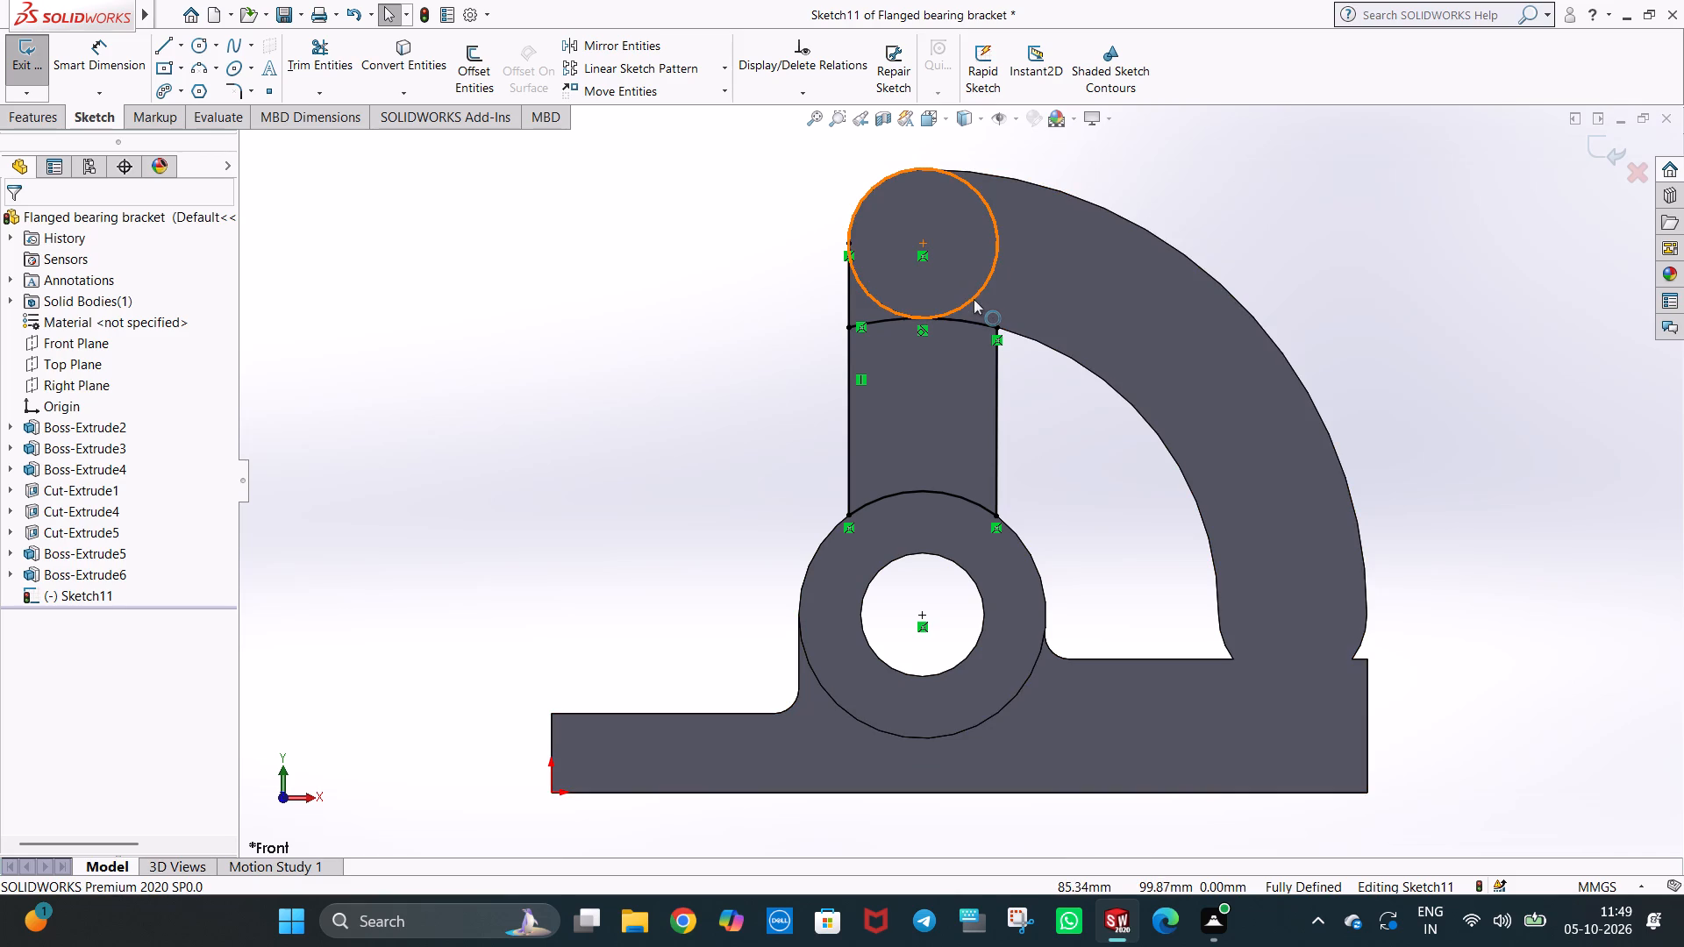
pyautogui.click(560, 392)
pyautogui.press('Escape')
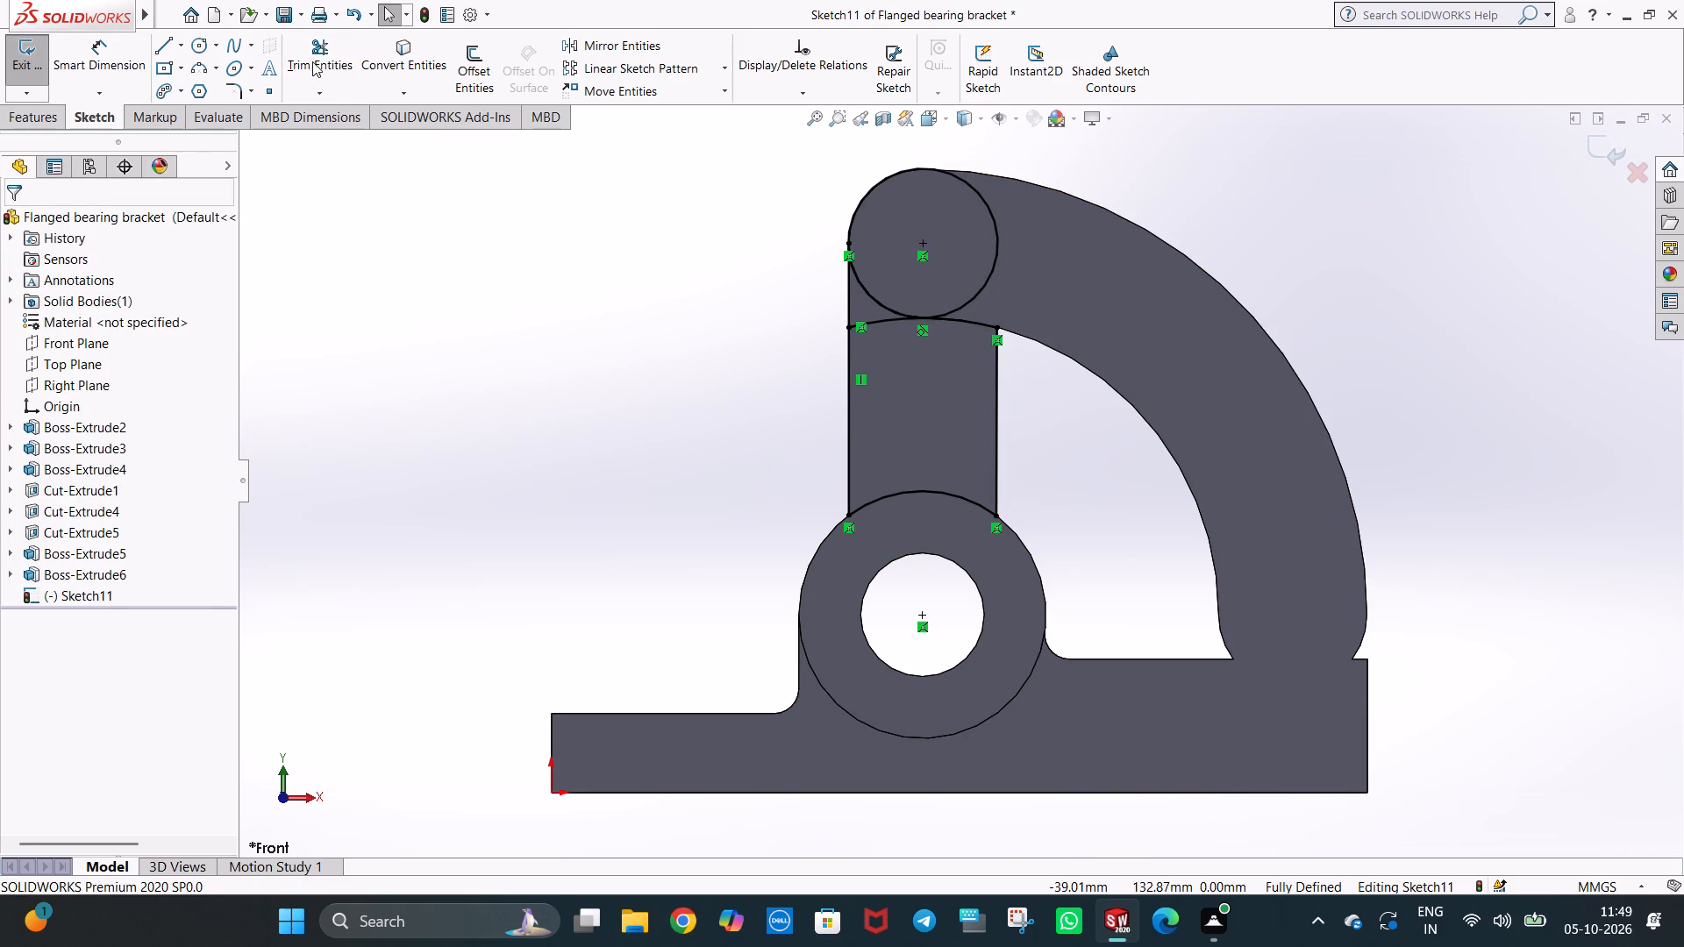
# Trim the 60 mm radius arc's left half and the 15 mm radius circle, keeping only the circle's lower-left quarter arc between link and arm.
pyautogui.click(312, 61)
pyautogui.moveTo(901, 368); pyautogui.dragTo(880, 315)
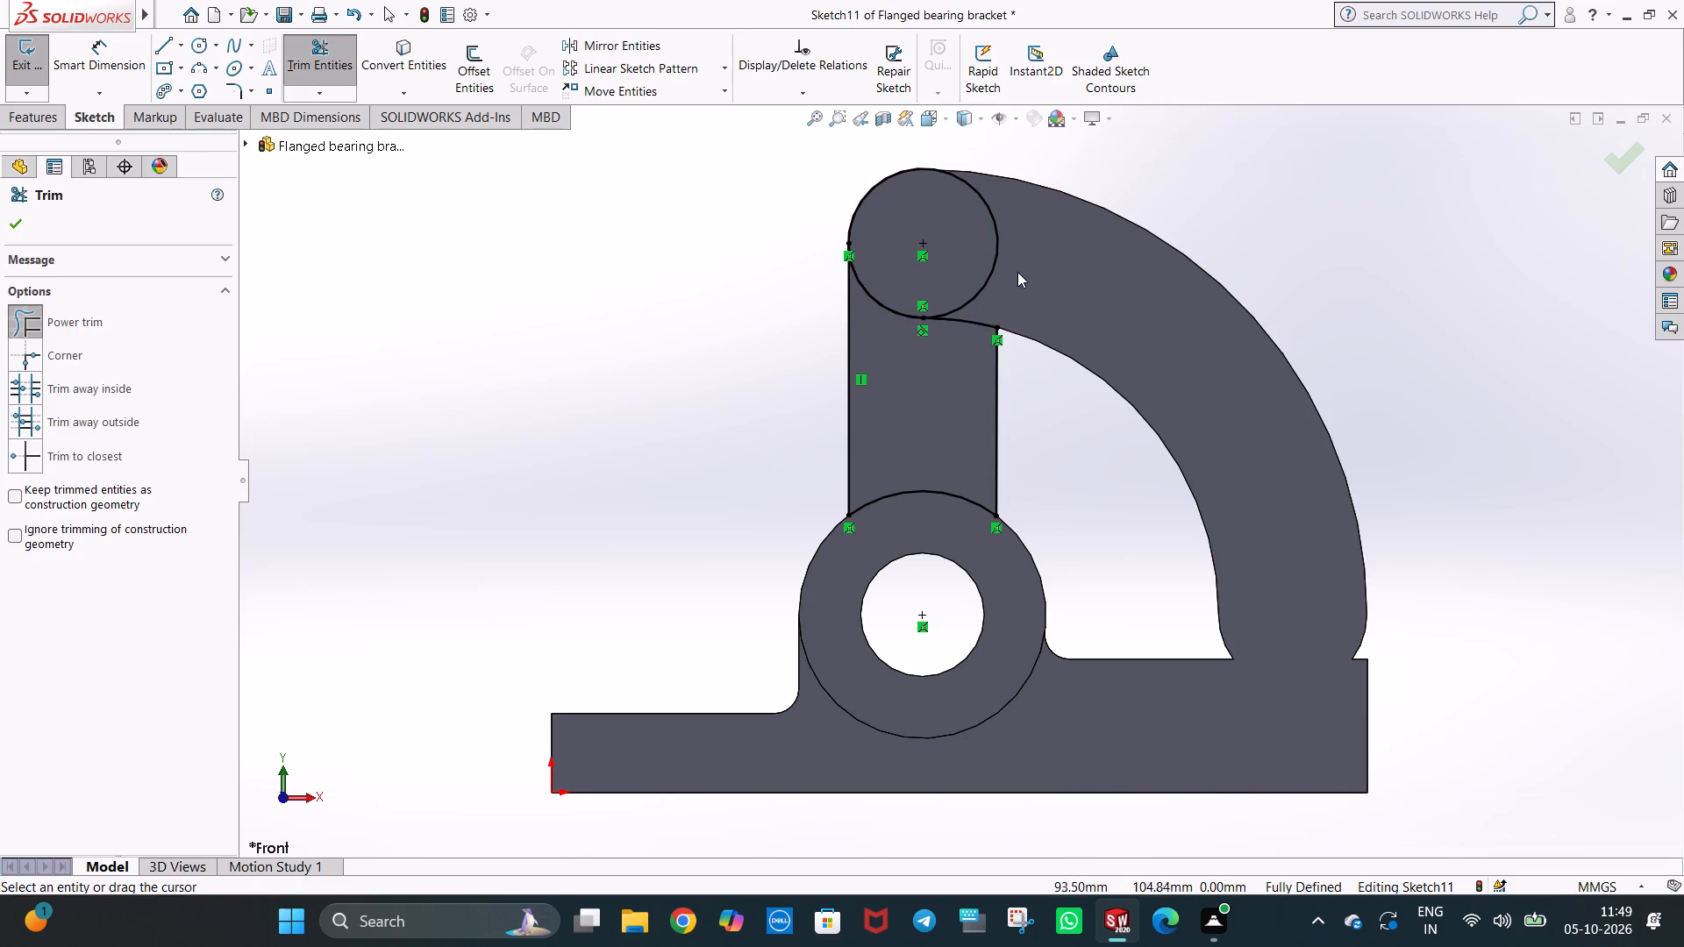
pyautogui.moveTo(1018, 269); pyautogui.dragTo(986, 247)
pyautogui.click(753, 254)
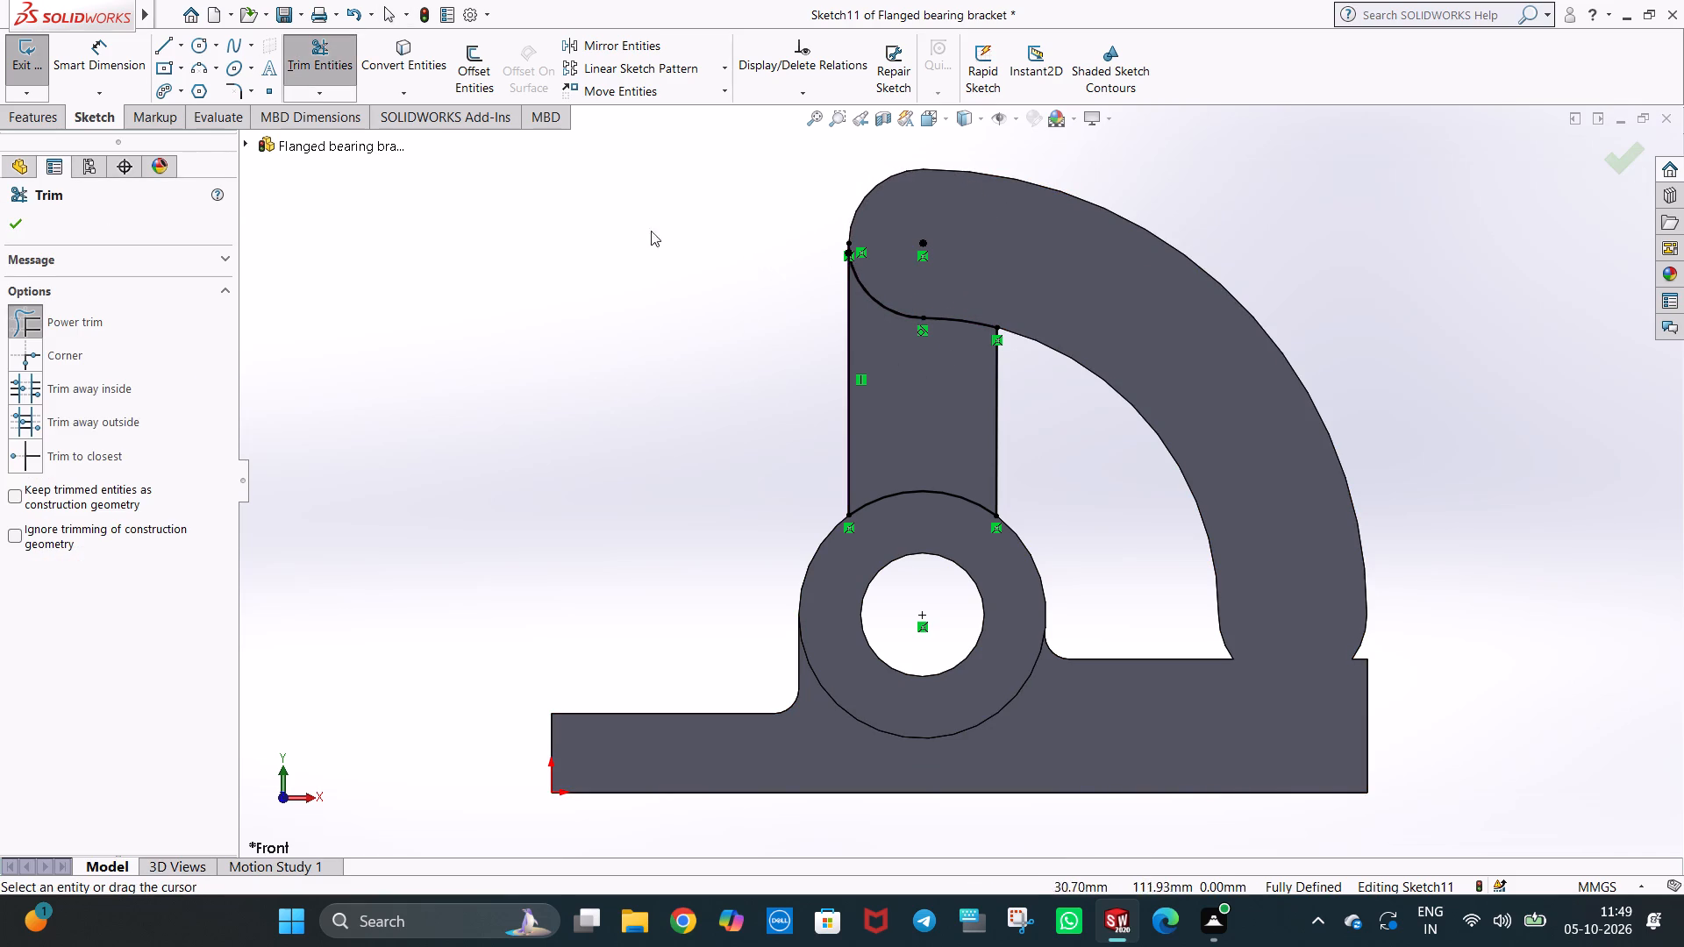
pyautogui.press('Escape')
pyautogui.press('Escape')
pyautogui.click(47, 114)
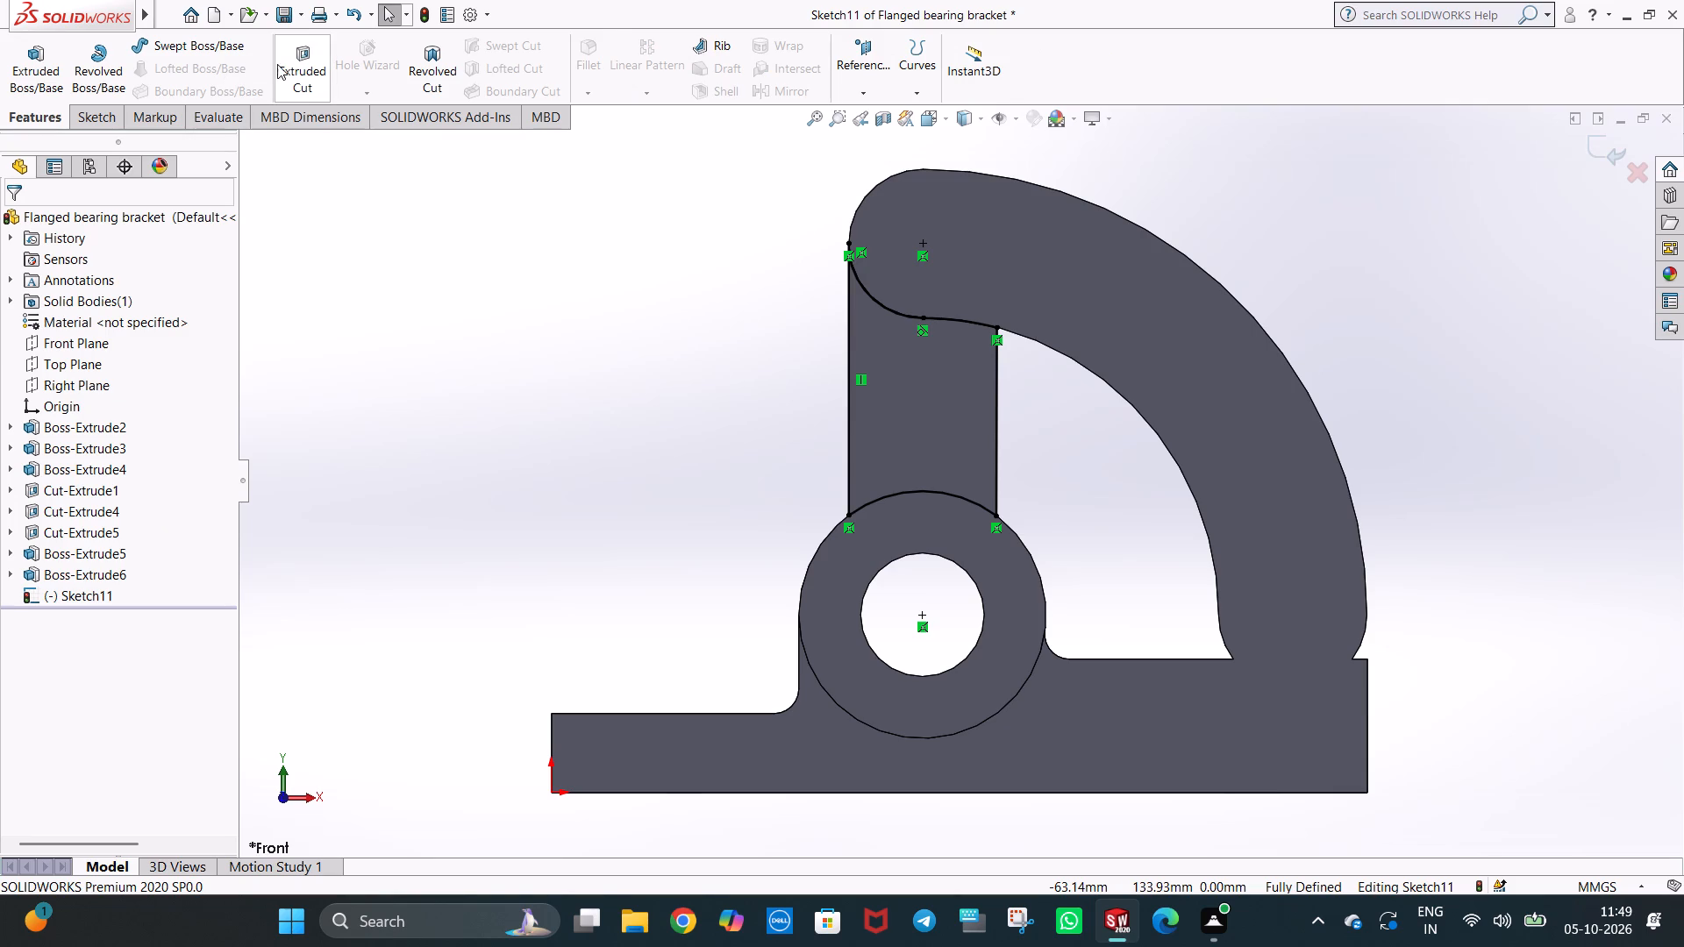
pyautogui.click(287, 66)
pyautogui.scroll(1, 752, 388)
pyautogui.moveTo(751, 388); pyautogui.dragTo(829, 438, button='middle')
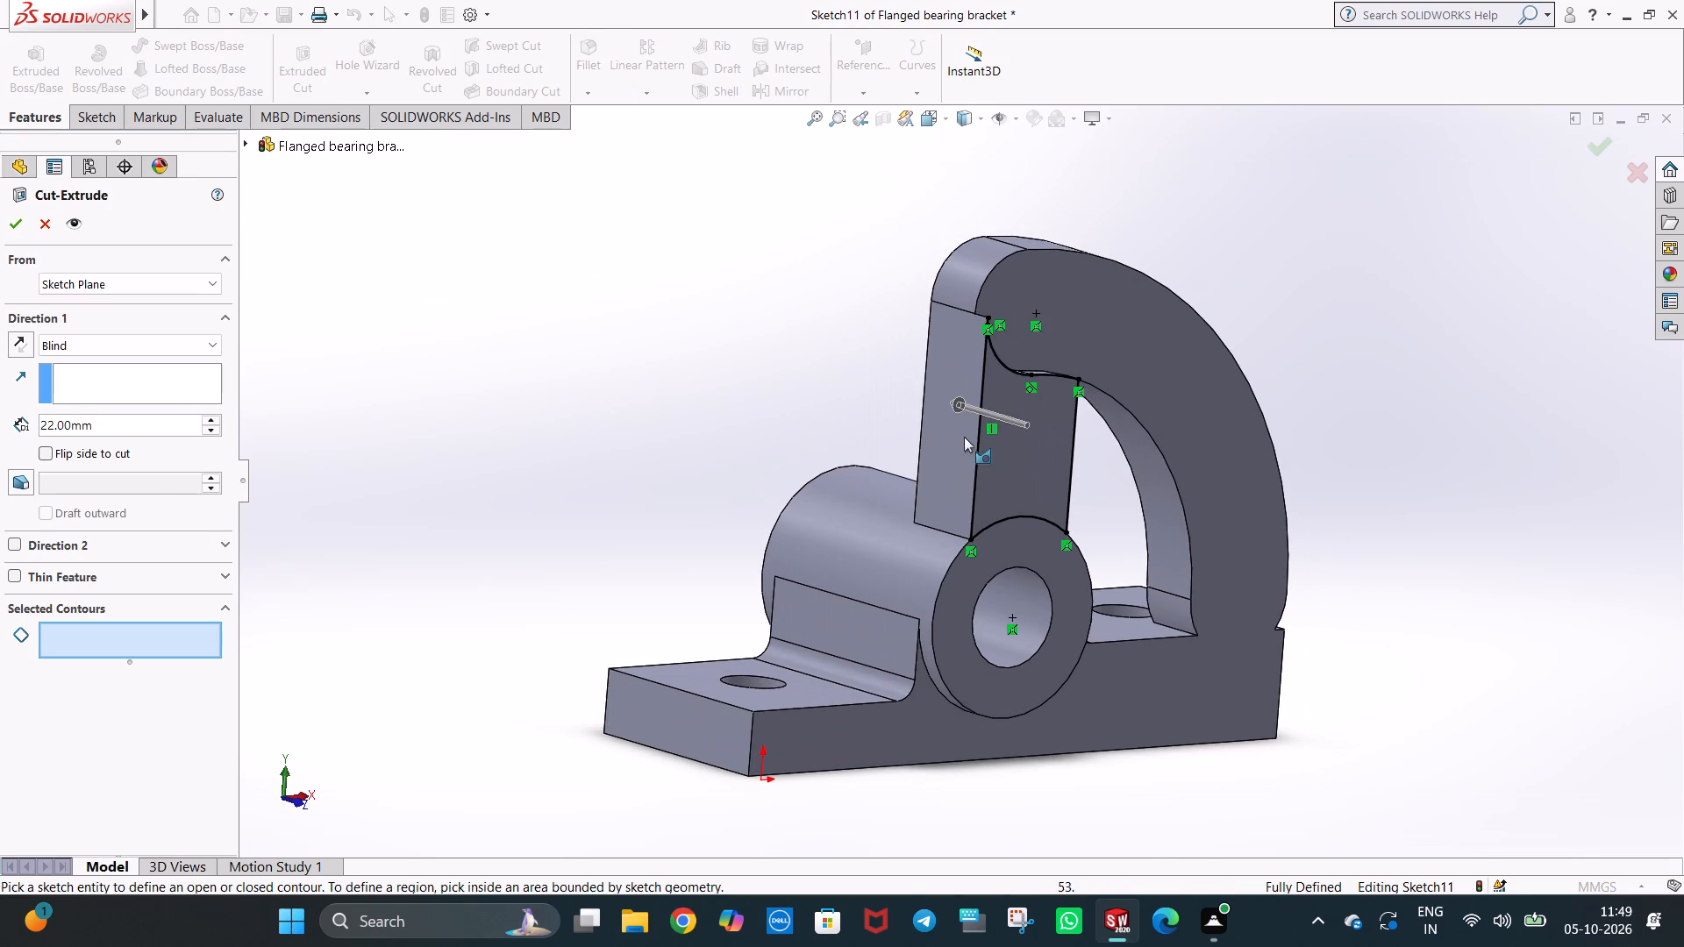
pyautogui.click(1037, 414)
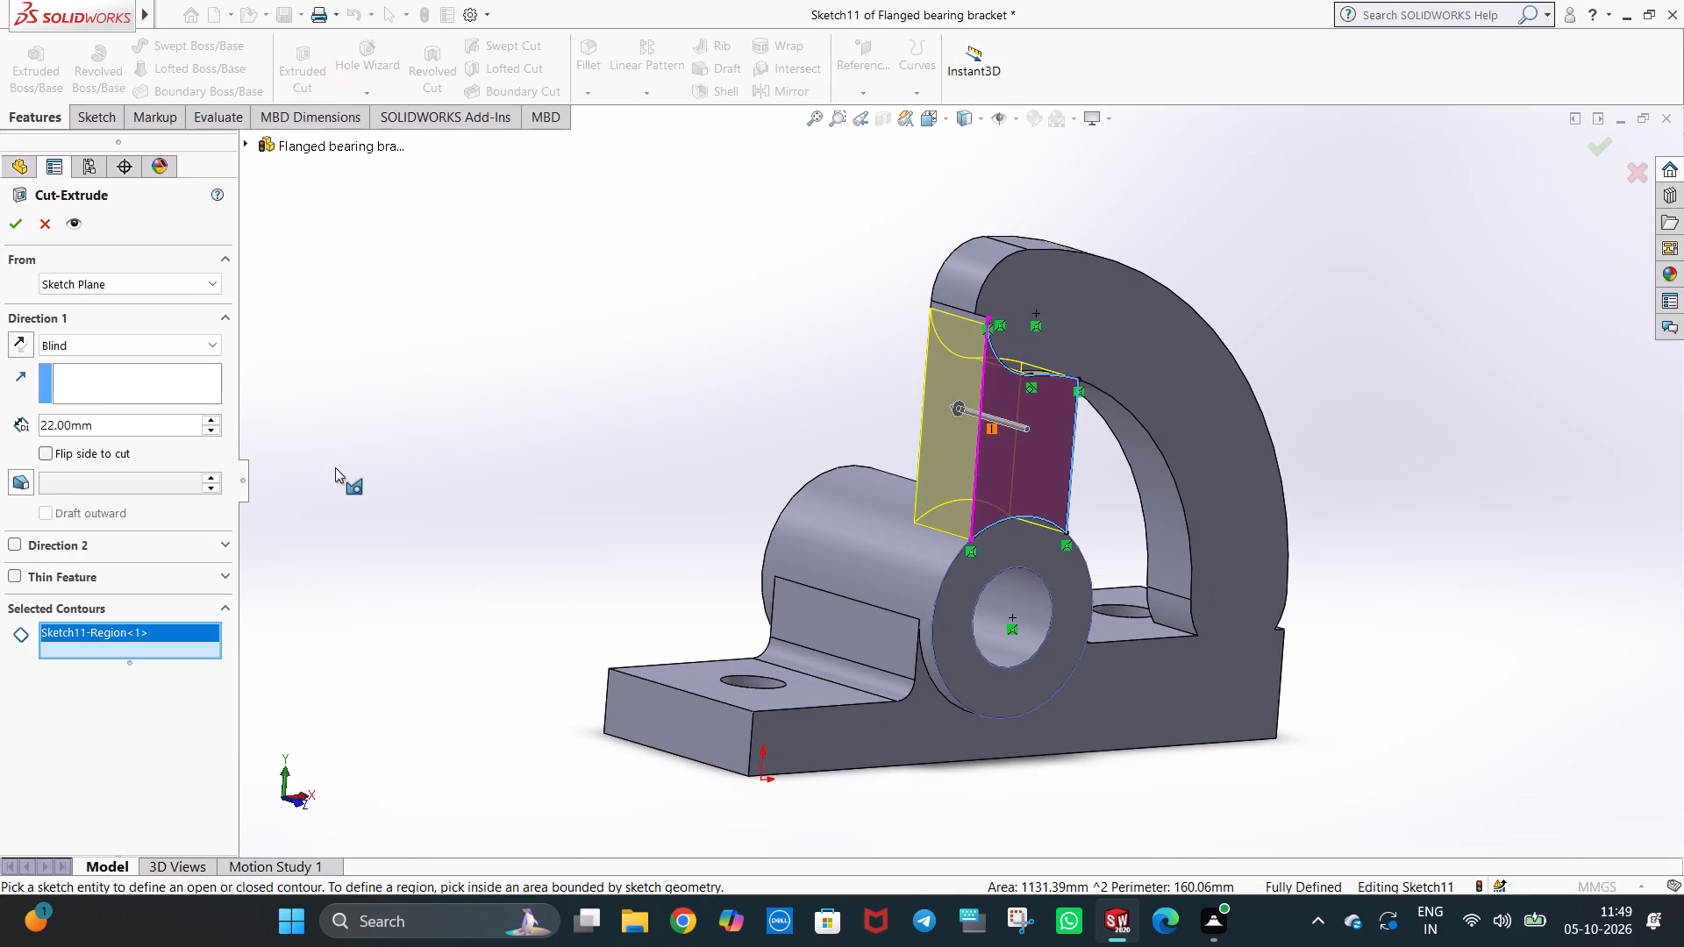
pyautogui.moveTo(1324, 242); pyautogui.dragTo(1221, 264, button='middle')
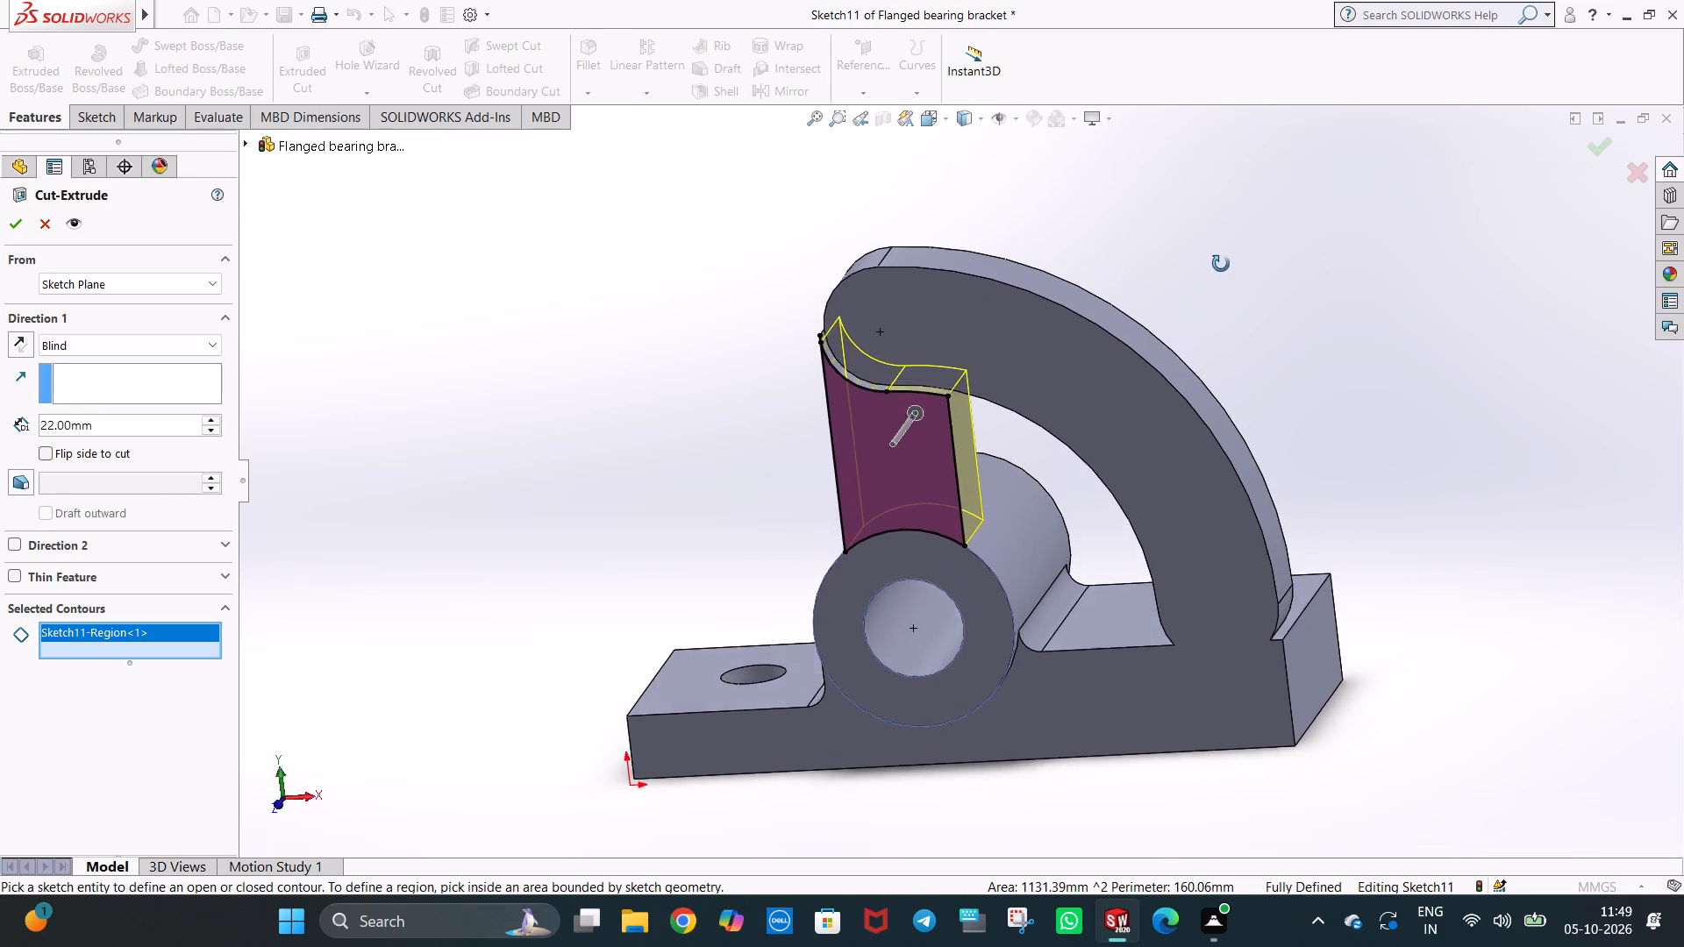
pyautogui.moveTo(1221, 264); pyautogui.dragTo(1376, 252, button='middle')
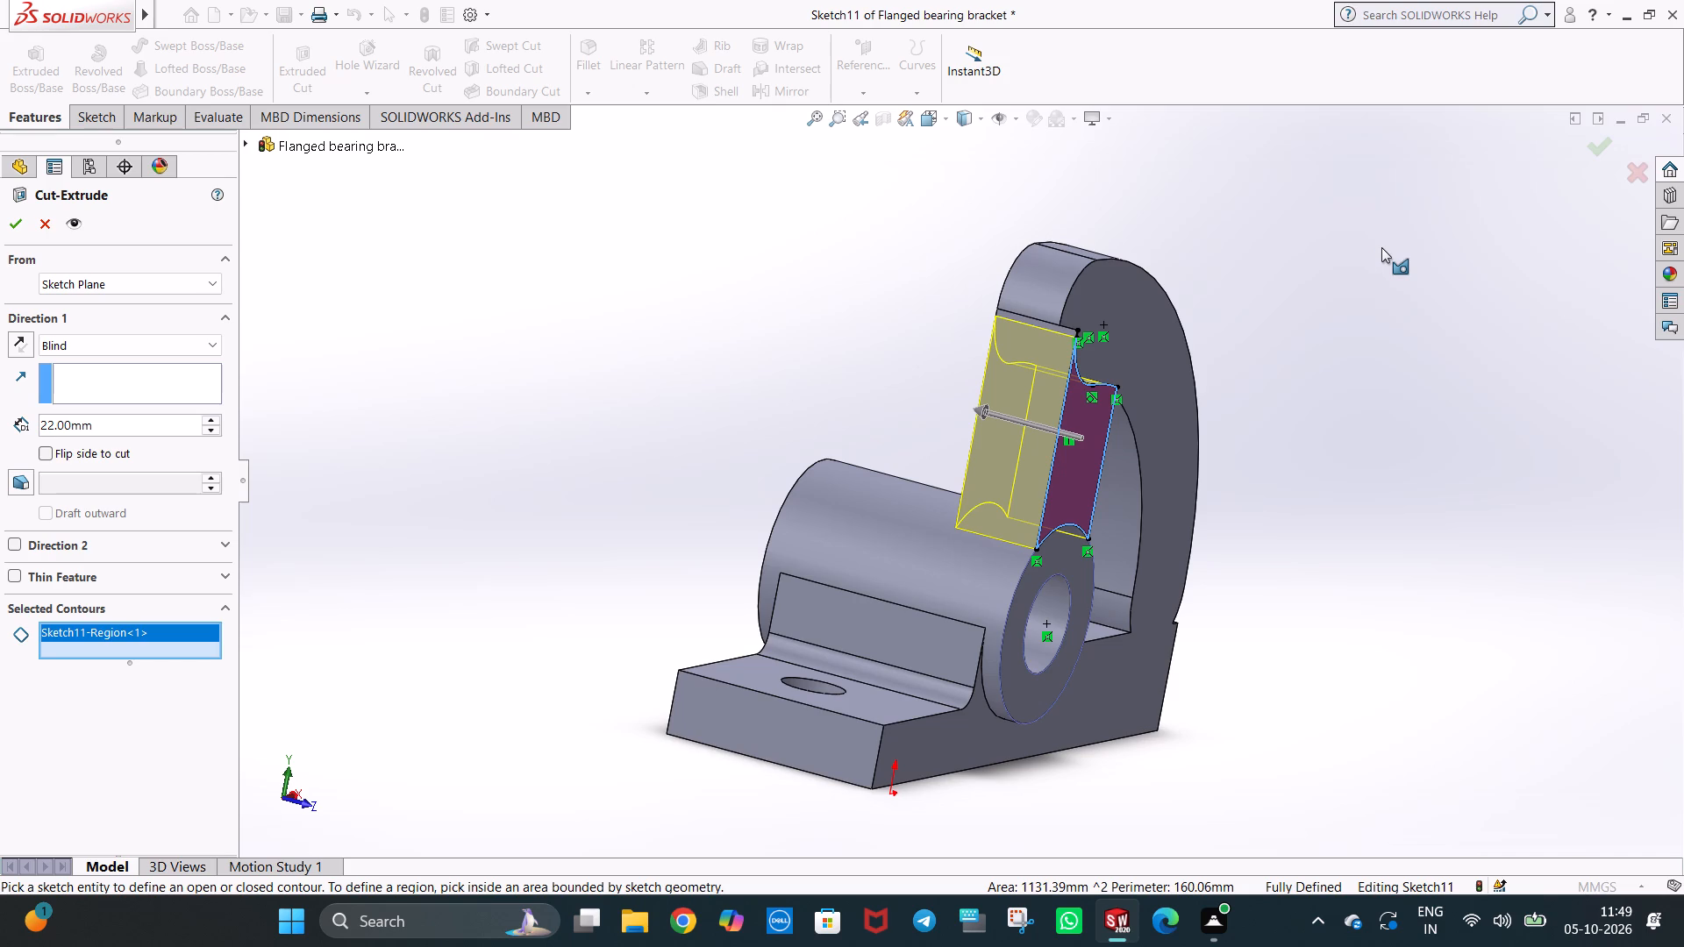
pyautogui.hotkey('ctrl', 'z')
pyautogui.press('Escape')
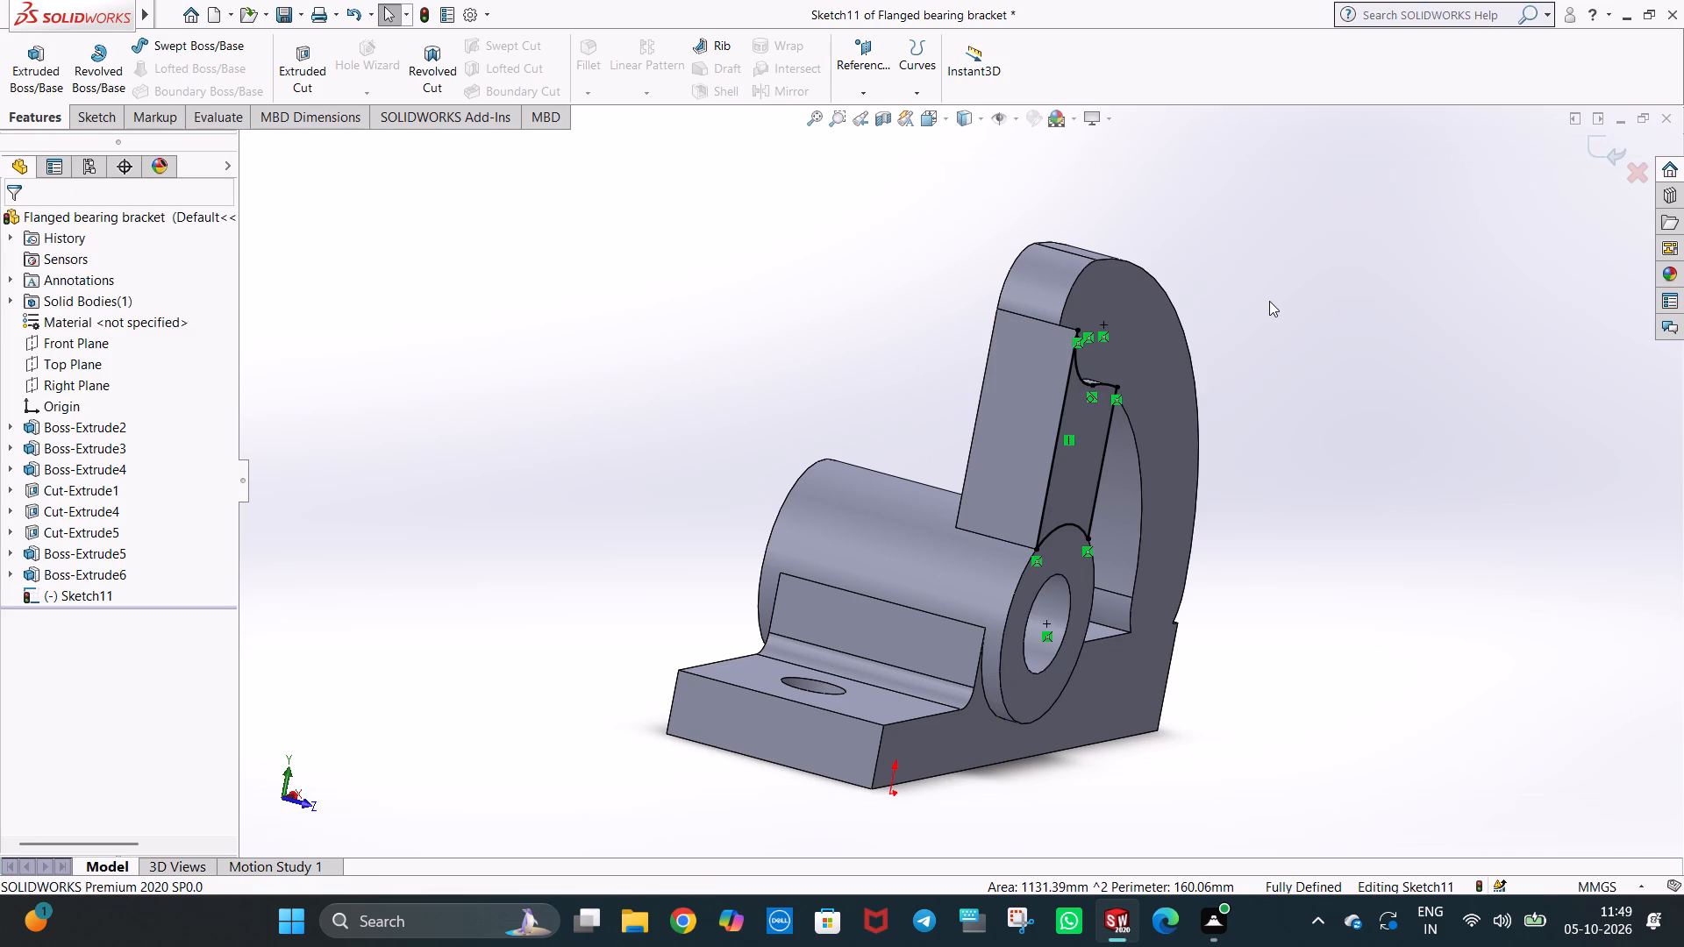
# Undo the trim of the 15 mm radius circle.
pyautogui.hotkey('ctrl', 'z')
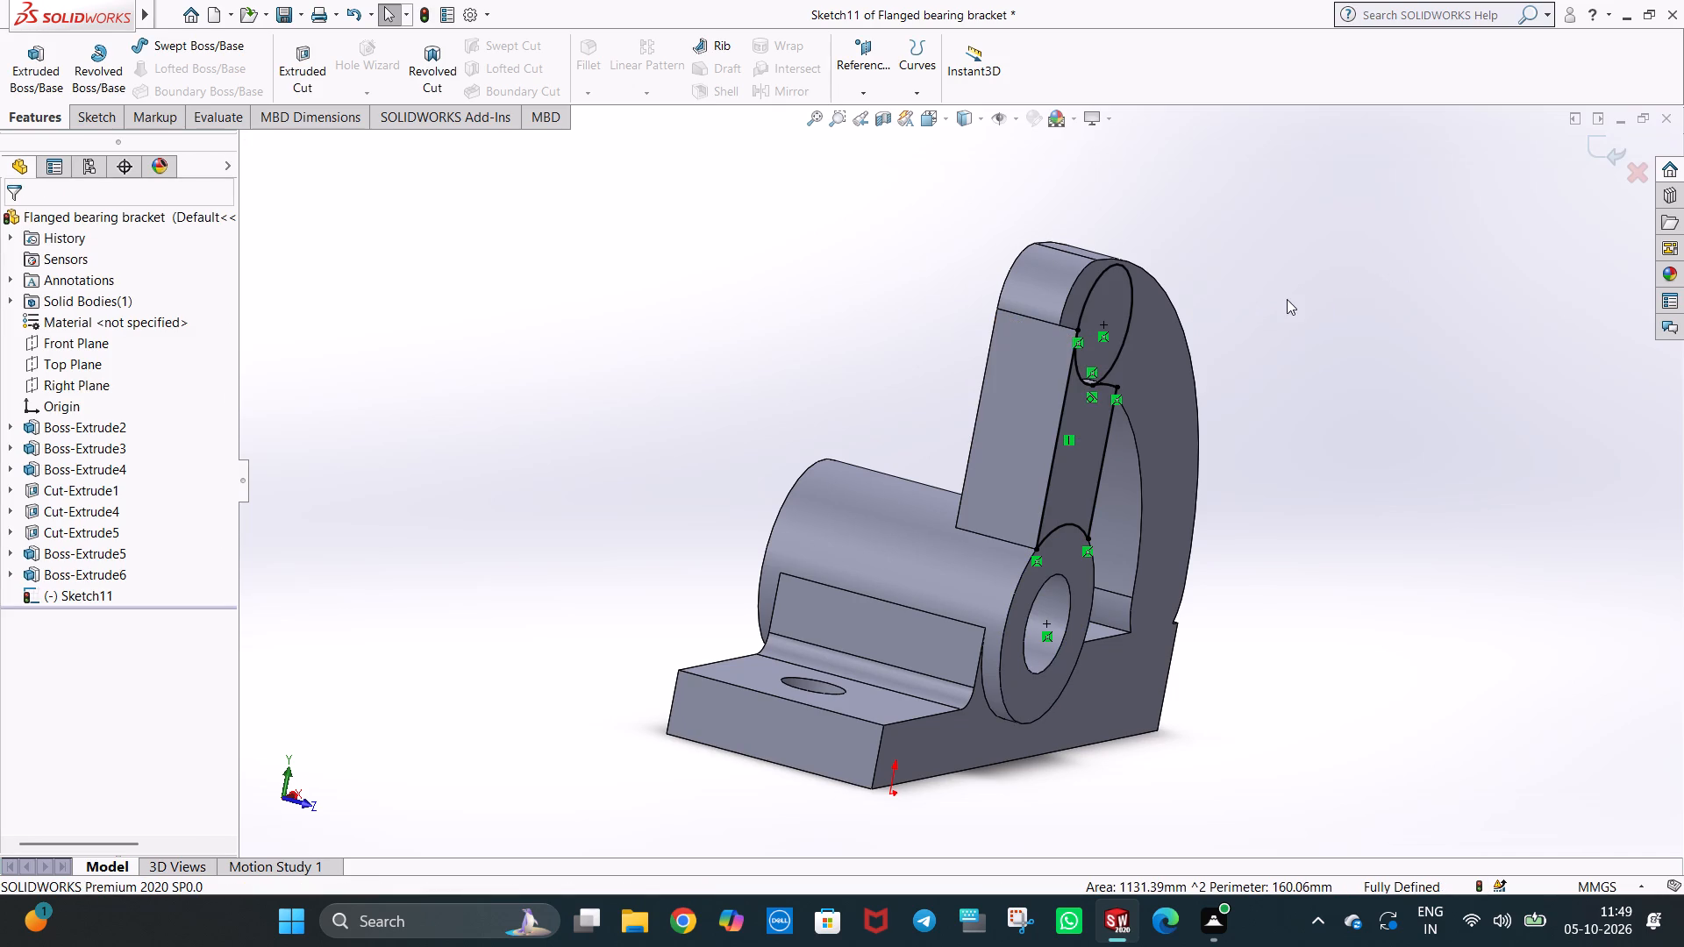
# Examine how the circle and link profile meet the arm's rounded end from several angles and in front view.
pyautogui.moveTo(1288, 299); pyautogui.dragTo(1267, 385, button='middle')
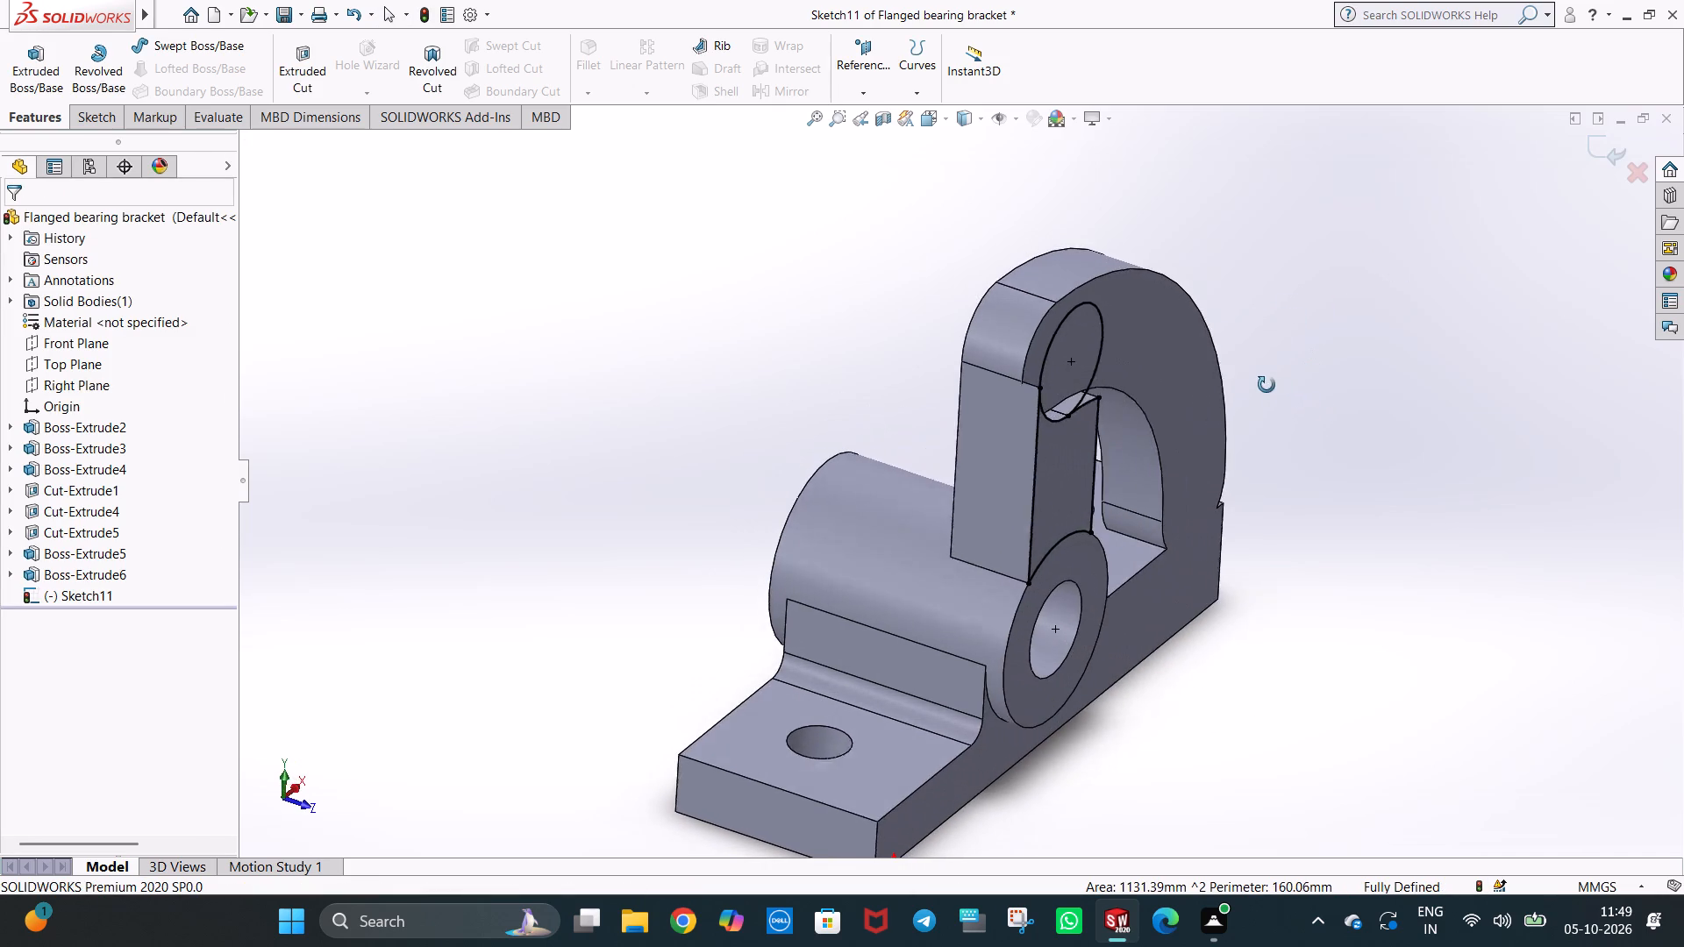
pyautogui.moveTo(1267, 385); pyautogui.dragTo(1245, 380, button='middle')
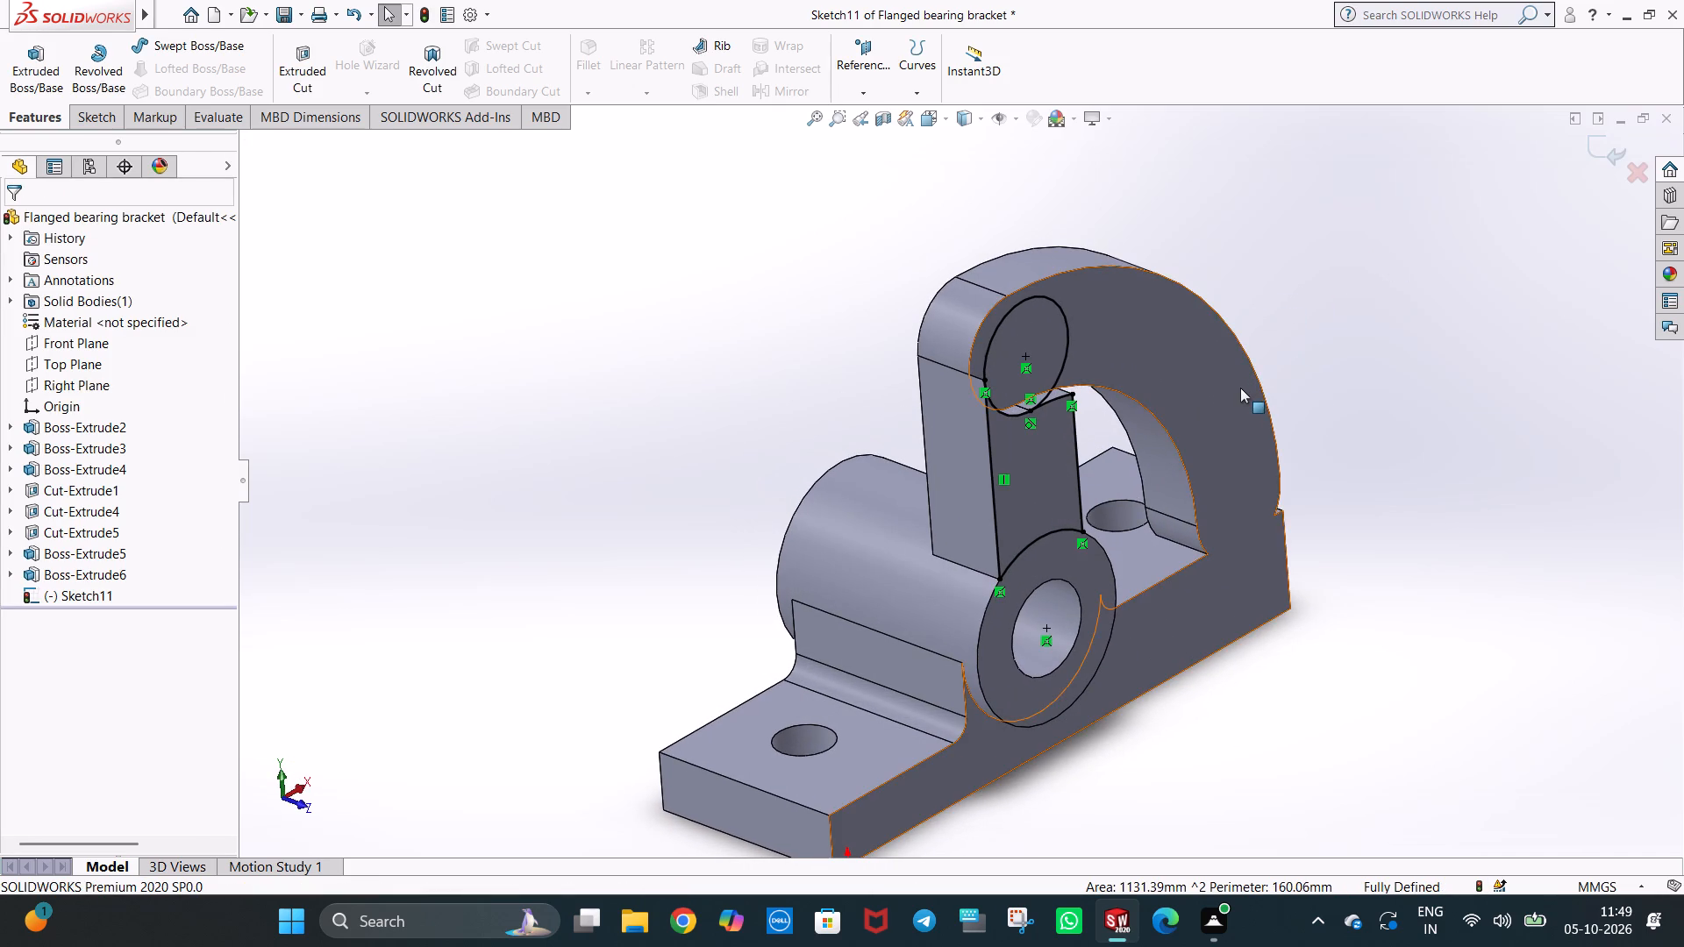
pyautogui.hotkey('ctrl', '1')
pyautogui.click(1220, 213)
pyautogui.moveTo(931, 272); pyautogui.dragTo(942, 279, button='middle')
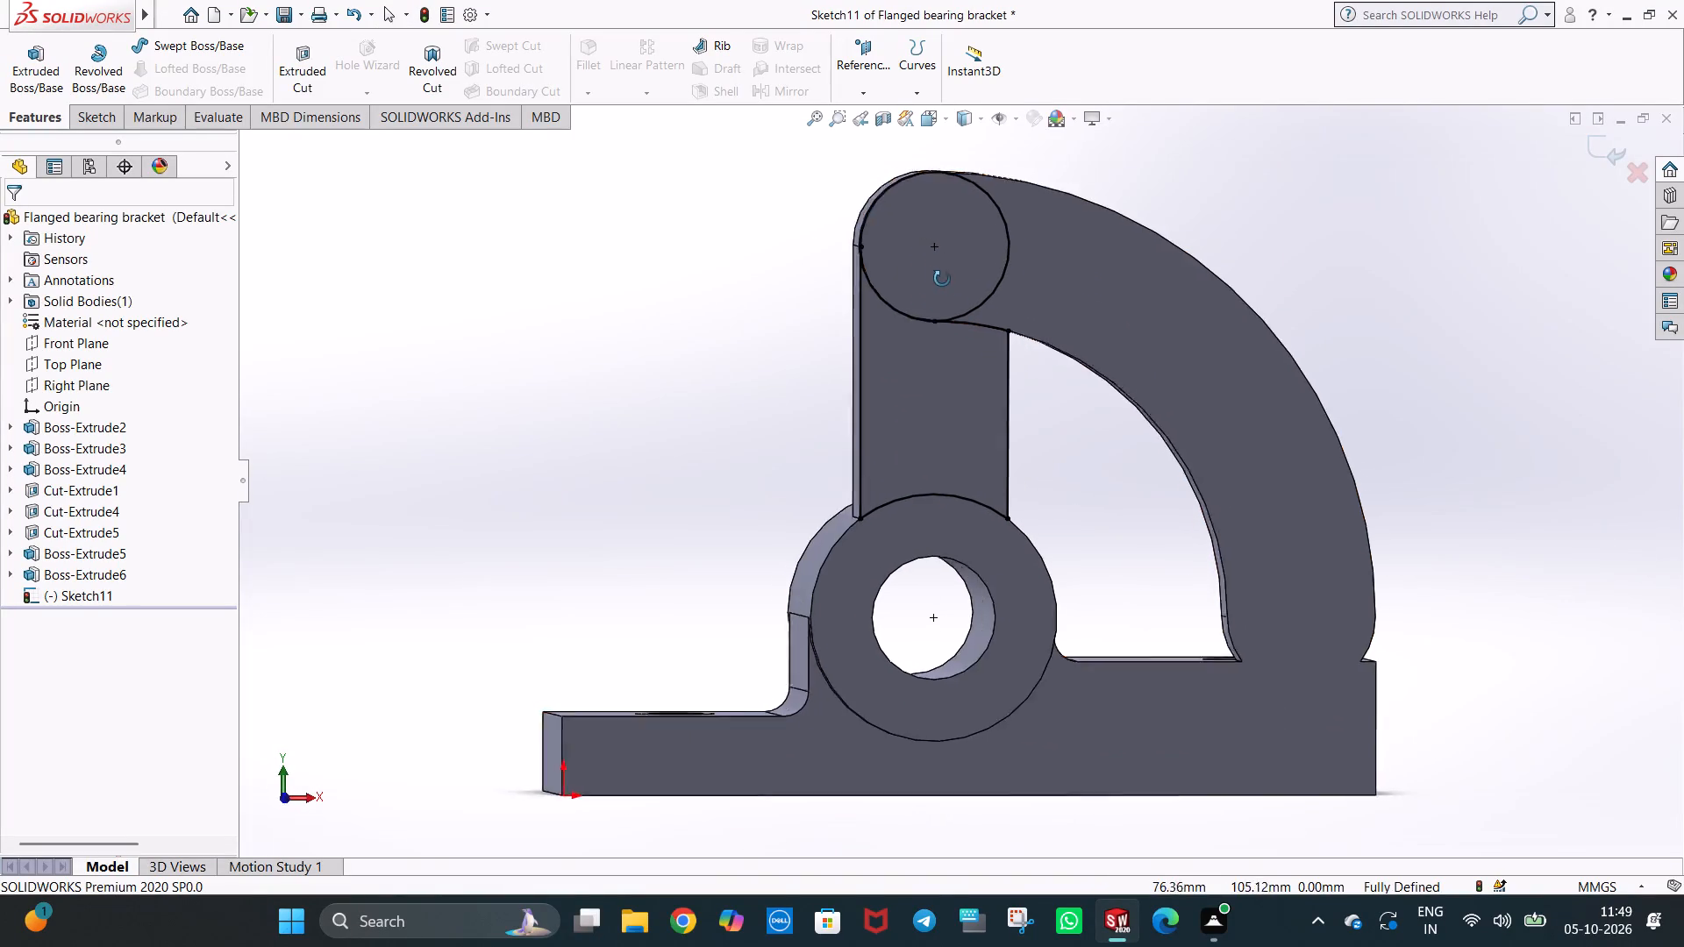
pyautogui.moveTo(942, 279); pyautogui.dragTo(976, 315, button='middle')
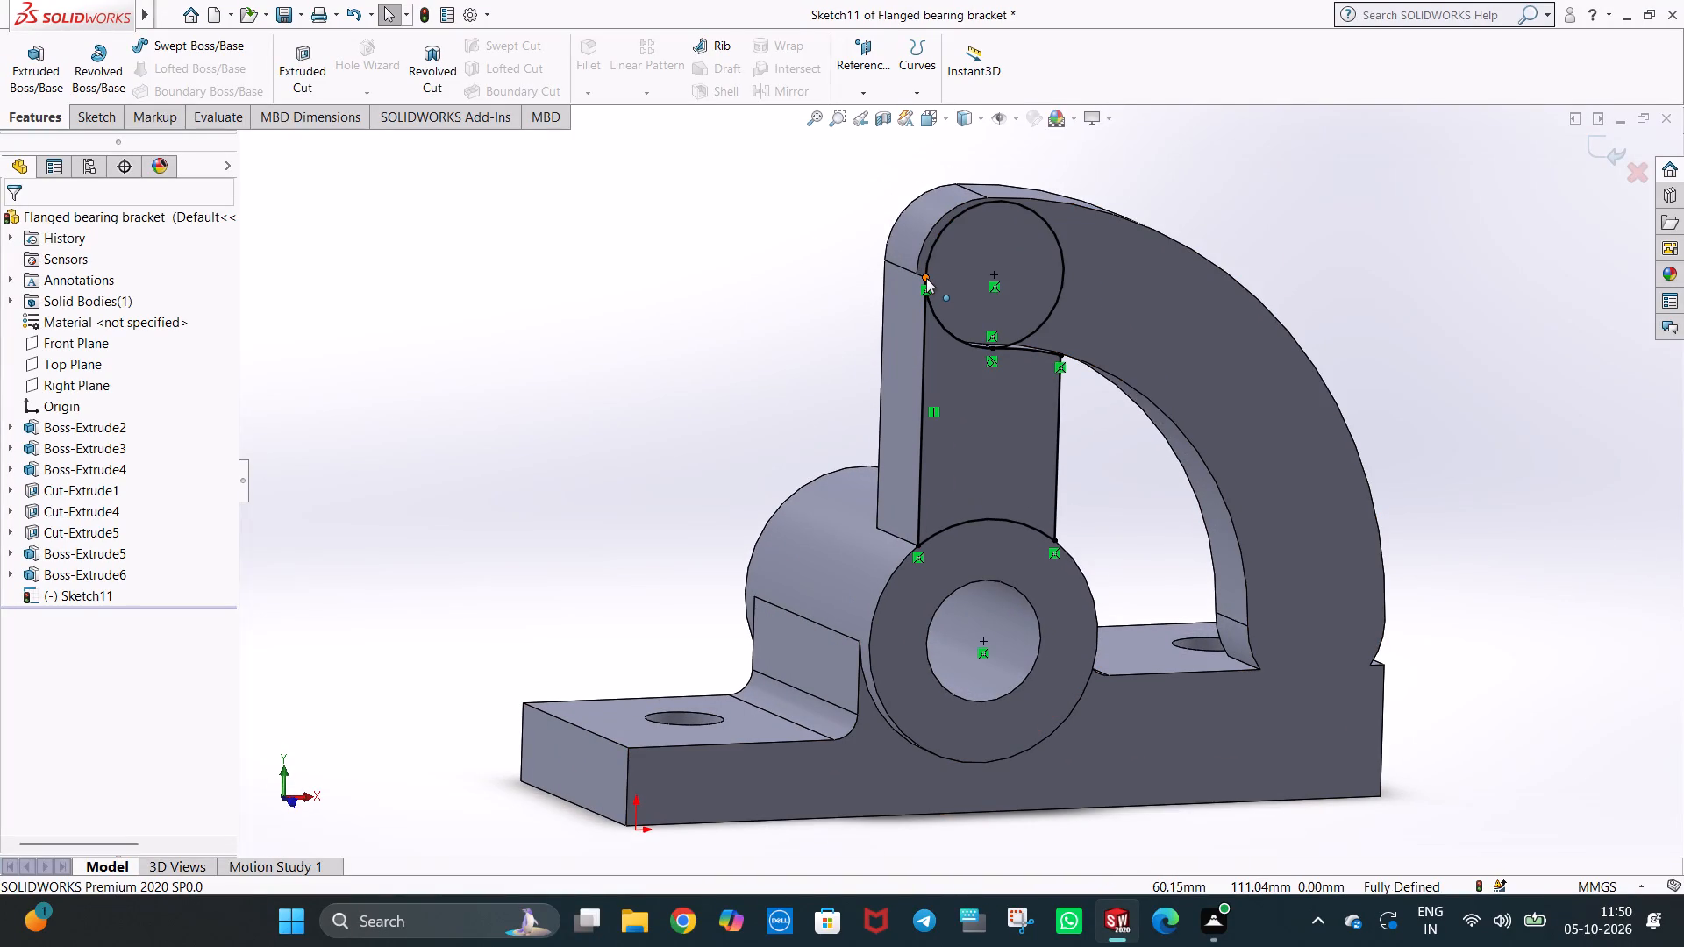
pyautogui.moveTo(1203, 363); pyautogui.dragTo(1281, 432, button='middle')
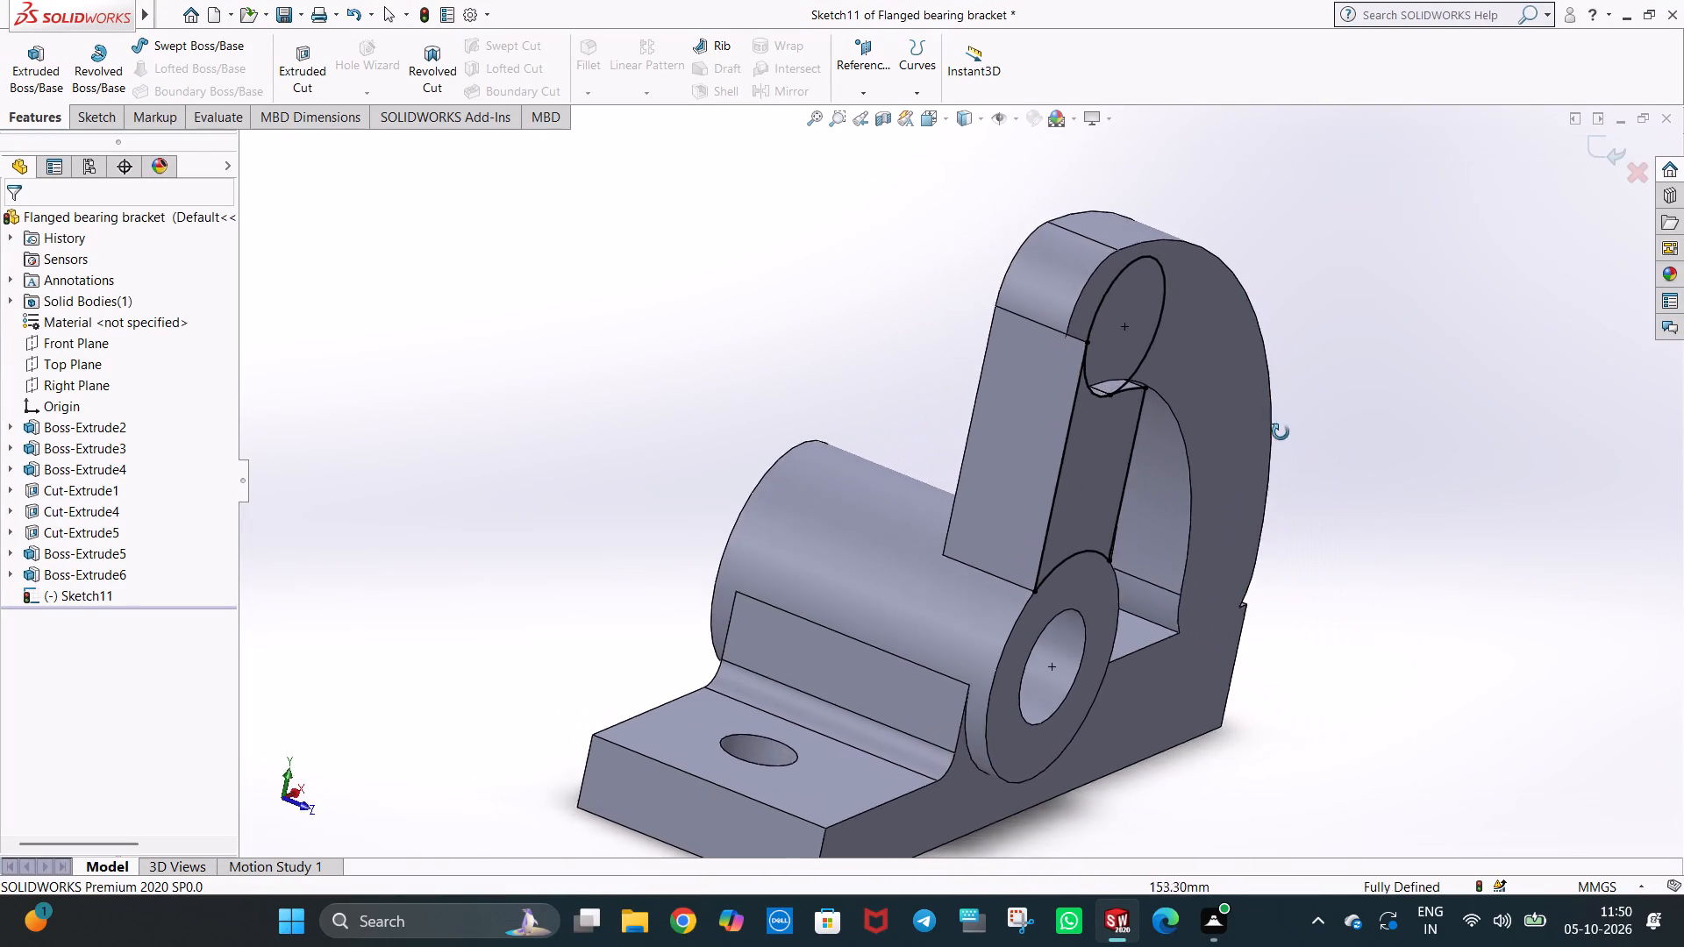
pyautogui.moveTo(1281, 432); pyautogui.dragTo(1256, 452, button='middle')
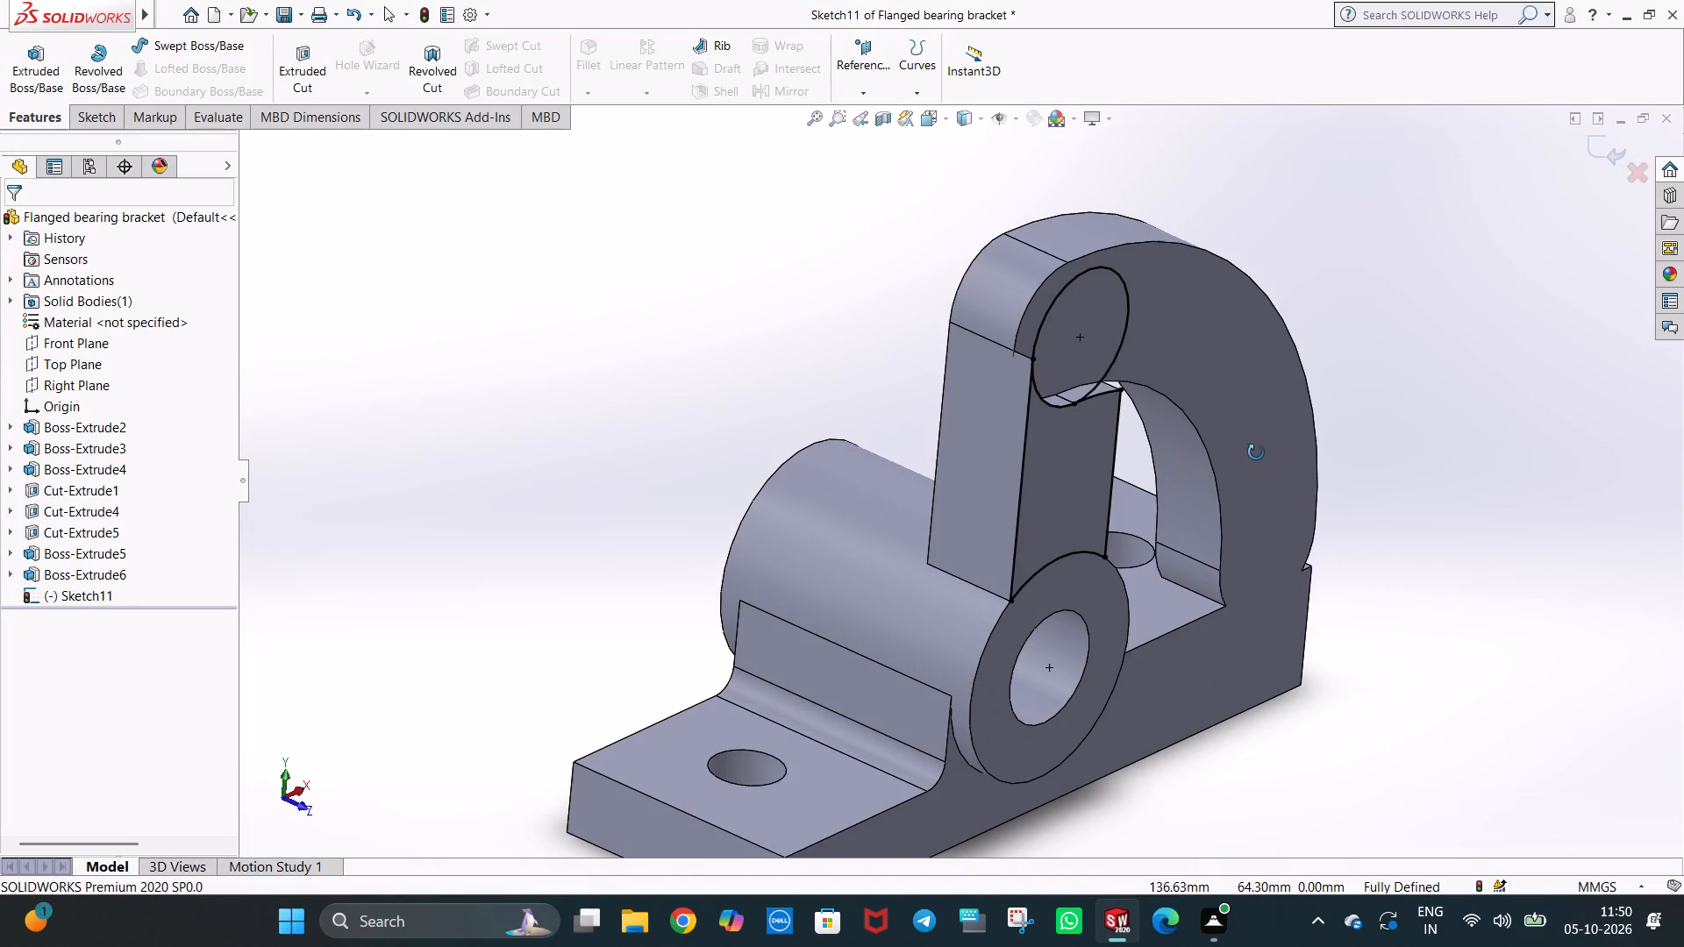
pyautogui.moveTo(1256, 452); pyautogui.dragTo(1238, 476, button='middle')
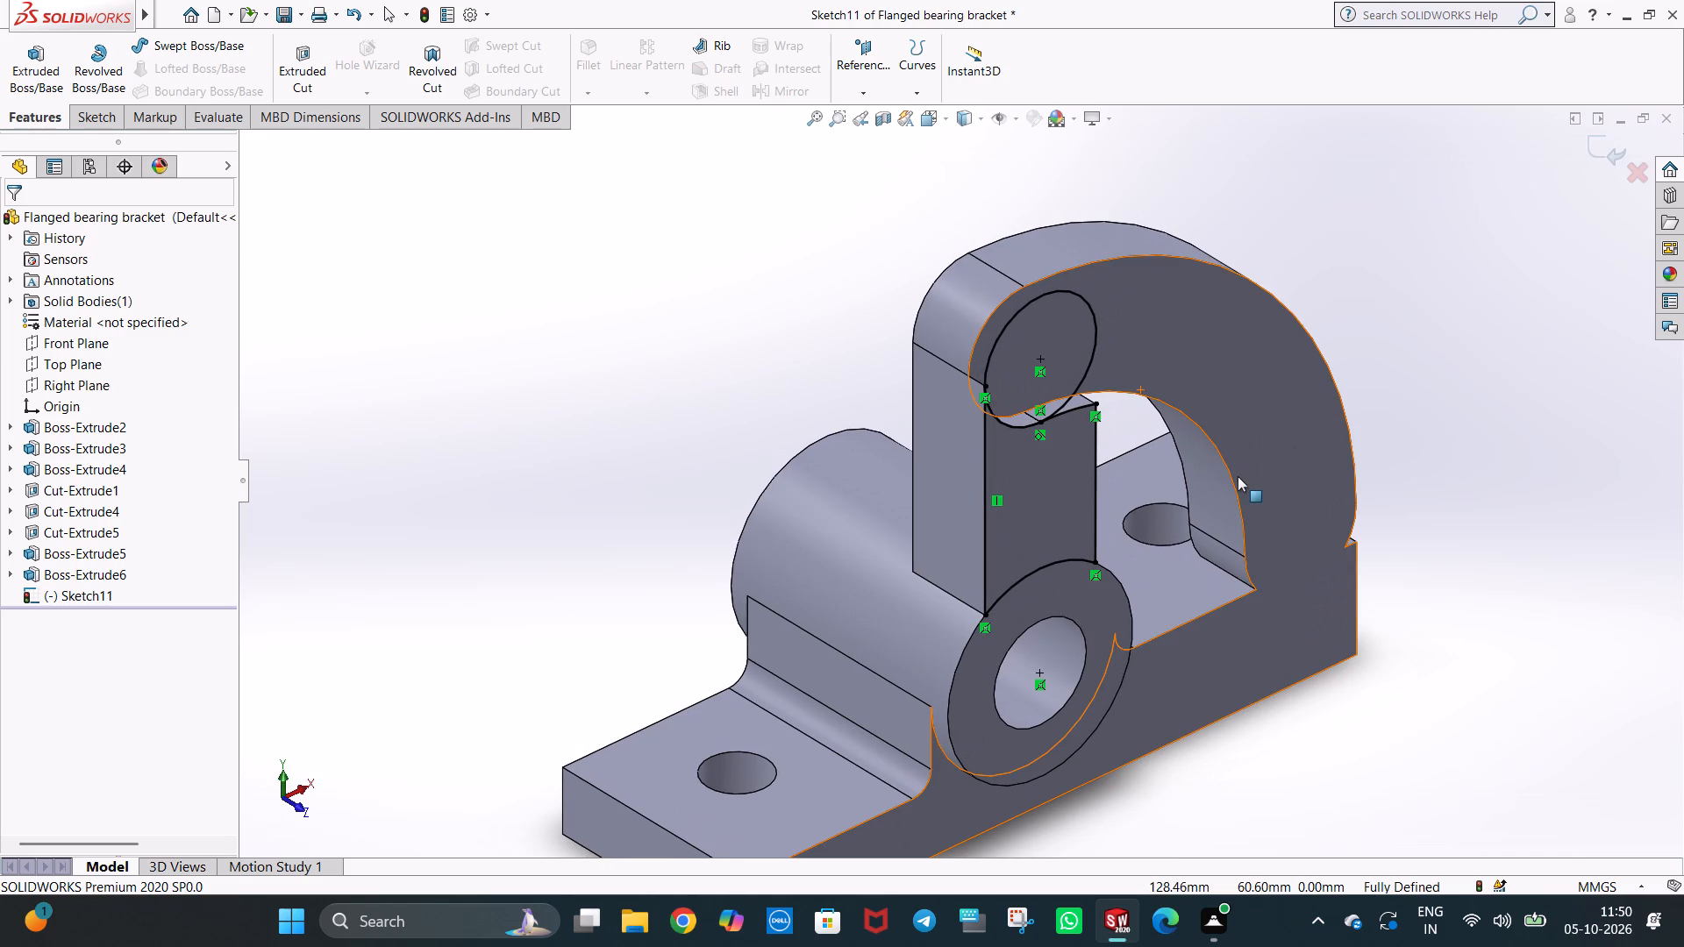
pyautogui.hotkey('ctrl', '1')
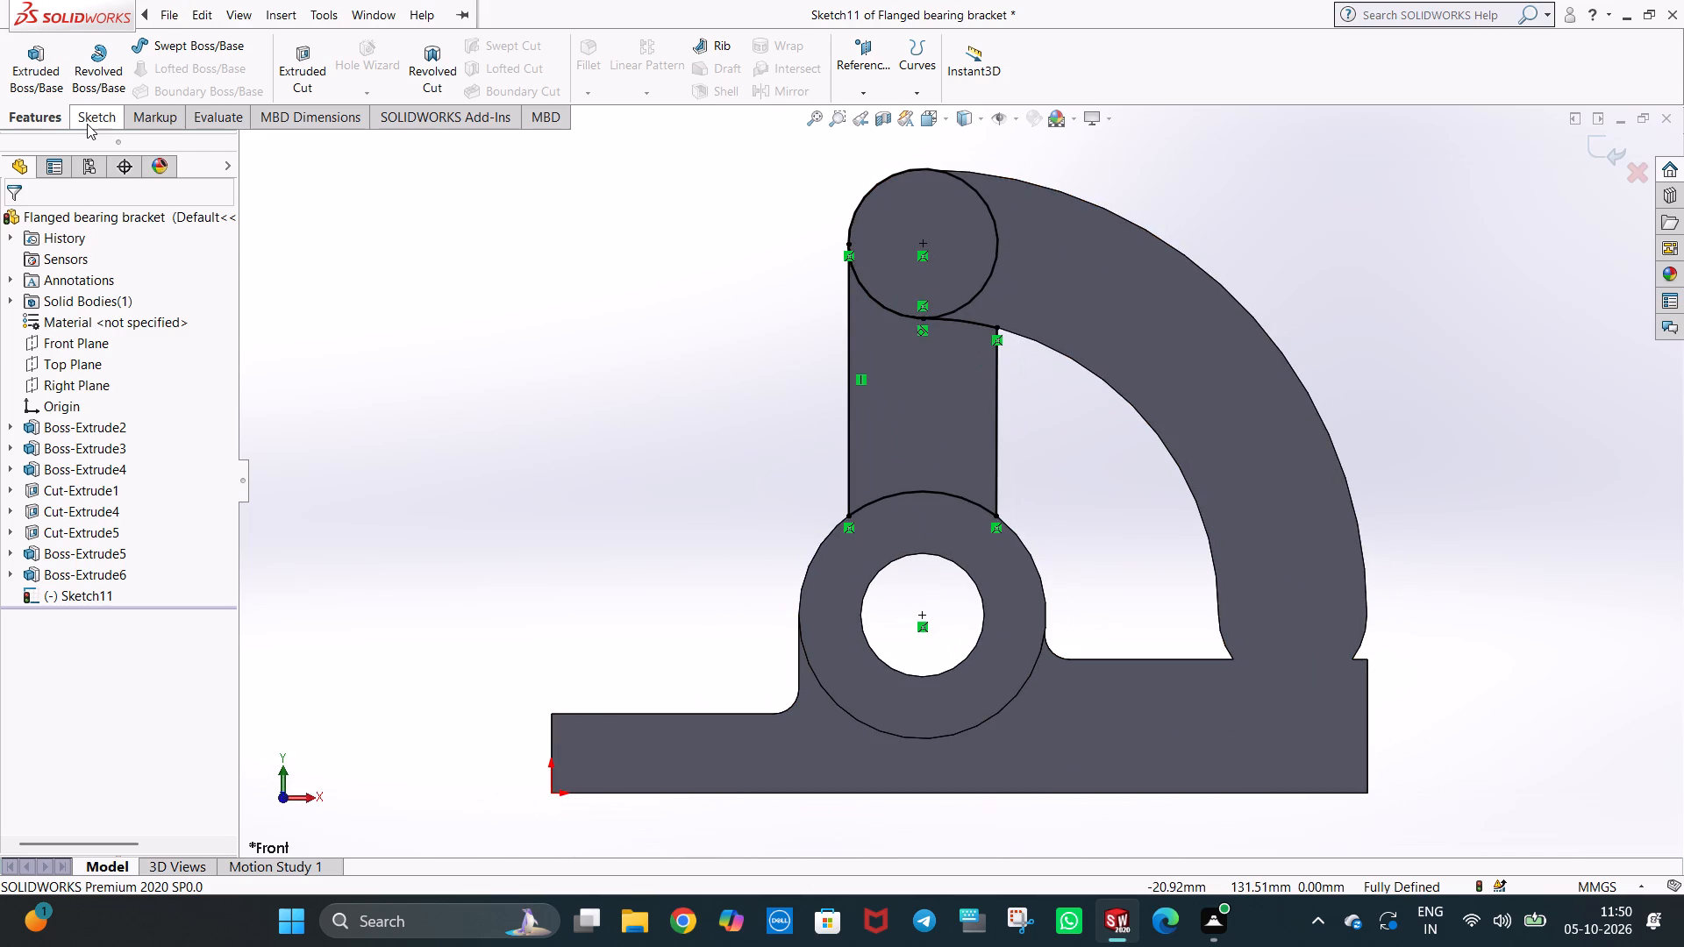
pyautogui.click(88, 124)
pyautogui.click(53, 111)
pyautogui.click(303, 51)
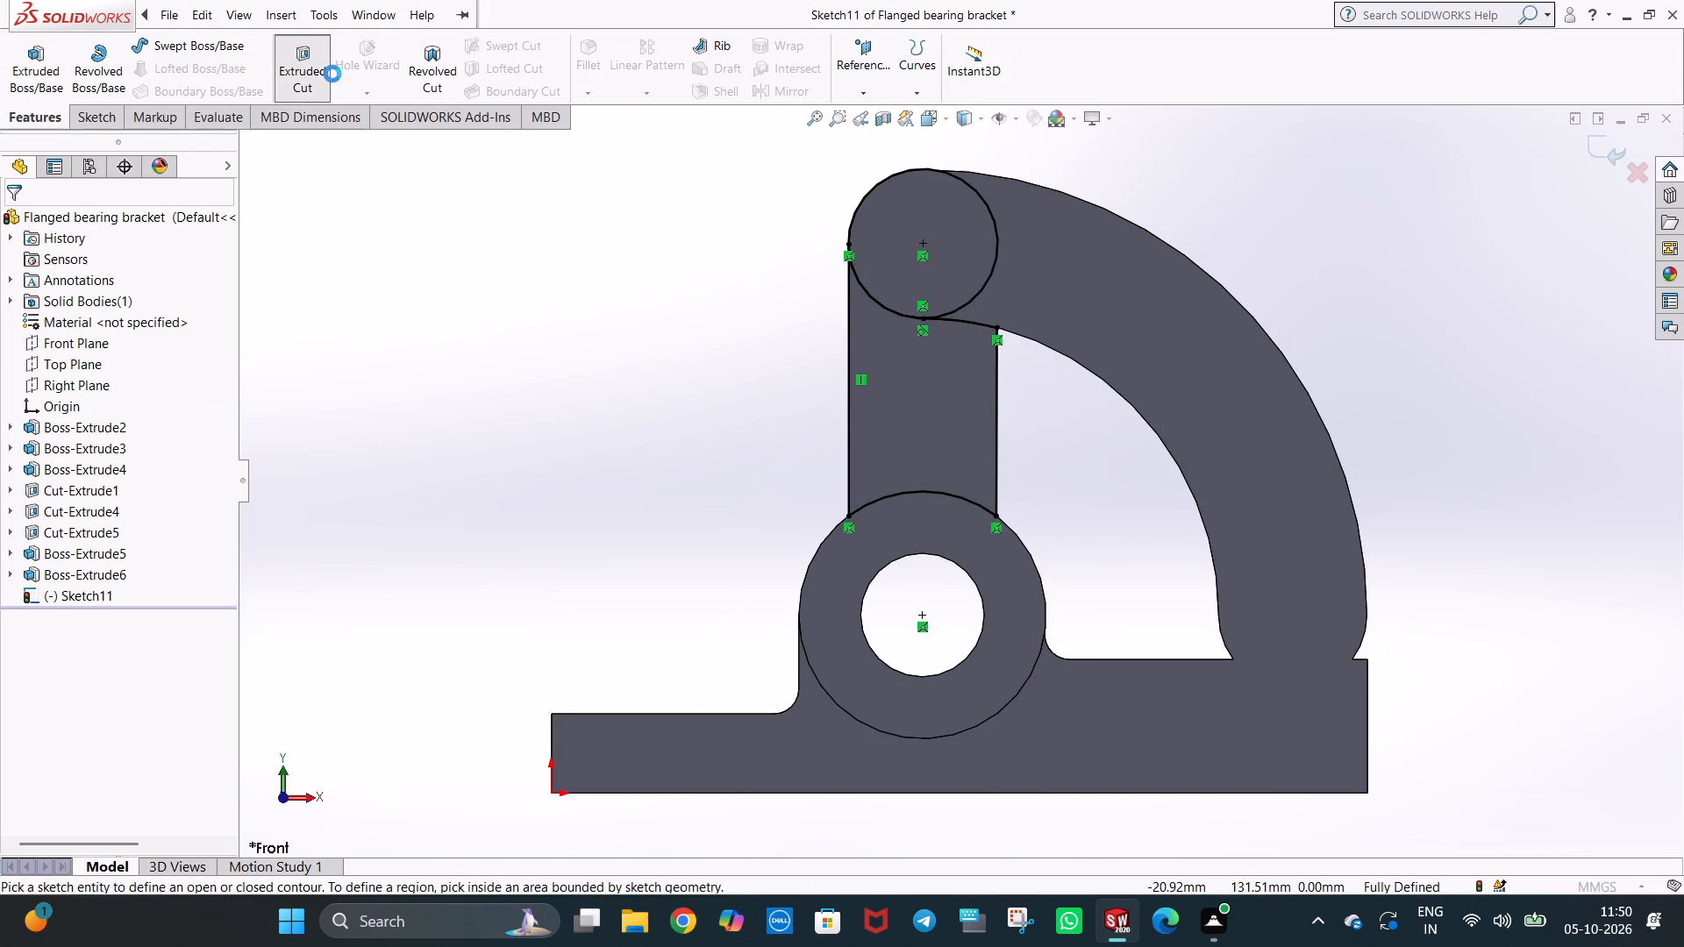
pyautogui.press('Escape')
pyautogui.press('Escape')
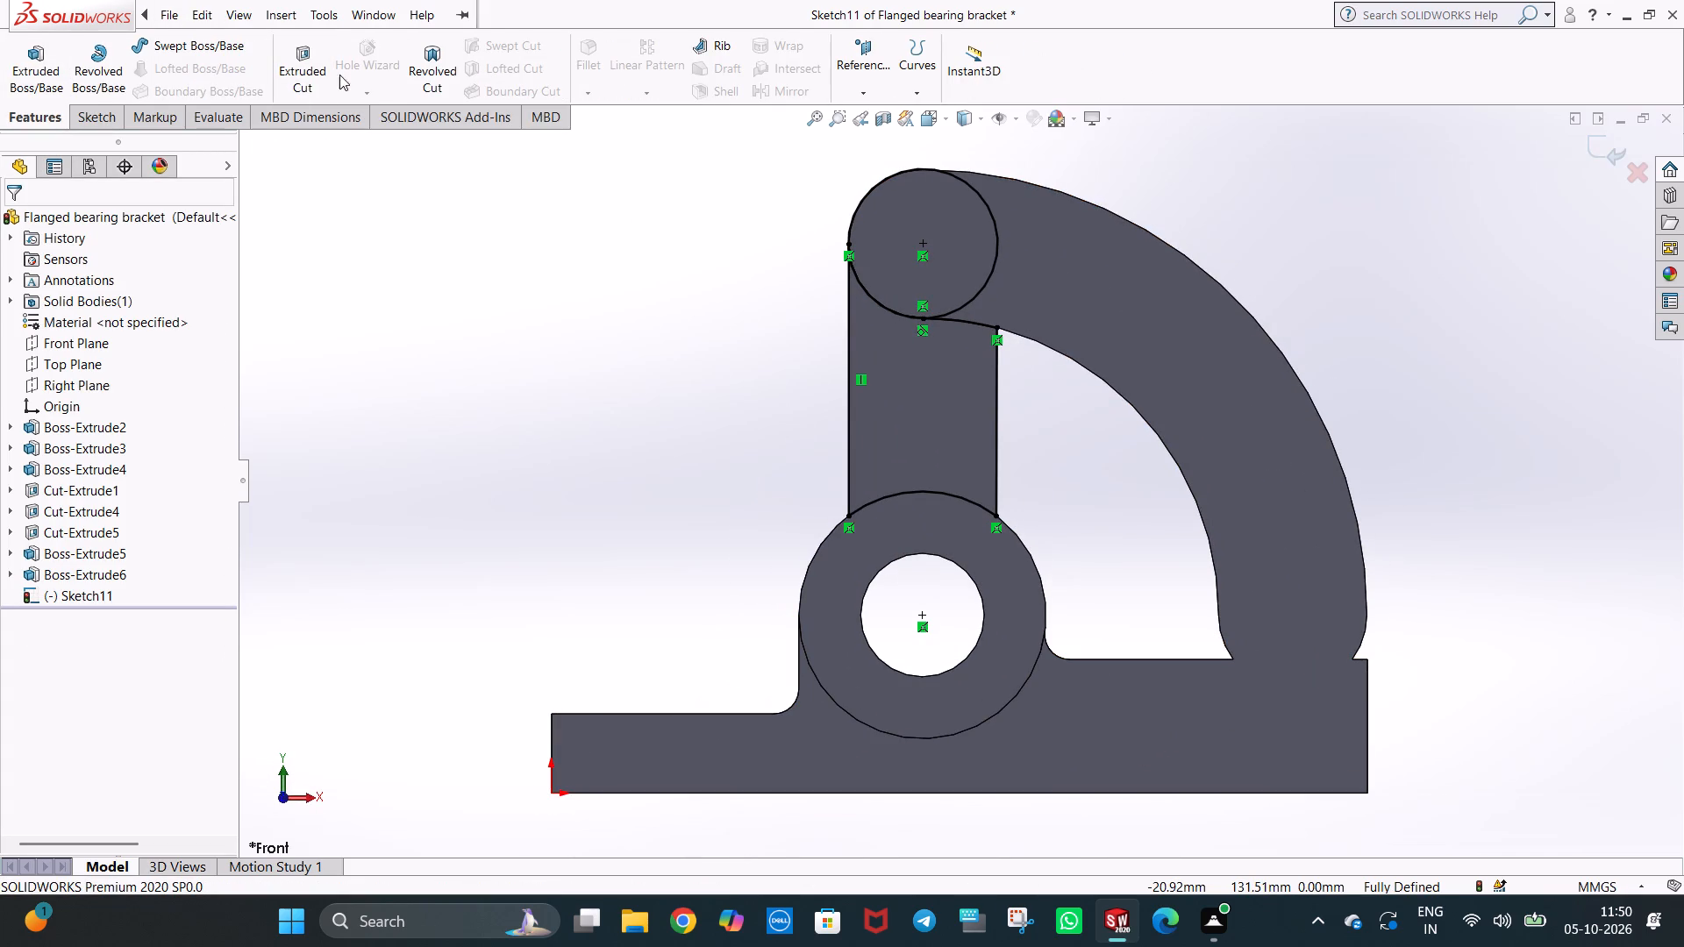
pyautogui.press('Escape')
# Trim the 15 mm radius circle down to the lower-left quarter arc that closes the link profile.
pyautogui.click(118, 121)
pyautogui.click(316, 67)
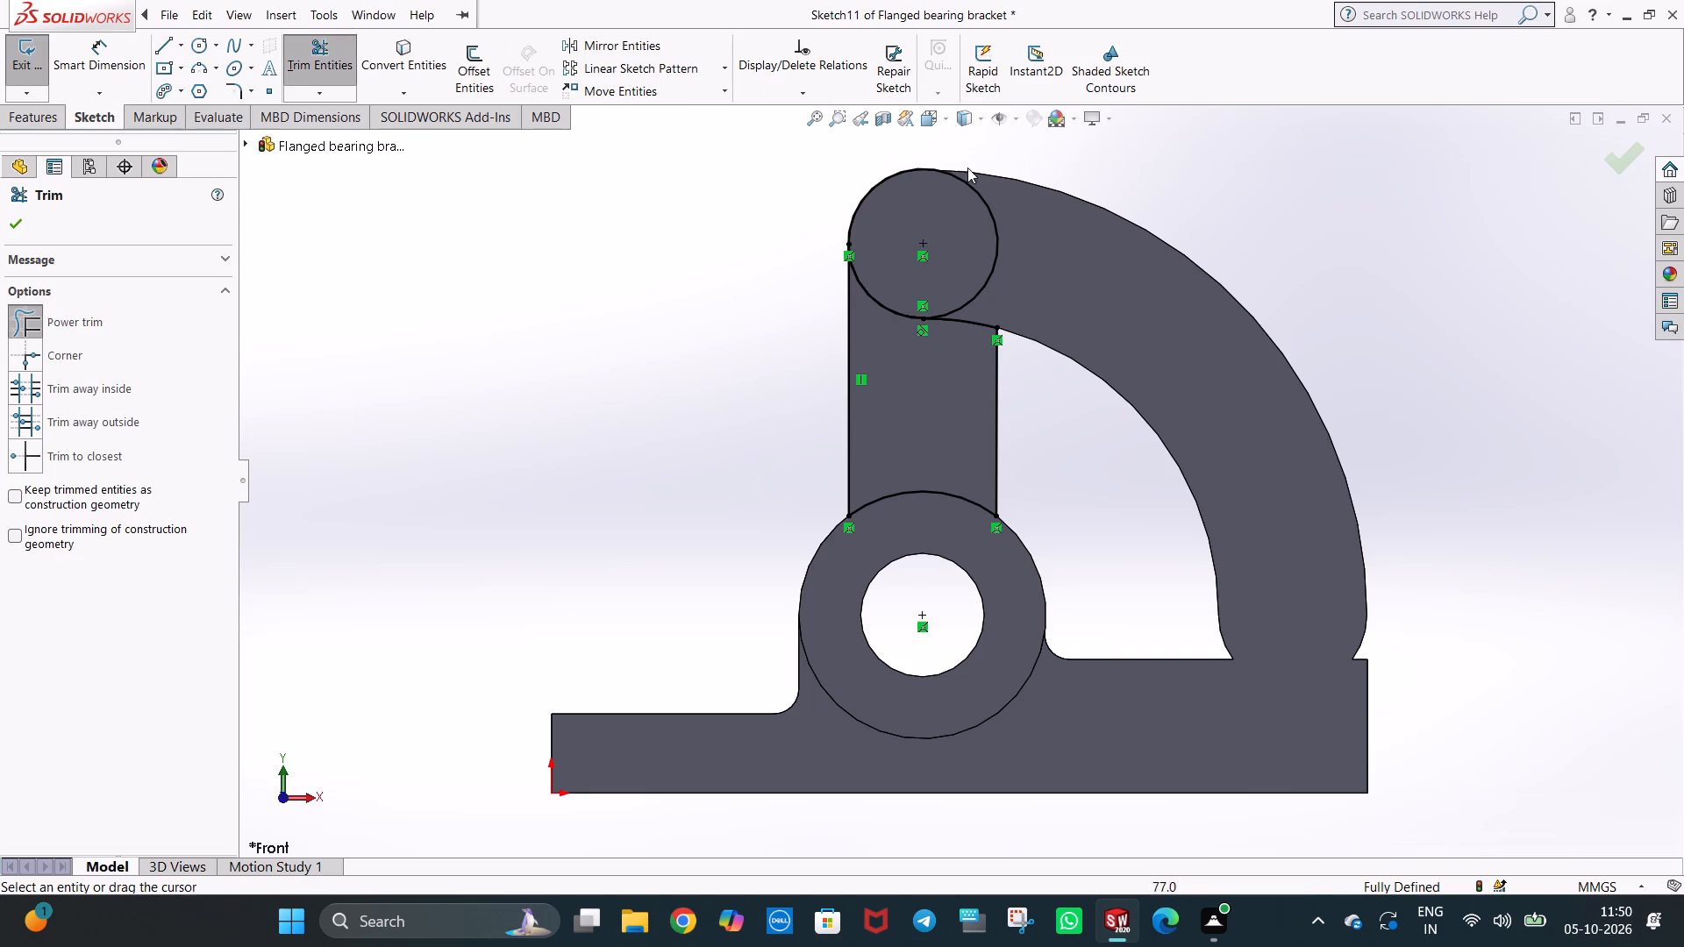
pyautogui.moveTo(1035, 225); pyautogui.dragTo(992, 225)
pyautogui.moveTo(950, 227); pyautogui.dragTo(1019, 331, button='middle')
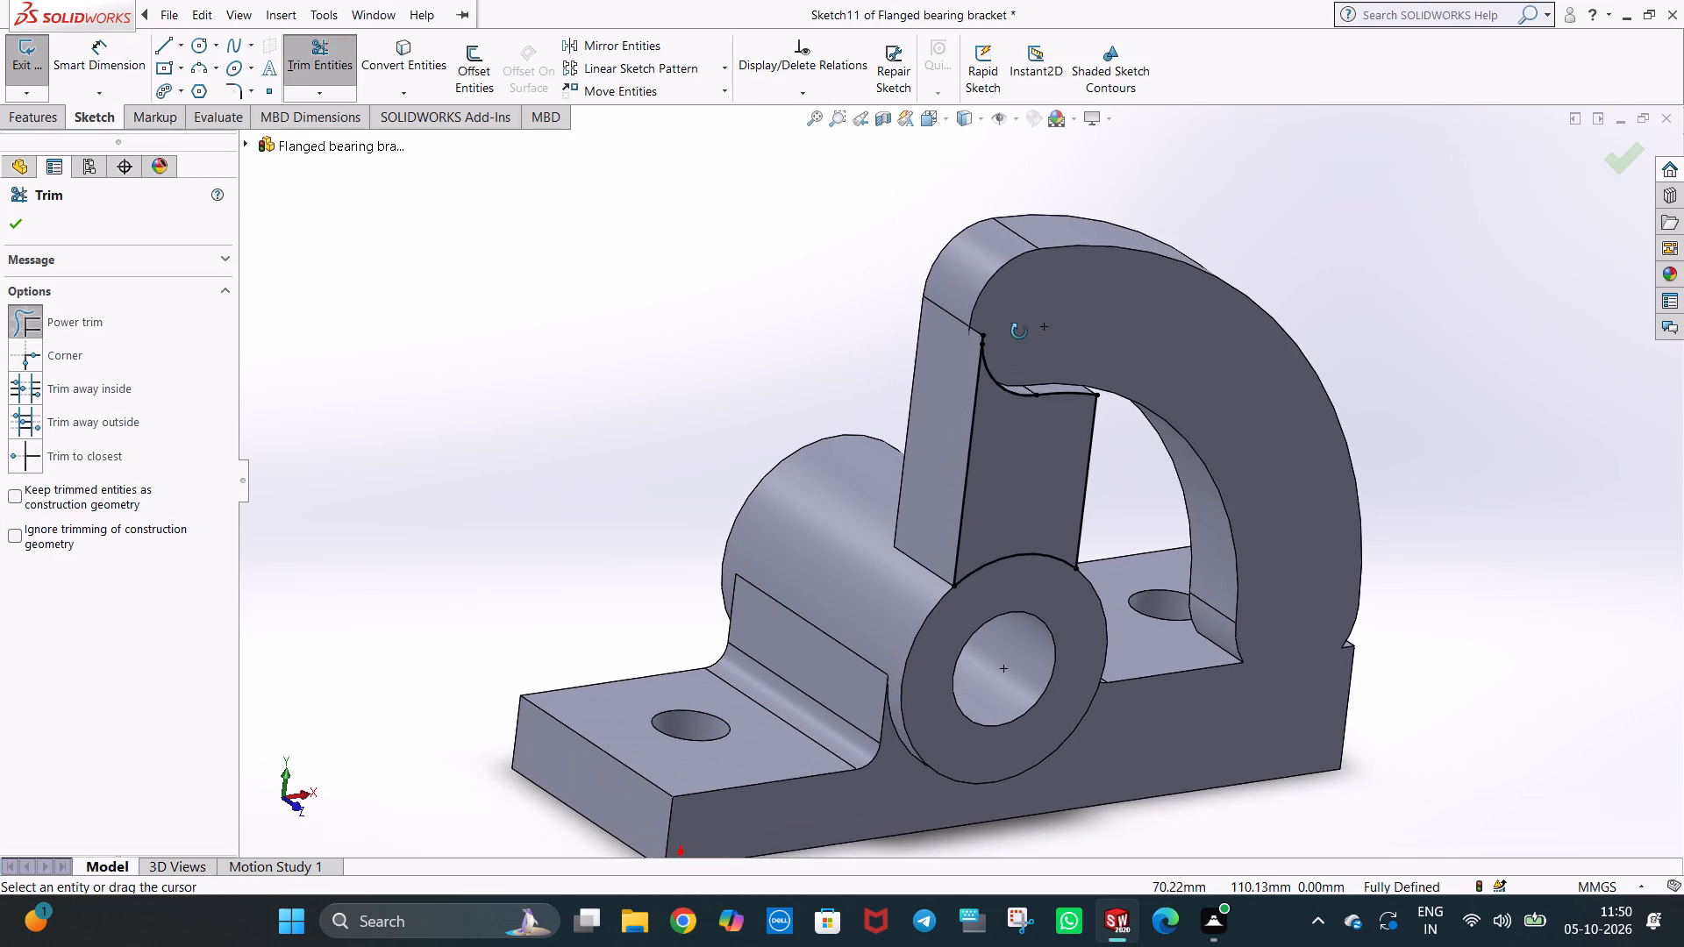
pyautogui.moveTo(1019, 331); pyautogui.dragTo(1020, 331, button='middle')
pyautogui.press('Escape')
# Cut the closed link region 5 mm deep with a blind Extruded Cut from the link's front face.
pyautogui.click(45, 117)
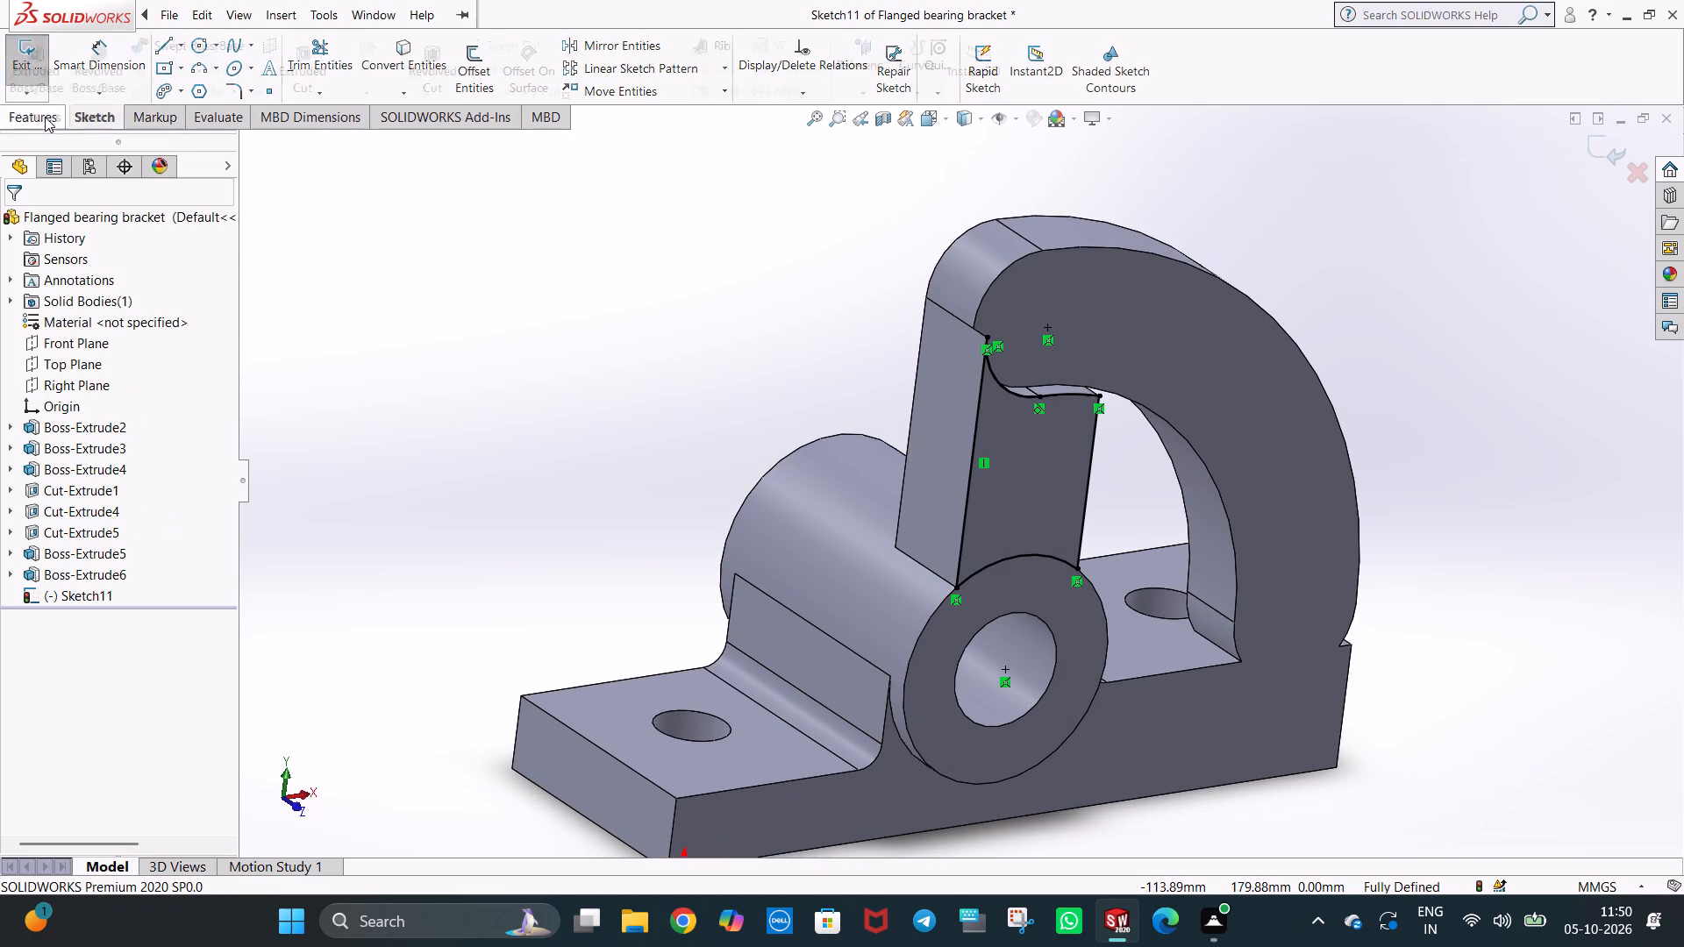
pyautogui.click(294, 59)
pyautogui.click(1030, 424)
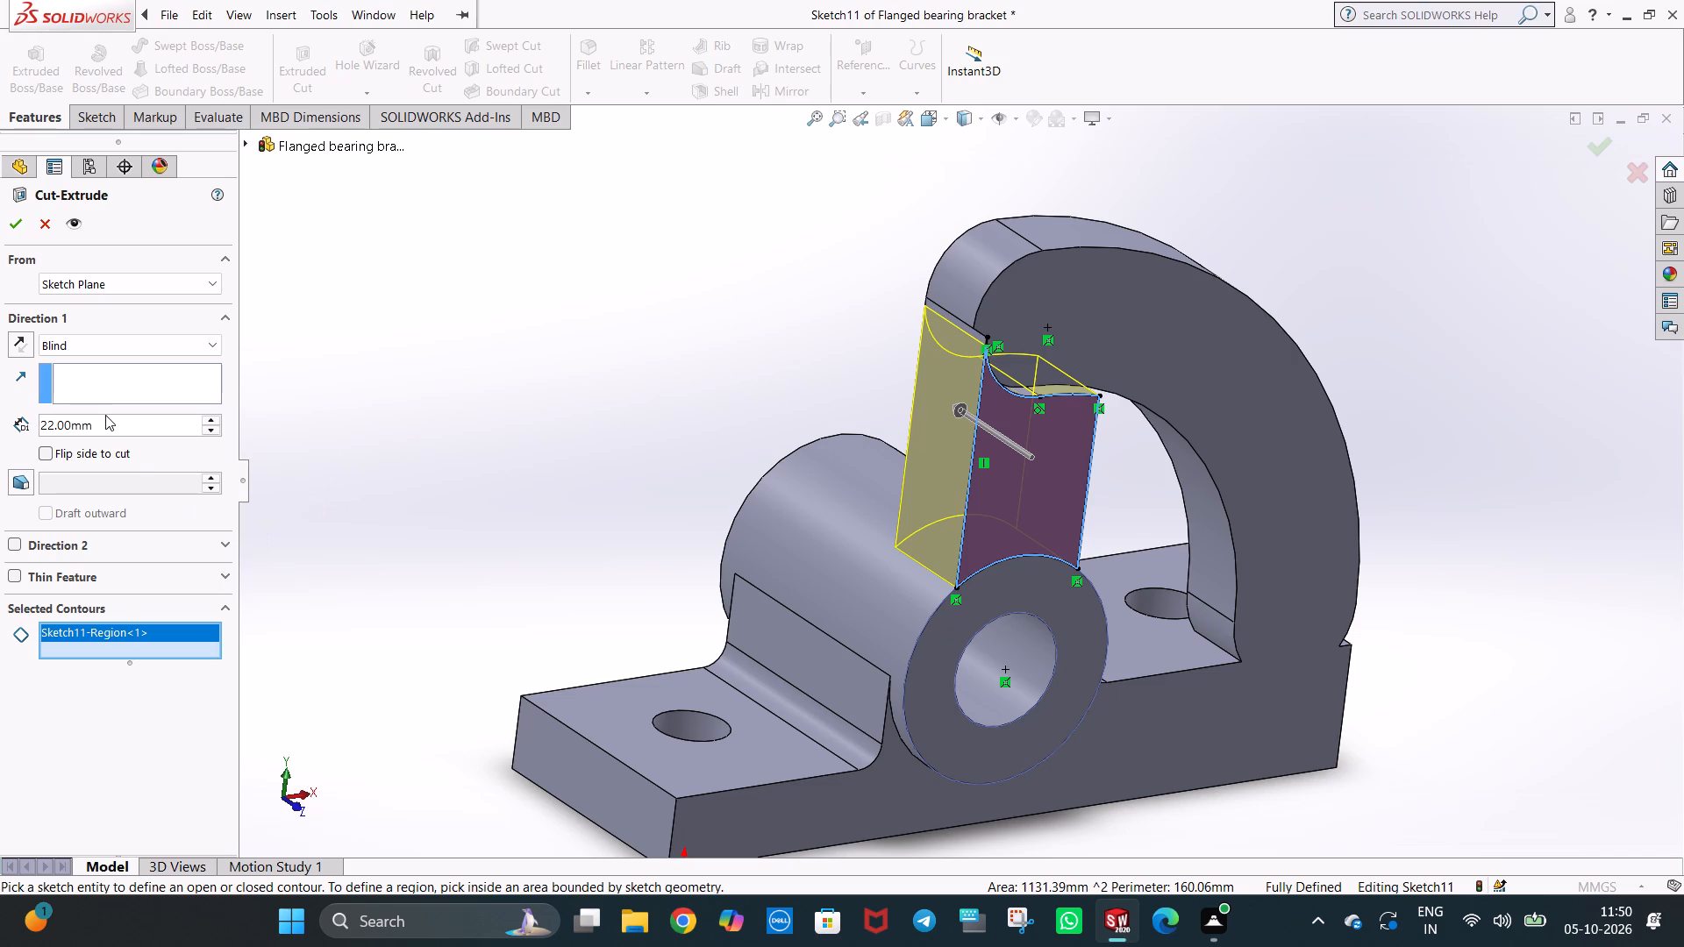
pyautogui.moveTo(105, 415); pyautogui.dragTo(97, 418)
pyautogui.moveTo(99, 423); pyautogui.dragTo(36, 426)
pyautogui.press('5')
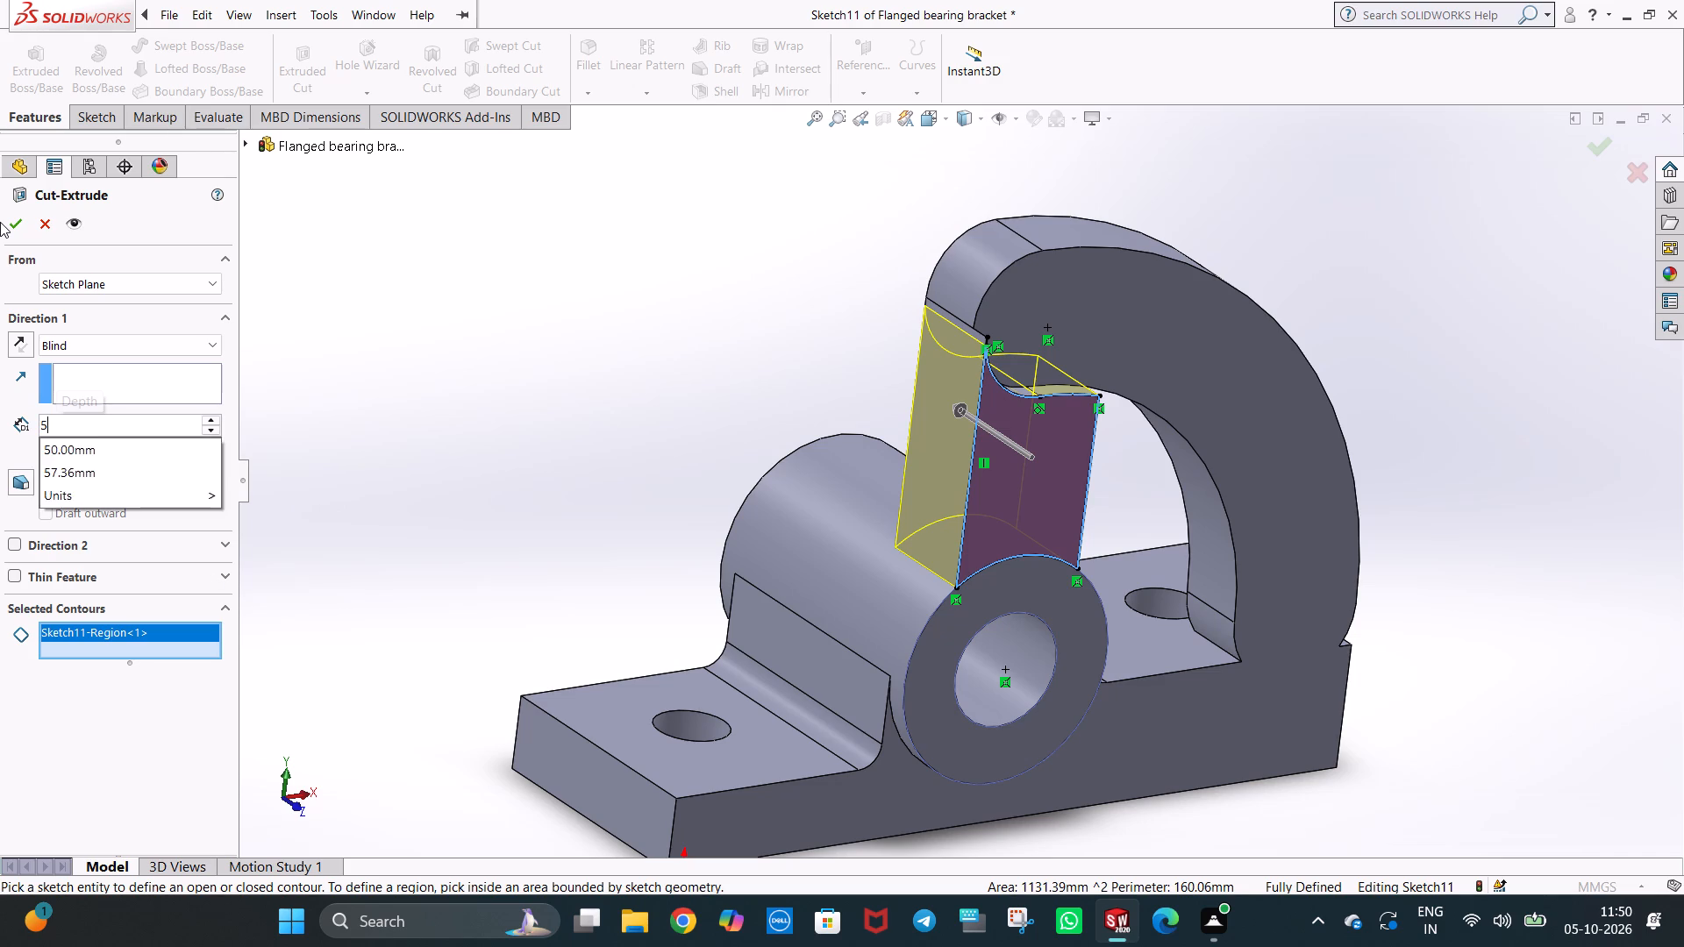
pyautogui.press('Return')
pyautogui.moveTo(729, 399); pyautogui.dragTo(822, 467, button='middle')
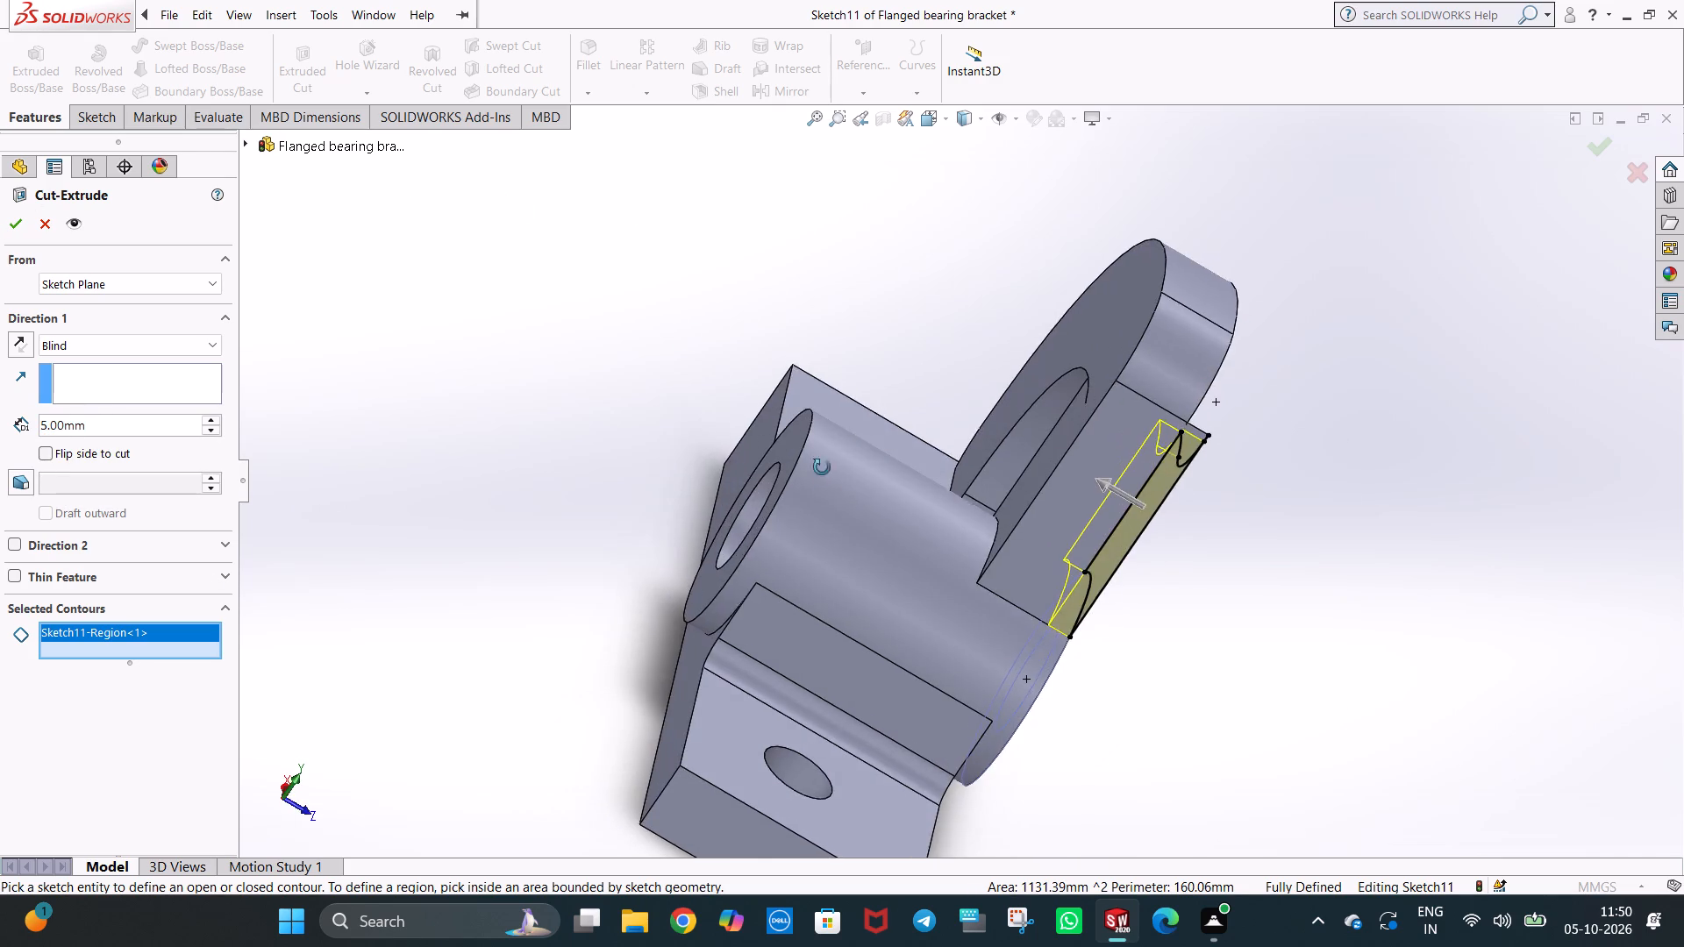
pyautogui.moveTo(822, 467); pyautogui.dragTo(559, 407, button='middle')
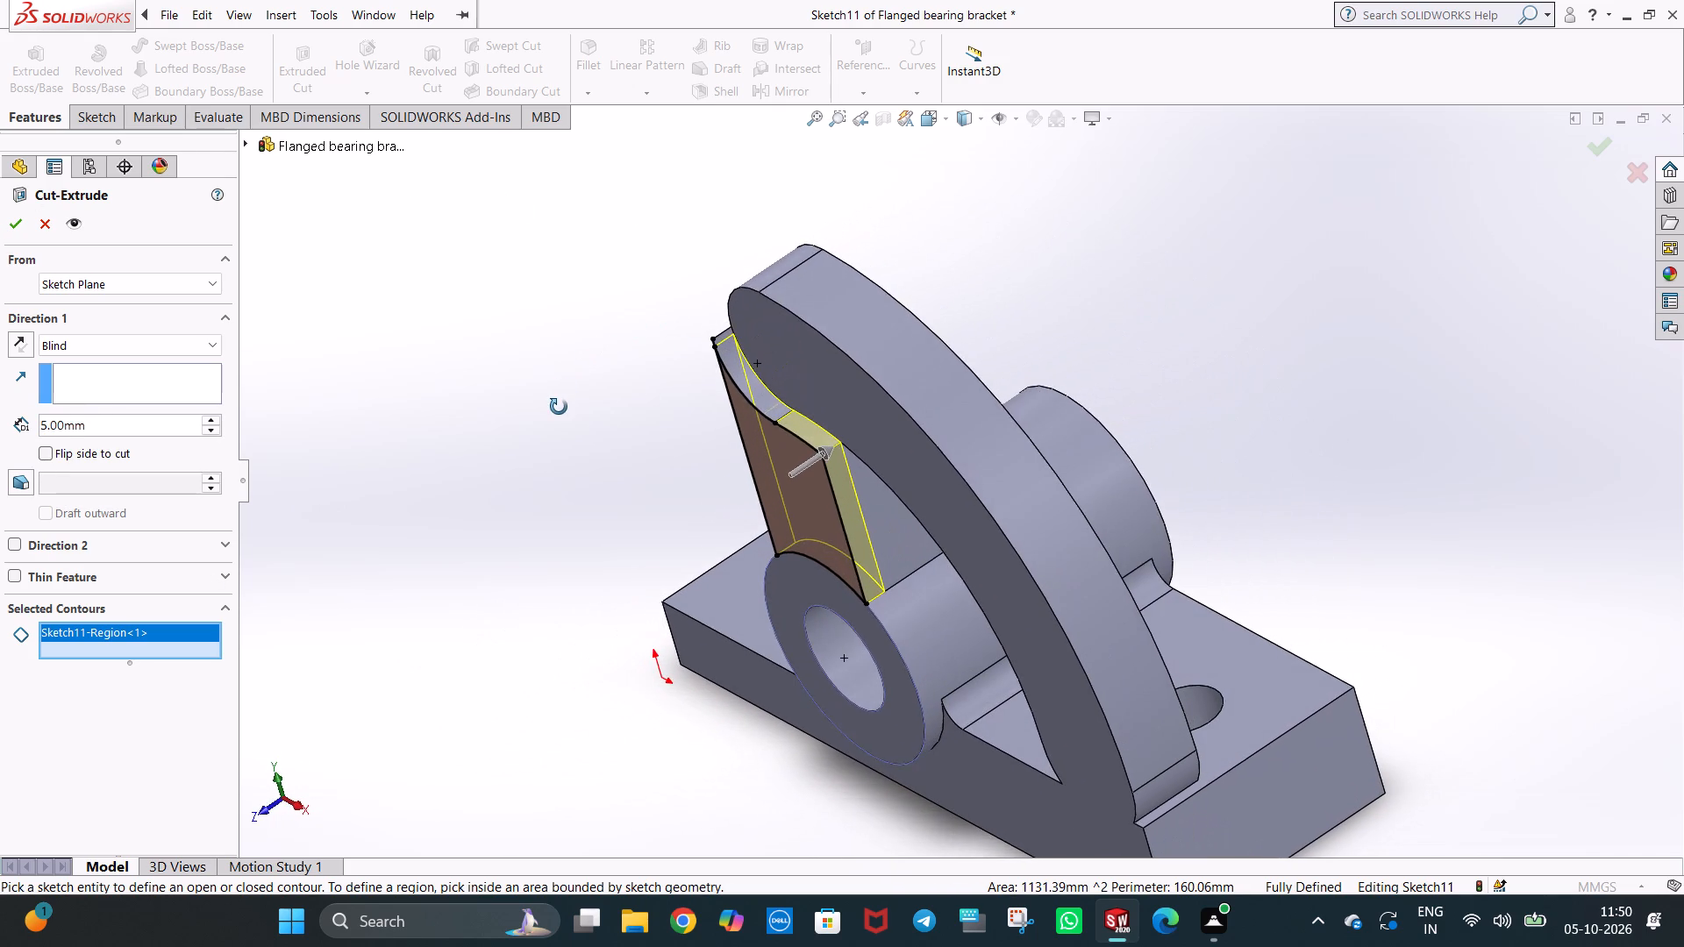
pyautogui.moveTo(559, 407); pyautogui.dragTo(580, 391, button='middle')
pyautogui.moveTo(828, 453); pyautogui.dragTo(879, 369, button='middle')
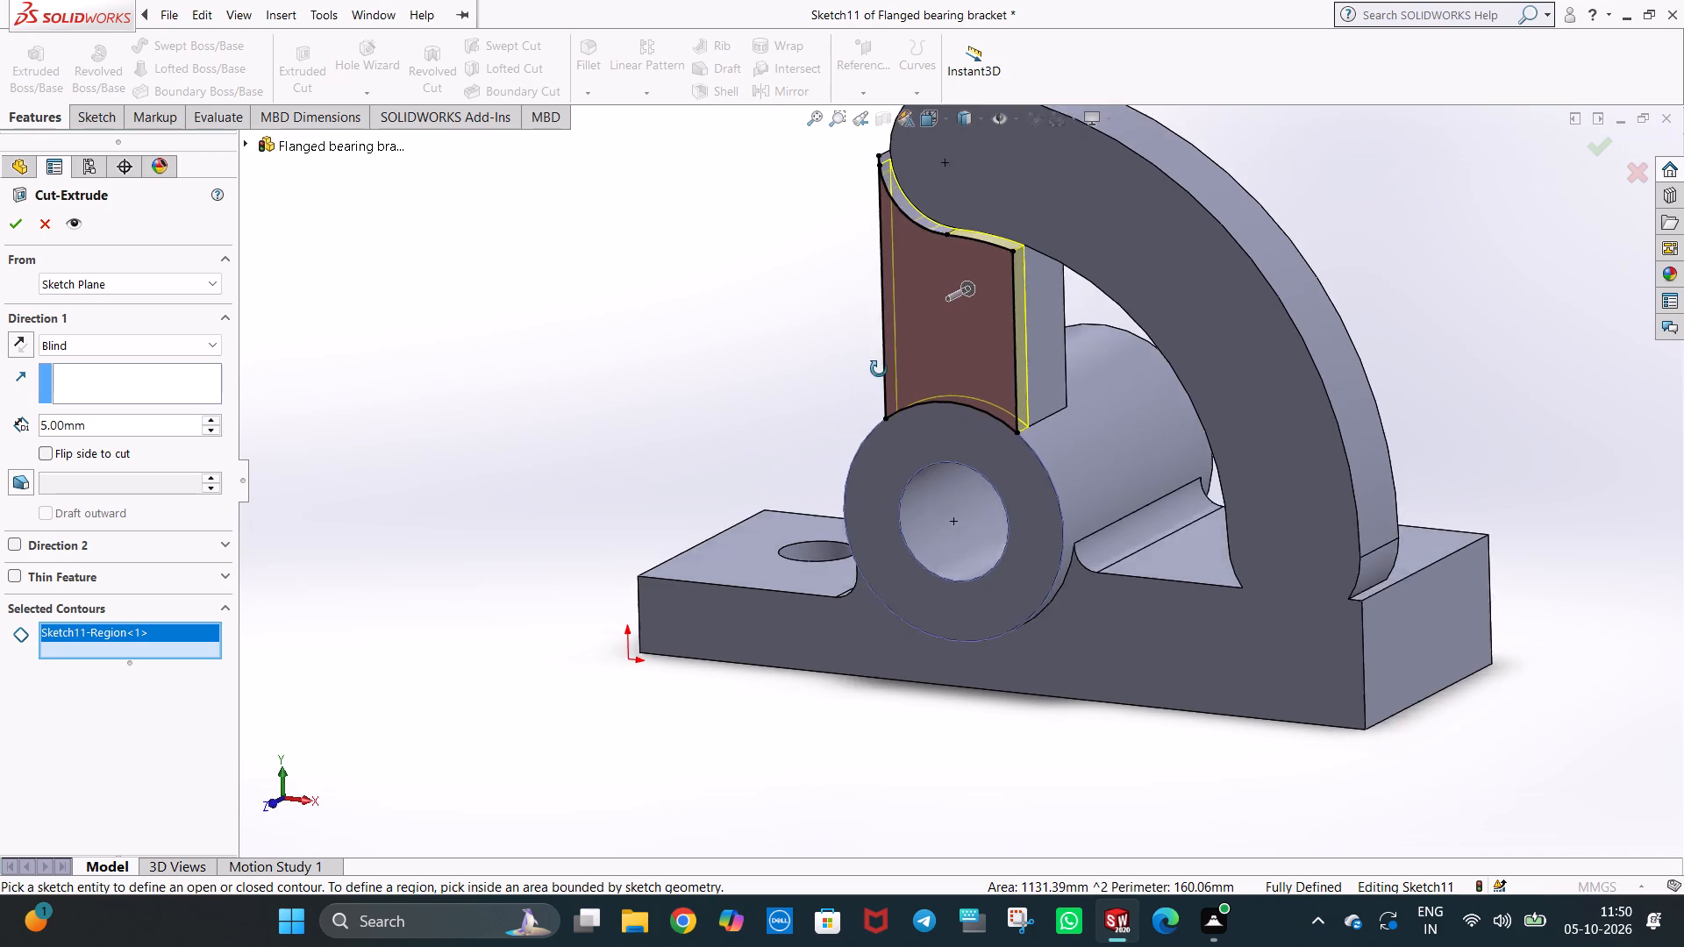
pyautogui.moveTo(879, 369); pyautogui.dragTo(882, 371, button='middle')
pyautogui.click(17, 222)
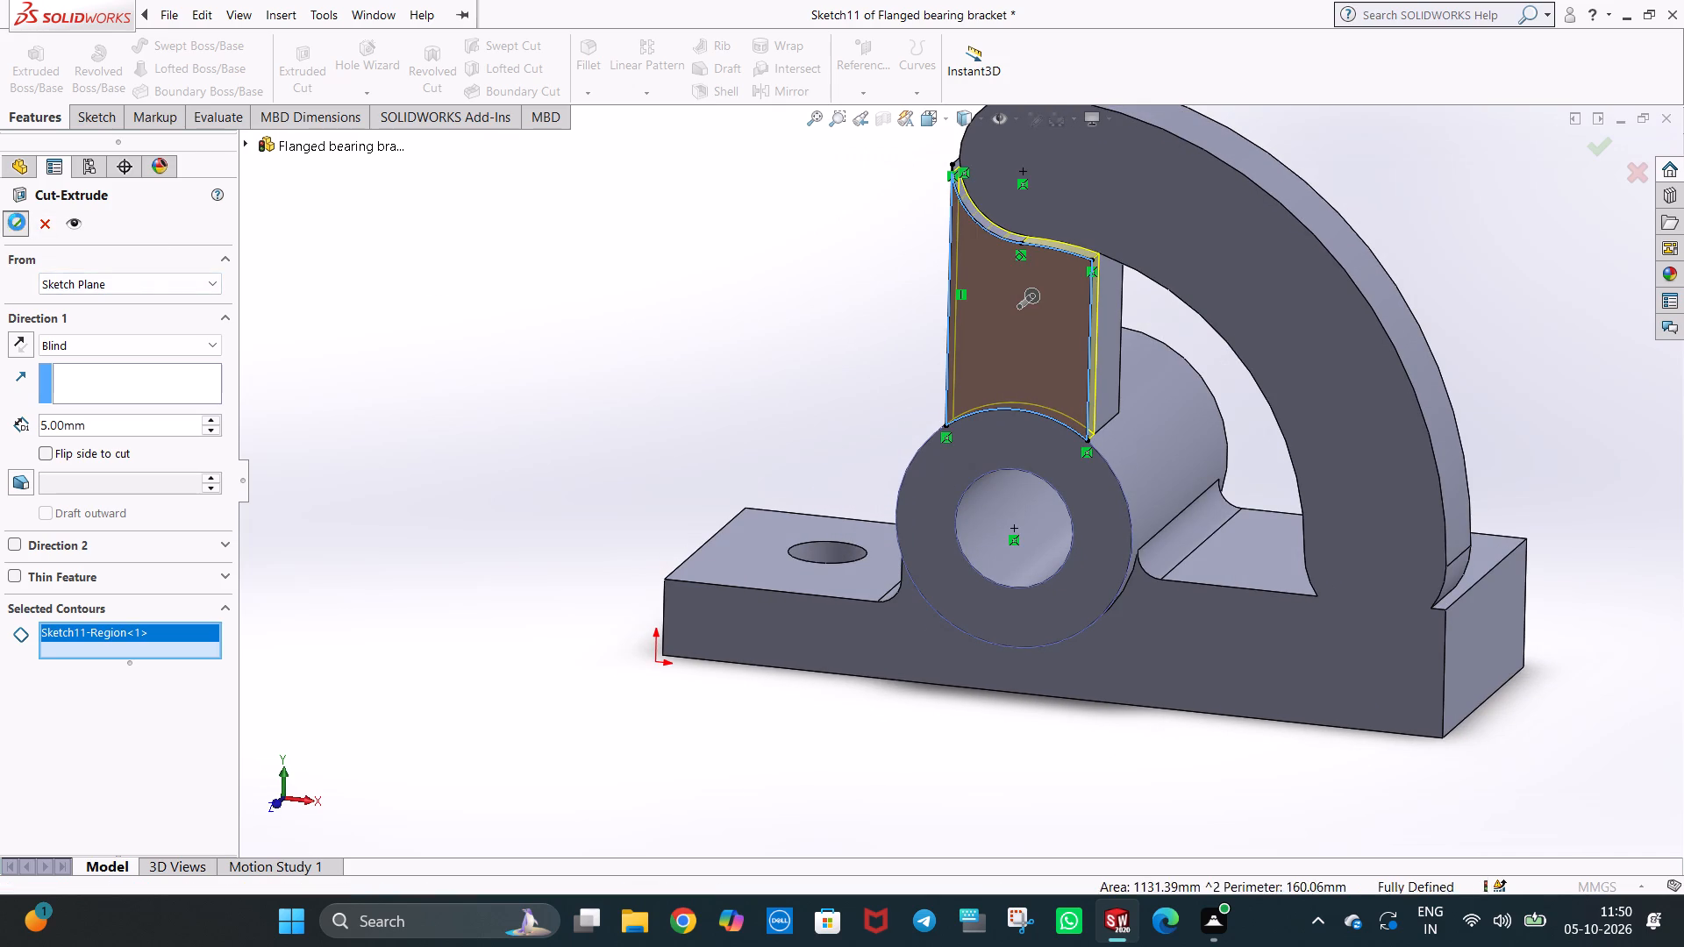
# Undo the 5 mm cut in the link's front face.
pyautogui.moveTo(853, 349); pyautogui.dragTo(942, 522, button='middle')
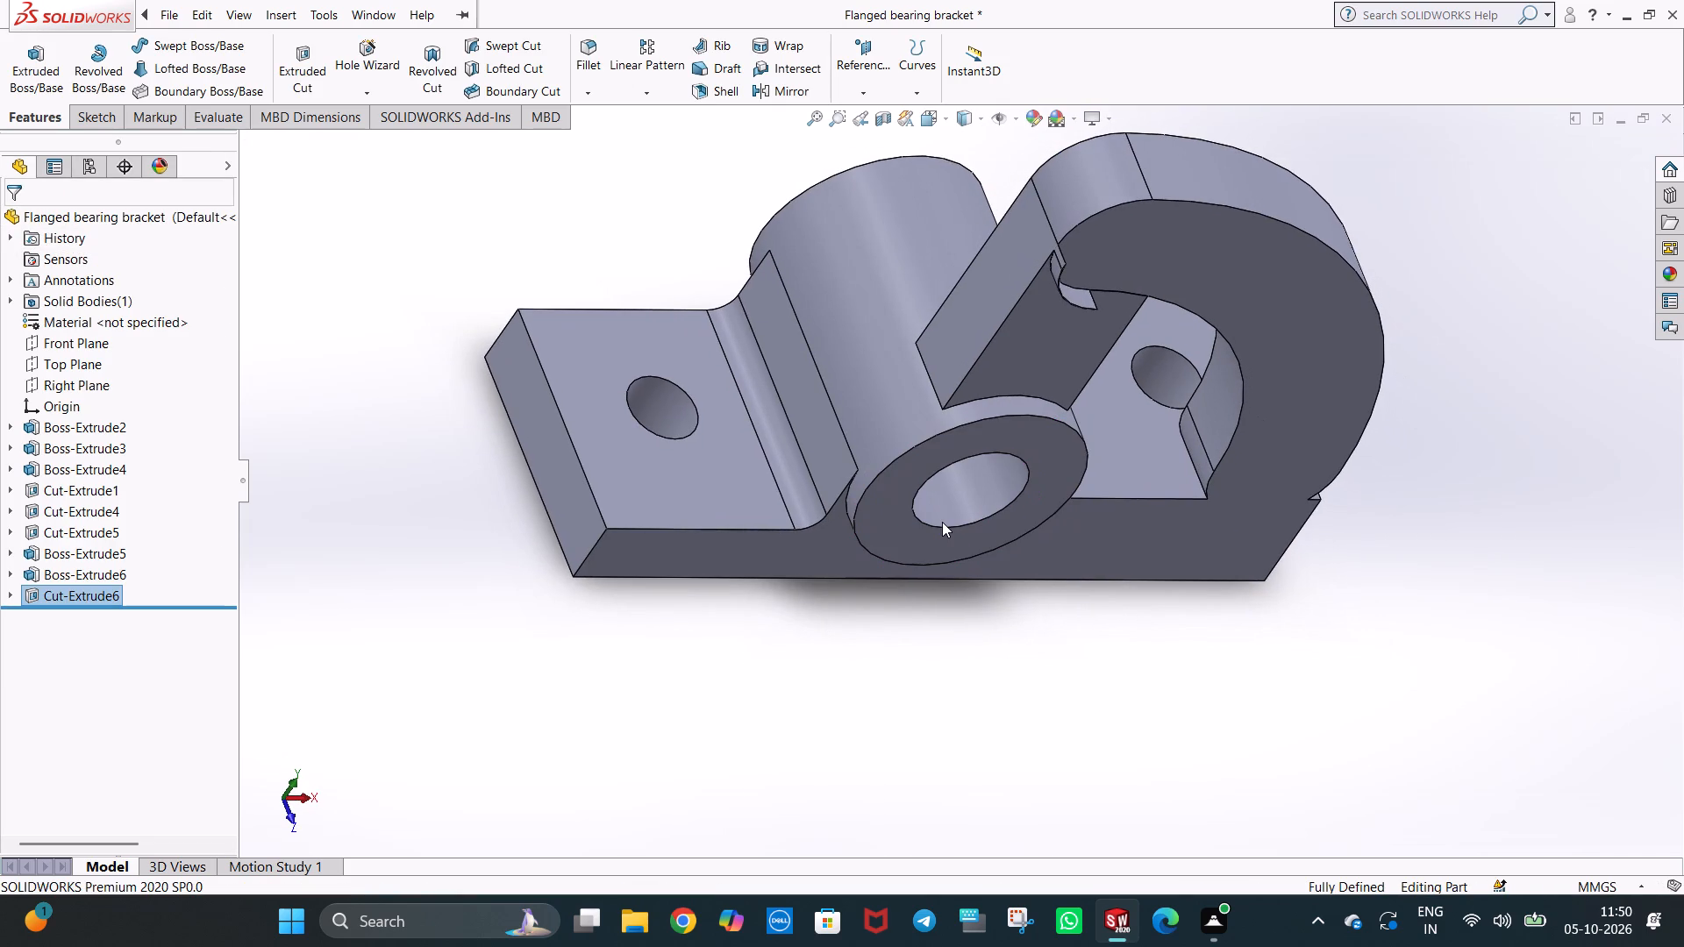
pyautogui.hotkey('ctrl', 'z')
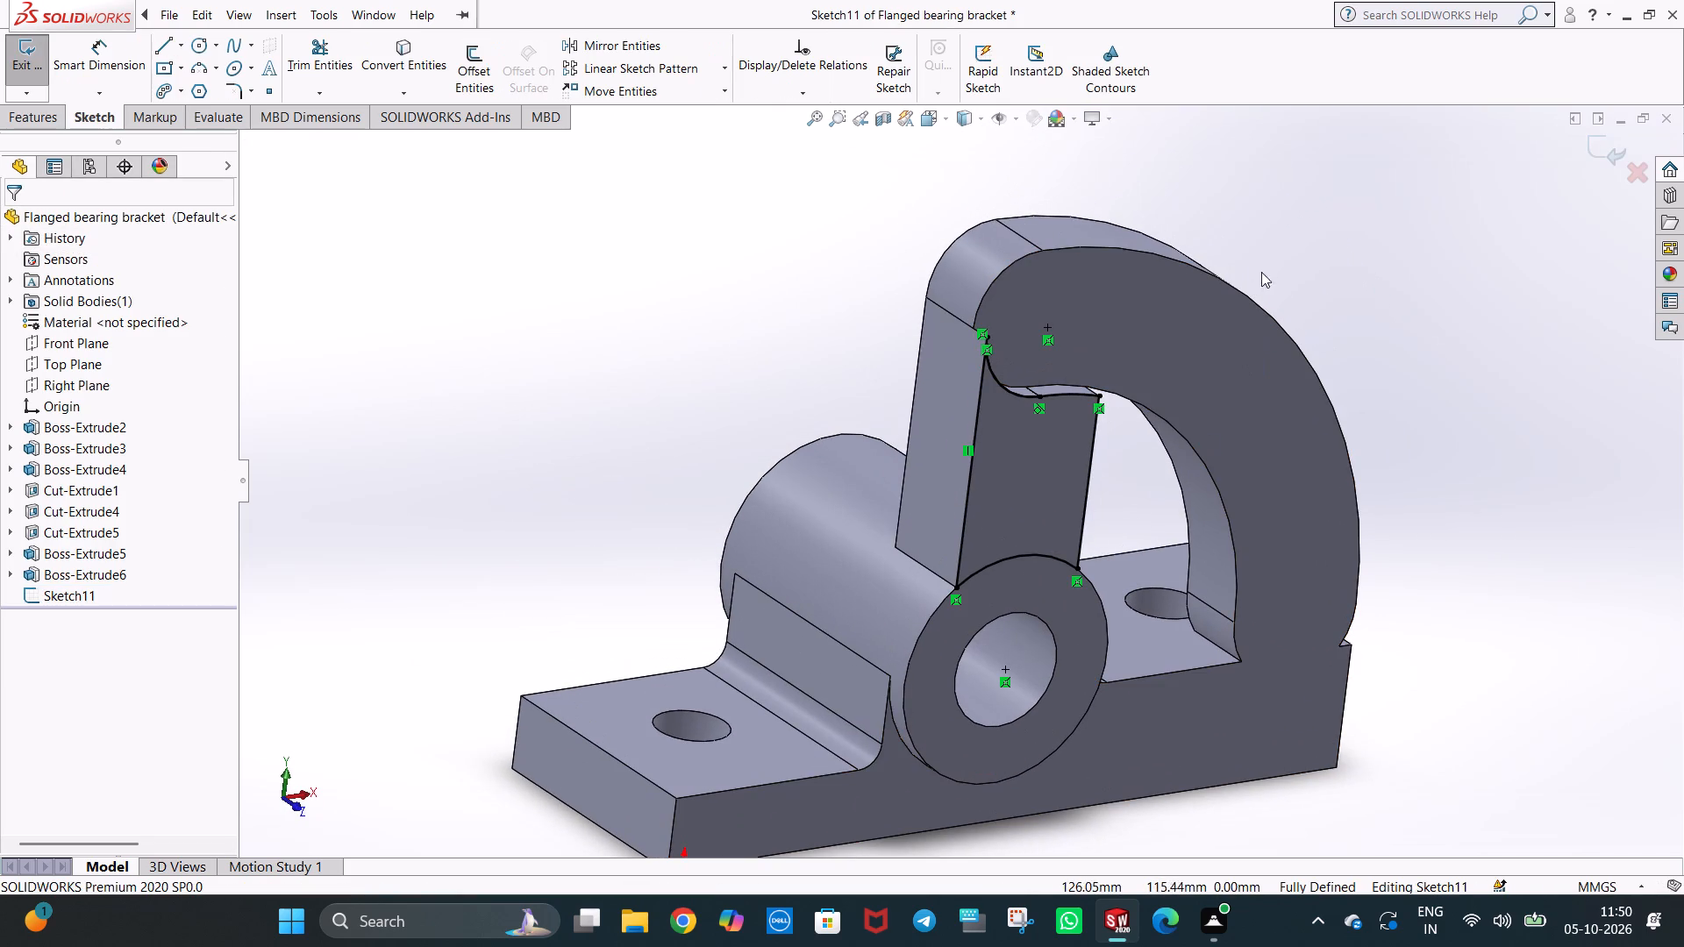
# Delete the lower-left quarter arc that closes the link profile at the arm's rounded end.
pyautogui.hotkey('ctrl', '1')
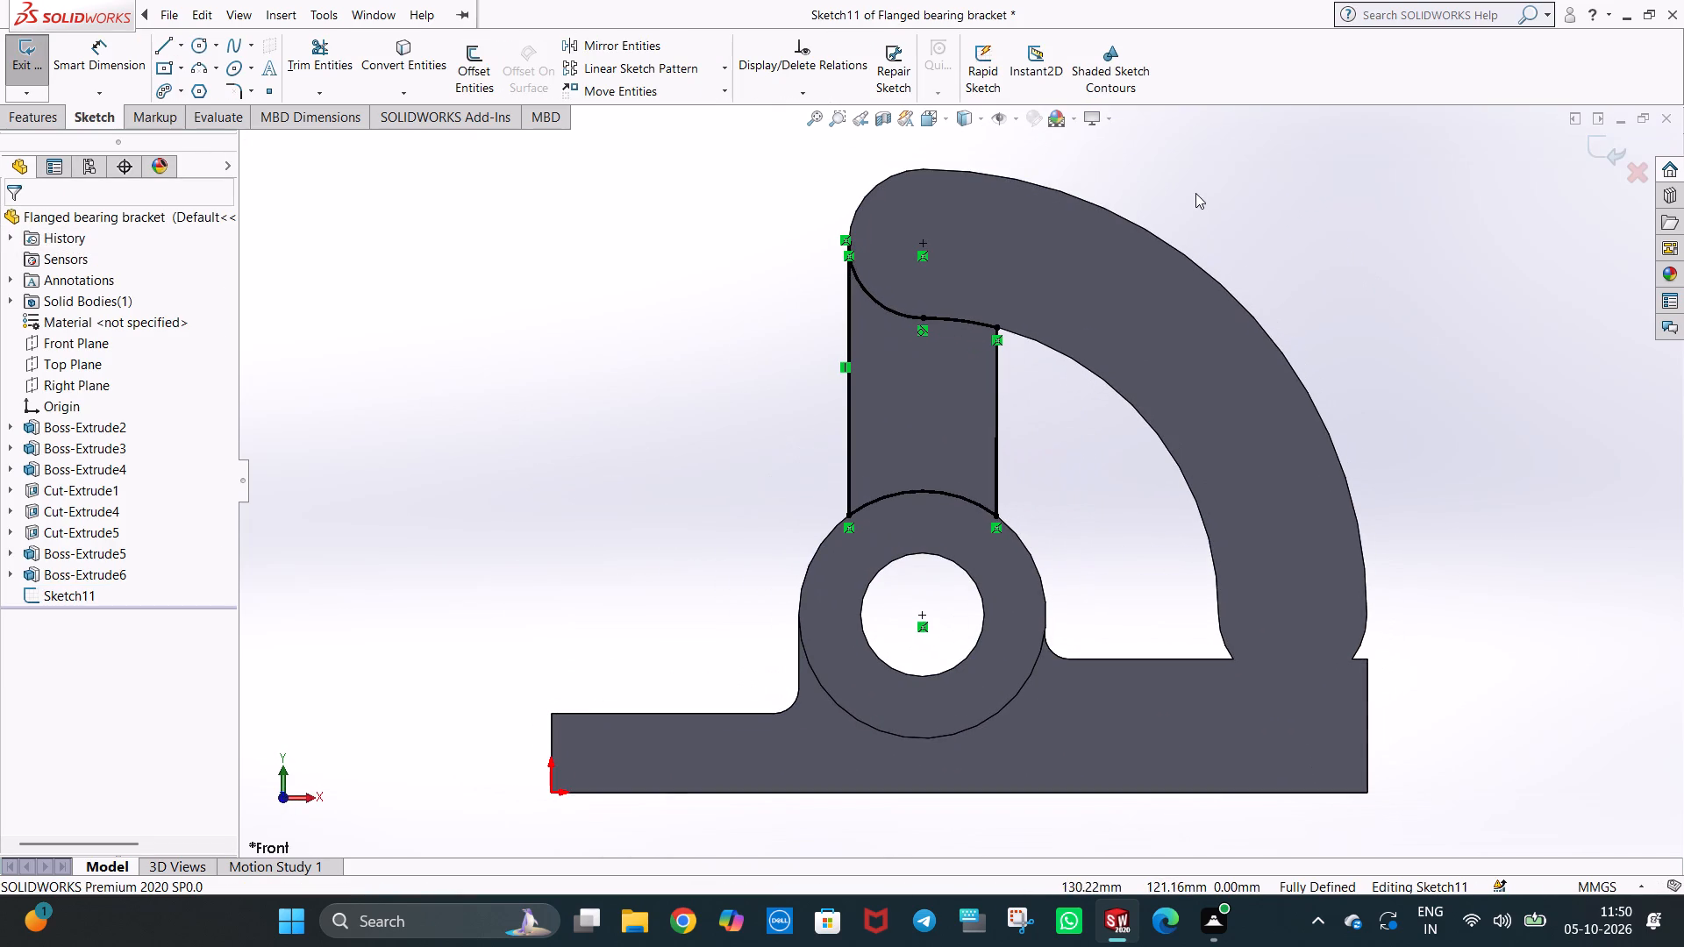
pyautogui.click(1191, 194)
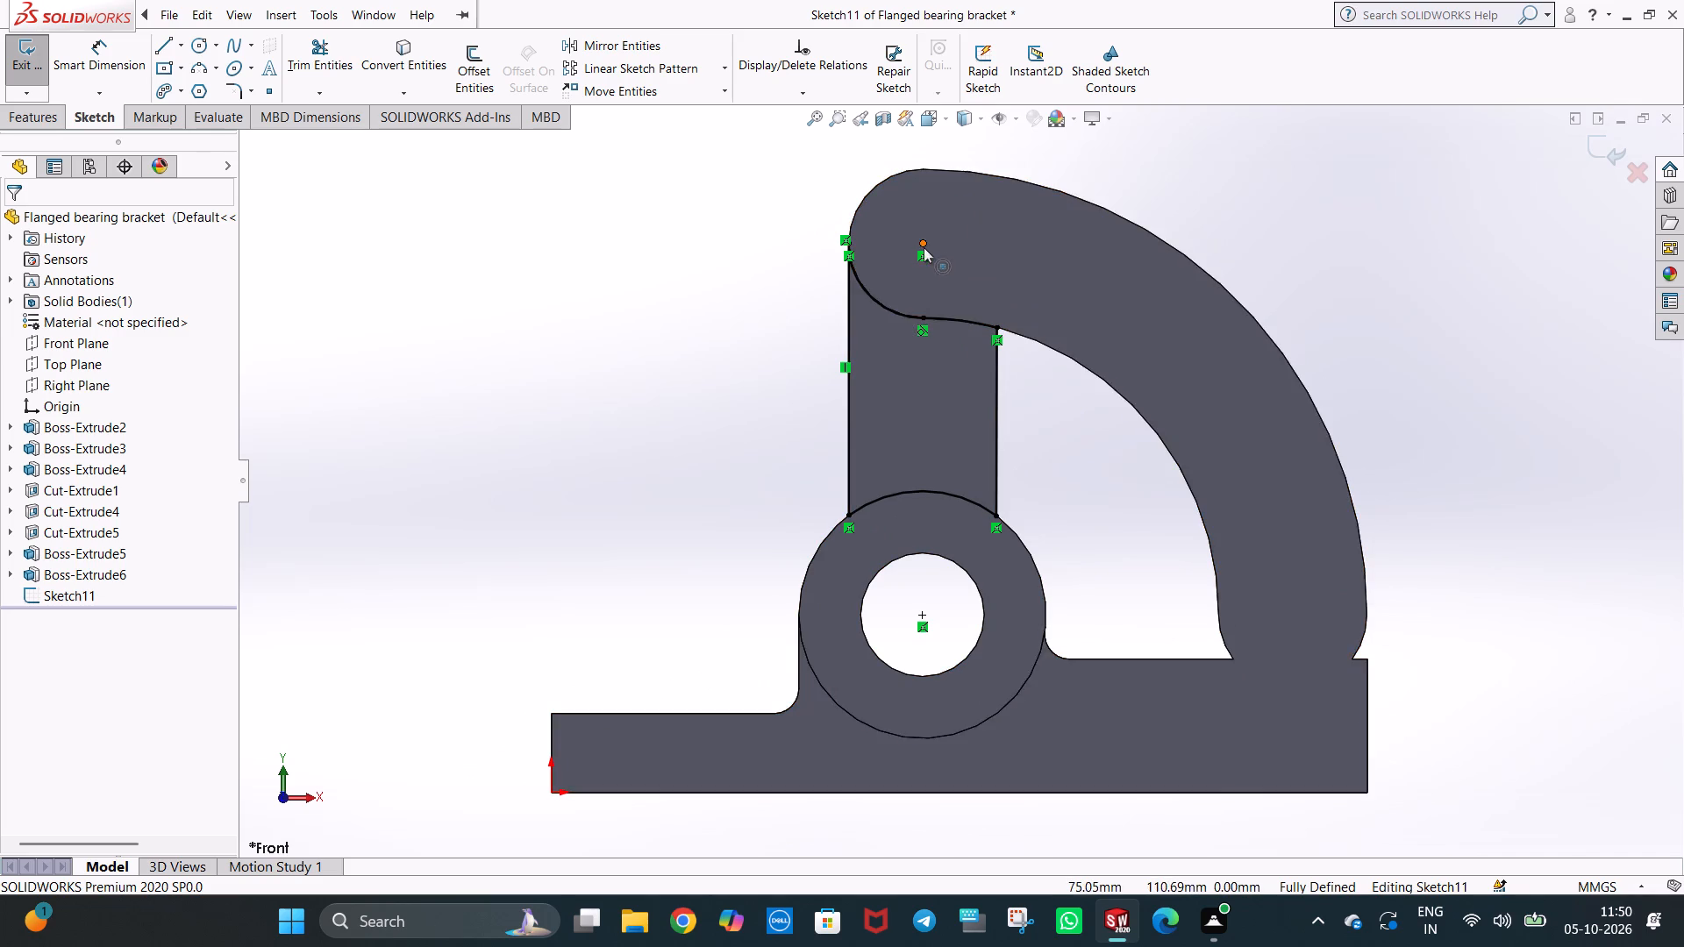
pyautogui.click(891, 305)
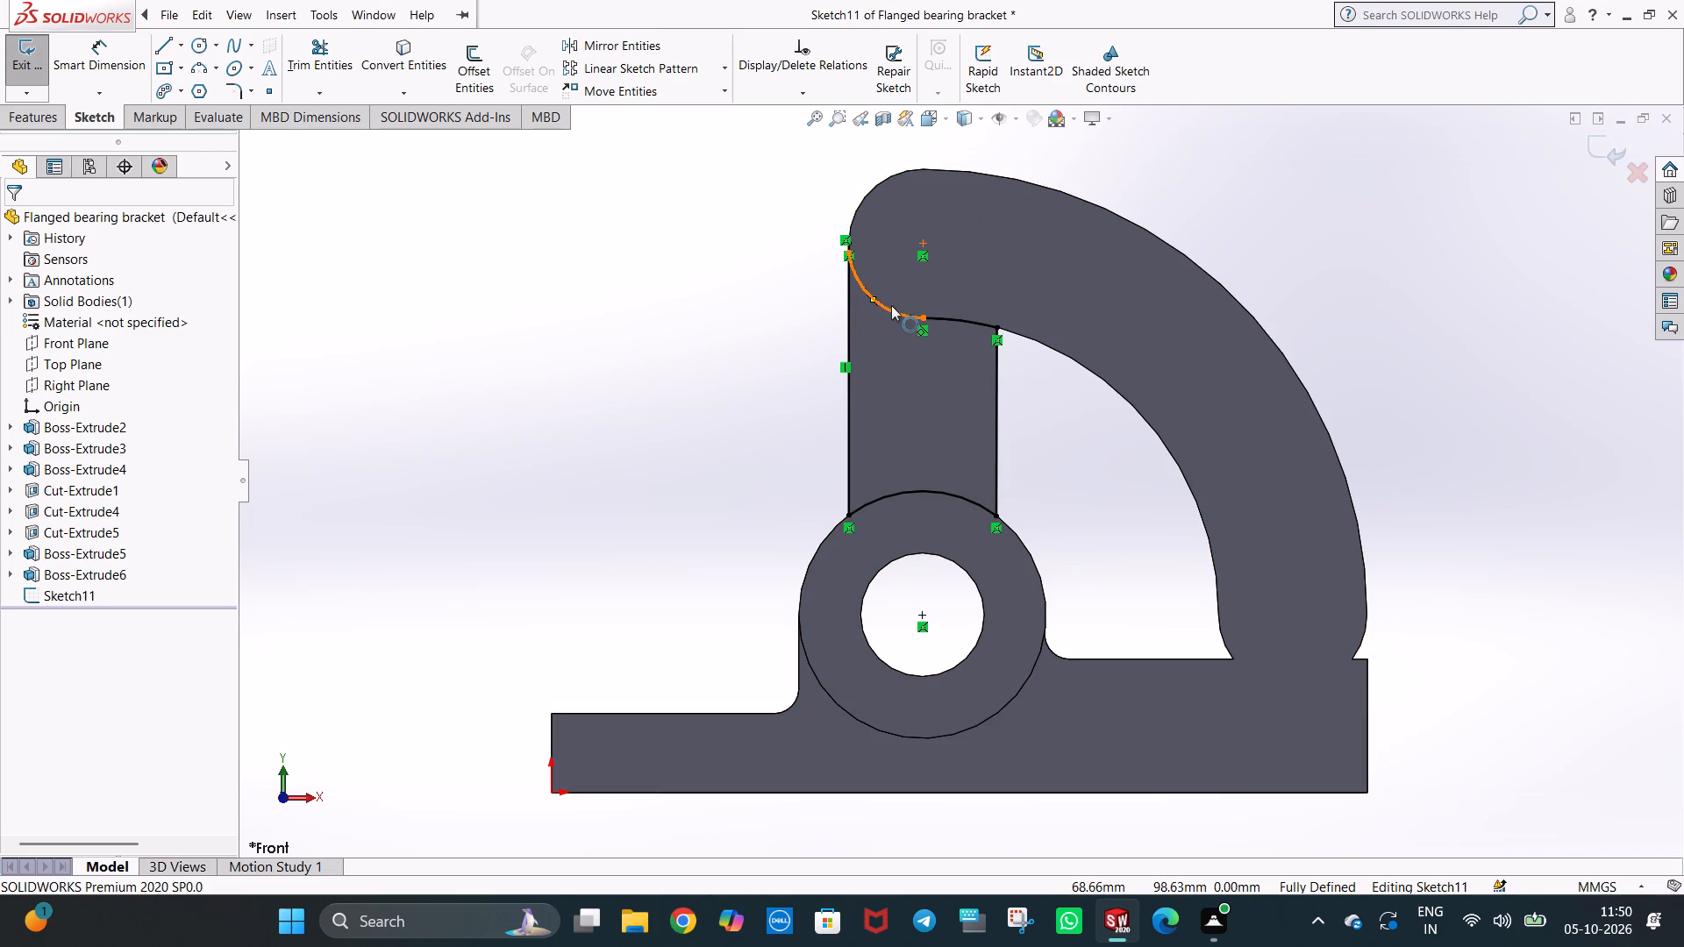
pyautogui.press('Delete')
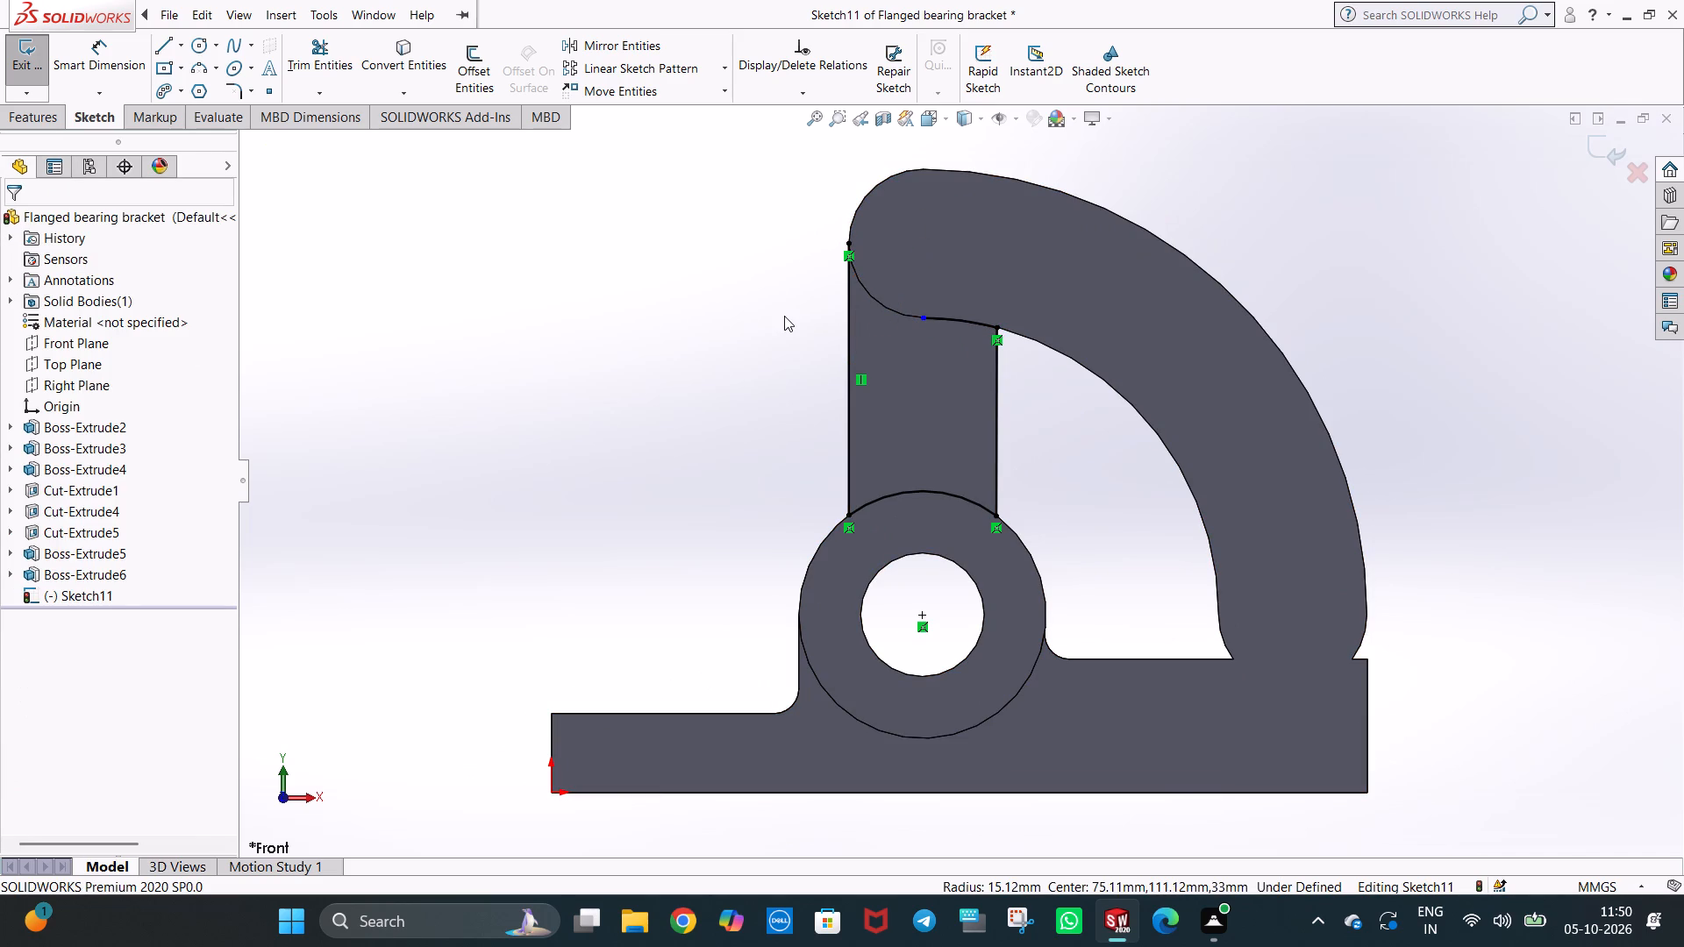
pyautogui.click(784, 316)
# Sketch a circle of 15 mm radius centred on the arm's rounded end.
pyautogui.moveTo(905, 341); pyautogui.dragTo(1042, 555, button='middle')
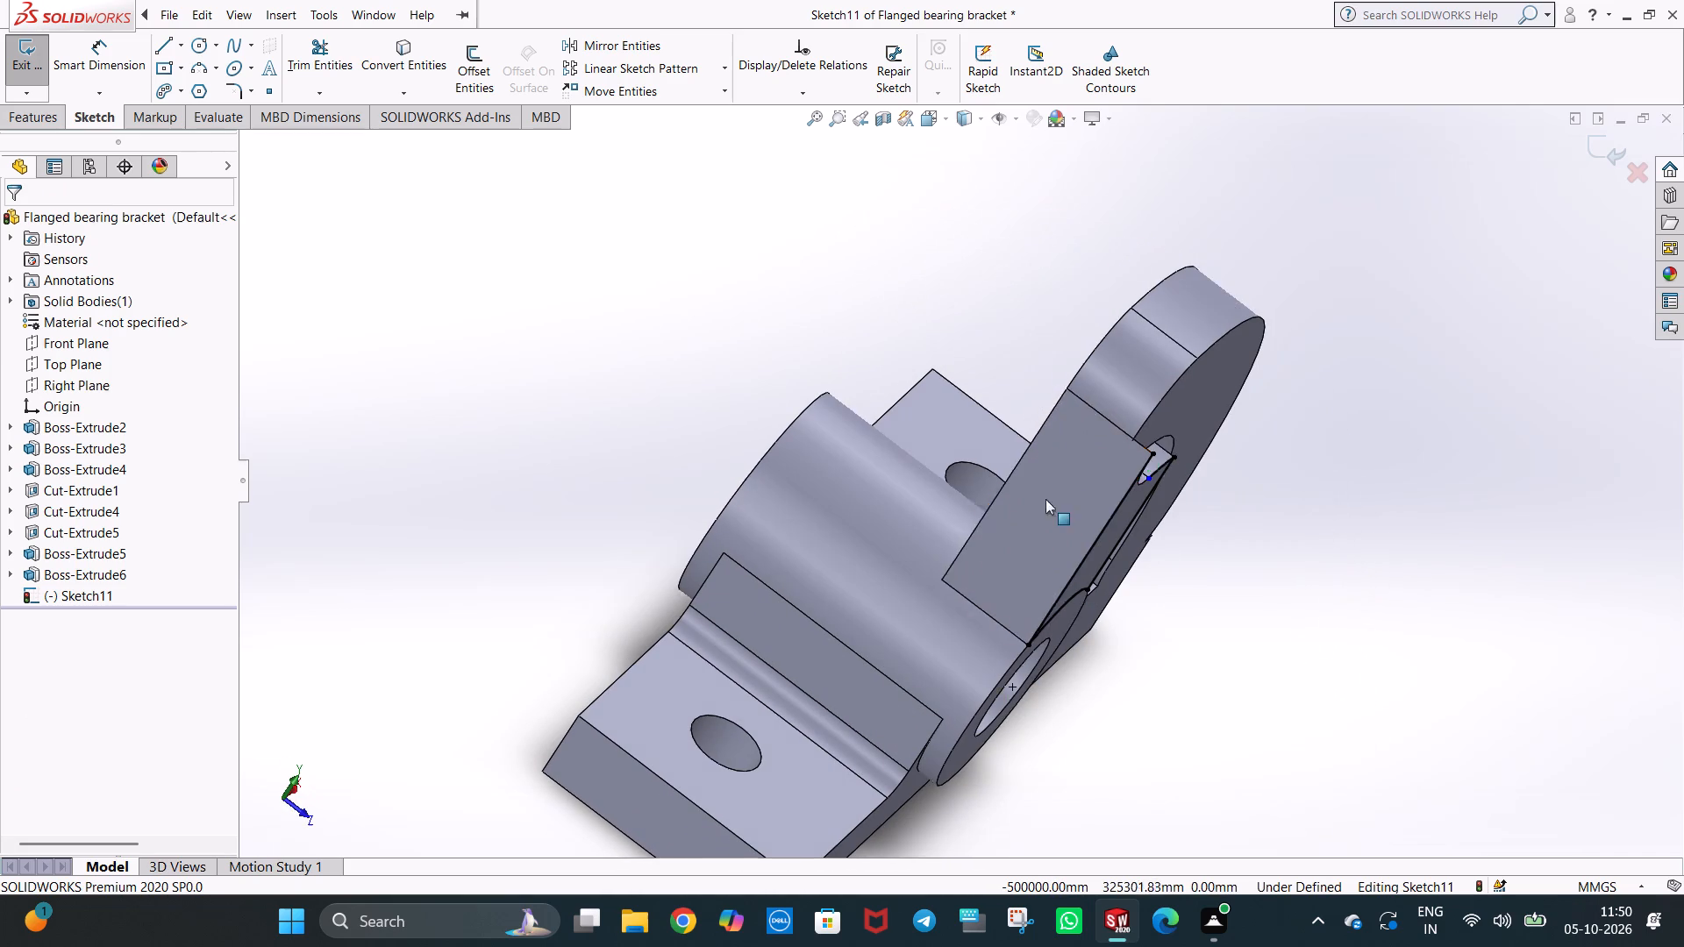
pyautogui.moveTo(1329, 454); pyautogui.dragTo(1231, 342, button='middle')
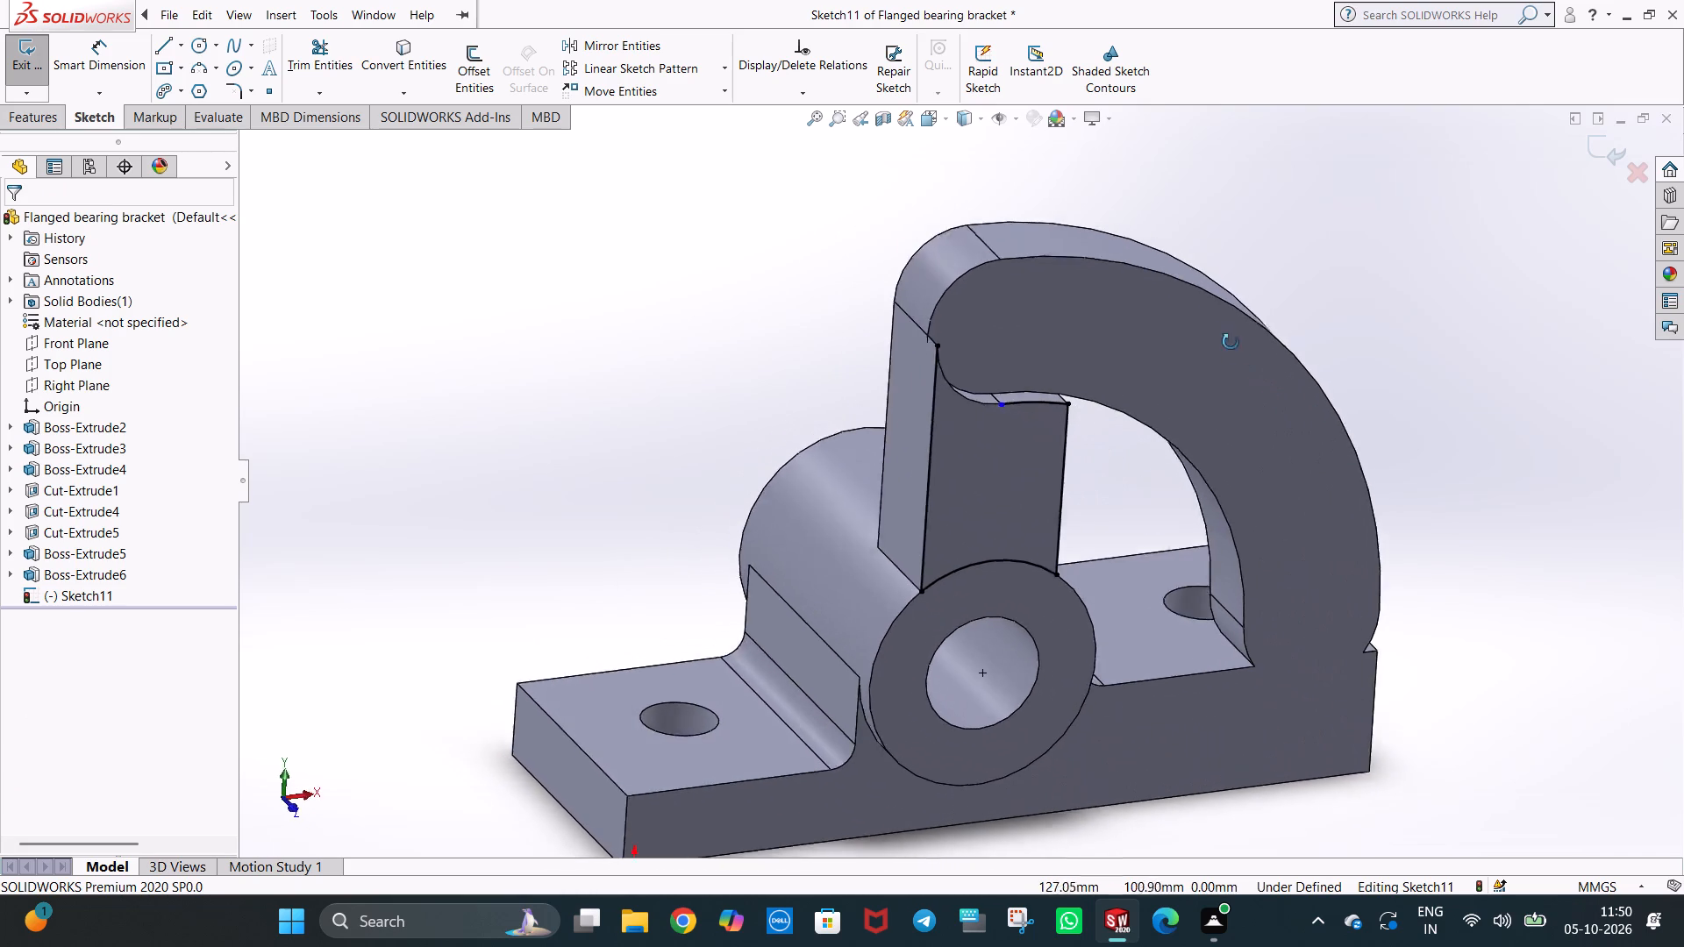
pyautogui.moveTo(1231, 342); pyautogui.dragTo(1215, 326, button='middle')
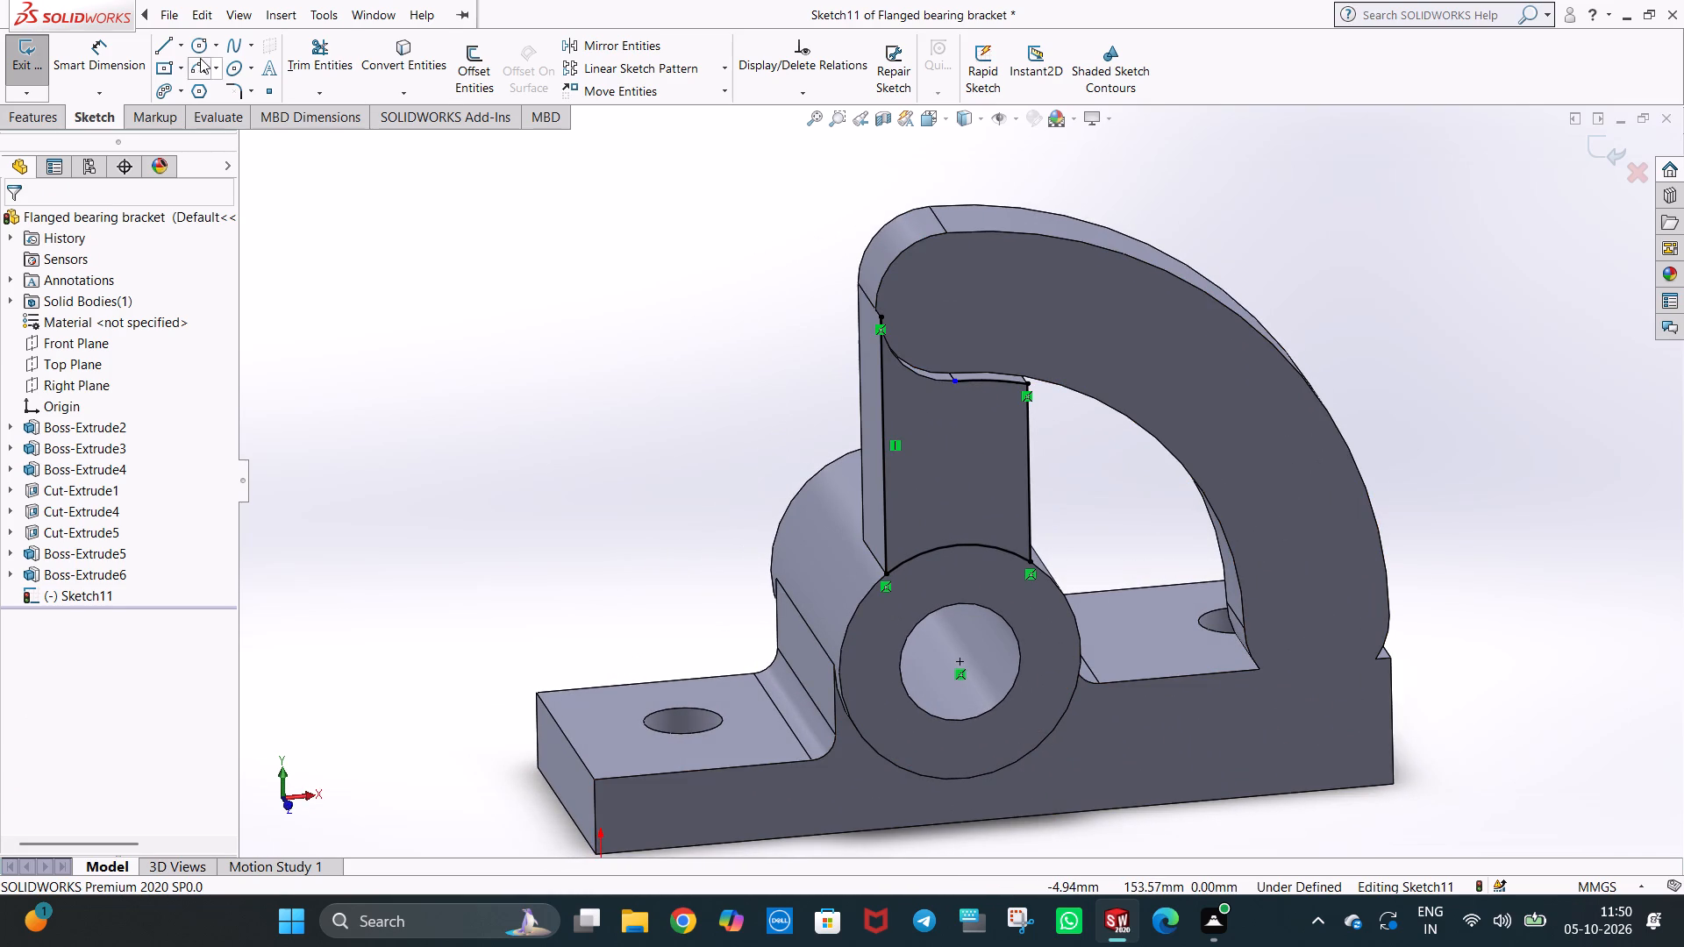
pyautogui.click(203, 42)
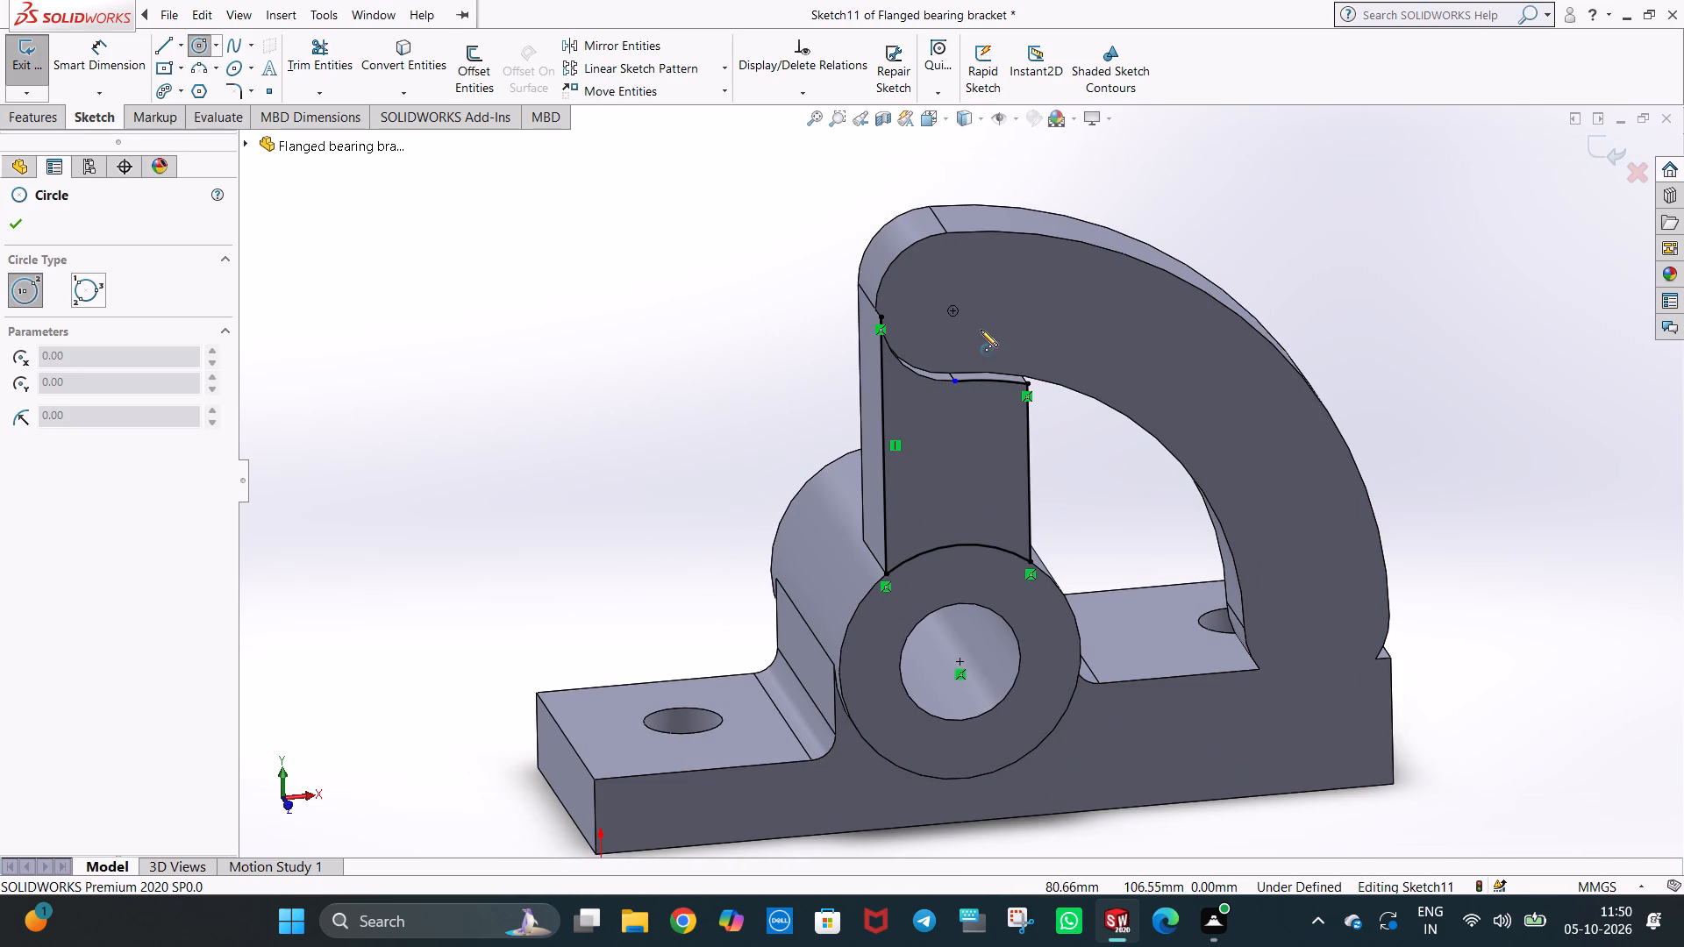
pyautogui.click(955, 311)
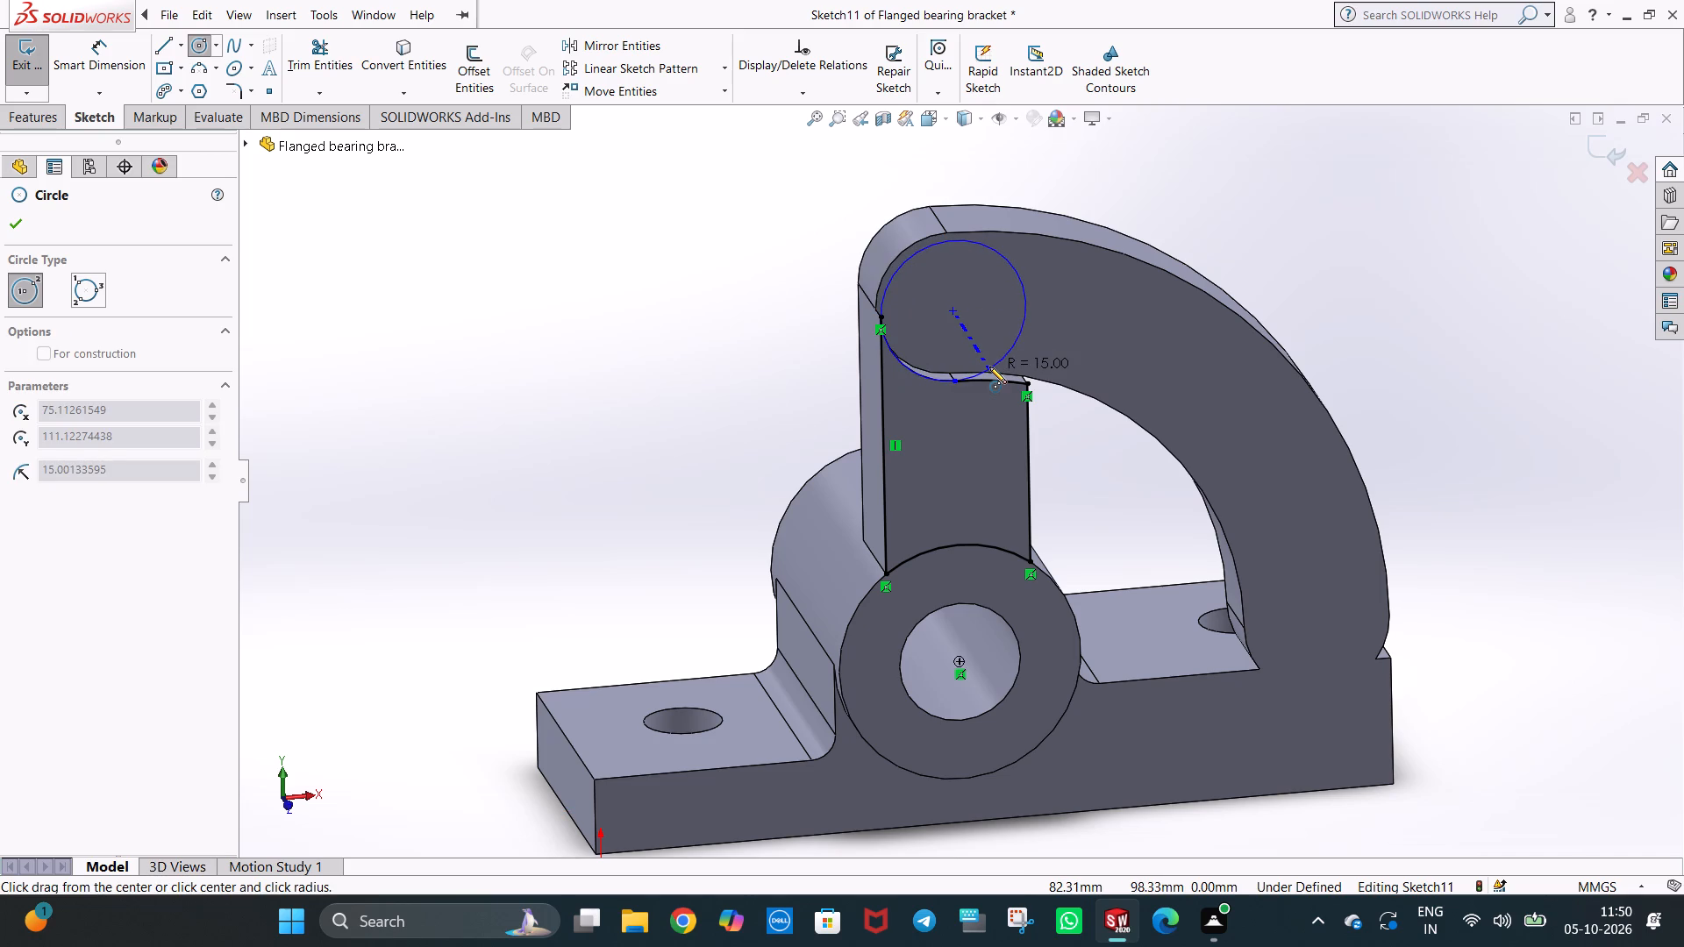
pyautogui.click(989, 367)
pyautogui.write('15')
pyautogui.press('Return')
pyautogui.press('Escape')
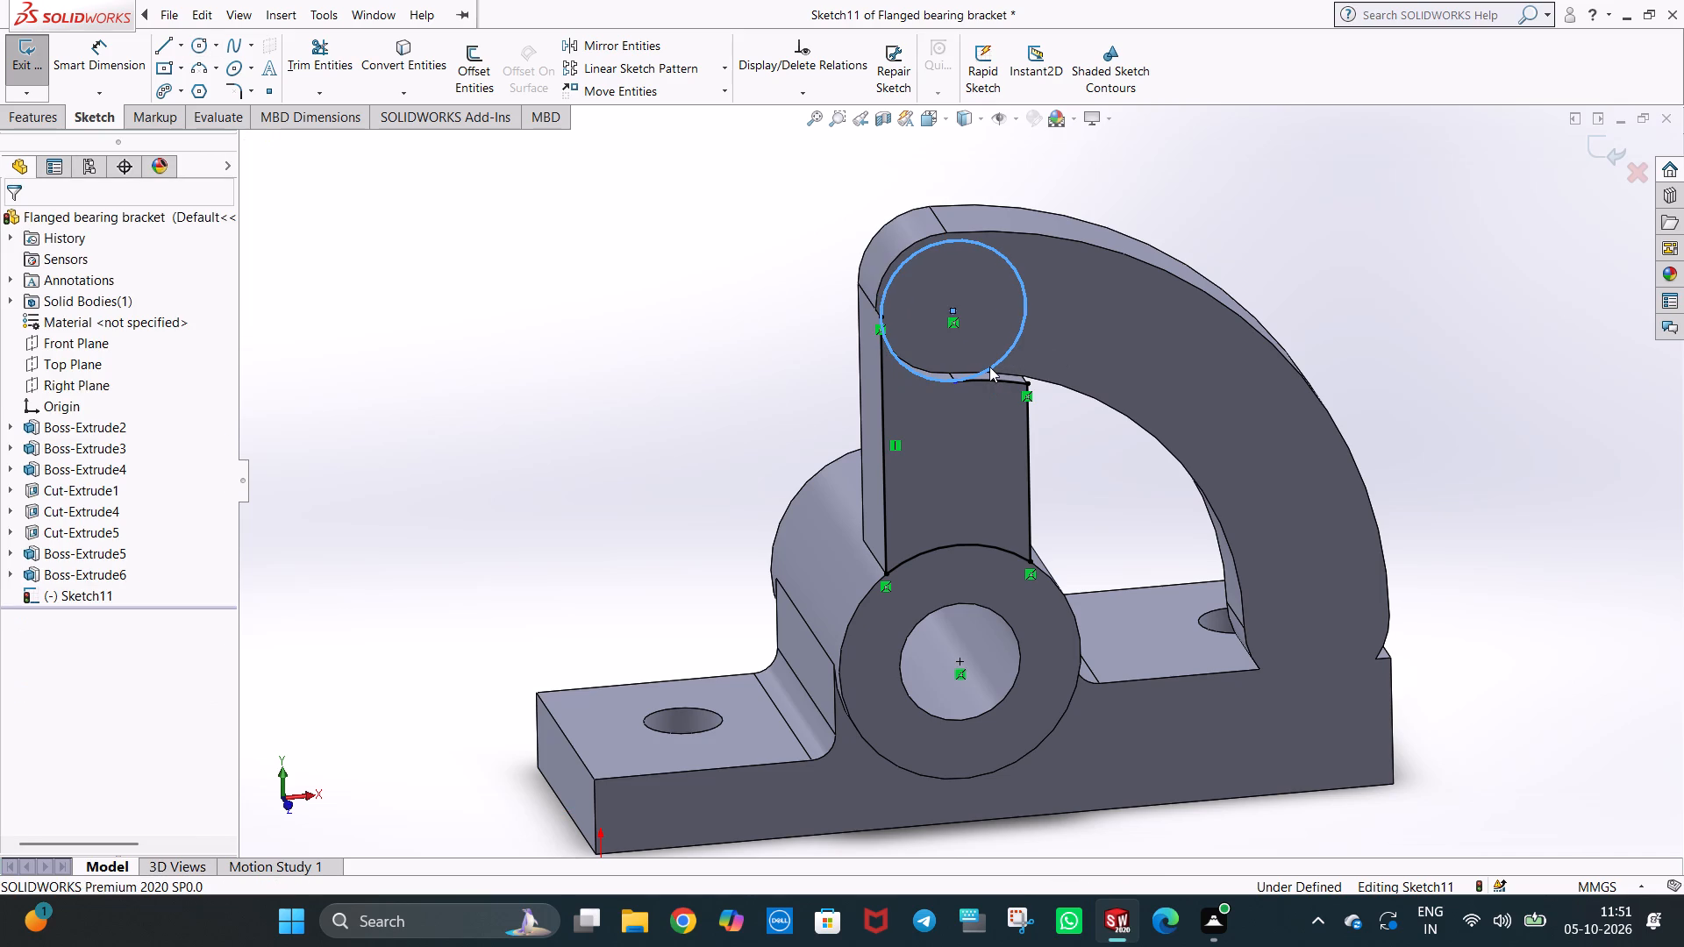
# Make the 15 mm radius circle tangent to the link profile's left vertical line.
pyautogui.hotkey('ctrl', '1')
pyautogui.click(1258, 233)
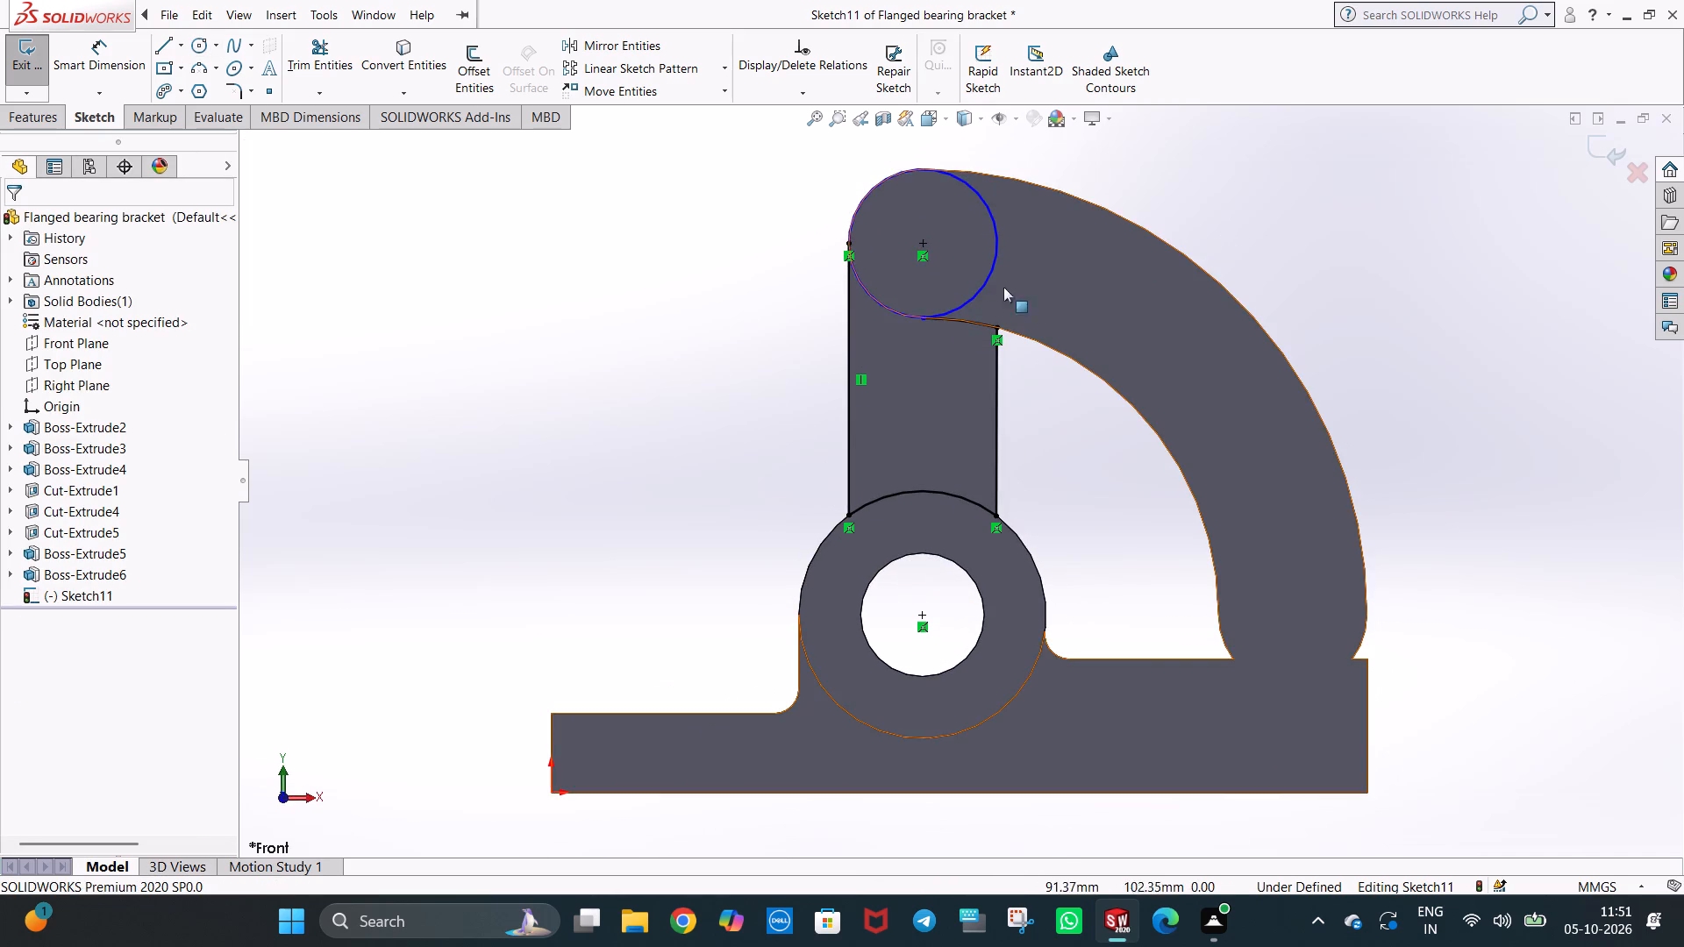
pyautogui.scroll(-3, 986, 325)
pyautogui.click(637, 235)
pyautogui.press('Escape')
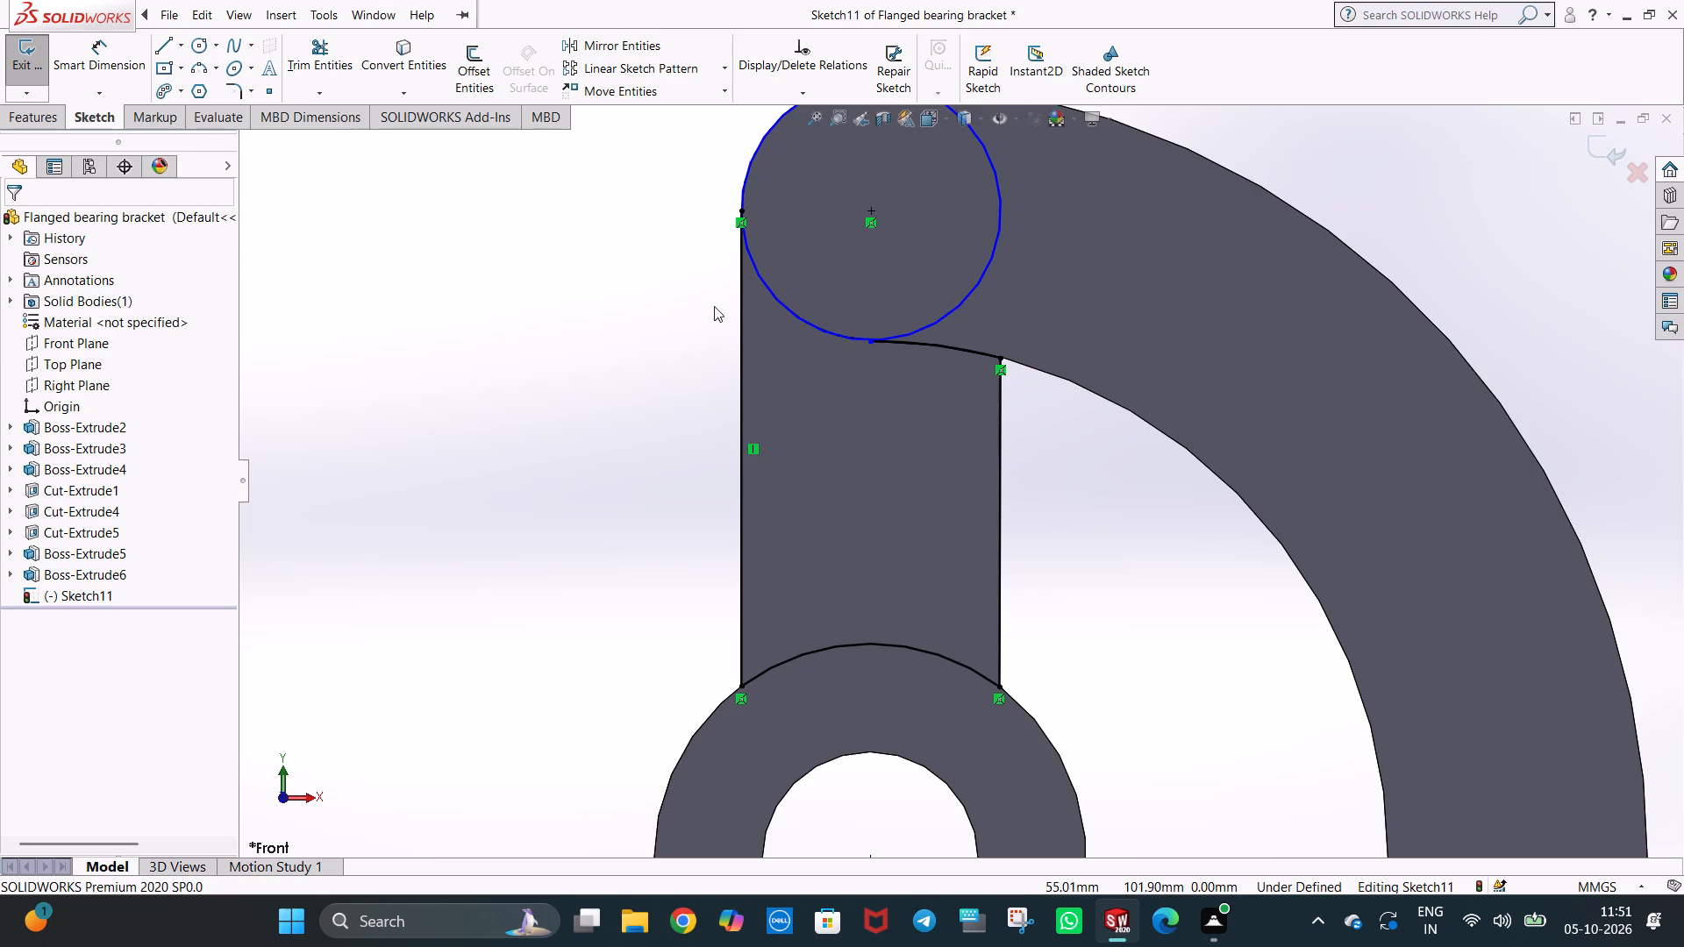
pyautogui.keyDown('ctrl'); pyautogui.click(744, 332); pyautogui.keyUp('ctrl')
pyautogui.keyDown('ctrl'); pyautogui.click(784, 305); pyautogui.keyUp('ctrl')
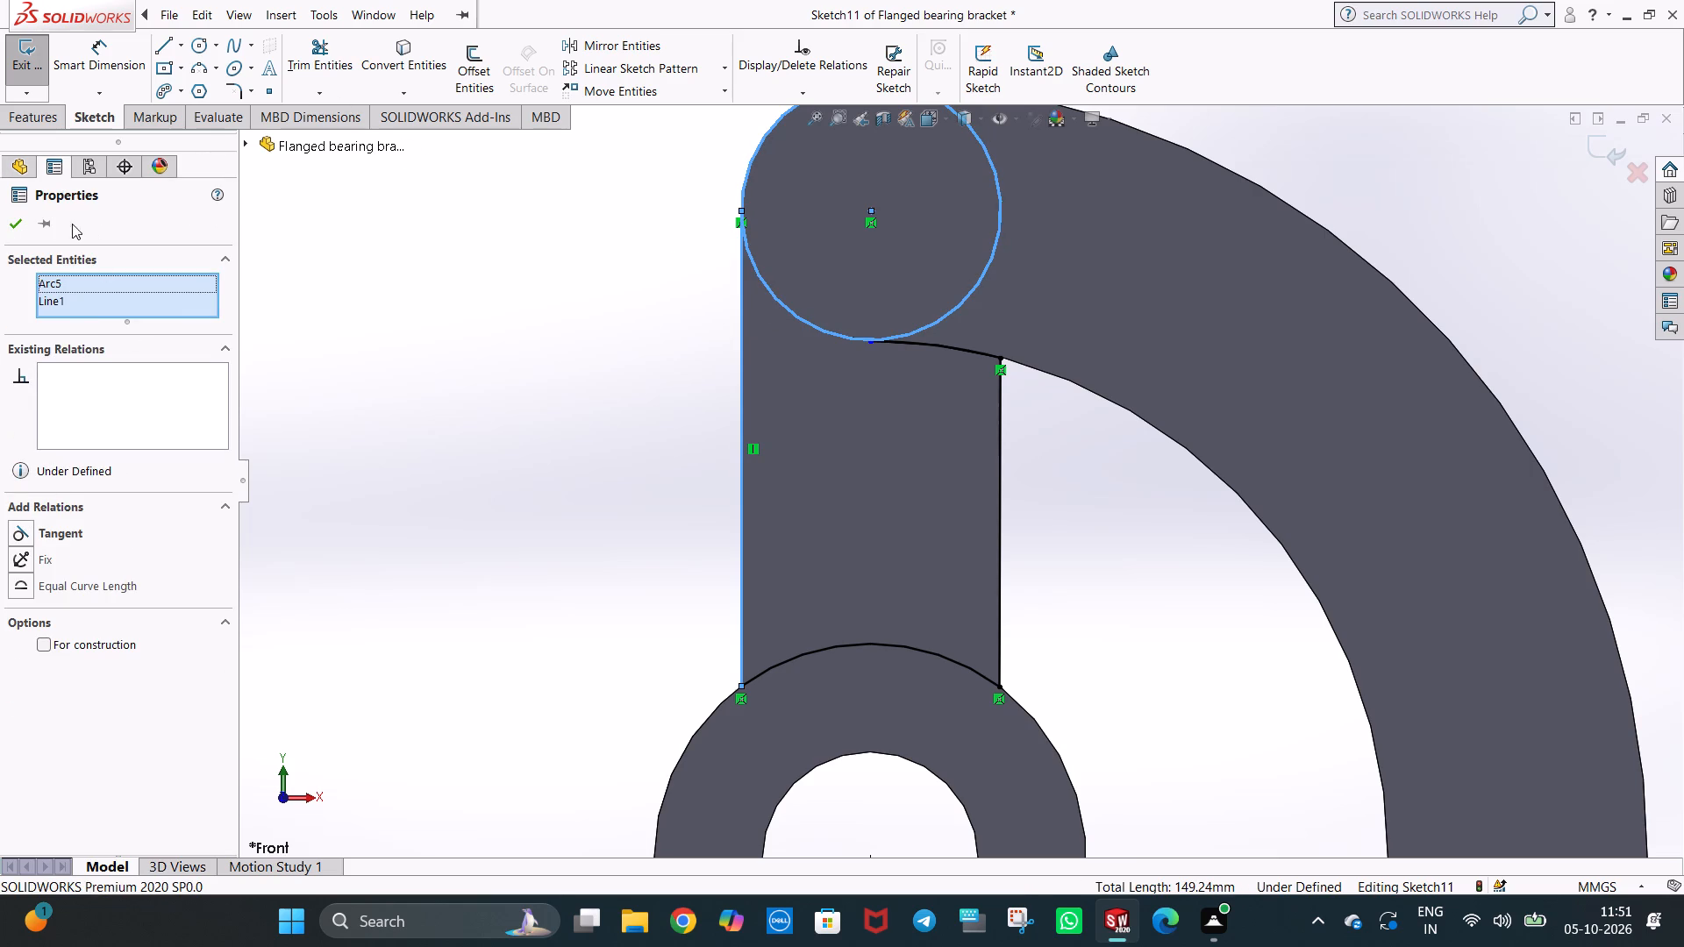
pyautogui.keyDown('ctrl'); pyautogui.click(78, 538); pyautogui.keyUp('ctrl')
pyautogui.click(578, 360)
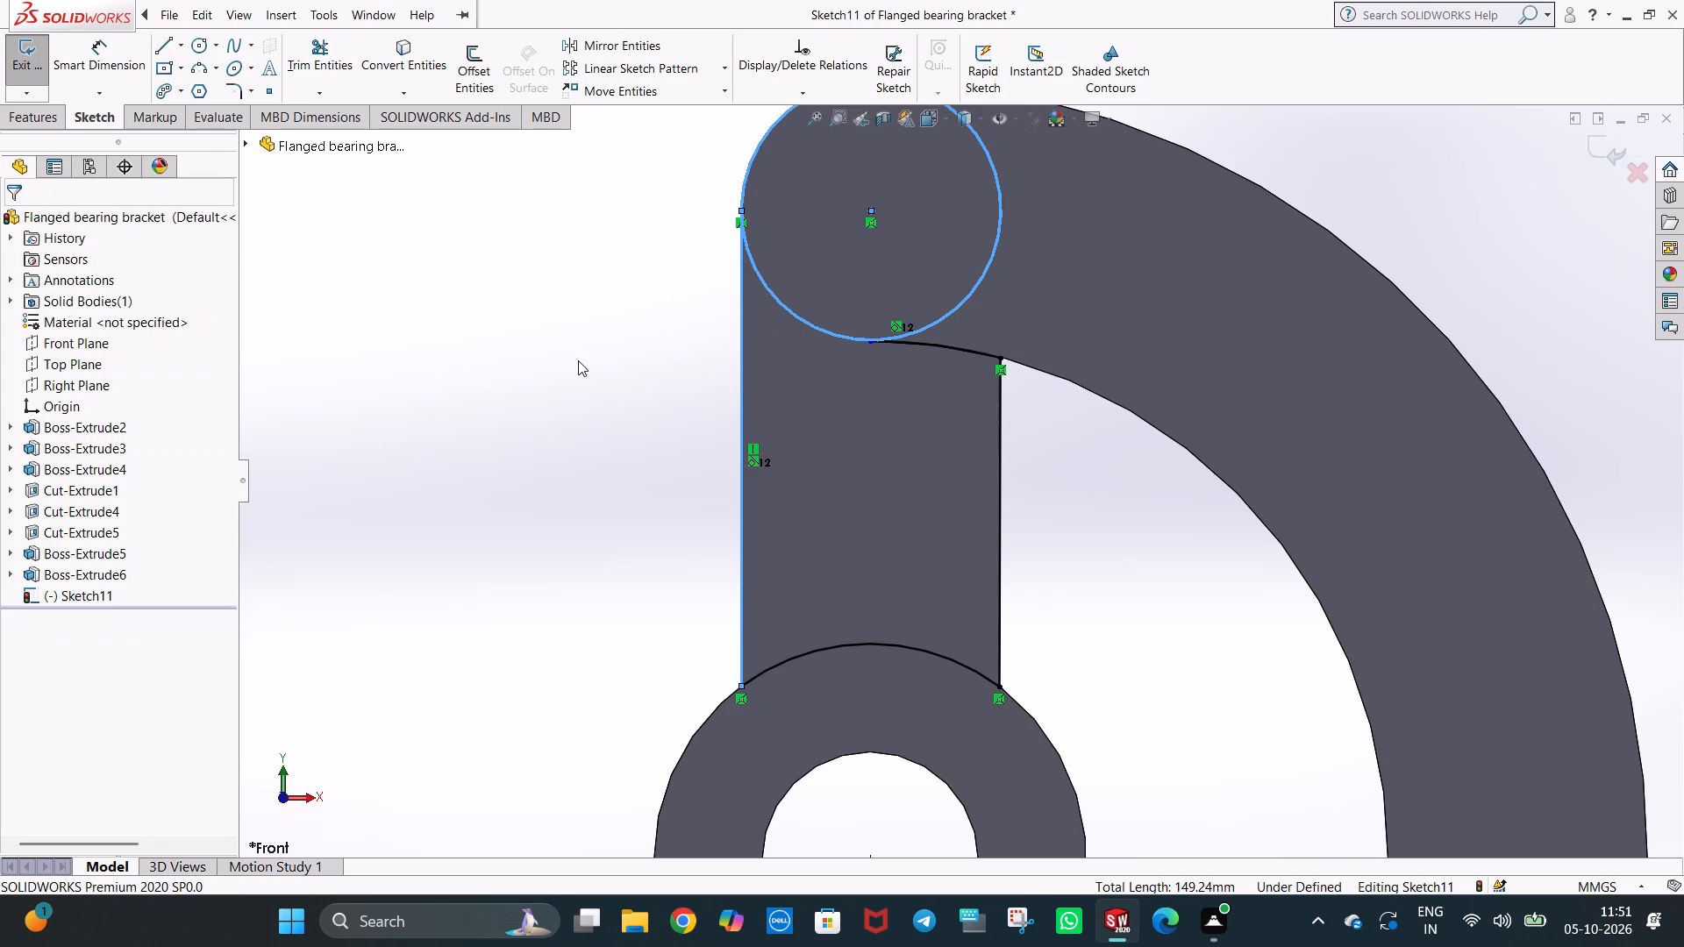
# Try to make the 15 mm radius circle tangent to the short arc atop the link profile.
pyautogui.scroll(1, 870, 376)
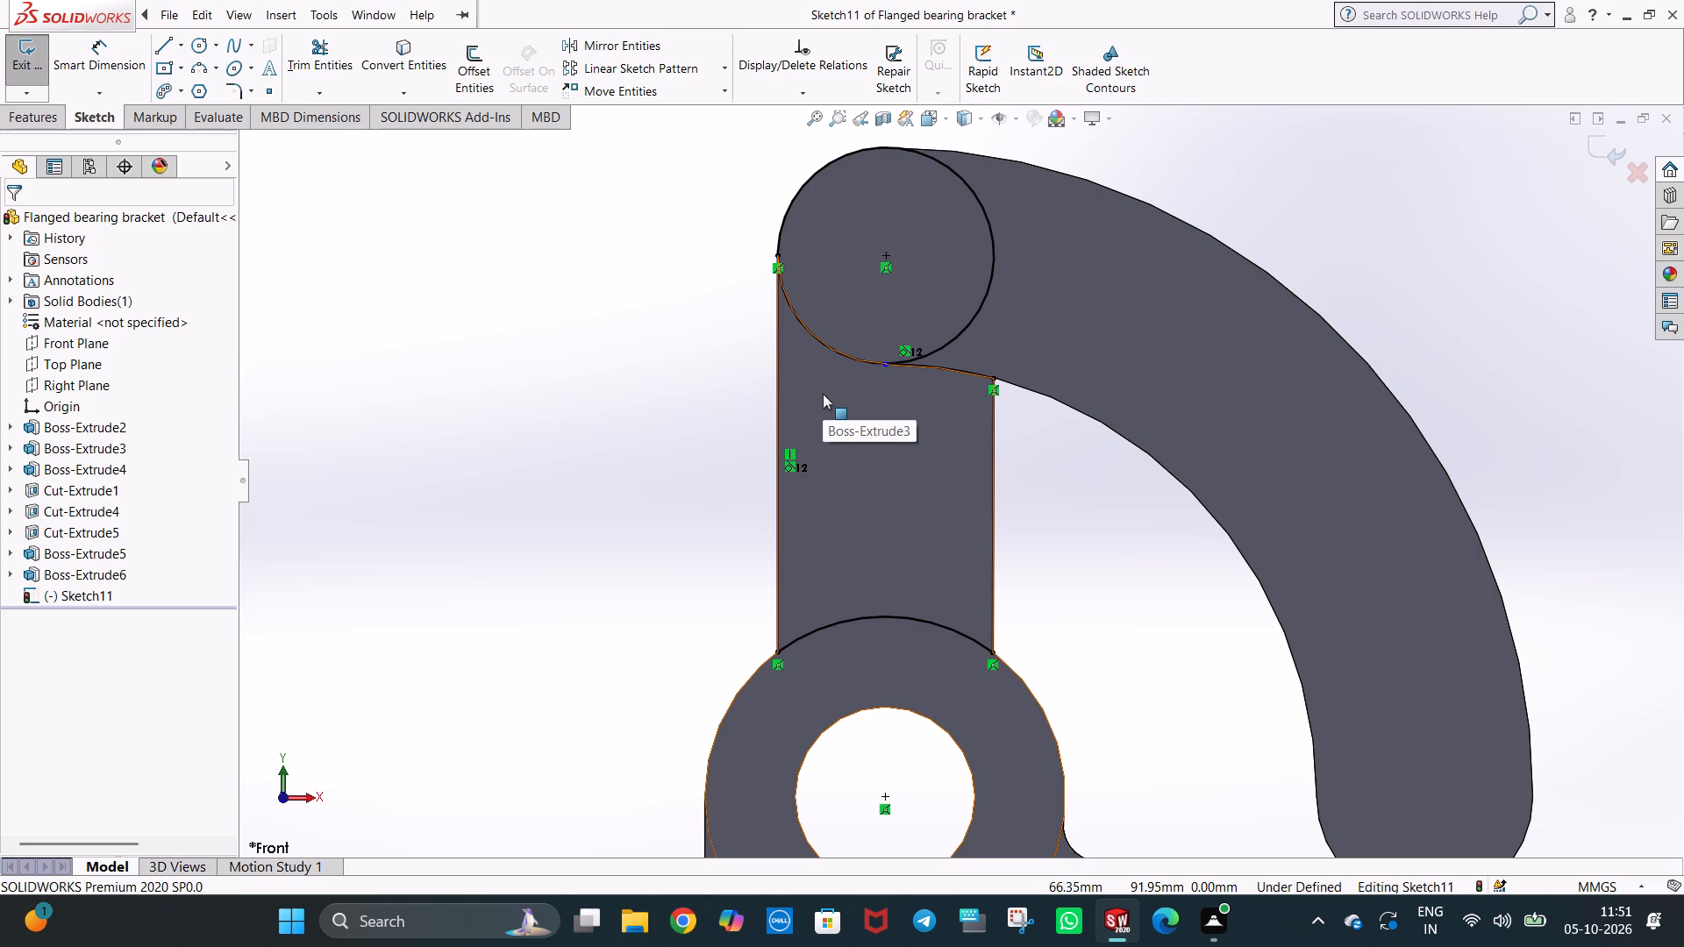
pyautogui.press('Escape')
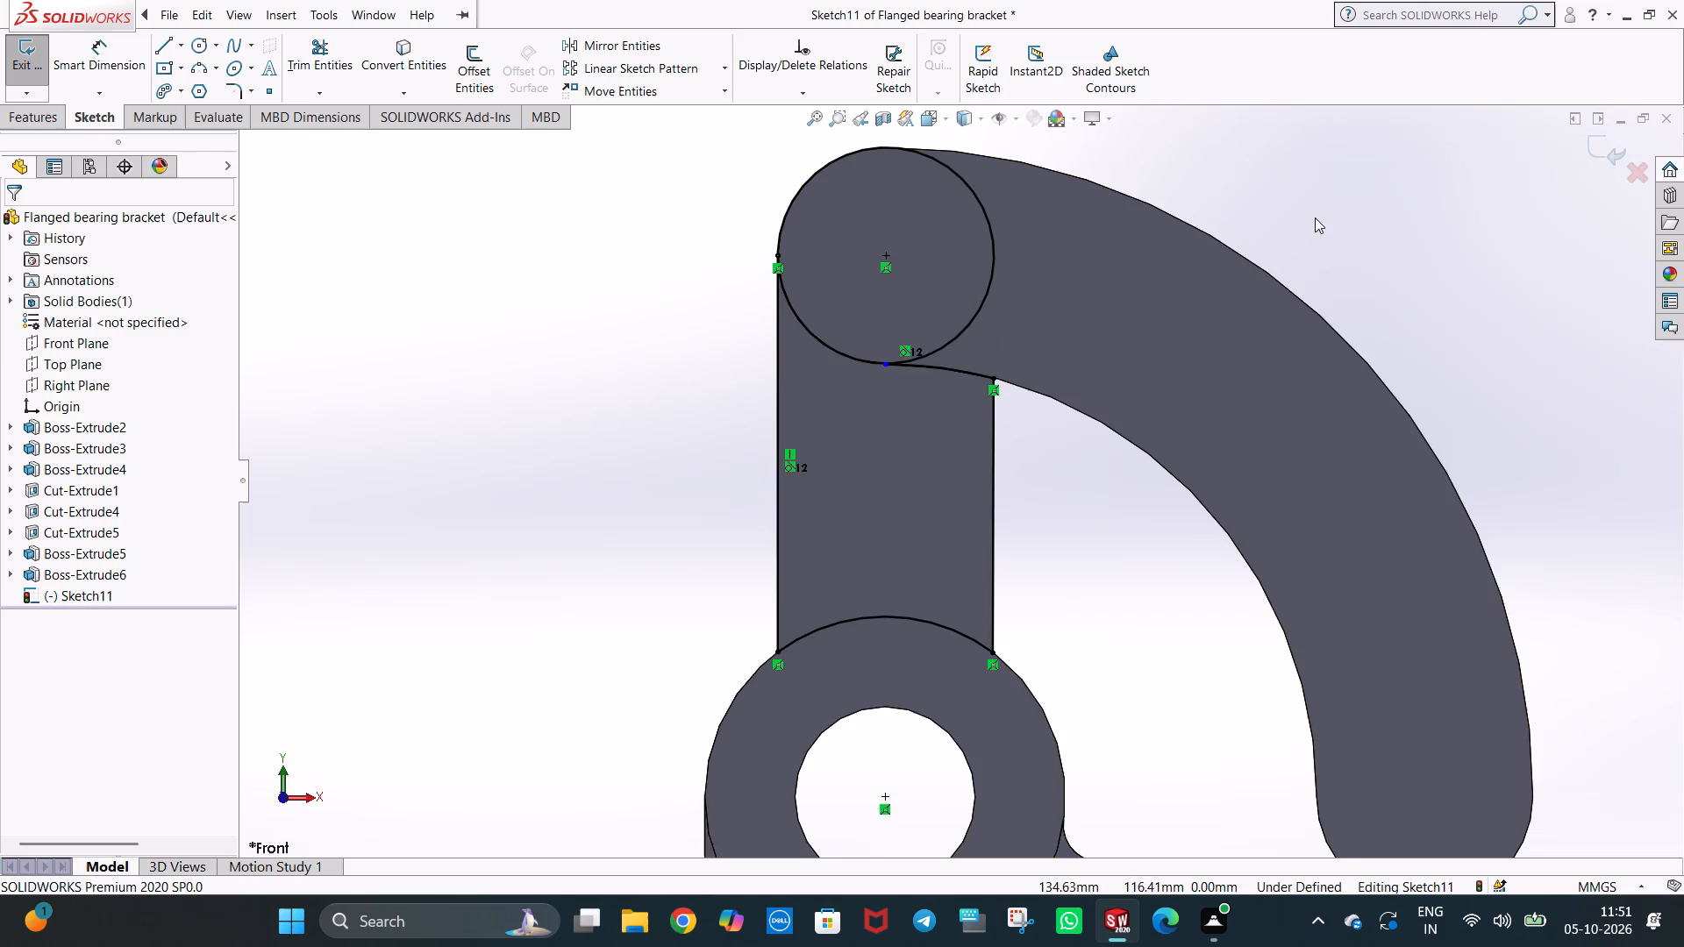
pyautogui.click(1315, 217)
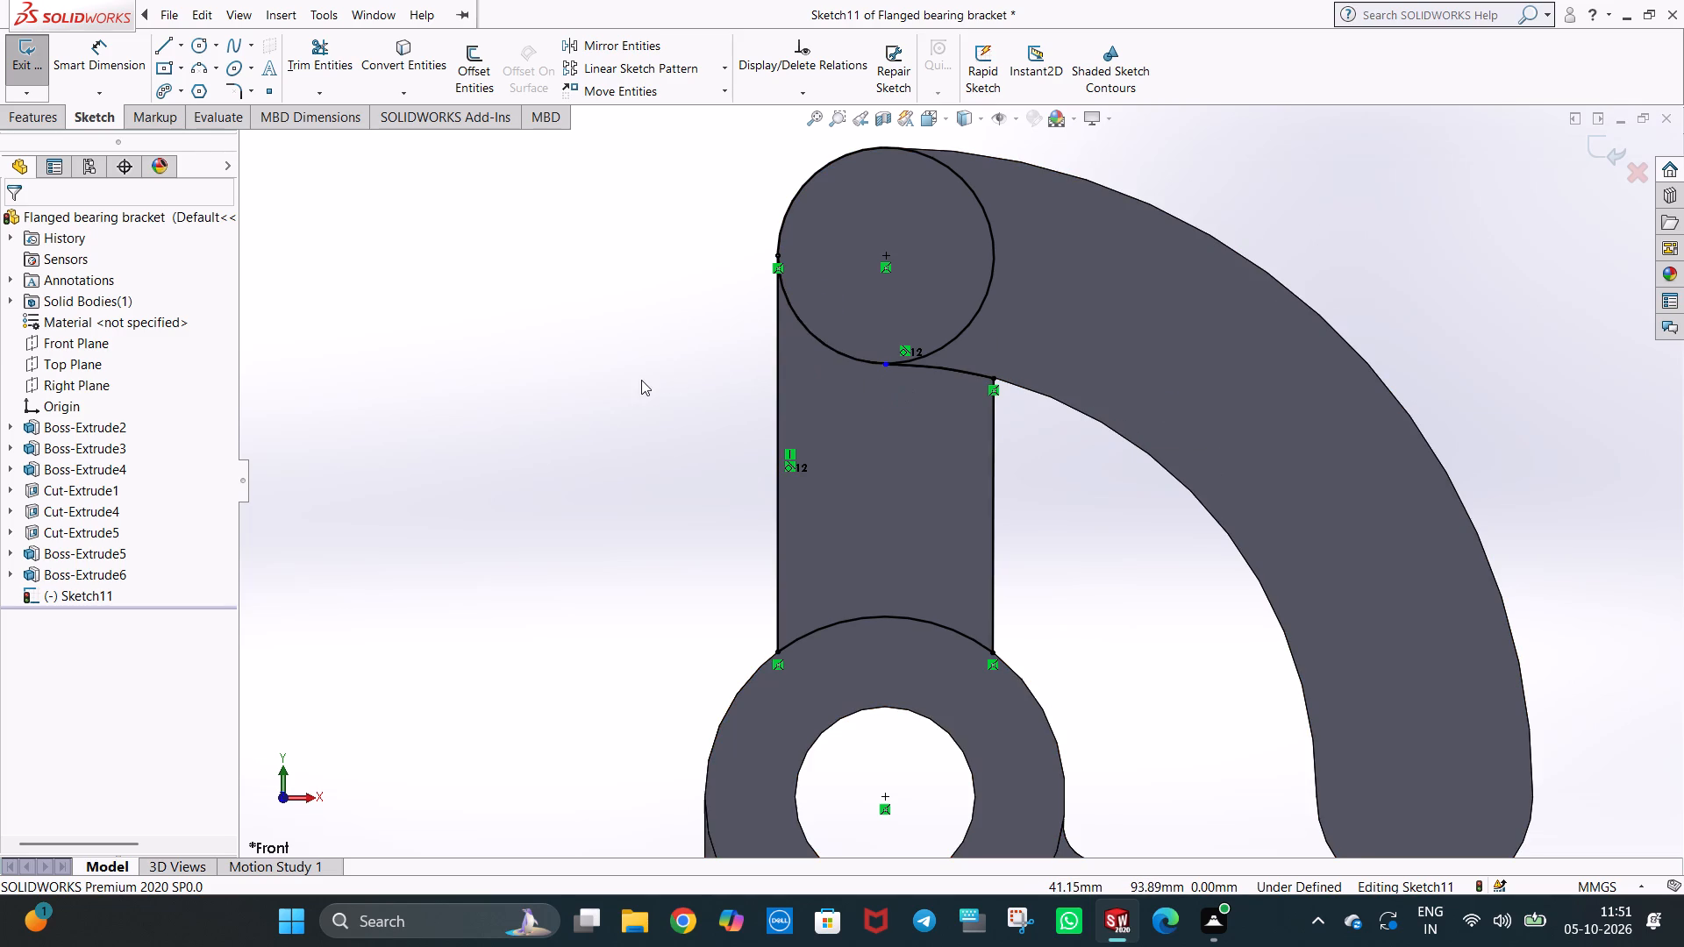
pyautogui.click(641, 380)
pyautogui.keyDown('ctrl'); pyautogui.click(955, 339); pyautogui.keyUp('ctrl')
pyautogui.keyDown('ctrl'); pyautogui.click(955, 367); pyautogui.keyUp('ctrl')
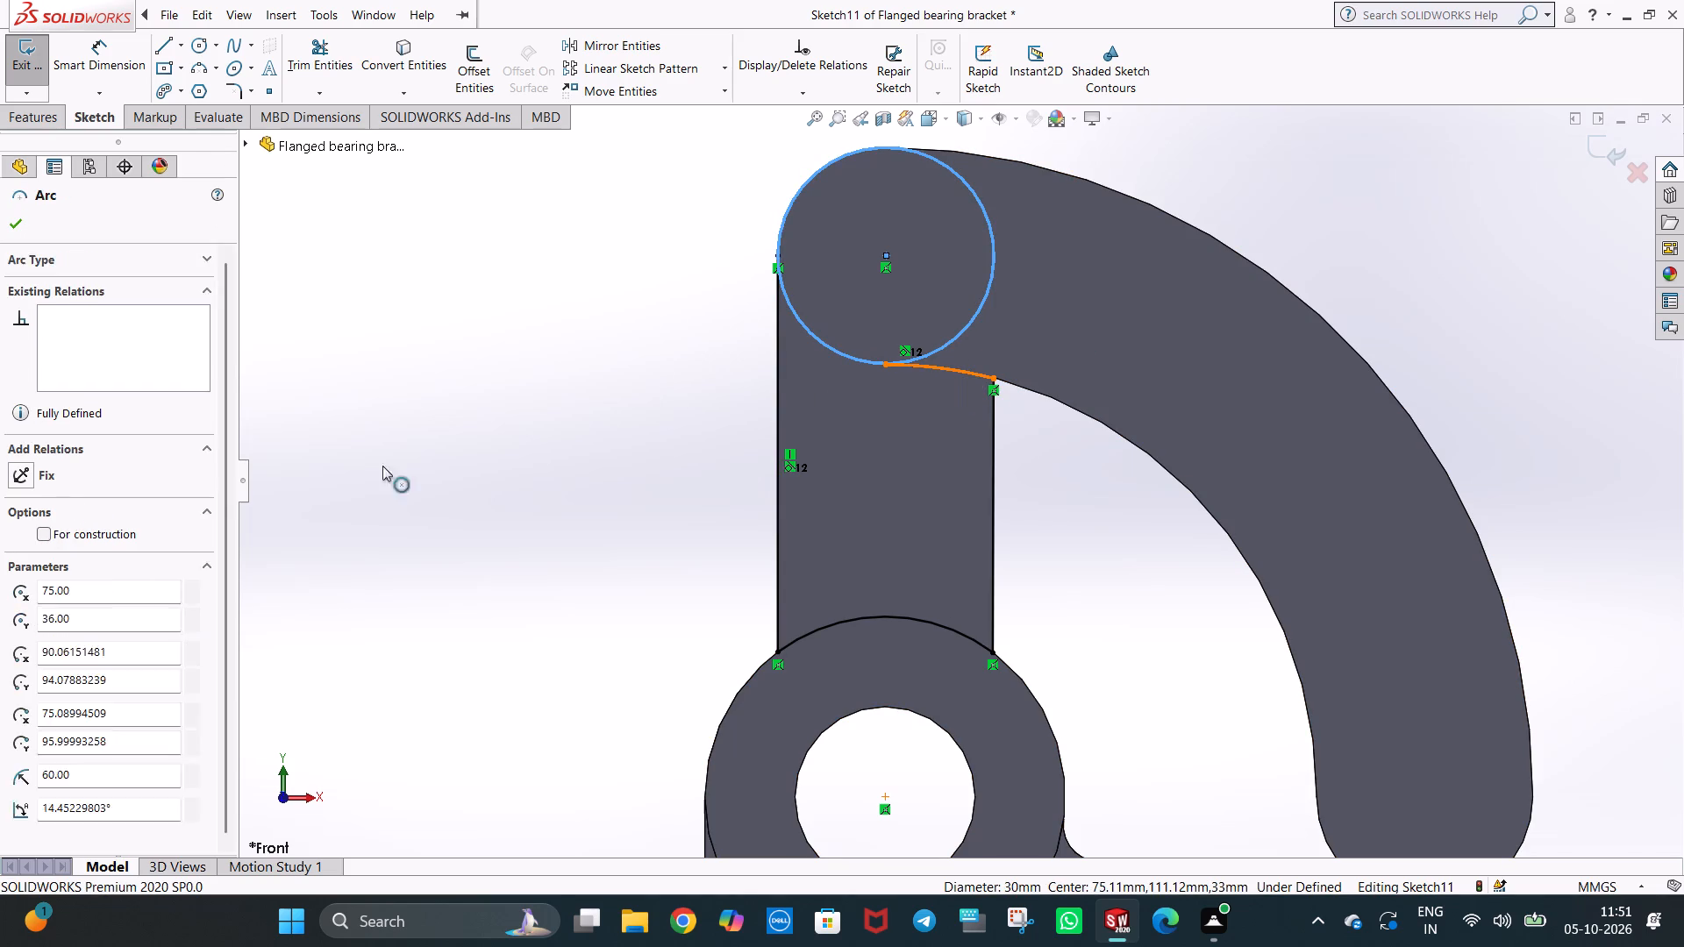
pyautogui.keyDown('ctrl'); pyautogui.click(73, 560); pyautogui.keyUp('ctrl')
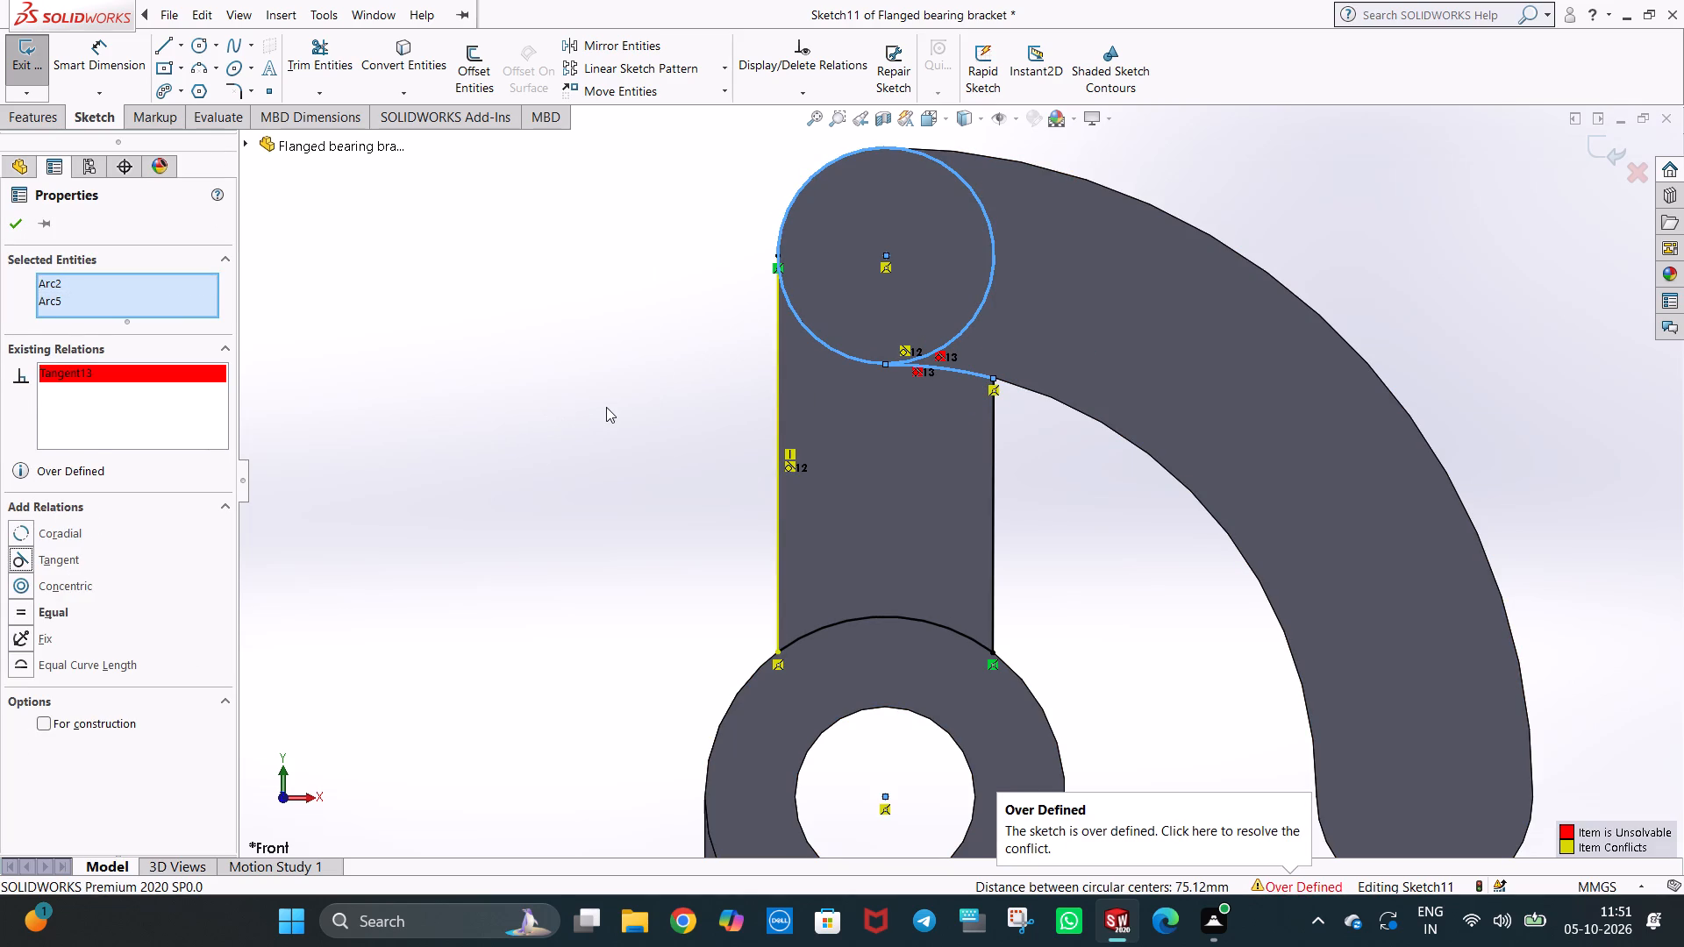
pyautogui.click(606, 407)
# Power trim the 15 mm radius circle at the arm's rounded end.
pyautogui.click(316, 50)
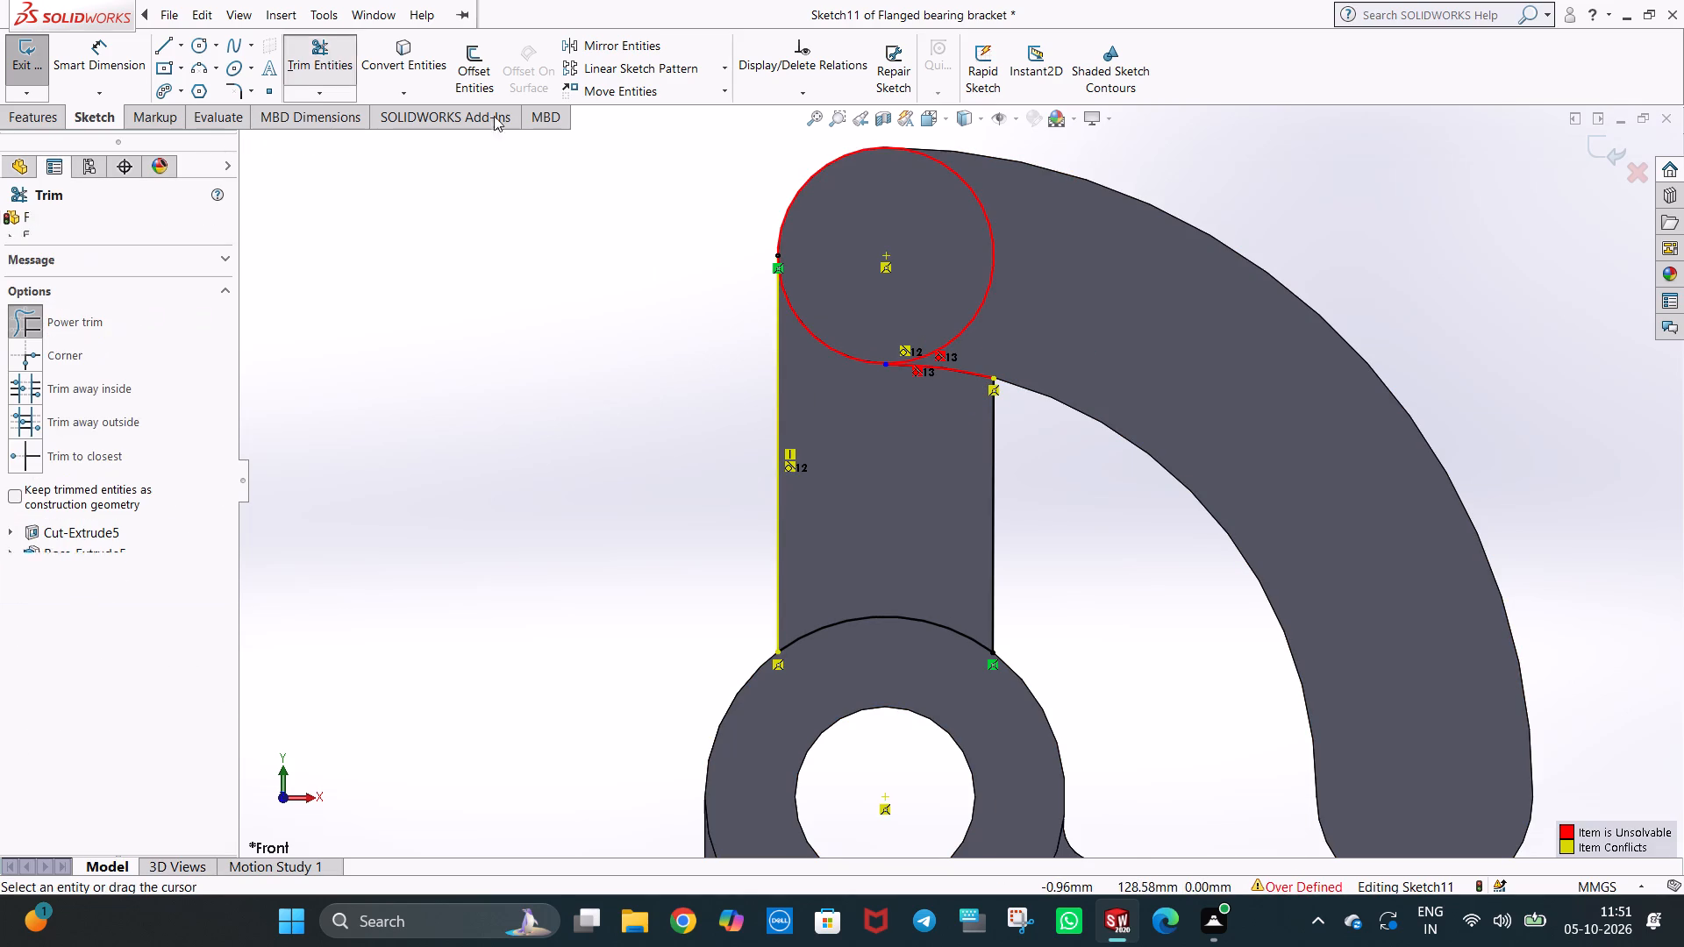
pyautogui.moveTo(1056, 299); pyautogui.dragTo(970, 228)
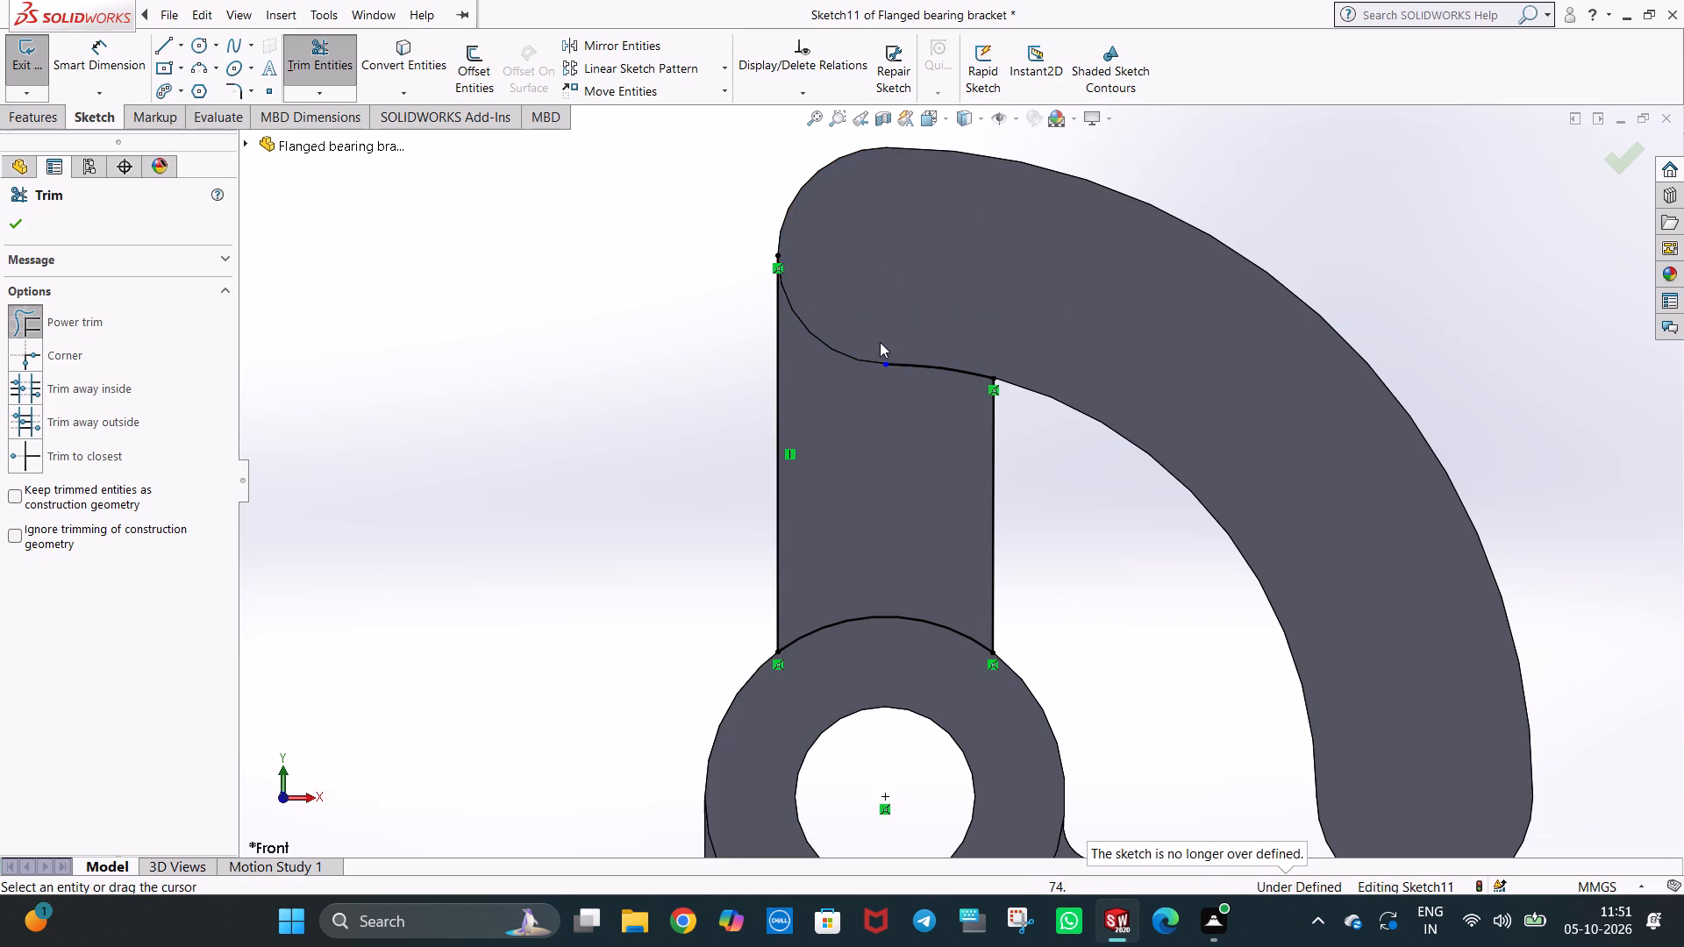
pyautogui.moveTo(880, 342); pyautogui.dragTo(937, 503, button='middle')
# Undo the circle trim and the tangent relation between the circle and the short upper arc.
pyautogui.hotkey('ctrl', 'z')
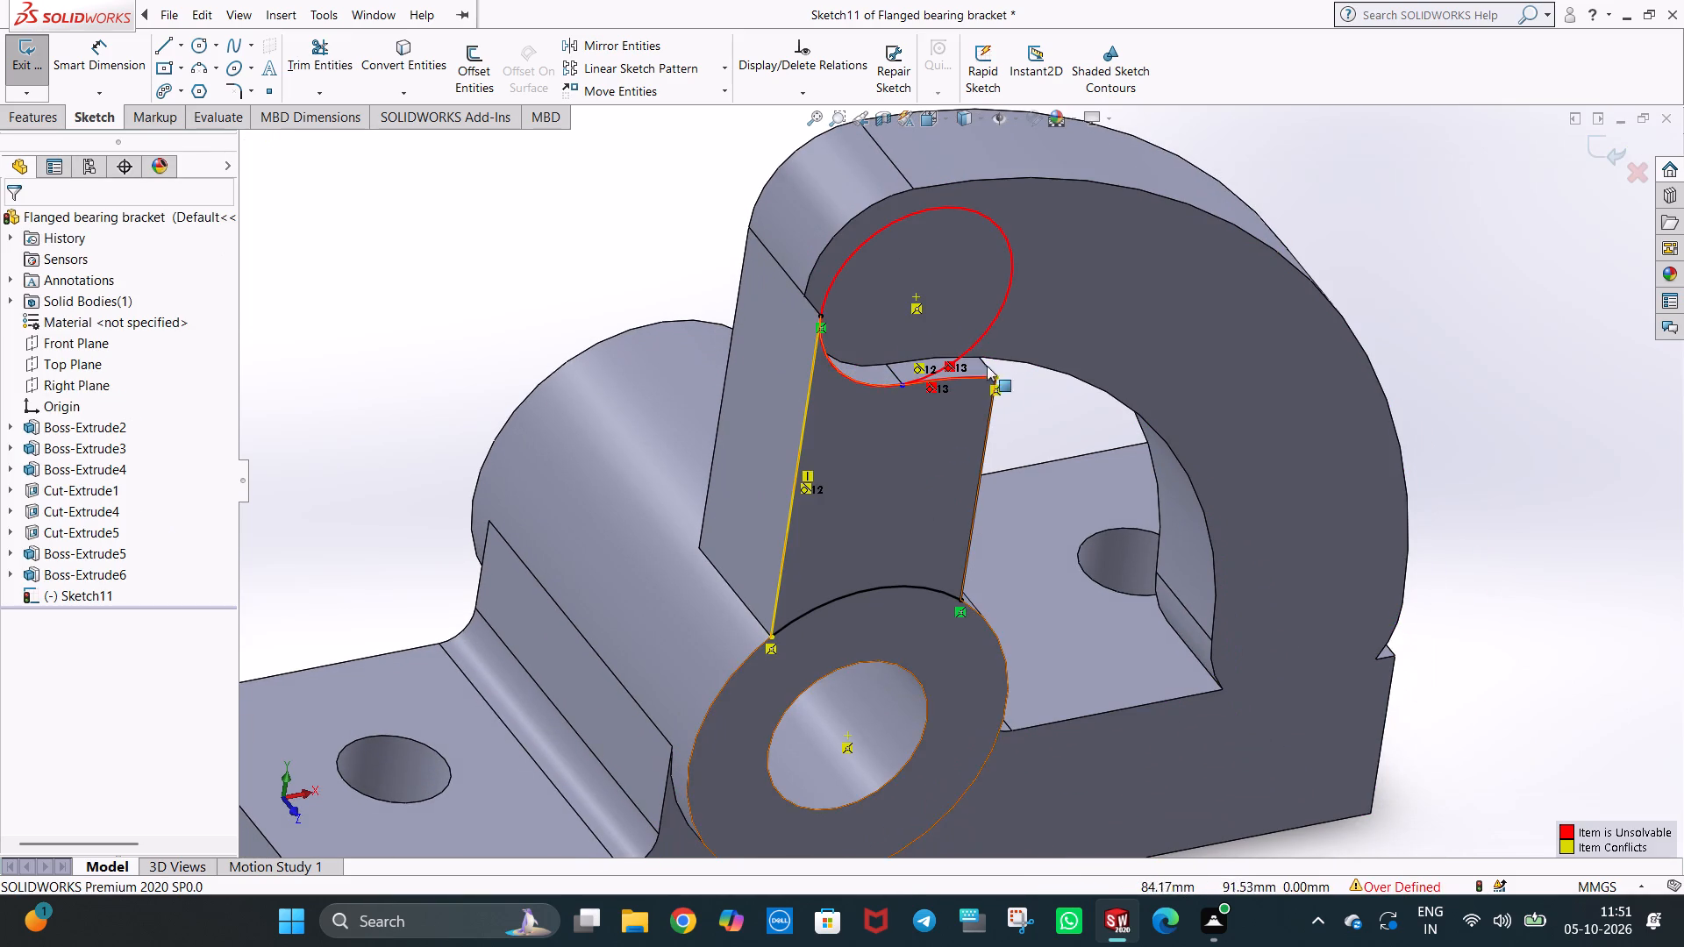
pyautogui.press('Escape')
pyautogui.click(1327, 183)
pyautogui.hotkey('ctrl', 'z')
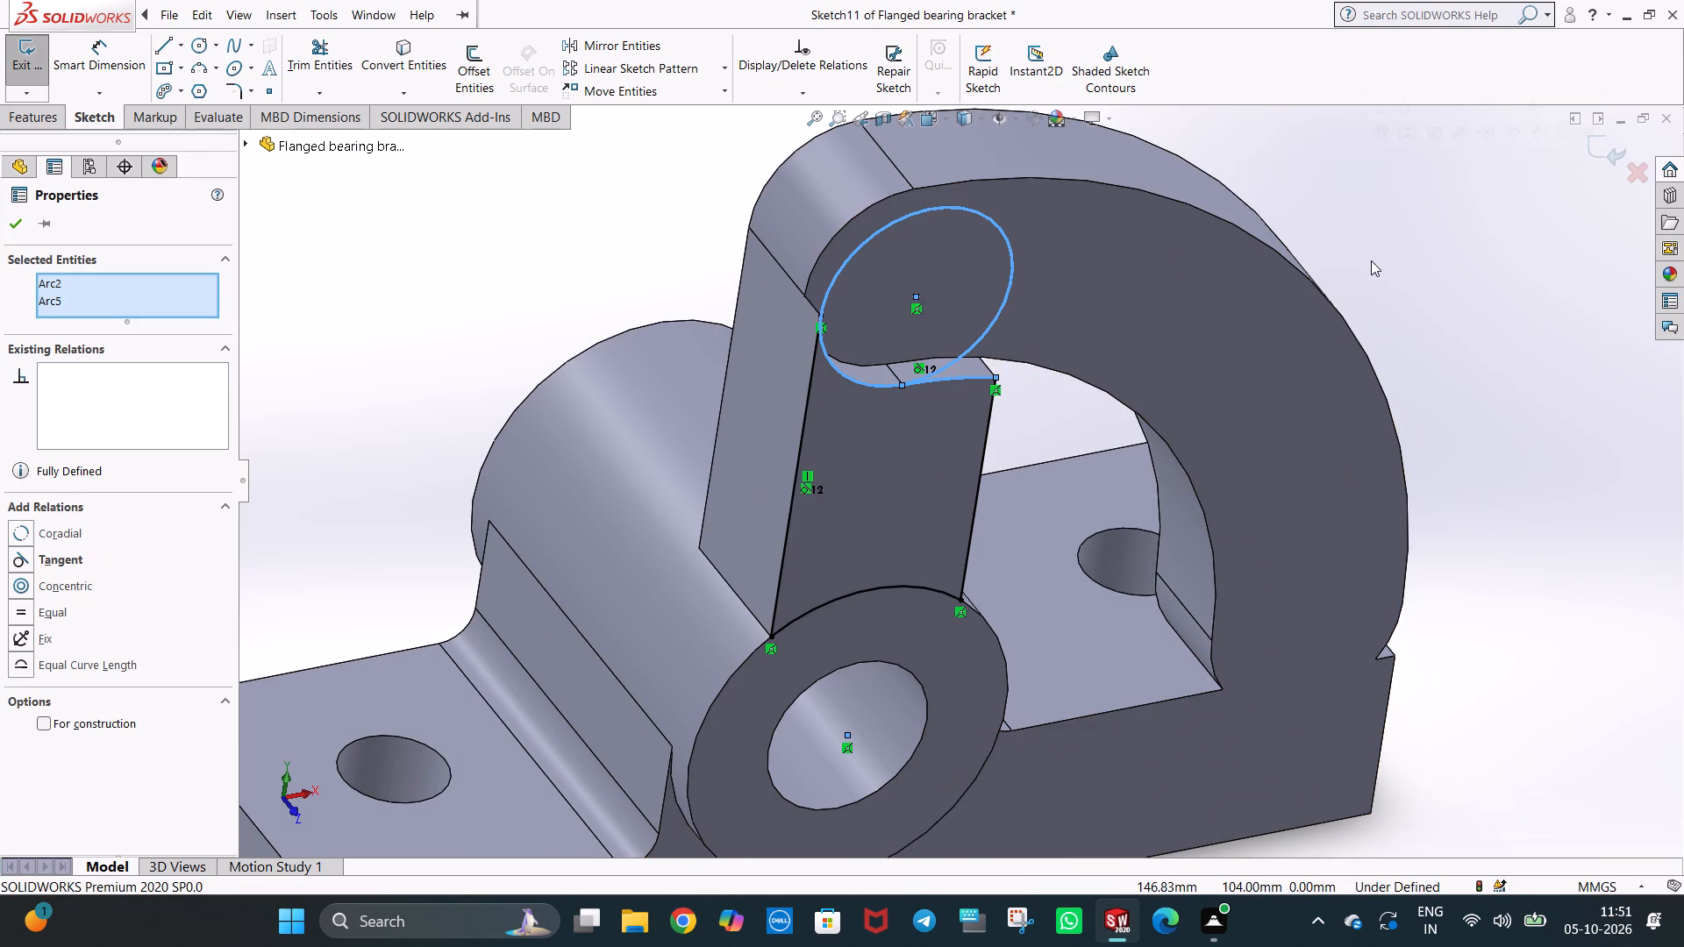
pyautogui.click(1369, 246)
# Delete the short 60 mm radius arc at the top of the link profile.
pyautogui.moveTo(1348, 338); pyautogui.dragTo(1329, 328, button='middle')
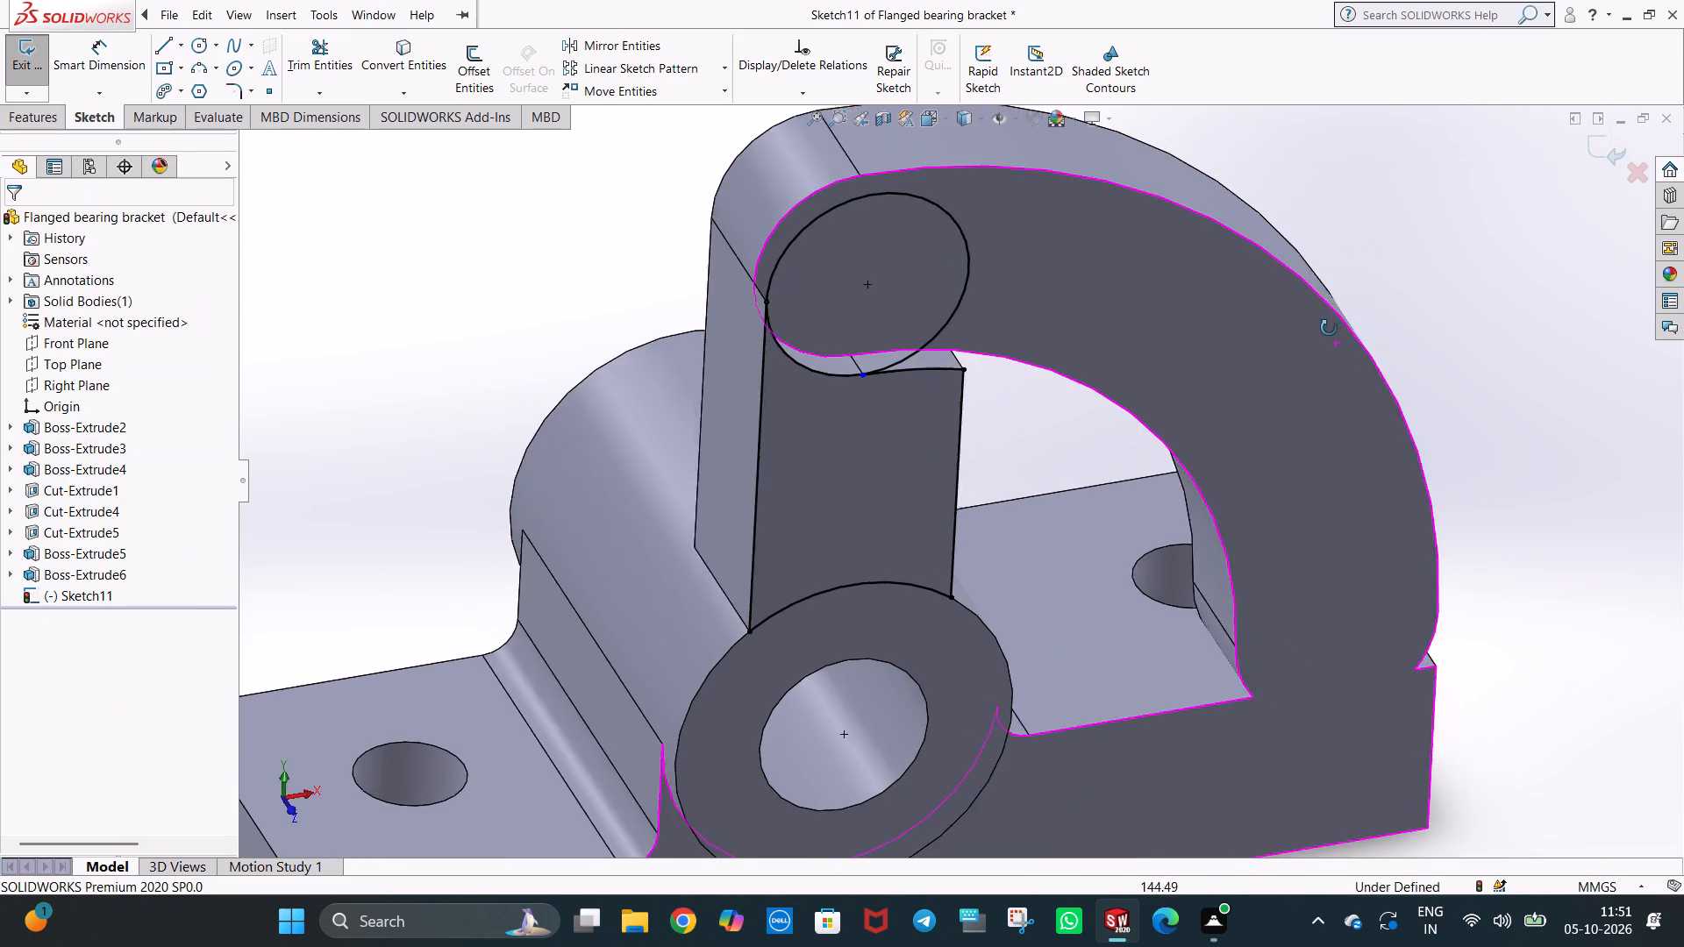
pyautogui.moveTo(1329, 328); pyautogui.dragTo(1282, 233, button='middle')
pyautogui.click(860, 338)
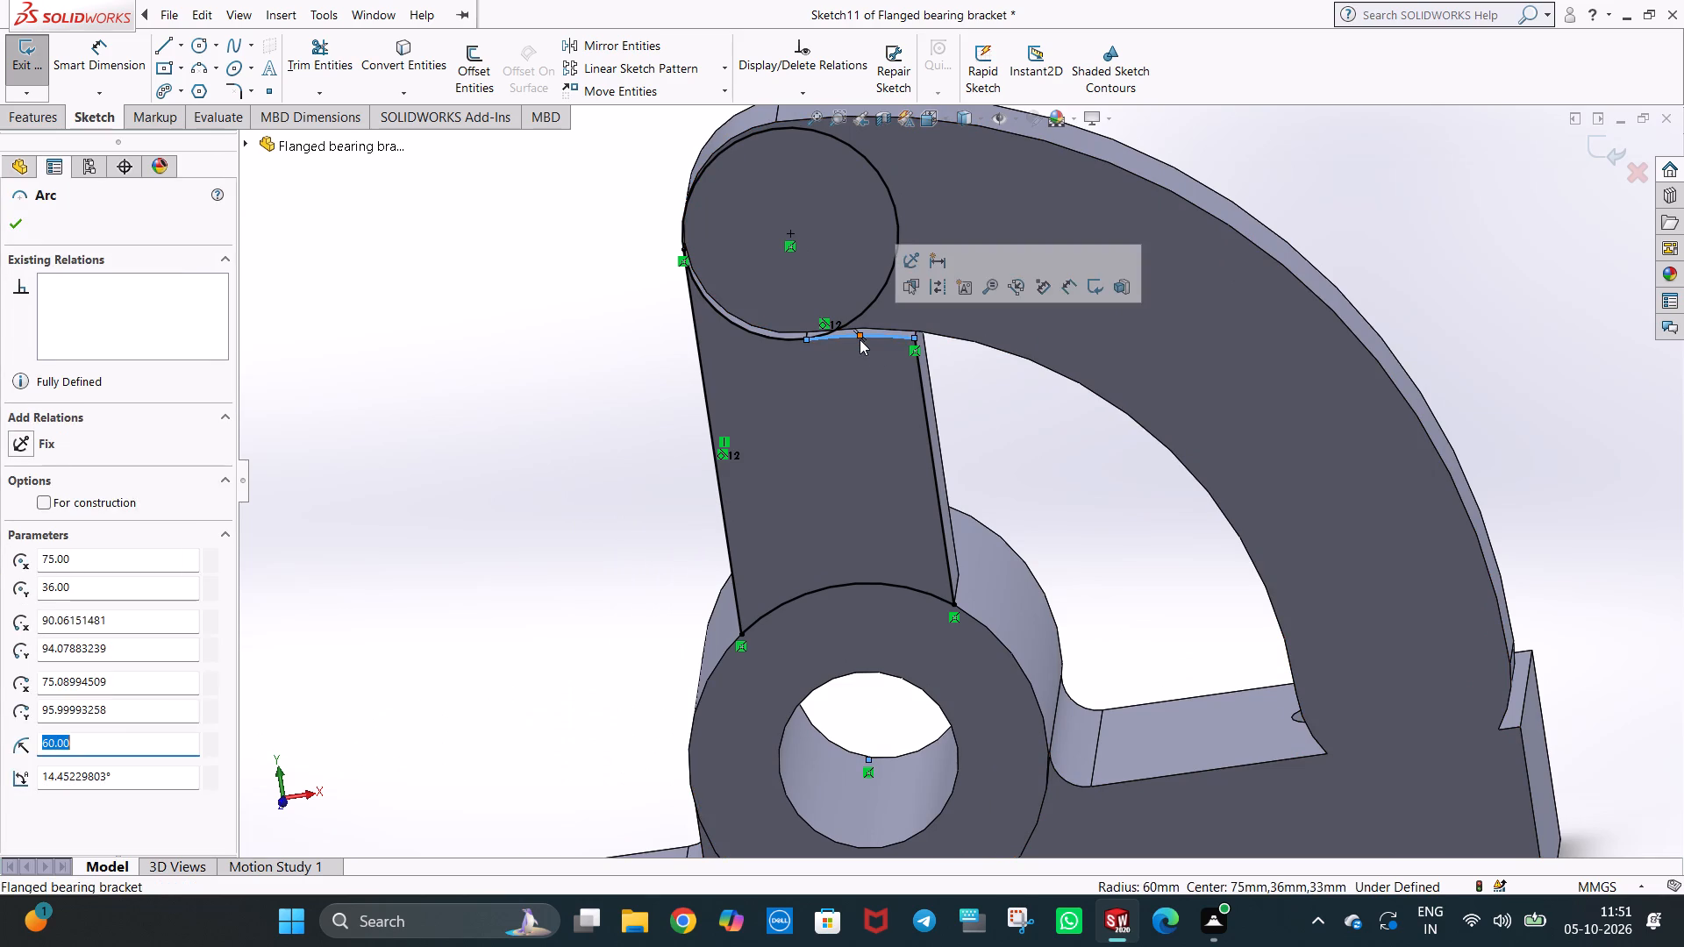
pyautogui.press('Delete')
# Sketch a circle of 60 mm radius centred on the boss bore.
pyautogui.hotkey('ctrl', '1')
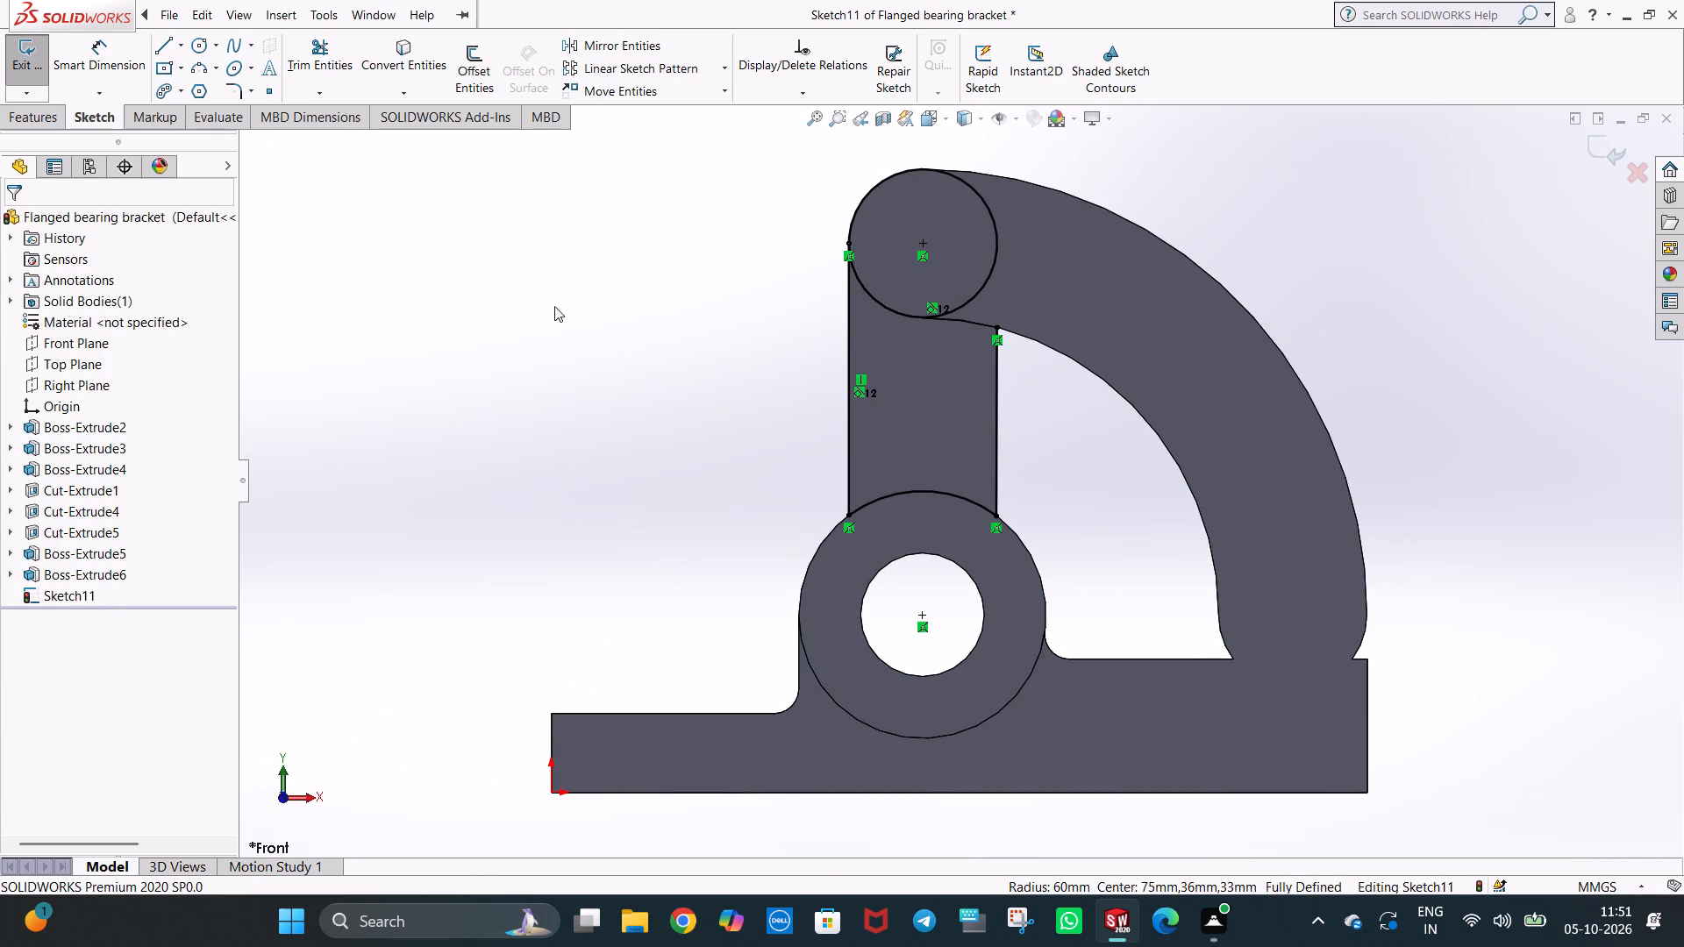
pyautogui.click(197, 50)
pyautogui.click(919, 616)
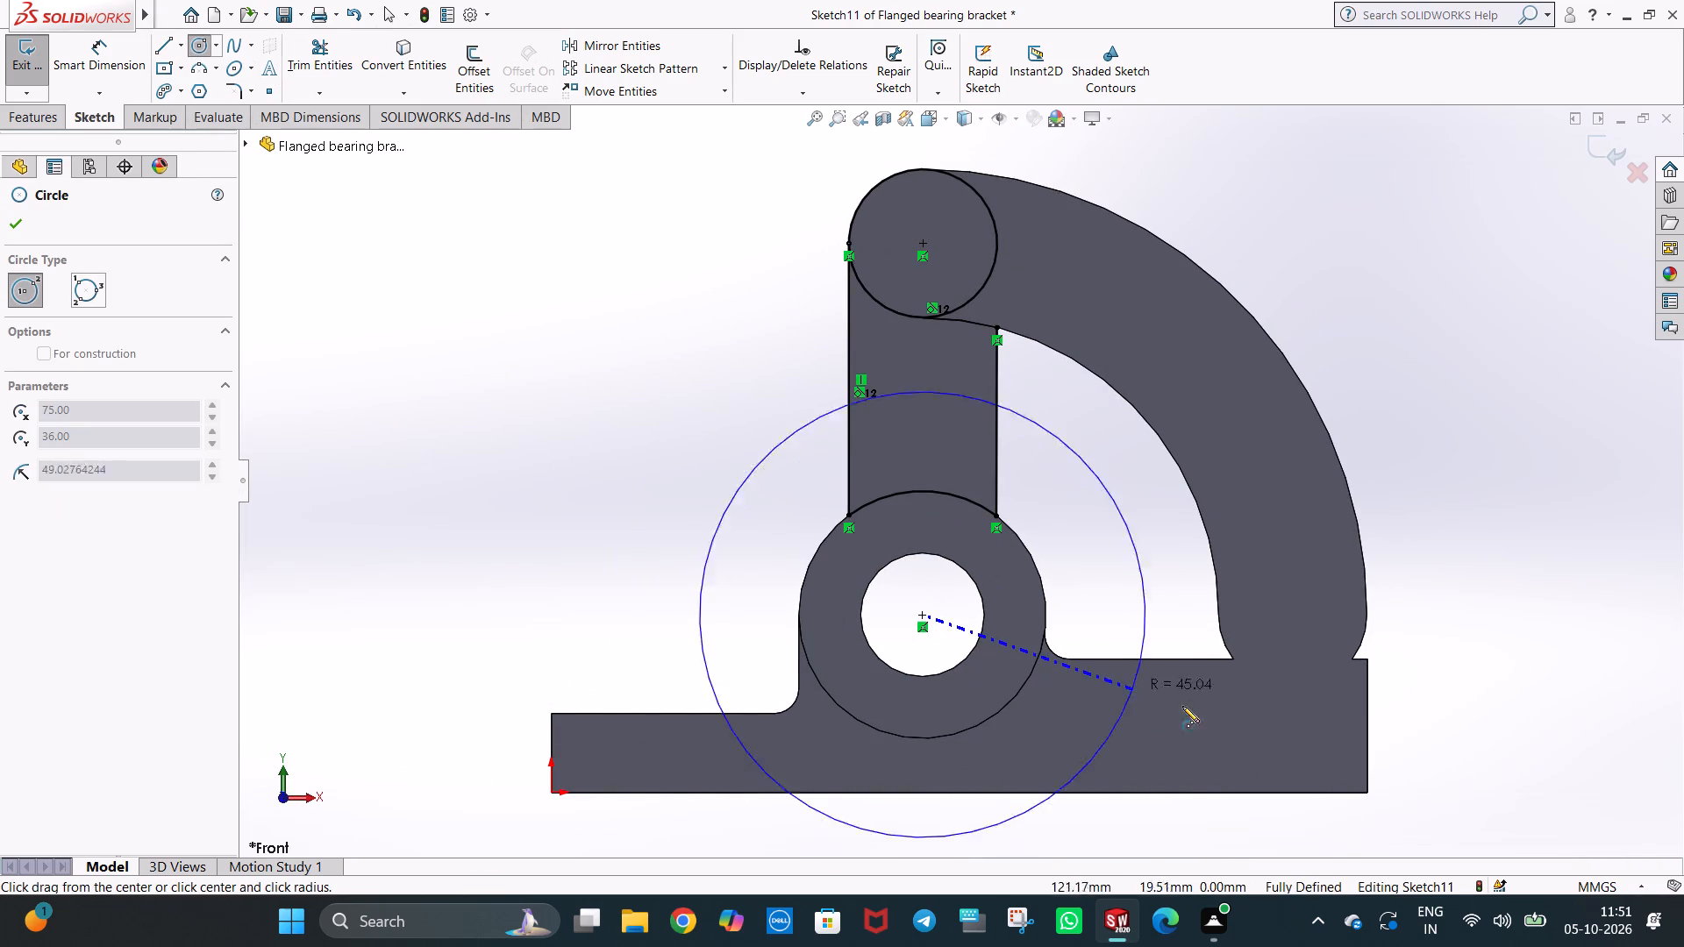
pyautogui.click(1202, 723)
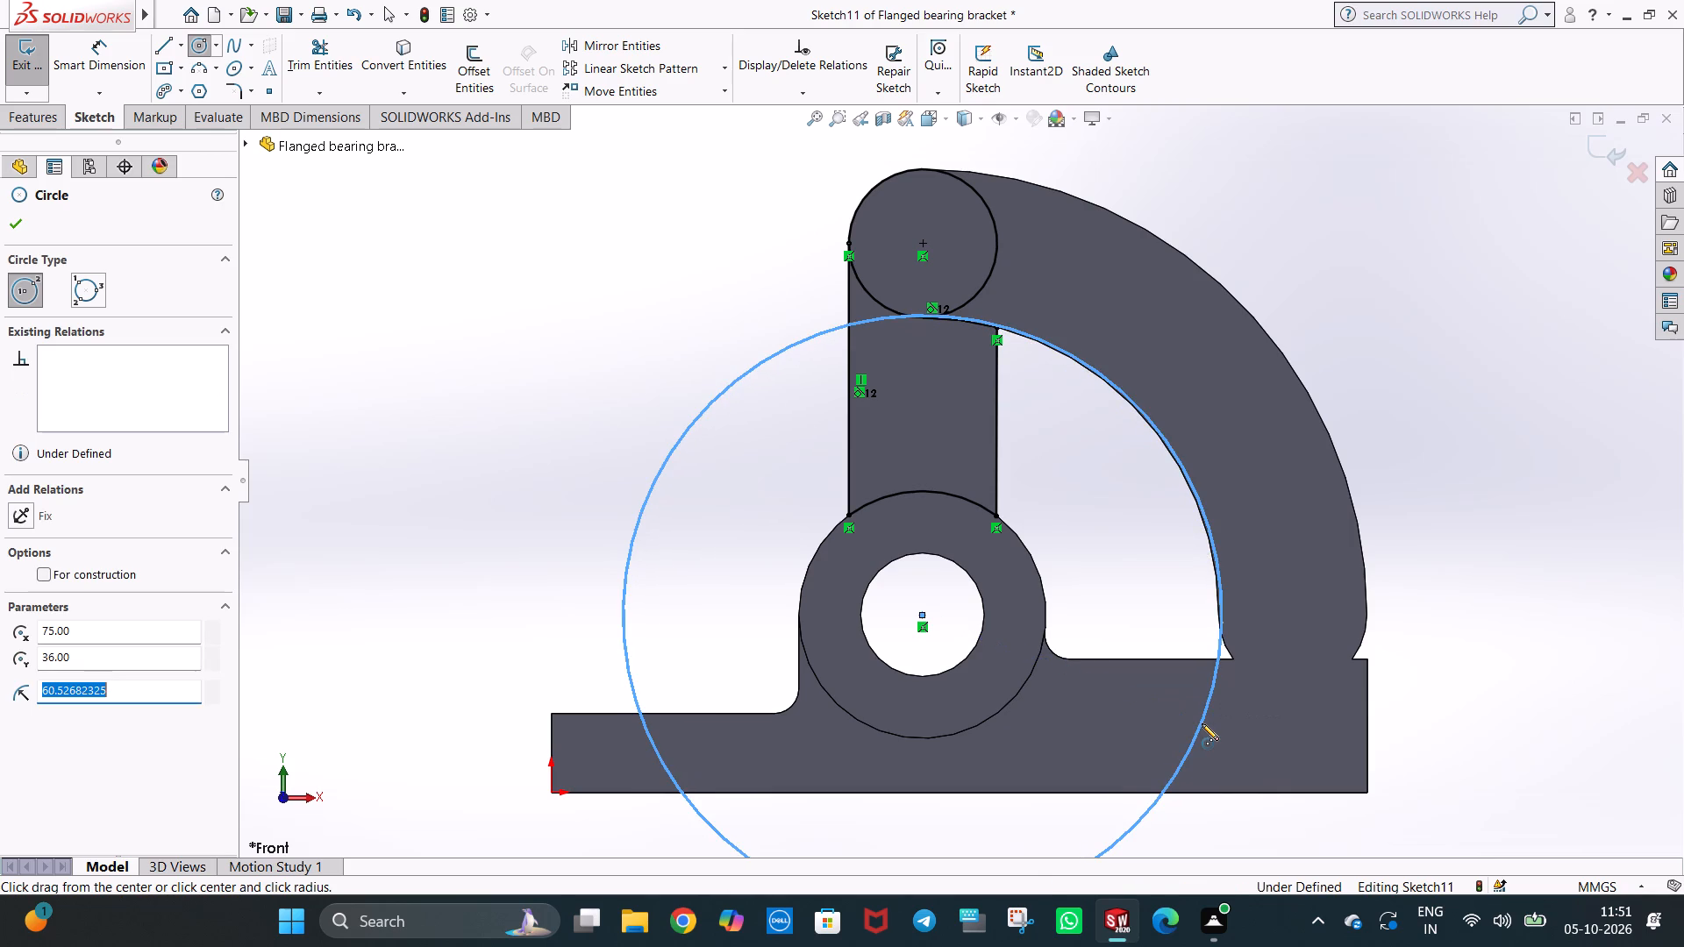
pyautogui.write('60')
pyautogui.press('Return')
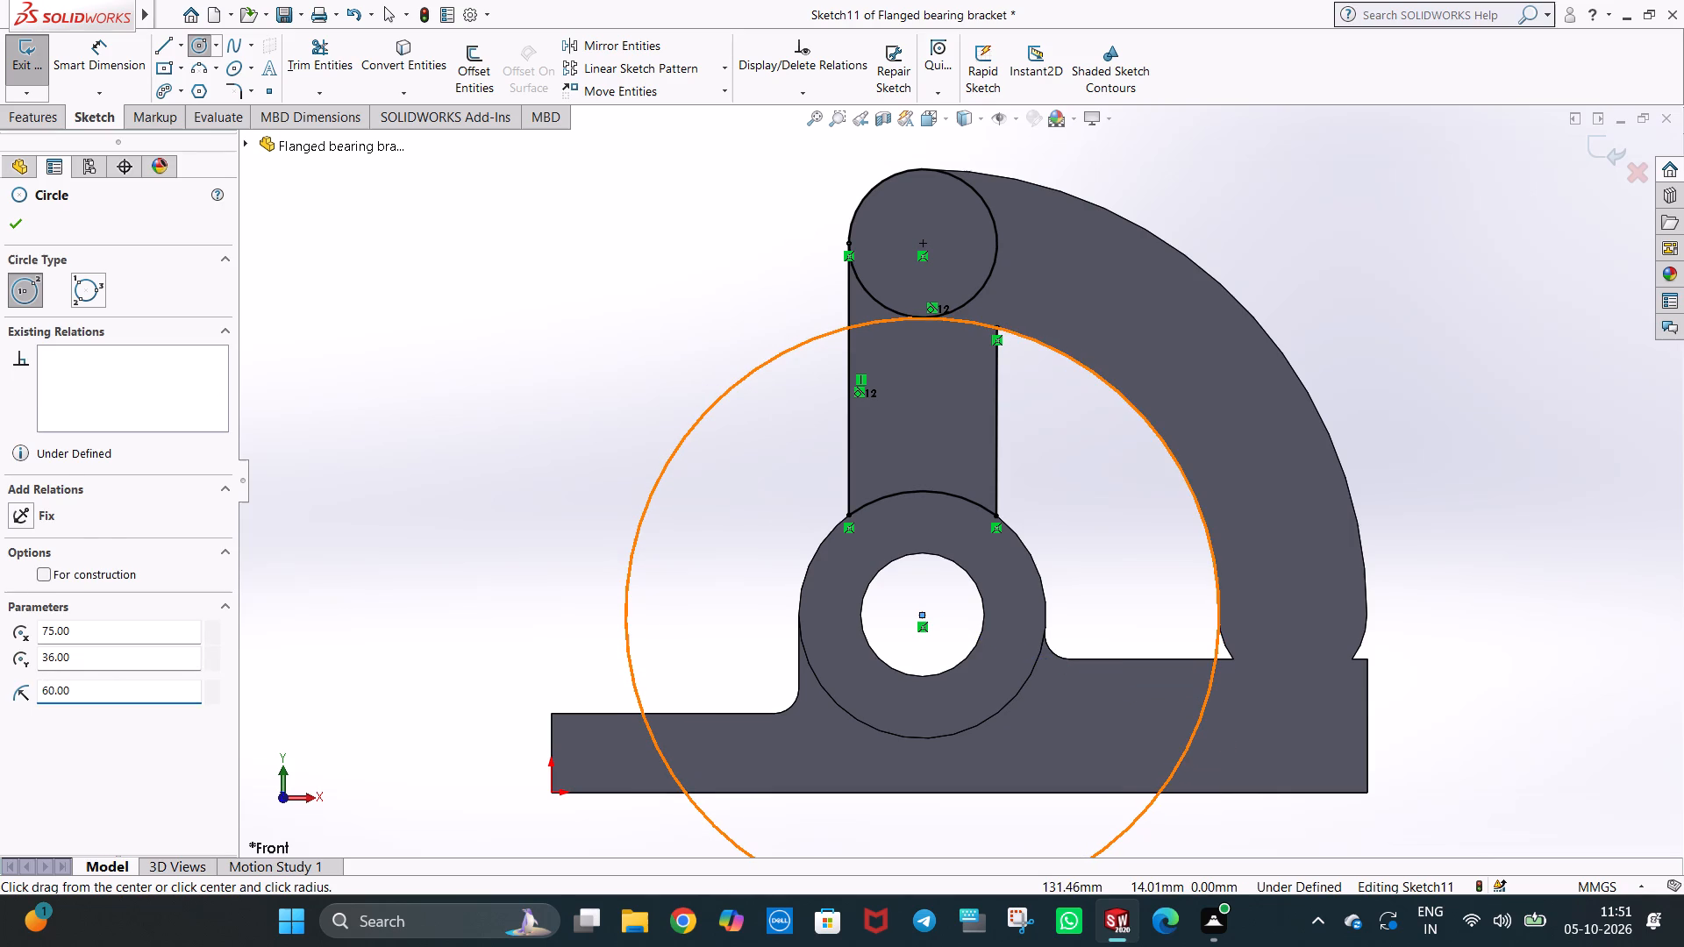
pyautogui.press('Escape')
pyautogui.press('Escape')
pyautogui.click(1357, 290)
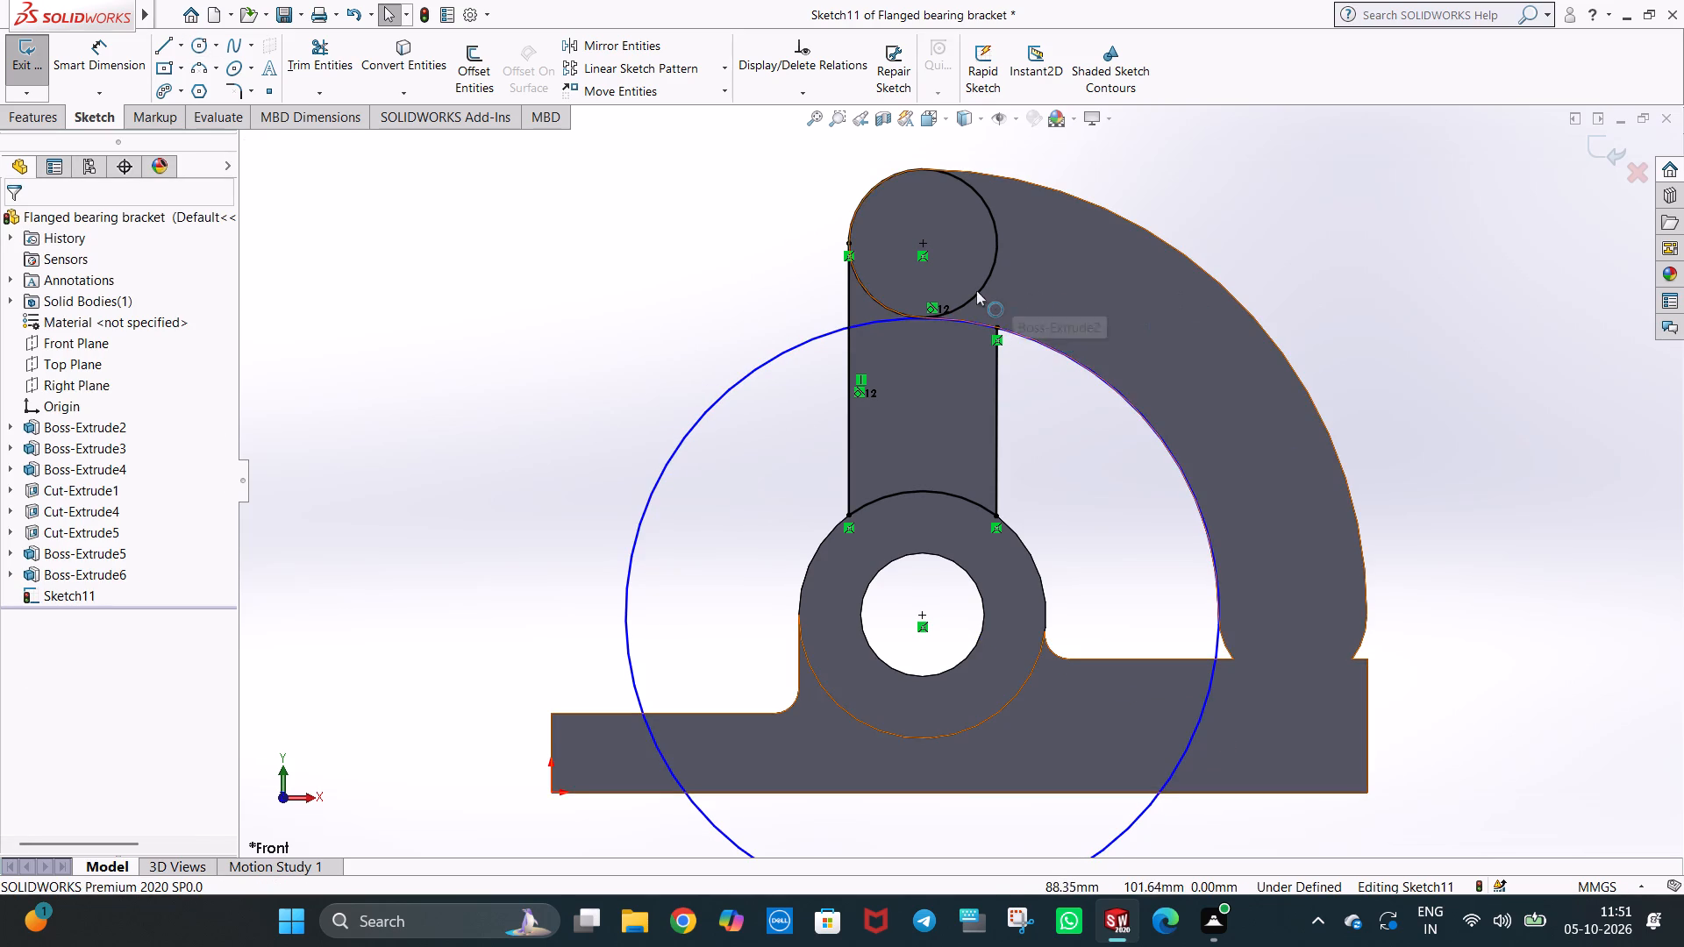
# Make the 60 mm radius circle tangent to the 15 mm radius circle.
pyautogui.keyDown('ctrl'); pyautogui.click(975, 288); pyautogui.keyUp('ctrl')
pyautogui.keyDown('ctrl'); pyautogui.click(968, 324); pyautogui.keyUp('ctrl')
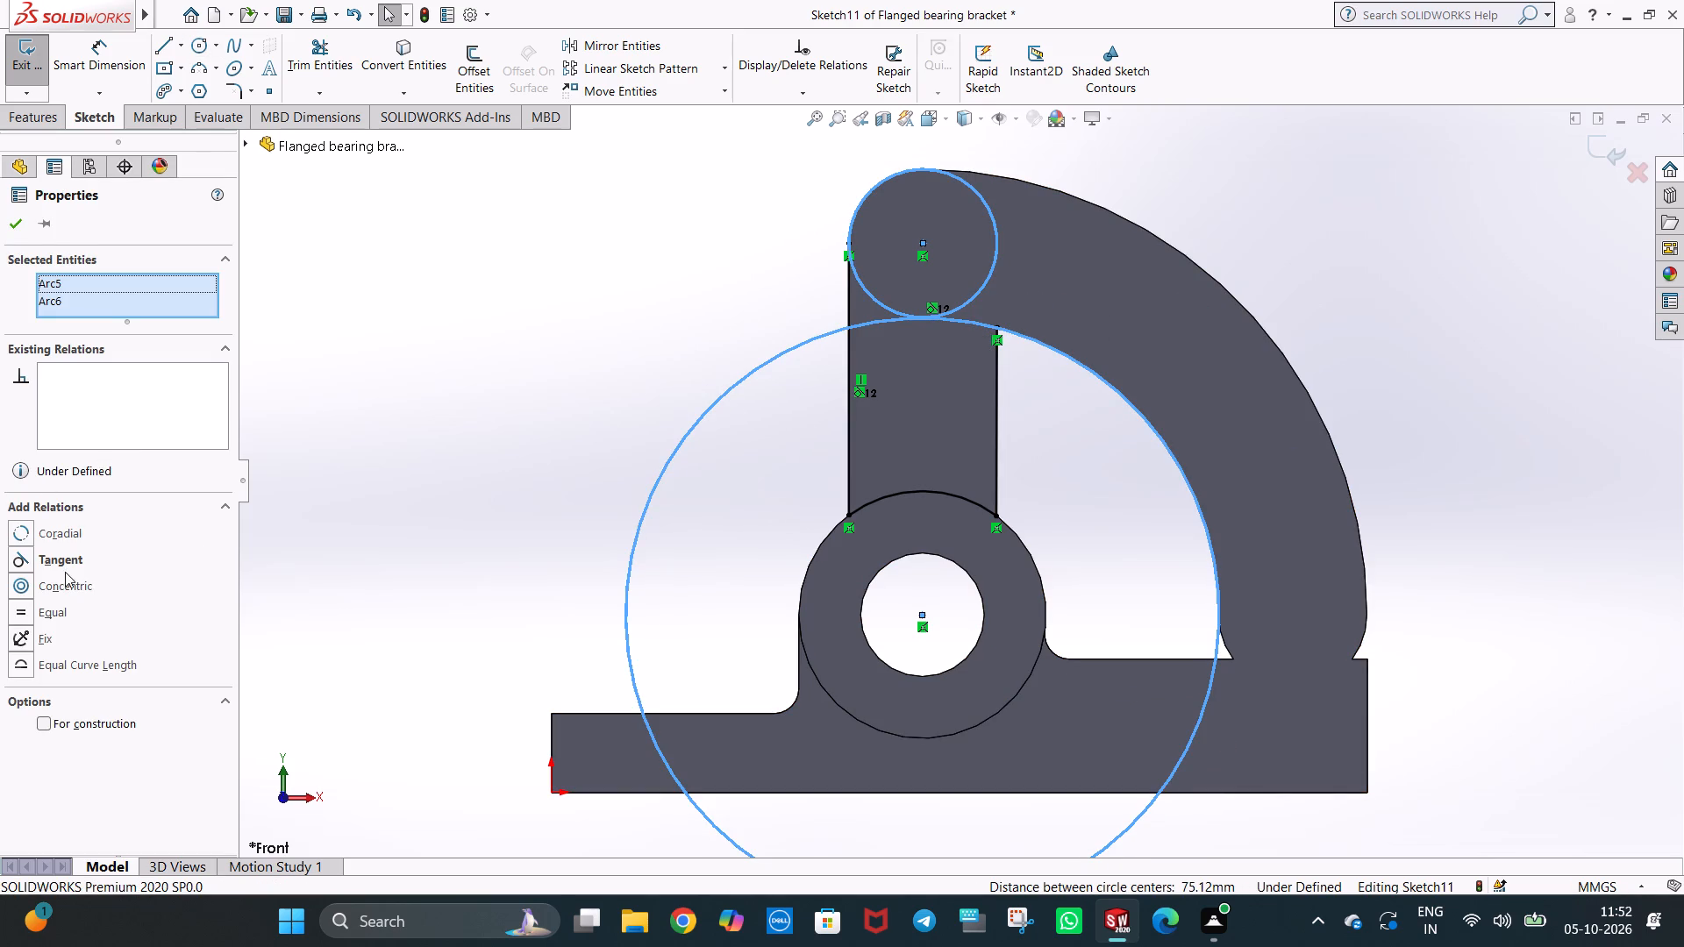
pyautogui.keyDown('ctrl'); pyautogui.click(65, 561); pyautogui.keyUp('ctrl')
pyautogui.click(506, 330)
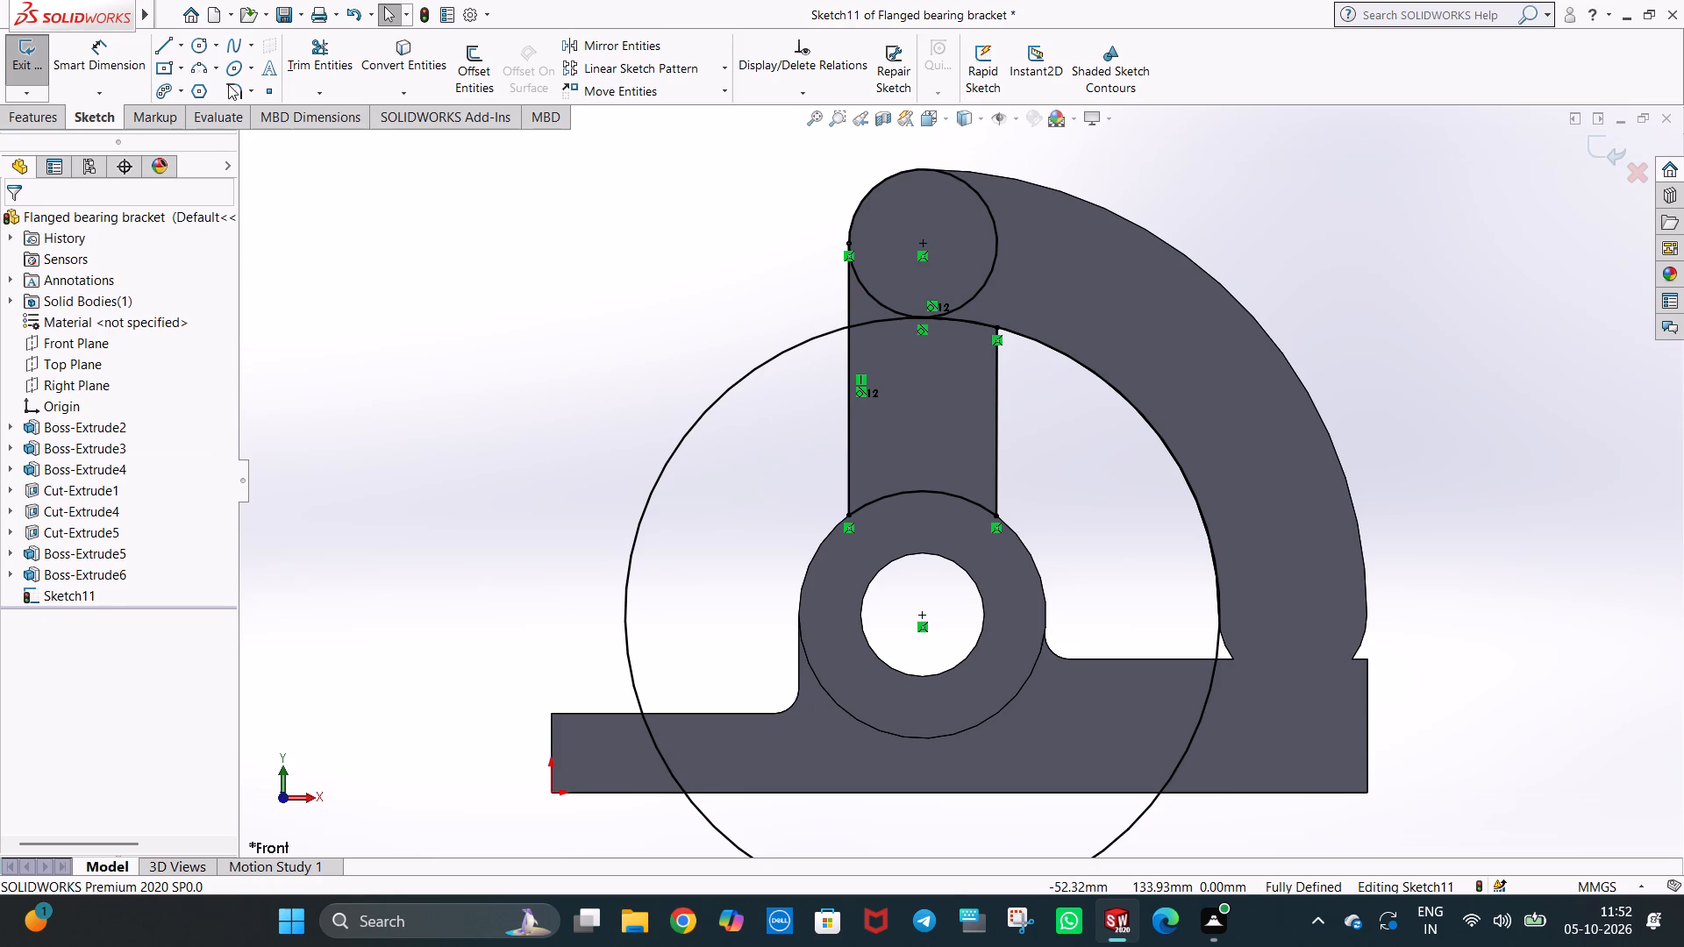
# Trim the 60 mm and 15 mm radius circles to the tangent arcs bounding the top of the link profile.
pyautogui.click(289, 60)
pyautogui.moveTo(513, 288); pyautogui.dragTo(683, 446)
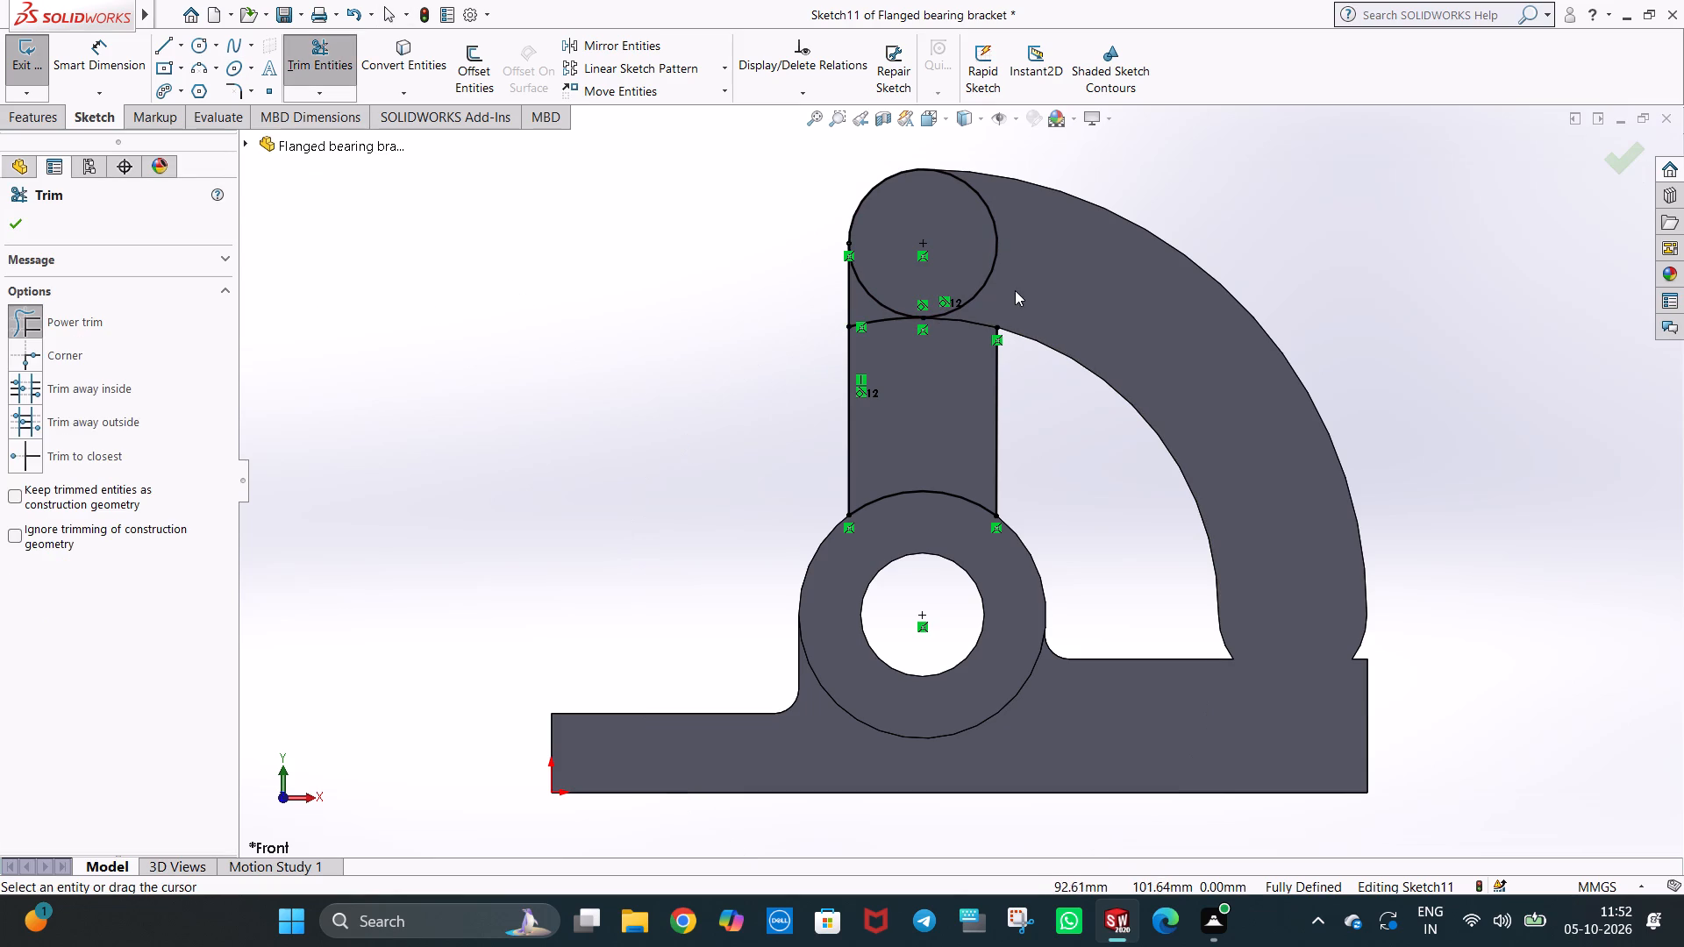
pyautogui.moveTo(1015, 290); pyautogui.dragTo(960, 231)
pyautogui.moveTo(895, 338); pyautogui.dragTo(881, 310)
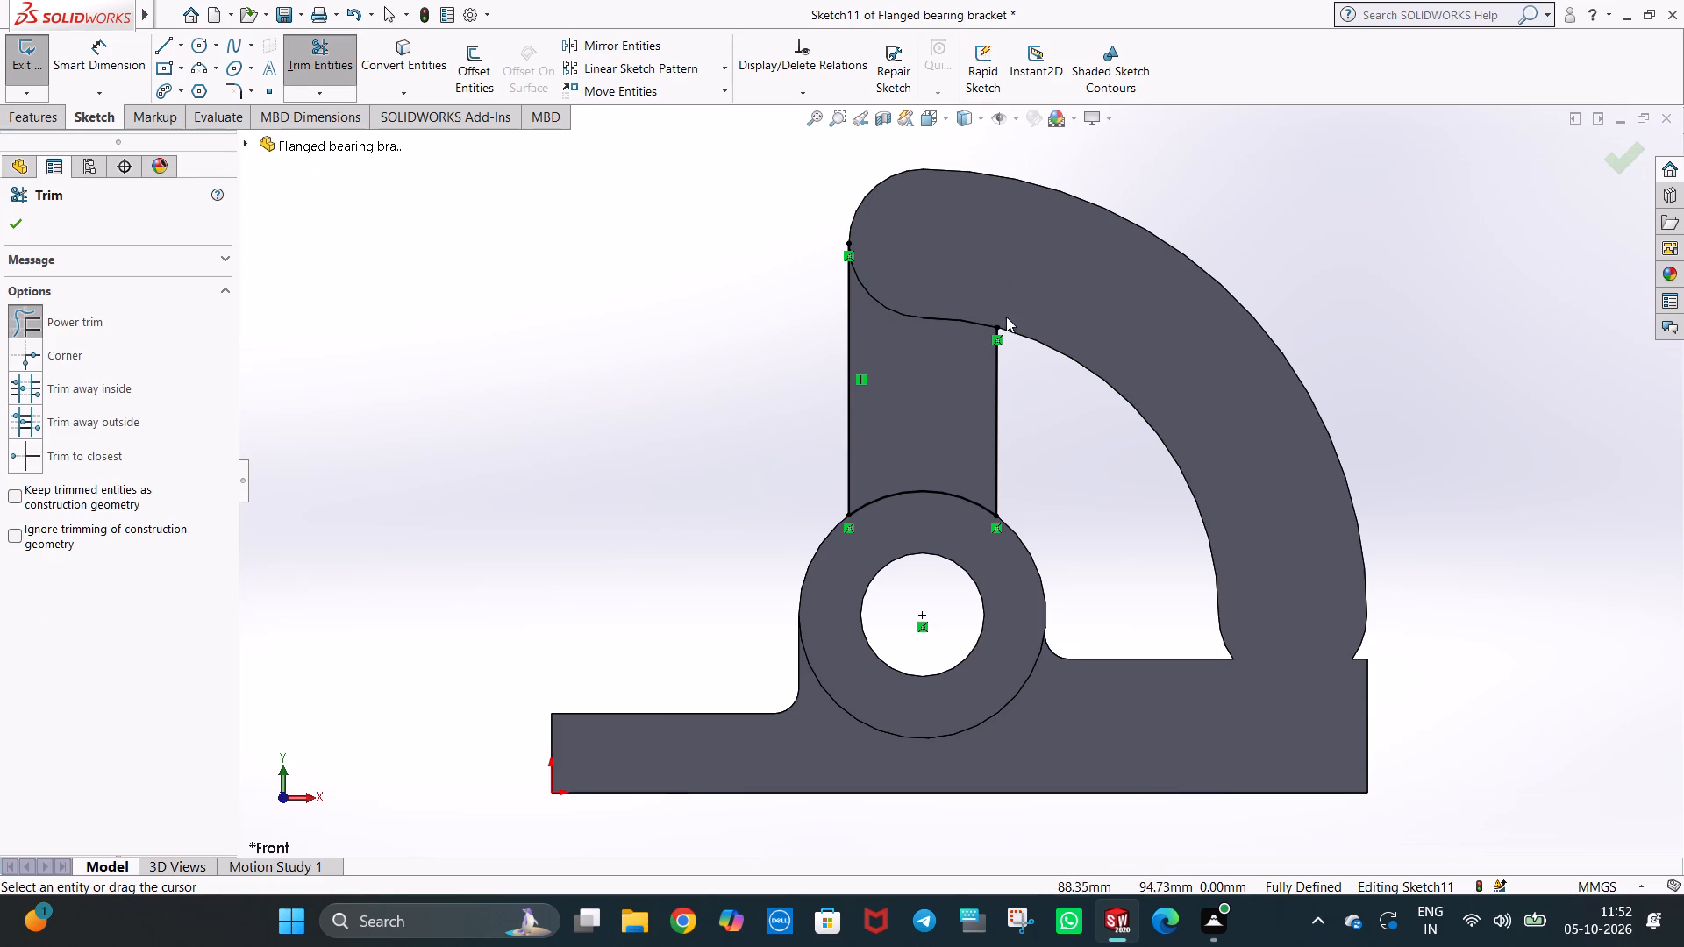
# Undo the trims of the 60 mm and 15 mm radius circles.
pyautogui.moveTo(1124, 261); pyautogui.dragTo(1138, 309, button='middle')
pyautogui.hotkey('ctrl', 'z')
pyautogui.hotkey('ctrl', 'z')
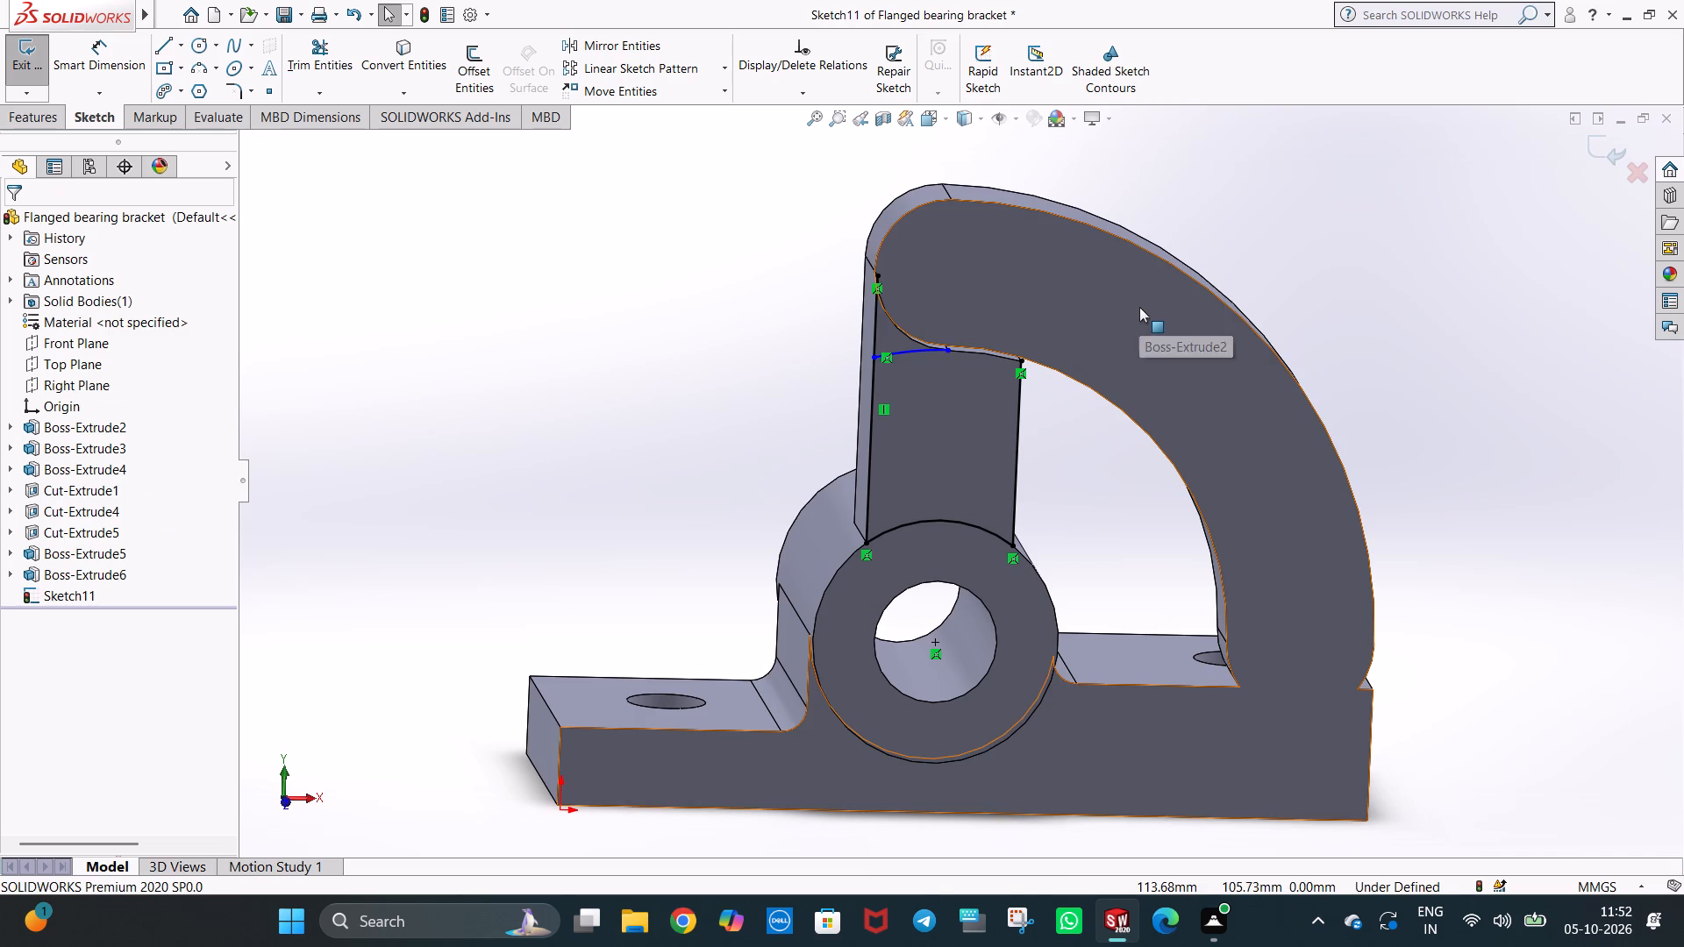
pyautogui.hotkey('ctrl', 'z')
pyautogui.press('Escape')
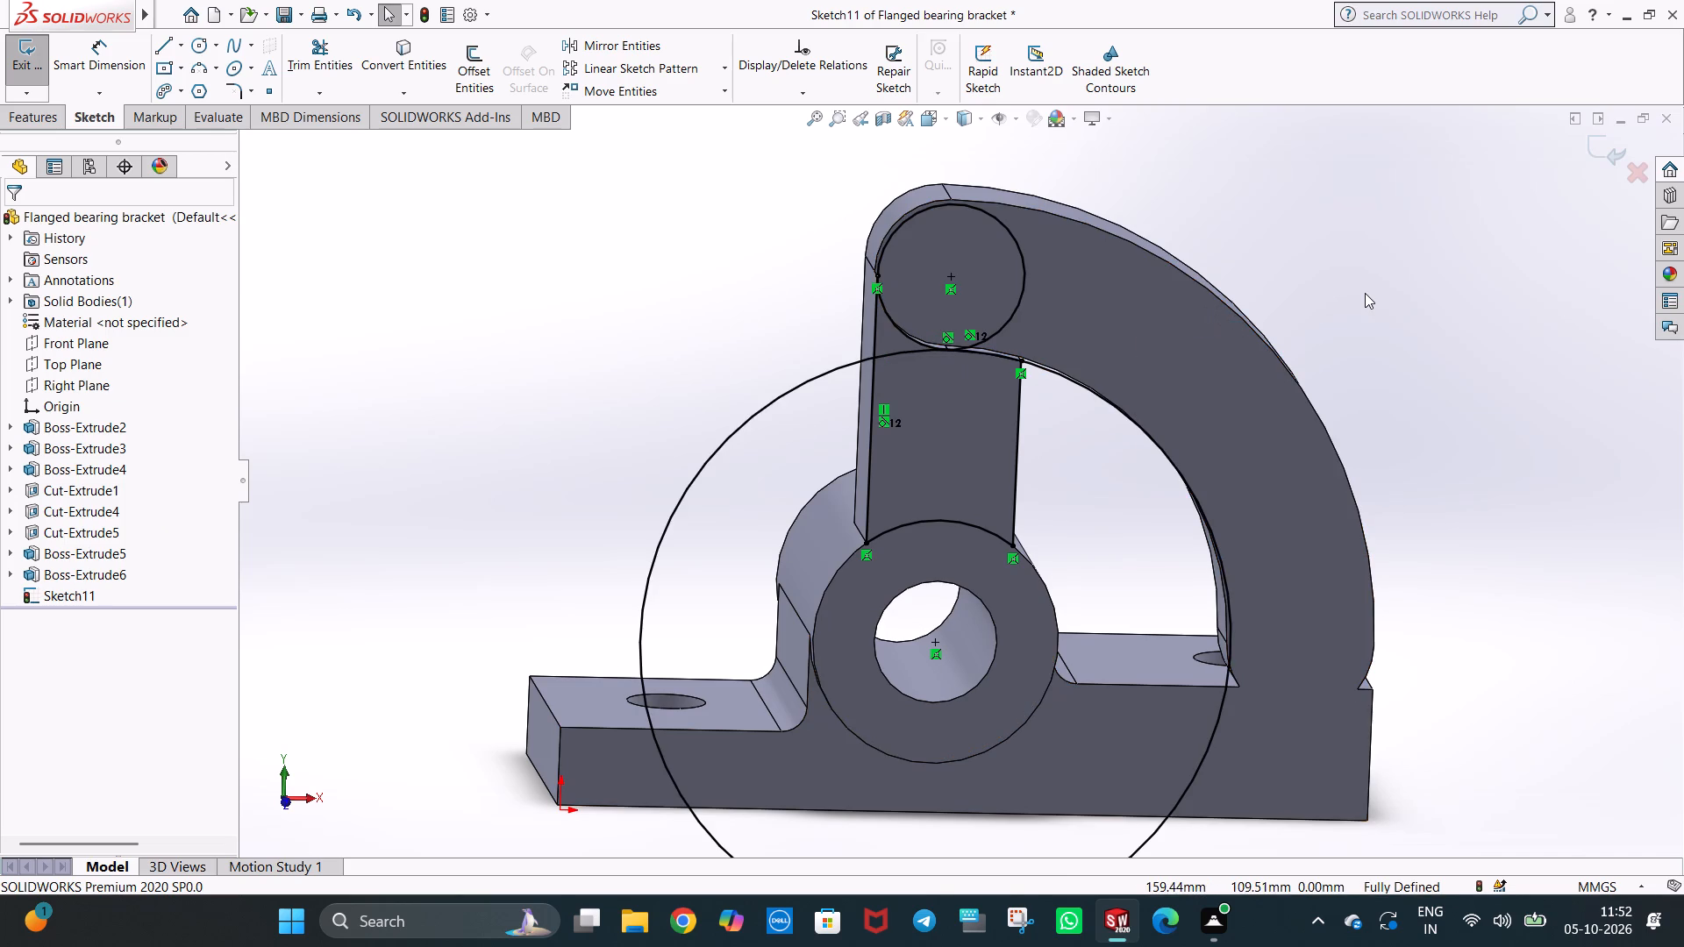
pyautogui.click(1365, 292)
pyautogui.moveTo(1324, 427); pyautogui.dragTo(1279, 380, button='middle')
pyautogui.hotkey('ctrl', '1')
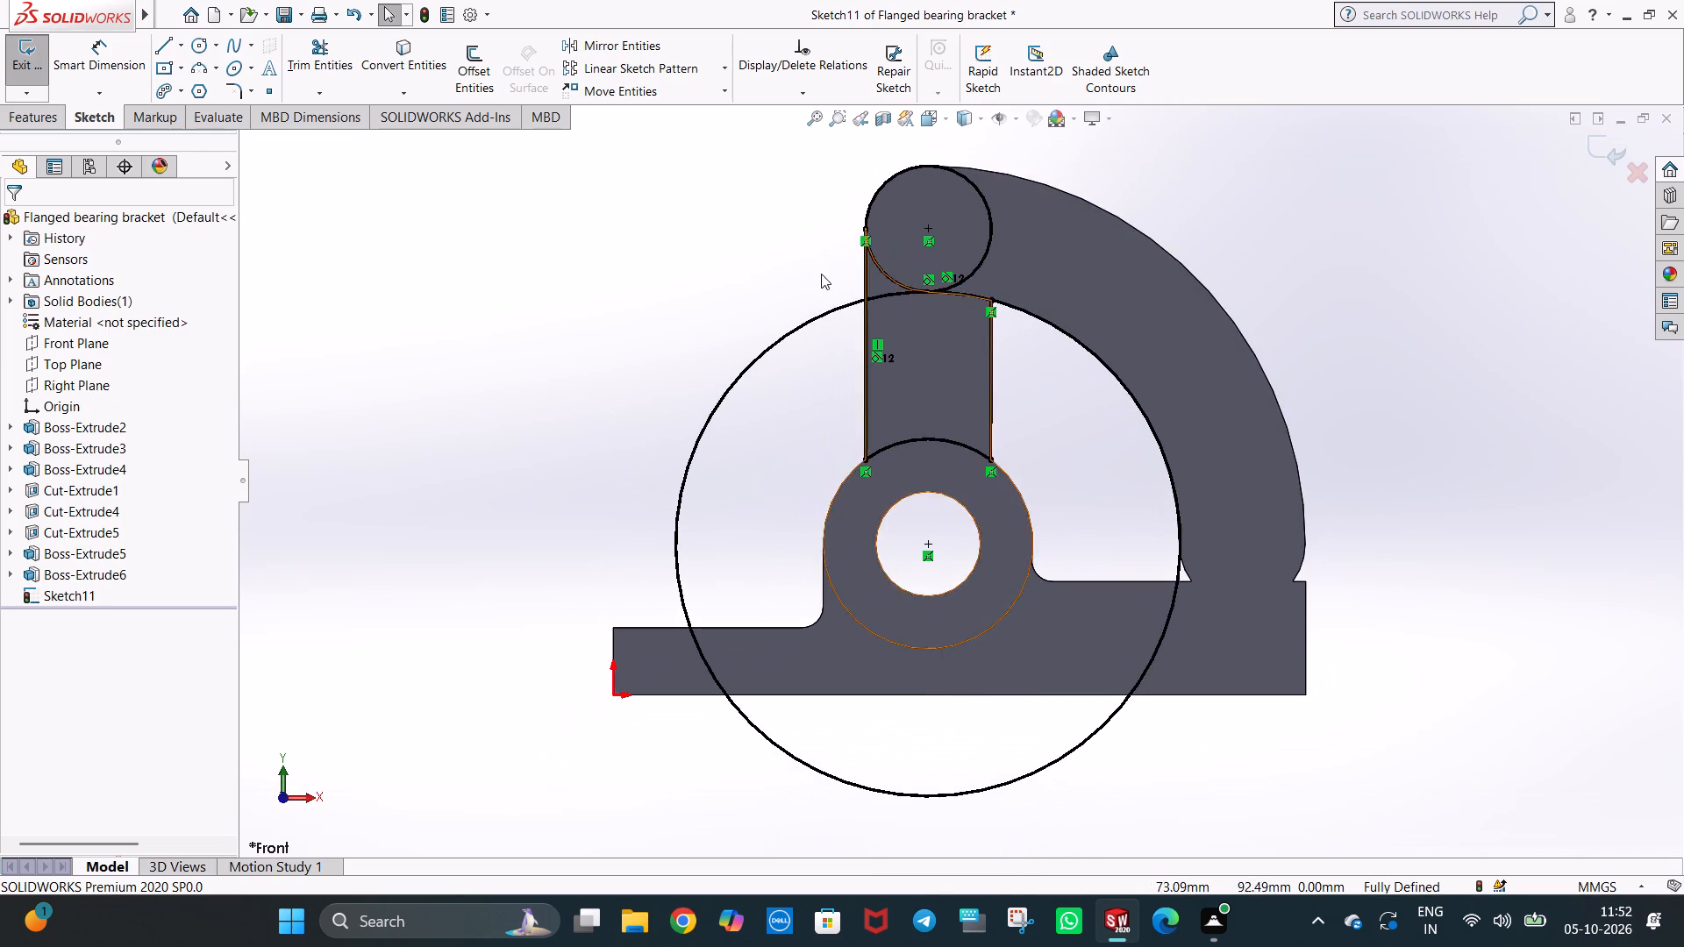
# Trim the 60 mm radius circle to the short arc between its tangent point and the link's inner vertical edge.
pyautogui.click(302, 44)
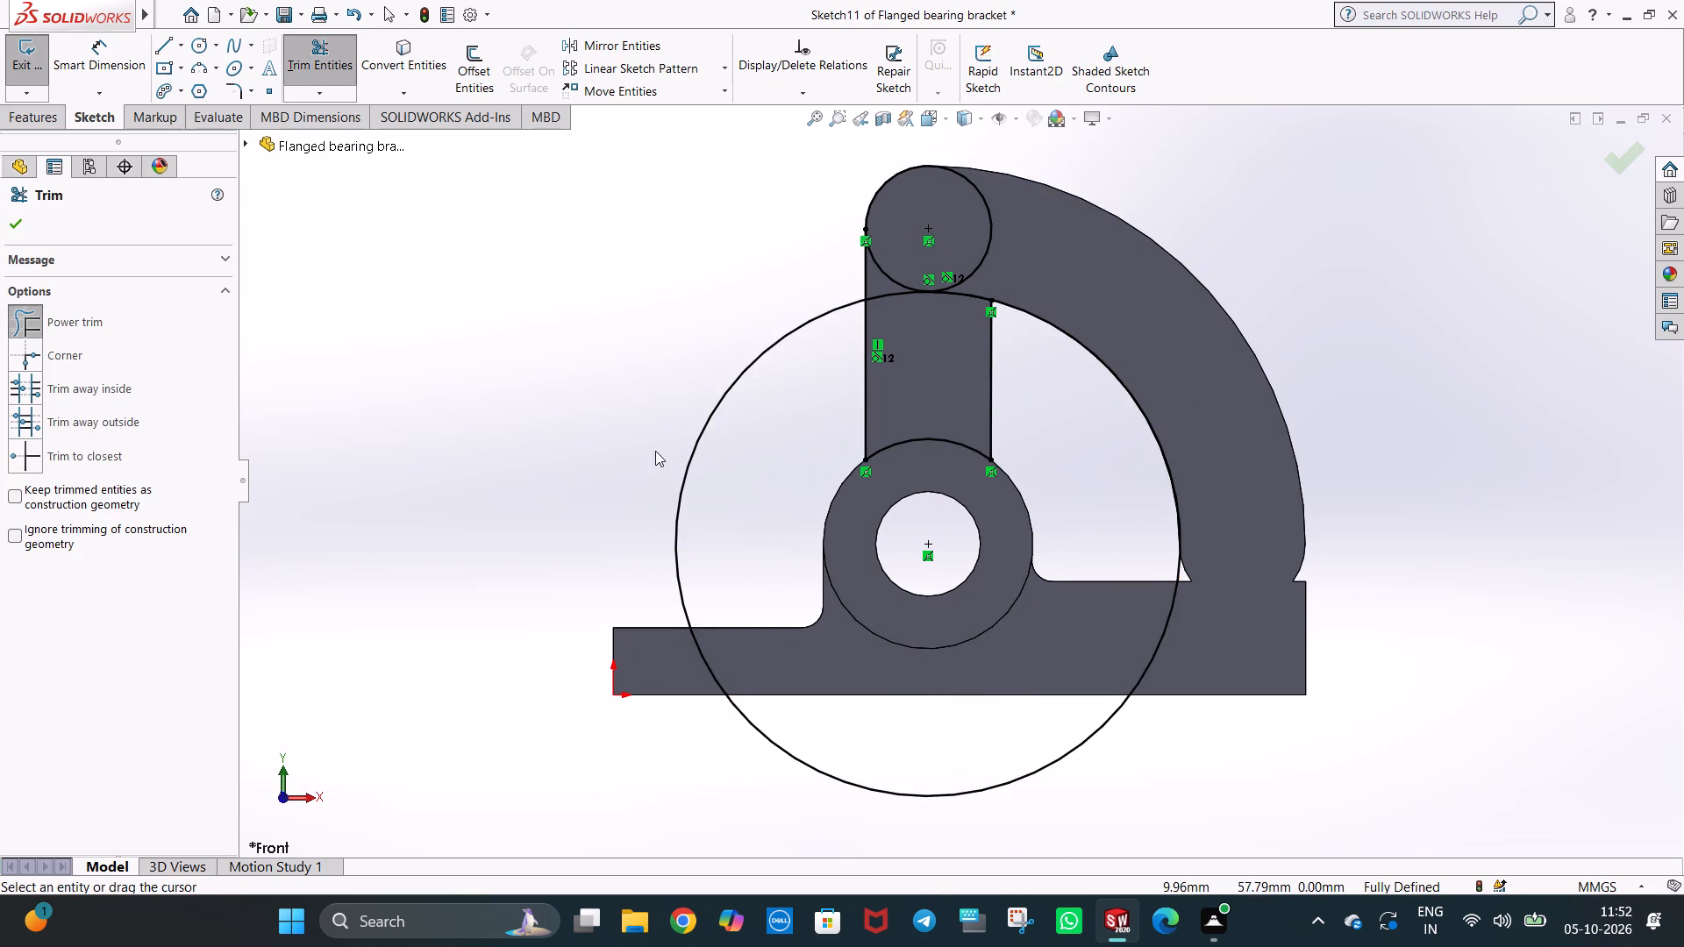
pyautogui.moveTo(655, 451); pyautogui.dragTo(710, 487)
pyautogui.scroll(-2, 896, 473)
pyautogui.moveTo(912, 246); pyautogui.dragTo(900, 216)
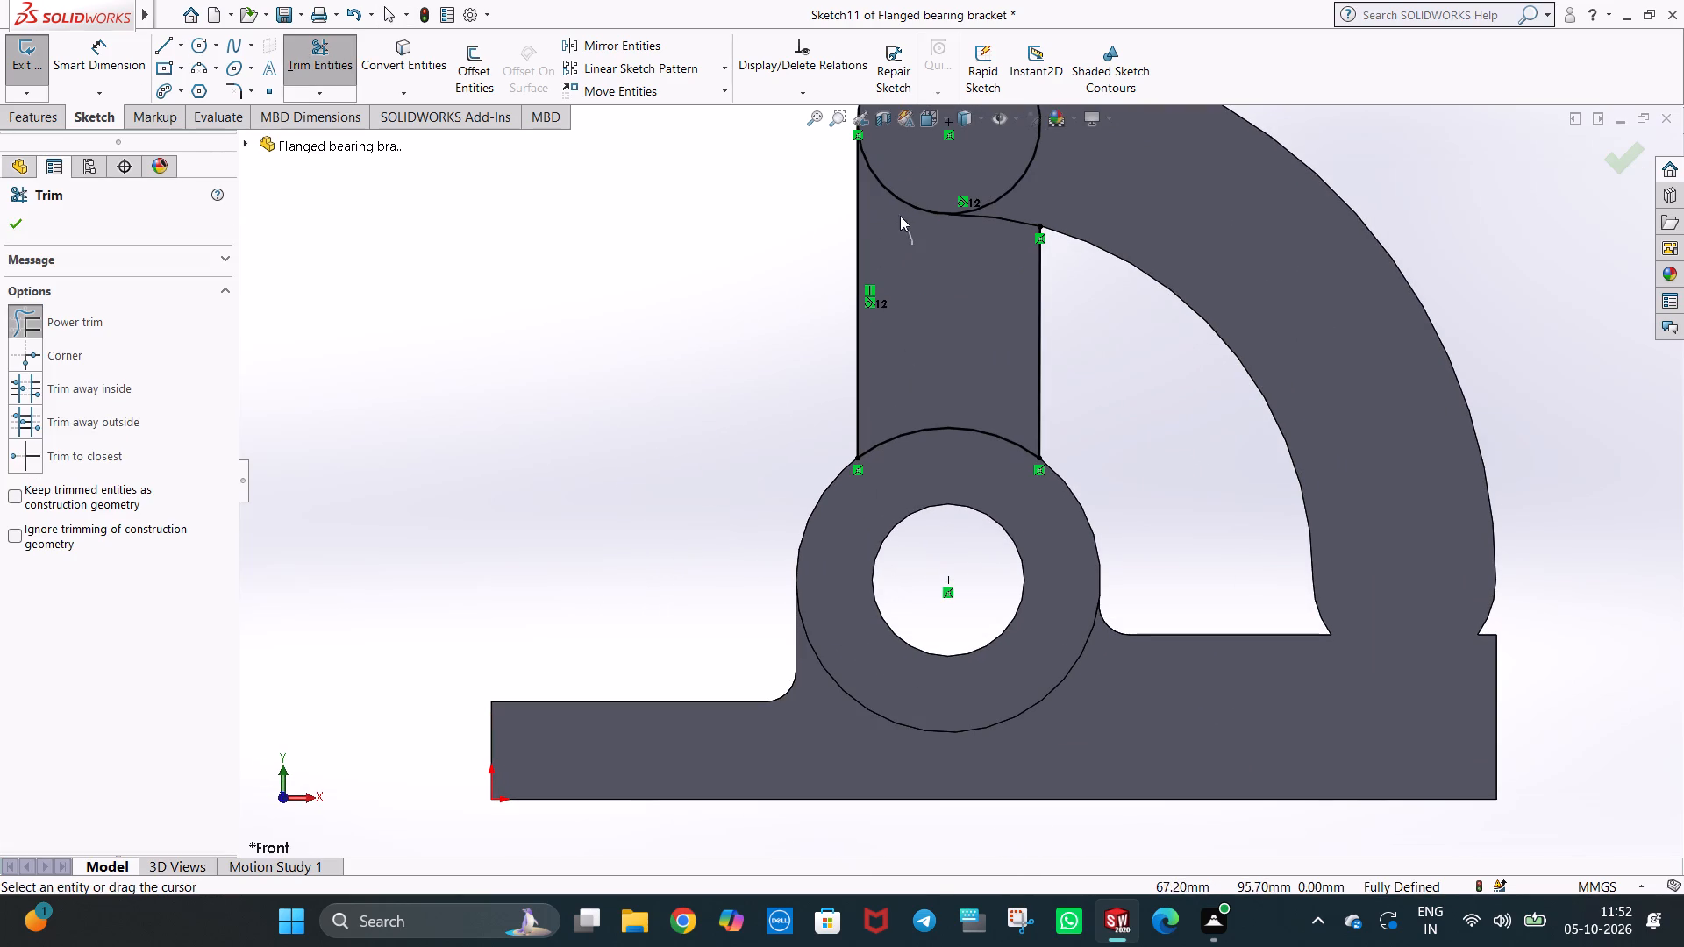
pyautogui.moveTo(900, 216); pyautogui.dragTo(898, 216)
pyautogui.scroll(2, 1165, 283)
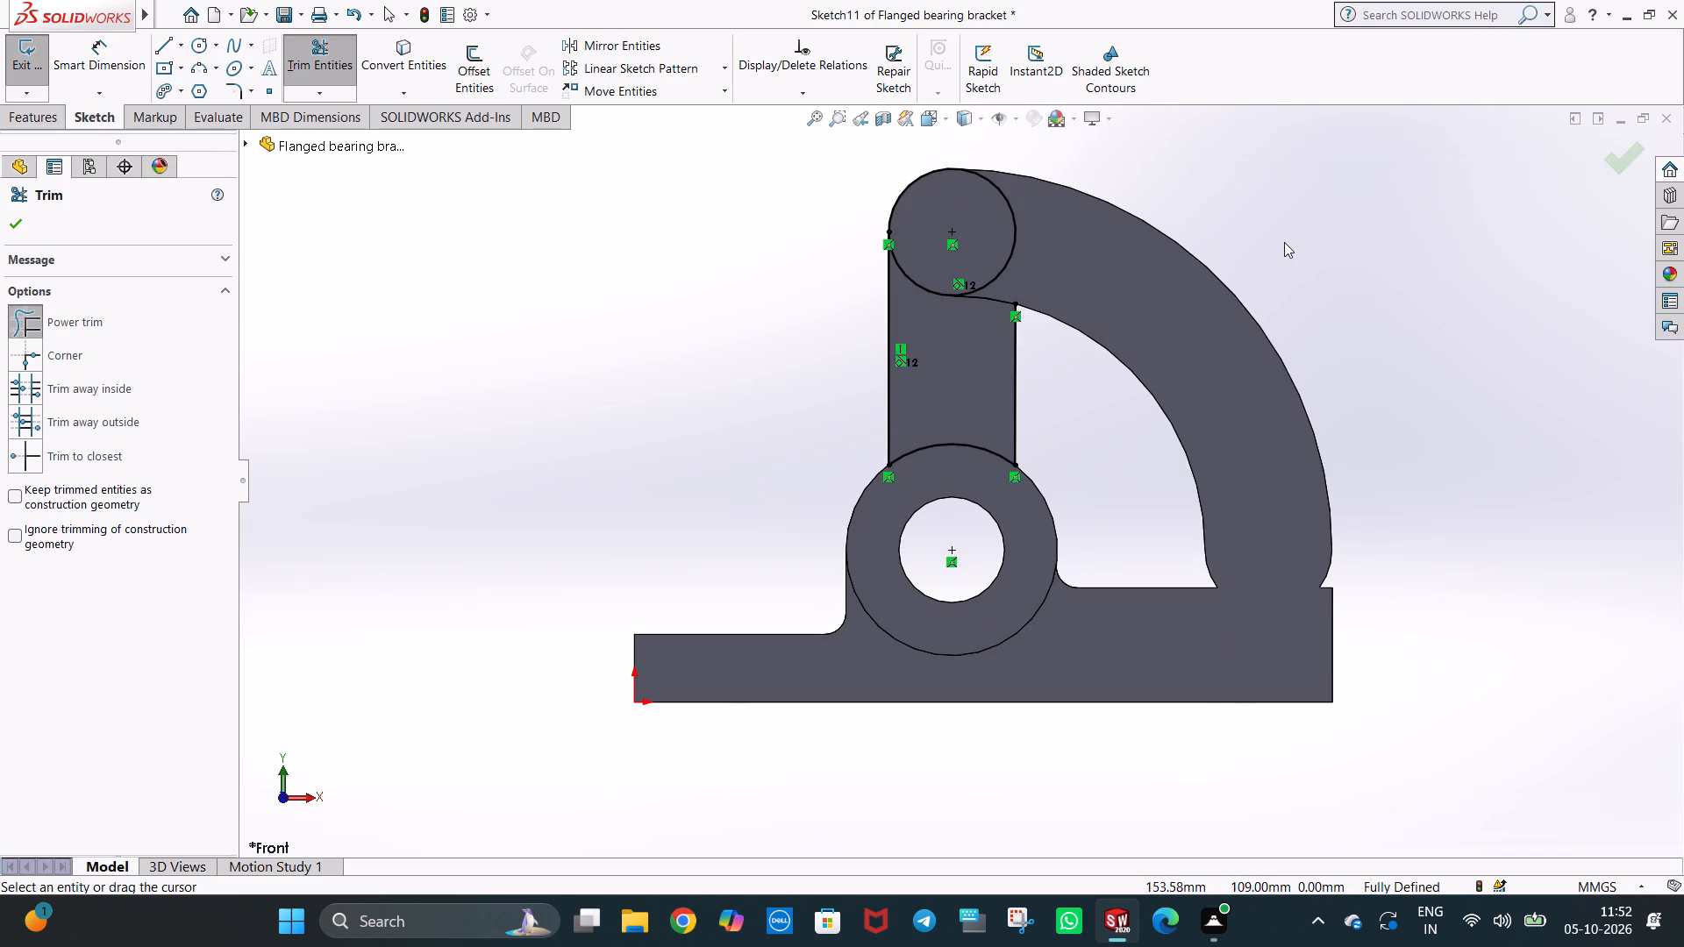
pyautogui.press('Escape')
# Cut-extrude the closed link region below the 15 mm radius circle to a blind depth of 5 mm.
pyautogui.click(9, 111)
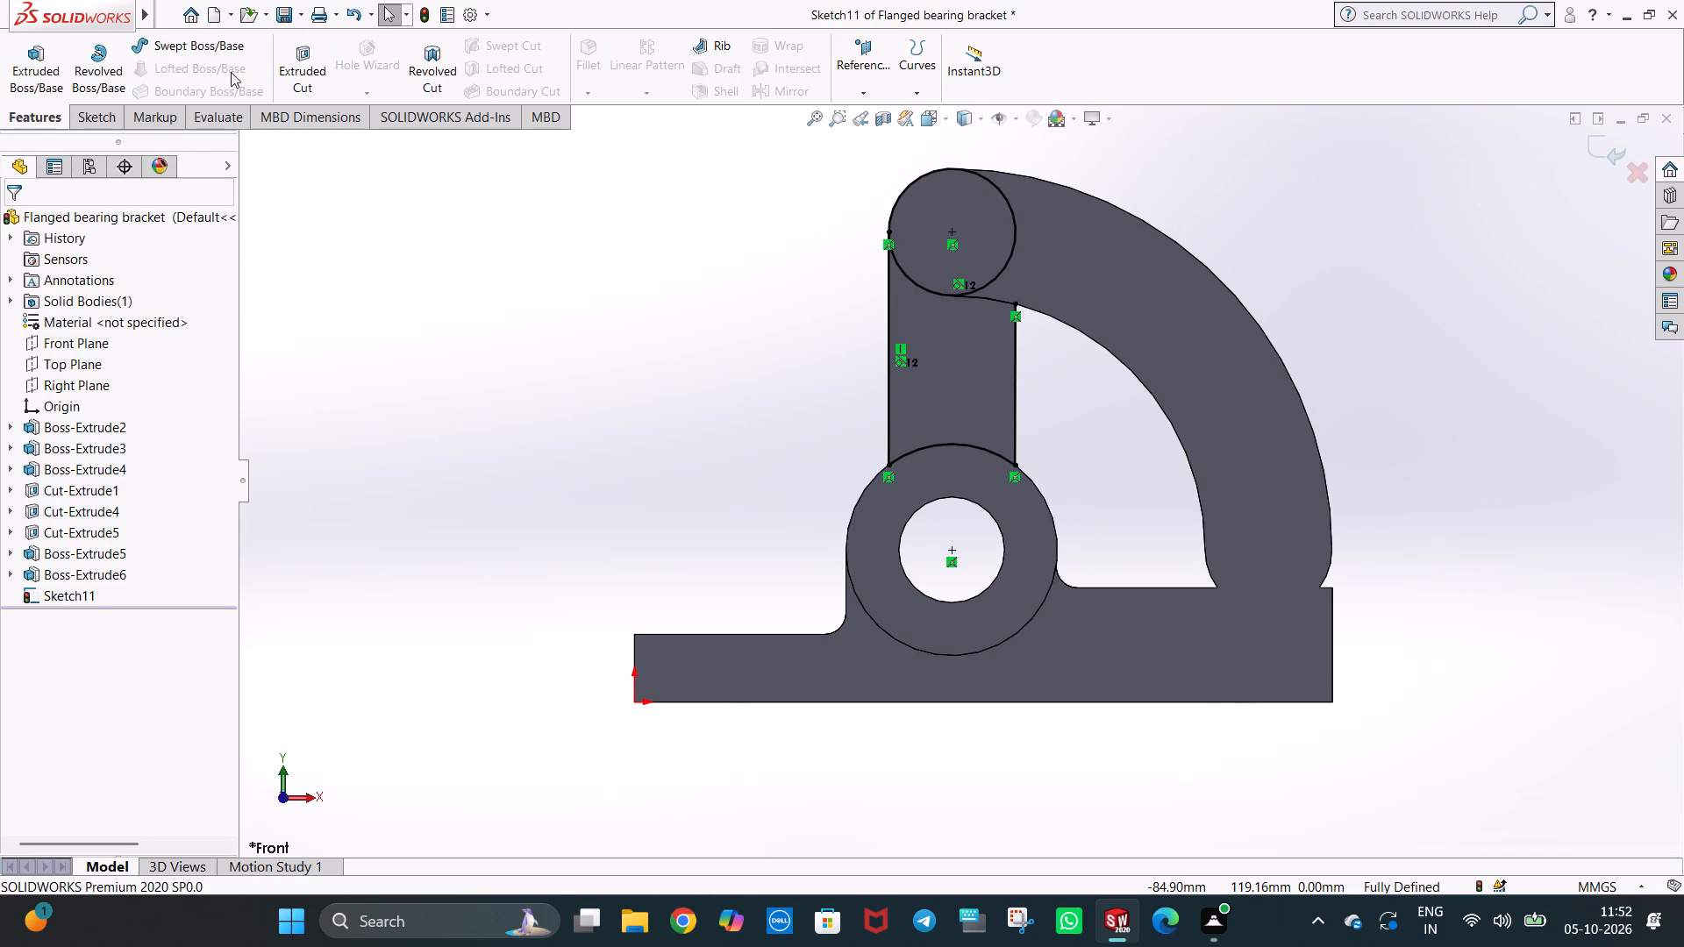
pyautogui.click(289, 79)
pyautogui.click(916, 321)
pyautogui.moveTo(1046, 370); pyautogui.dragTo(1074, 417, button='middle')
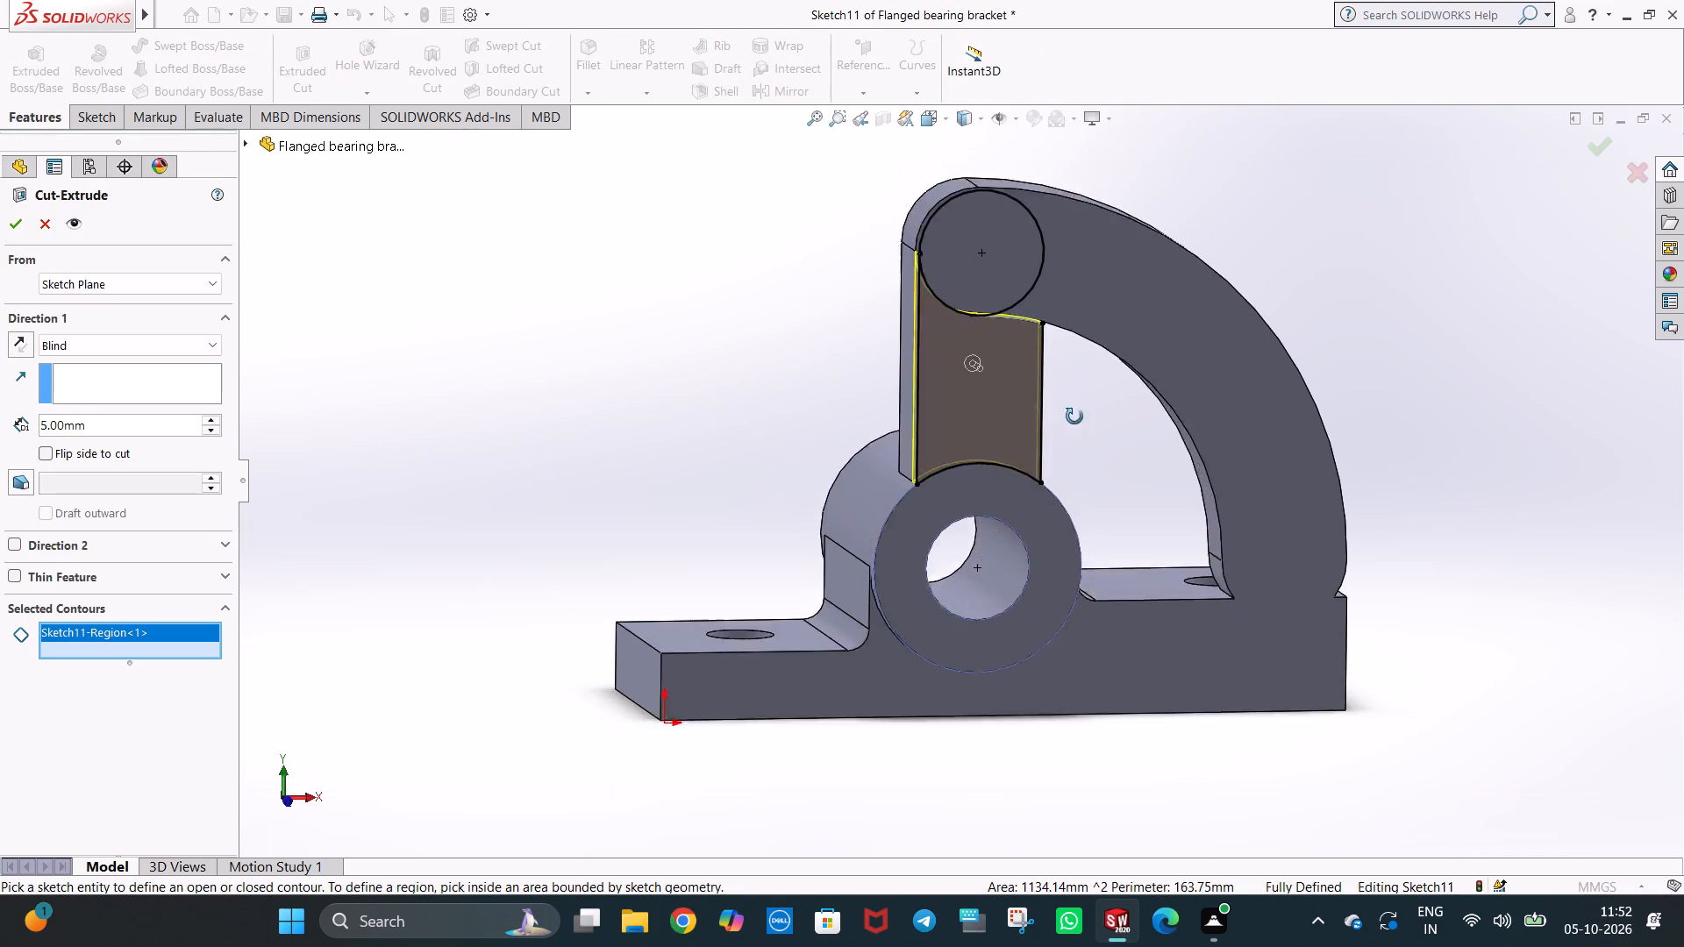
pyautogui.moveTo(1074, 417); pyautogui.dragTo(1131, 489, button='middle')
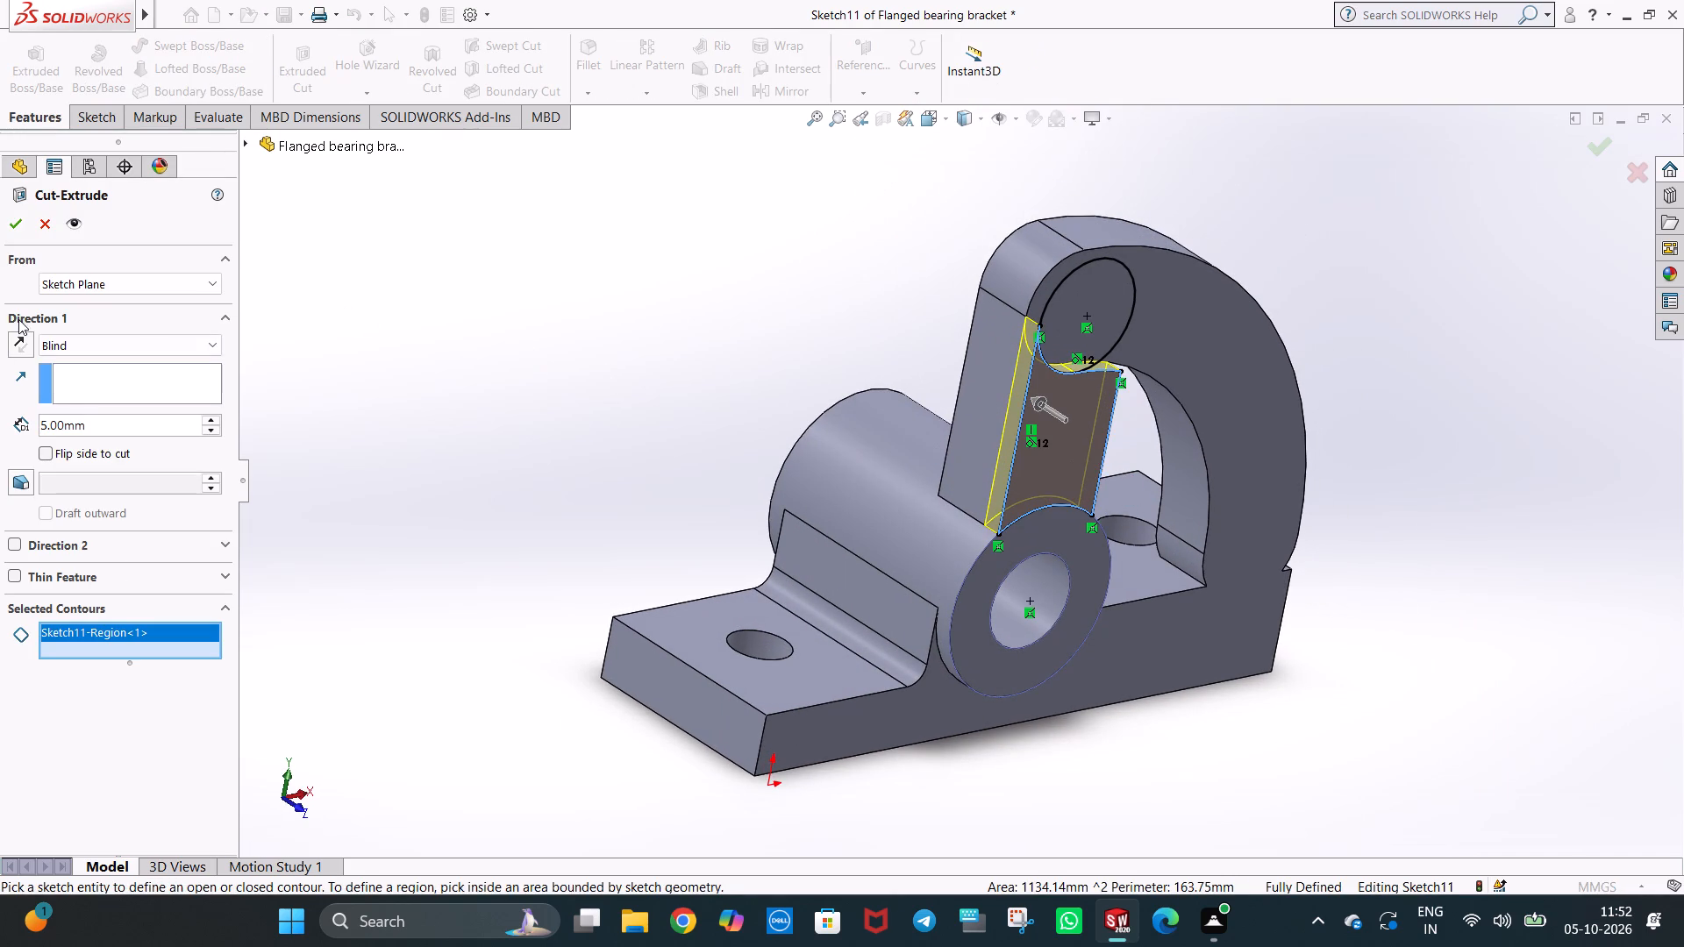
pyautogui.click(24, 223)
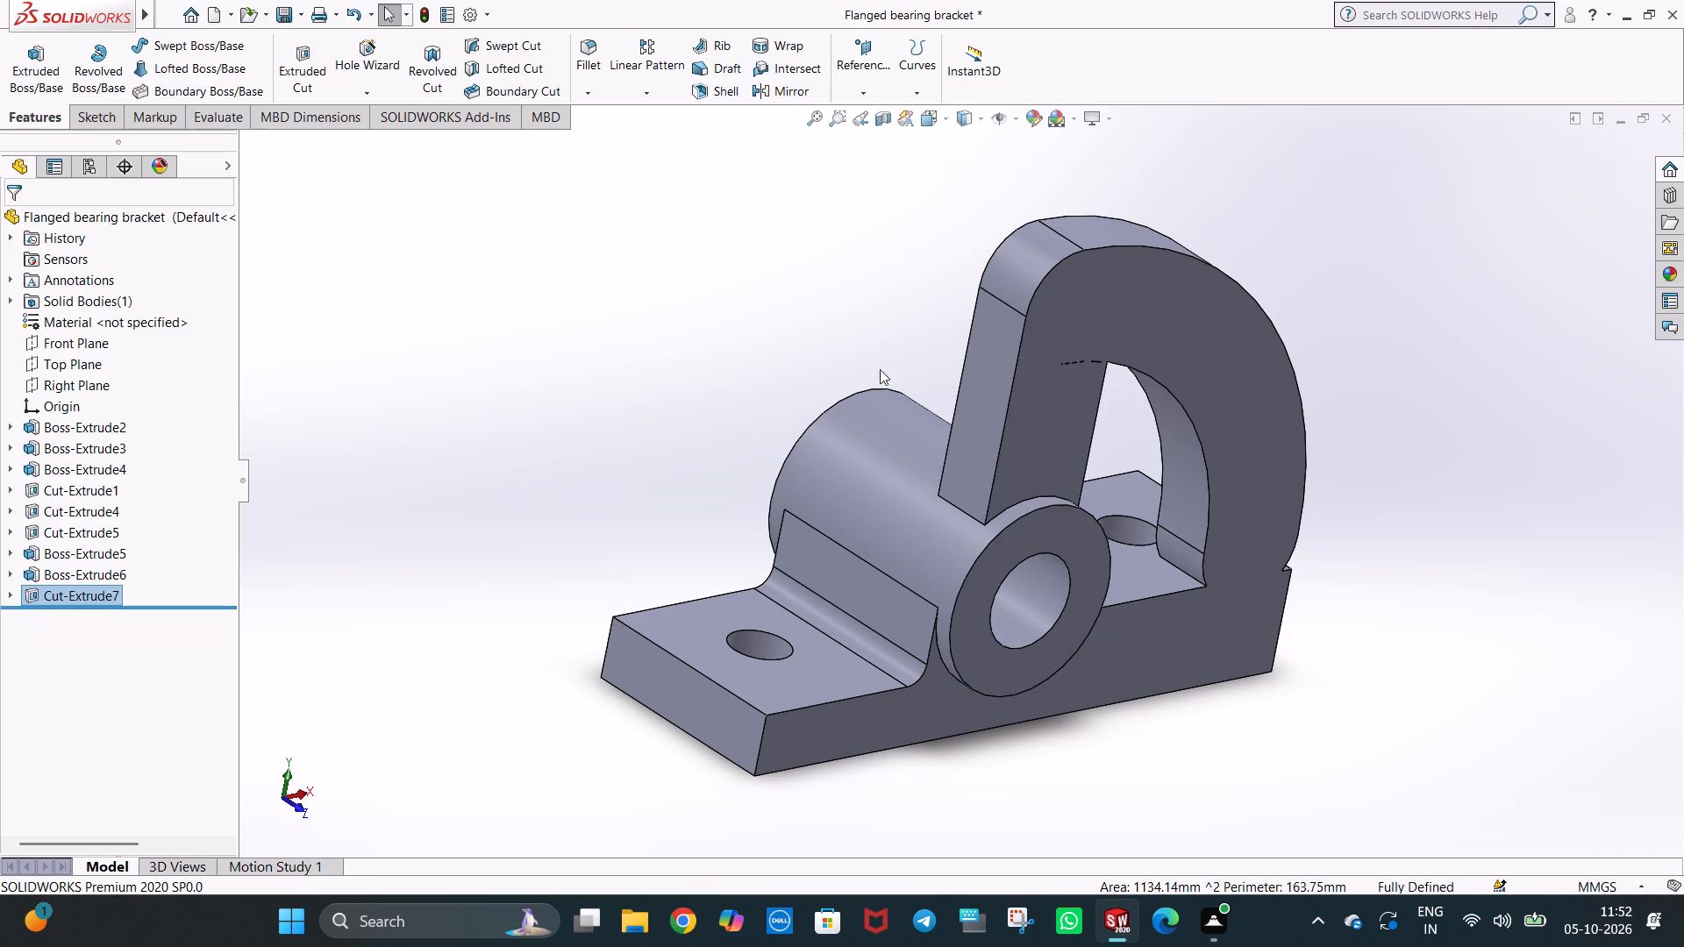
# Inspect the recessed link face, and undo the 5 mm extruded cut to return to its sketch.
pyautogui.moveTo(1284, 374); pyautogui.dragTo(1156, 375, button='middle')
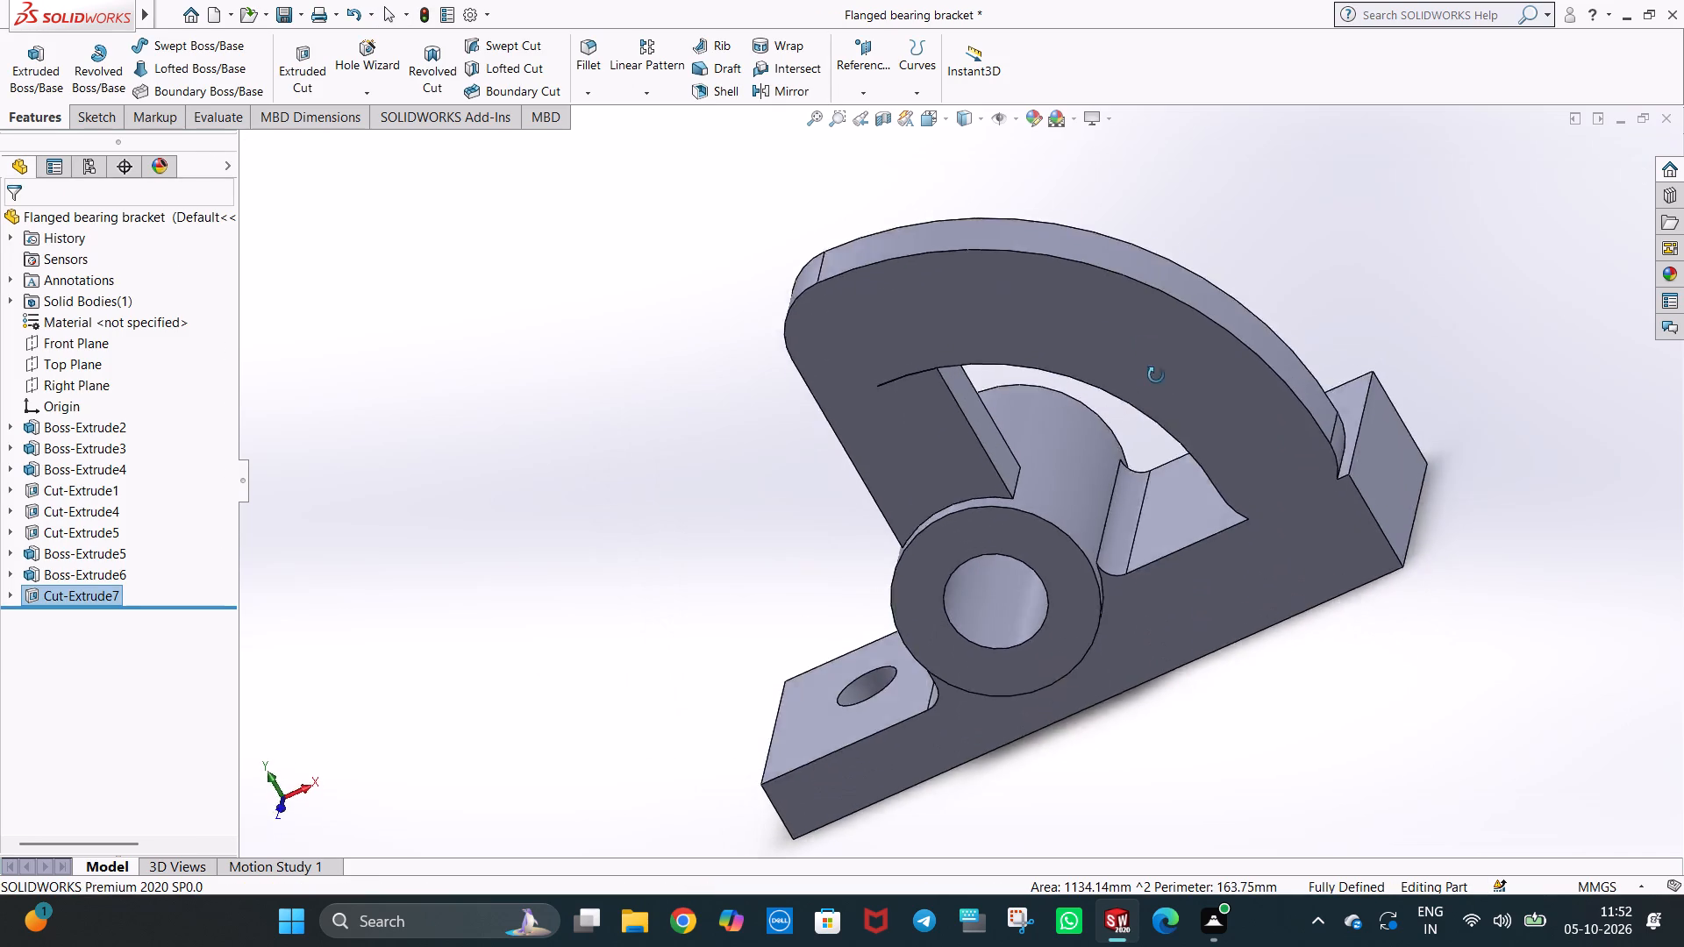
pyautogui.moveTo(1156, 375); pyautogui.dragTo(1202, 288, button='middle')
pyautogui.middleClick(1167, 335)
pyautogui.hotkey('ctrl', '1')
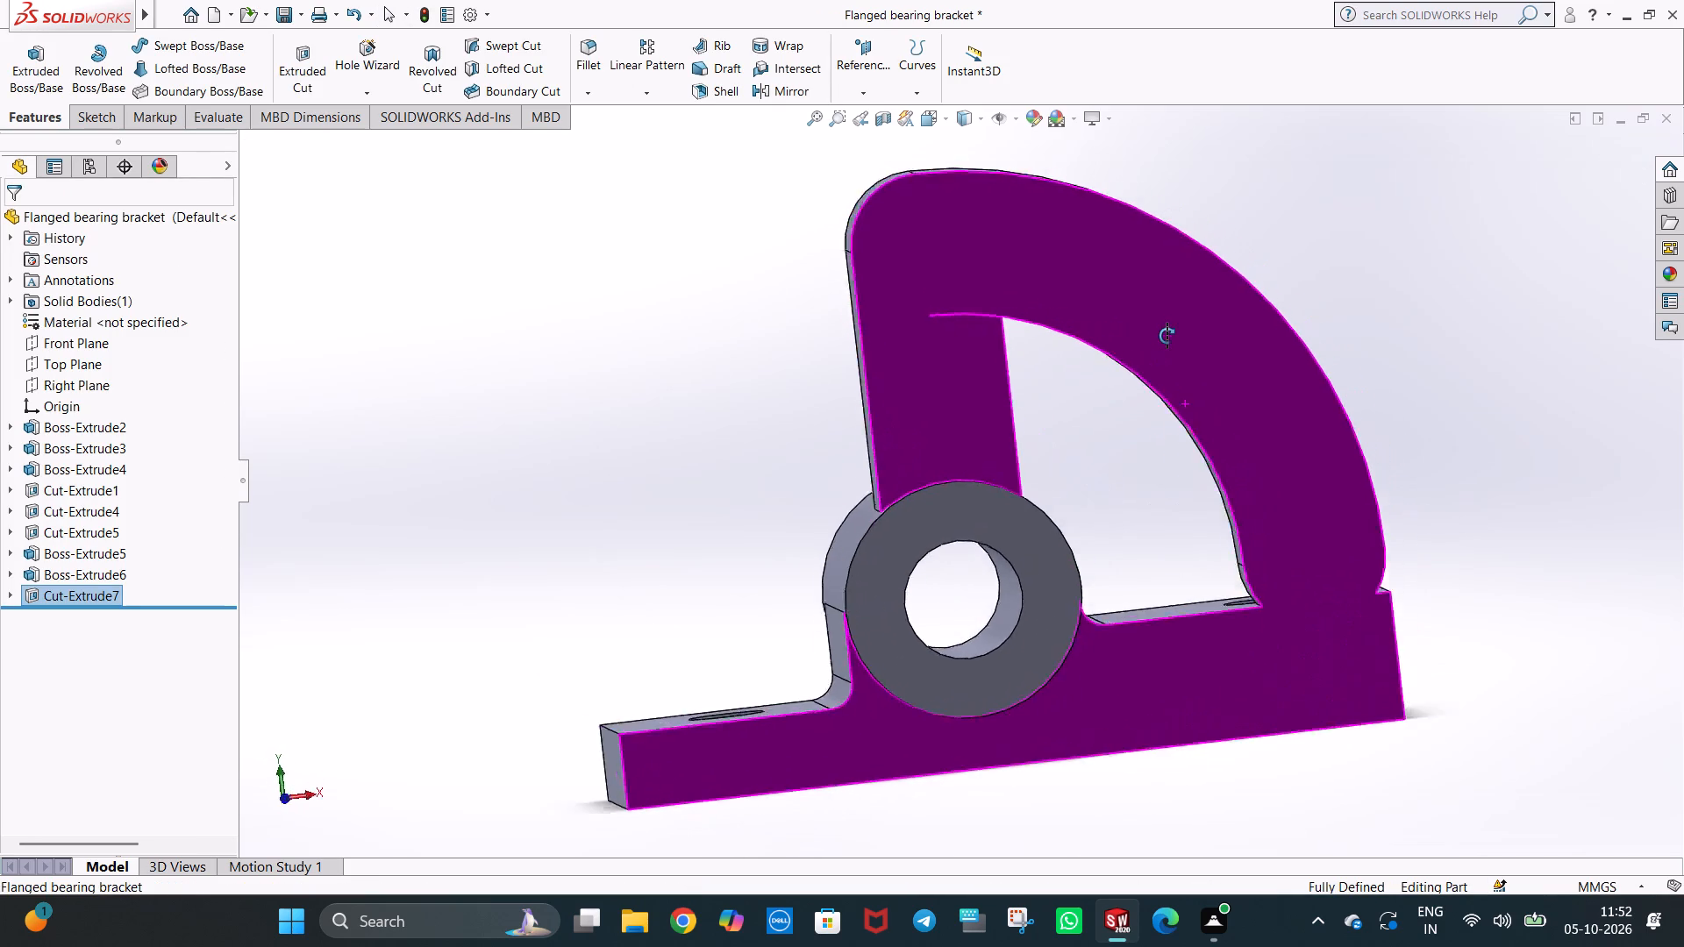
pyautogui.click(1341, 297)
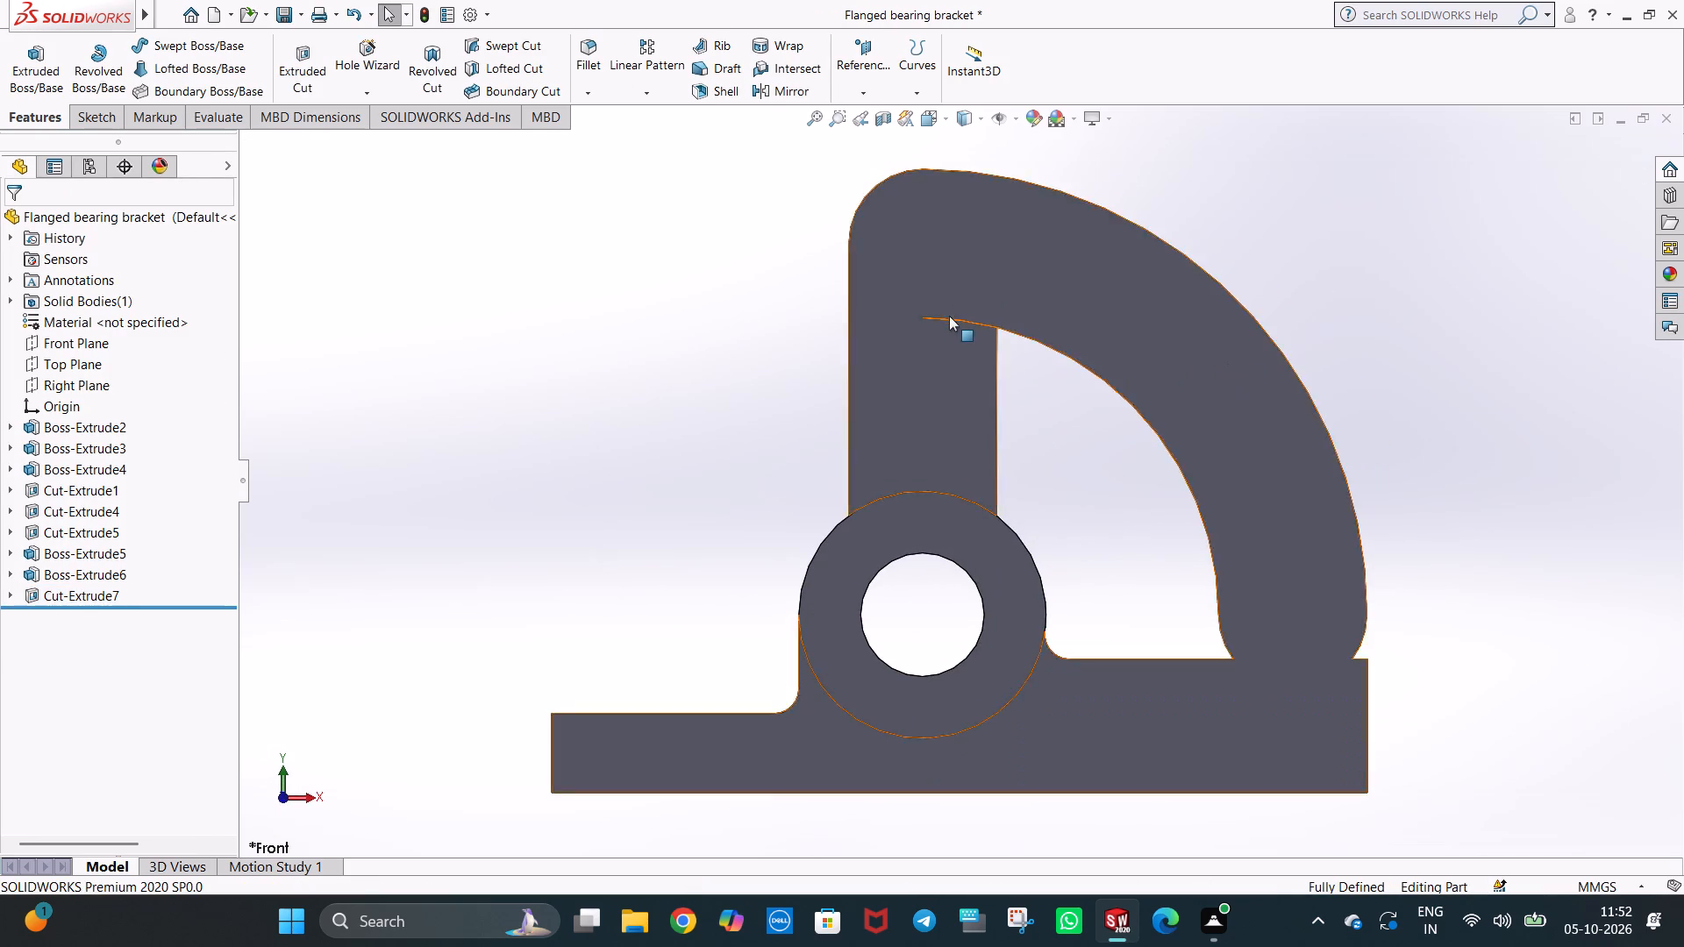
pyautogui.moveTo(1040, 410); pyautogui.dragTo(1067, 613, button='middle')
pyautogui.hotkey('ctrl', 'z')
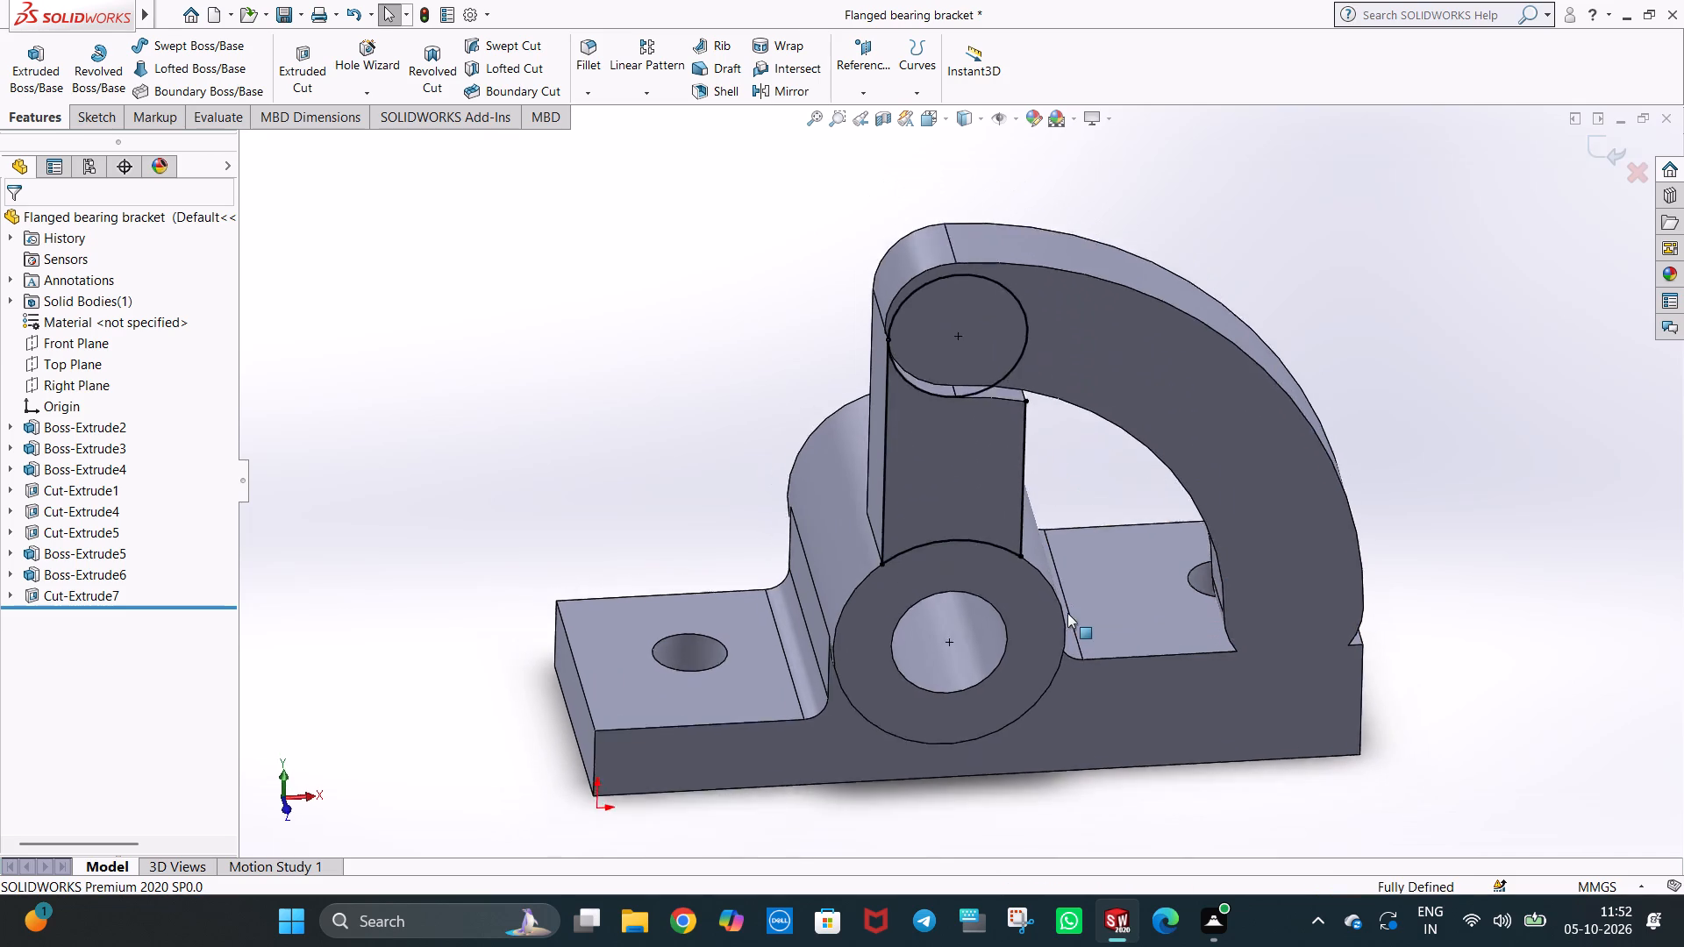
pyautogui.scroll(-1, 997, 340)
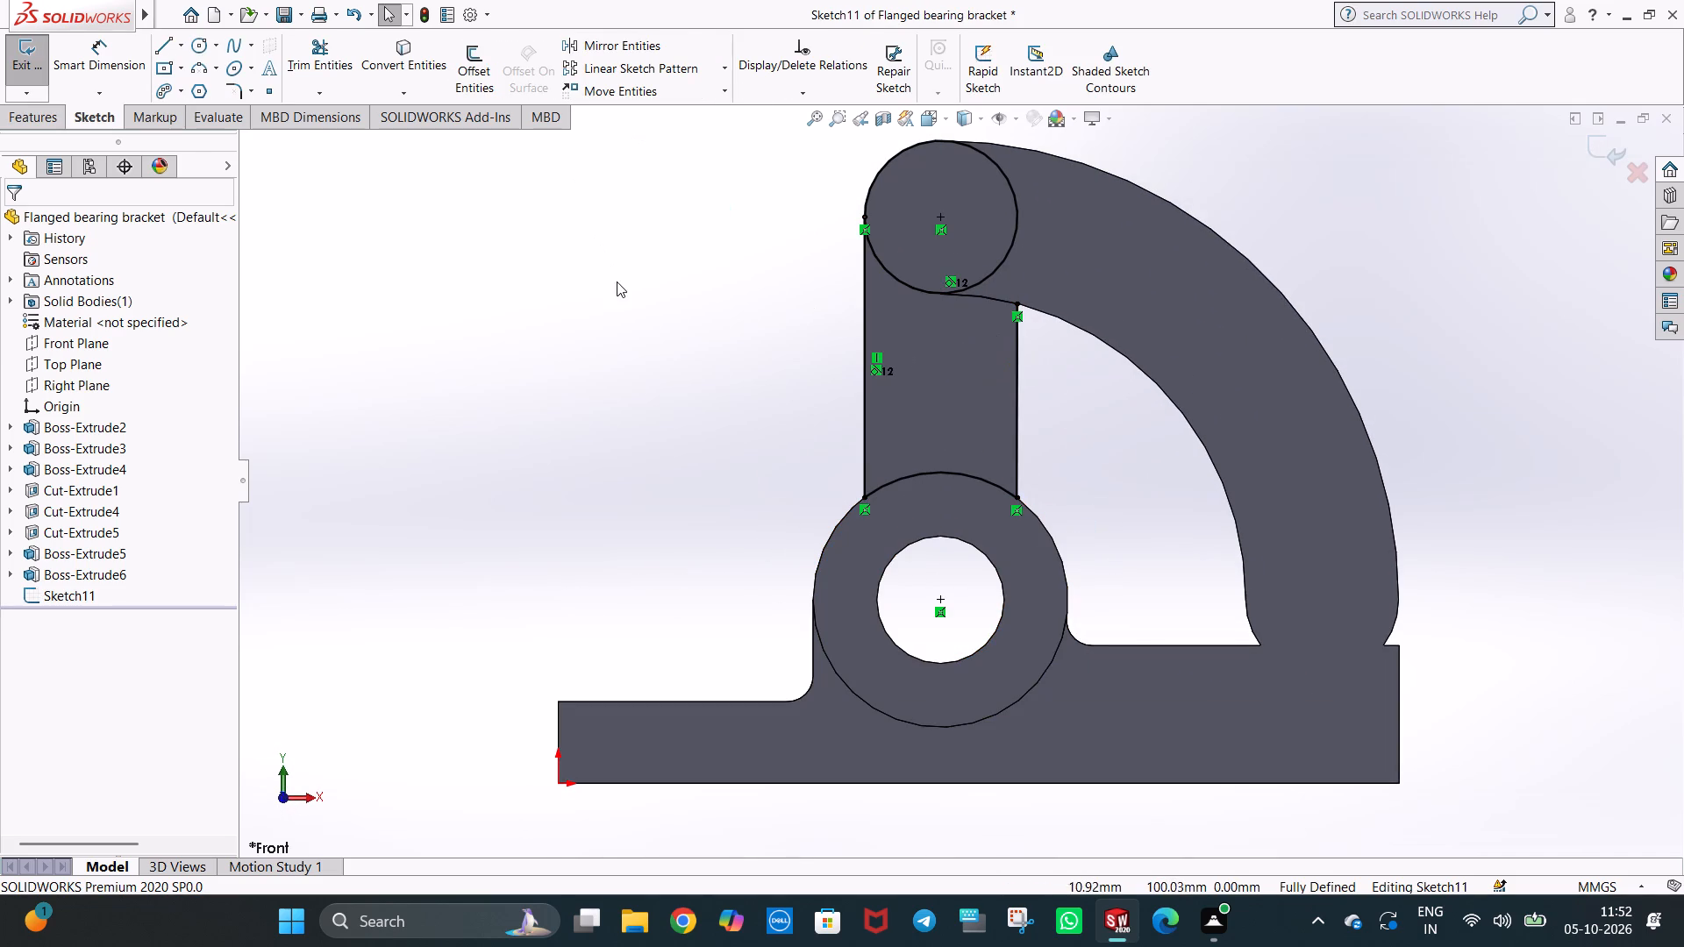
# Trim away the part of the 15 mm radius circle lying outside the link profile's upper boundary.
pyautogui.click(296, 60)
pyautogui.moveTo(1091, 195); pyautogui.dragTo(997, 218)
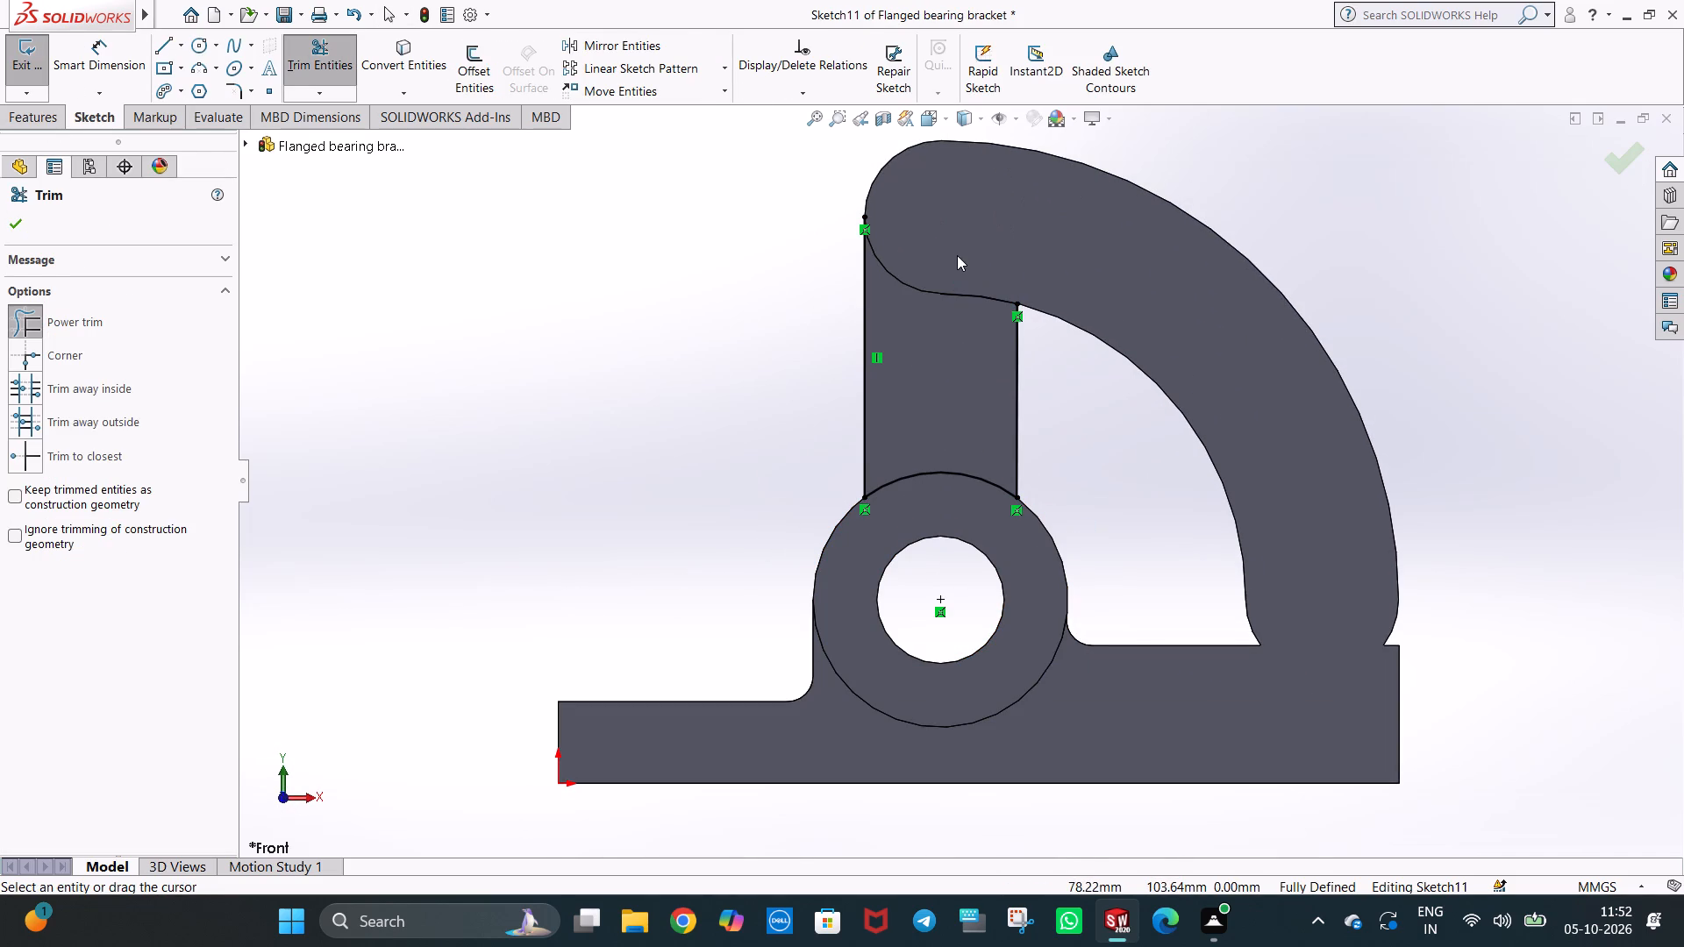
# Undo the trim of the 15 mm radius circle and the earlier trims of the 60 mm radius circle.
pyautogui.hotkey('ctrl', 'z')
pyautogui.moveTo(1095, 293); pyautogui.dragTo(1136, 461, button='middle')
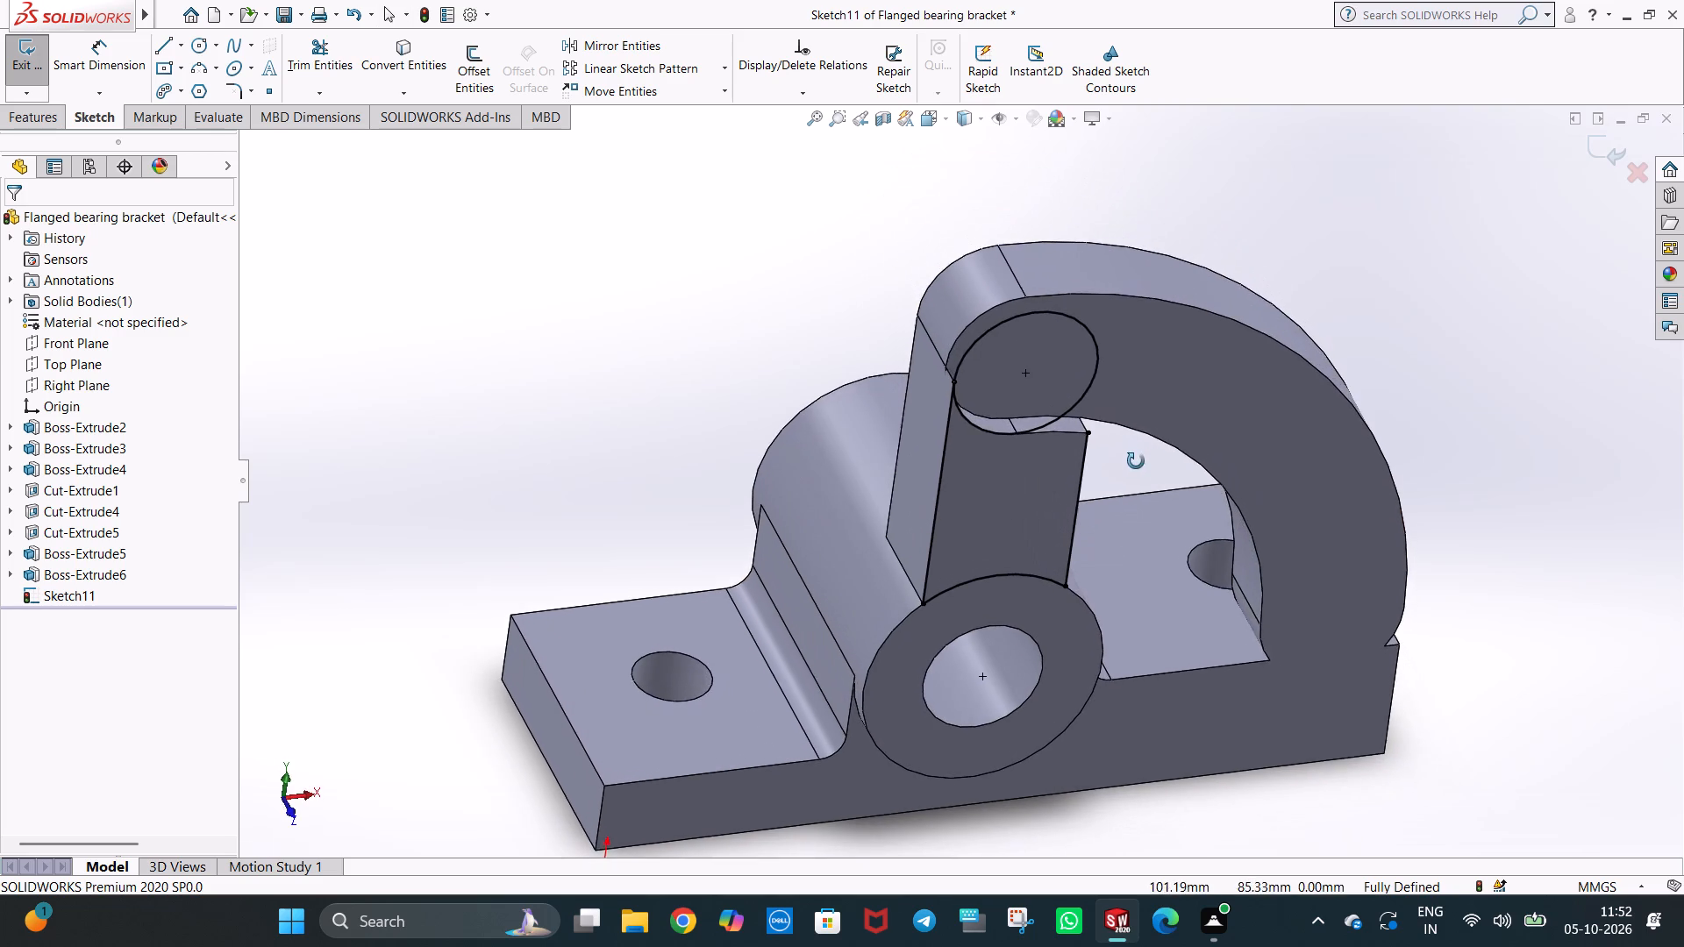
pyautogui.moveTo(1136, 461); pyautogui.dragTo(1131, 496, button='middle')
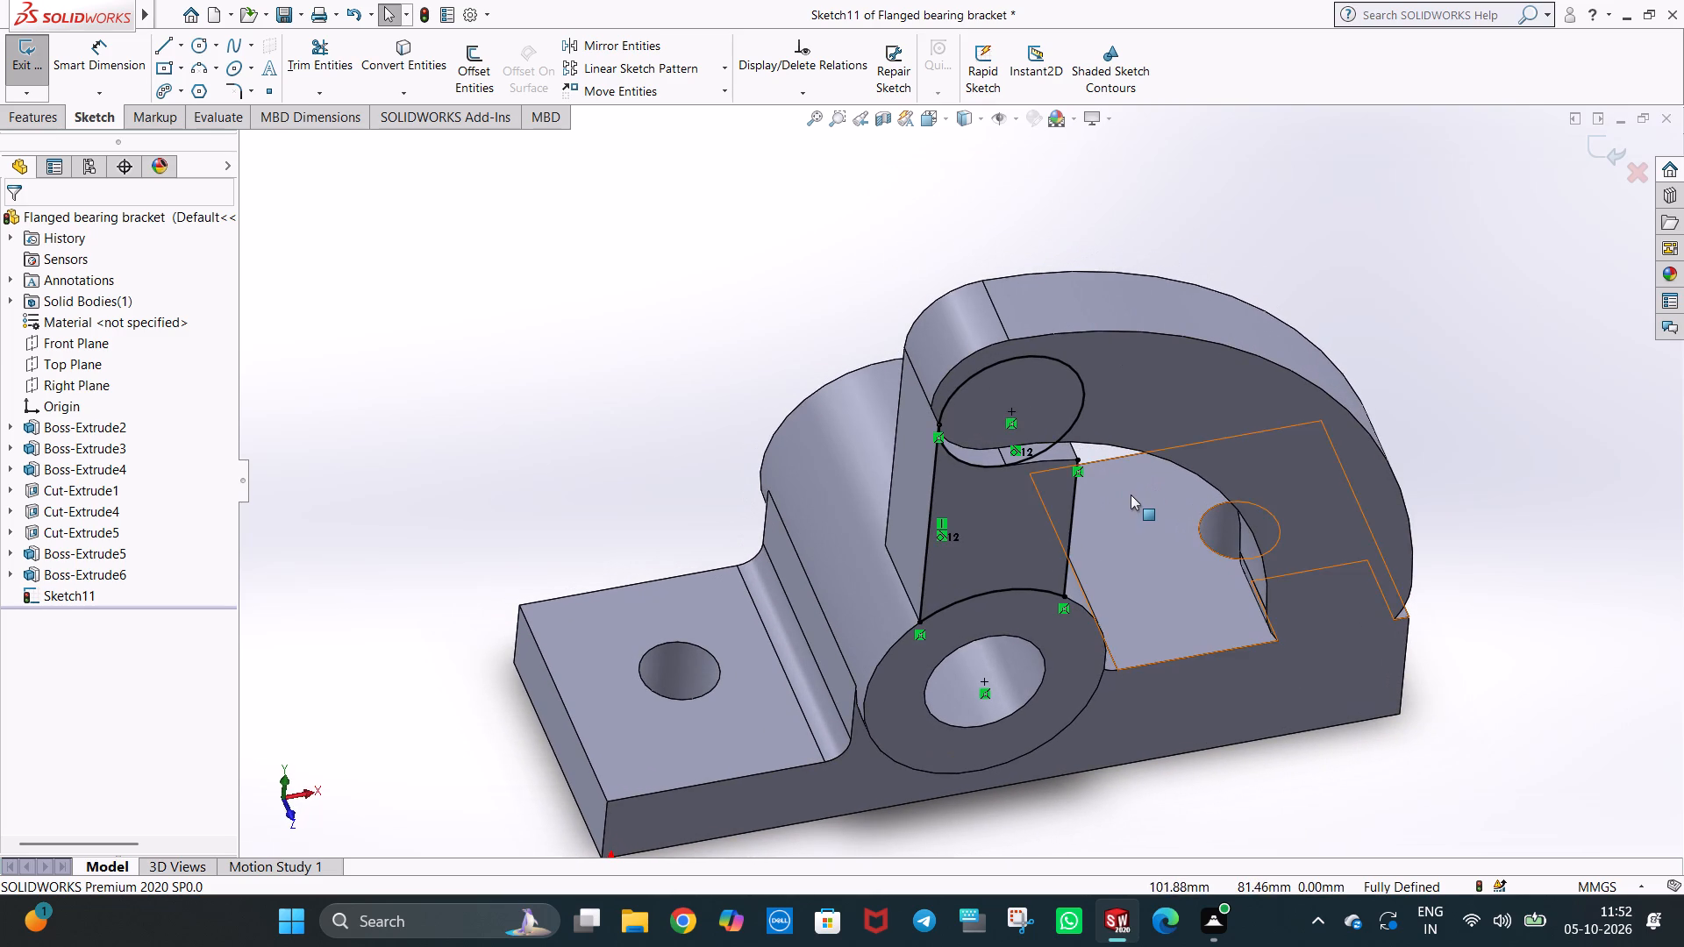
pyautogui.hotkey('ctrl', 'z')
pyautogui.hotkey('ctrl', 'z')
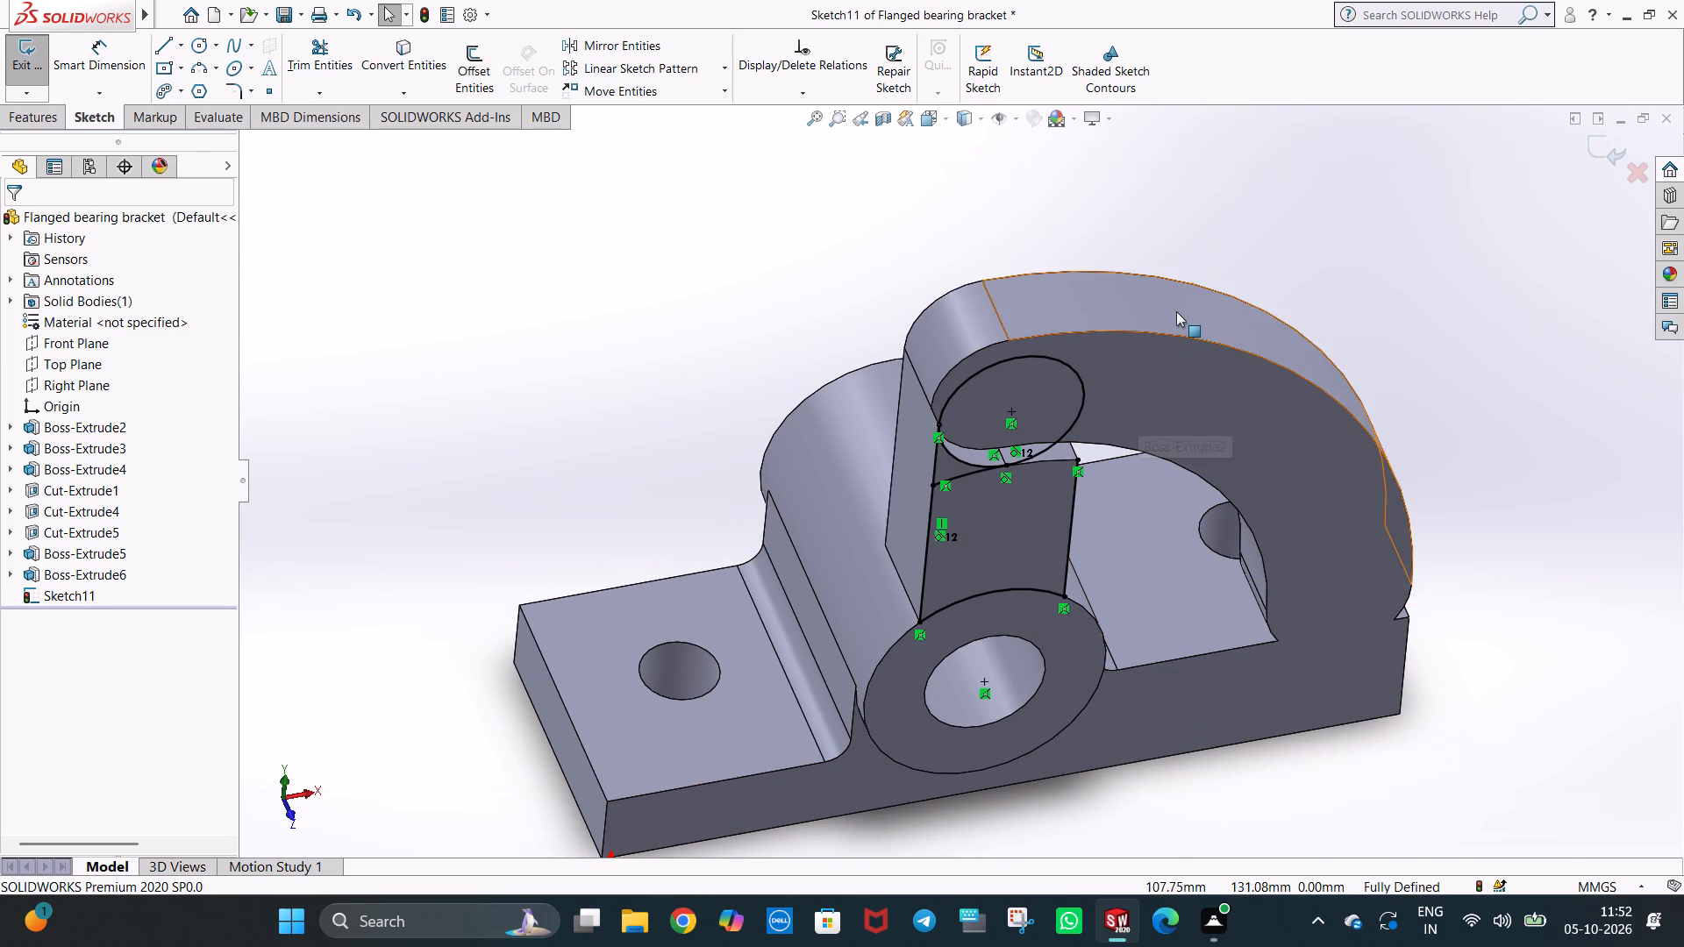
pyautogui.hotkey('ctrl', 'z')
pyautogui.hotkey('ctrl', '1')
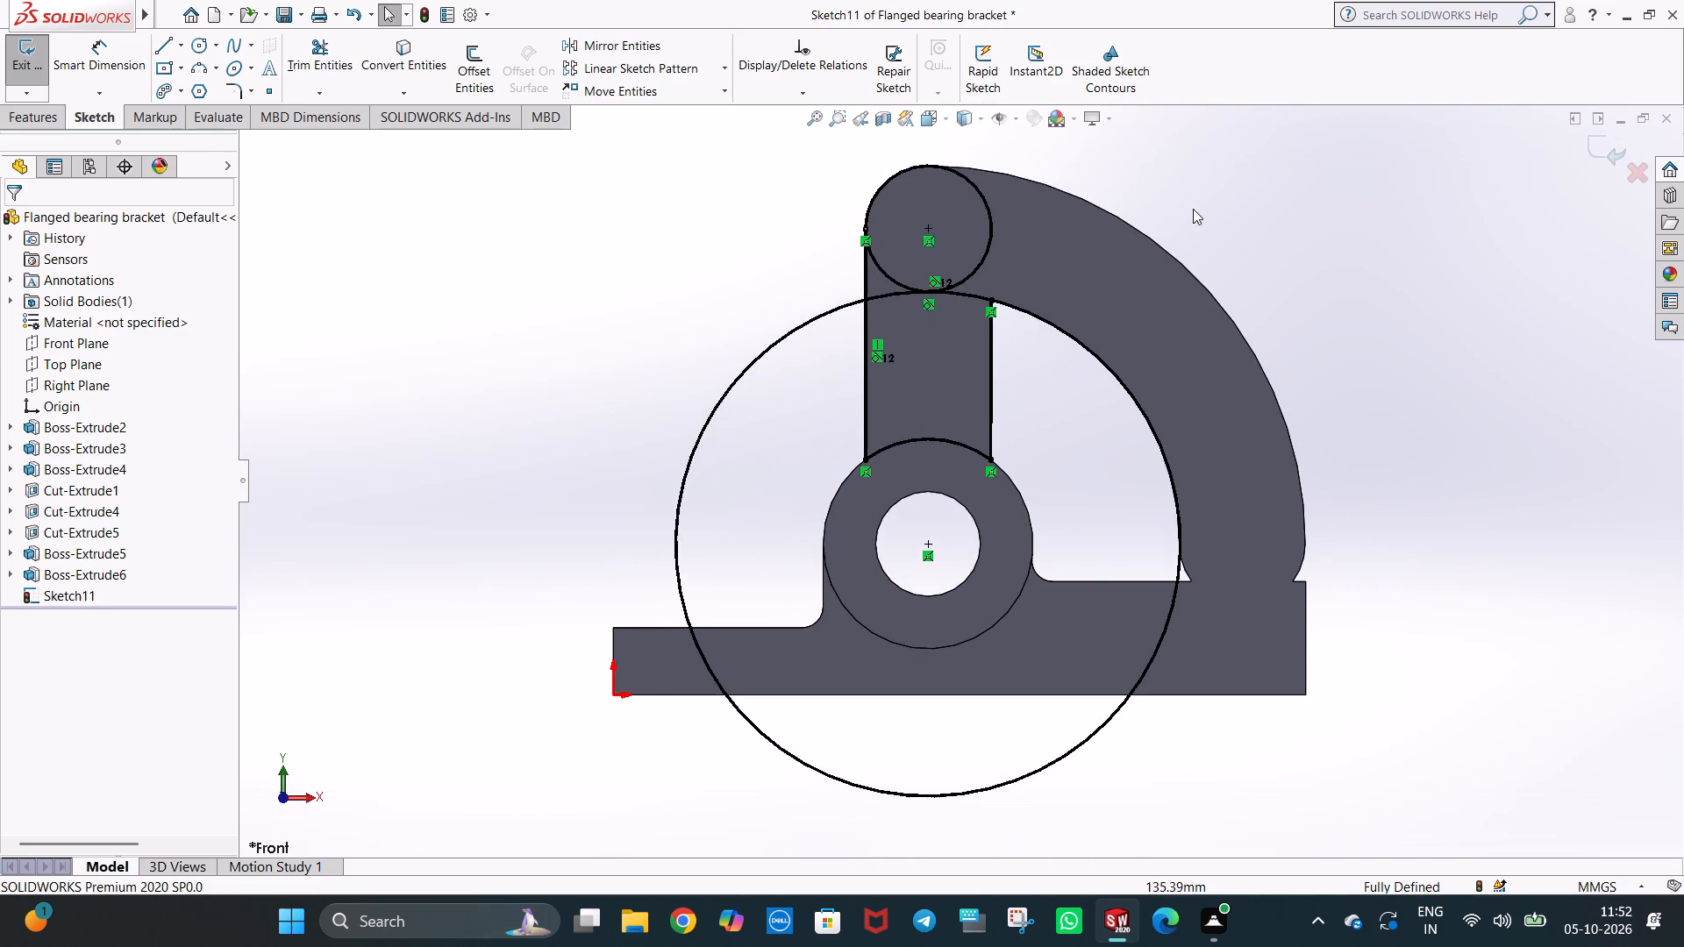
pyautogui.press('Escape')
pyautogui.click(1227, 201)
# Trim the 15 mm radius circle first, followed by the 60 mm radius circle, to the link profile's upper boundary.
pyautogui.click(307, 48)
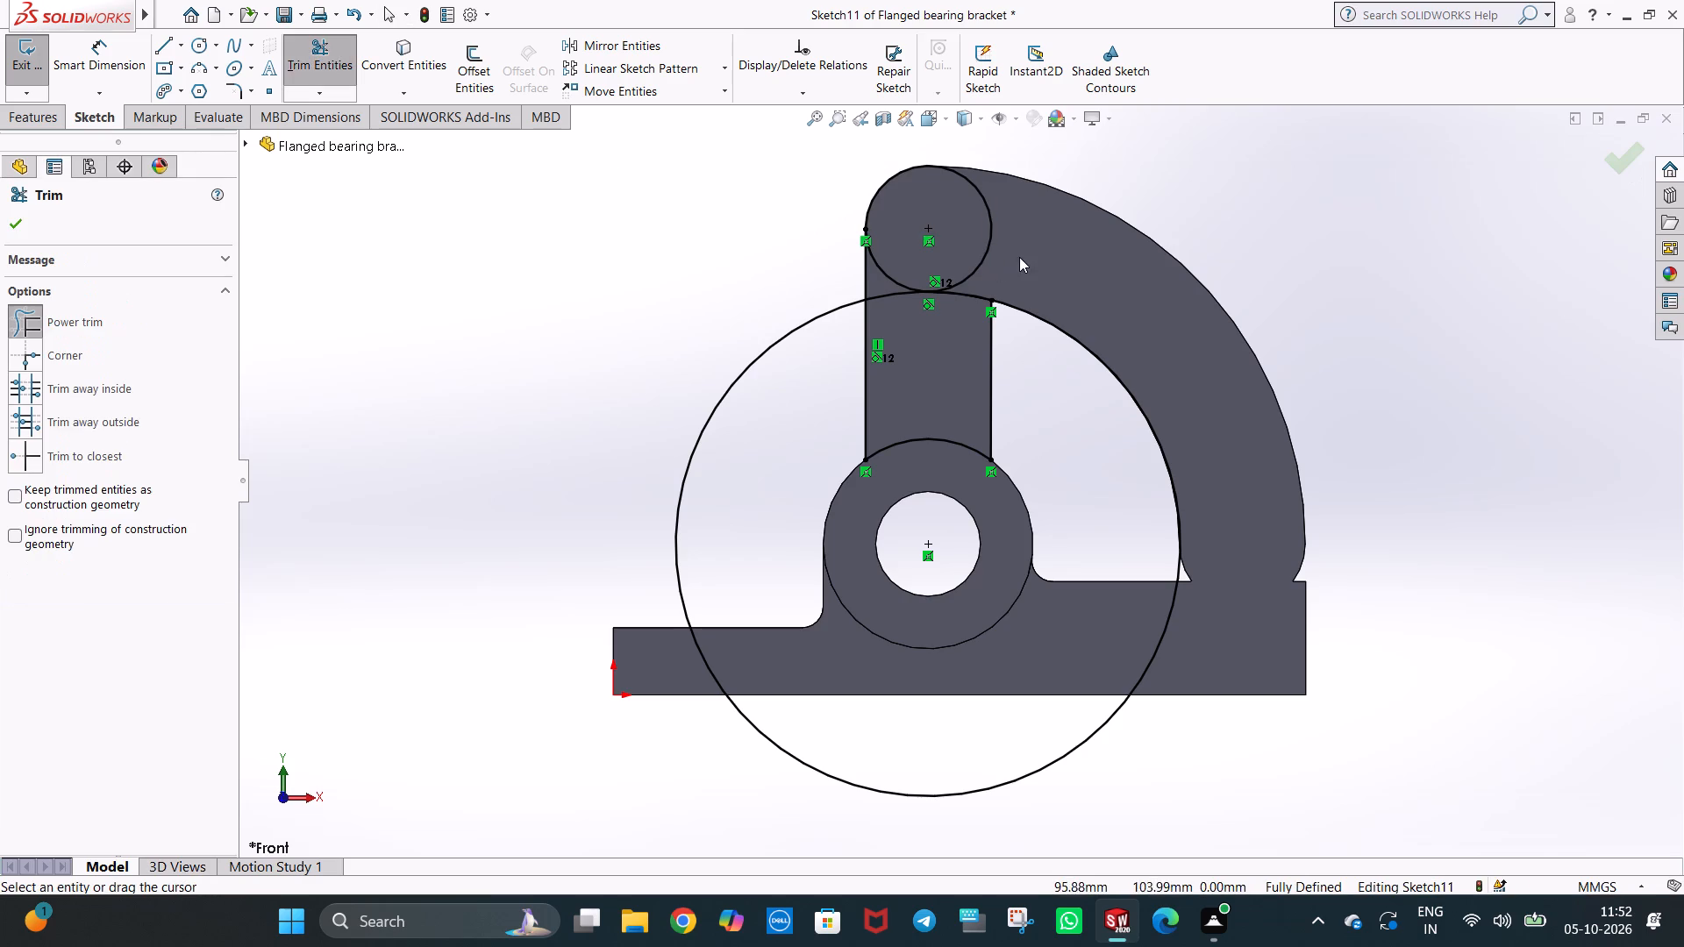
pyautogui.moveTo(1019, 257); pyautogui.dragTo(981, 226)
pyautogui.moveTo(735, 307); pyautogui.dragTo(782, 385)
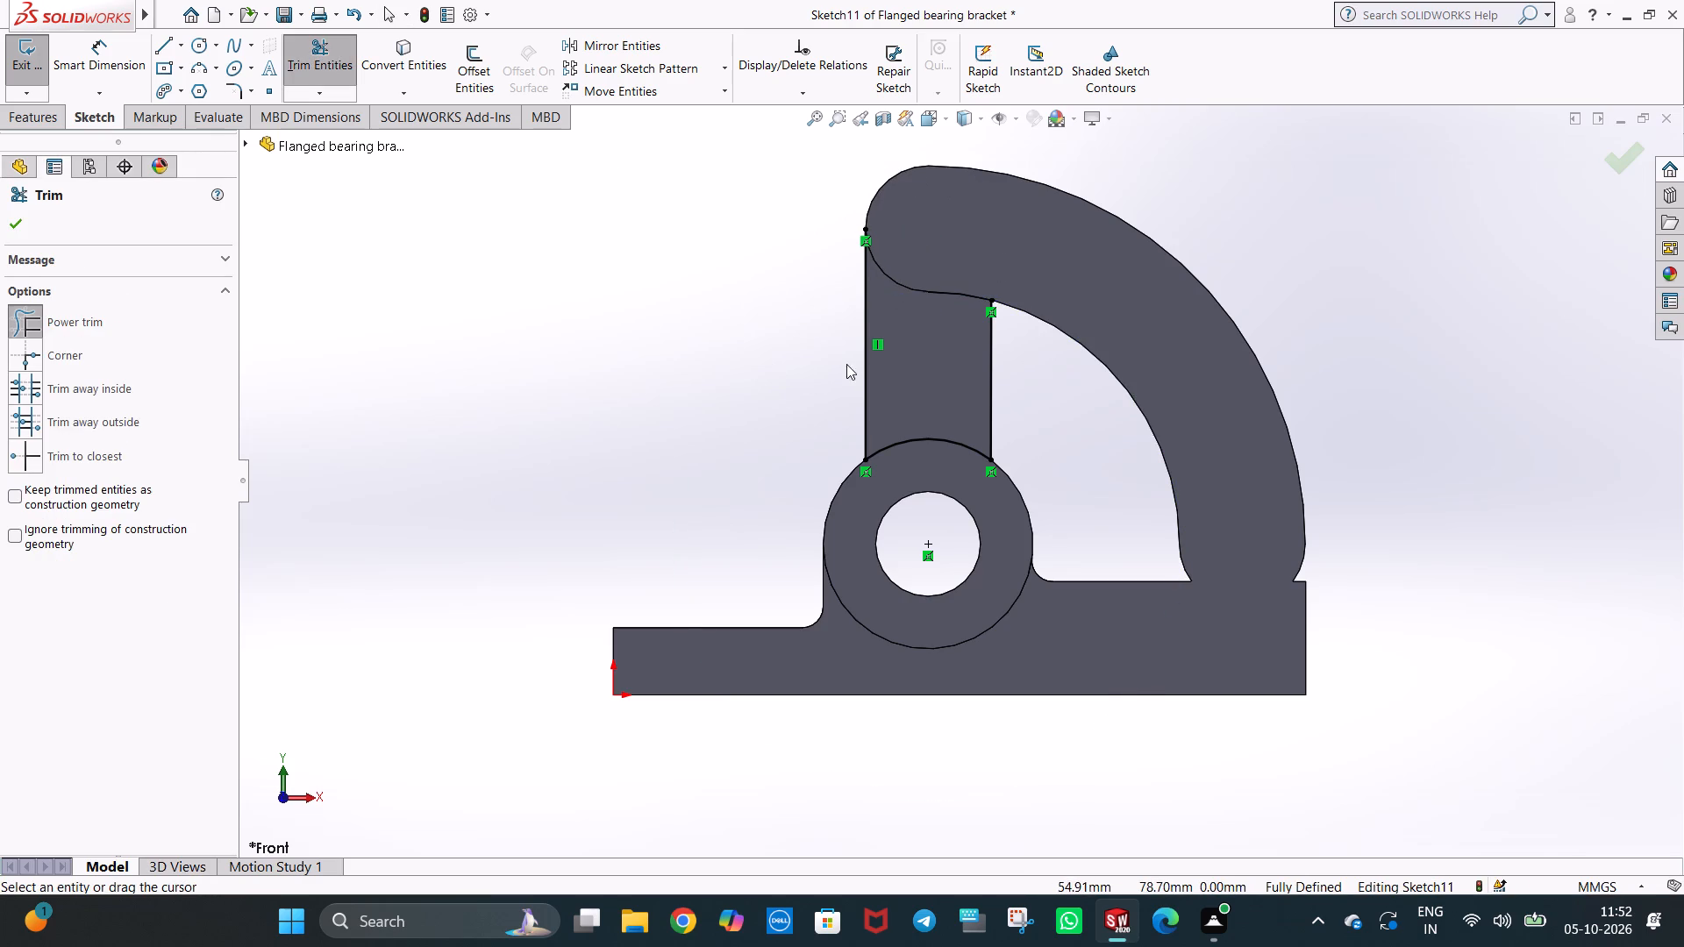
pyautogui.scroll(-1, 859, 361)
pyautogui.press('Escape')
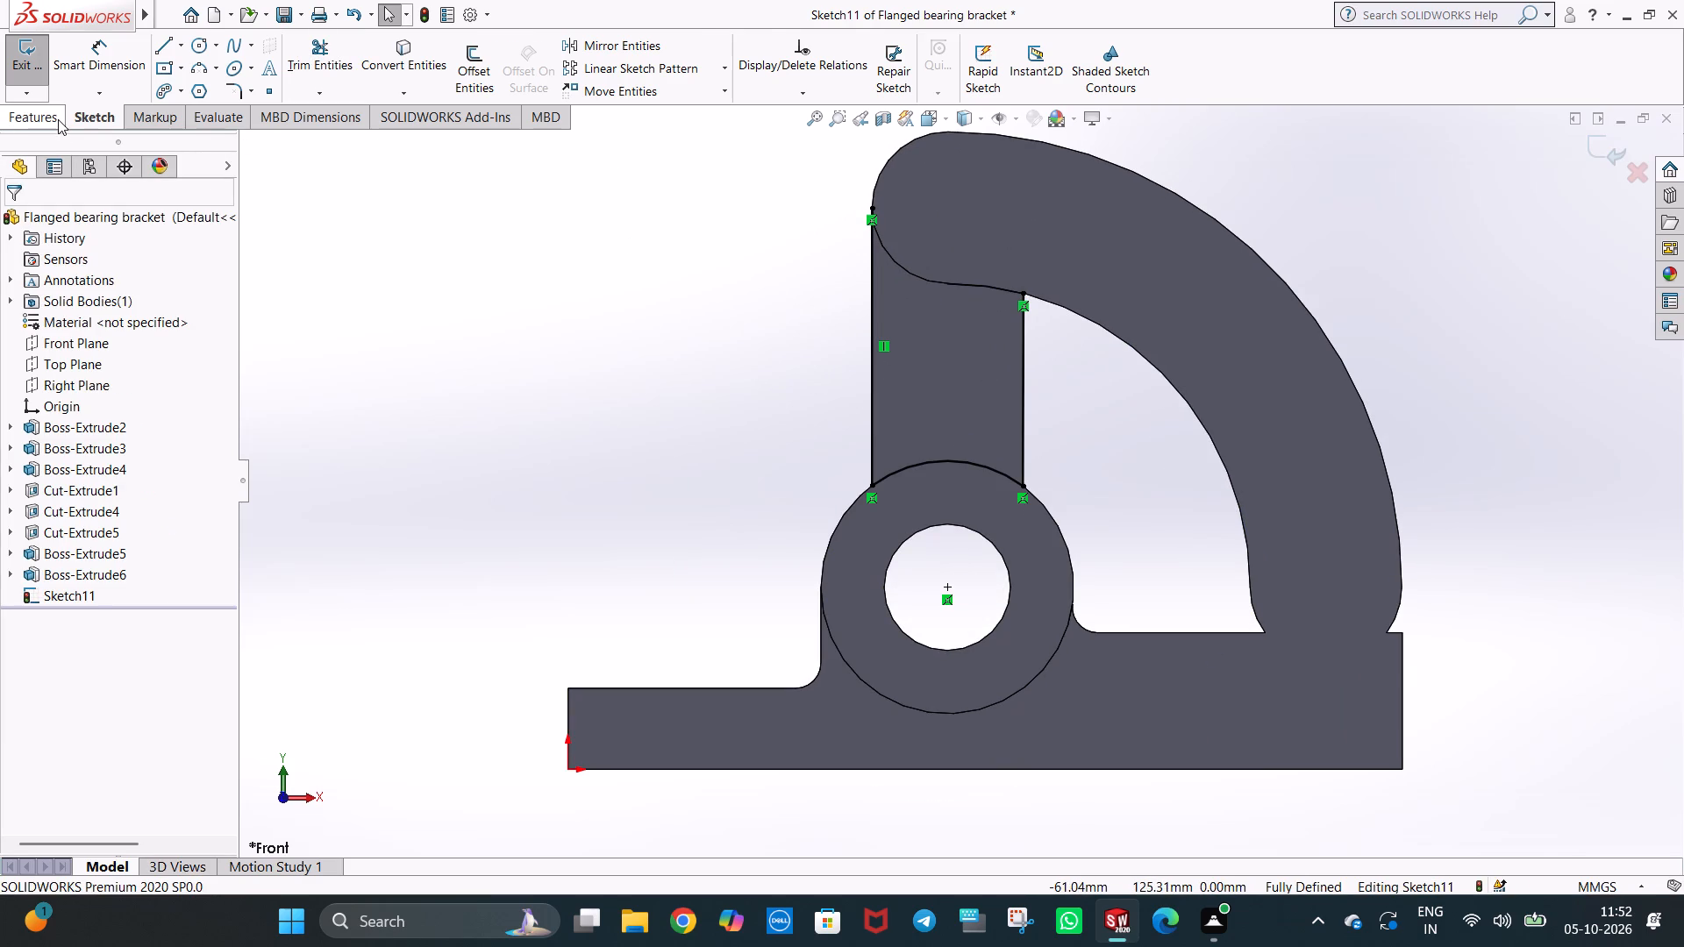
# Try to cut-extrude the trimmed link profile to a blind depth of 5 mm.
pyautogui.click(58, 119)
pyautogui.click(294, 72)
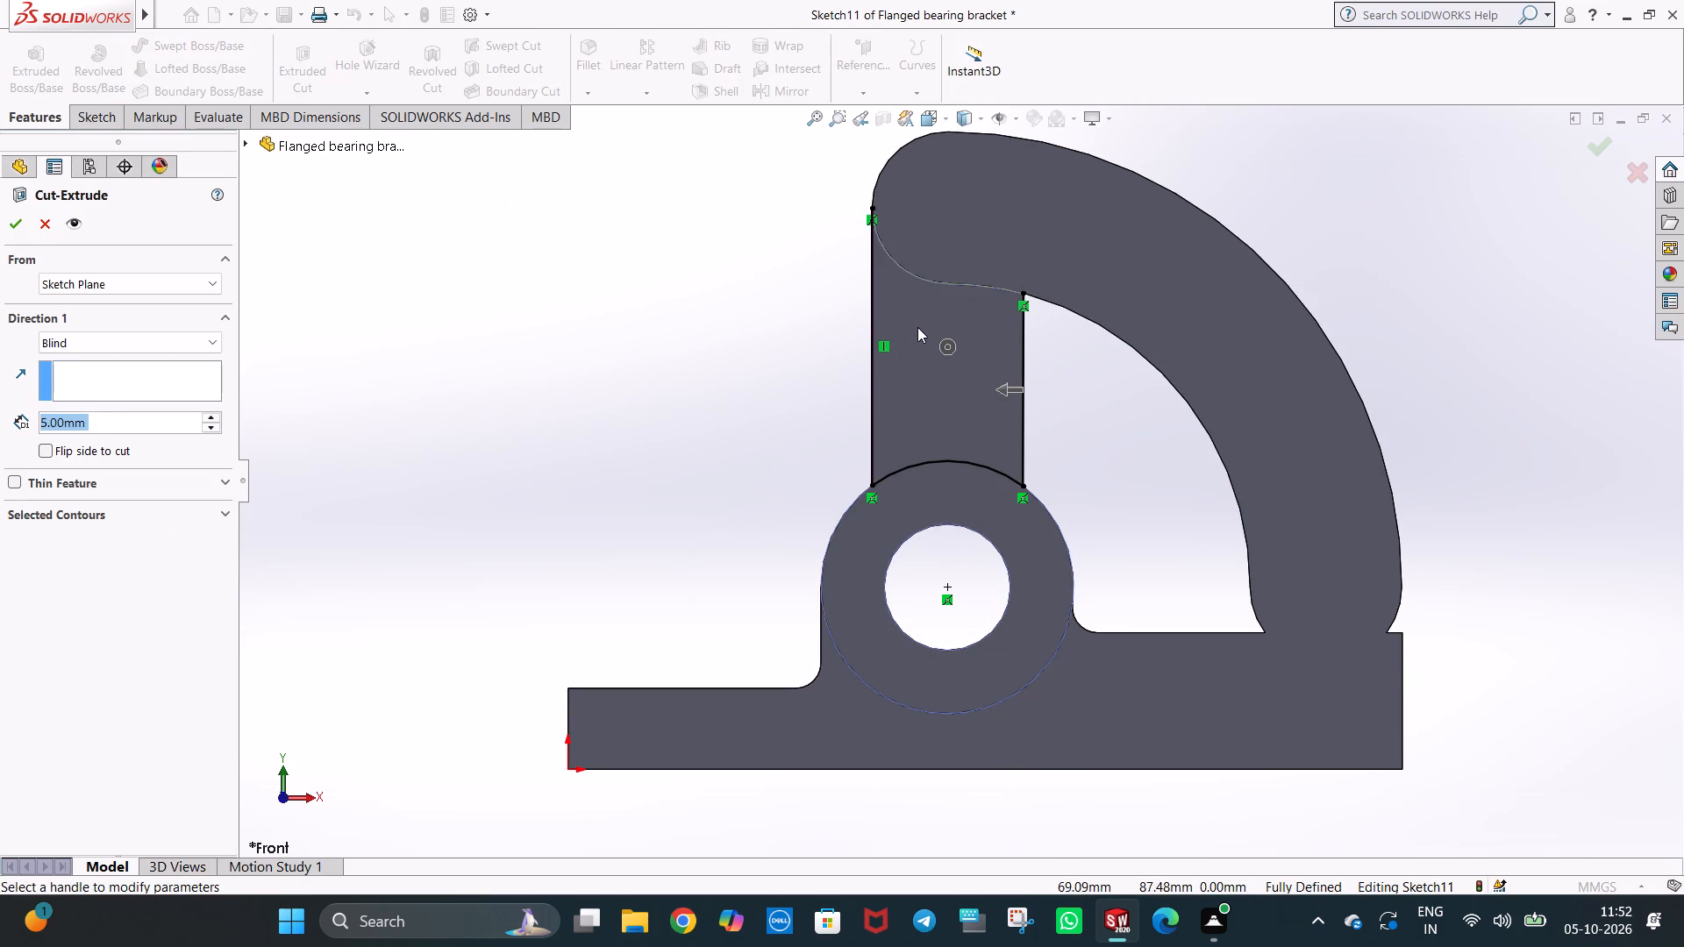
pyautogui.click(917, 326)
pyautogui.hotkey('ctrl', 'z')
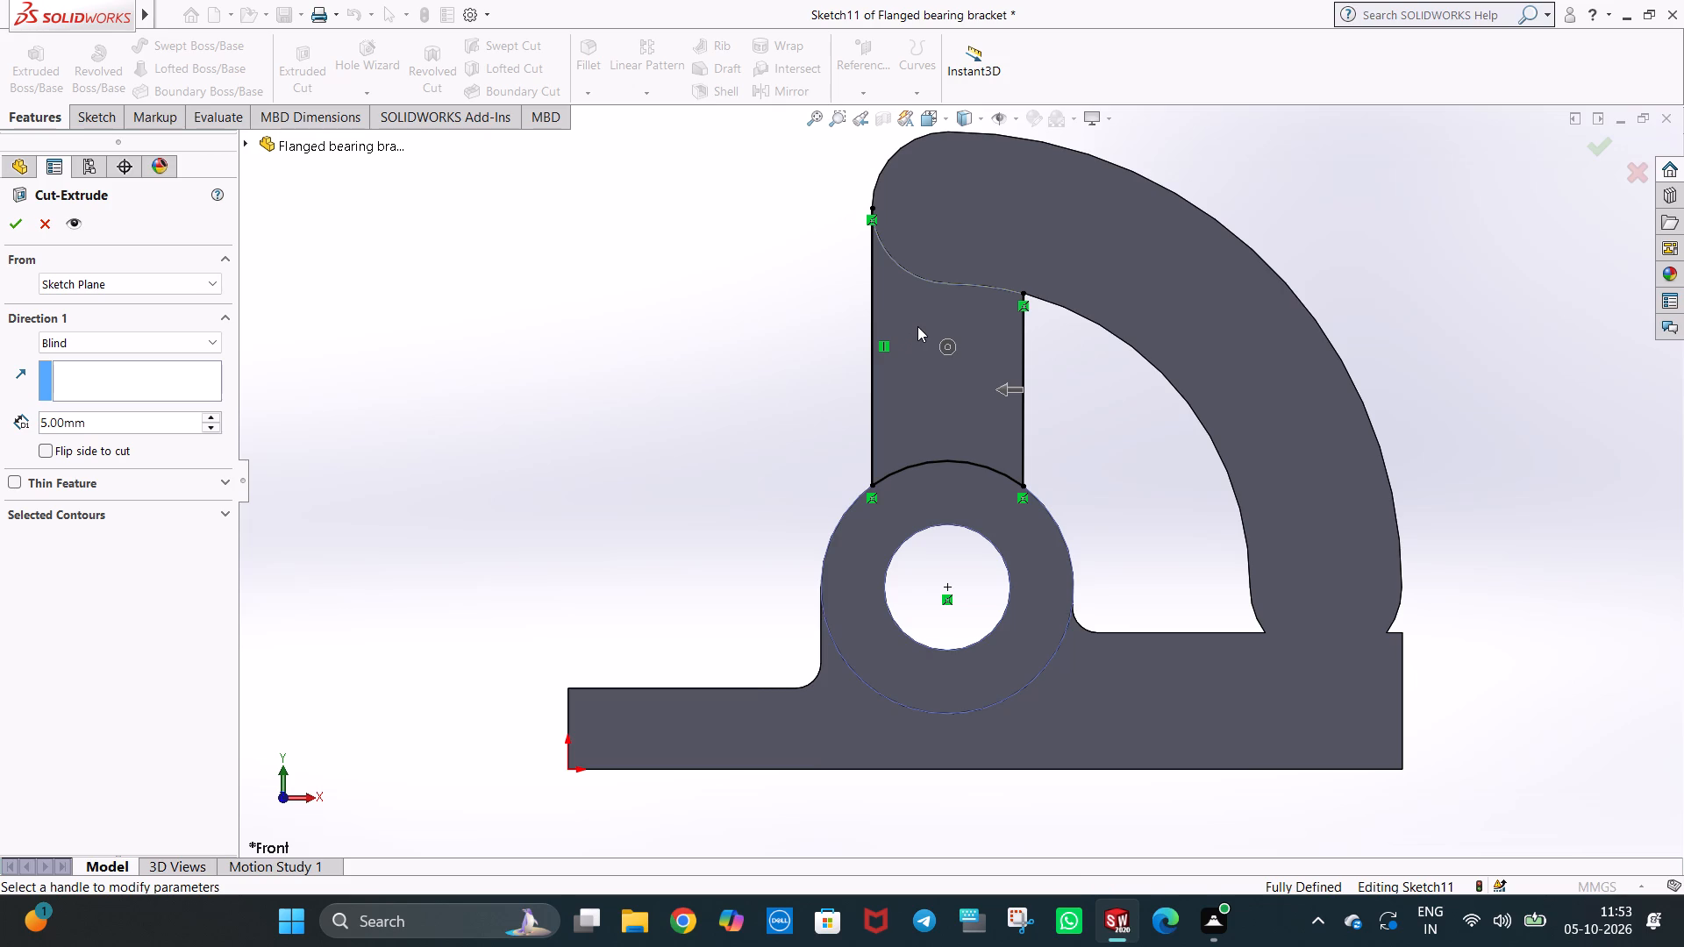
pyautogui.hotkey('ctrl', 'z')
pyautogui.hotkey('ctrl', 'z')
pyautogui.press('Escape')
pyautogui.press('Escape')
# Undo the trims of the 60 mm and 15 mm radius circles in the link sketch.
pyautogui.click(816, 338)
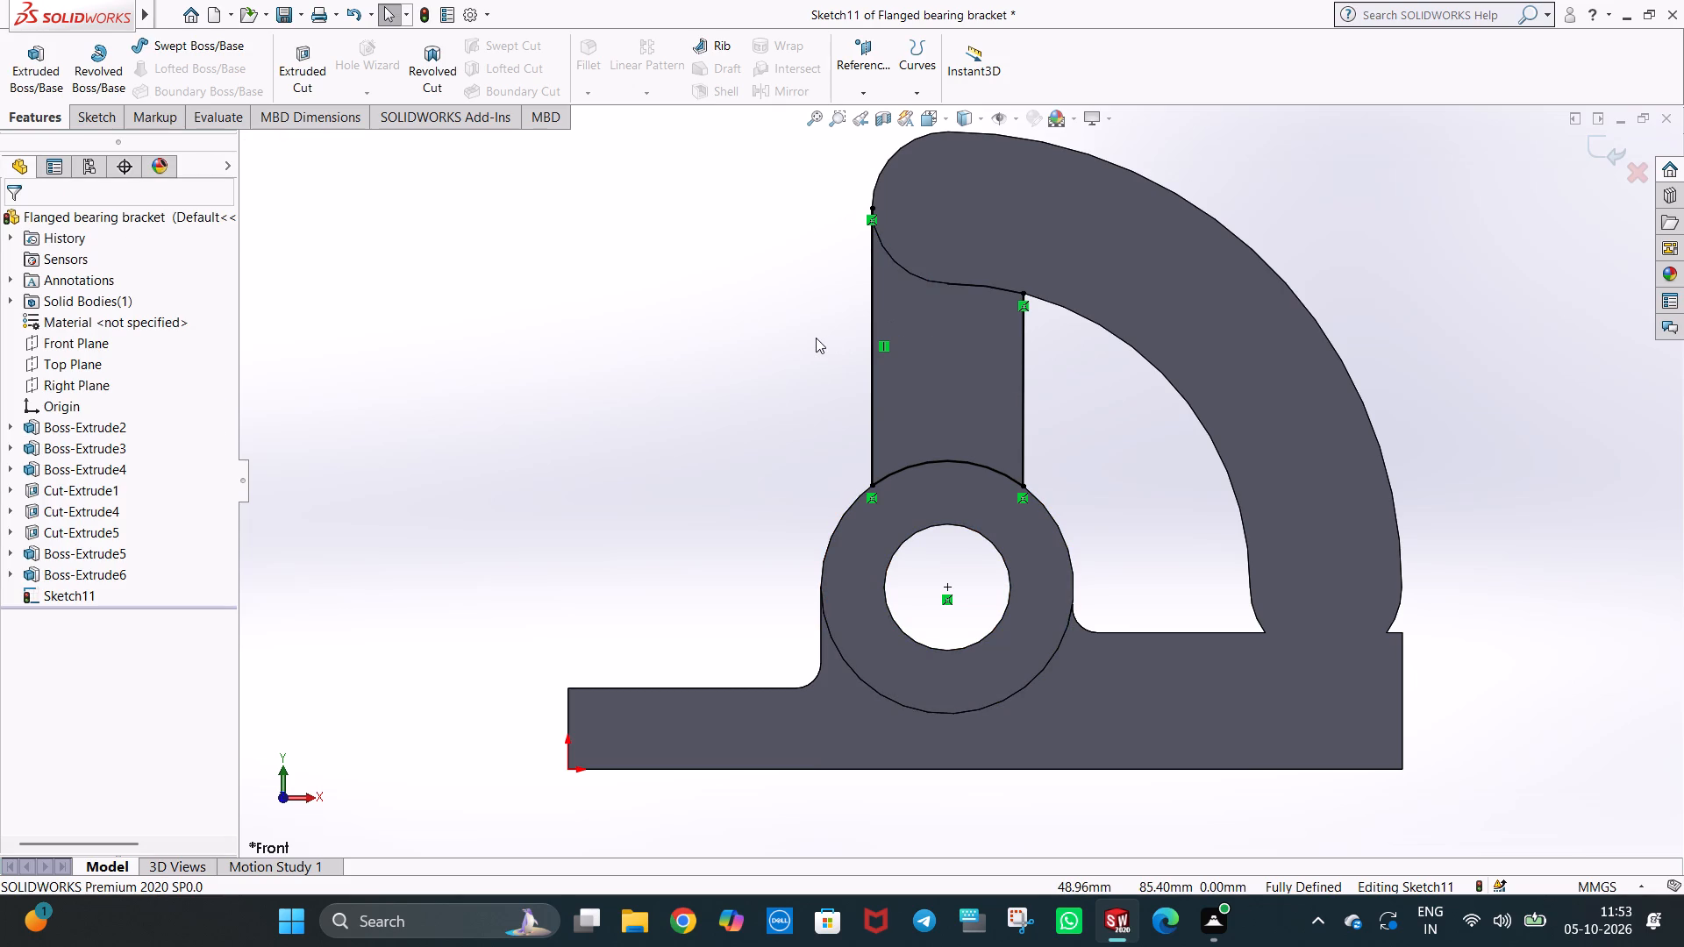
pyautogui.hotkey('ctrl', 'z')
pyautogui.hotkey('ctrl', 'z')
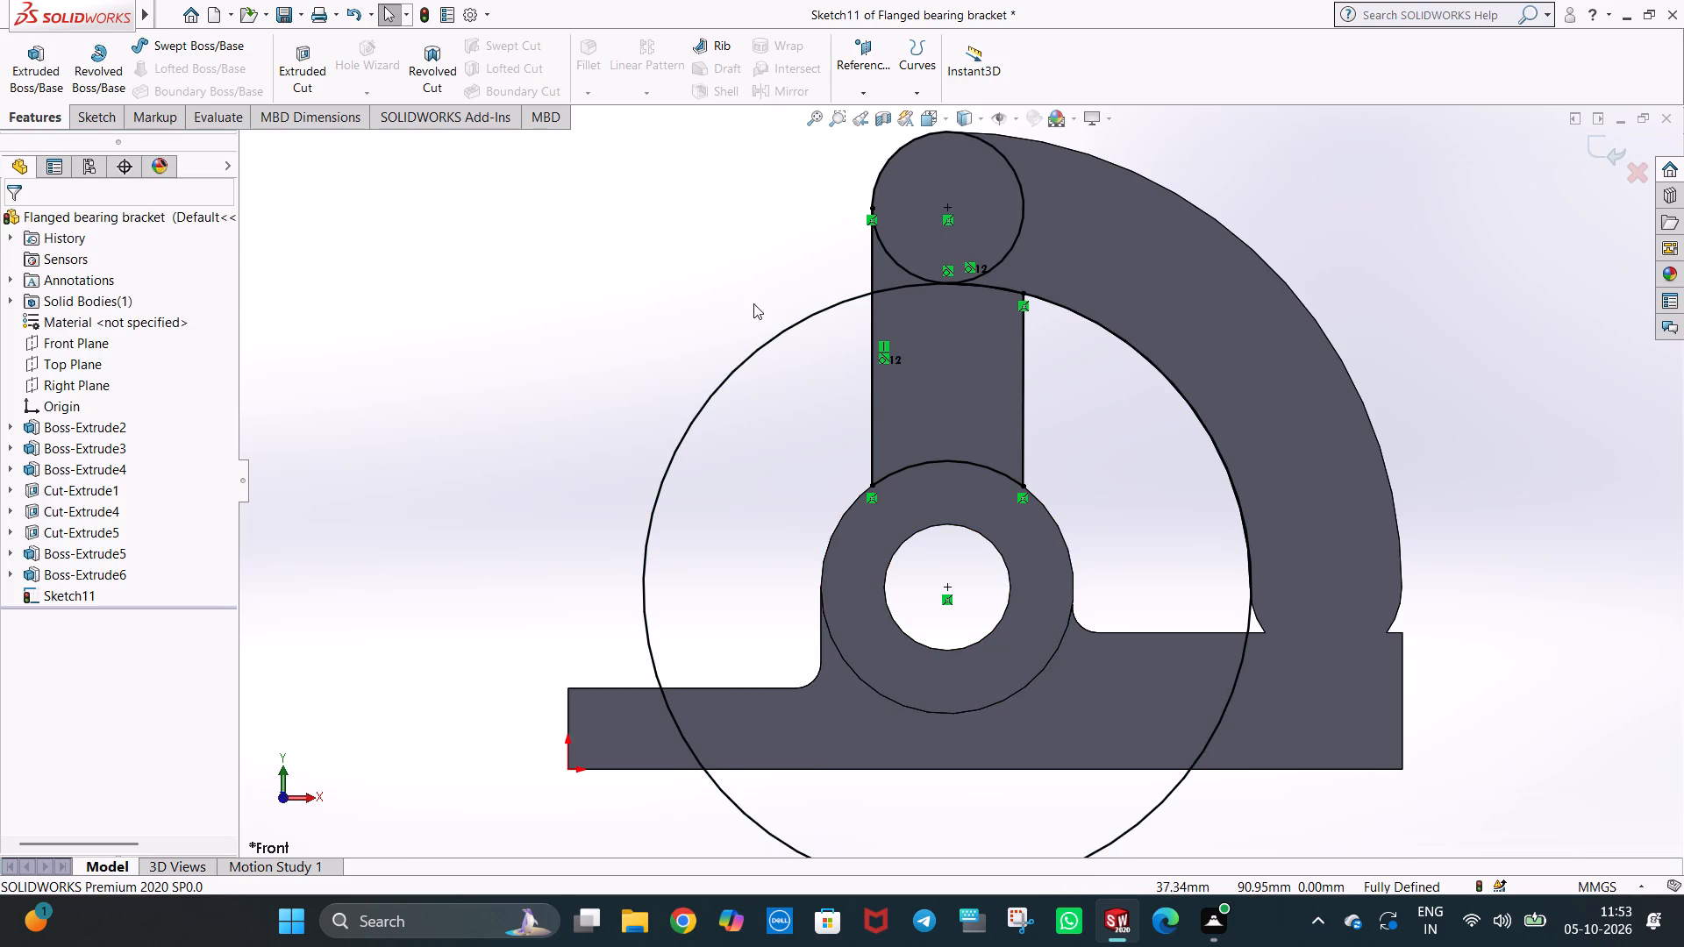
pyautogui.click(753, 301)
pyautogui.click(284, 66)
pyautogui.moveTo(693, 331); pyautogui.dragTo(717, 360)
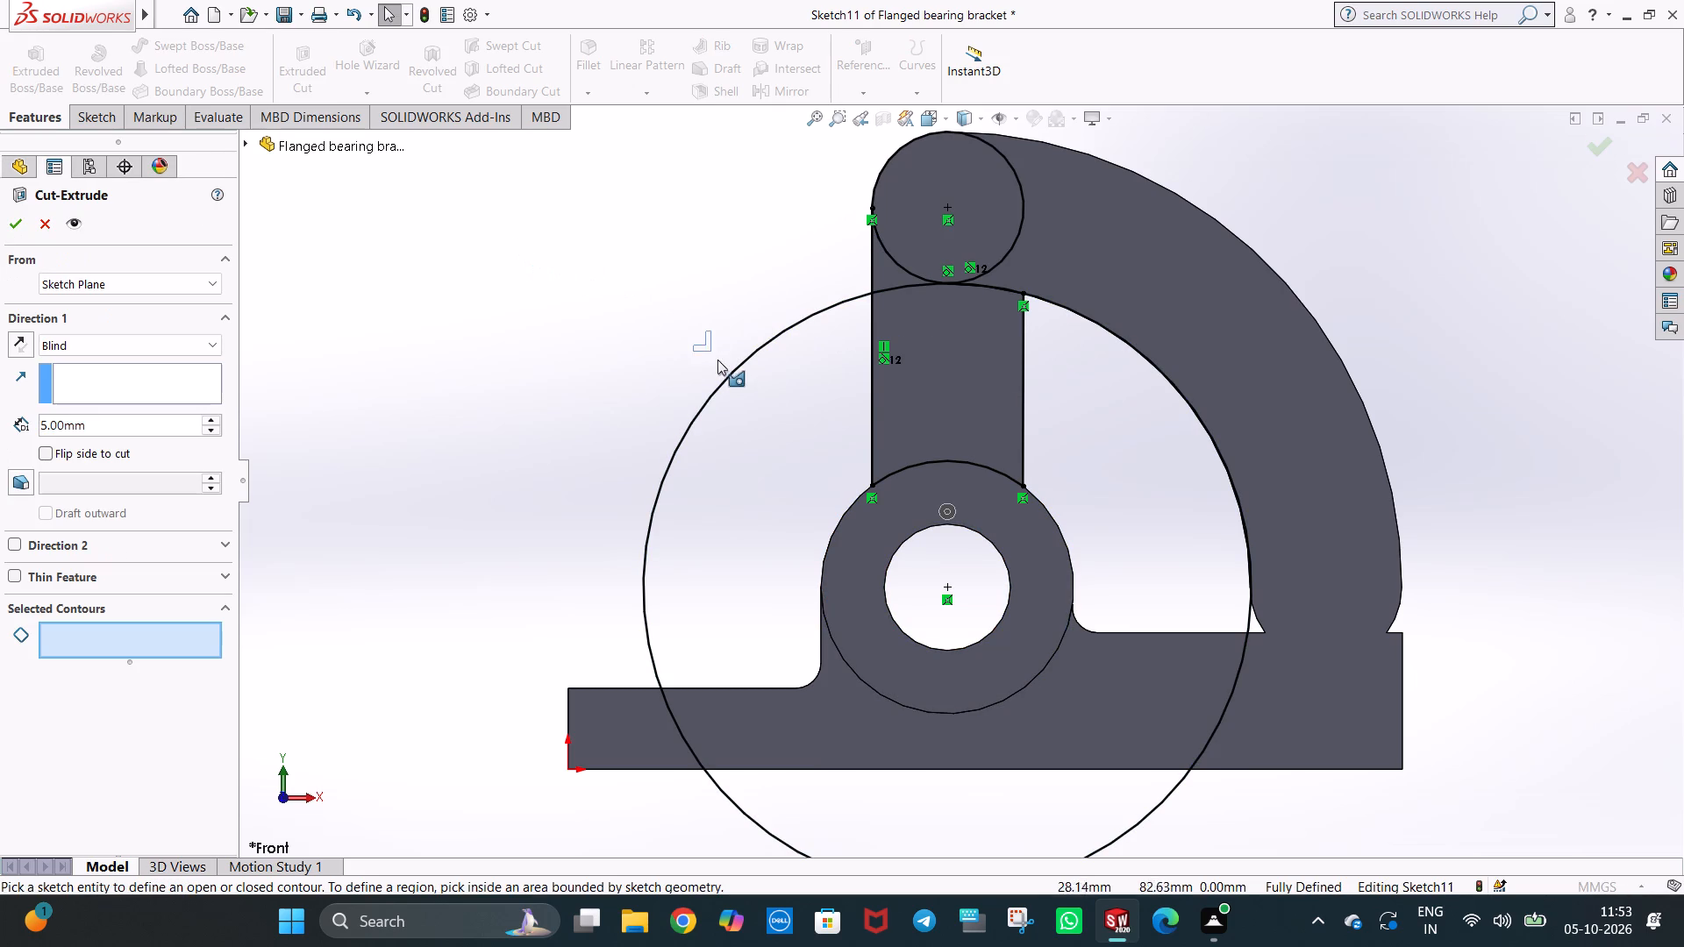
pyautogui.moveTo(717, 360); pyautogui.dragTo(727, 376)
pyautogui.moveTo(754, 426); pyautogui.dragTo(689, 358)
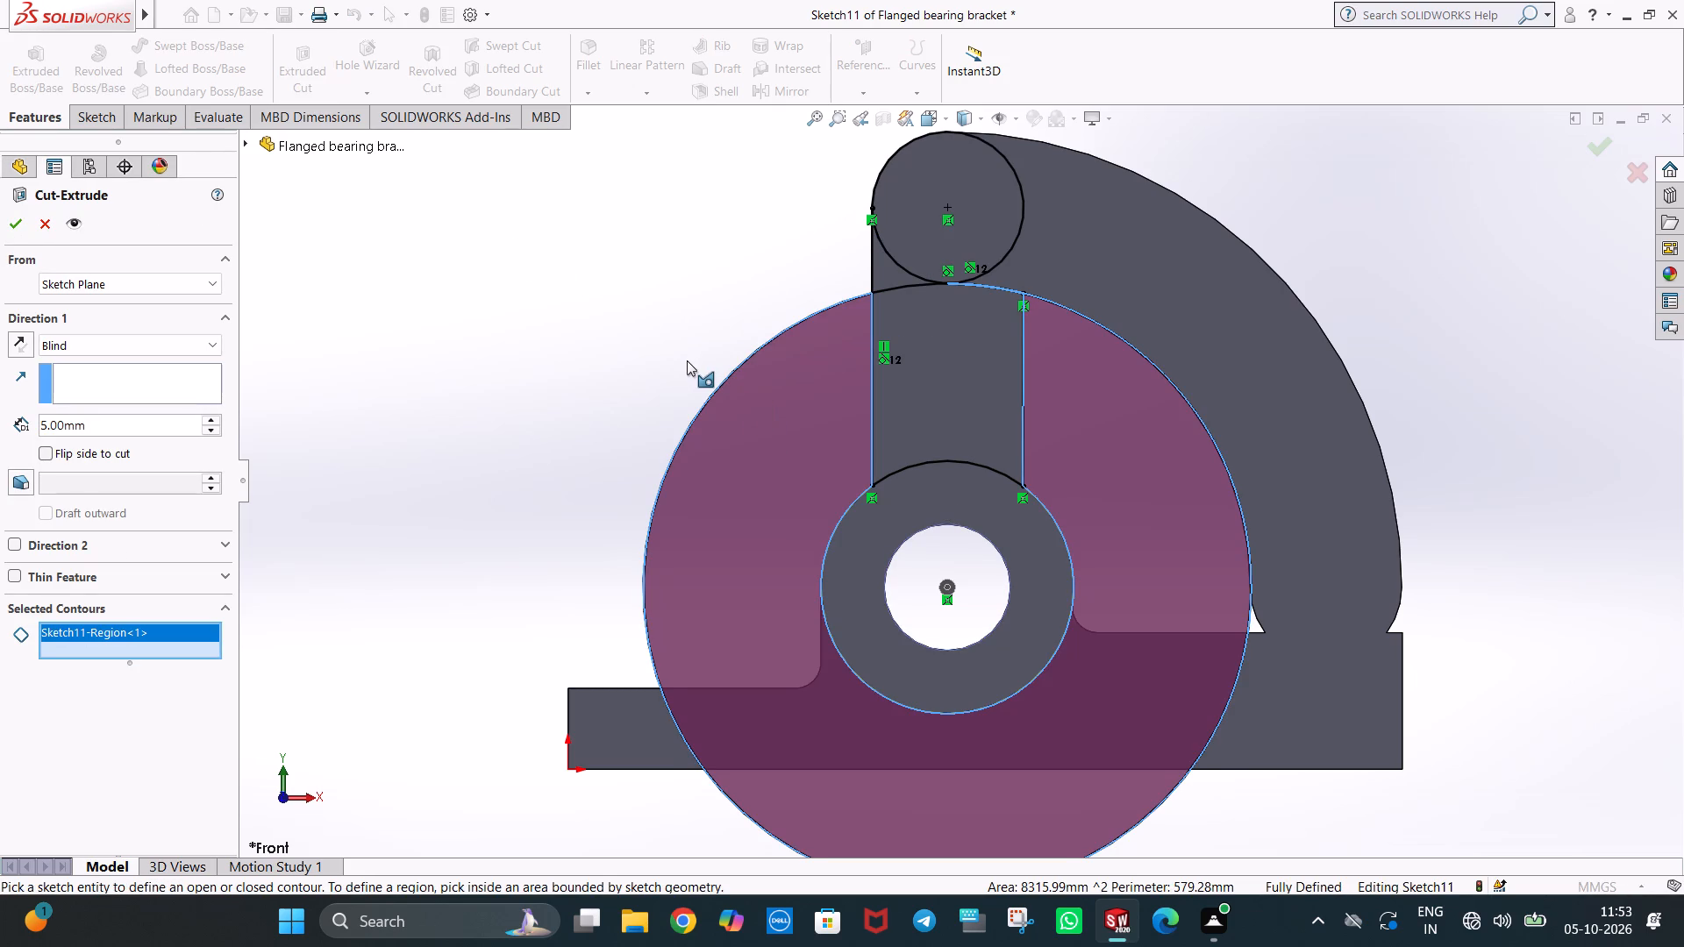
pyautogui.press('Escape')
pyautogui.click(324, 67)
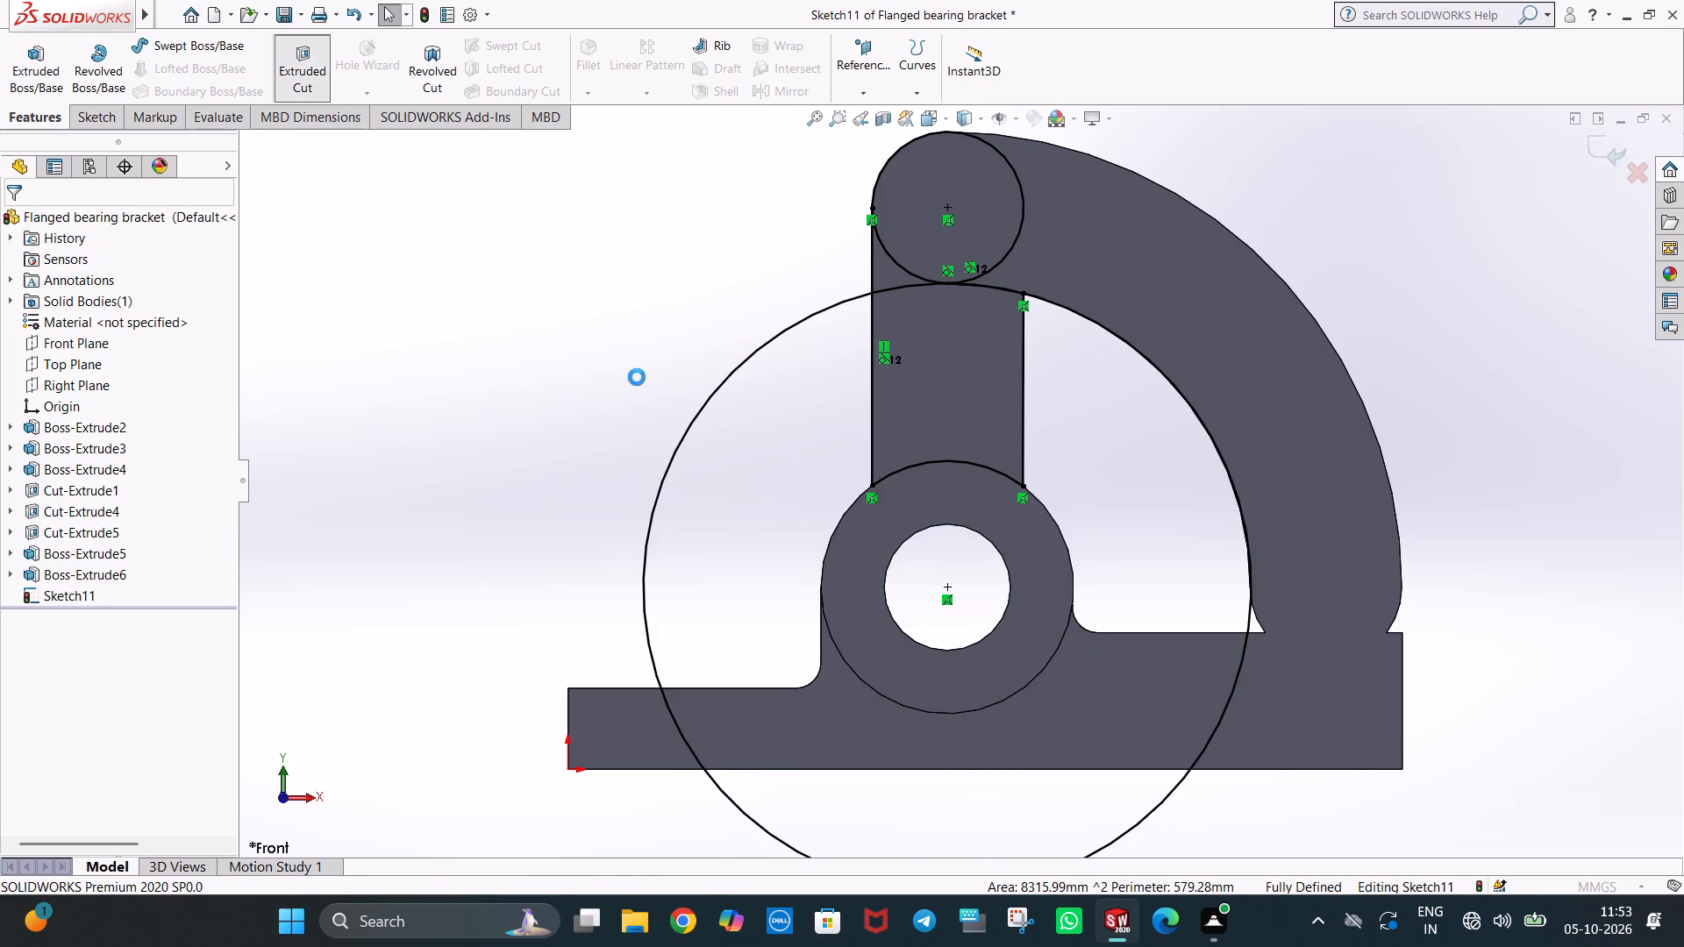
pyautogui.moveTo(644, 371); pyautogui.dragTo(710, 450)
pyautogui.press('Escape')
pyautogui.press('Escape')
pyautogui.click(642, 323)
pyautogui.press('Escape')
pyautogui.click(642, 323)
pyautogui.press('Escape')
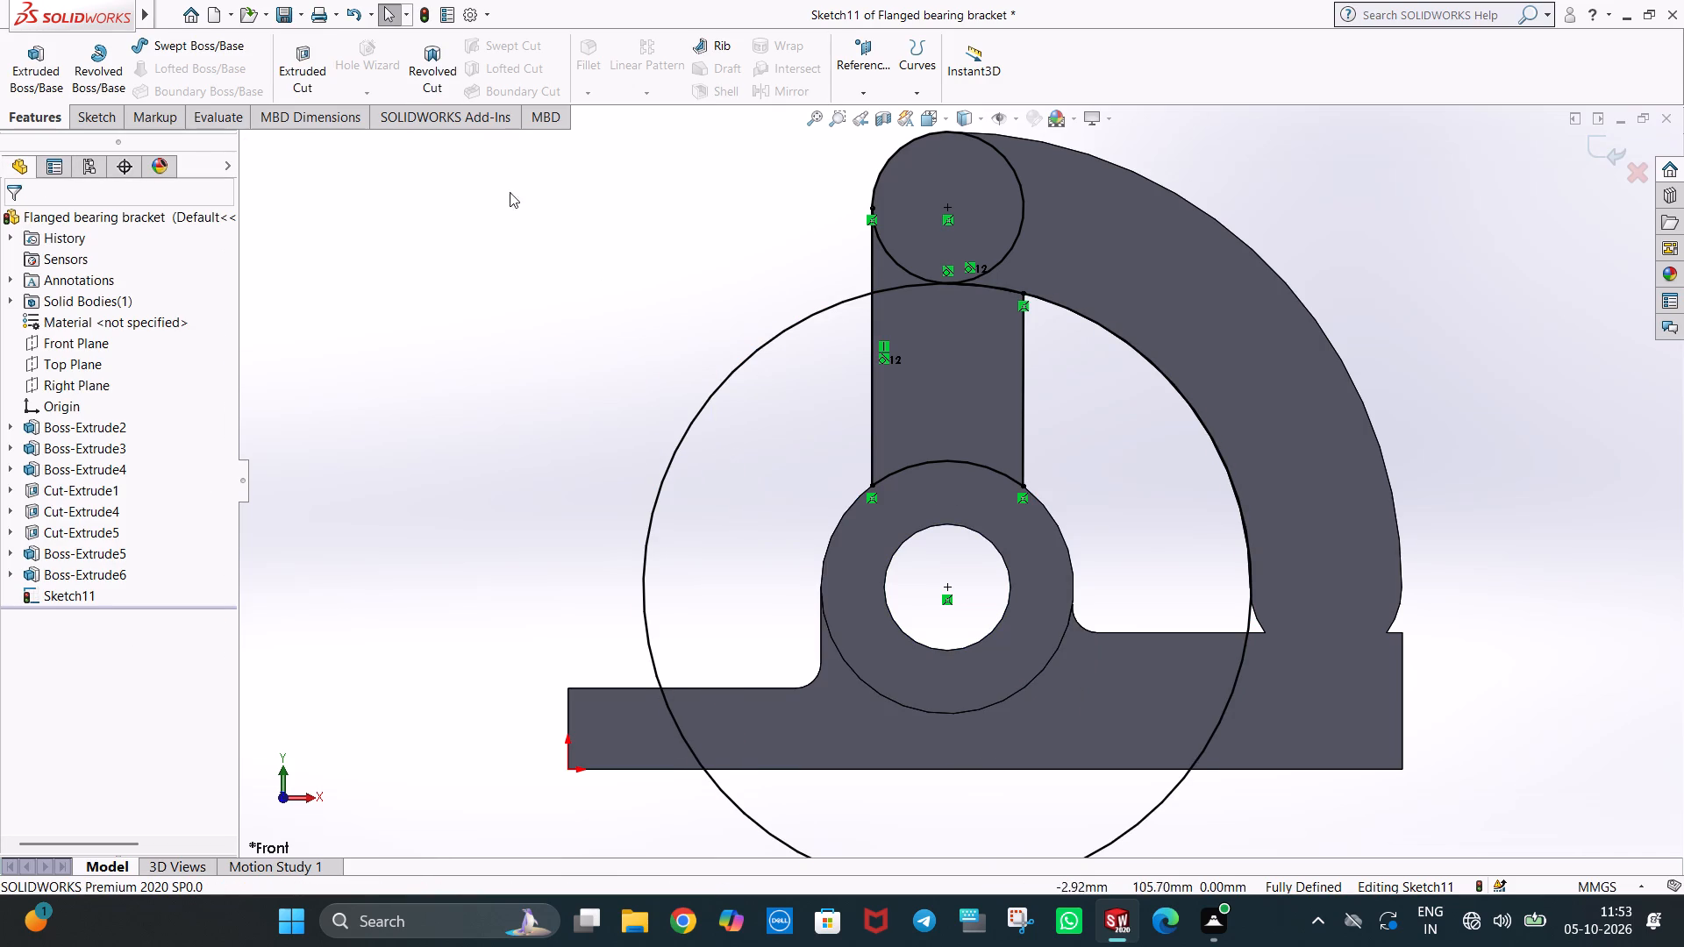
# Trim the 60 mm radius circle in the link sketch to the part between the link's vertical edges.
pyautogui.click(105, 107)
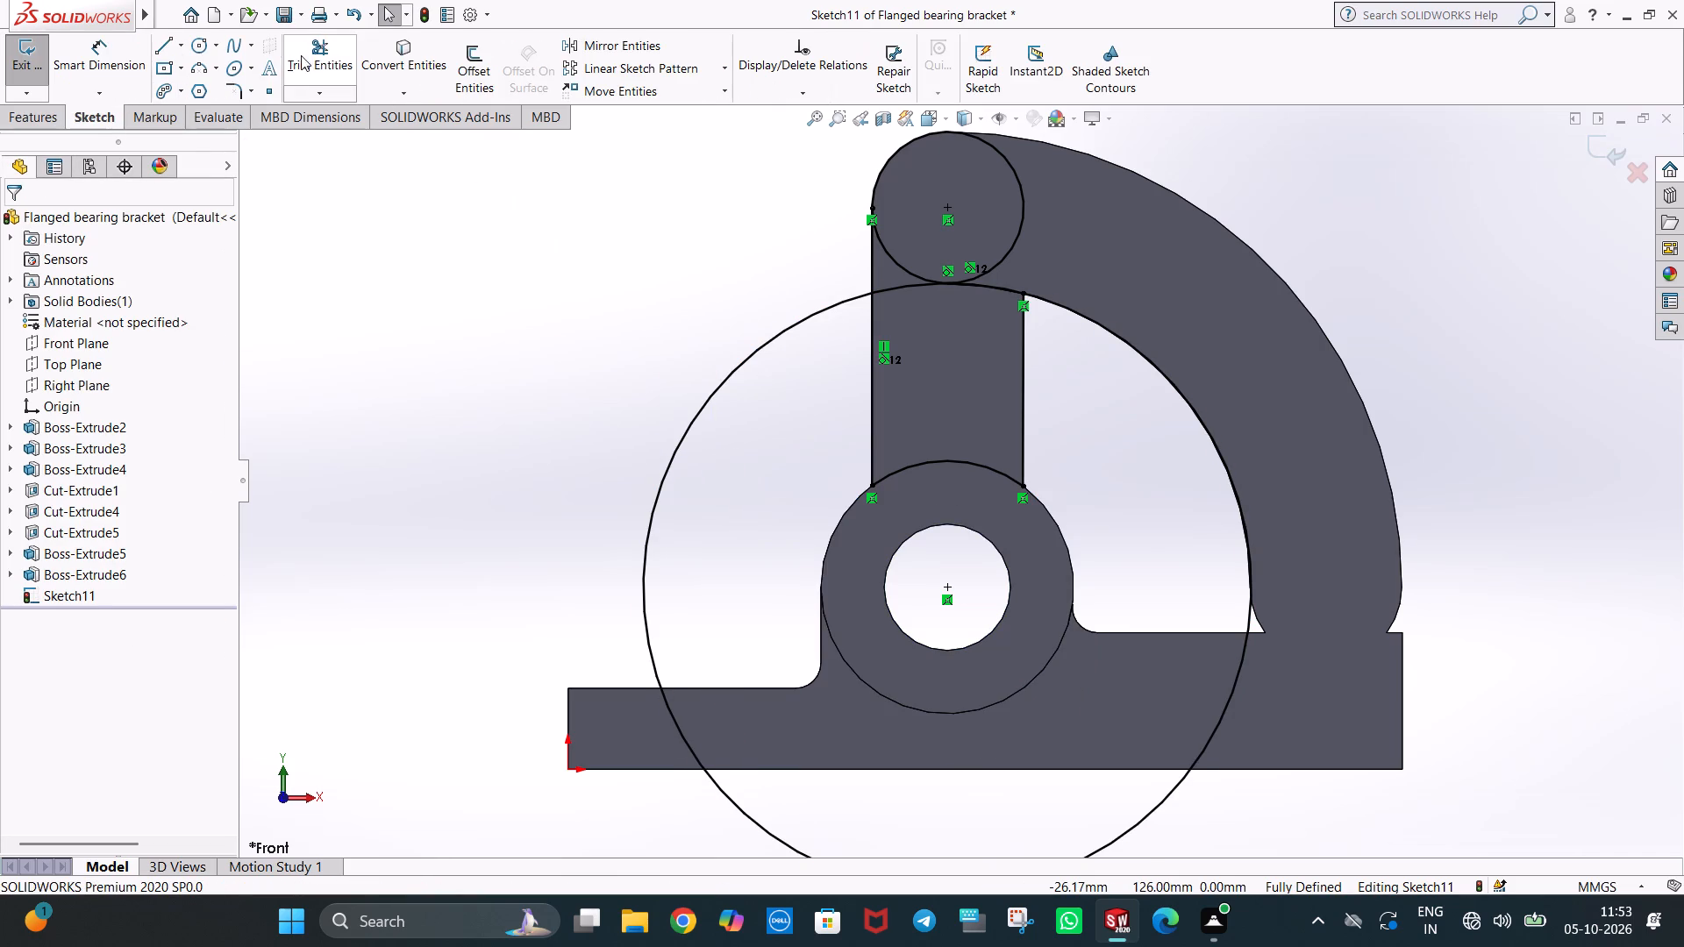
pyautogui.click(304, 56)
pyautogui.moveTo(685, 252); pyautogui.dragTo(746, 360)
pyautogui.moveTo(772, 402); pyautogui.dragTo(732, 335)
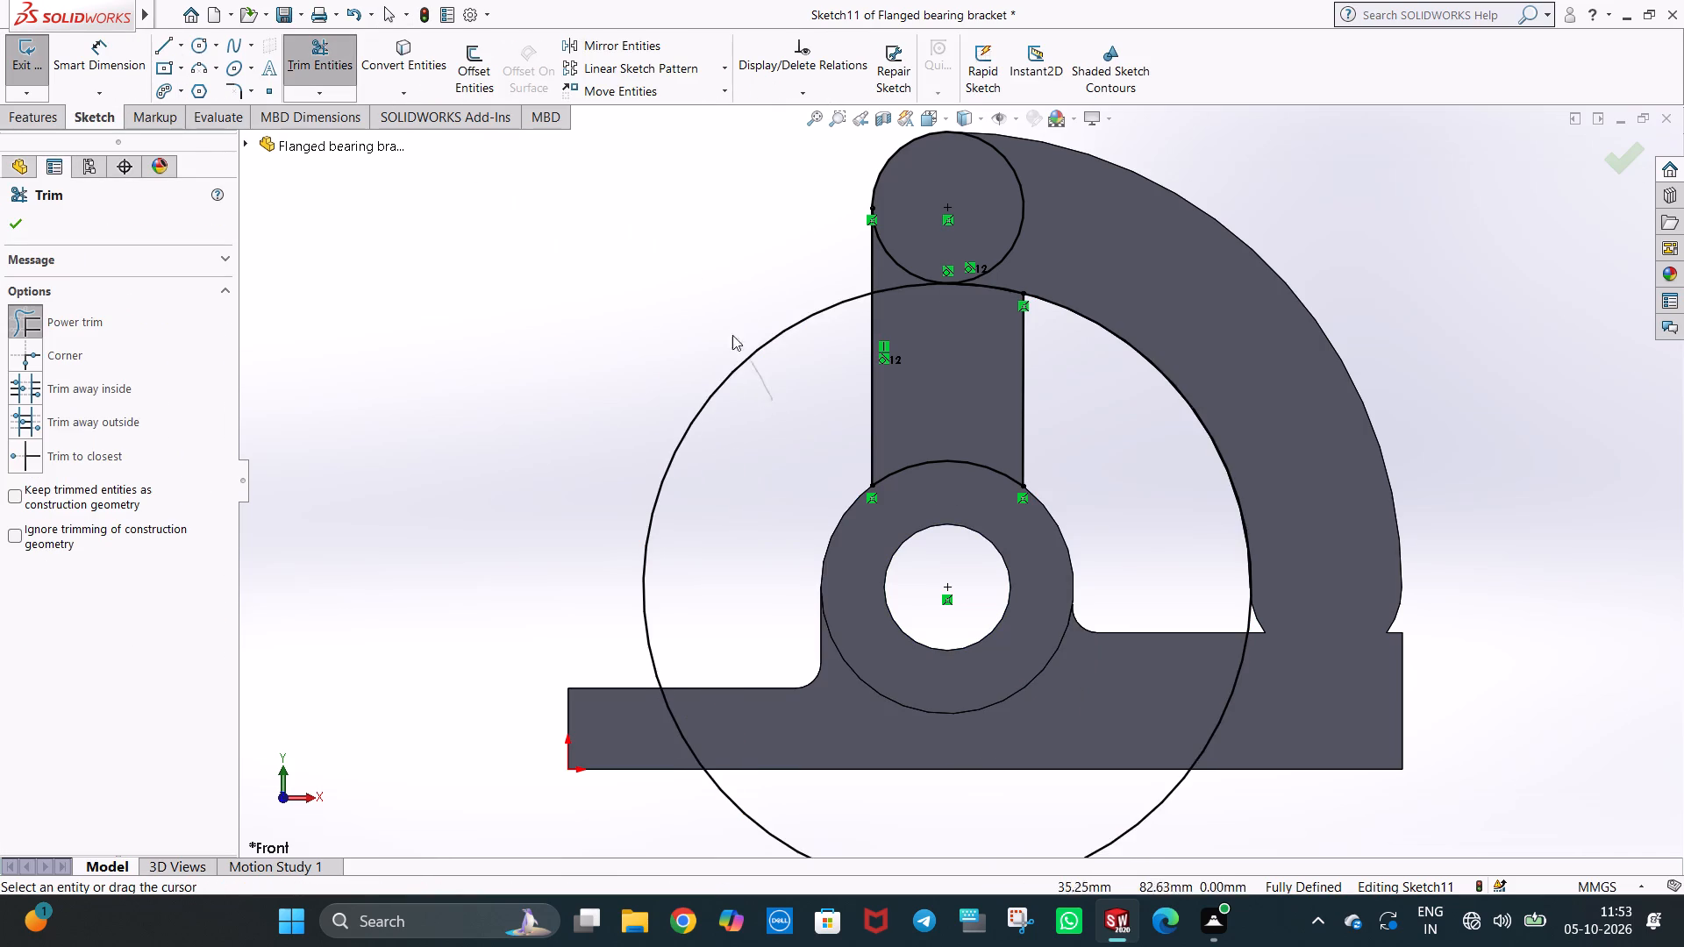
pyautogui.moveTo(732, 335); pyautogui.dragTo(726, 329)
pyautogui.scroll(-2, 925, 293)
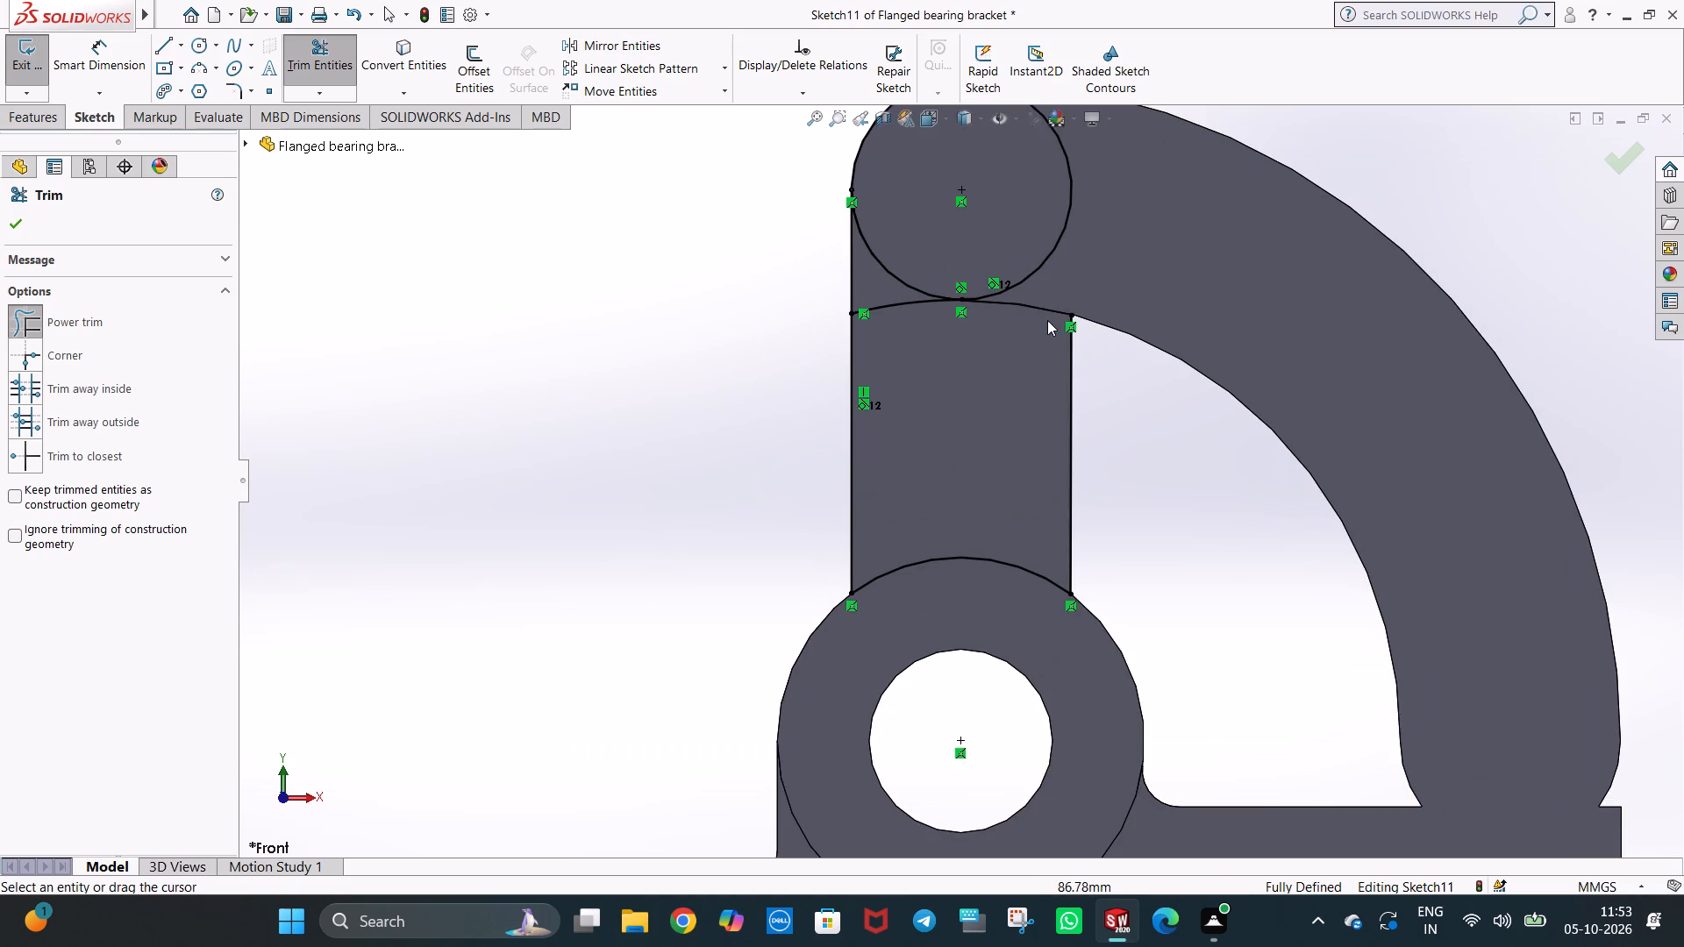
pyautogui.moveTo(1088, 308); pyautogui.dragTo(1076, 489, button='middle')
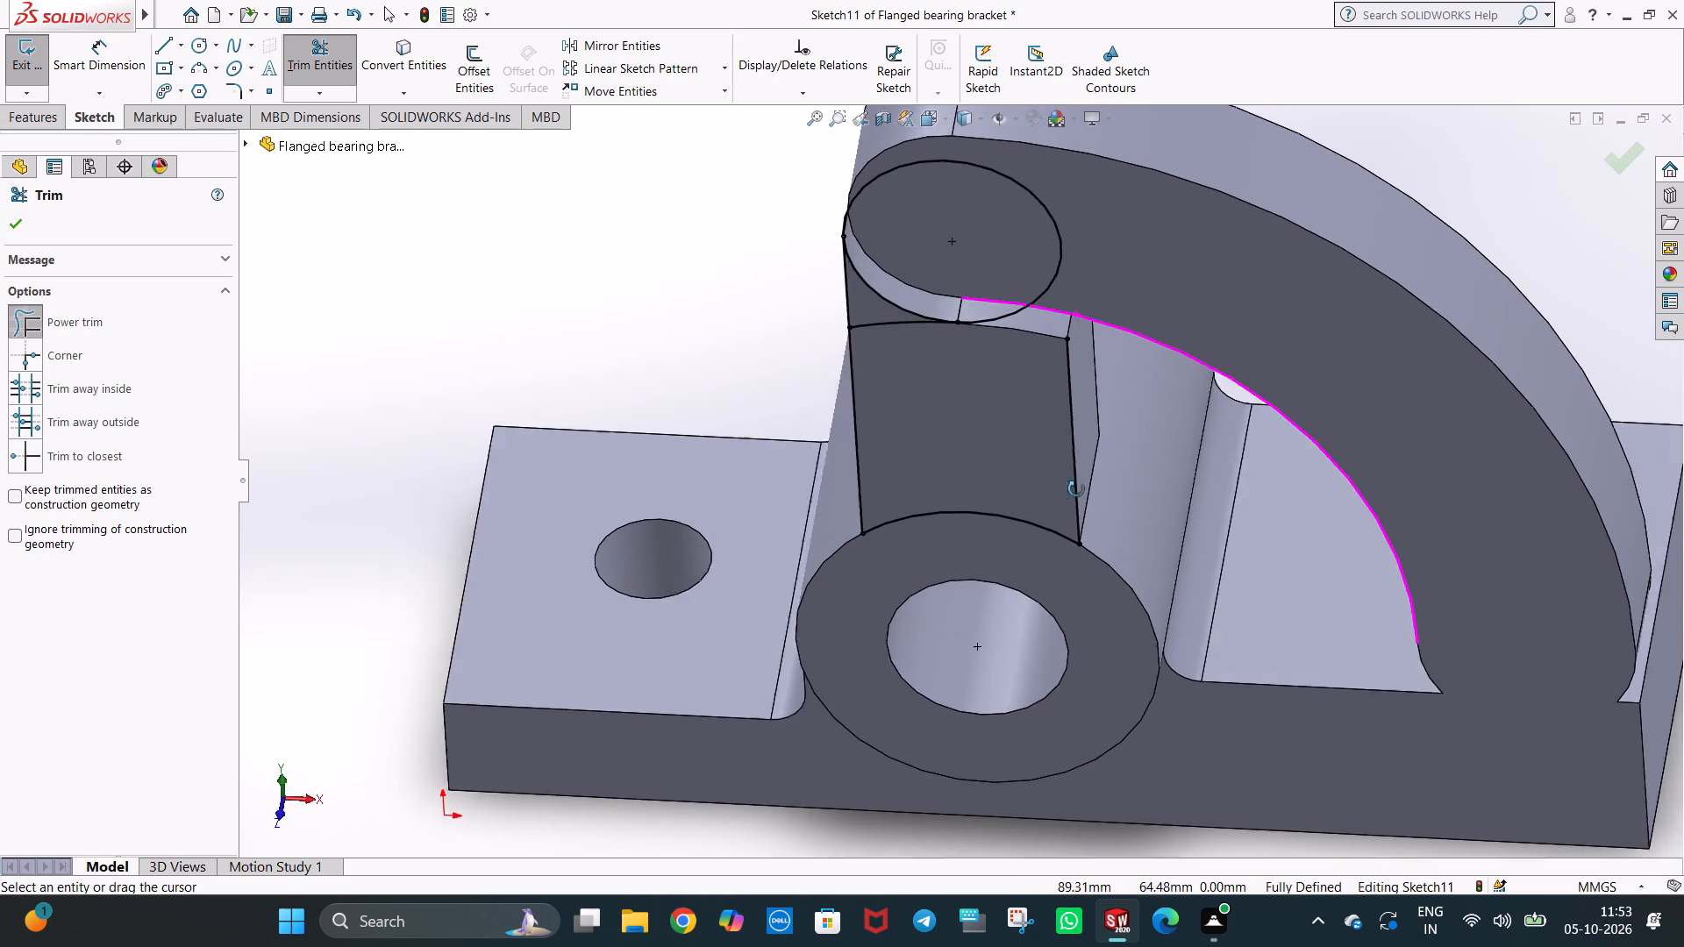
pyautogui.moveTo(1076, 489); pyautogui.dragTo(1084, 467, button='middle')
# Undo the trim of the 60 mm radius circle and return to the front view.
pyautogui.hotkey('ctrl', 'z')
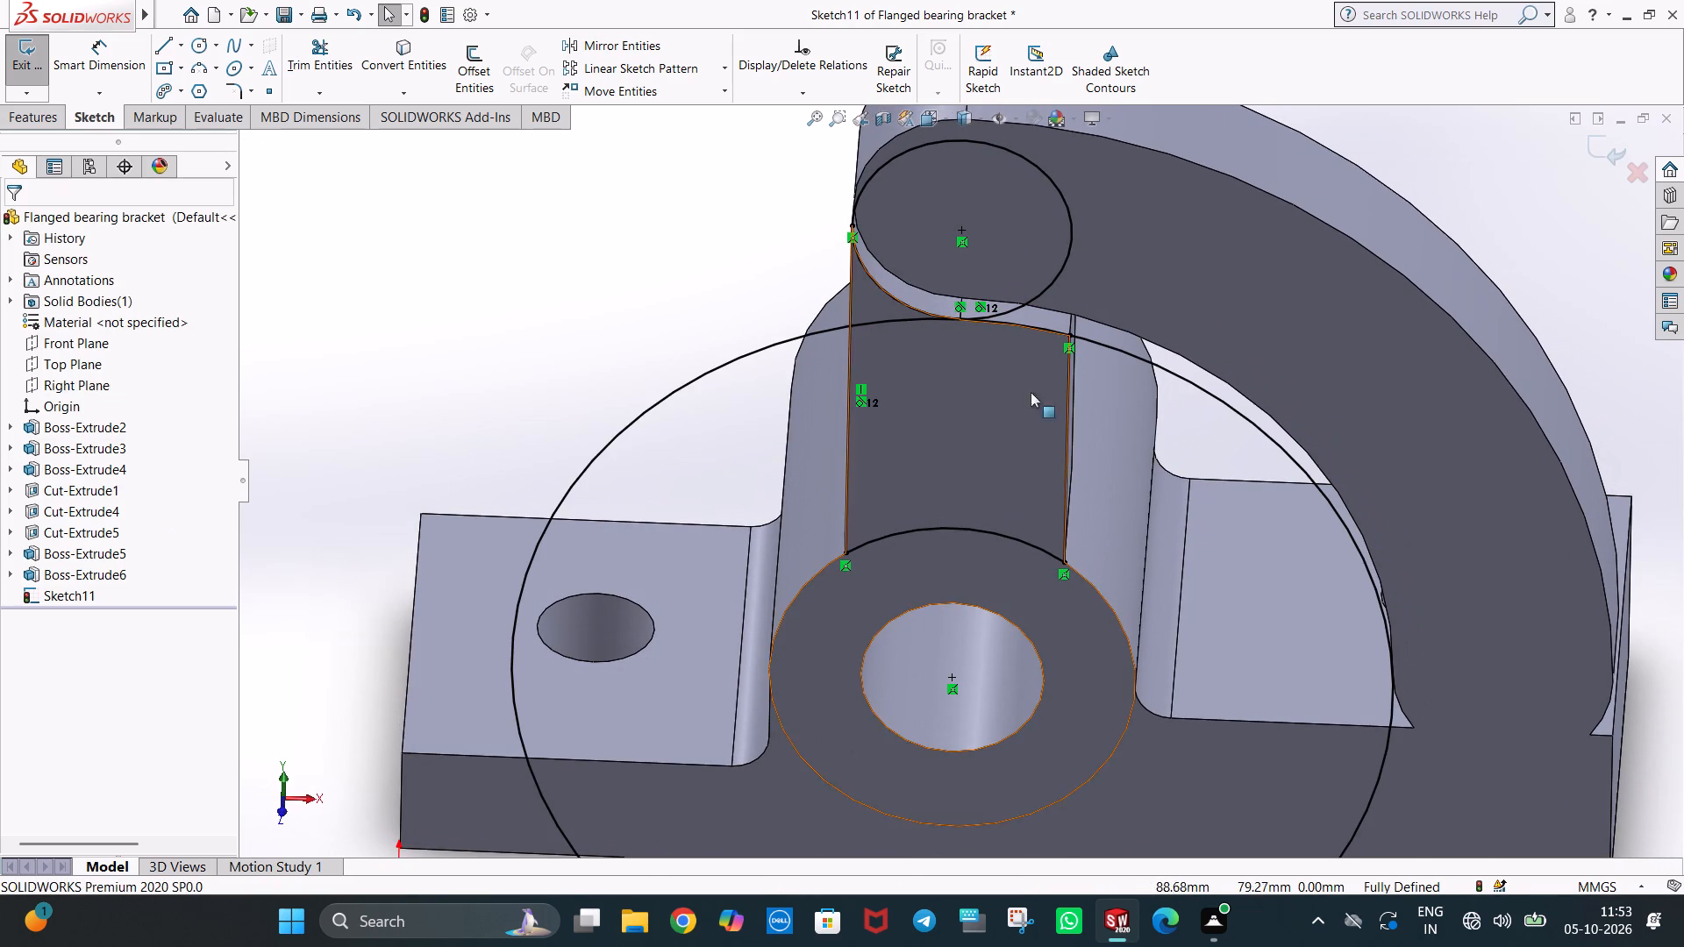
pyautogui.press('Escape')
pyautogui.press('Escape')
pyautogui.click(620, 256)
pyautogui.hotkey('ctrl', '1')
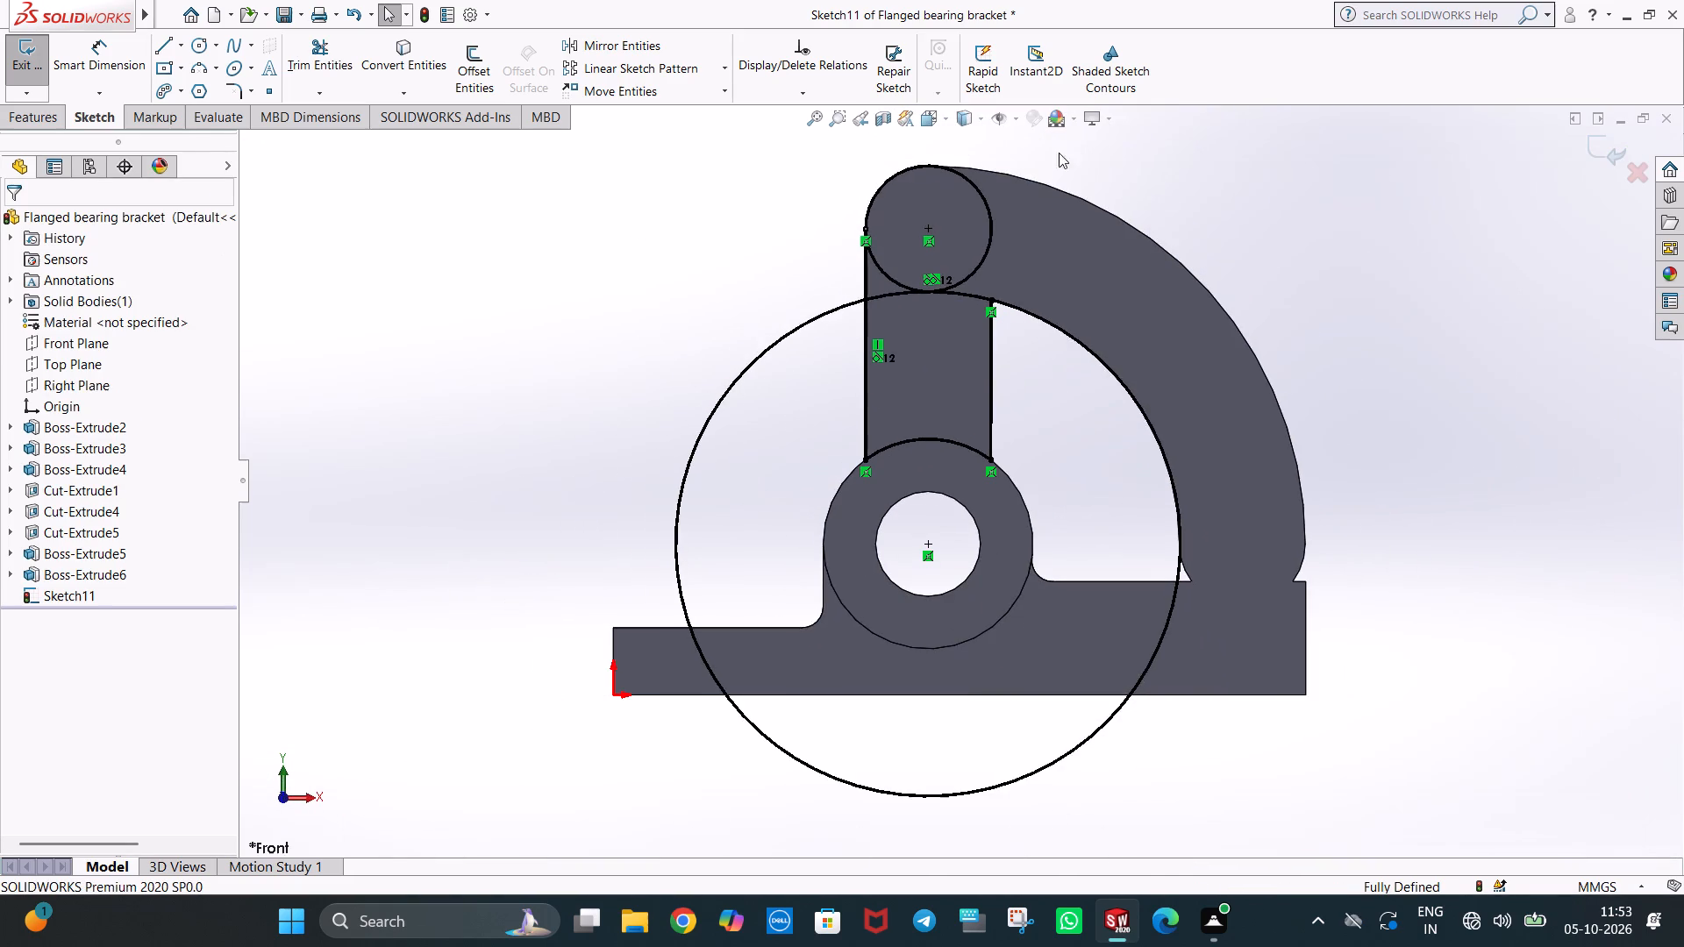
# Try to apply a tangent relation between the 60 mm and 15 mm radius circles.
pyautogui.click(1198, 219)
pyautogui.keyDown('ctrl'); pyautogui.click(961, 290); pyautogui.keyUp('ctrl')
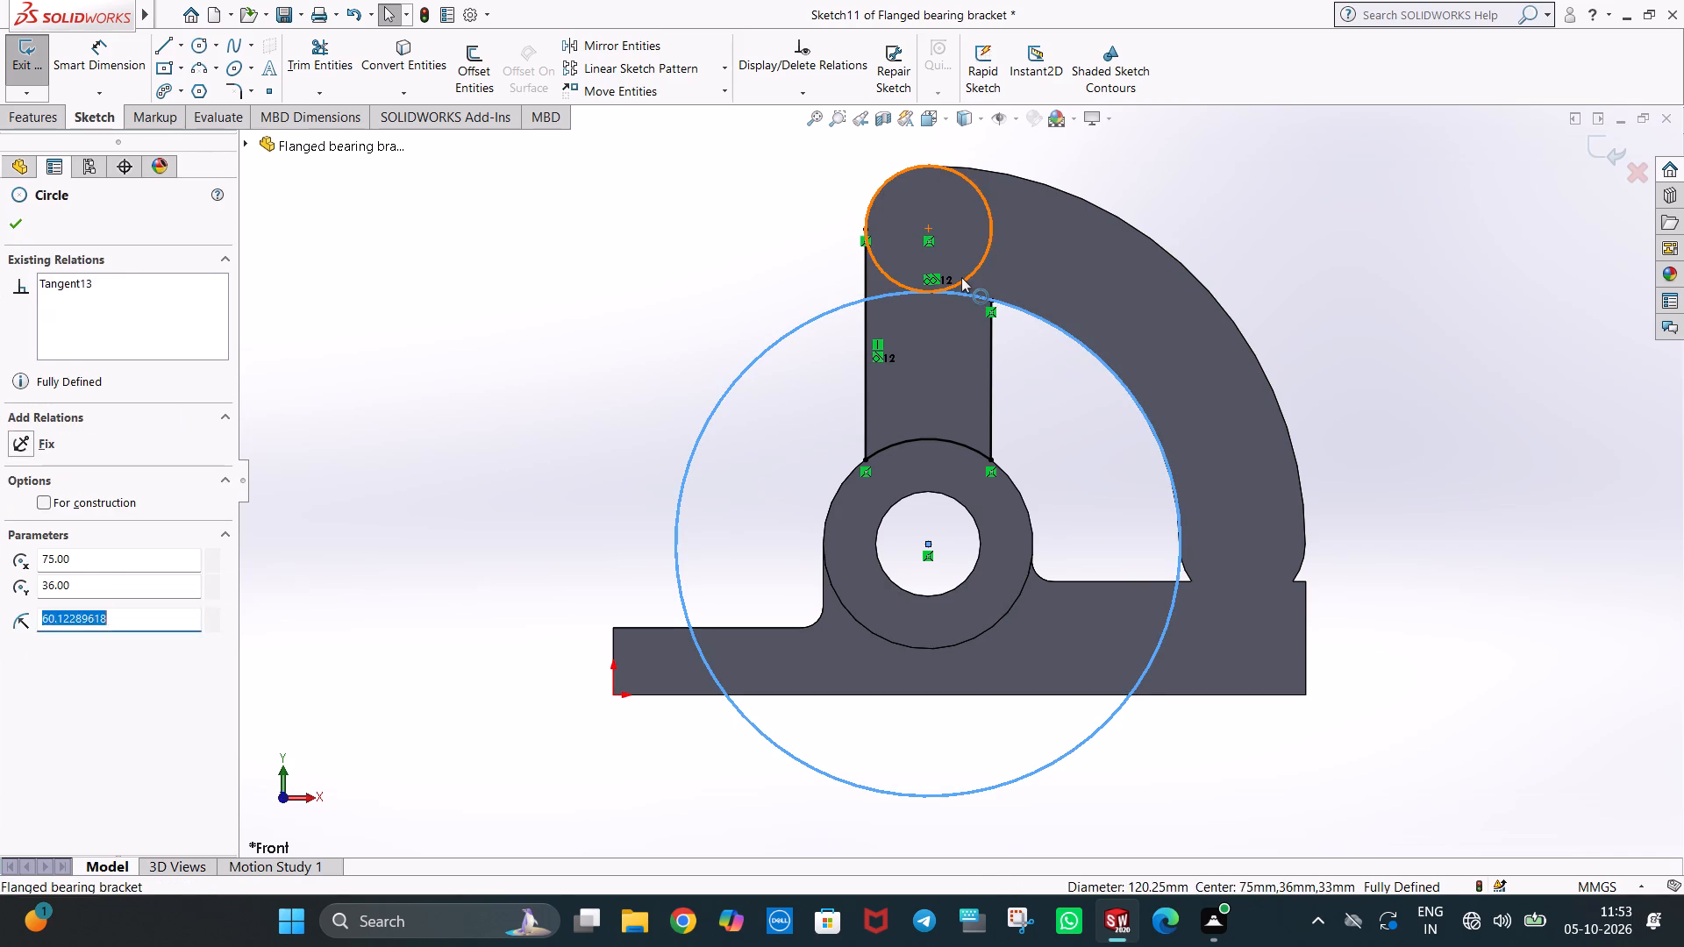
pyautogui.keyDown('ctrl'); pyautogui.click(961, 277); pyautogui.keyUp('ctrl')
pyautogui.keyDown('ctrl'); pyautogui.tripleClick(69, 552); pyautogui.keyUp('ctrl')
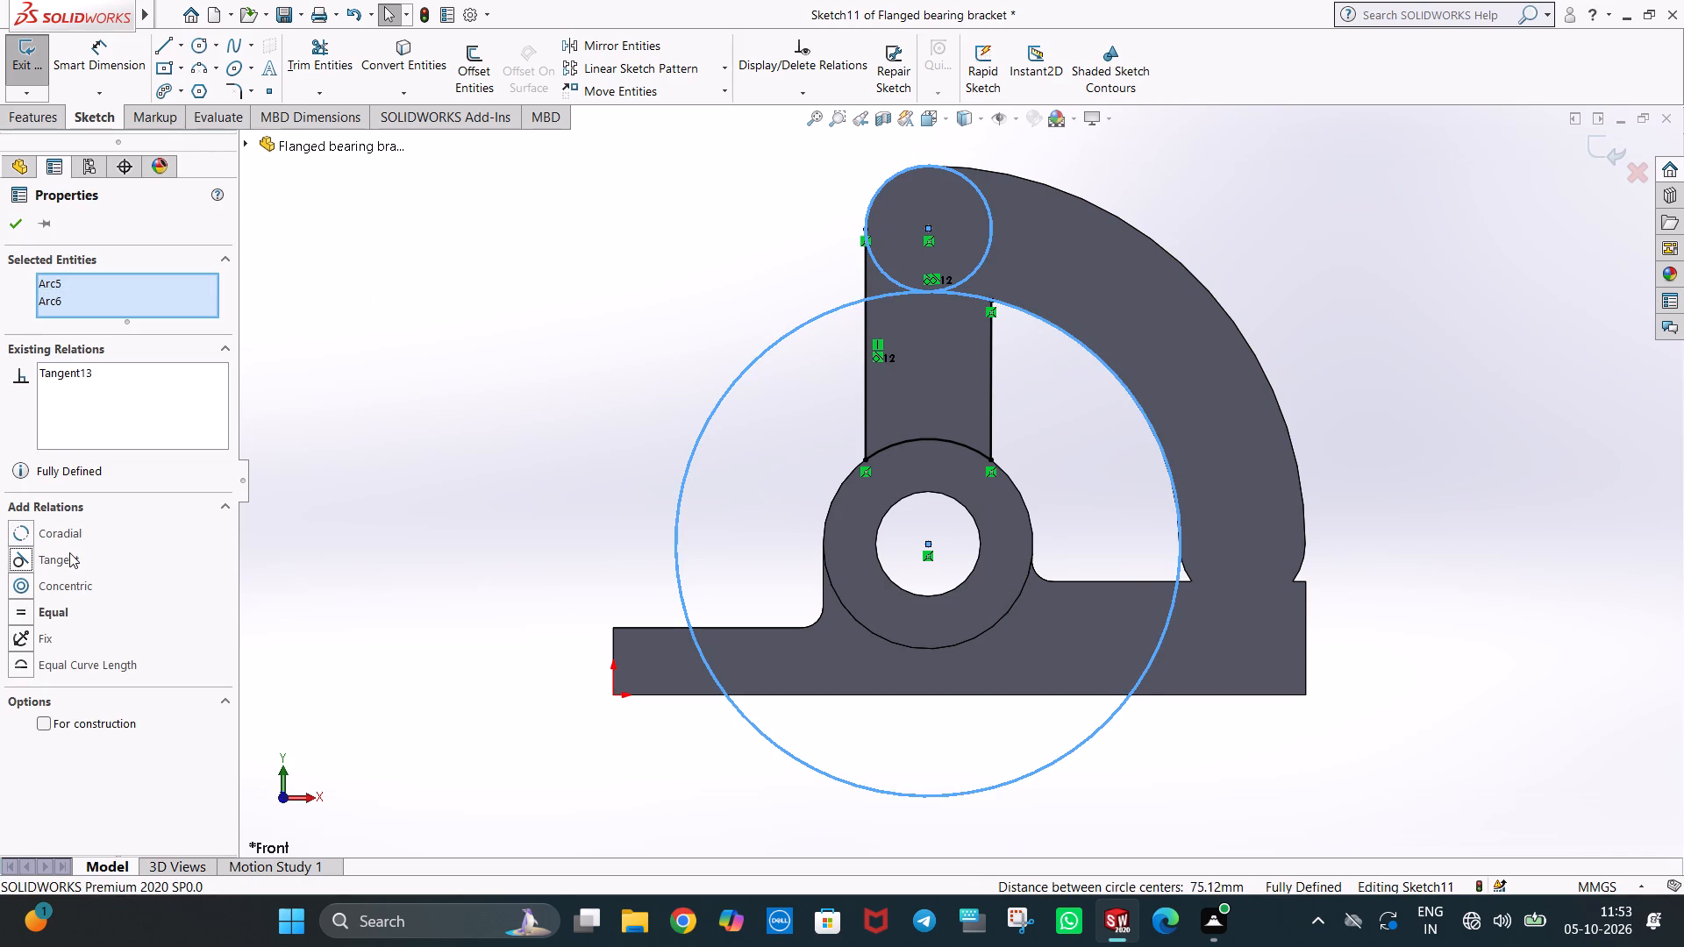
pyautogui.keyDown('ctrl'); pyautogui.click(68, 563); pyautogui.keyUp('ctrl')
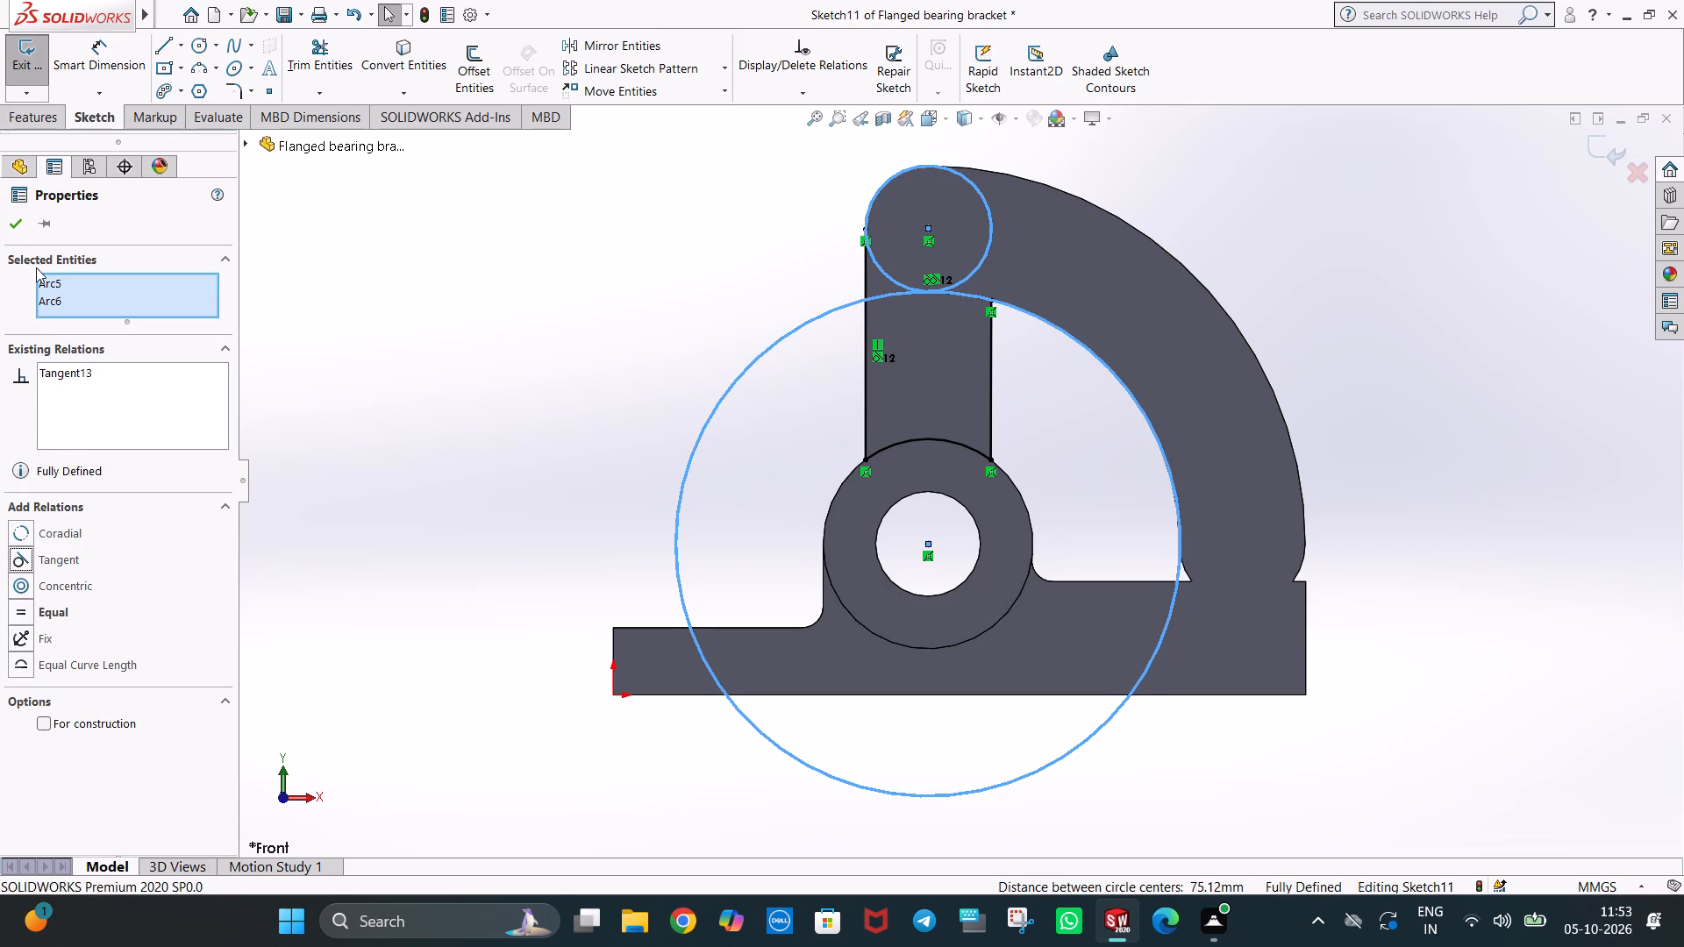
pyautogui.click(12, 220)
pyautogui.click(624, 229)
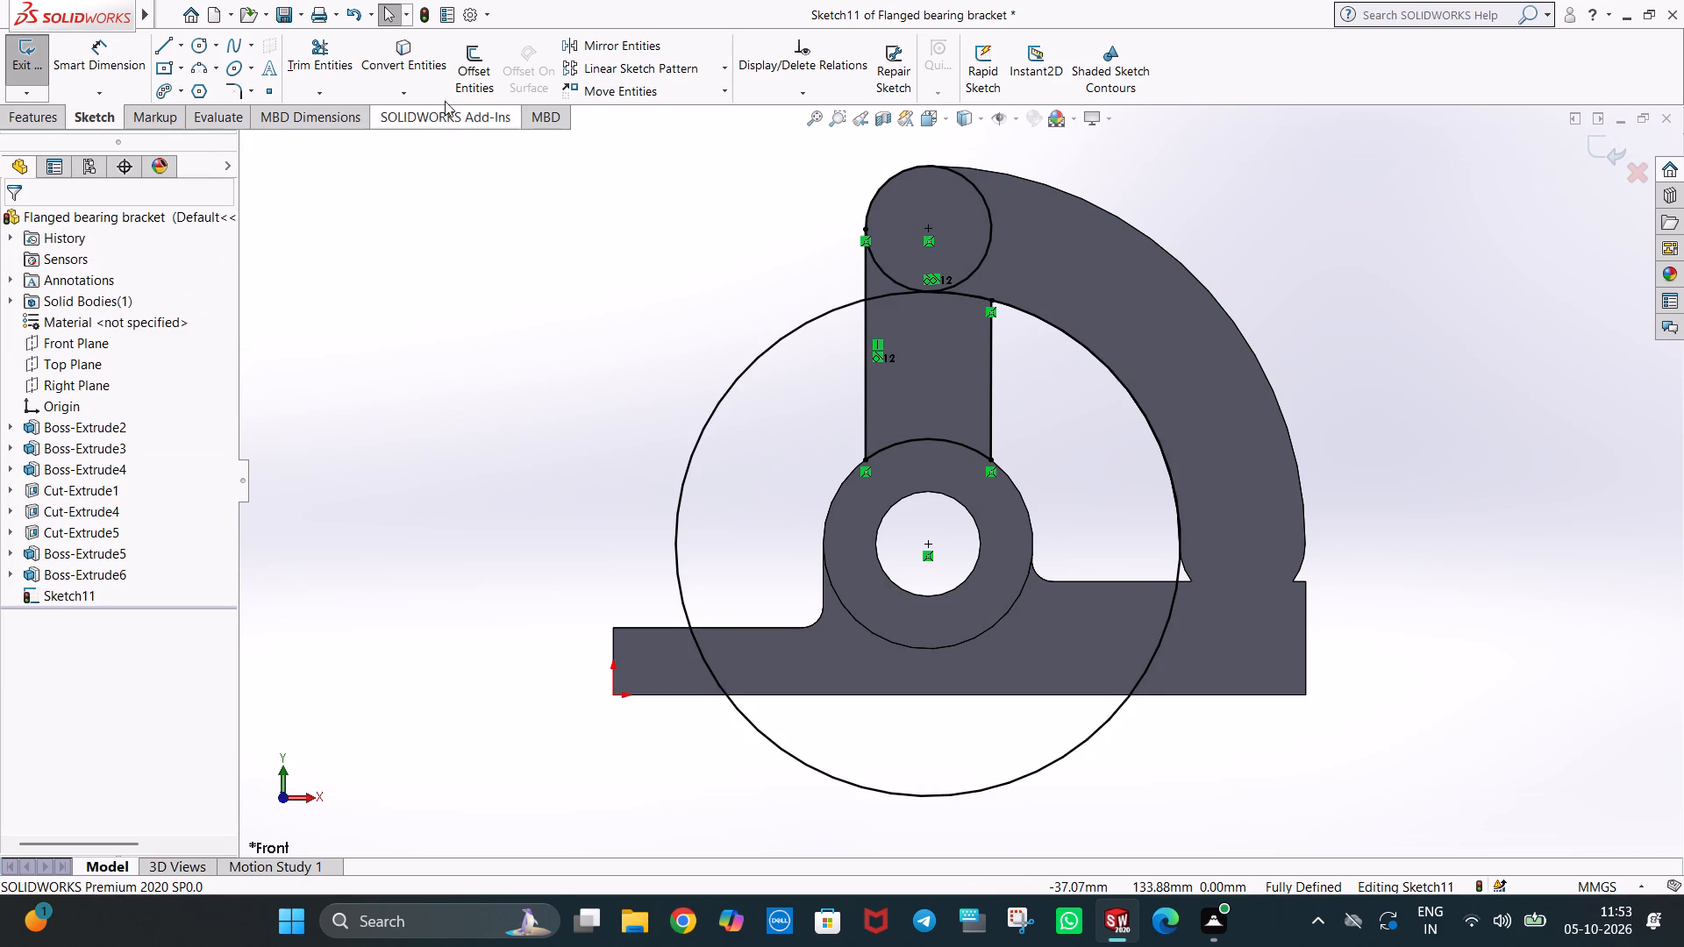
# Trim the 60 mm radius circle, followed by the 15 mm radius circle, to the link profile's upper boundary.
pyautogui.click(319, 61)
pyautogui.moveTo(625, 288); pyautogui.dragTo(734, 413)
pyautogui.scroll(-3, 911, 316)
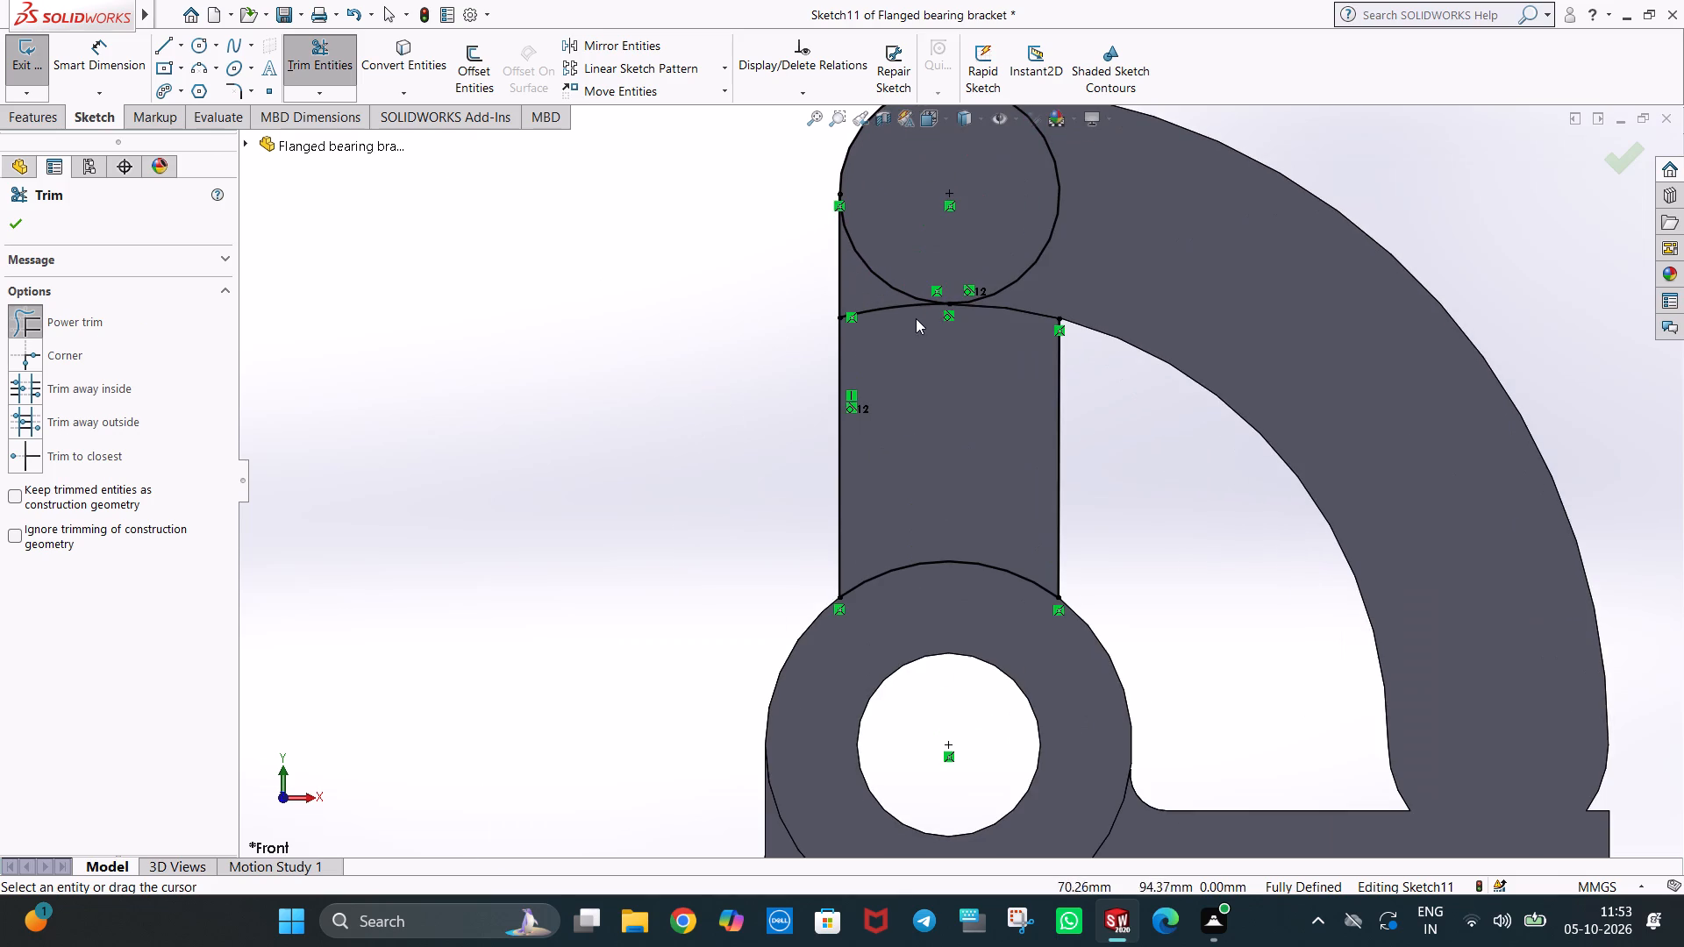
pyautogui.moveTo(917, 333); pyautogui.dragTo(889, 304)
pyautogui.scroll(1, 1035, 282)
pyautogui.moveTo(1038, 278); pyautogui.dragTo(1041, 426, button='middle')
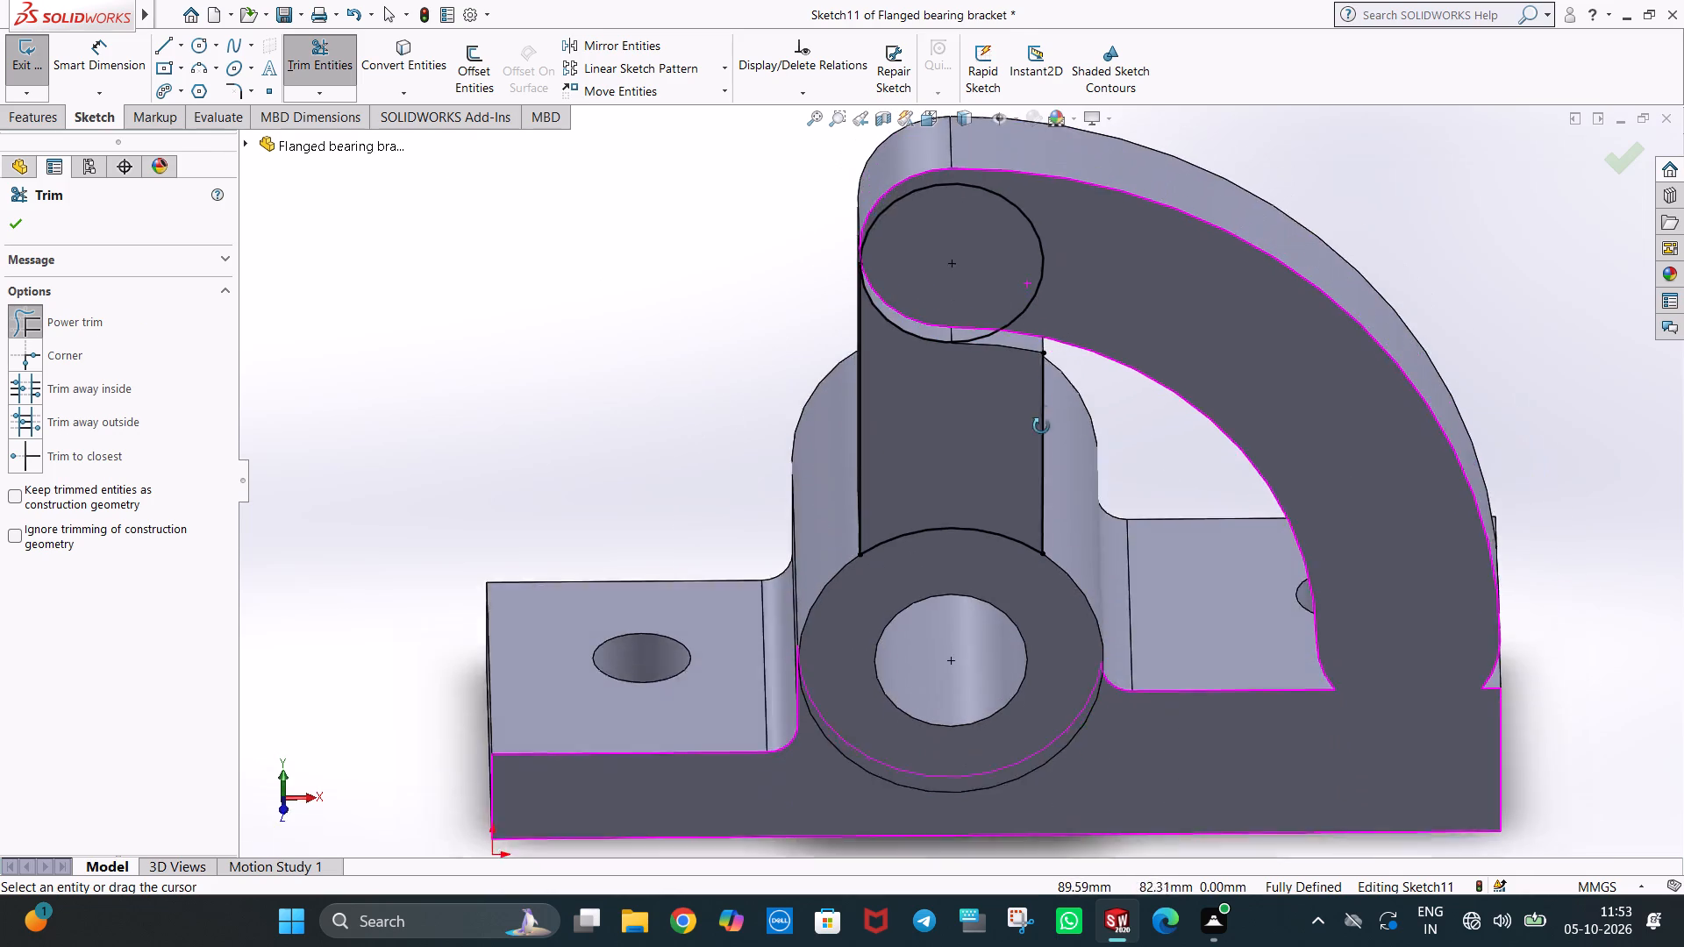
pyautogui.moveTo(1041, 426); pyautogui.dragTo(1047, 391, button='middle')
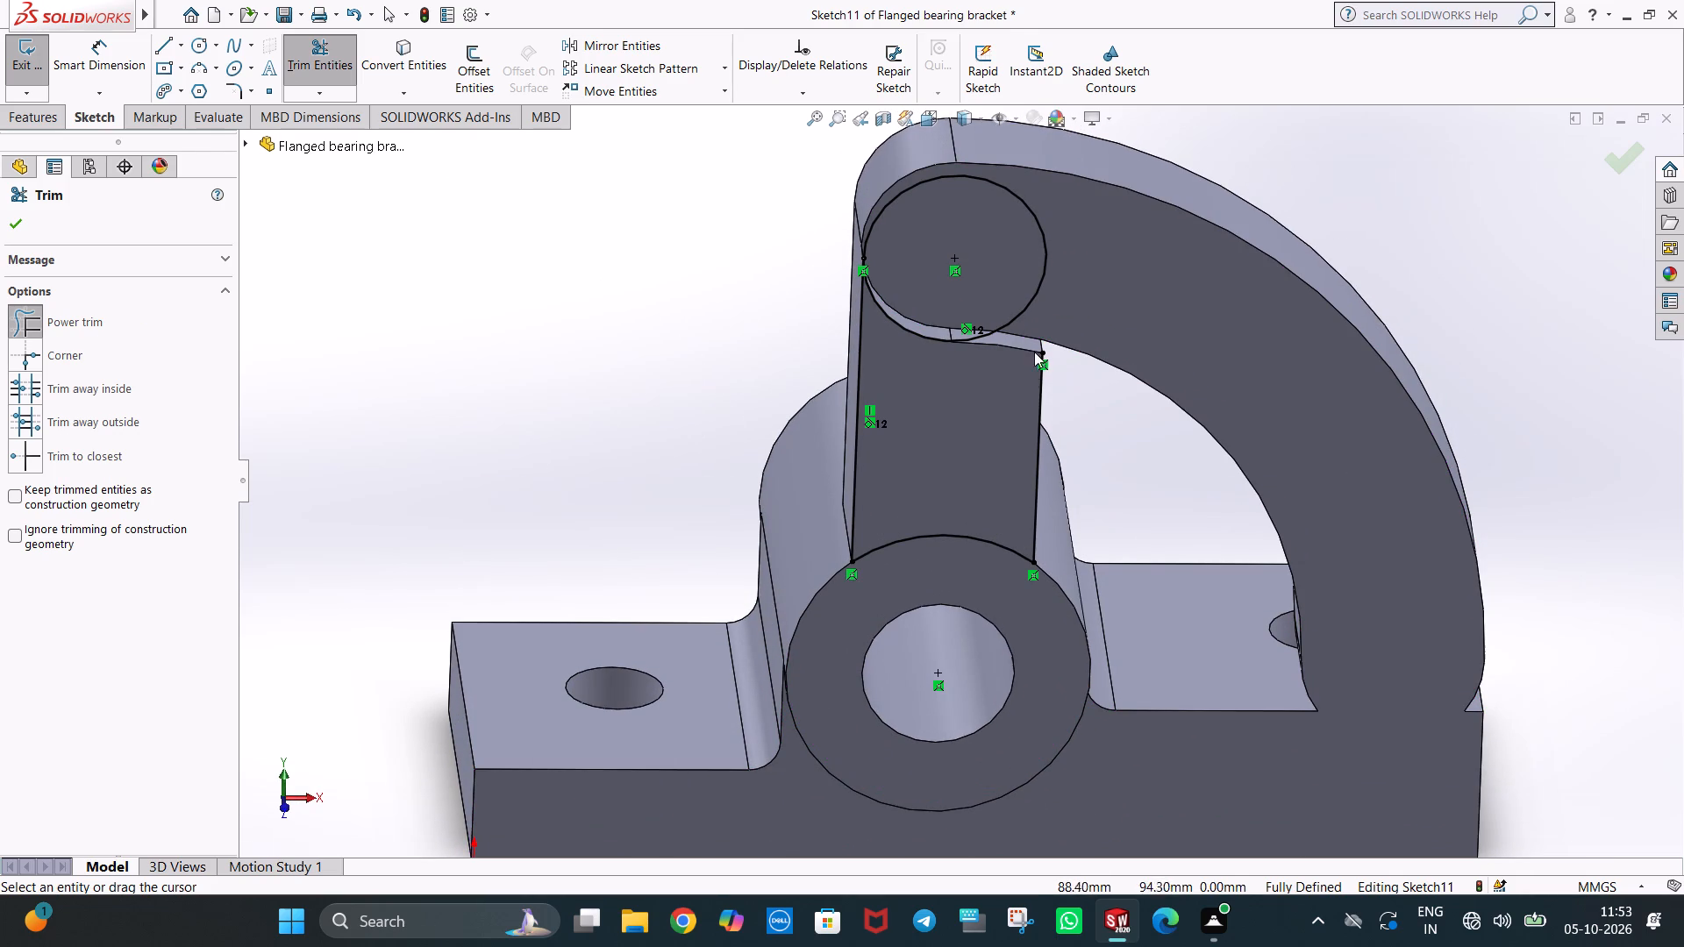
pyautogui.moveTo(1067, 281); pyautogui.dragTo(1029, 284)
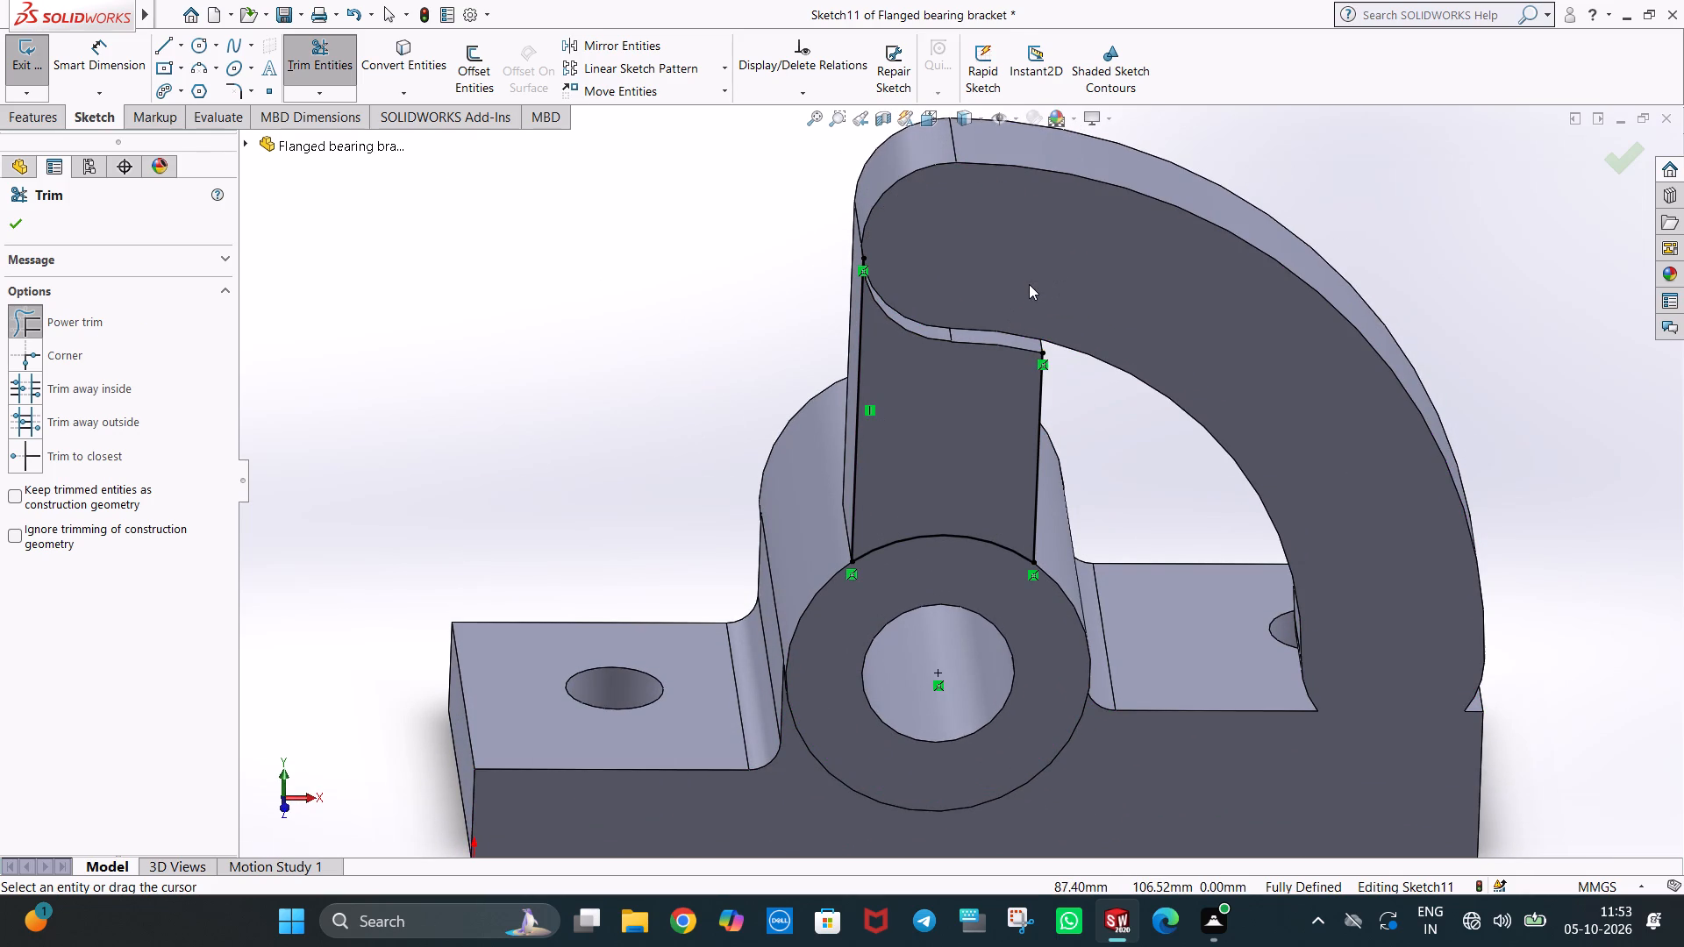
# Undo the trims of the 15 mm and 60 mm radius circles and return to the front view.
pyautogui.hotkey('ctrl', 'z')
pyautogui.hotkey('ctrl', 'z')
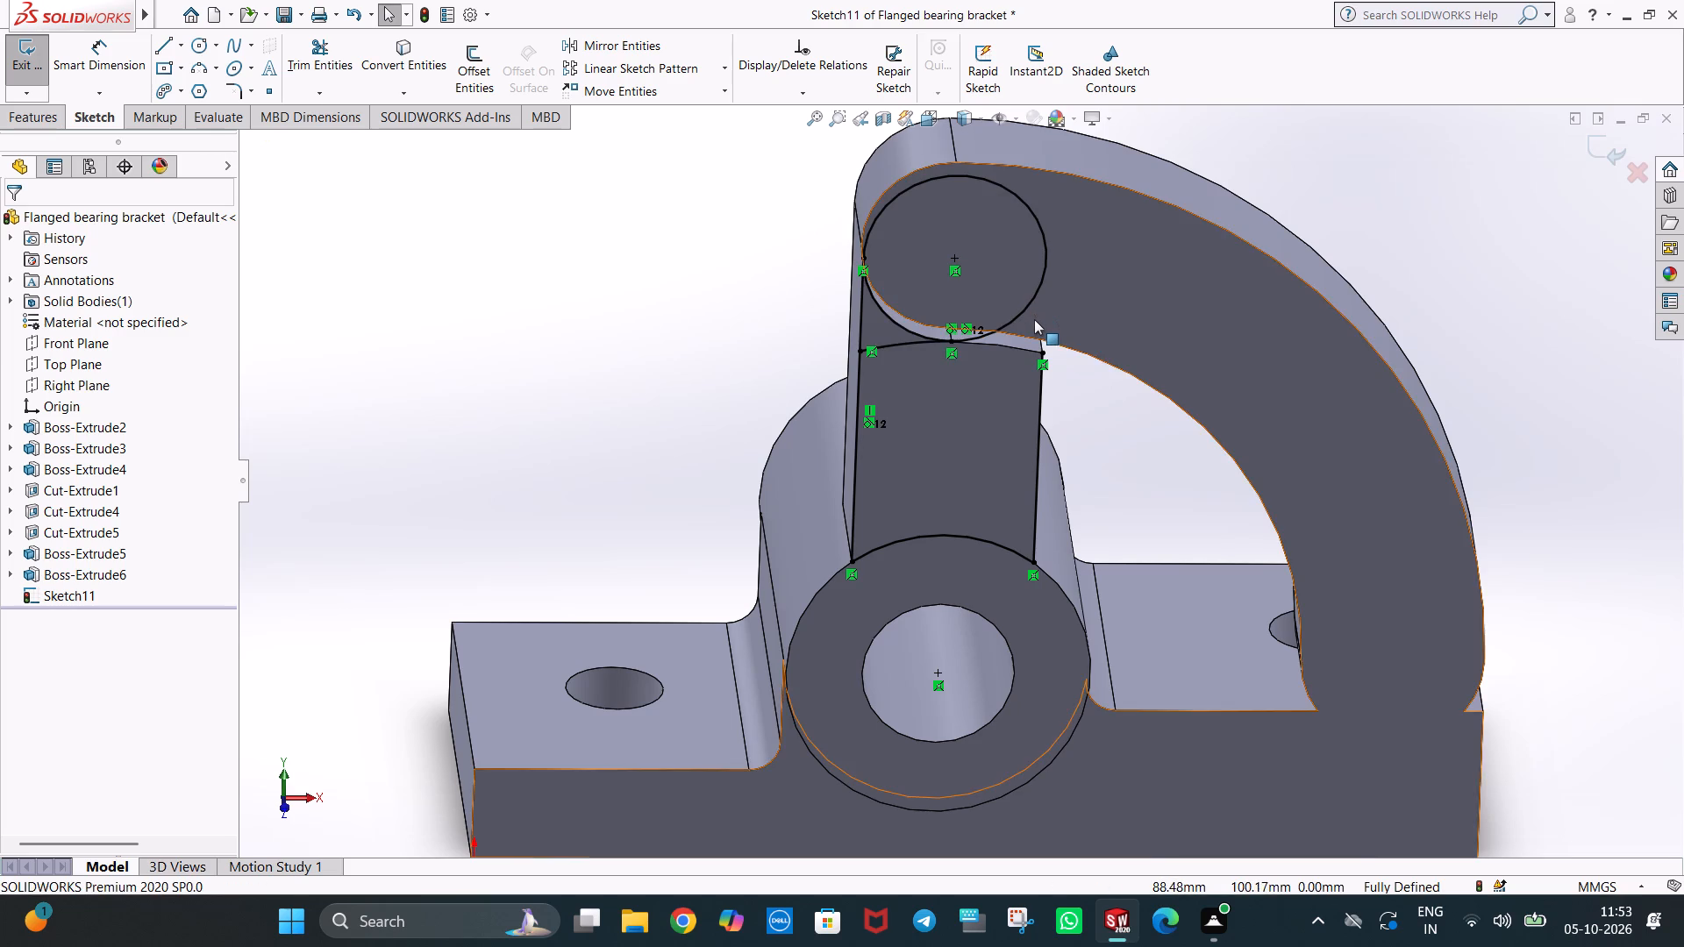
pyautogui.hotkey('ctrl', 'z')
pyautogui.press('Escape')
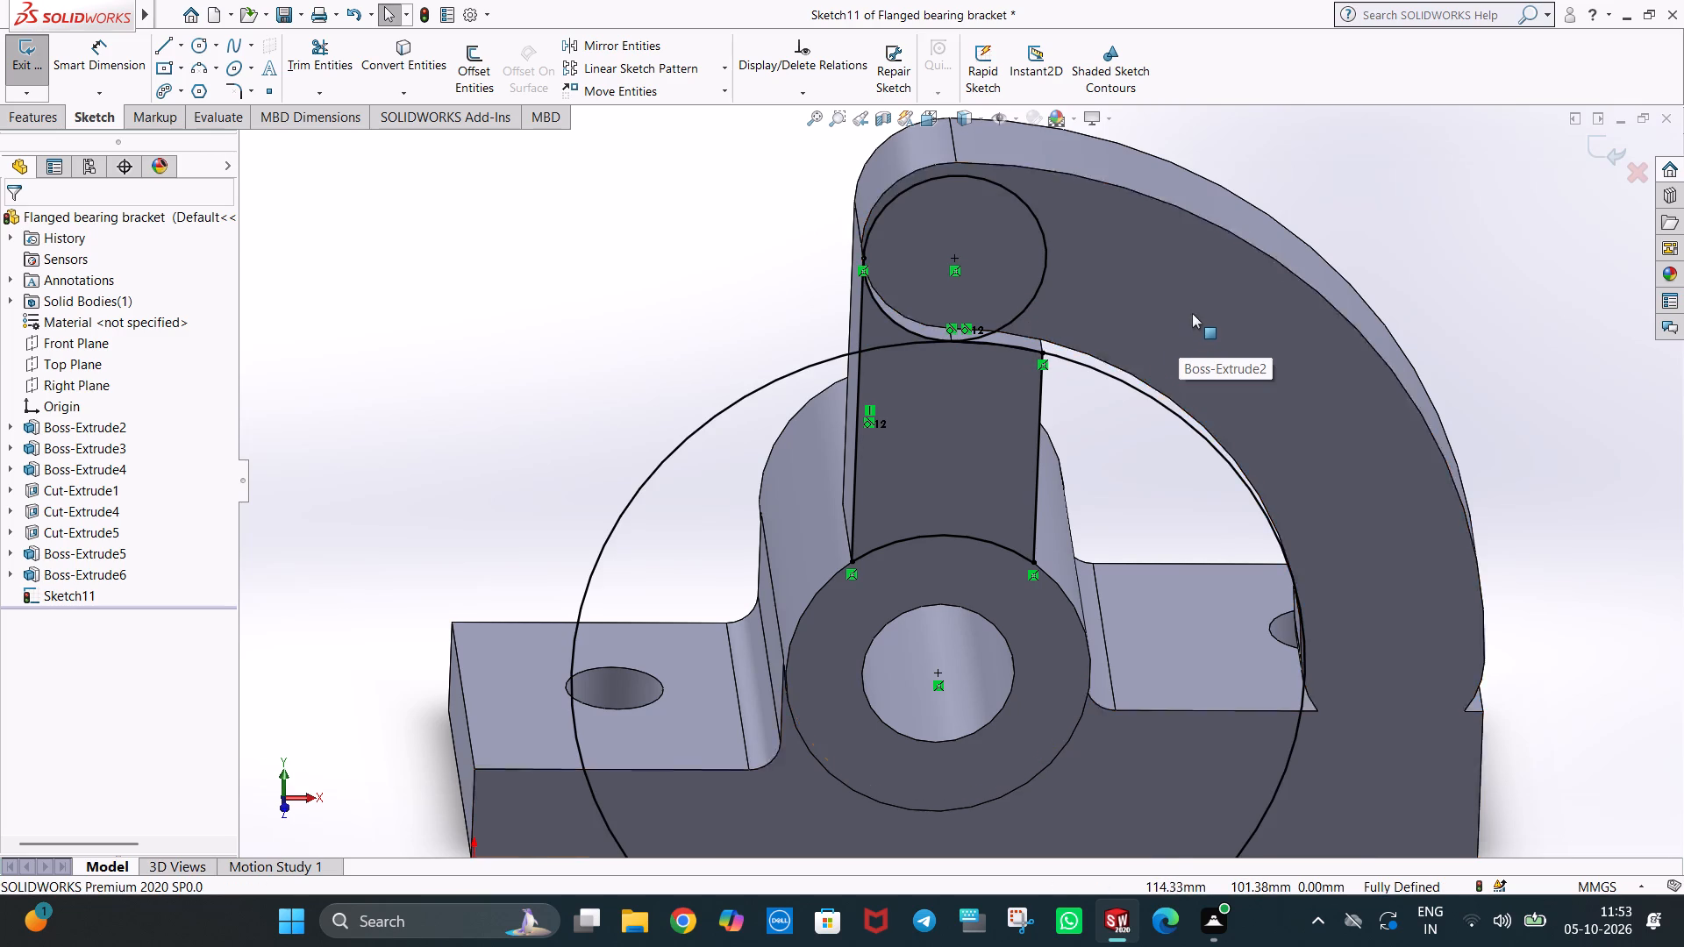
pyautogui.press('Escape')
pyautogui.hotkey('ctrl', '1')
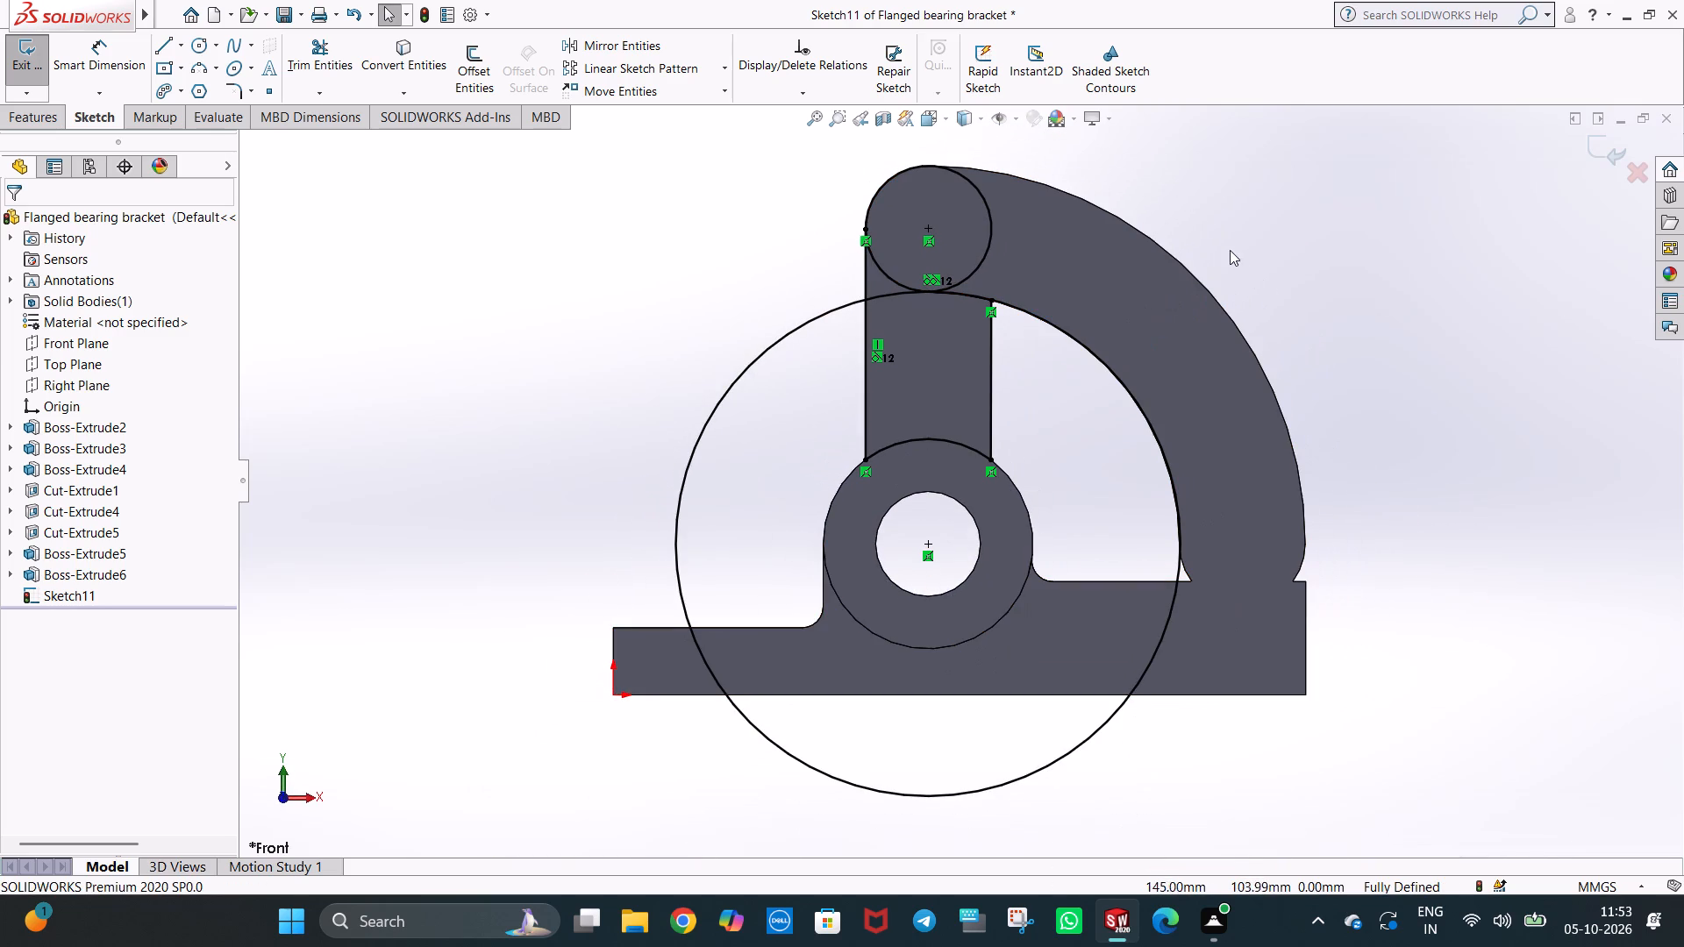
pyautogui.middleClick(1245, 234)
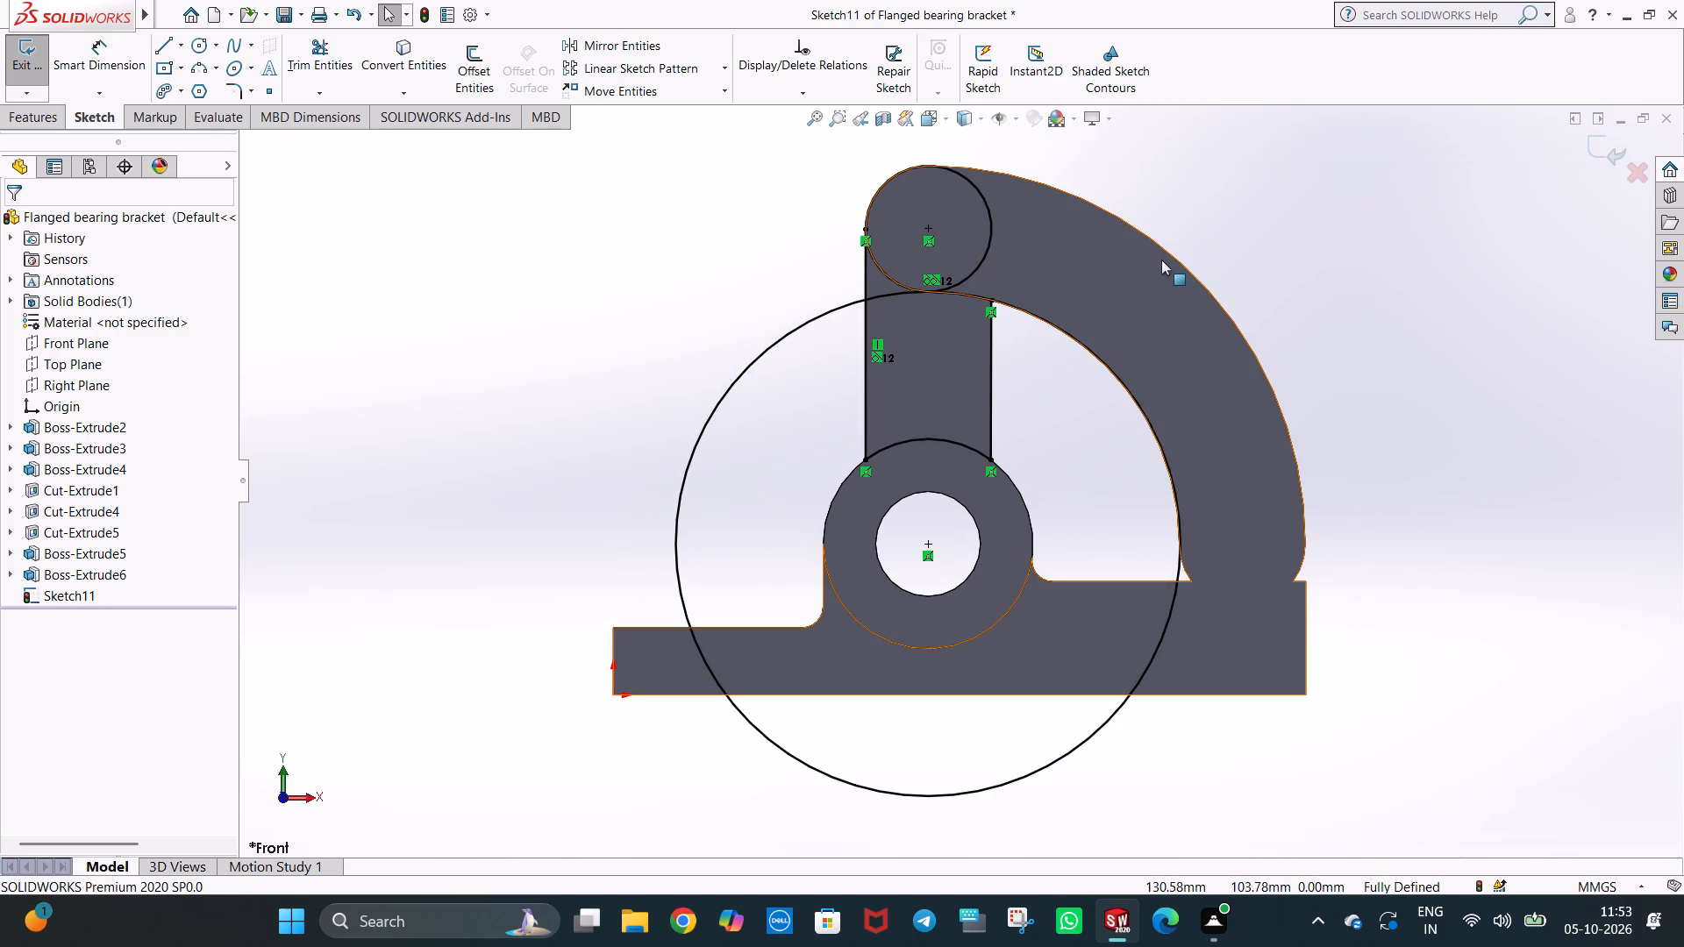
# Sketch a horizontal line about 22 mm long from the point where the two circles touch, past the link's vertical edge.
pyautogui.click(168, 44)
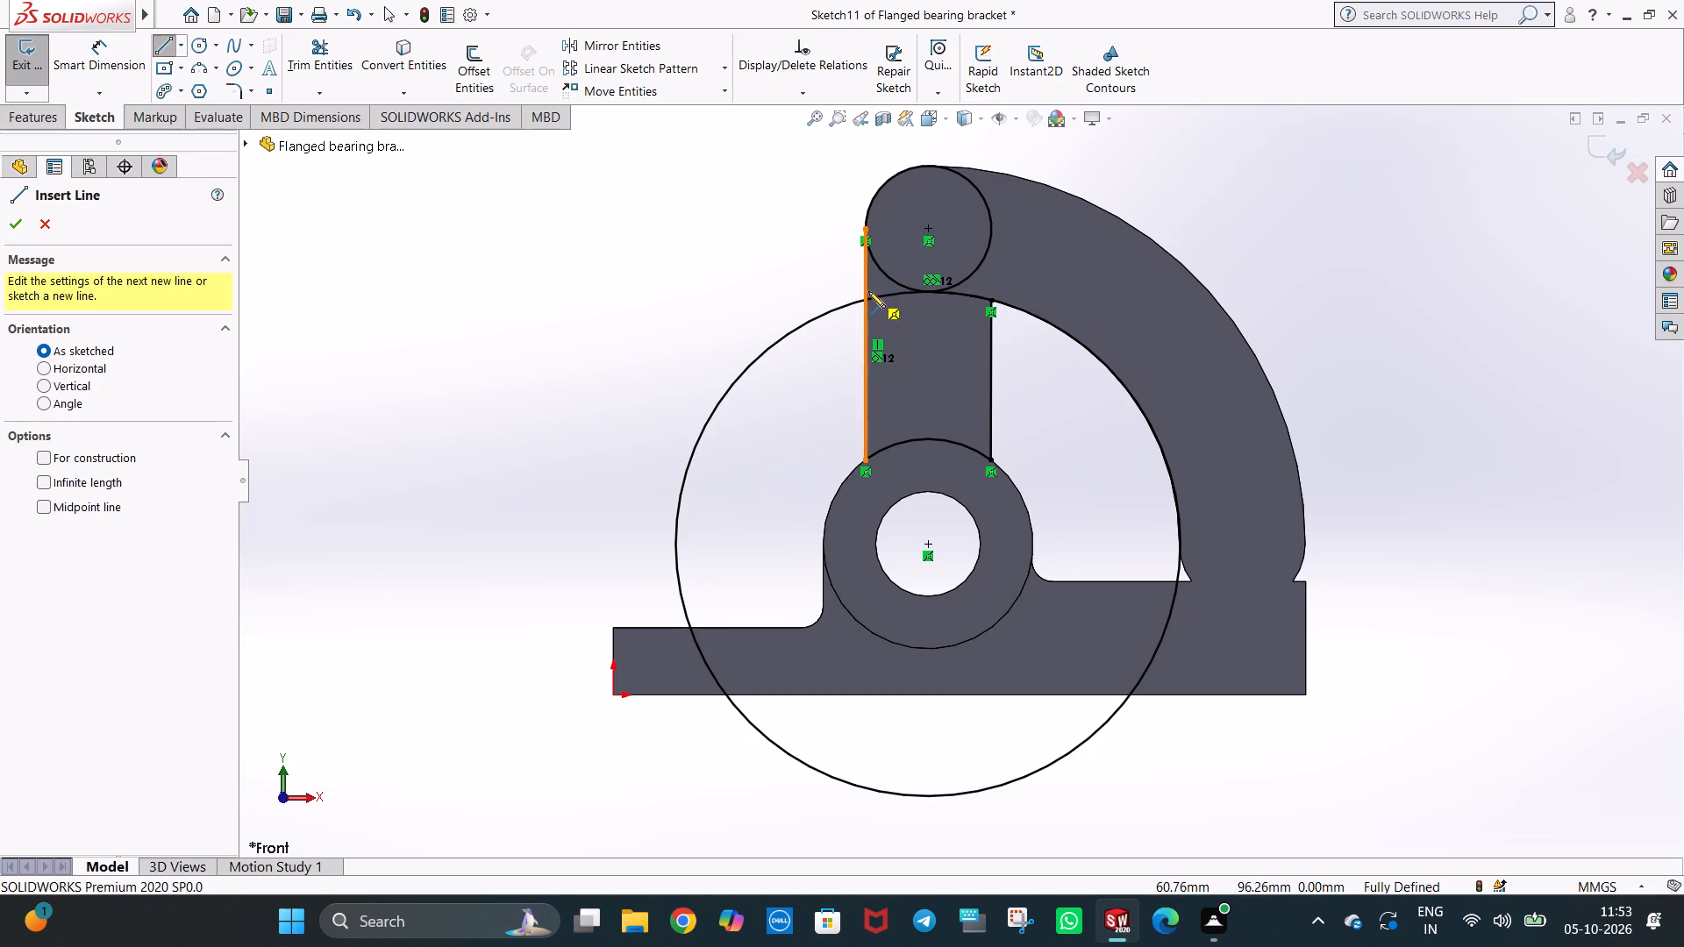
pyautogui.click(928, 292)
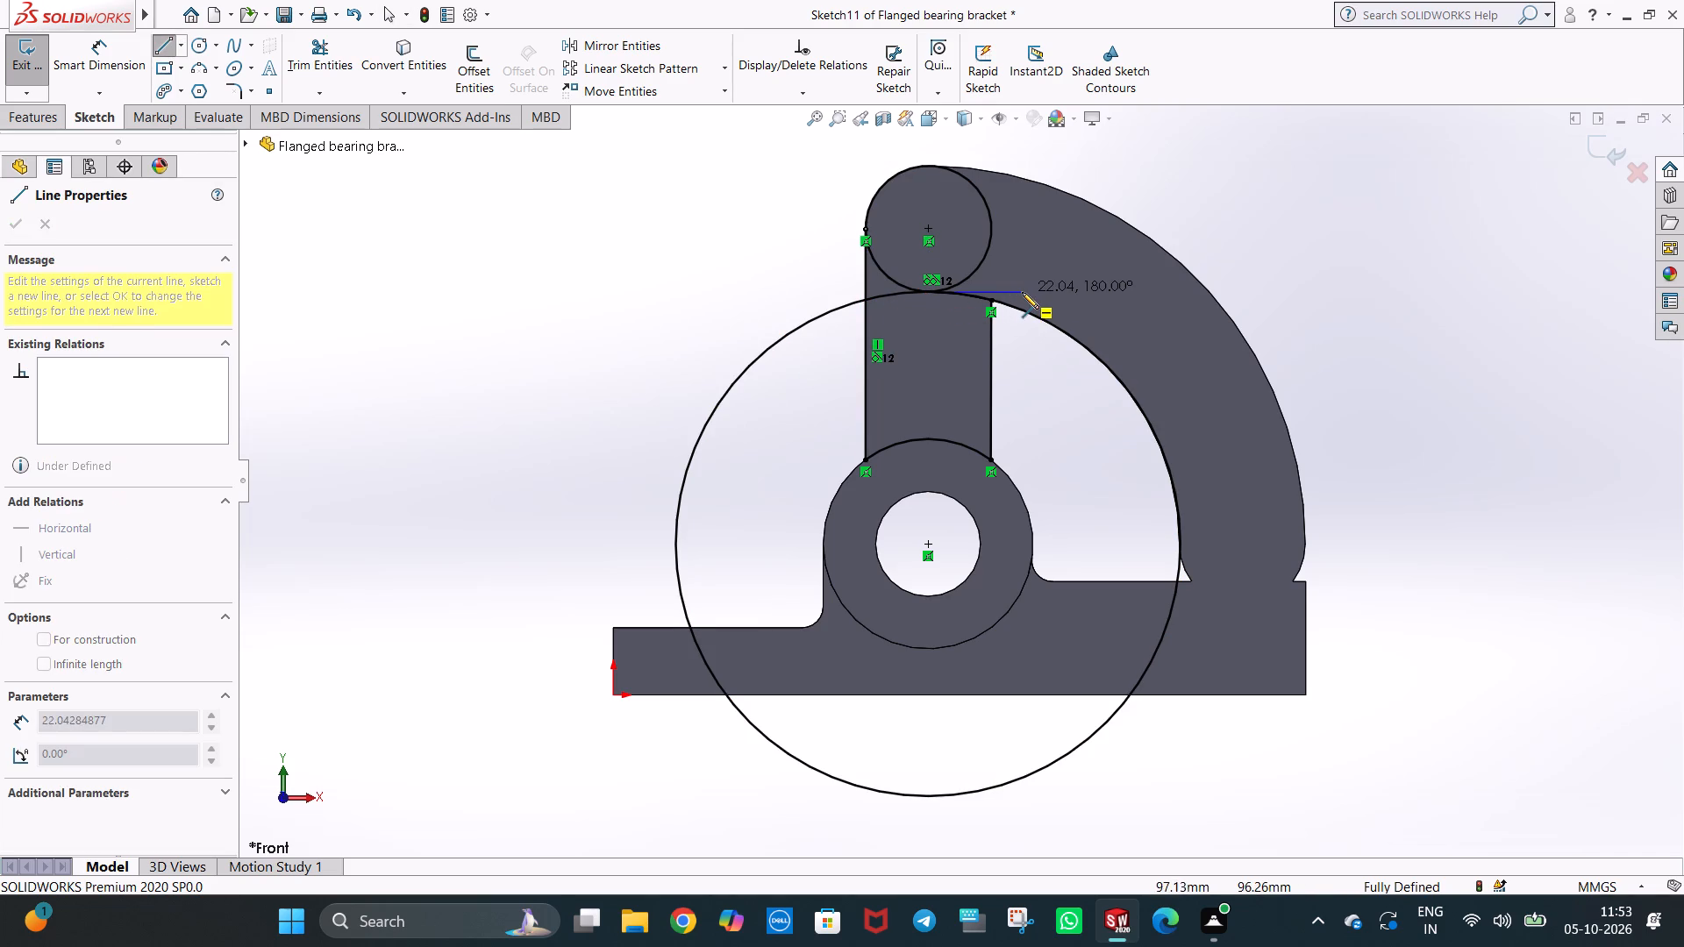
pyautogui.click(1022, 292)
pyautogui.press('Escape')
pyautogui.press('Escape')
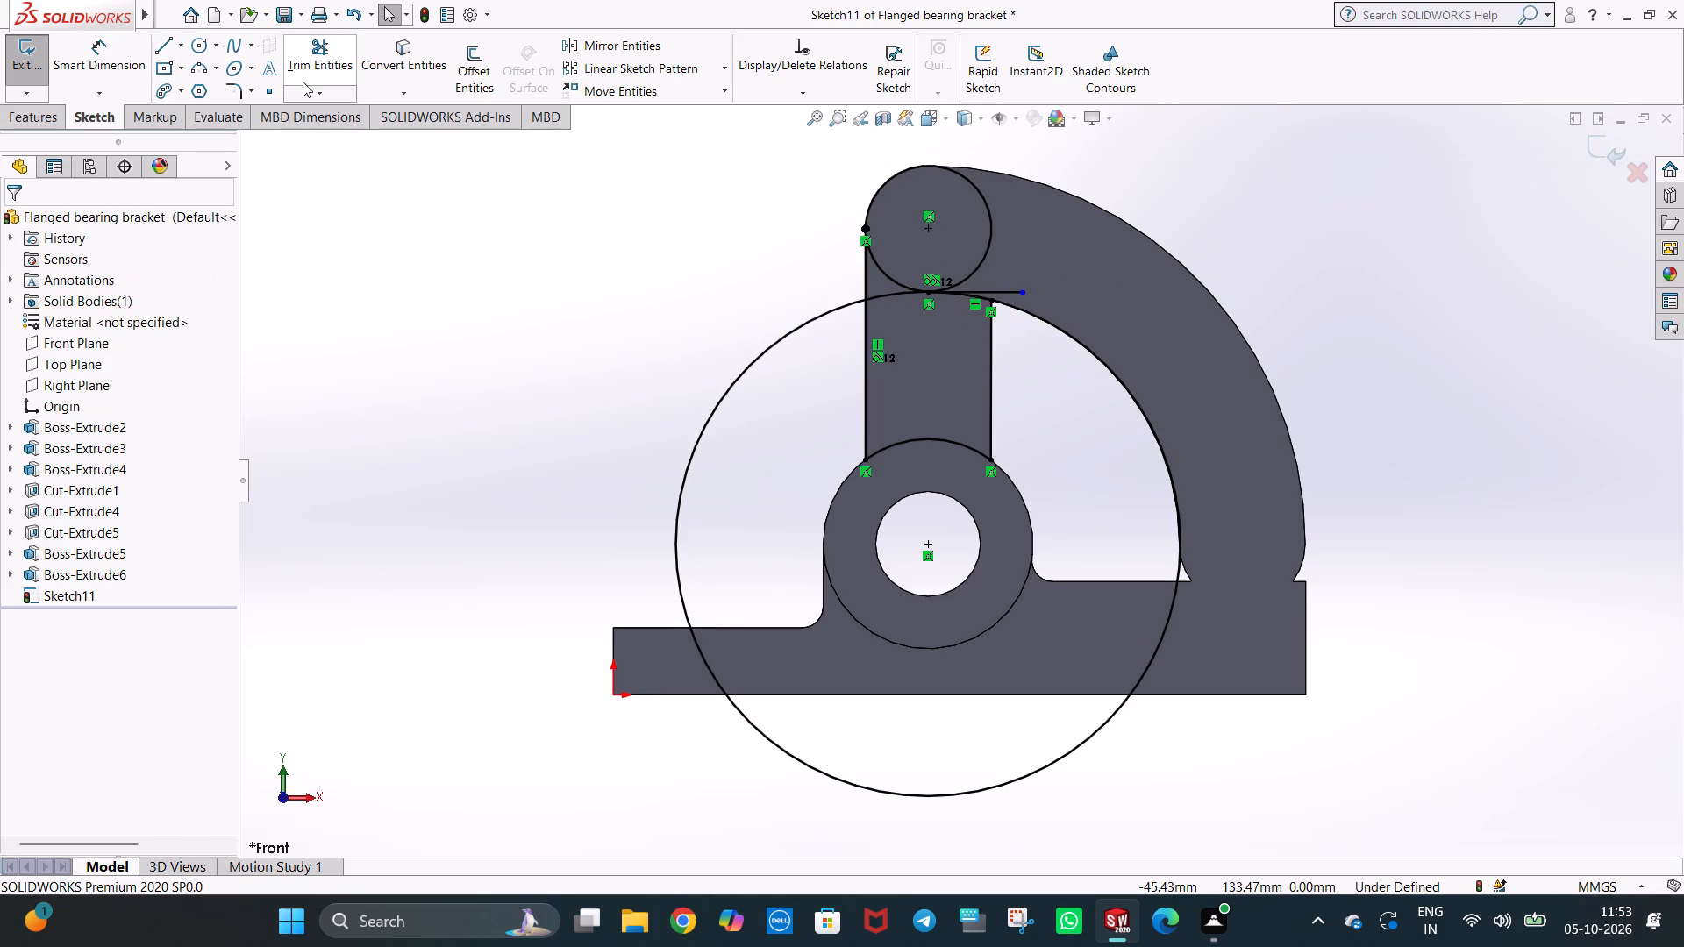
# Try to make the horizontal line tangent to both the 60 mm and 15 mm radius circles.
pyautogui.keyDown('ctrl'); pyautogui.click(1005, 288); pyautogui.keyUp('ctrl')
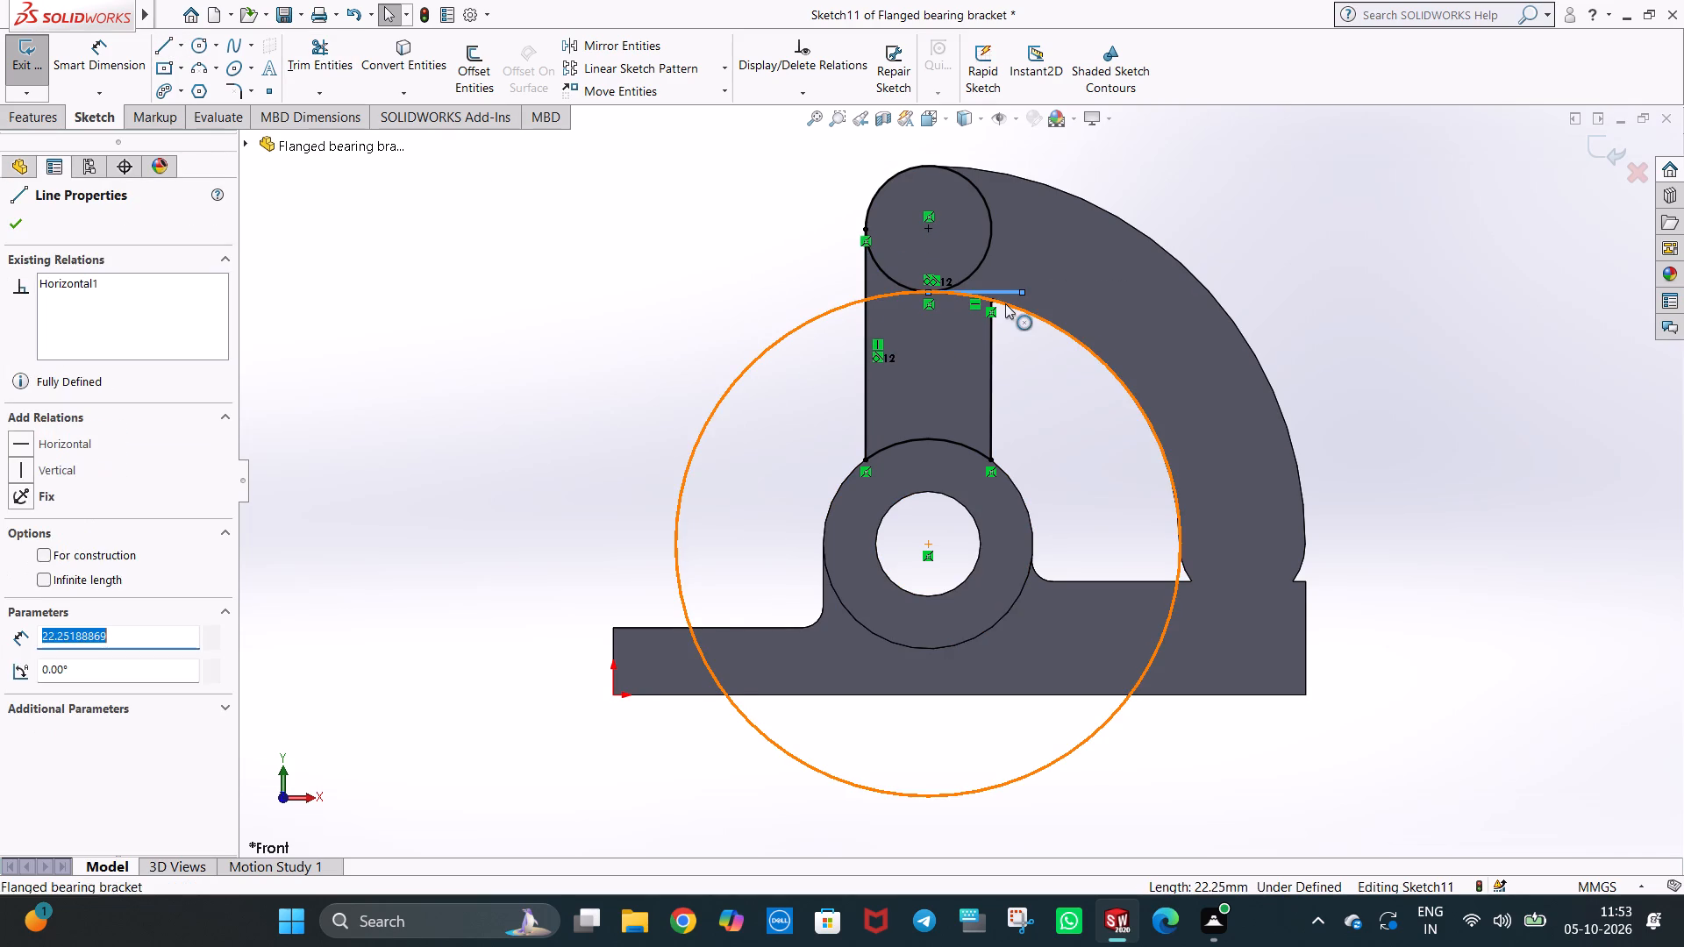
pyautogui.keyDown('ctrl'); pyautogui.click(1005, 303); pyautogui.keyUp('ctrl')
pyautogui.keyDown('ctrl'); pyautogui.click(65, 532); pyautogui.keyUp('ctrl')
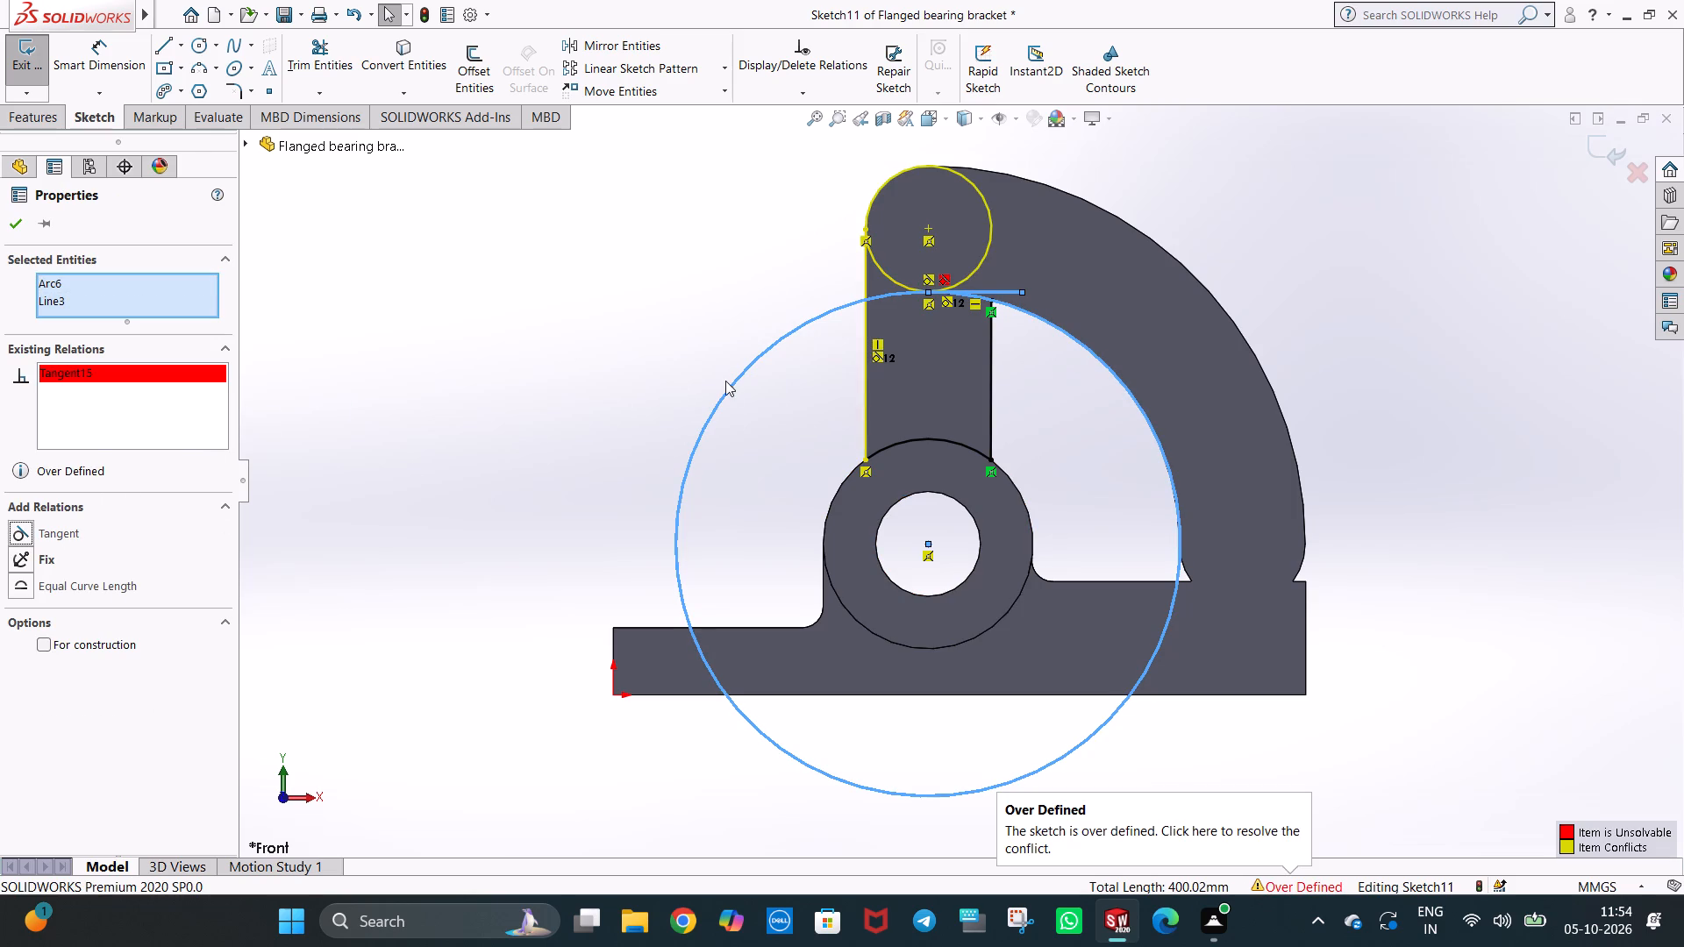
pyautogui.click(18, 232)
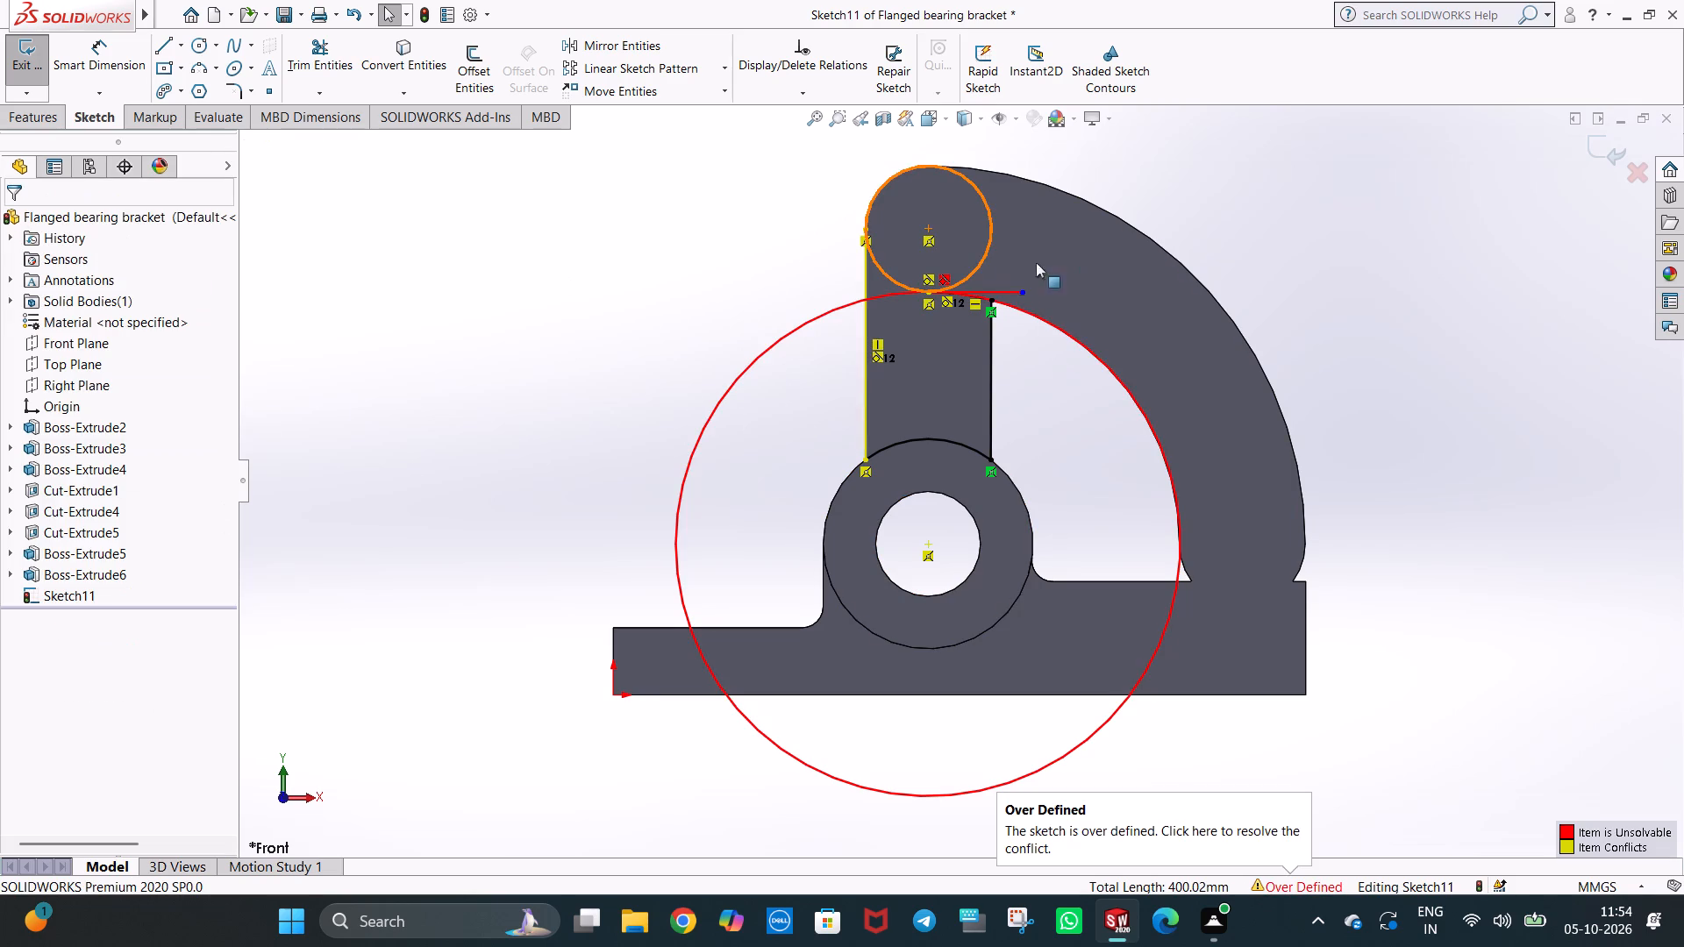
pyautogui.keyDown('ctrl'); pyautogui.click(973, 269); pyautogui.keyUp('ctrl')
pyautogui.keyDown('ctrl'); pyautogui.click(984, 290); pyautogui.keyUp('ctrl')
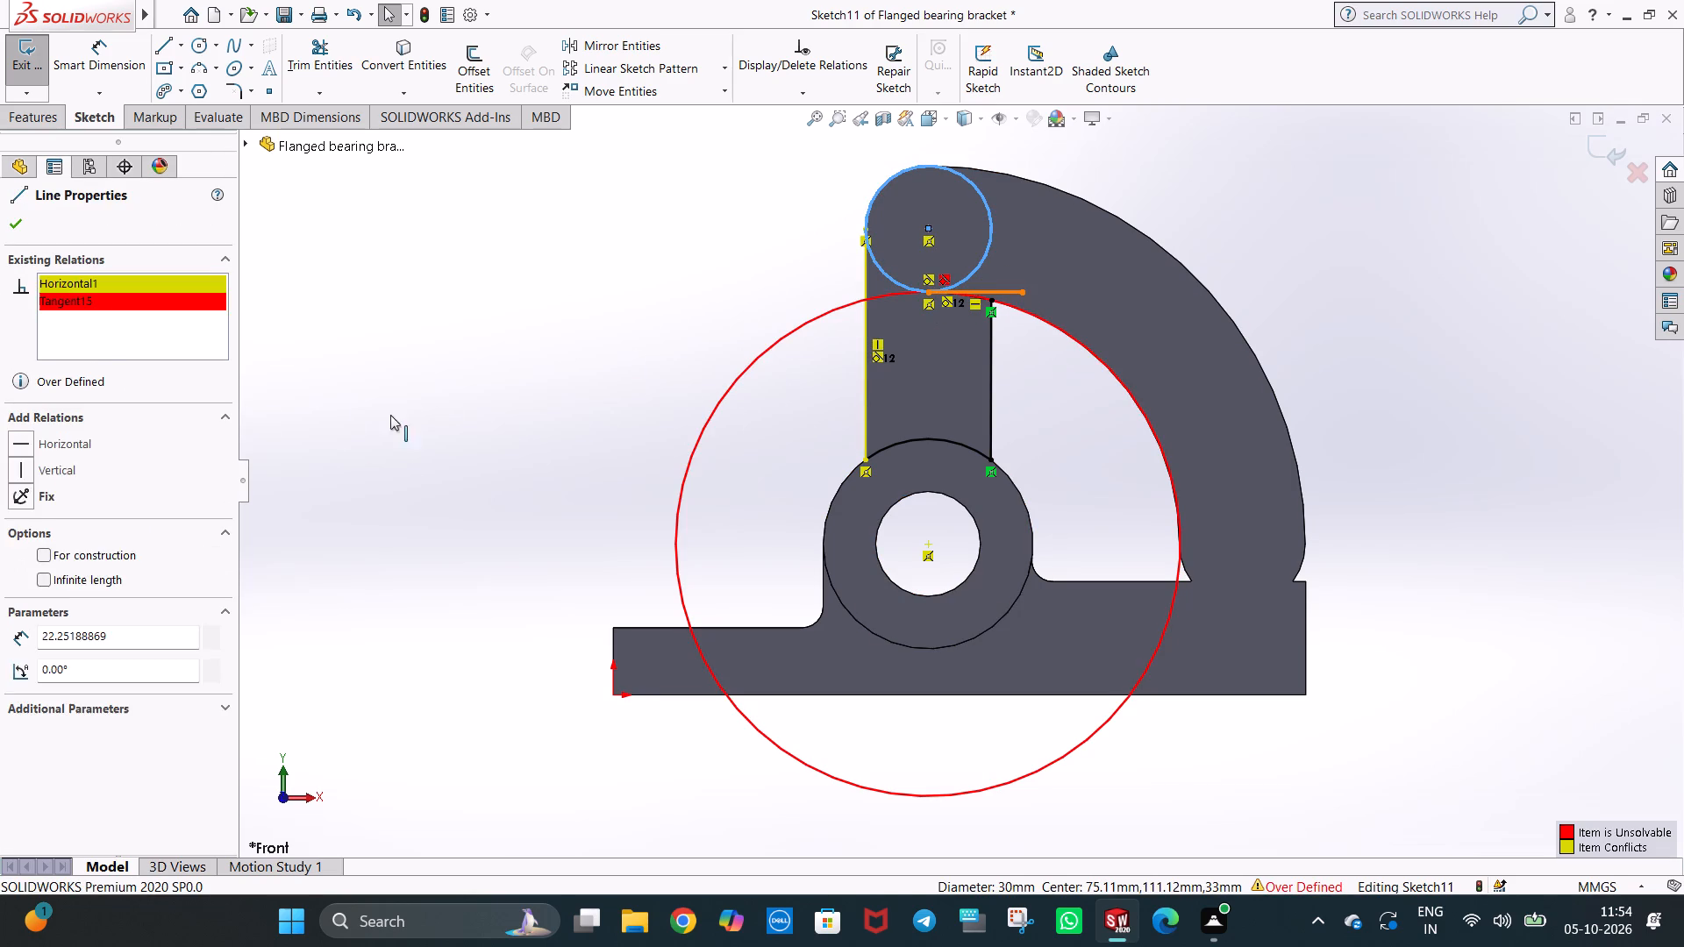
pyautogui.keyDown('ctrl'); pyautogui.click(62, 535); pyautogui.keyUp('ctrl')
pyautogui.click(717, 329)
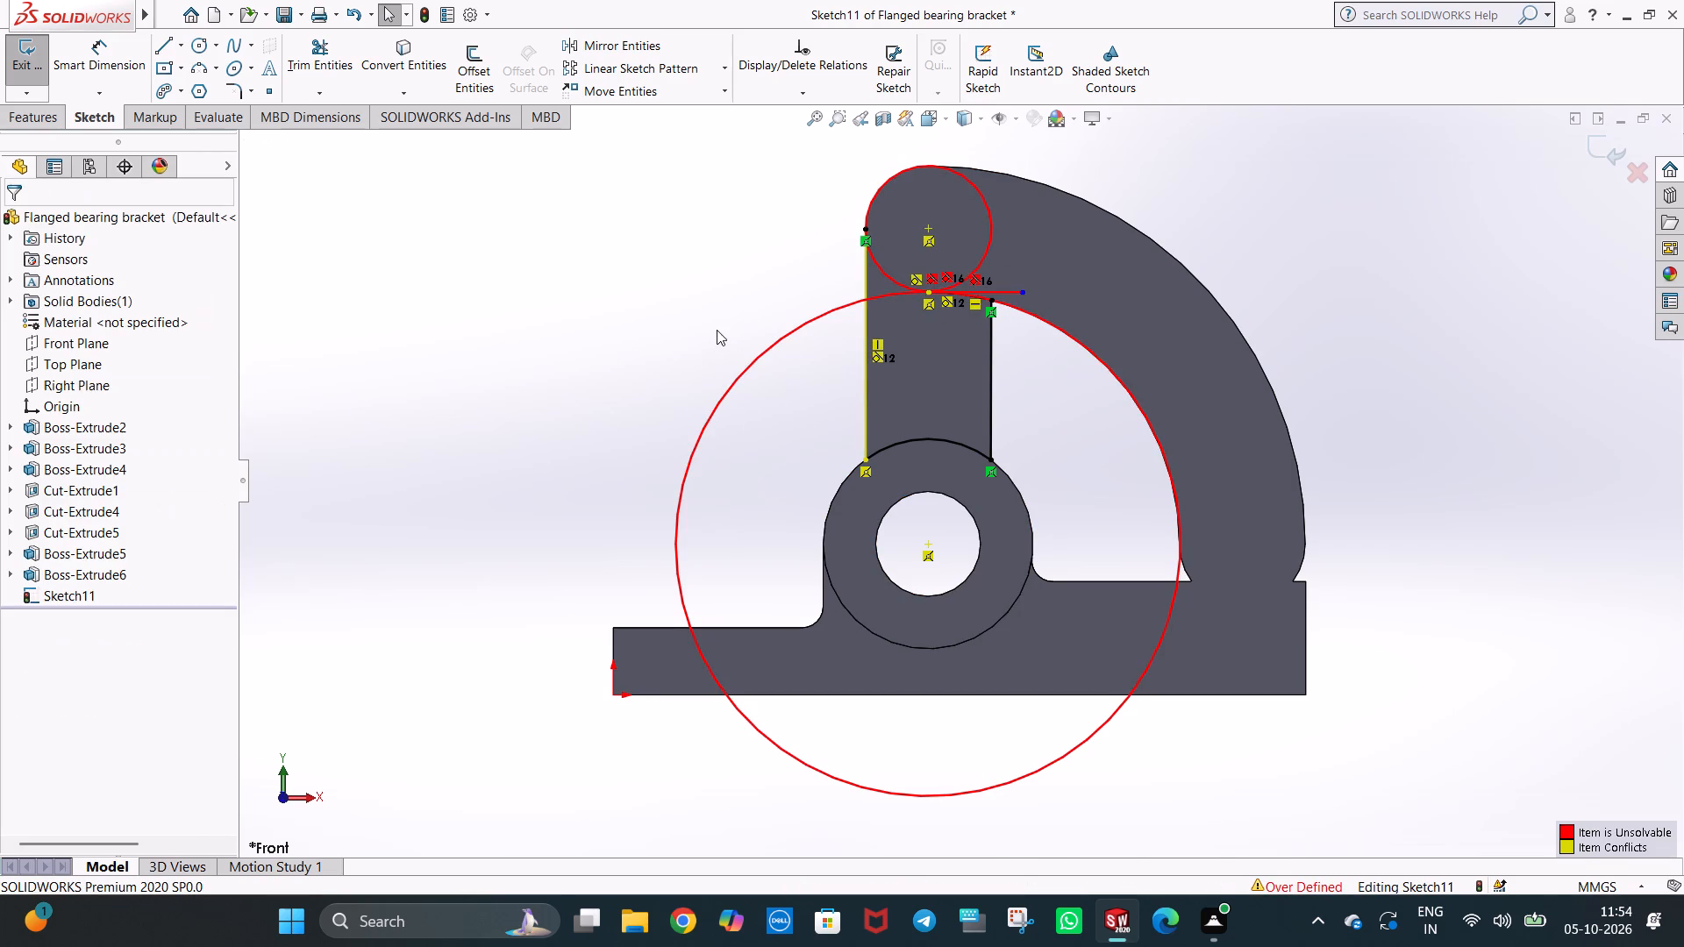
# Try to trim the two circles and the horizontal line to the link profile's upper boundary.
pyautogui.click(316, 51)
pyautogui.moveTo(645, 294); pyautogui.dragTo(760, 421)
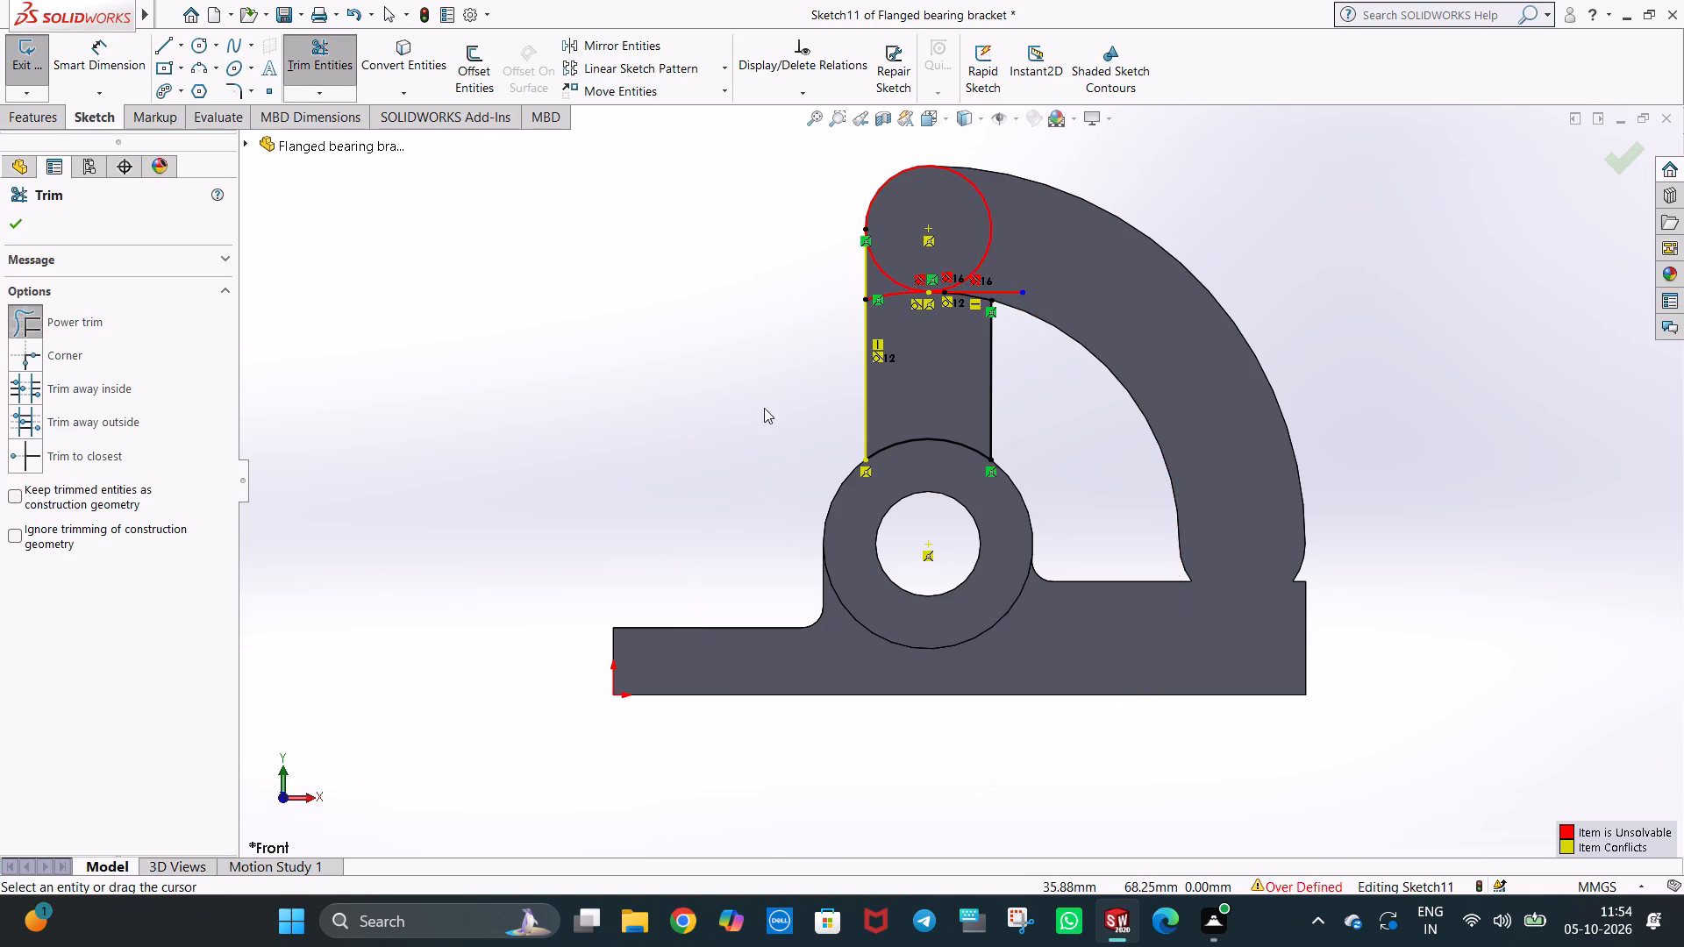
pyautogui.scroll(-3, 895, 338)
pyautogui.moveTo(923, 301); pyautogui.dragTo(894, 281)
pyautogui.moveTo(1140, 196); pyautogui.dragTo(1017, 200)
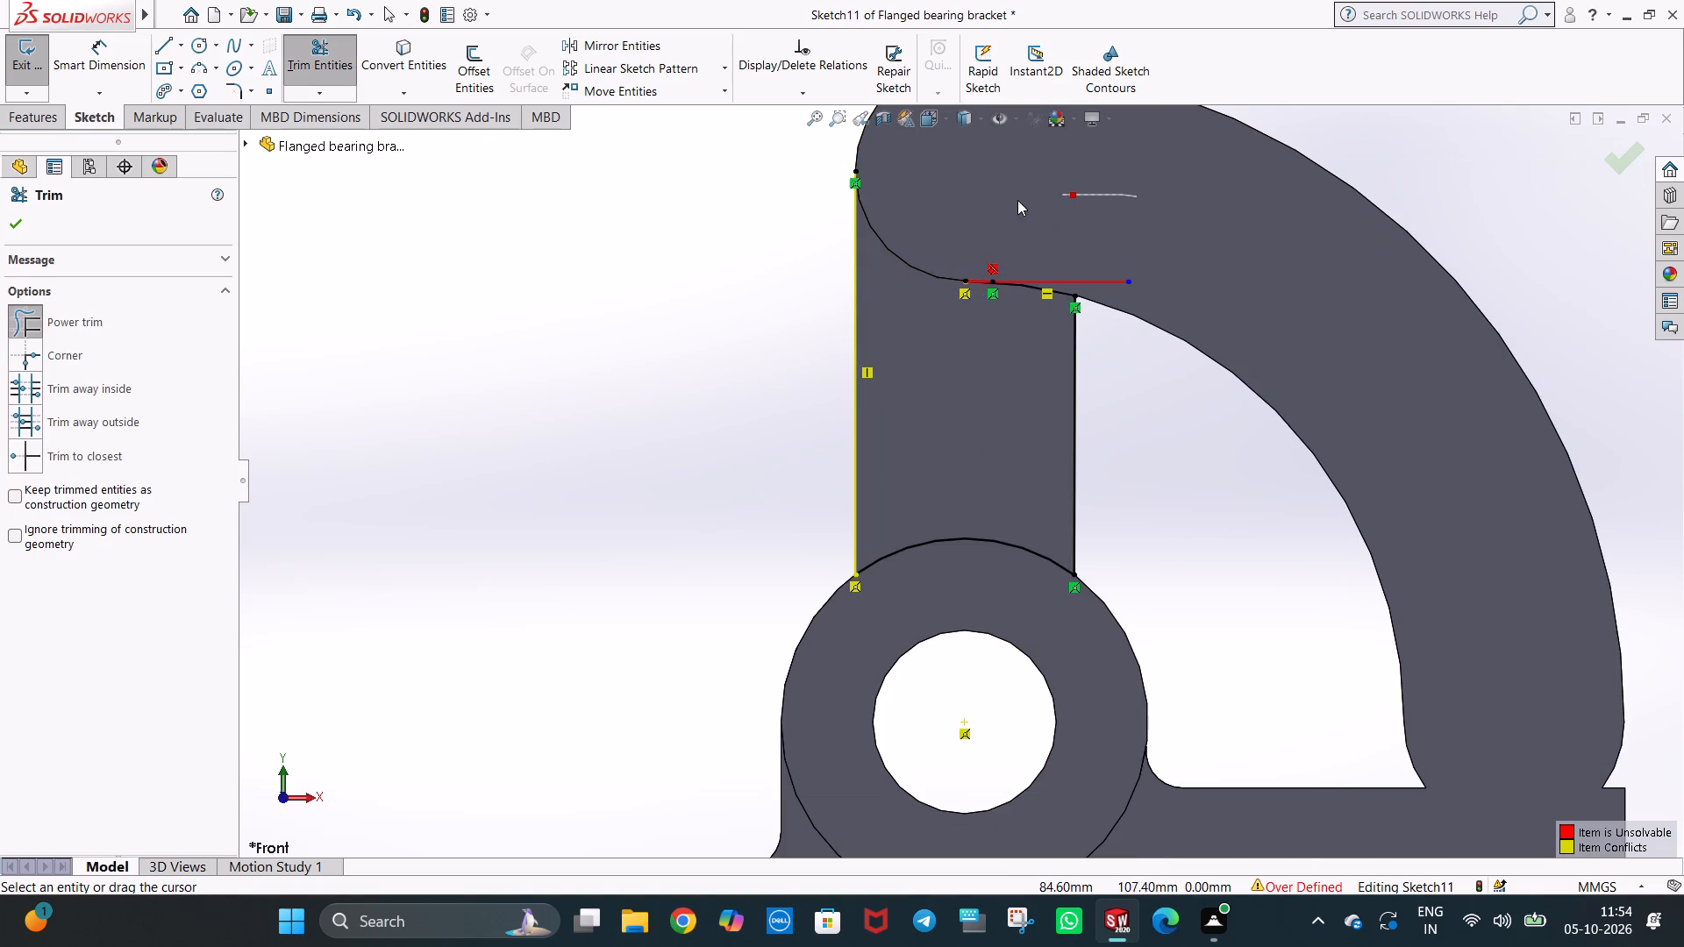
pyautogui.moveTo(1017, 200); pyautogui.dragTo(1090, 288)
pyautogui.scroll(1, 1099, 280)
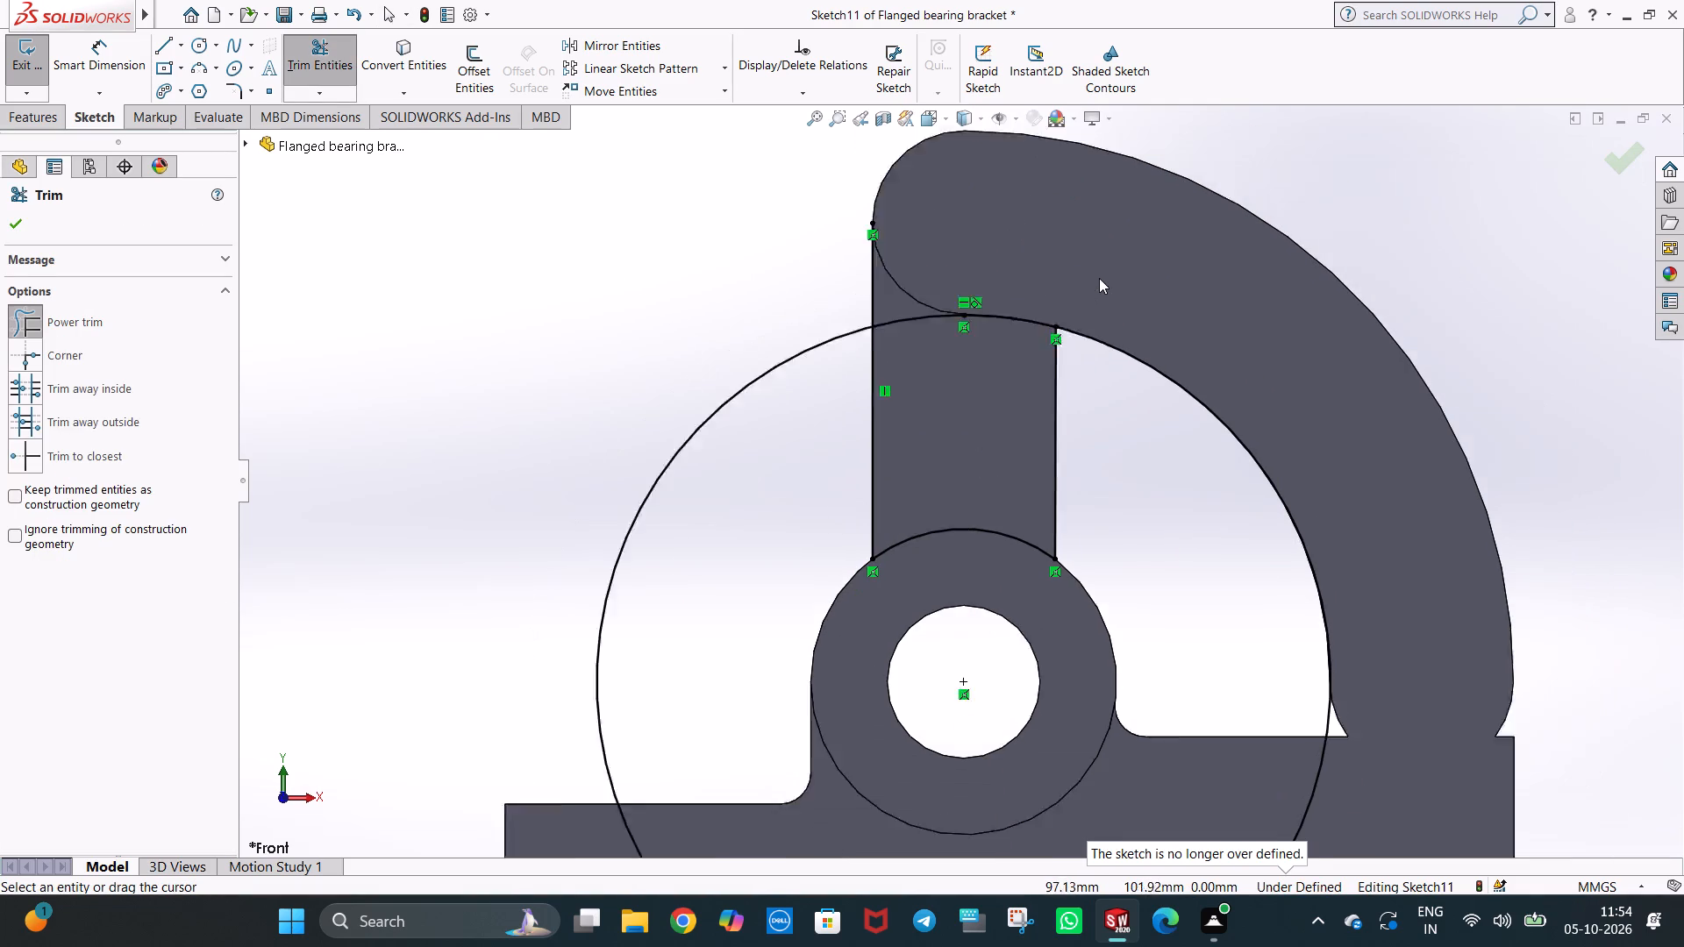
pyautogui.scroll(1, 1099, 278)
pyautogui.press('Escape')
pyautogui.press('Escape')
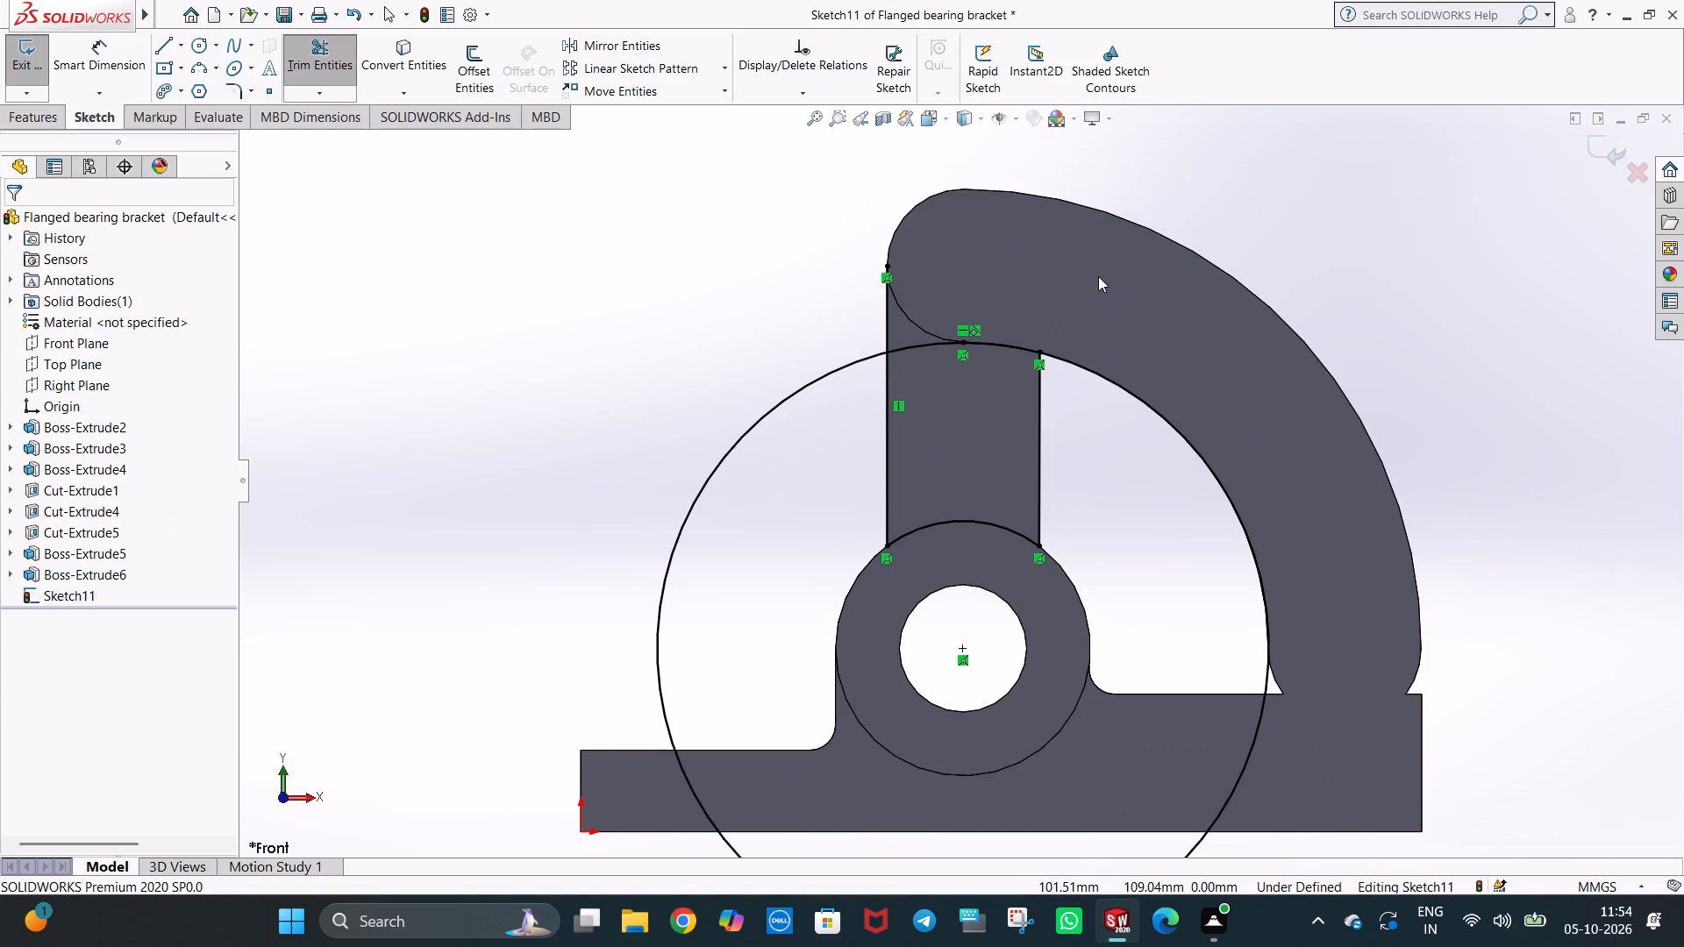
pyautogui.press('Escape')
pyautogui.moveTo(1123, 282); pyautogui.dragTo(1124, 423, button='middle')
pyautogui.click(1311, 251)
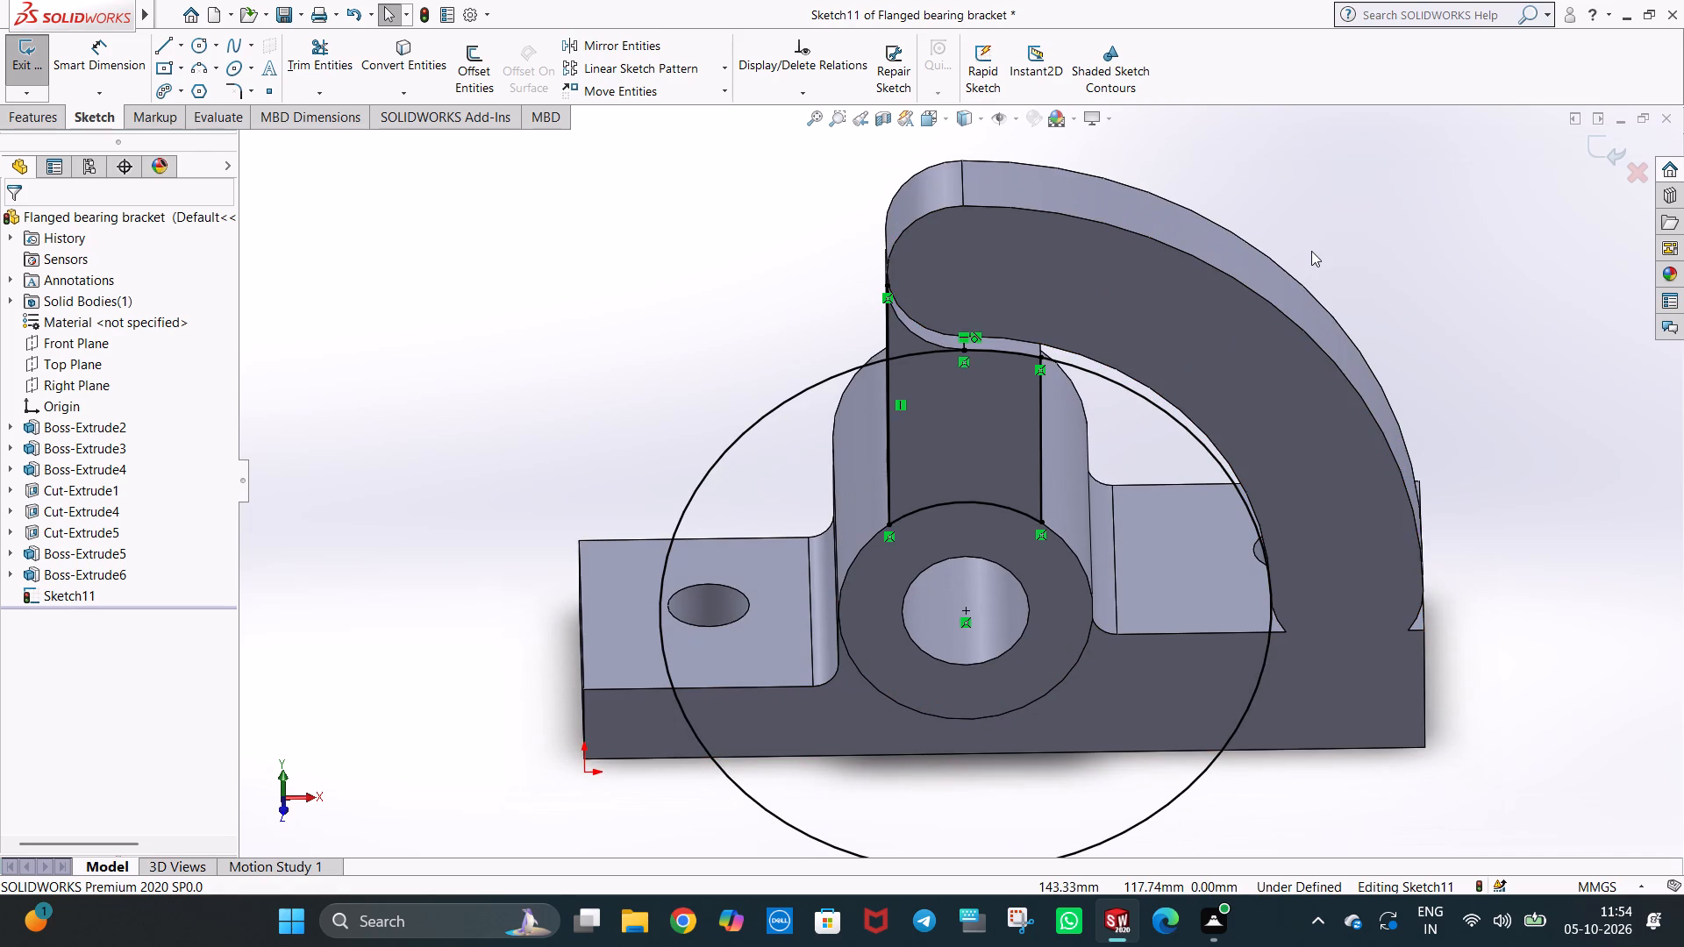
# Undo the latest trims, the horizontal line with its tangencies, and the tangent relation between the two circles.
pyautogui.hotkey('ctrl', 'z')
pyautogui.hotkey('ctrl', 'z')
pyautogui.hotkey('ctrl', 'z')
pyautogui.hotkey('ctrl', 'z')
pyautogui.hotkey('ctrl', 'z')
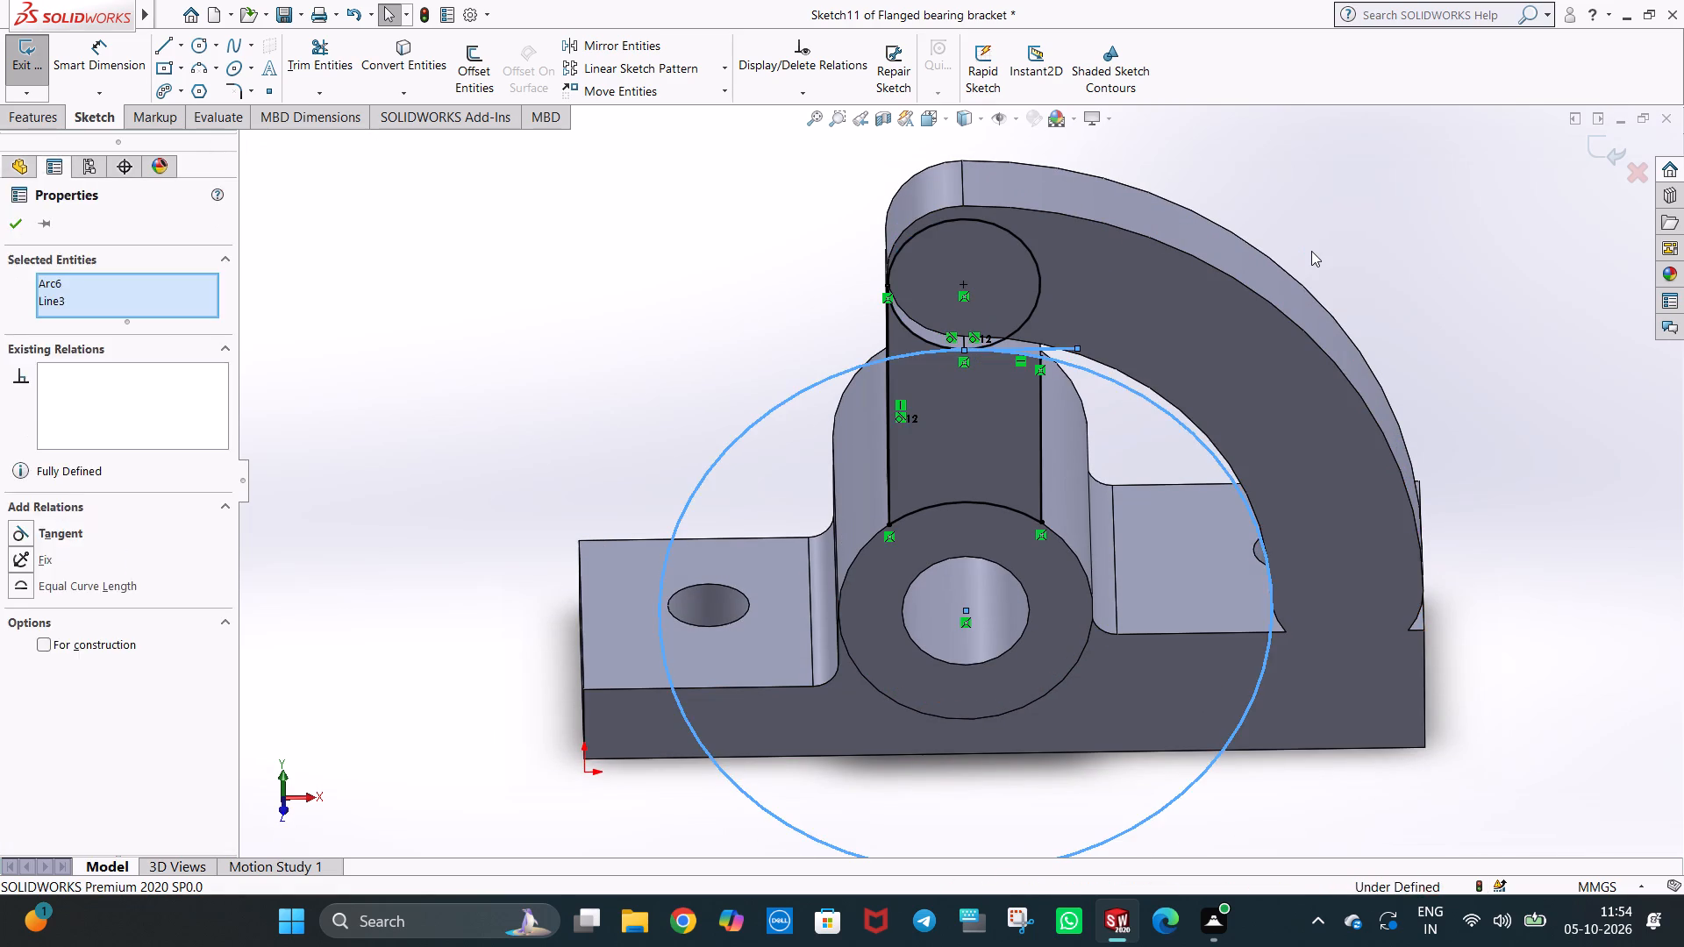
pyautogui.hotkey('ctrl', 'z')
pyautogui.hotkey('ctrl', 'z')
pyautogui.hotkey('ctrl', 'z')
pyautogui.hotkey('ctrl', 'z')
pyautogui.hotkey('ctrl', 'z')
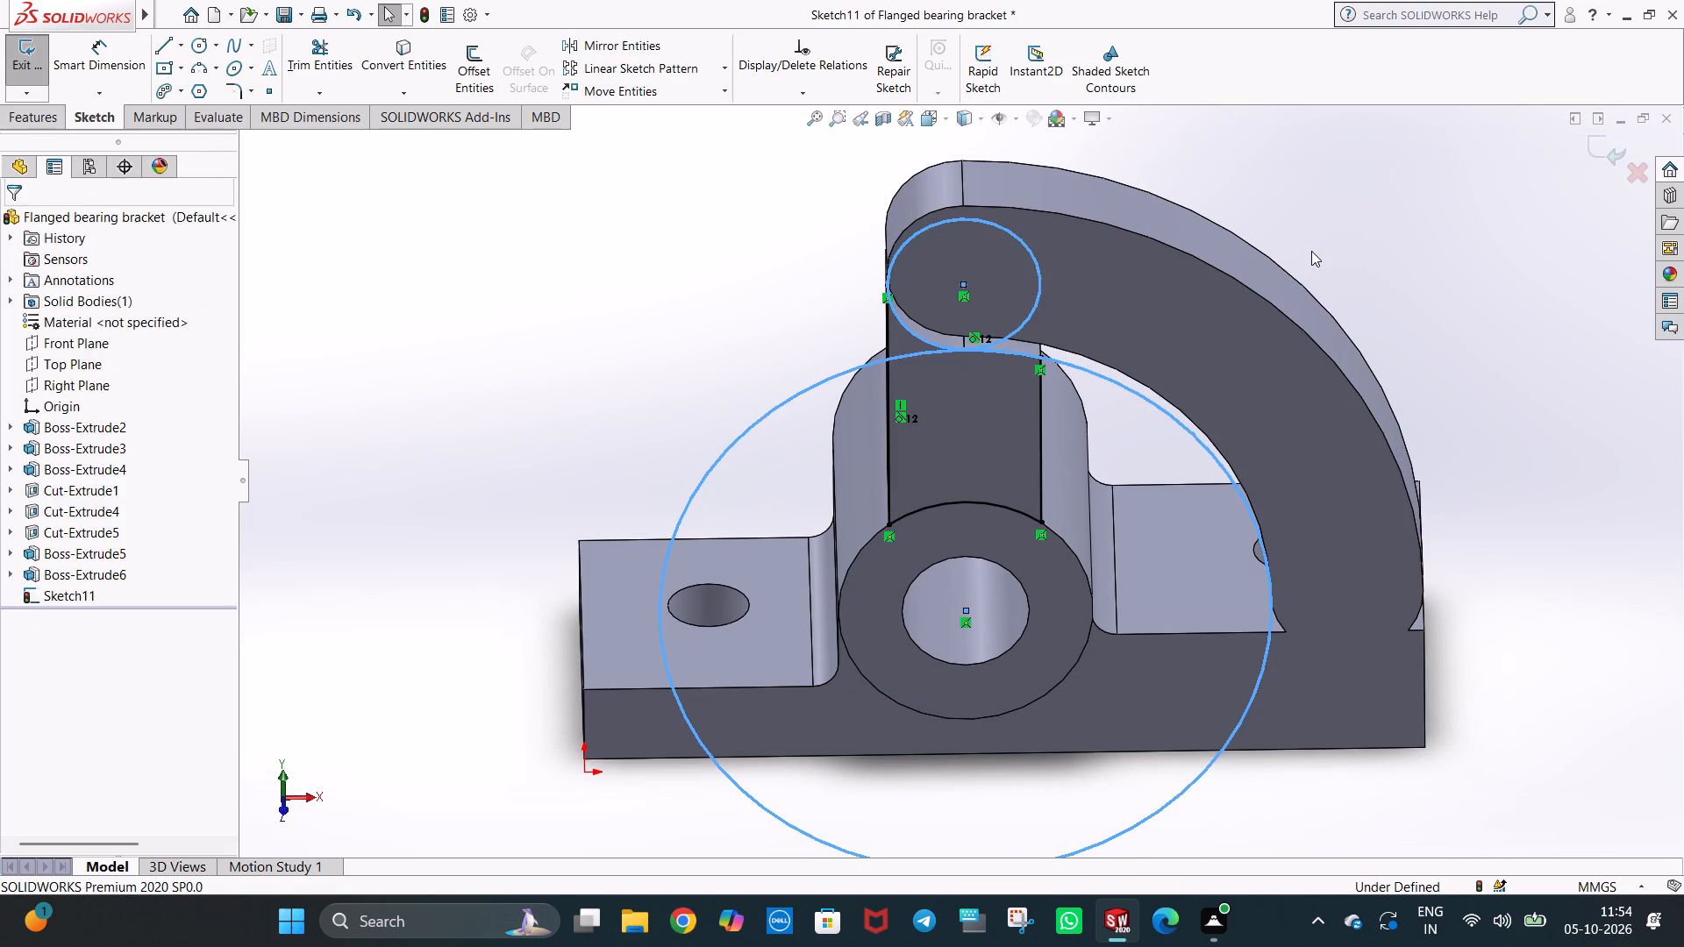
# Undo the earlier edits of the 60 mm and 15 mm radius circles in the link sketch.
pyautogui.click(1328, 248)
pyautogui.hotkey('ctrl', 'z')
pyautogui.hotkey('ctrl', 'z')
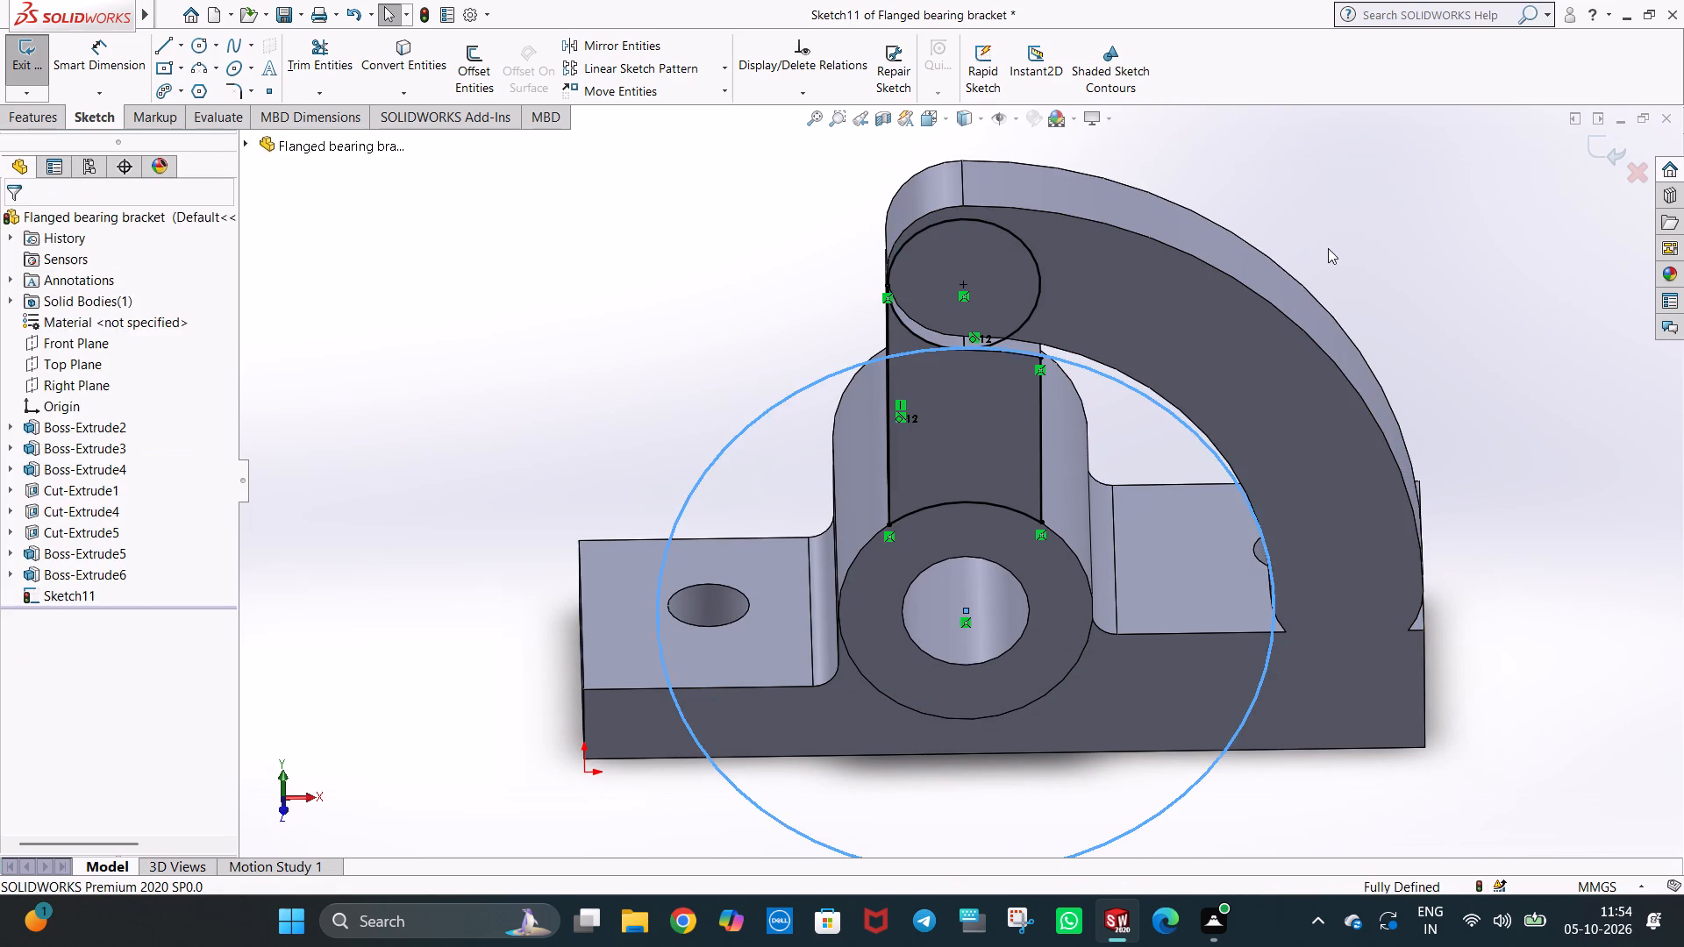
pyautogui.hotkey('ctrl', 'z')
pyautogui.hotkey('ctrl', 'z')
pyautogui.hotkey('ctrl', 'z')
pyautogui.hotkey('ctrl', 'z')
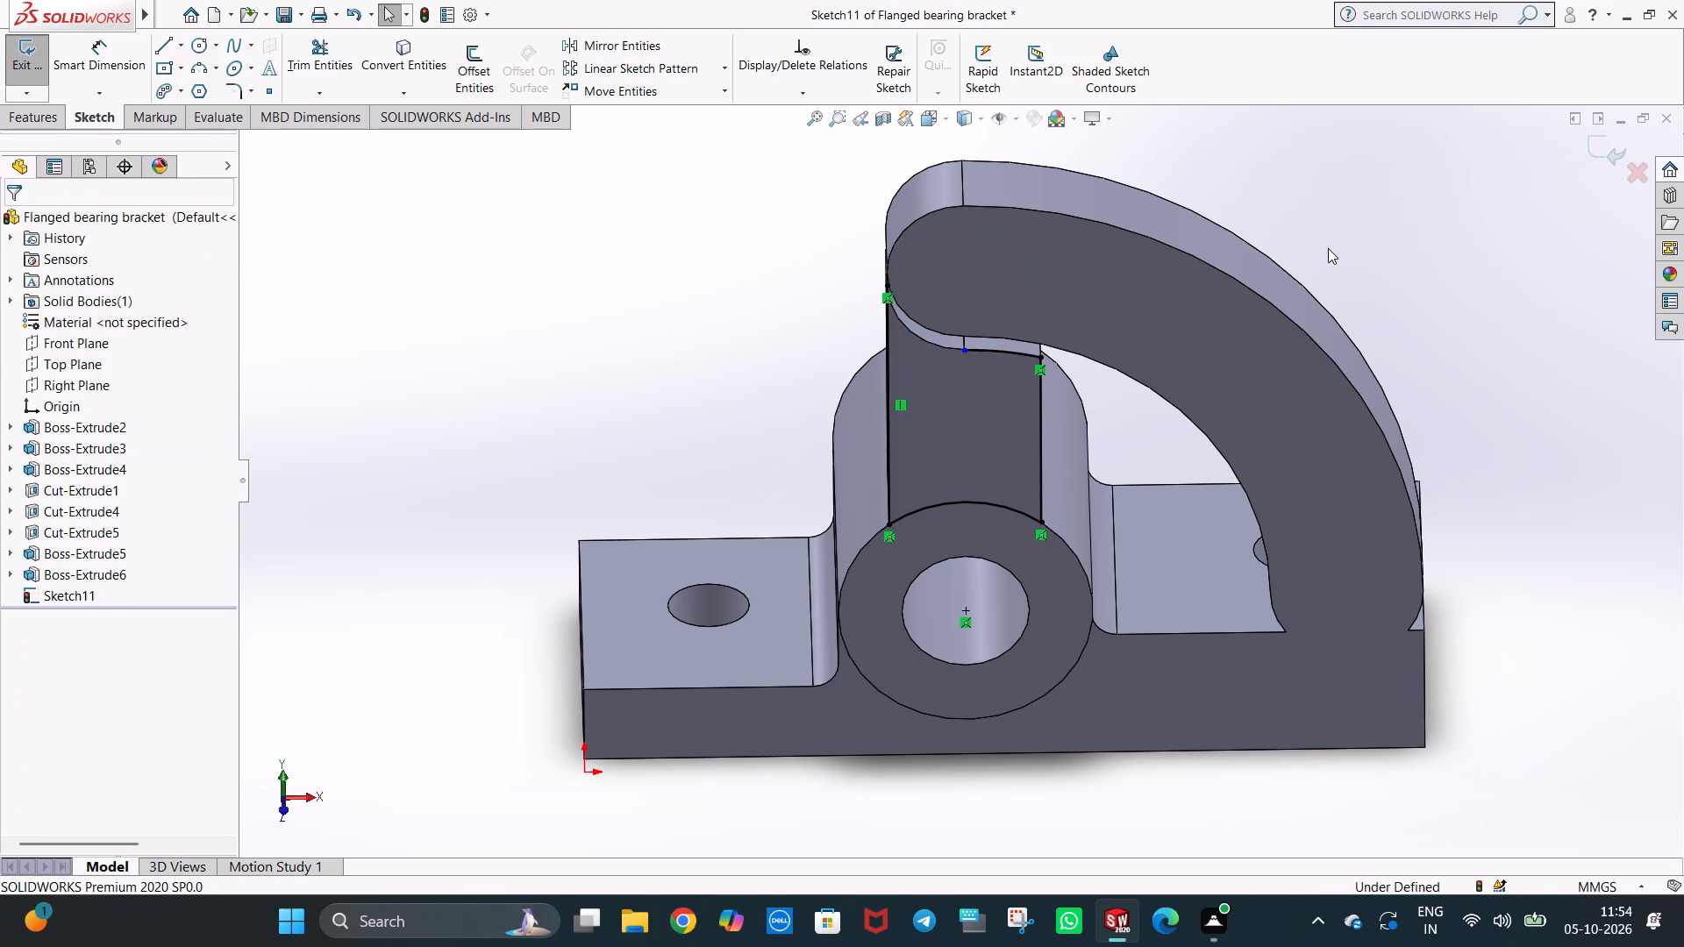
# Undo the trims, side lines and small upper circle in the recess sketch, back to the two concentric circles around the bearing bore.
pyautogui.hotkey('ctrl', 'z')
pyautogui.hotkey('ctrl', 'z')
pyautogui.hotkey('ctrl', 'z')
pyautogui.hotkey('ctrl', 'z')
pyautogui.hotkey('ctrl', 'z')
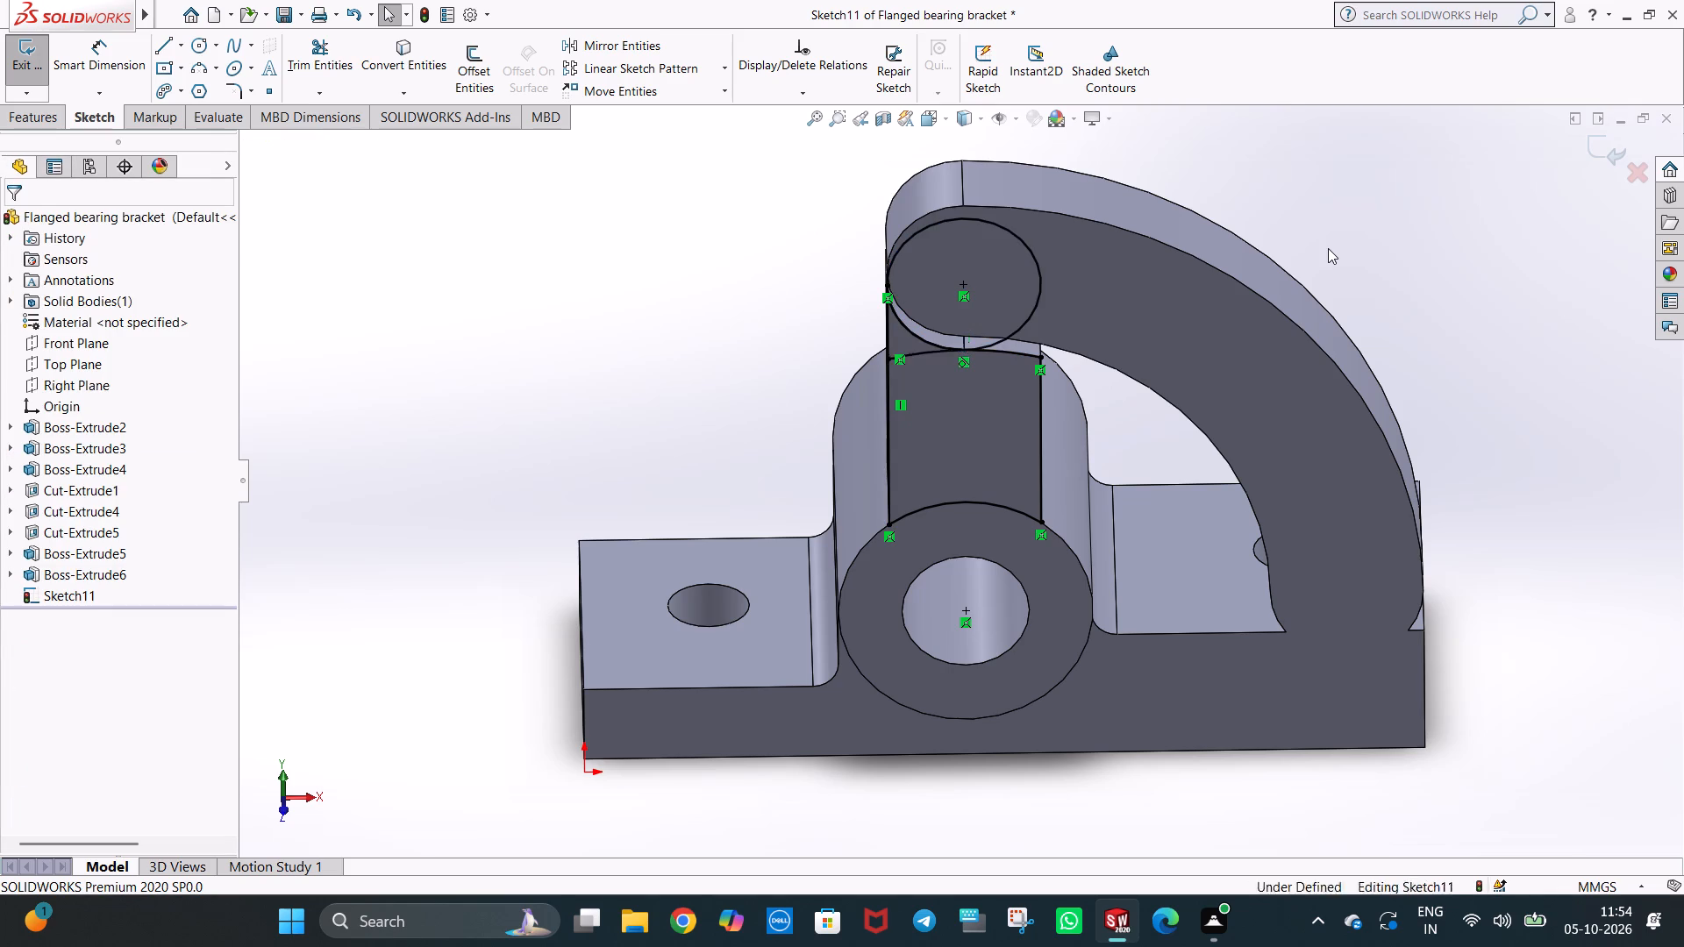
pyautogui.hotkey('ctrl', 'z')
pyautogui.hotkey('ctrl', 'z')
pyautogui.hotkey('ctrl', 'z')
pyautogui.hotkey('ctrl', 'z')
pyautogui.hotkey('ctrl', 'z')
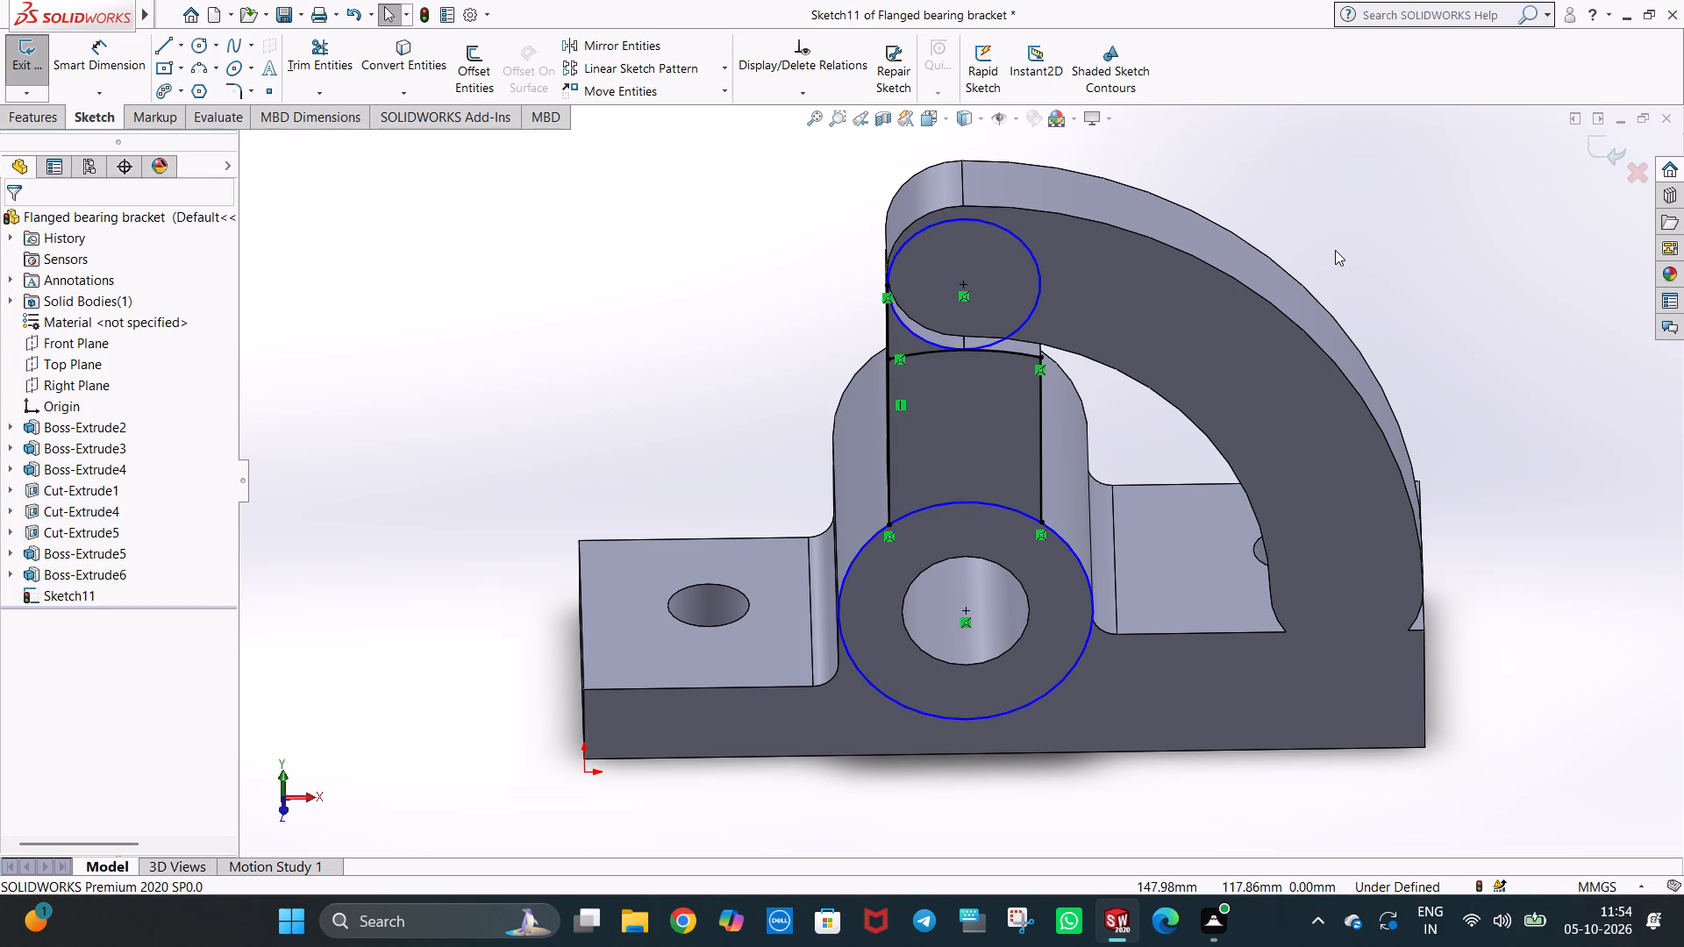
pyautogui.hotkey('ctrl', 'z')
pyautogui.hotkey('ctrl', 'z')
pyautogui.hotkey('ctrl', 'z')
pyautogui.hotkey('ctrl', 'z')
pyautogui.hotkey('ctrl', 'z')
pyautogui.hotkey('ctrl', 'z')
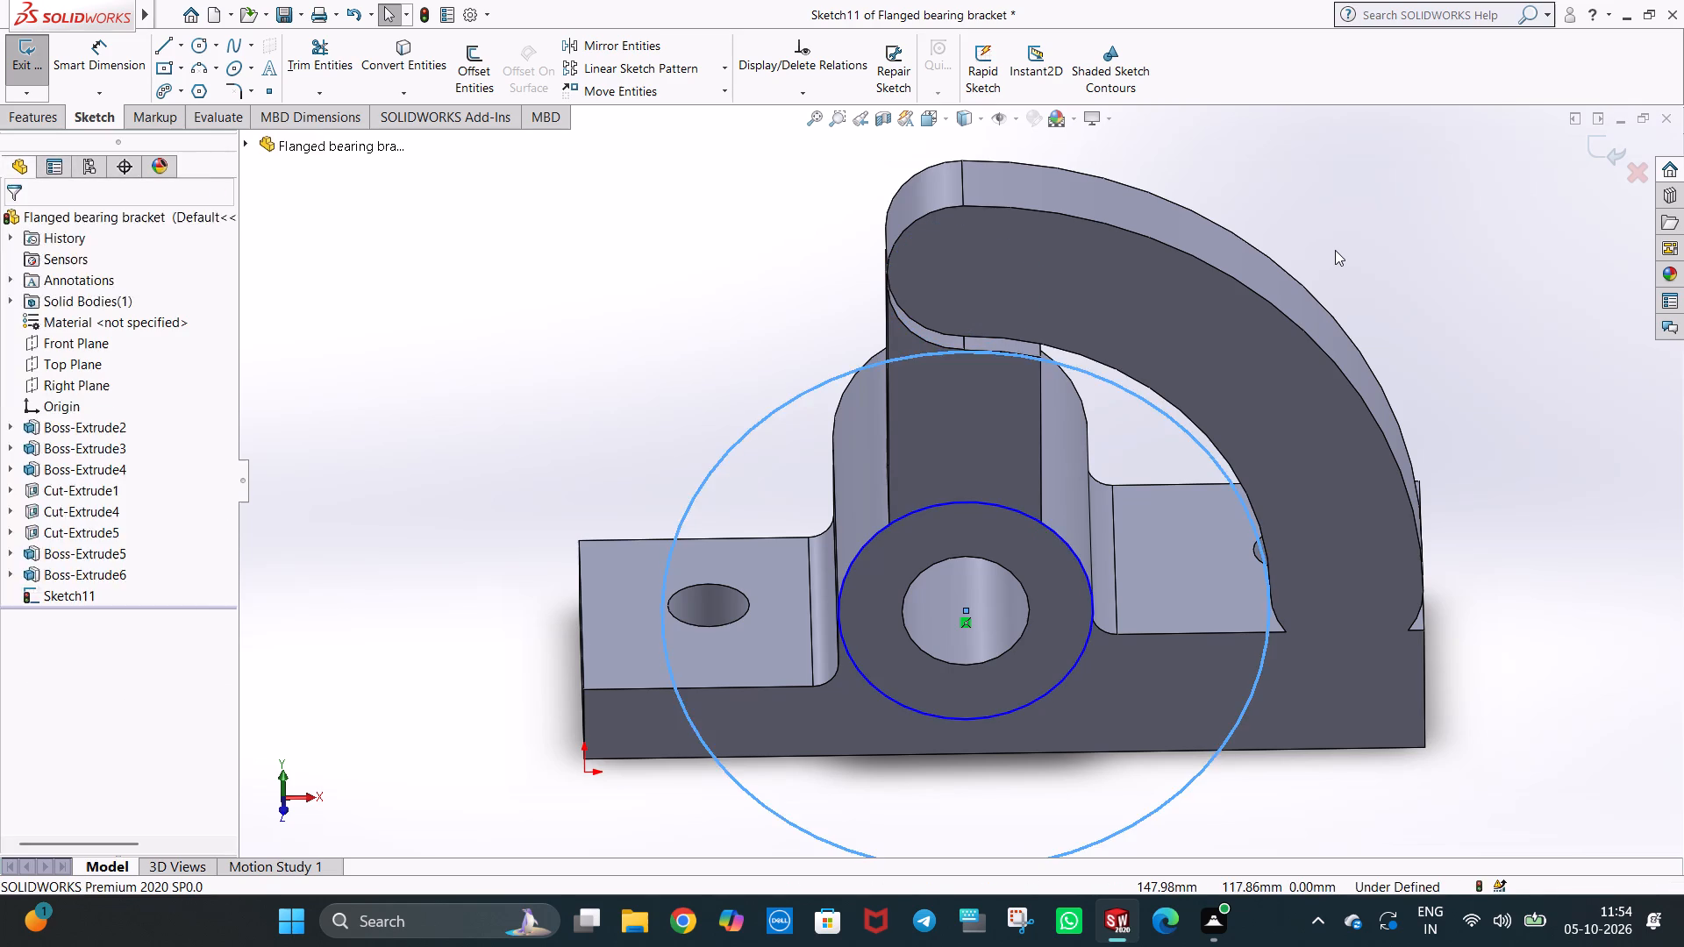
# Undo the rest of the recess sketch and the link's extrusion, back to editing the link profile sketch.
pyautogui.hotkey('ctrl', 'z')
pyautogui.hotkey('ctrl', 'z')
pyautogui.hotkey('ctrl', 'z')
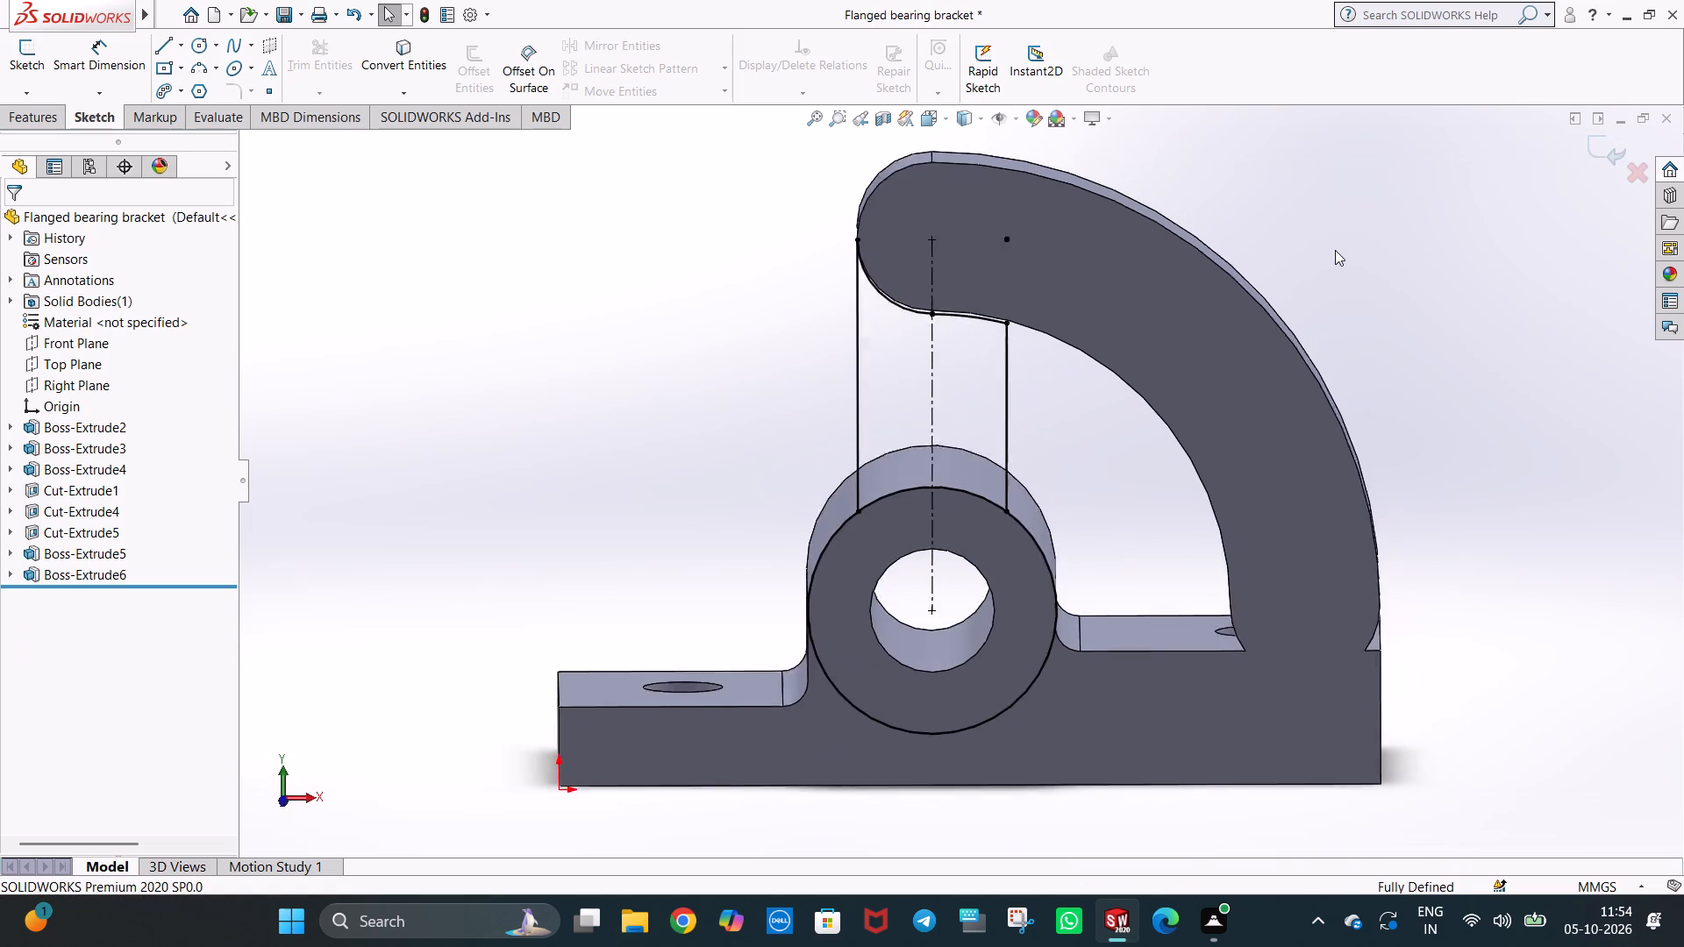
pyautogui.moveTo(1274, 258); pyautogui.dragTo(1341, 476, button='middle')
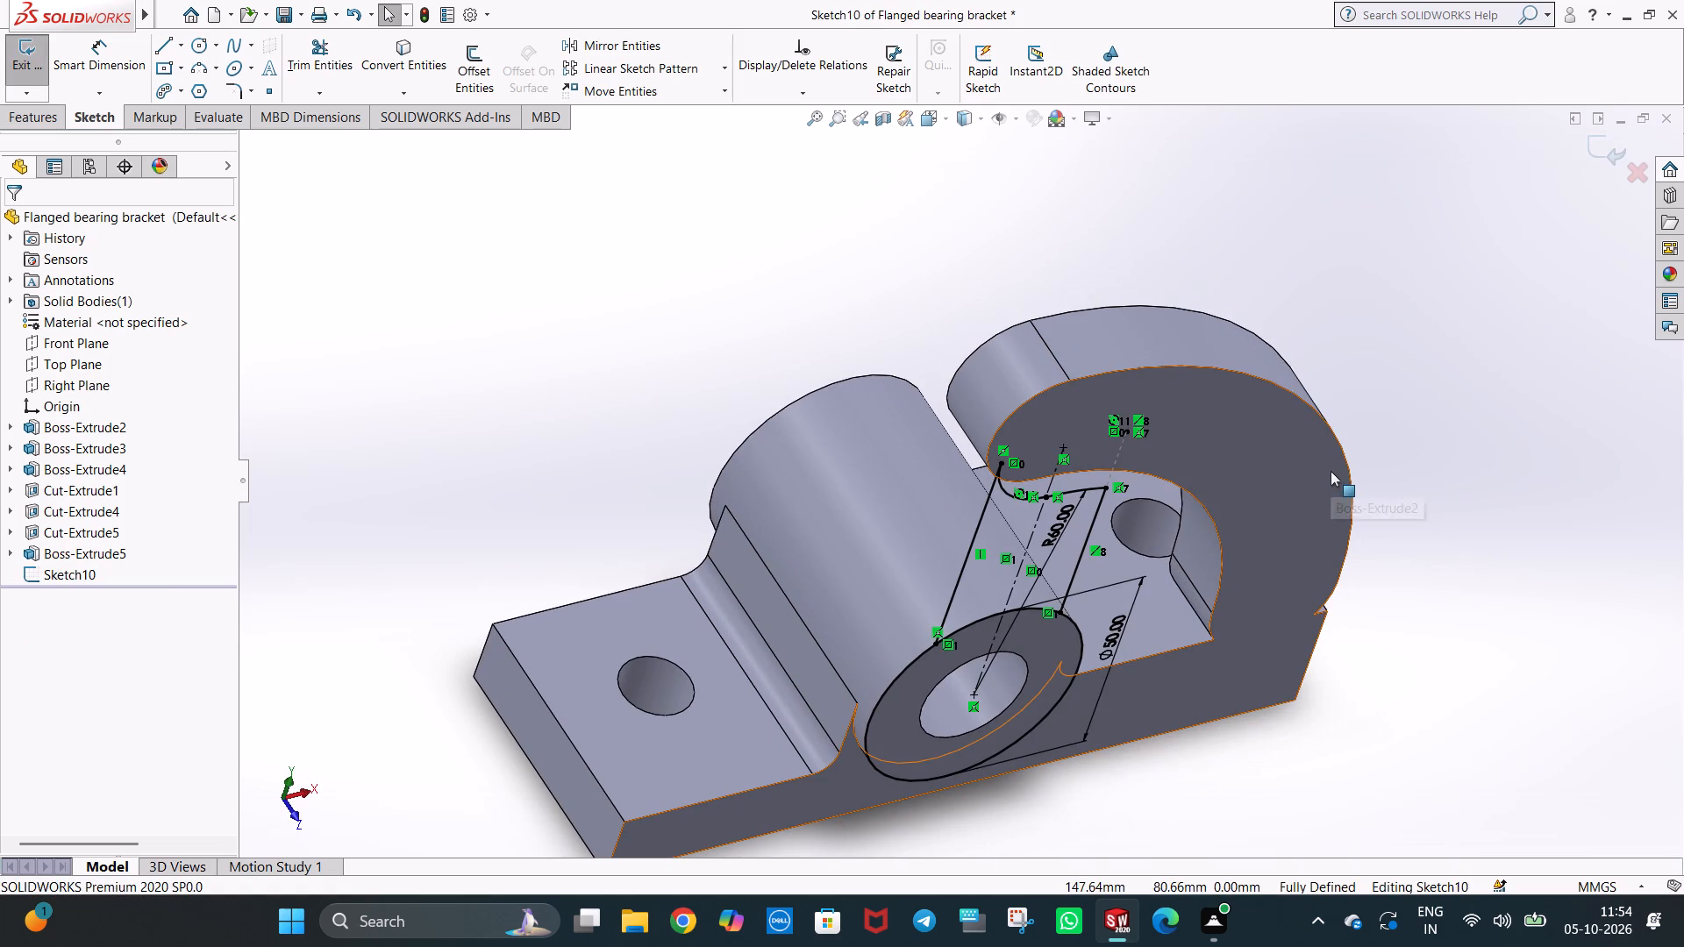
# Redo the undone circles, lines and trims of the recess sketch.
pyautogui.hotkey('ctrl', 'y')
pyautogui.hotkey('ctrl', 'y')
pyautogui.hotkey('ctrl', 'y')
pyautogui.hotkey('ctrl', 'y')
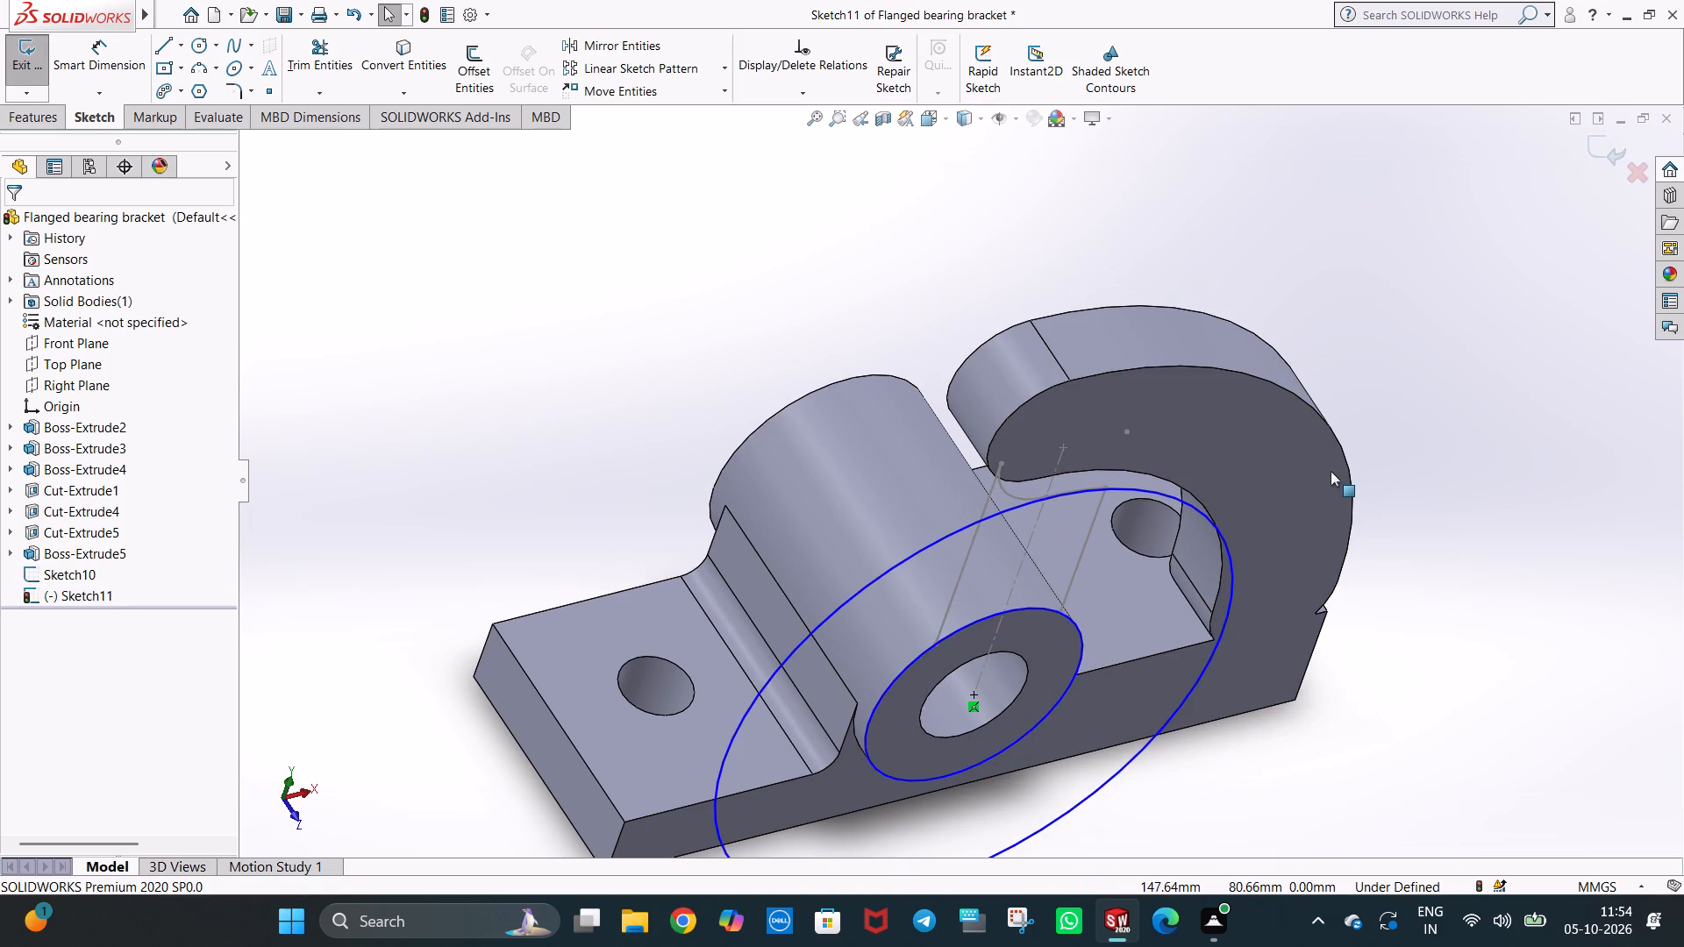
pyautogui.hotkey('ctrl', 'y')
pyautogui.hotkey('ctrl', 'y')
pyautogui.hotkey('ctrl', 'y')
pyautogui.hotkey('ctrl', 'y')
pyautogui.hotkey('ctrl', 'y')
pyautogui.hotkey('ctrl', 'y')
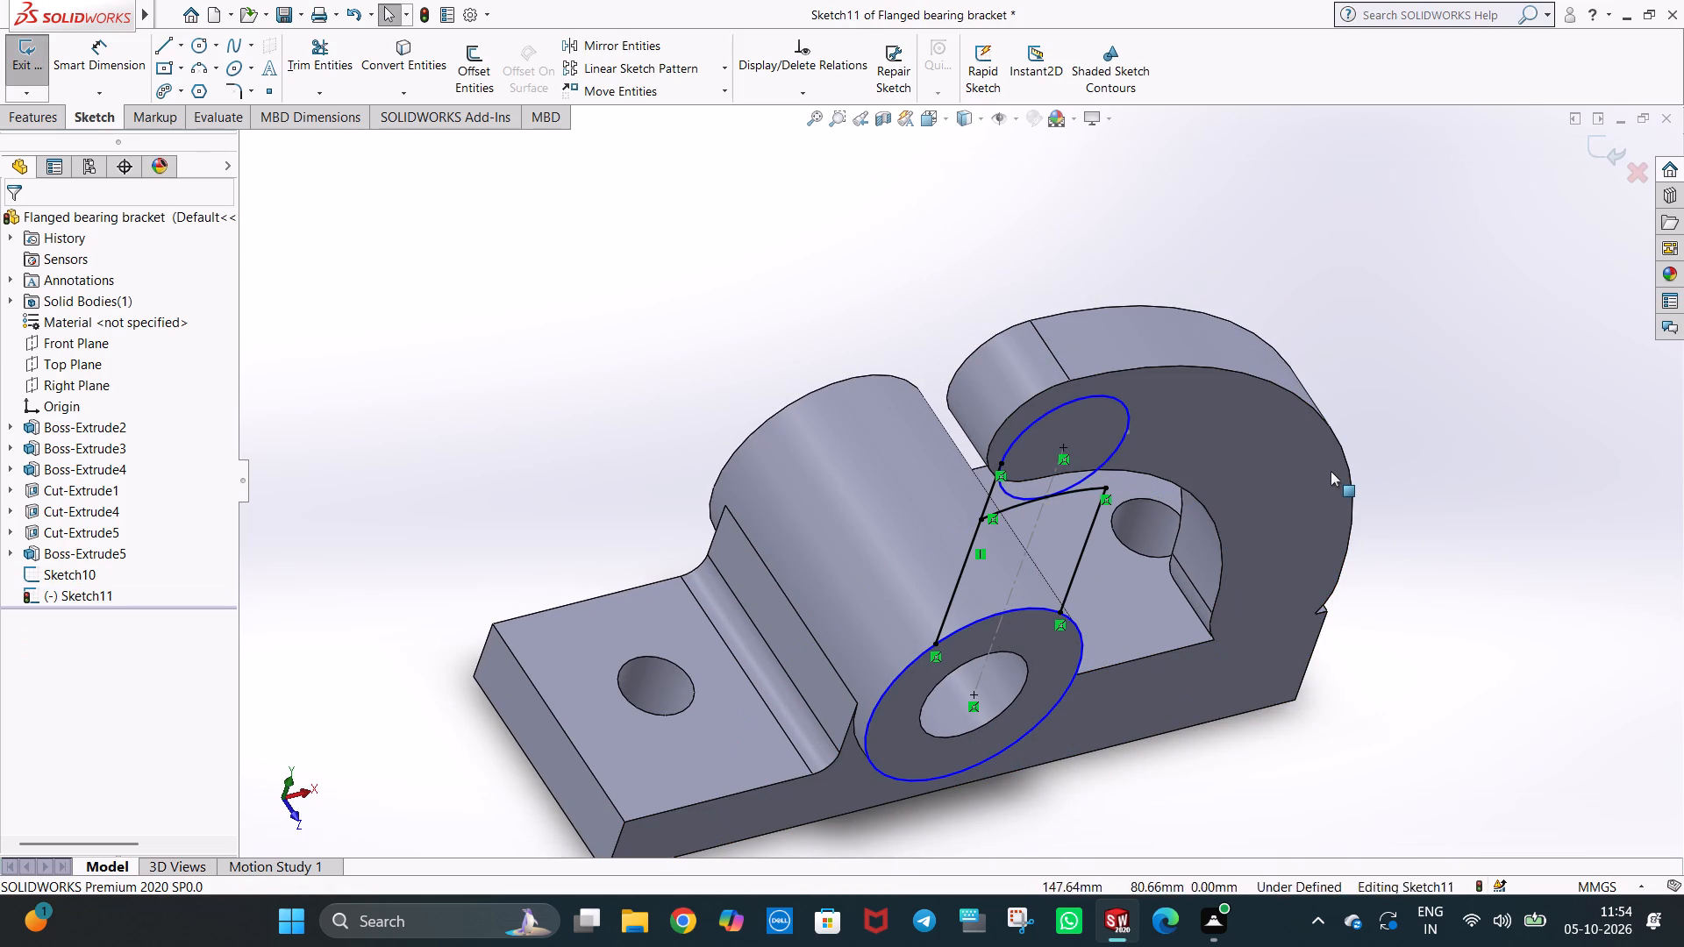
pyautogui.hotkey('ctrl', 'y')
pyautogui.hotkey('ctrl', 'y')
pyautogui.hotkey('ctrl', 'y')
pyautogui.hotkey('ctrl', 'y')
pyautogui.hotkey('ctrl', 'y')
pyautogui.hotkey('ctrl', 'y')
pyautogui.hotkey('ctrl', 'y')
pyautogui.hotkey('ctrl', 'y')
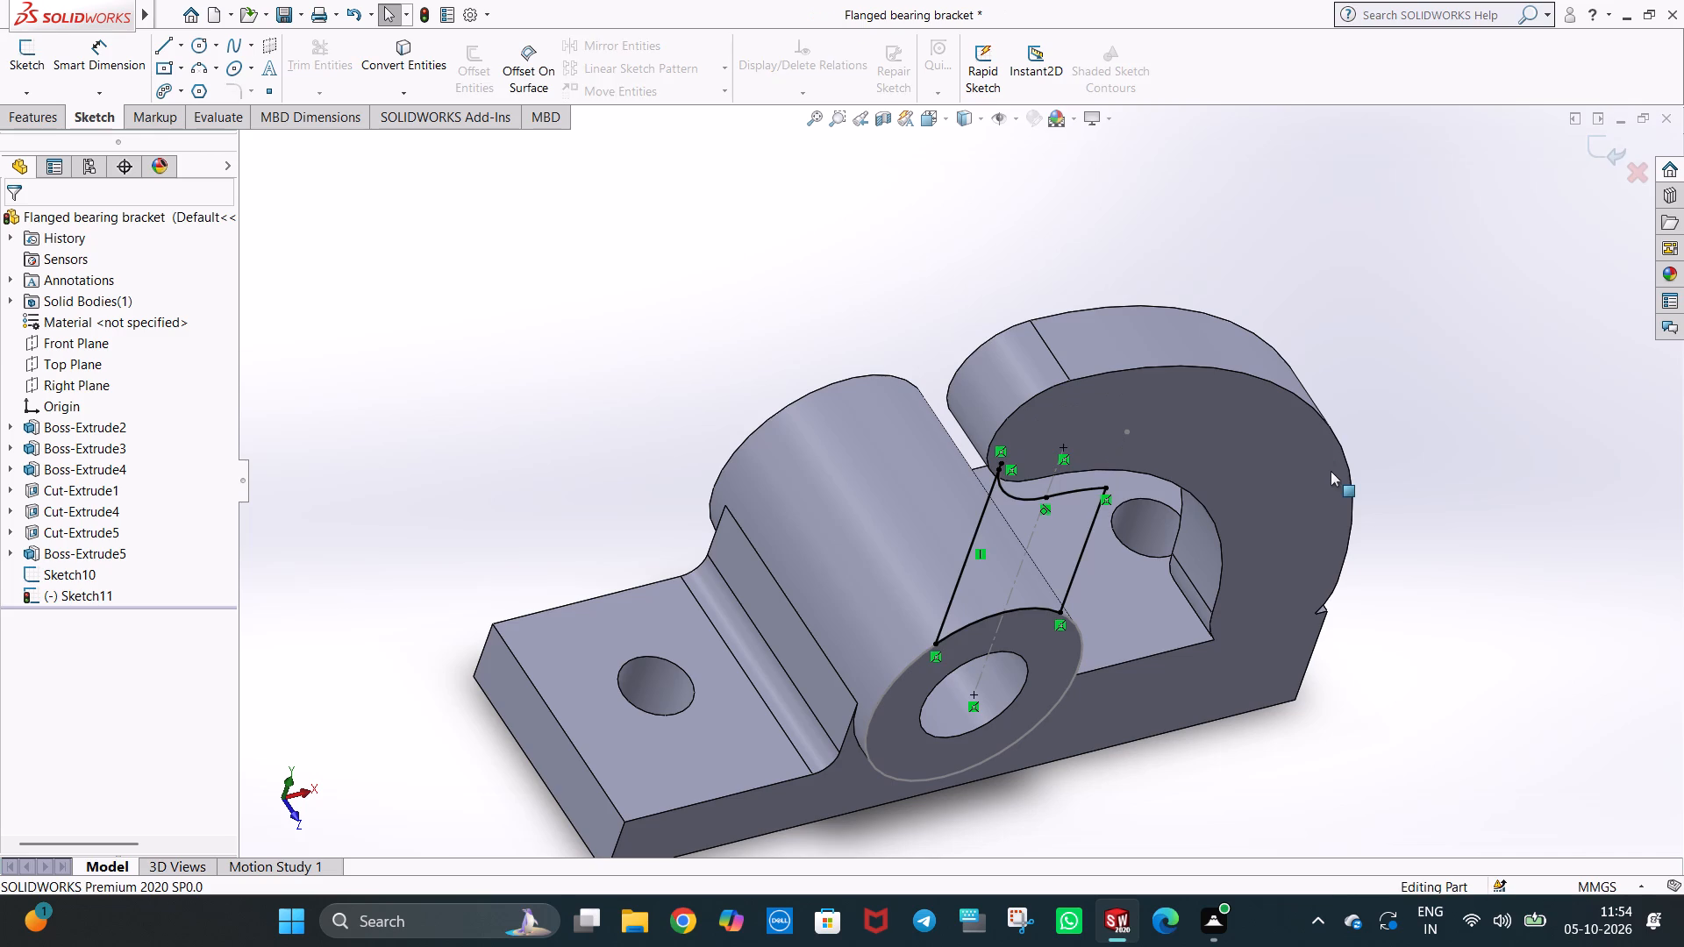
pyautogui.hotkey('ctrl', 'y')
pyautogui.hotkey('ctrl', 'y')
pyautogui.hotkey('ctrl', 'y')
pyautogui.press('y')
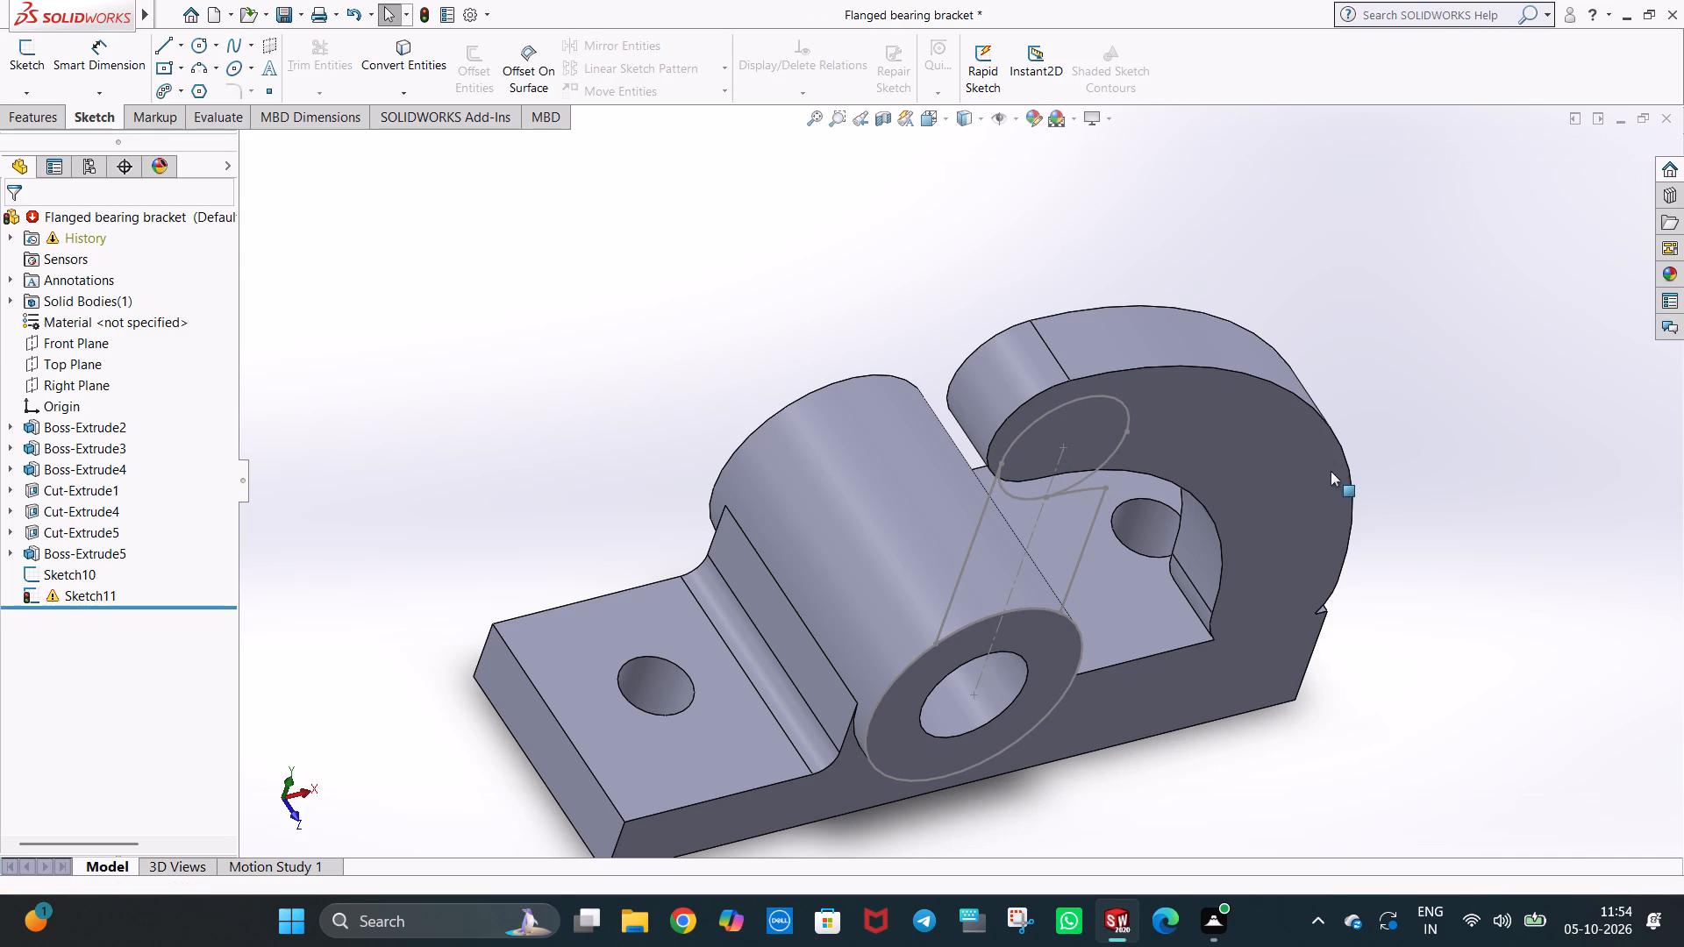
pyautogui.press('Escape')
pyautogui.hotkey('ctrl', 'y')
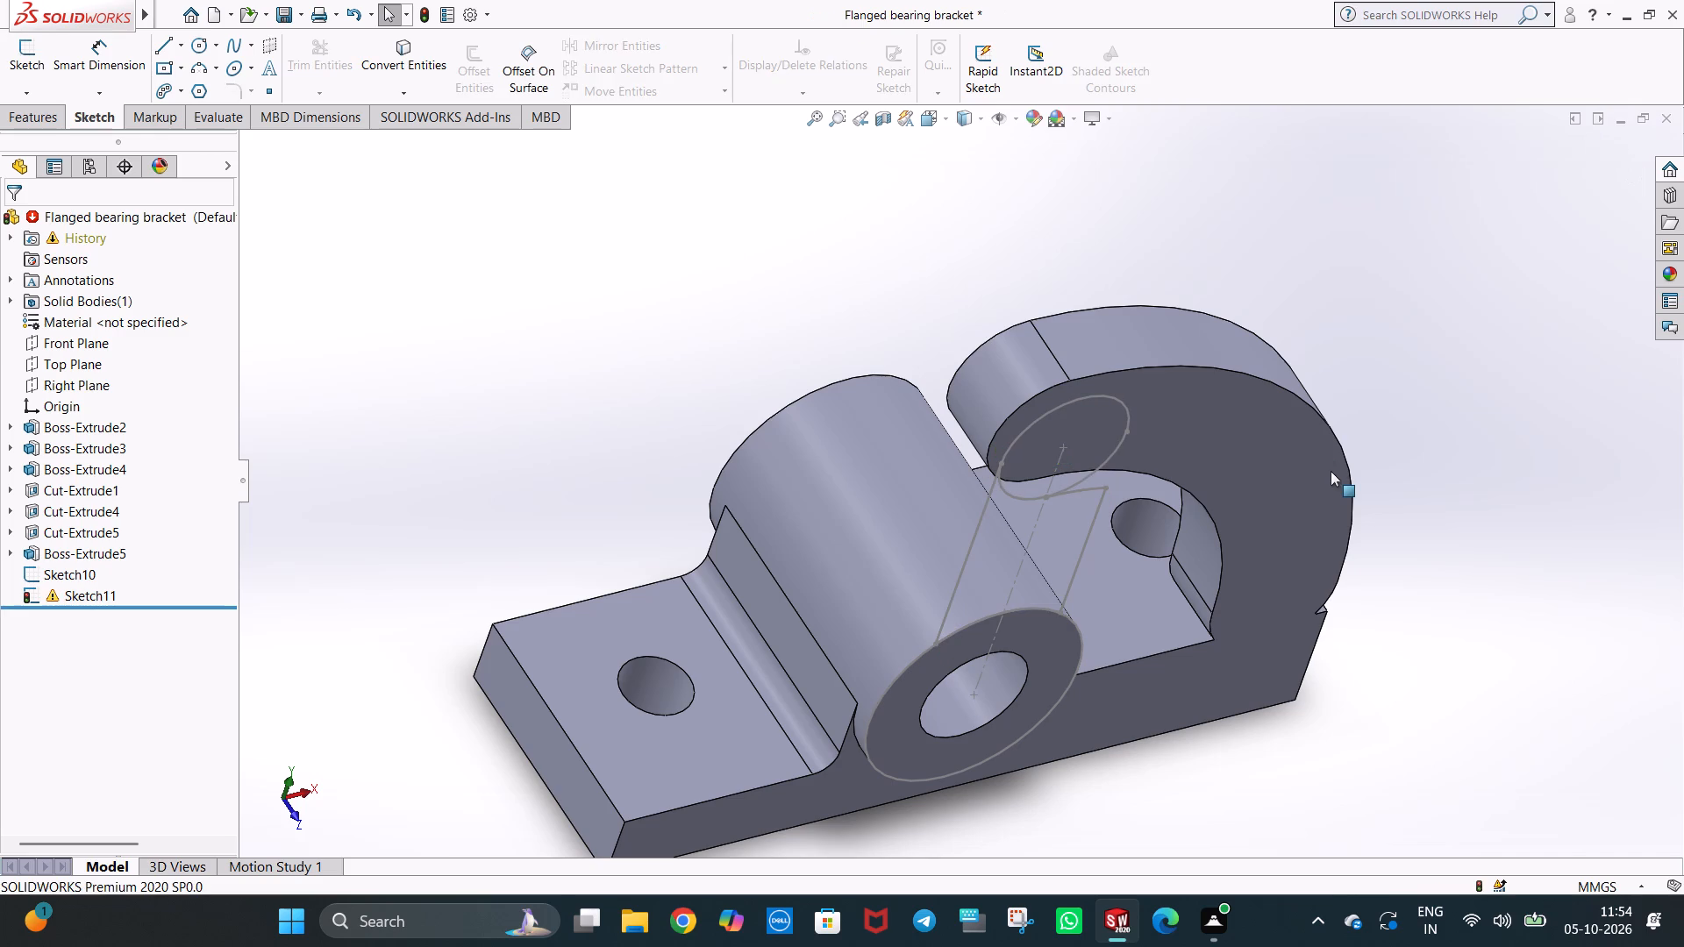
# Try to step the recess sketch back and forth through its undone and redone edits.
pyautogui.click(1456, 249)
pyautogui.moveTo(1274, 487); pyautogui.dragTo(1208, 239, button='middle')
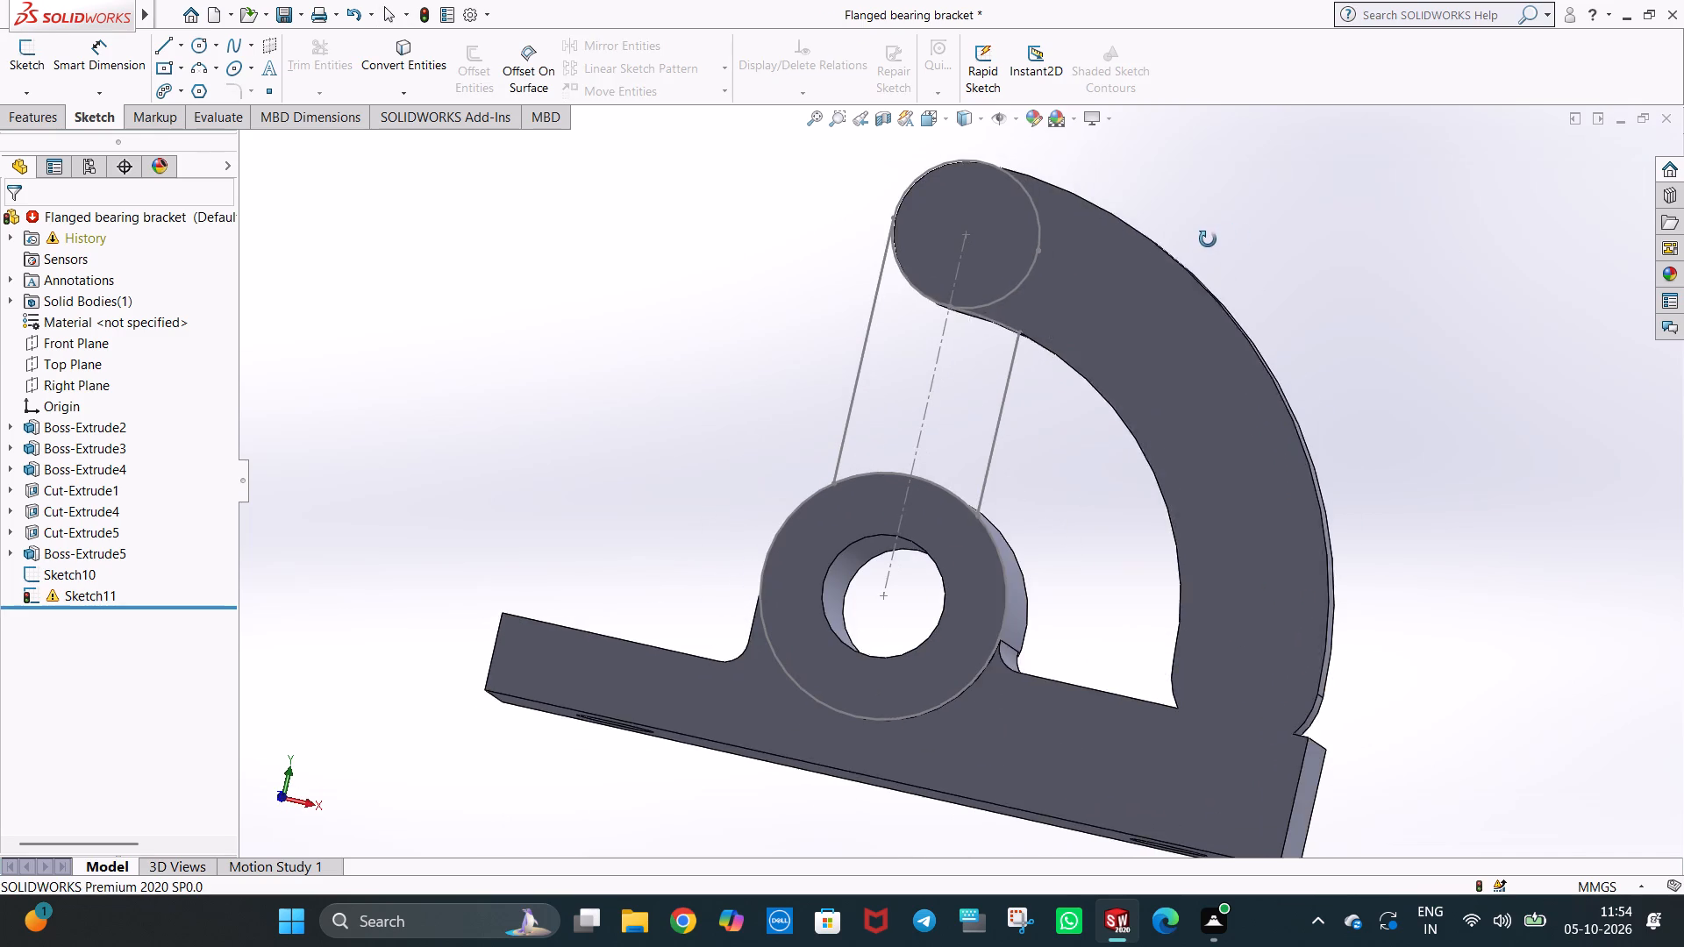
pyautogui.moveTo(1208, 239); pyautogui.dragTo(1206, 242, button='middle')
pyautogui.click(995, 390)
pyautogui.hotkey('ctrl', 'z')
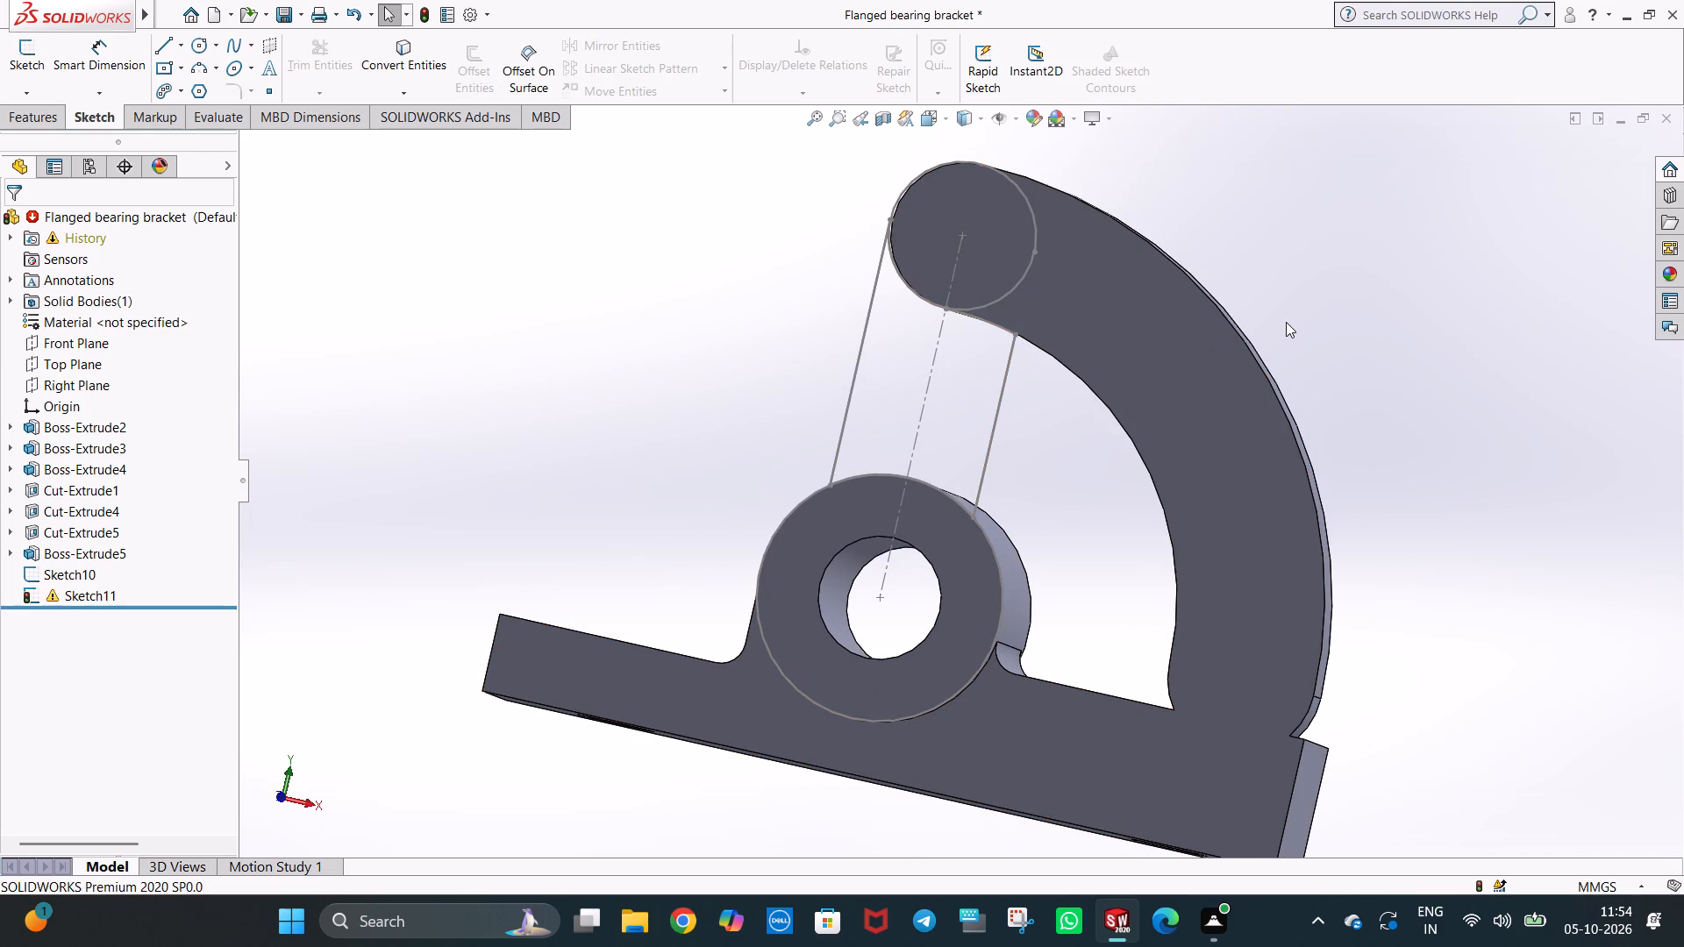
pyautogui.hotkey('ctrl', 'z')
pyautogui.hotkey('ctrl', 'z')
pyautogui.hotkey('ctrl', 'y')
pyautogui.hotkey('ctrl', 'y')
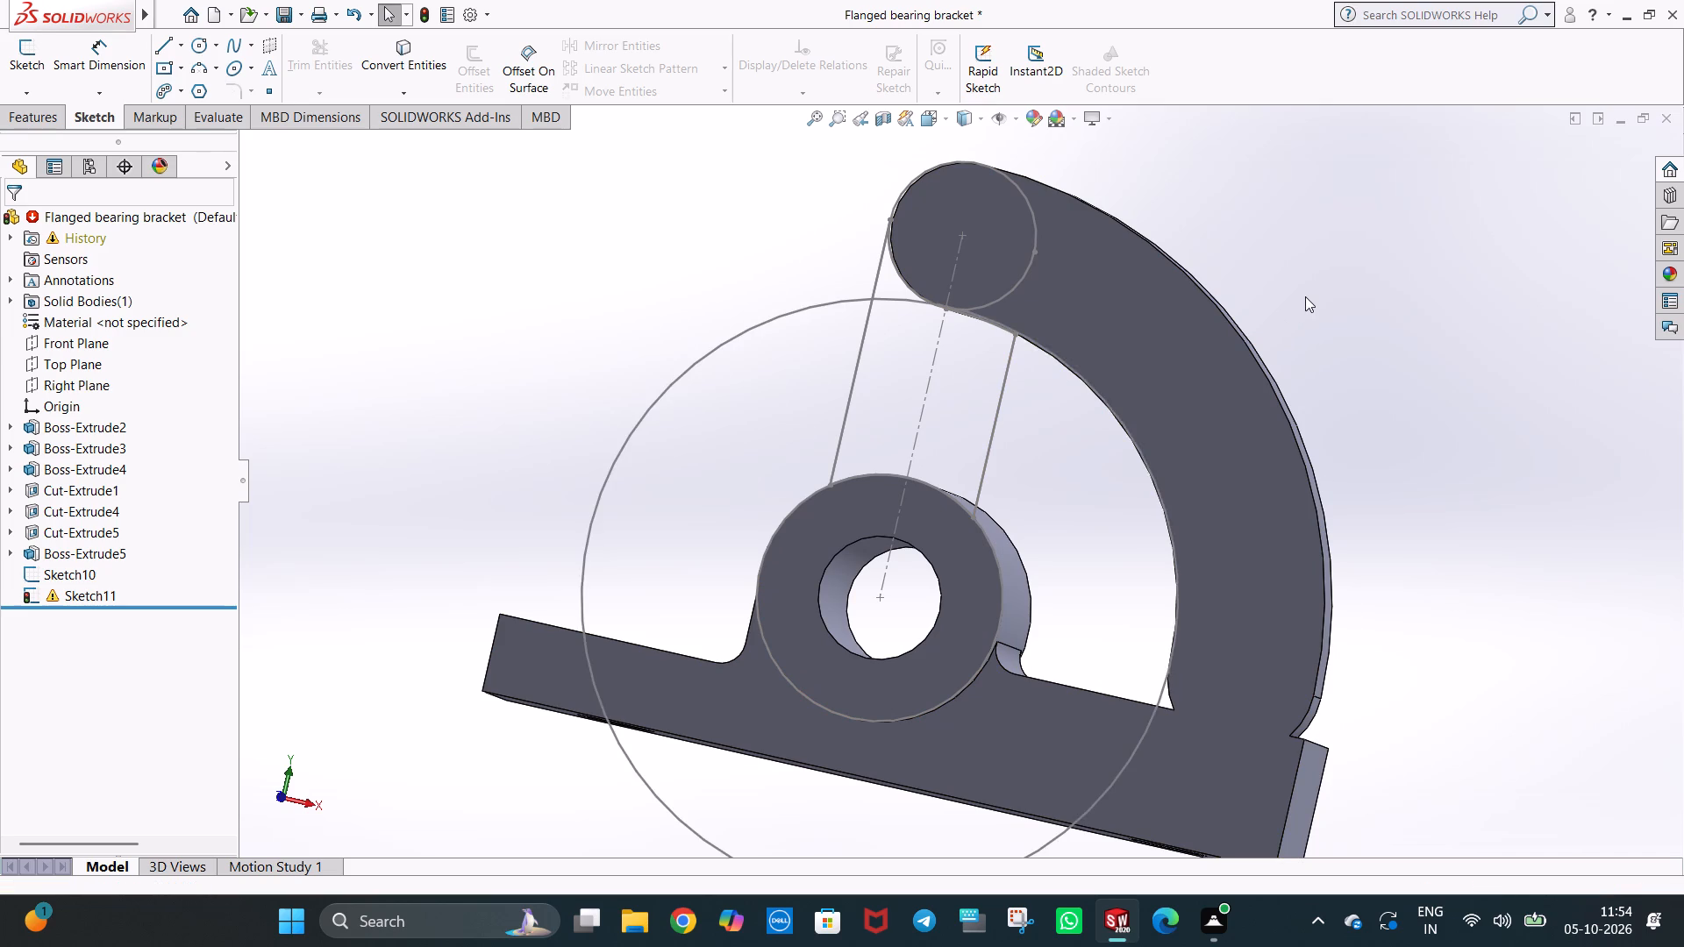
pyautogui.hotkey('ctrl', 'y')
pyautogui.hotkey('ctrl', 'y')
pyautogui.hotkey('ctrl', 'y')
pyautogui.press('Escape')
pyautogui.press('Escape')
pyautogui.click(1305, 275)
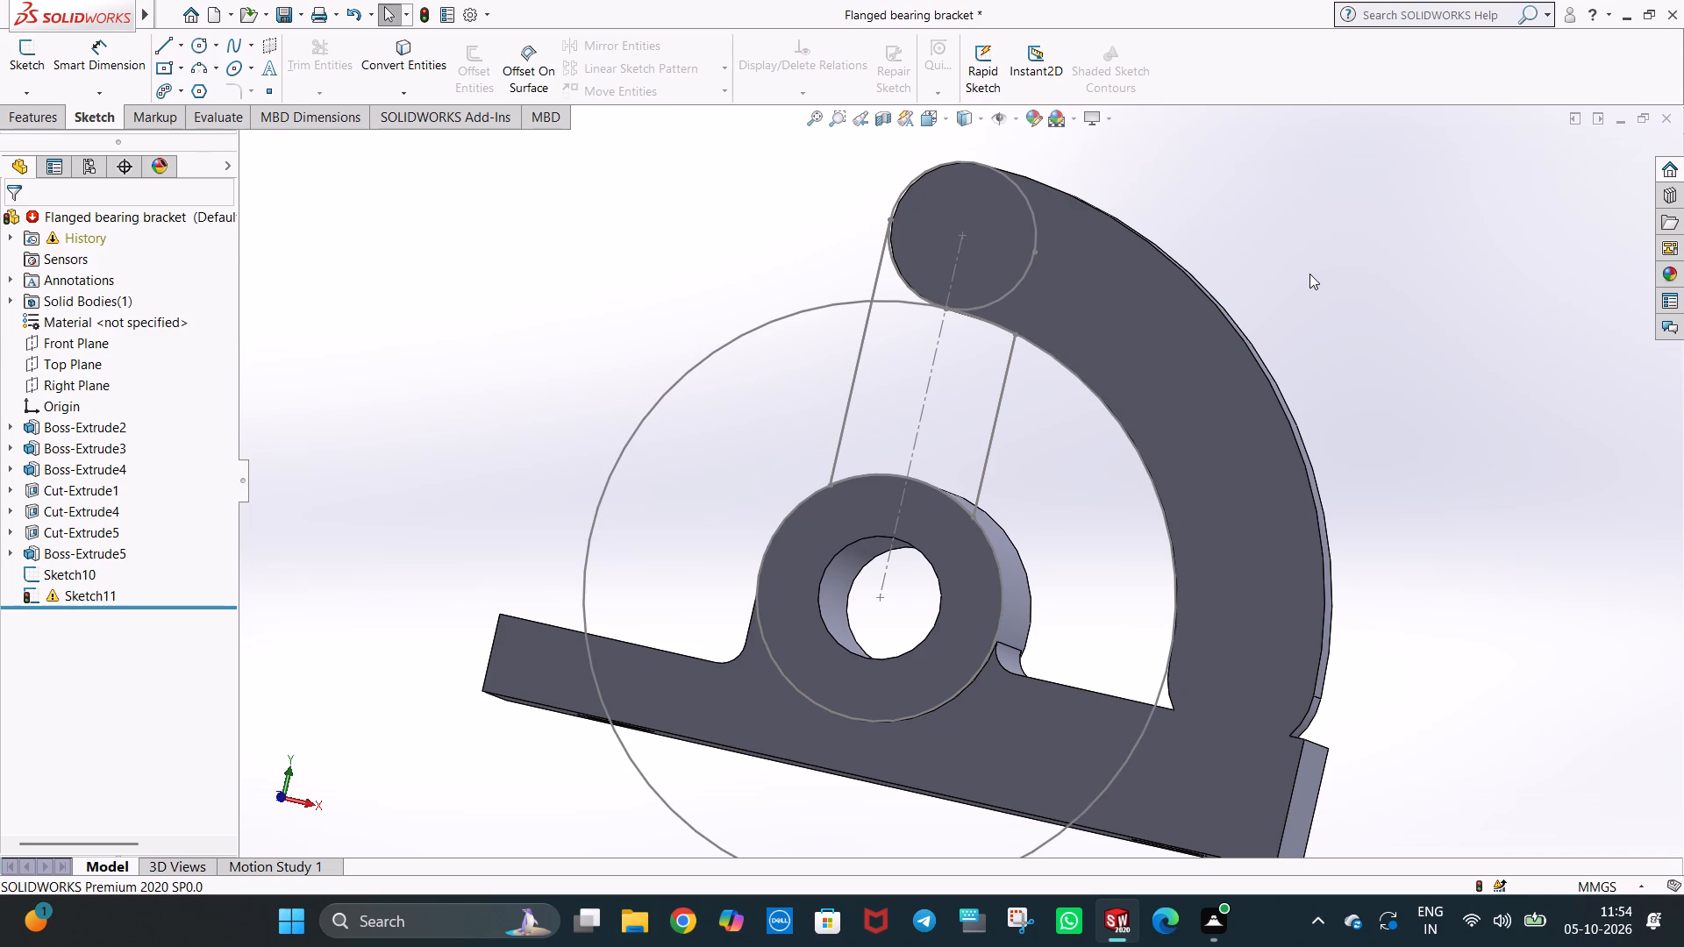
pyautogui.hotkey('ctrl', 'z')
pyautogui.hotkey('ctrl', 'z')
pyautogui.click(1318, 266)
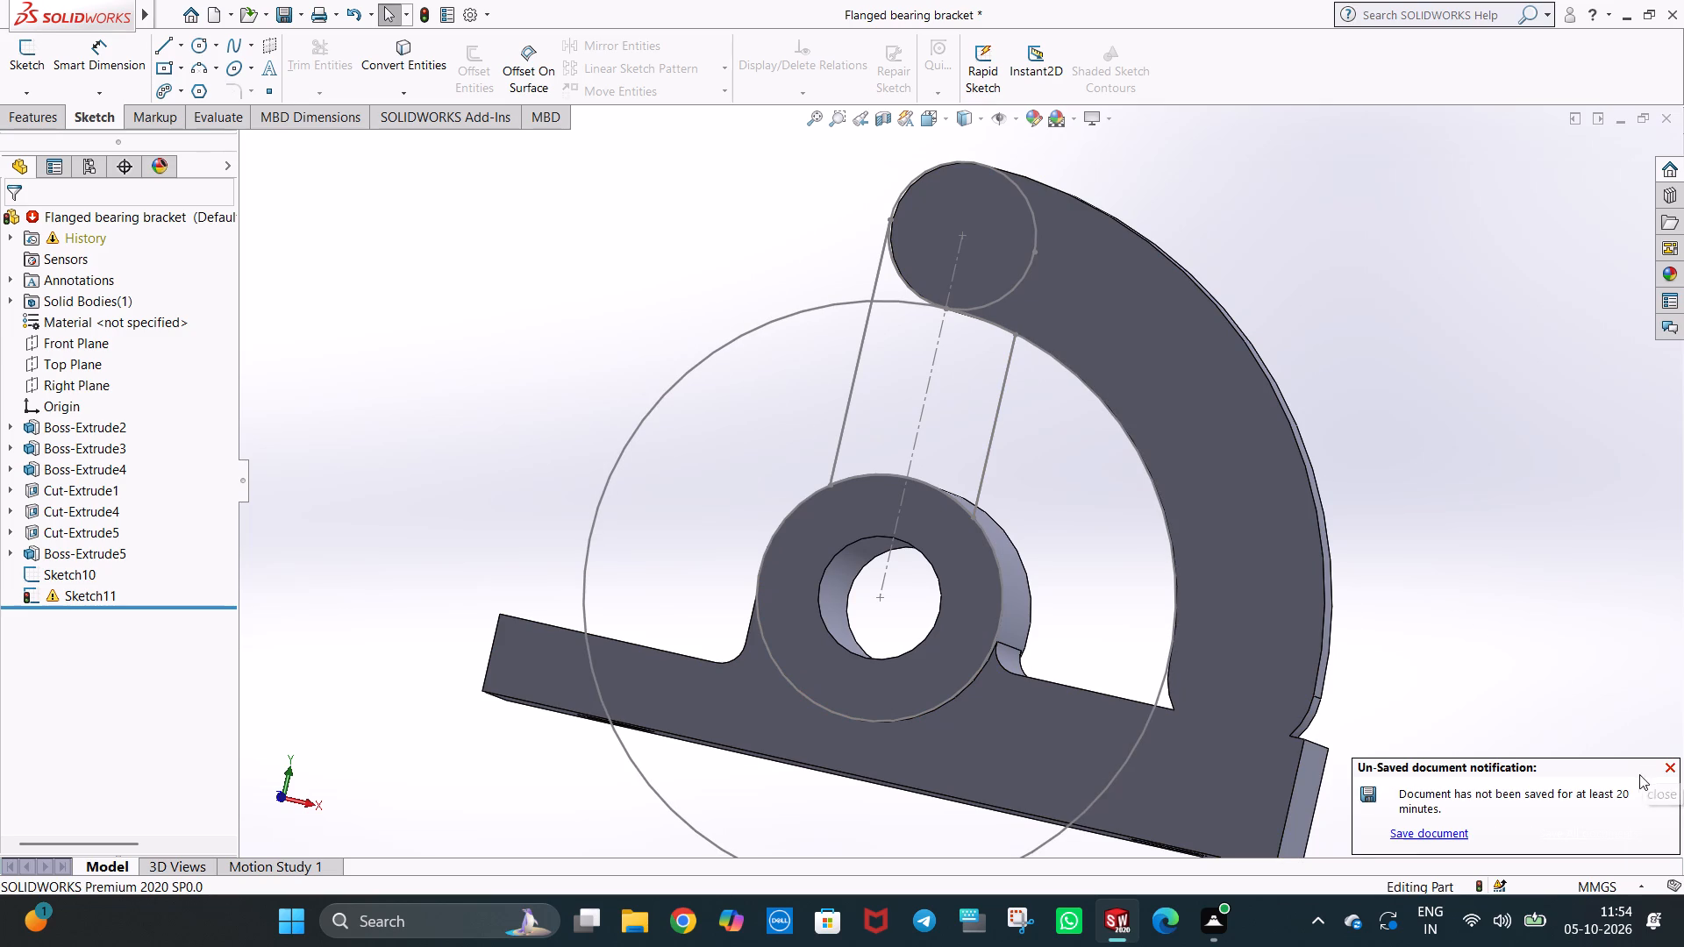
# Dismiss the unsaved document notification and save the bracket part.
pyautogui.click(1662, 768)
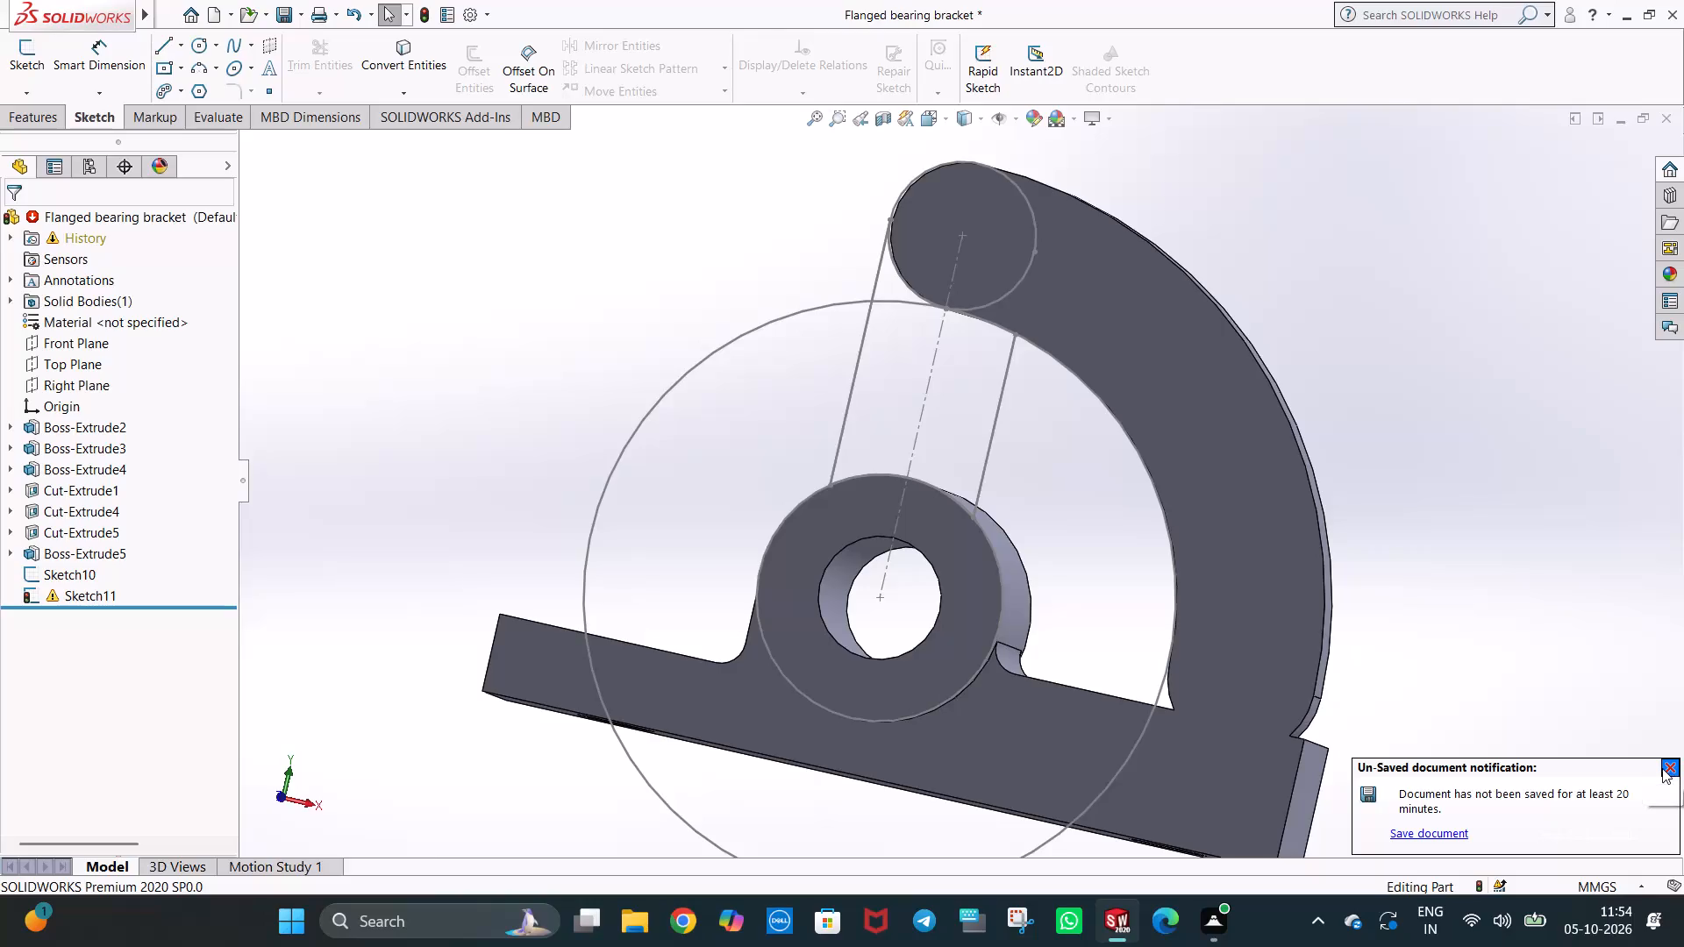
pyautogui.click(1400, 609)
pyautogui.hotkey('ctrl', 'z')
pyautogui.hotkey('ctrl', 's')
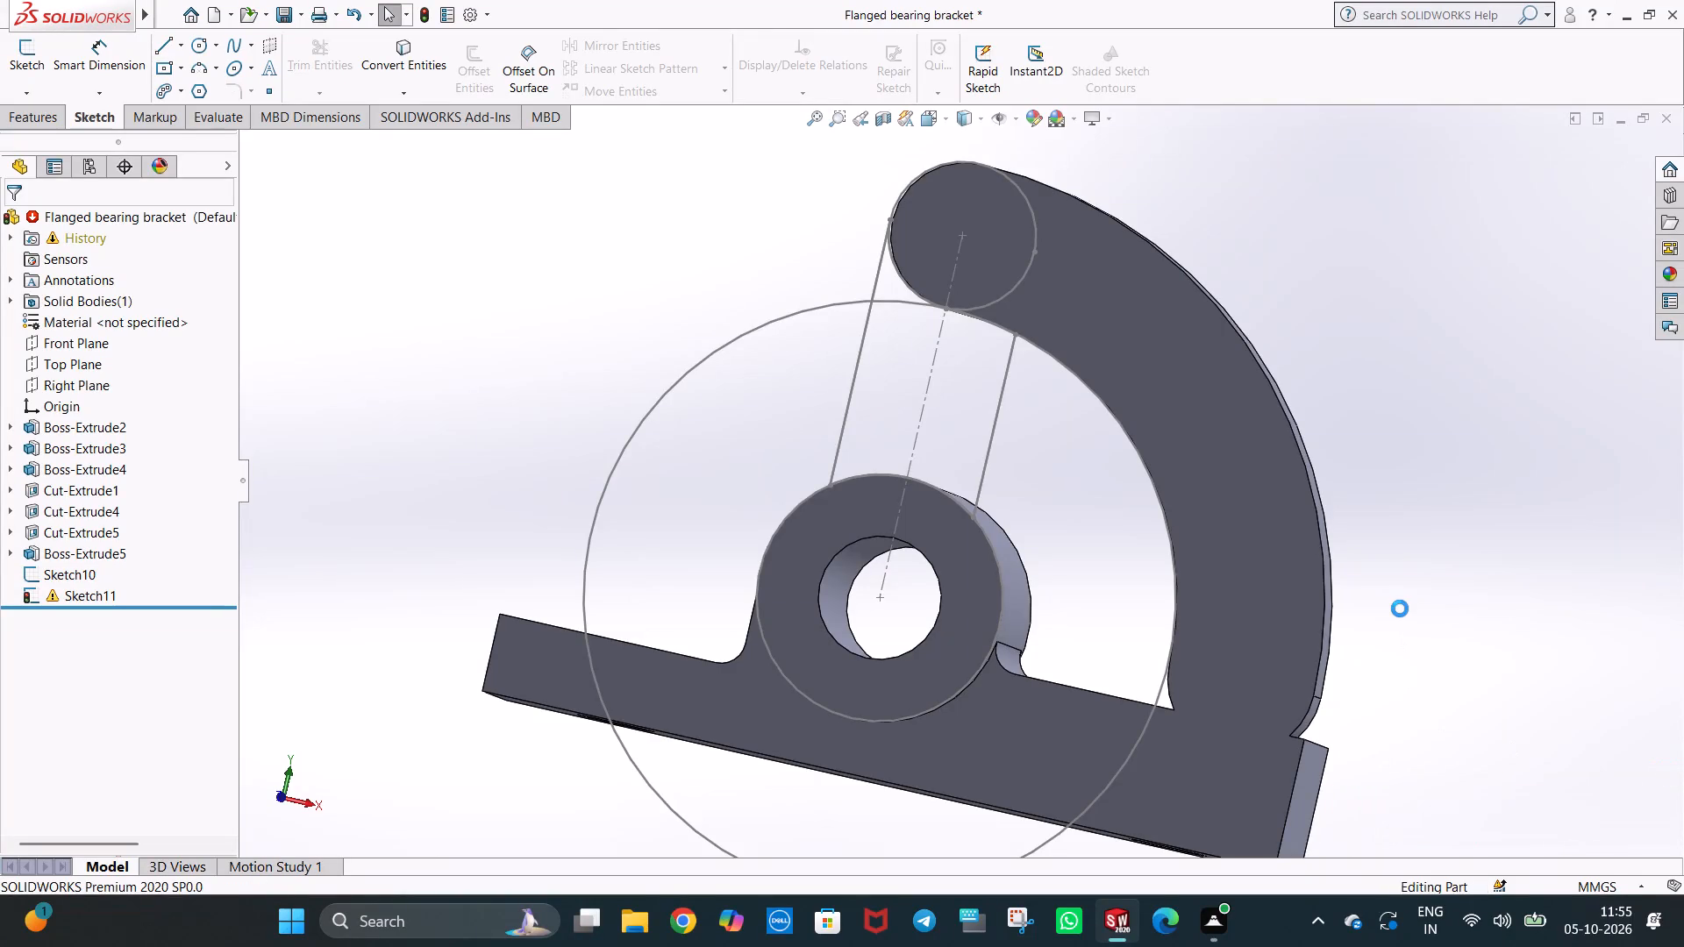
# Delete the recess sketch with the large circle and the link profile sketch between the bearing and the curved arm.
pyautogui.moveTo(1185, 481); pyautogui.dragTo(1288, 609, button='middle')
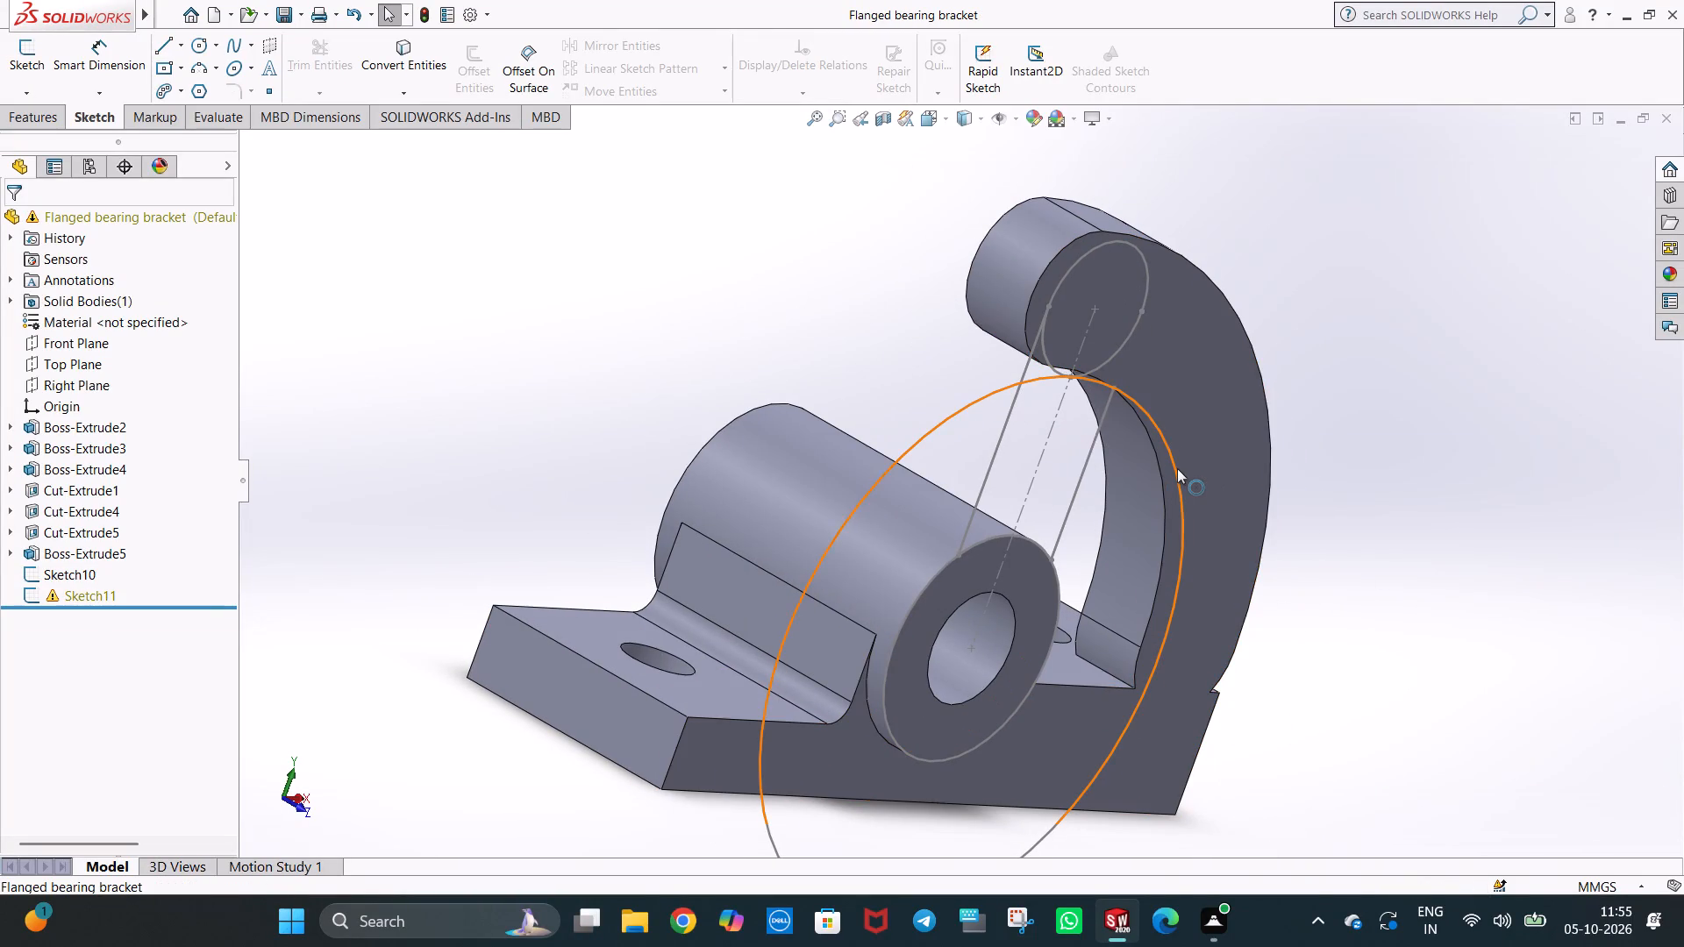
pyautogui.click(1177, 468)
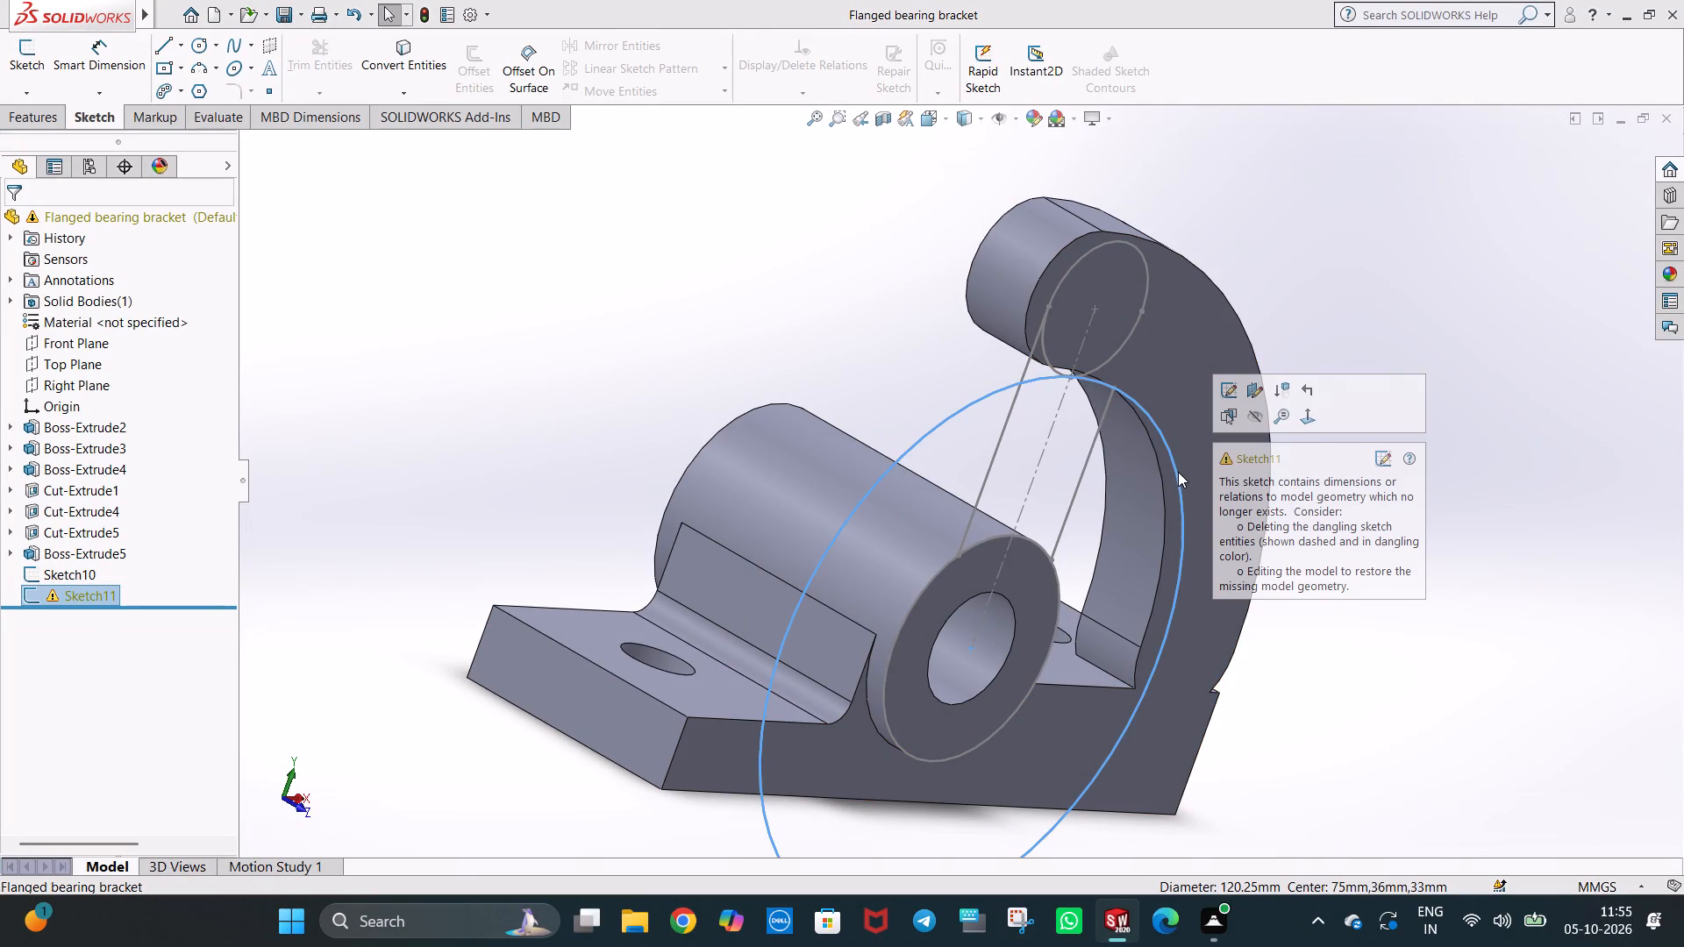
pyautogui.press('Delete')
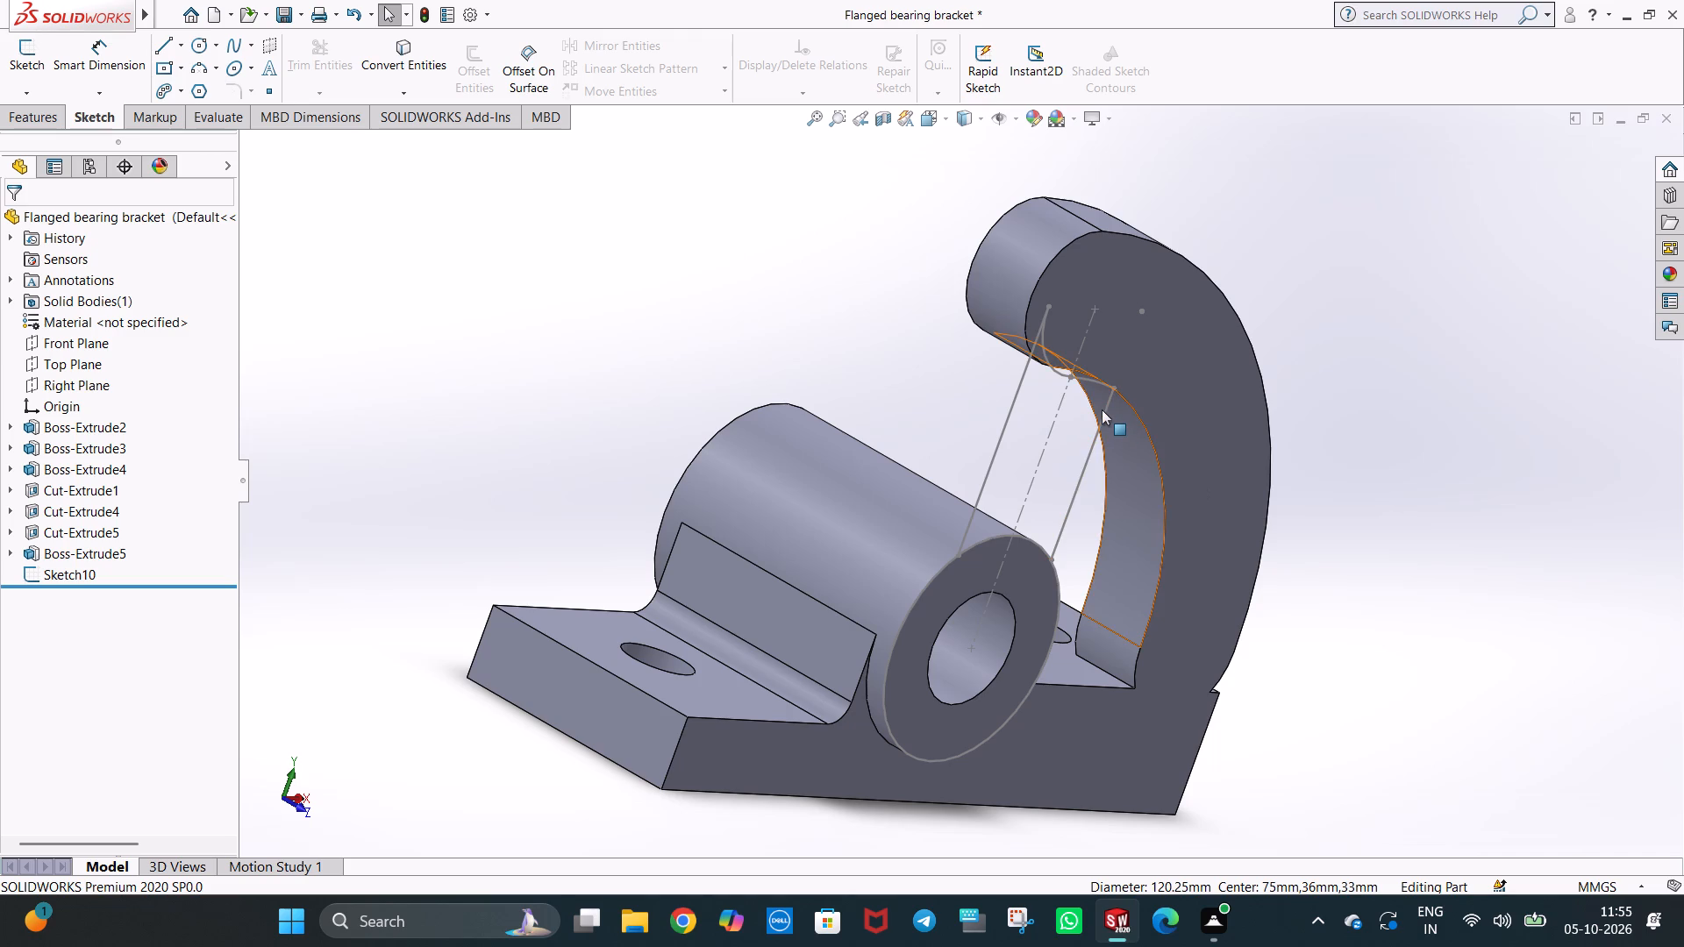
pyautogui.hotkey('ctrl', '1')
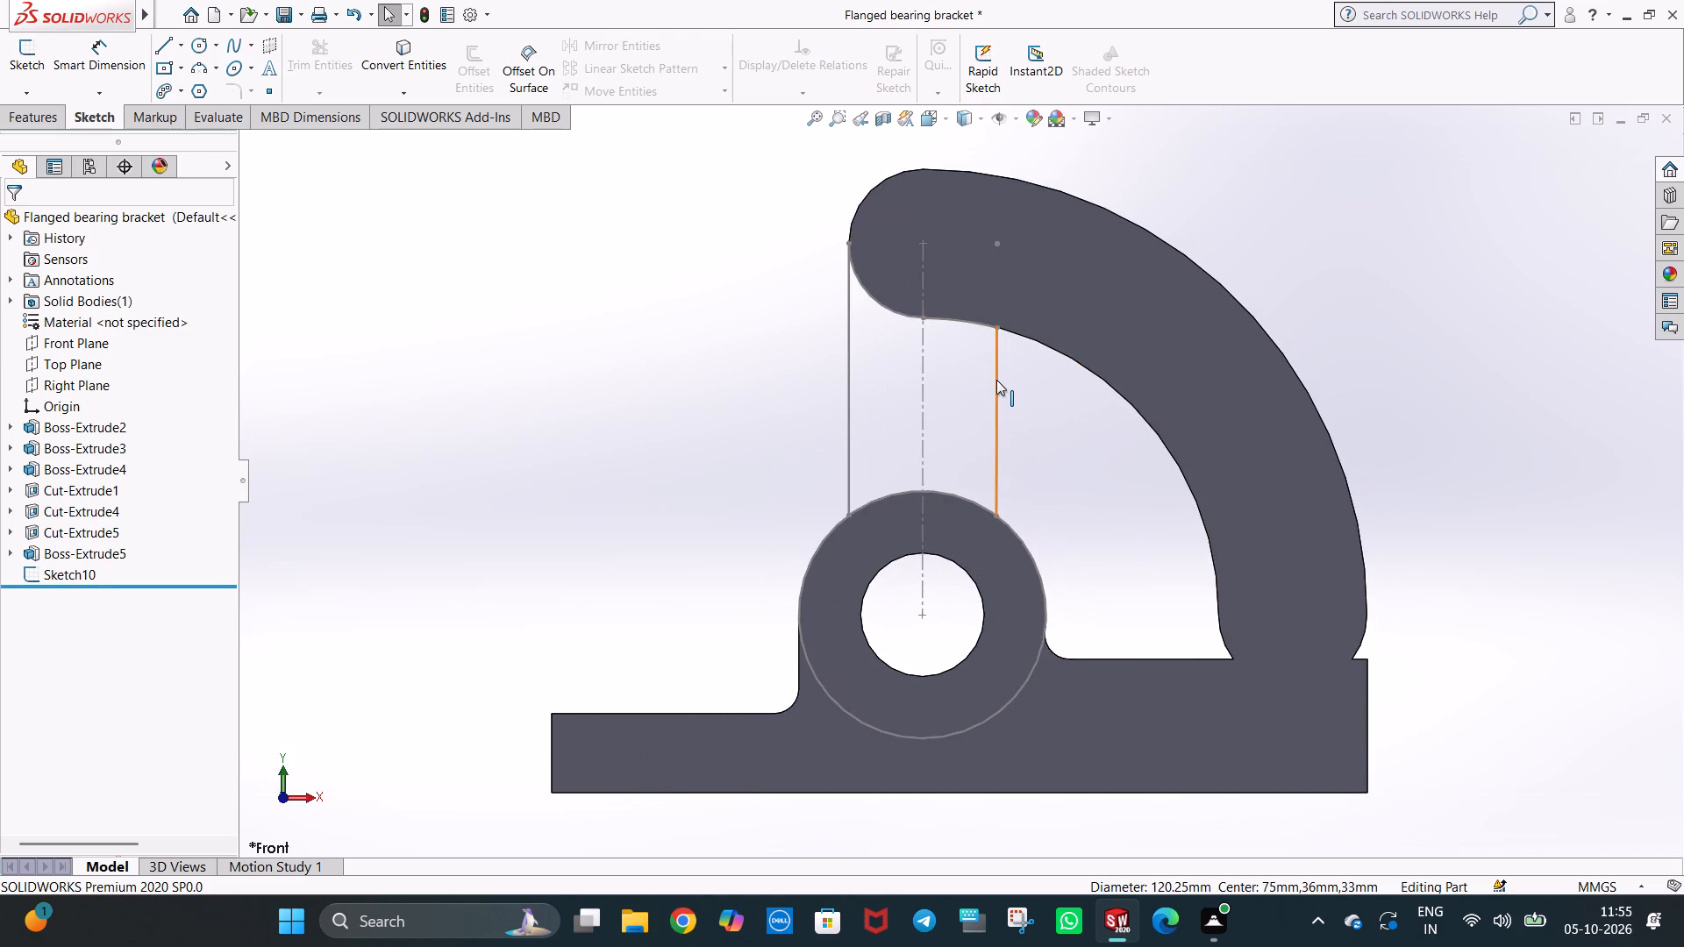
pyautogui.click(996, 380)
pyautogui.press('Delete')
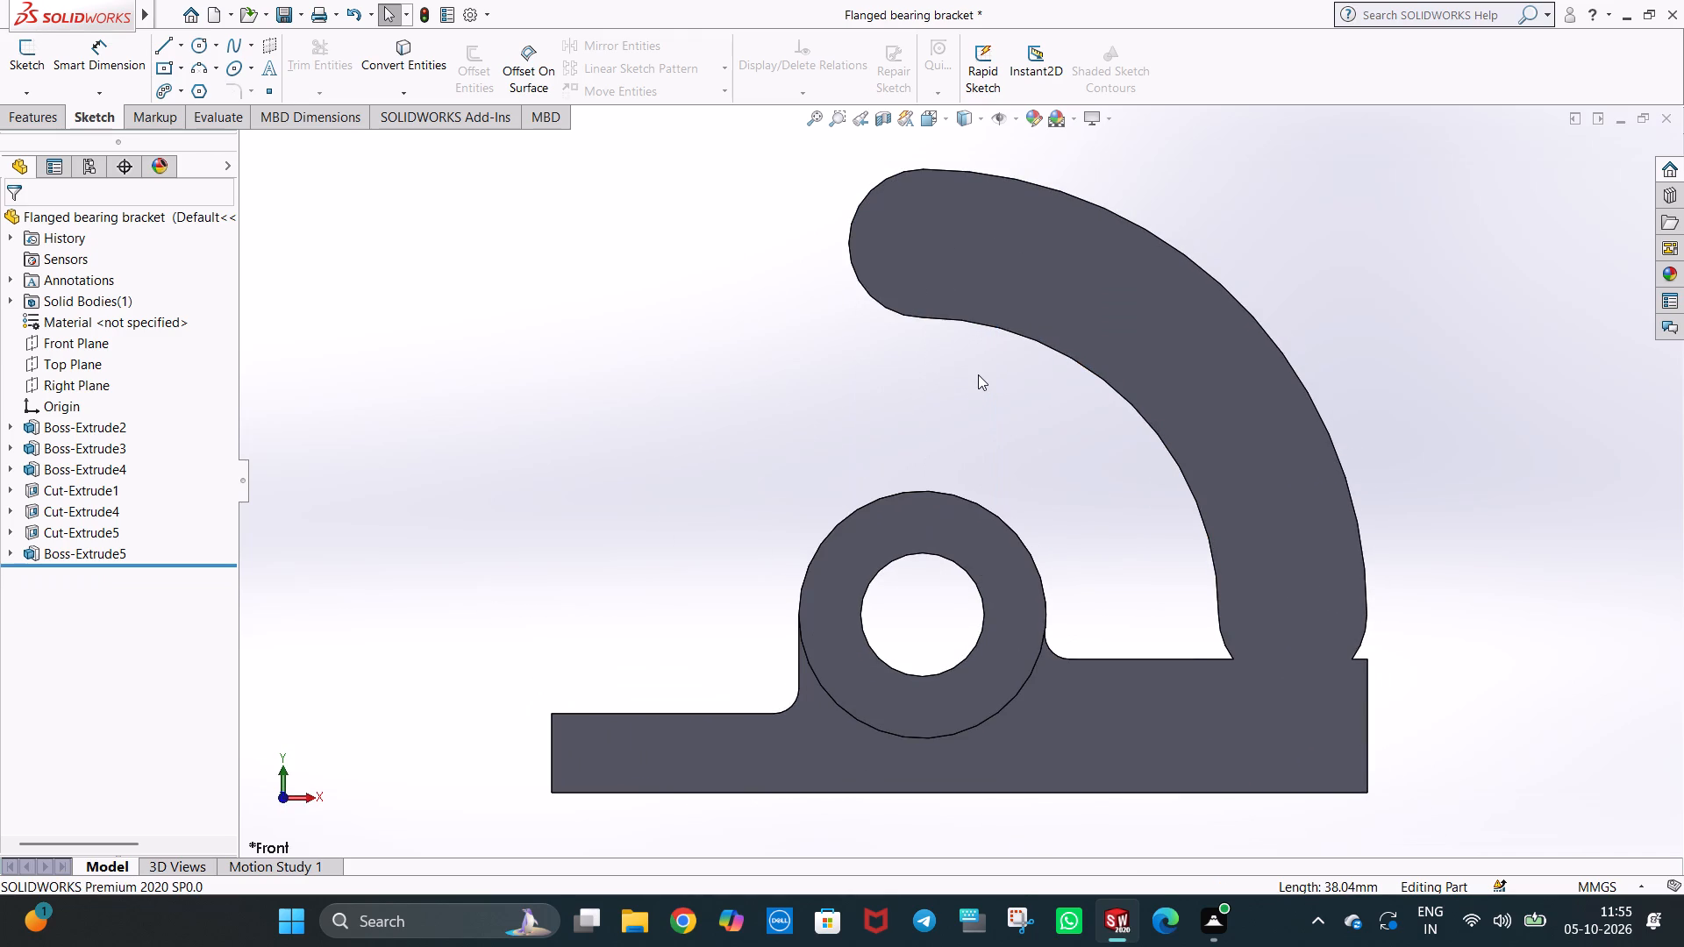
# Save the bracket part.
pyautogui.click(748, 340)
pyautogui.press('Escape')
pyautogui.hotkey('ctrl', 's')
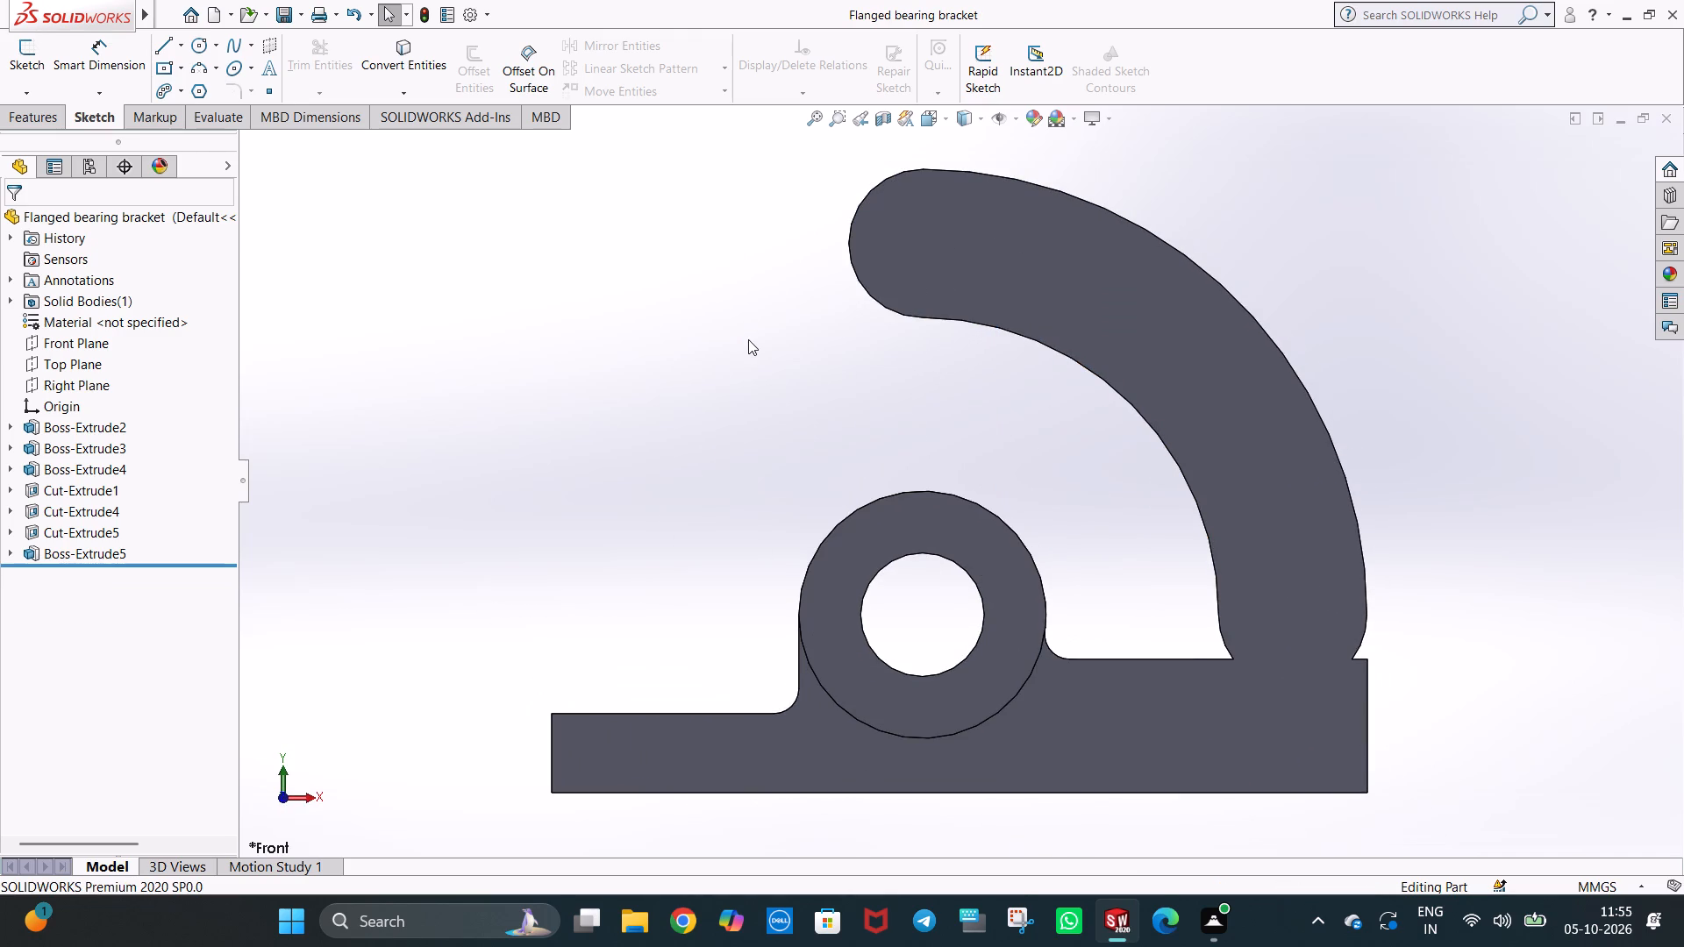
pyautogui.click(748, 339)
# Open a new sketch on the Right Plane, viewed from the model's left side.
pyautogui.hotkey('ctrl', '5')
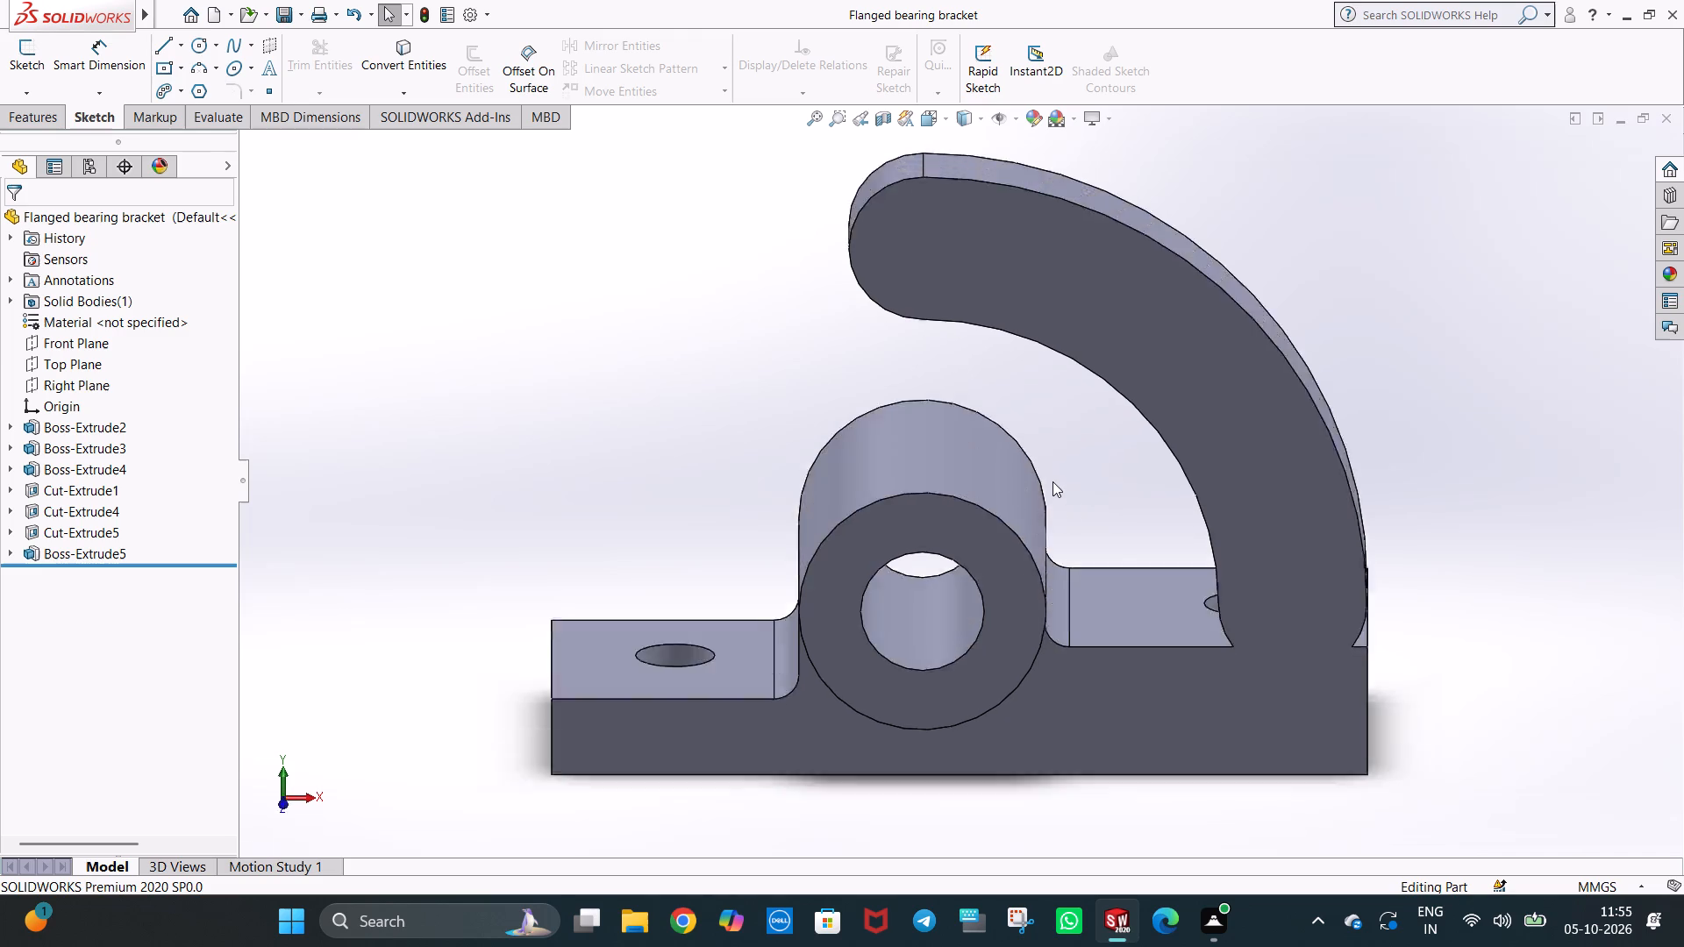
pyautogui.hotkey('ctrl', '4')
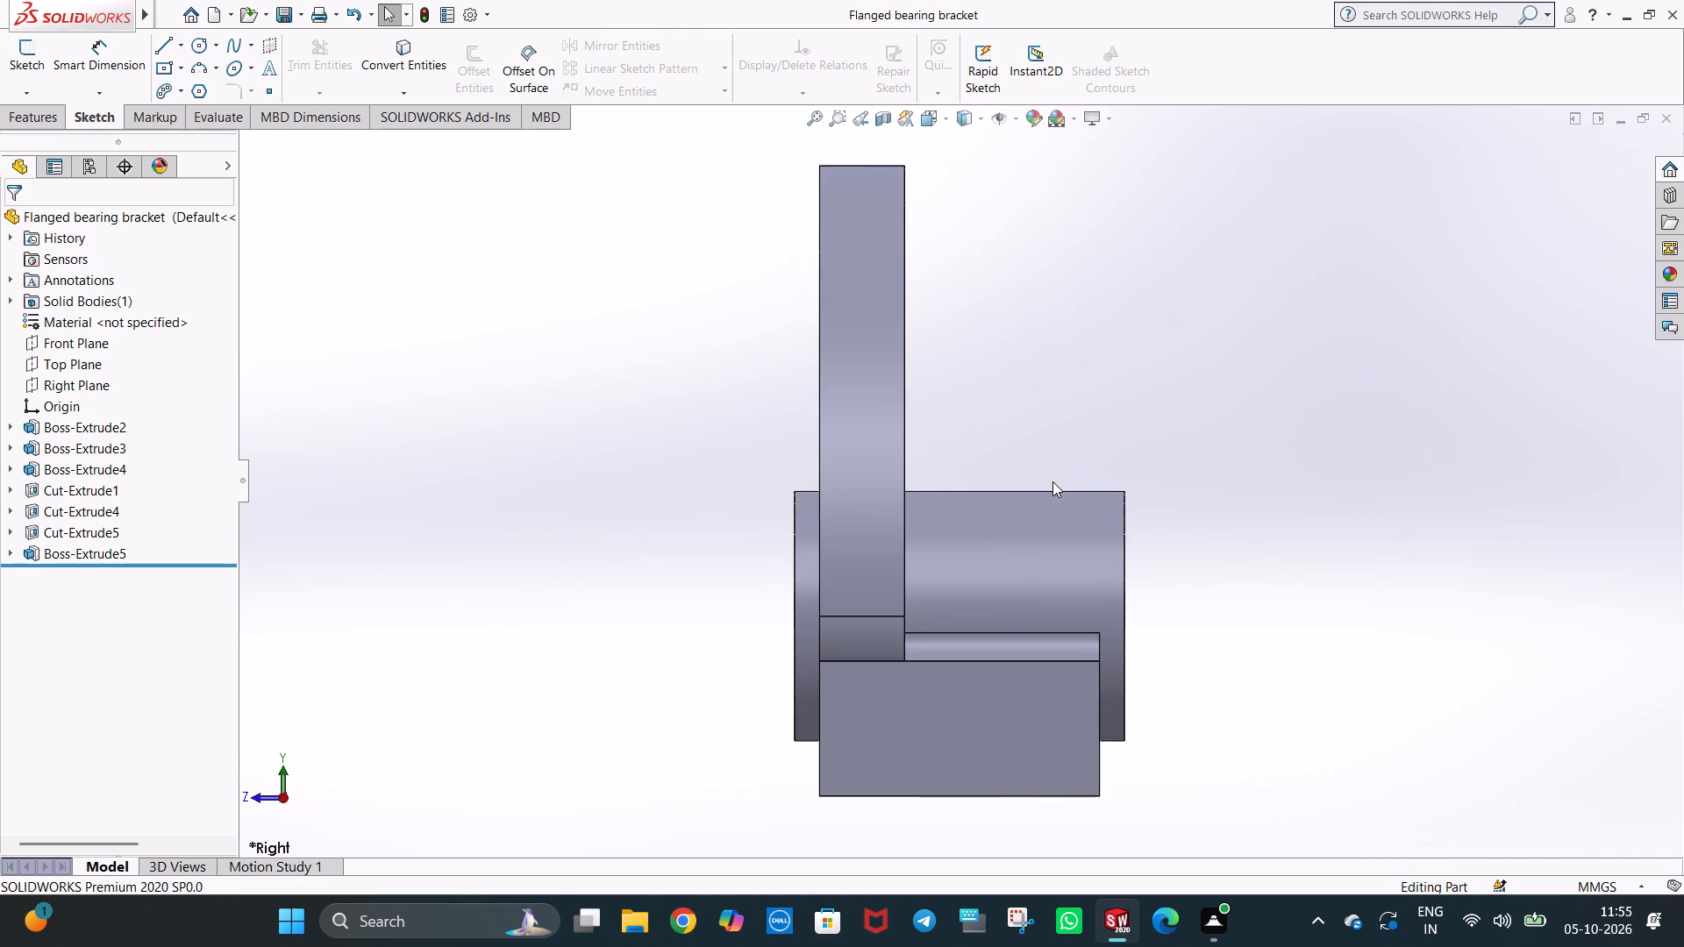
pyautogui.hotkey('ctrl', '4')
pyautogui.hotkey('ctrl', '3')
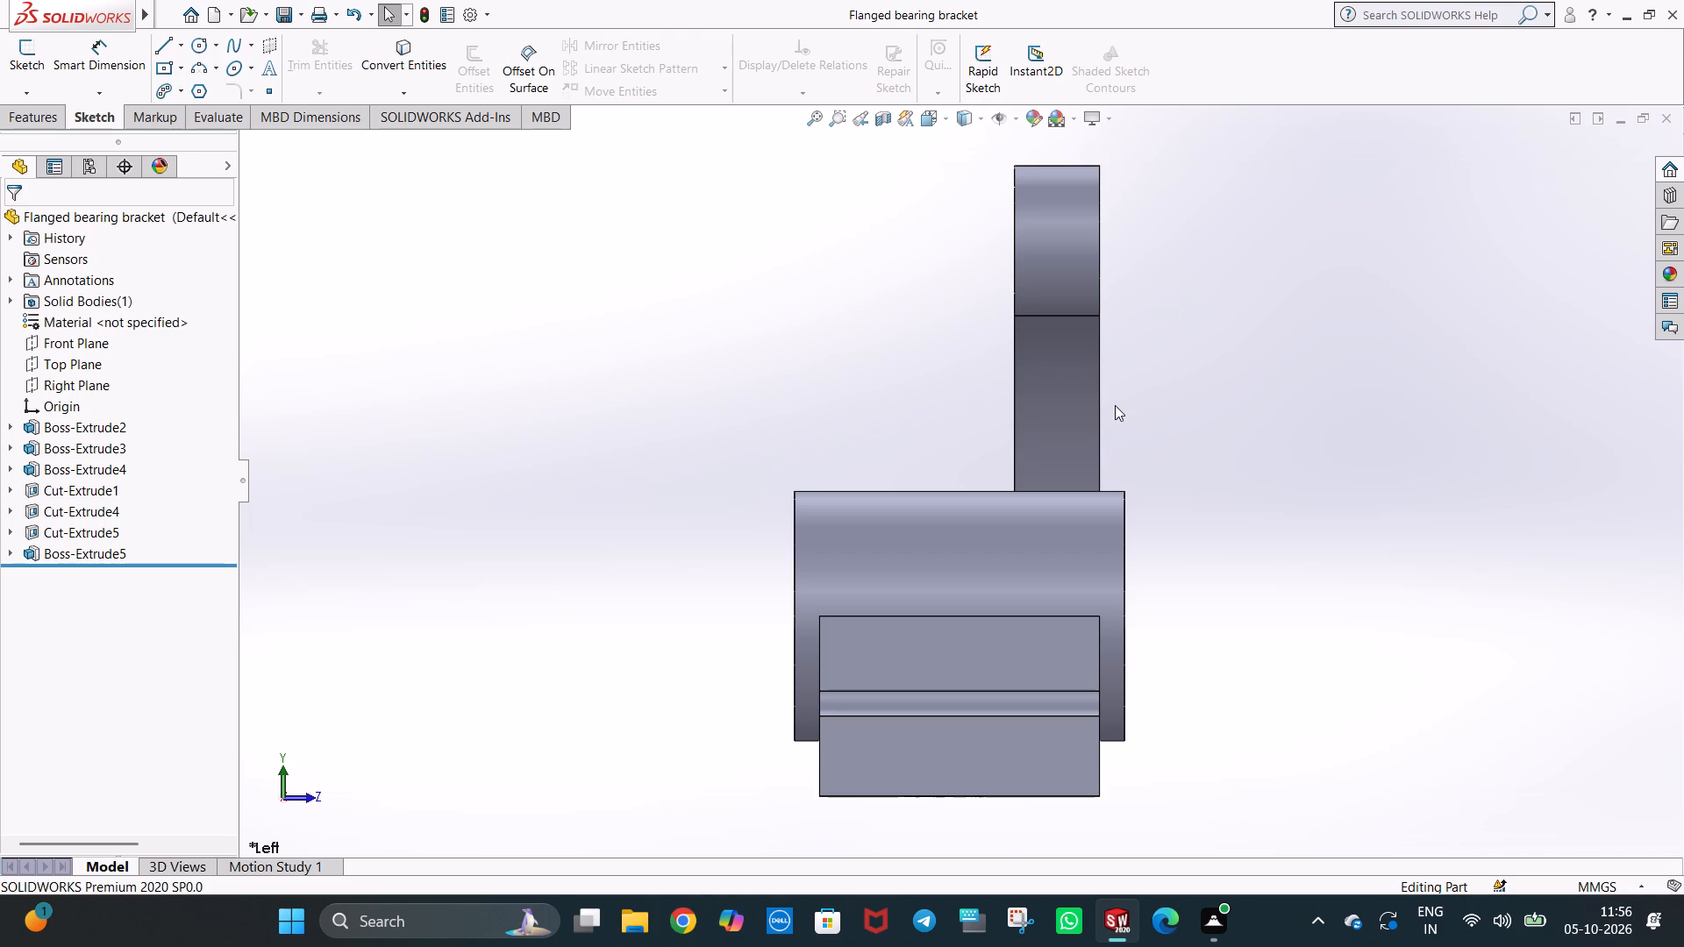
pyautogui.click(168, 39)
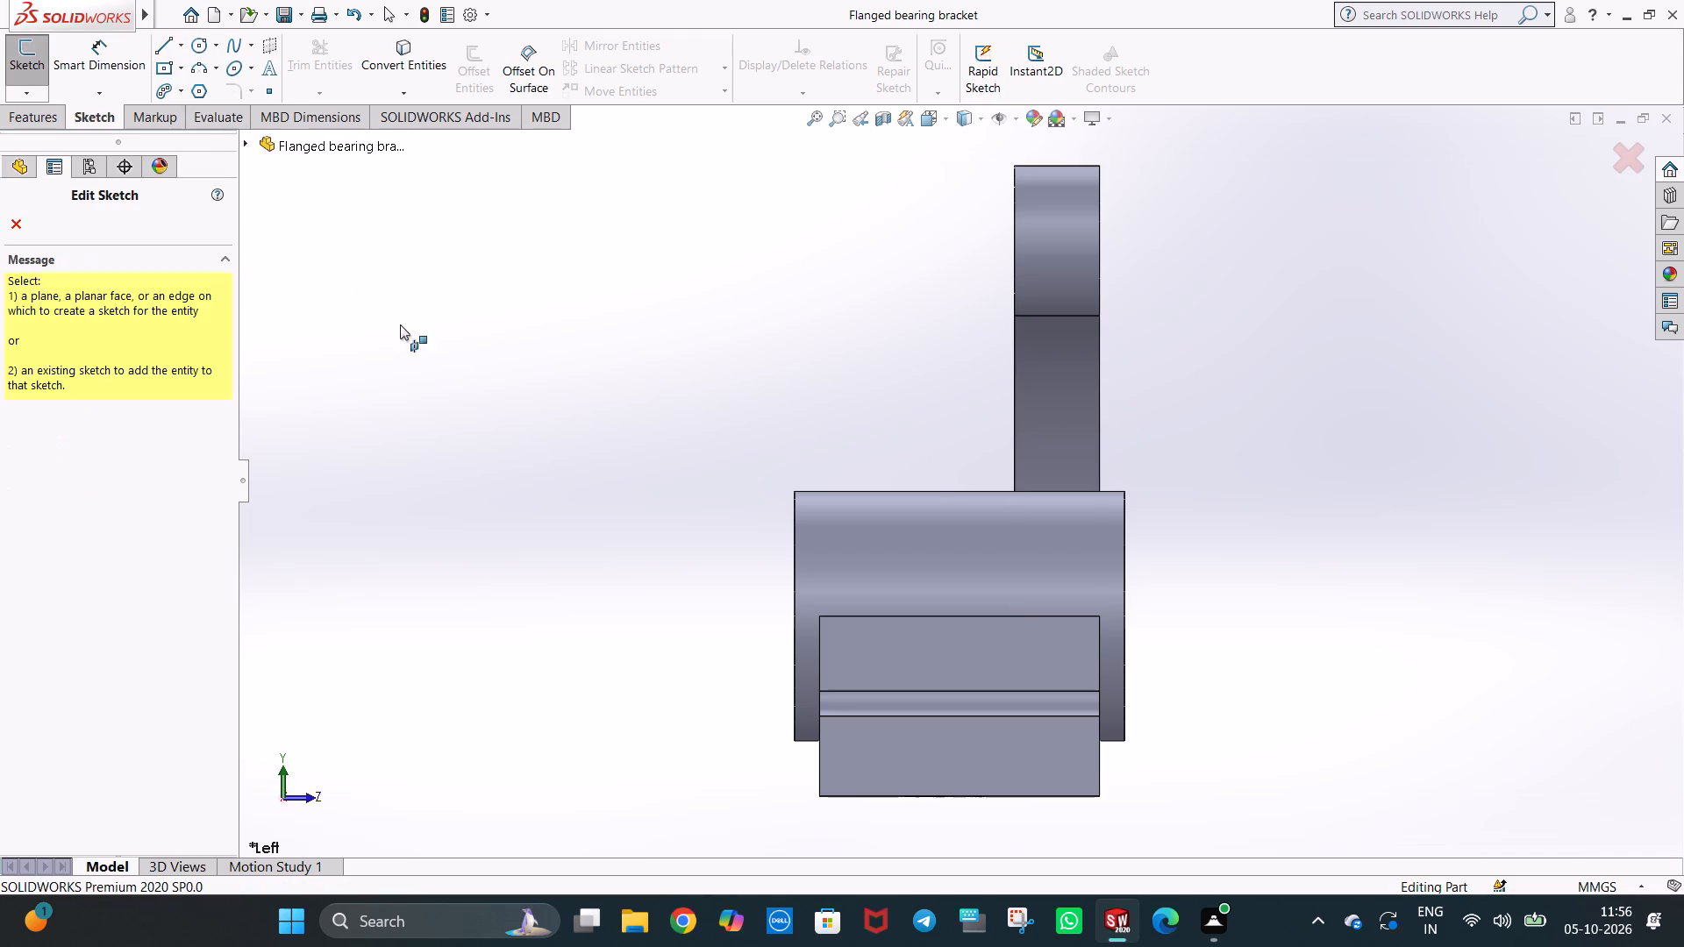
pyautogui.press('Escape')
pyautogui.press('Escape')
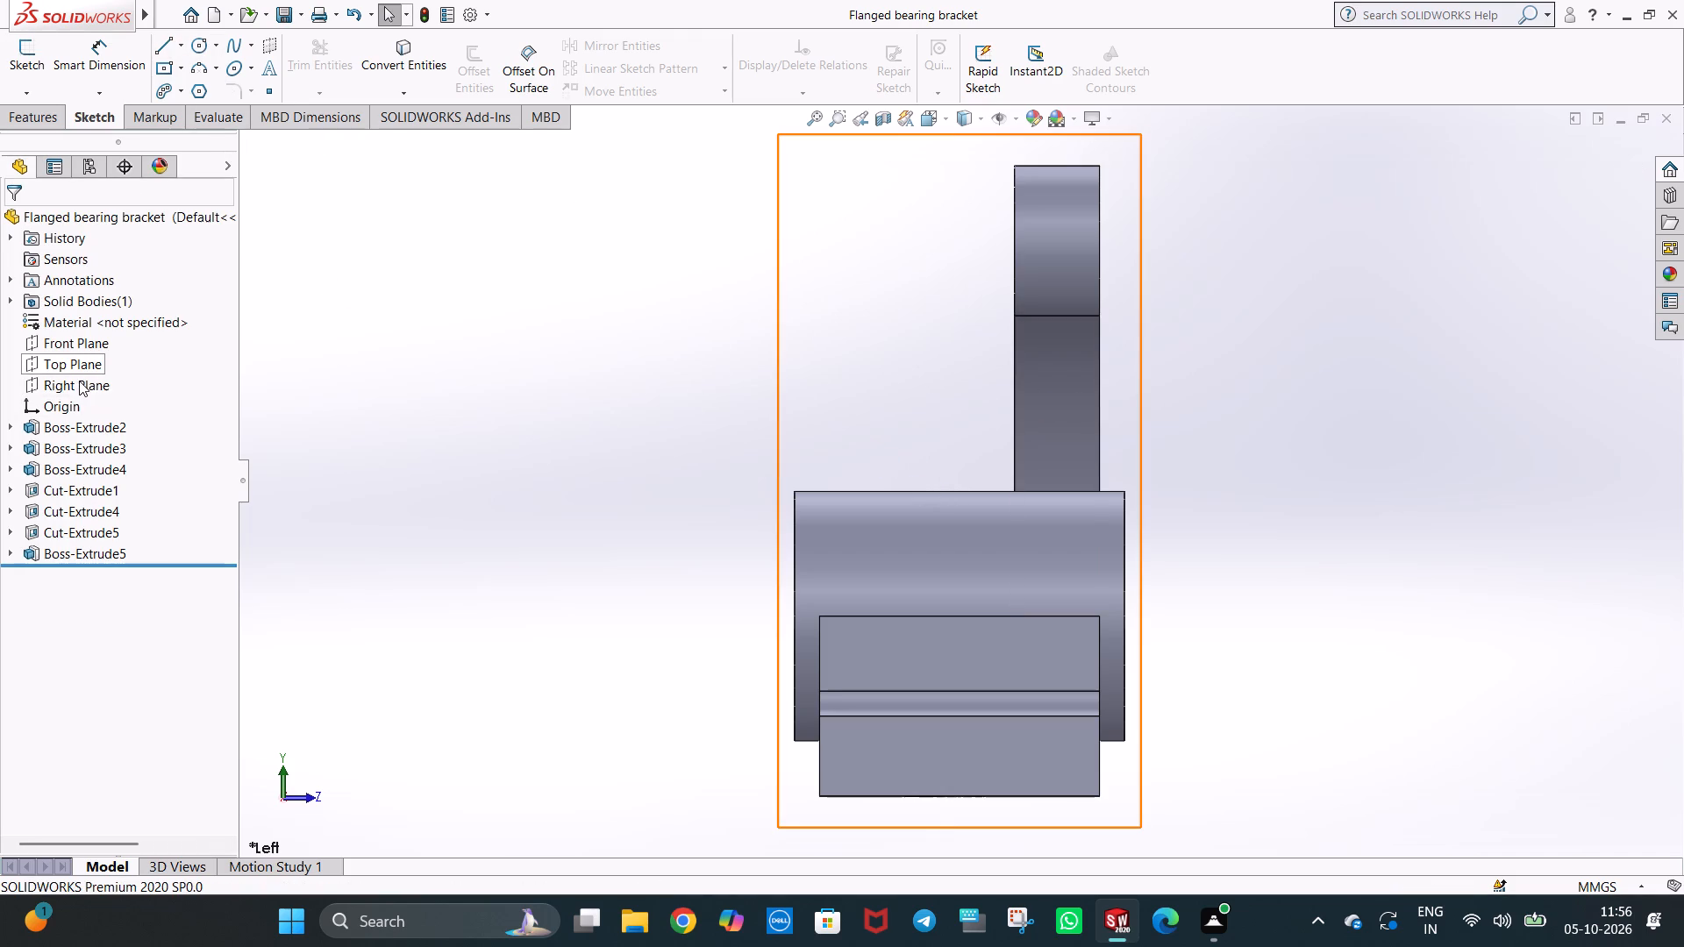
pyautogui.click(79, 381)
pyautogui.click(88, 355)
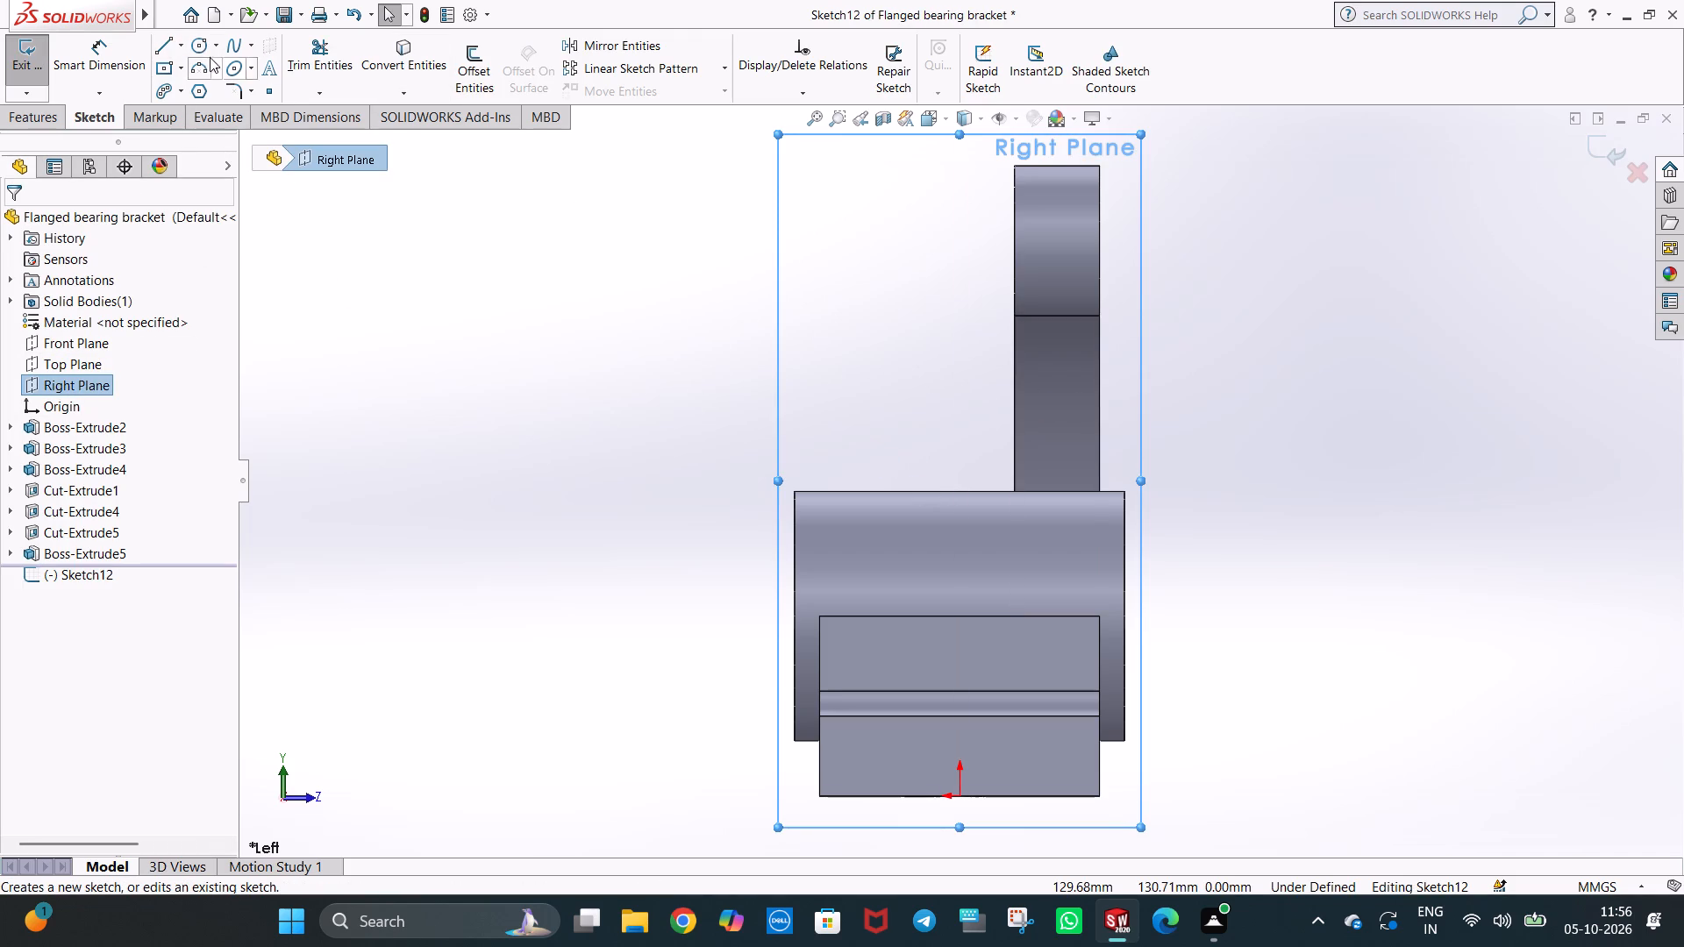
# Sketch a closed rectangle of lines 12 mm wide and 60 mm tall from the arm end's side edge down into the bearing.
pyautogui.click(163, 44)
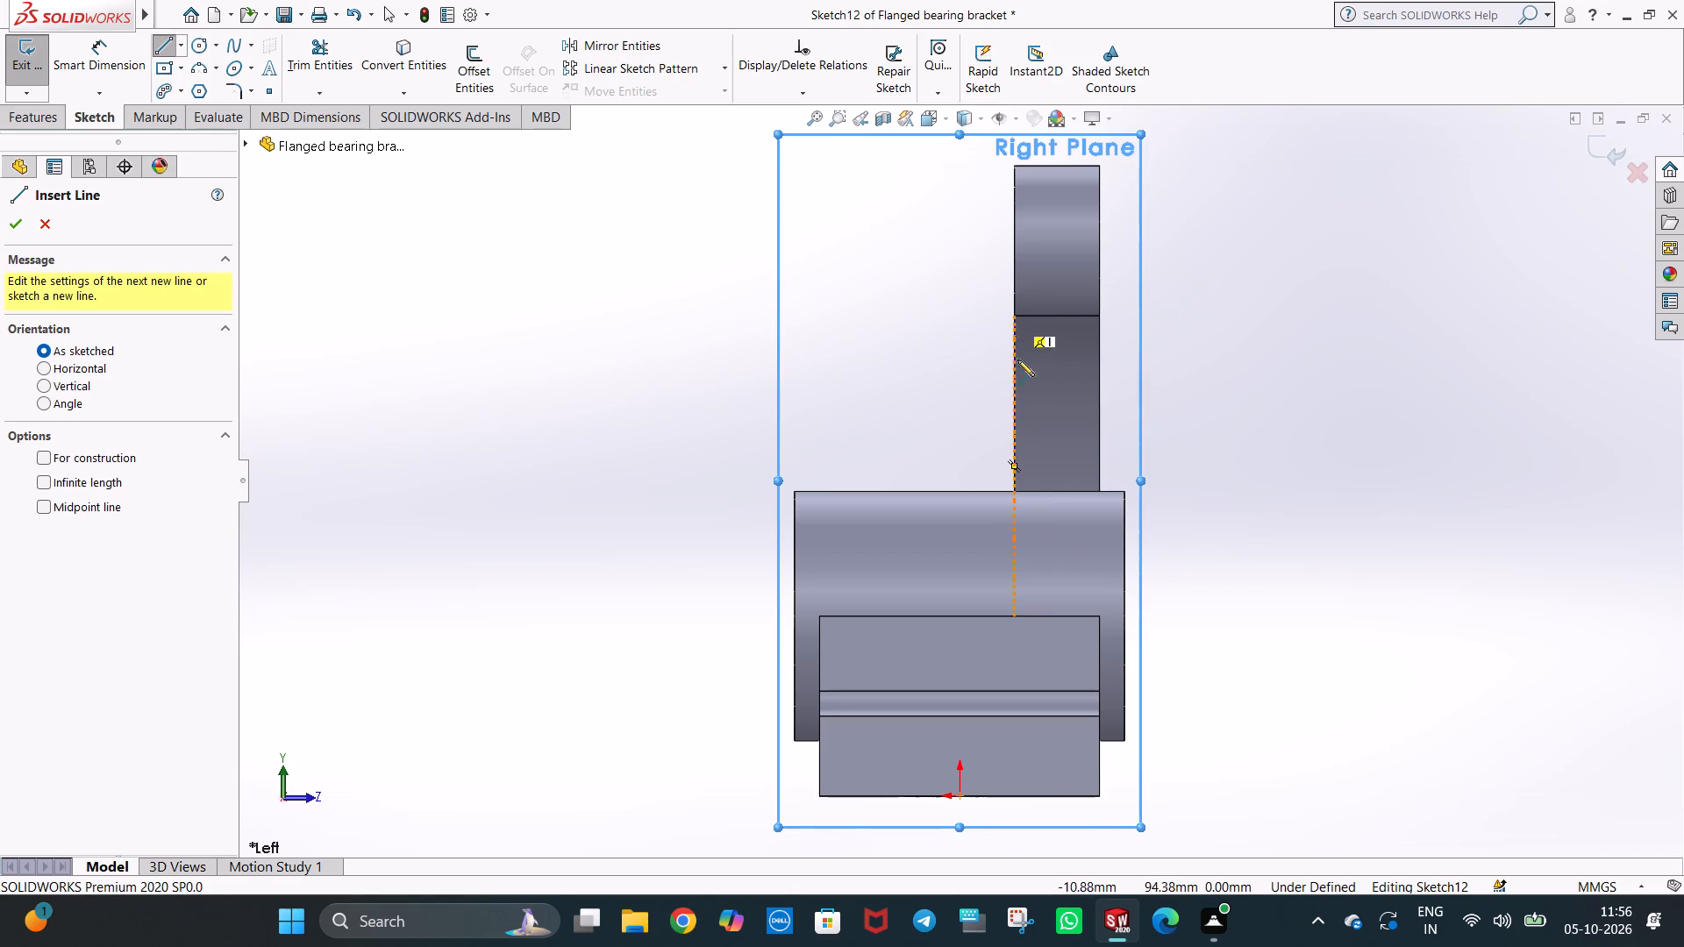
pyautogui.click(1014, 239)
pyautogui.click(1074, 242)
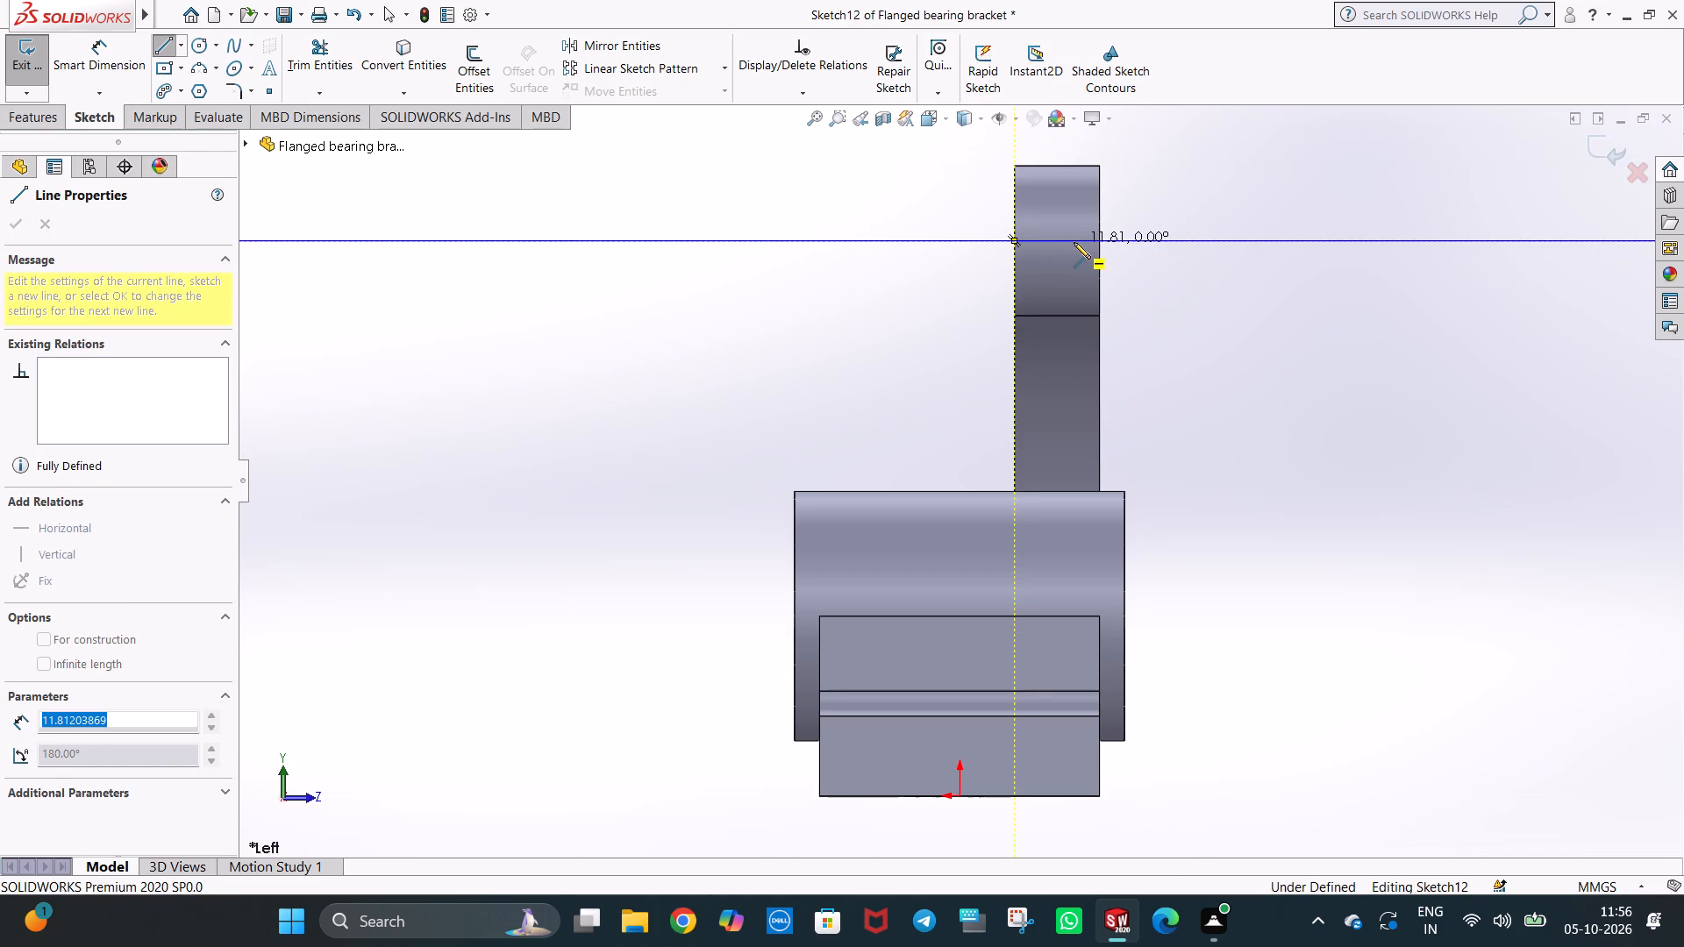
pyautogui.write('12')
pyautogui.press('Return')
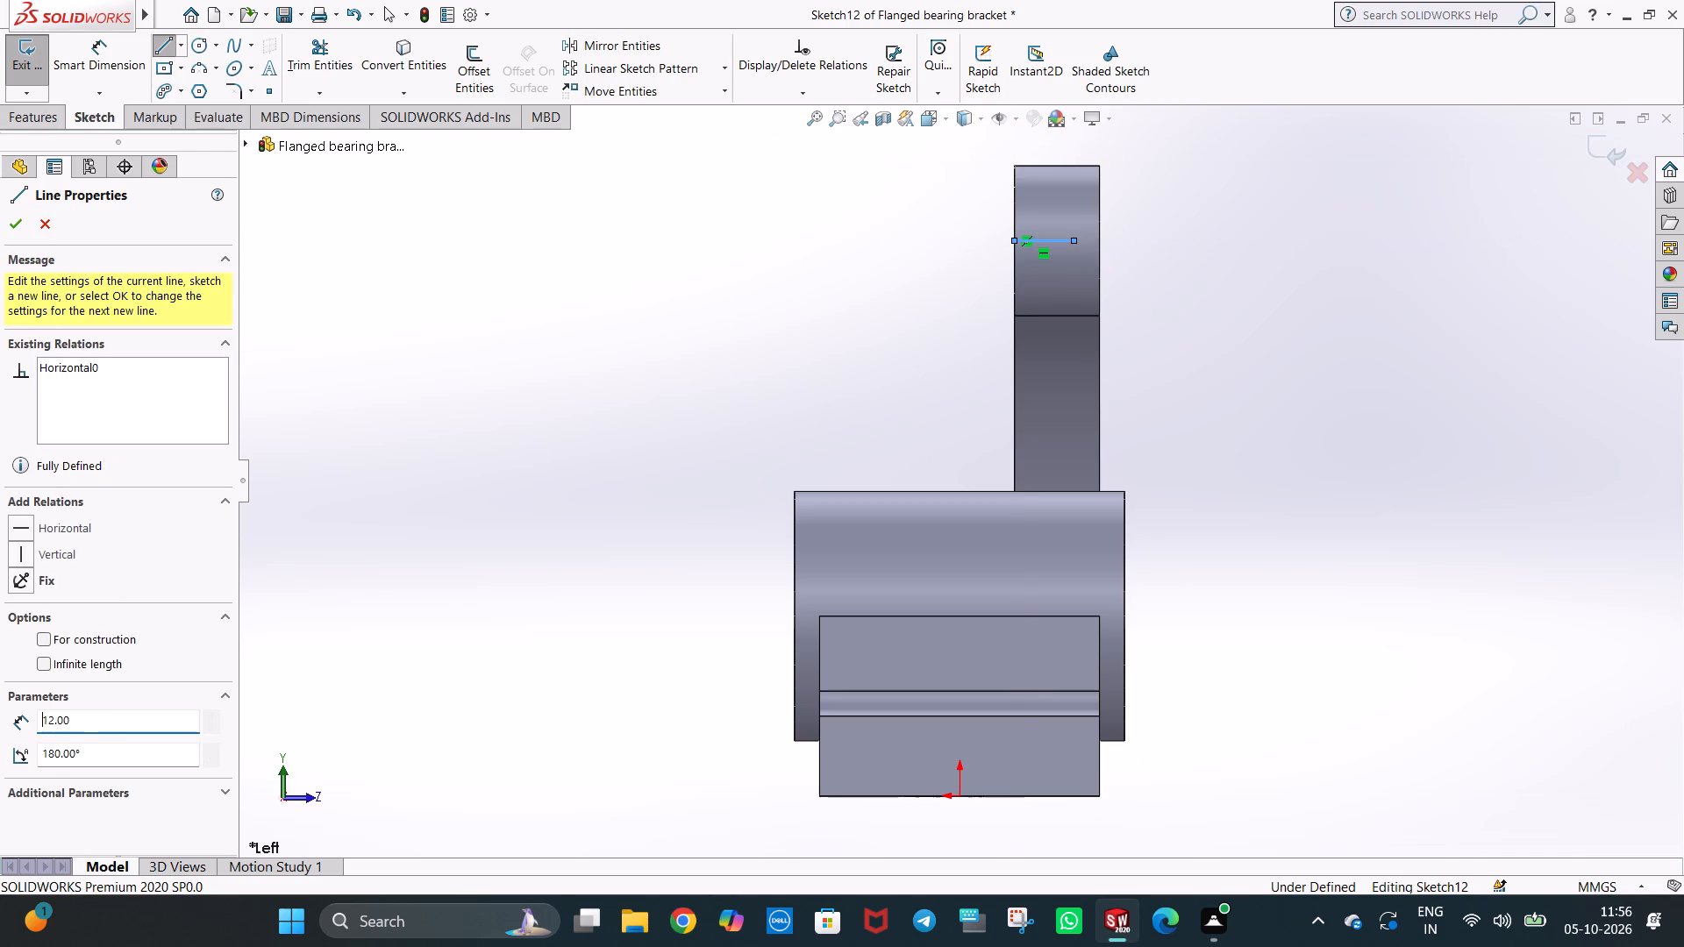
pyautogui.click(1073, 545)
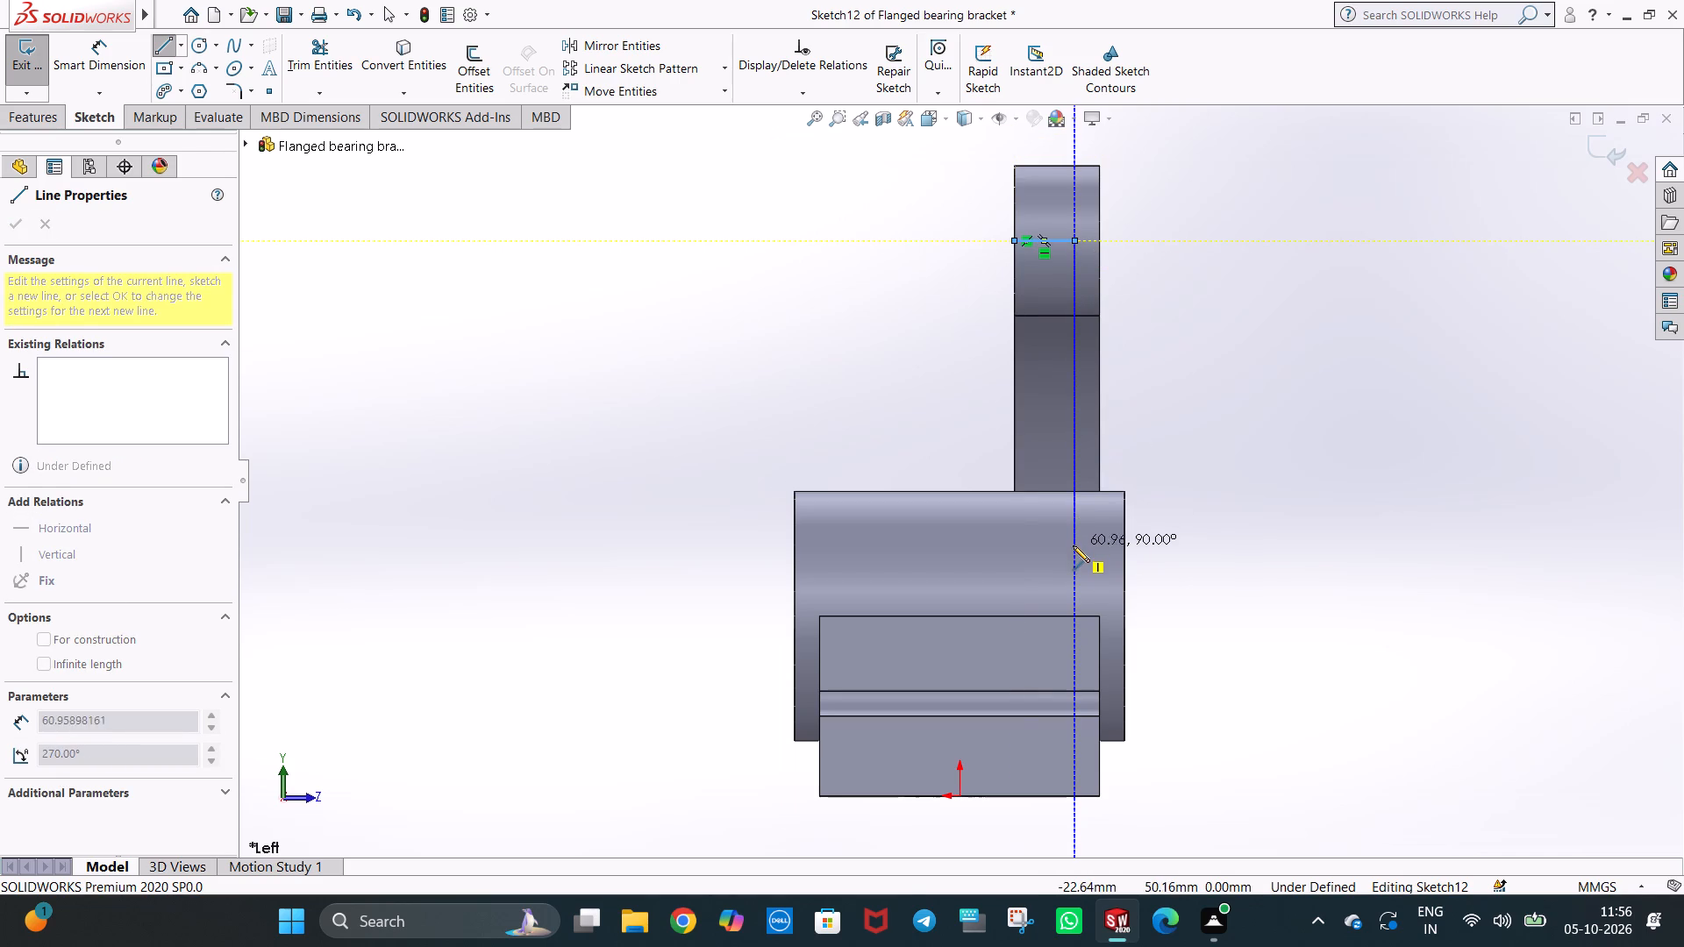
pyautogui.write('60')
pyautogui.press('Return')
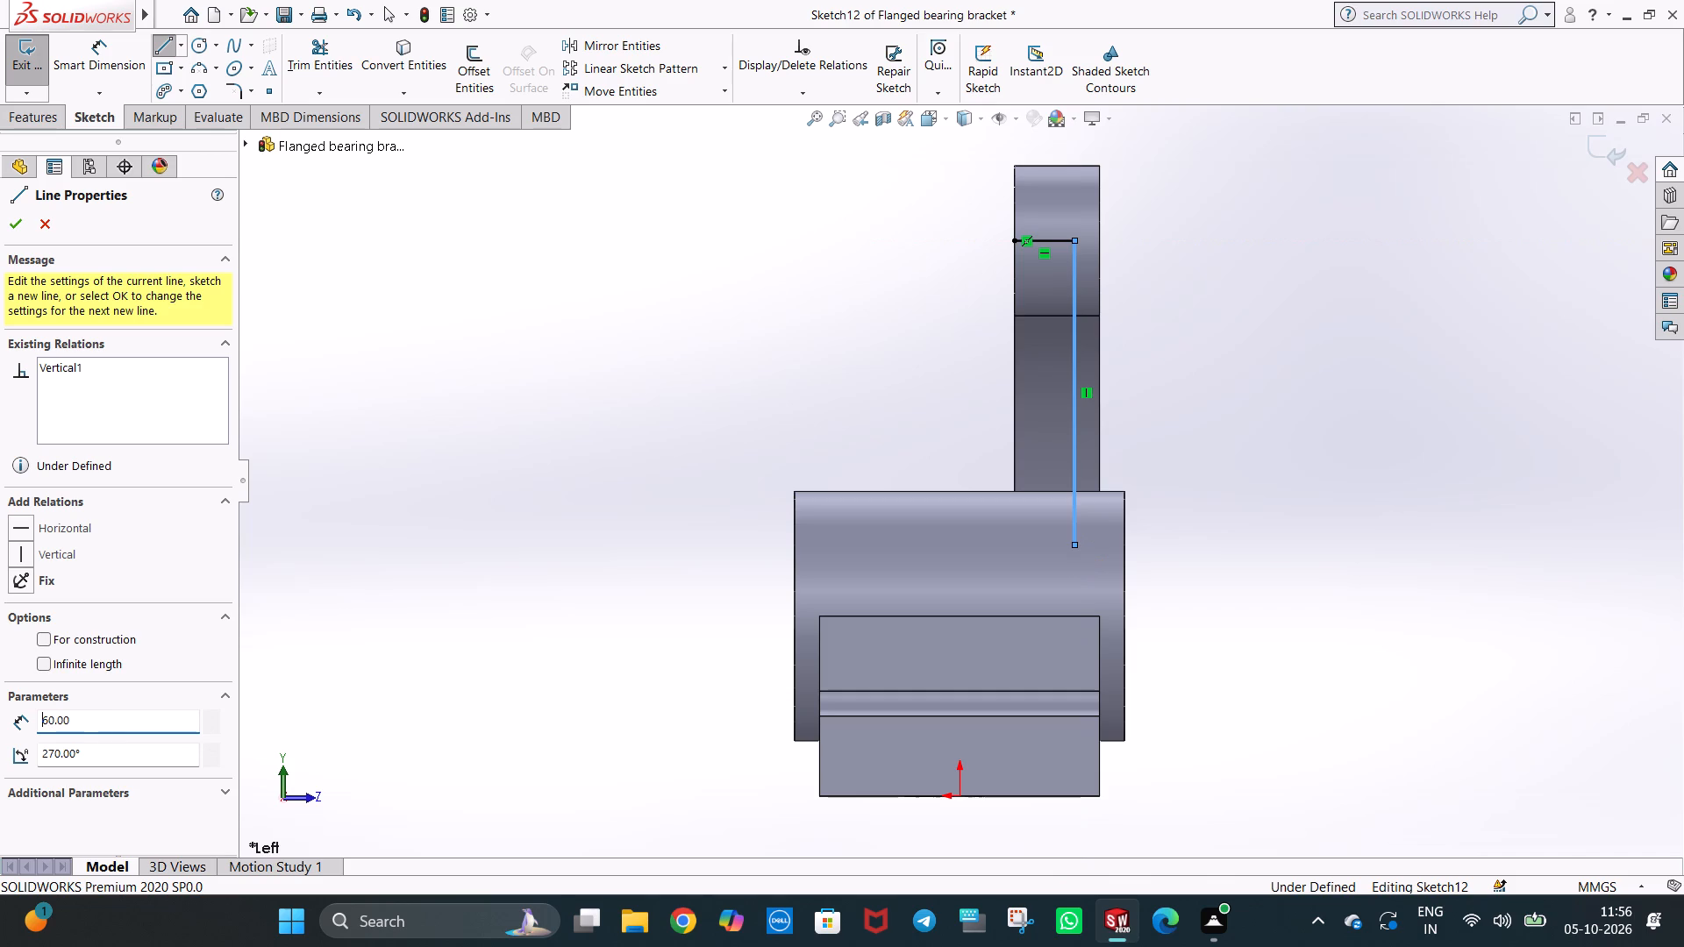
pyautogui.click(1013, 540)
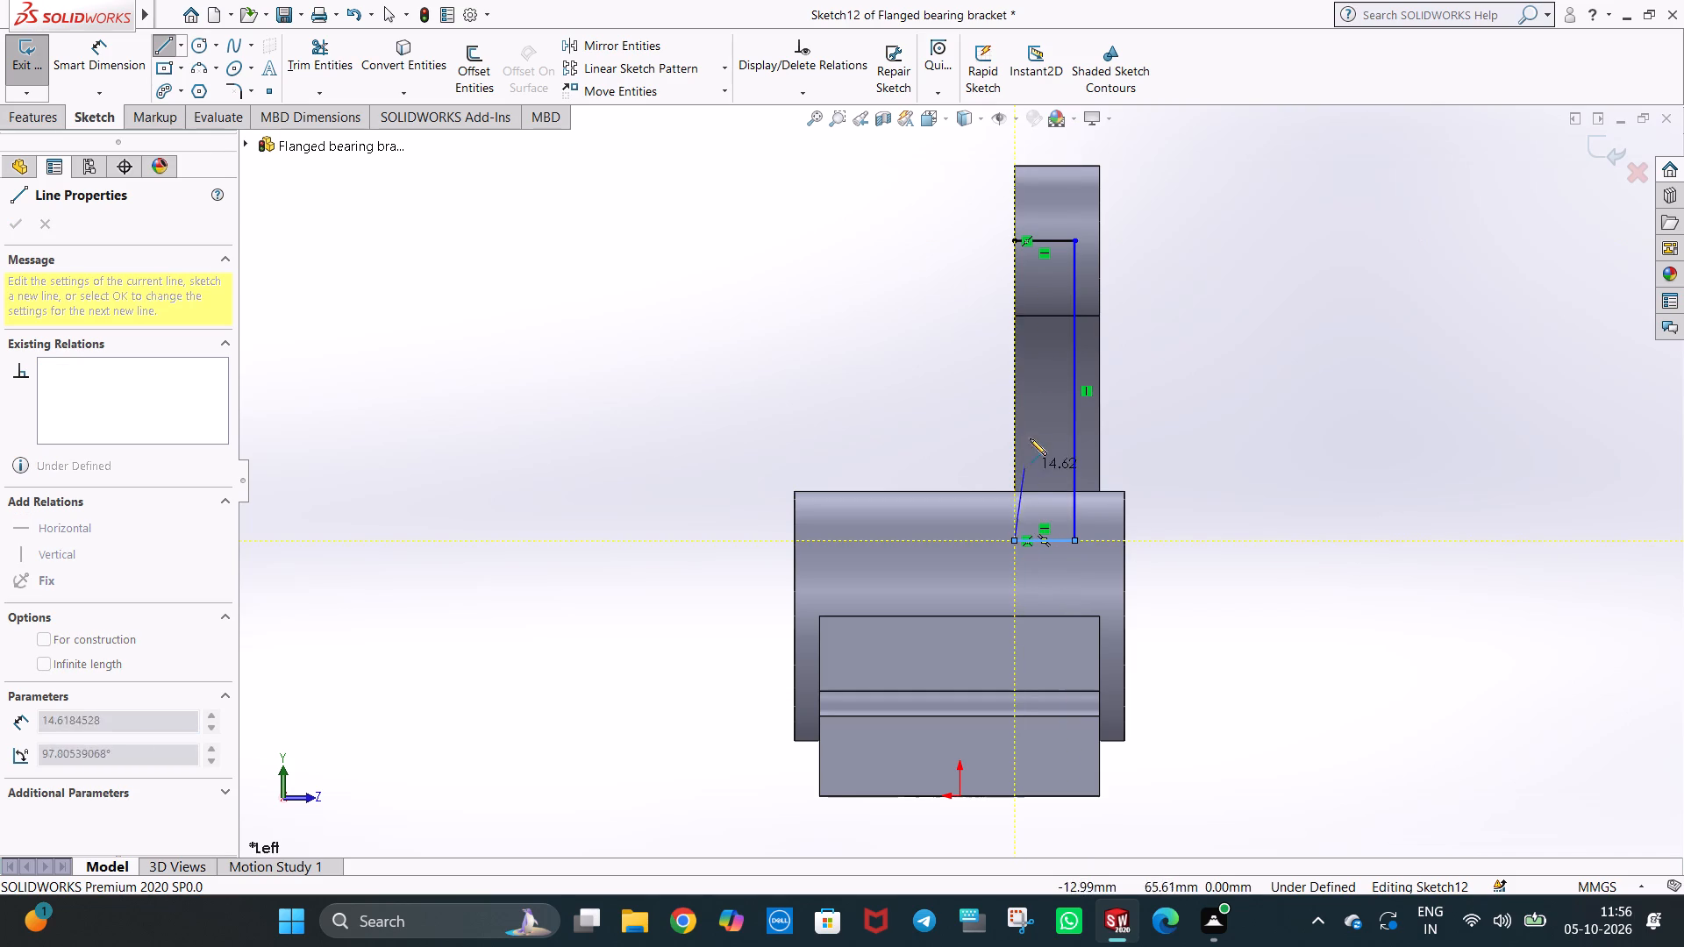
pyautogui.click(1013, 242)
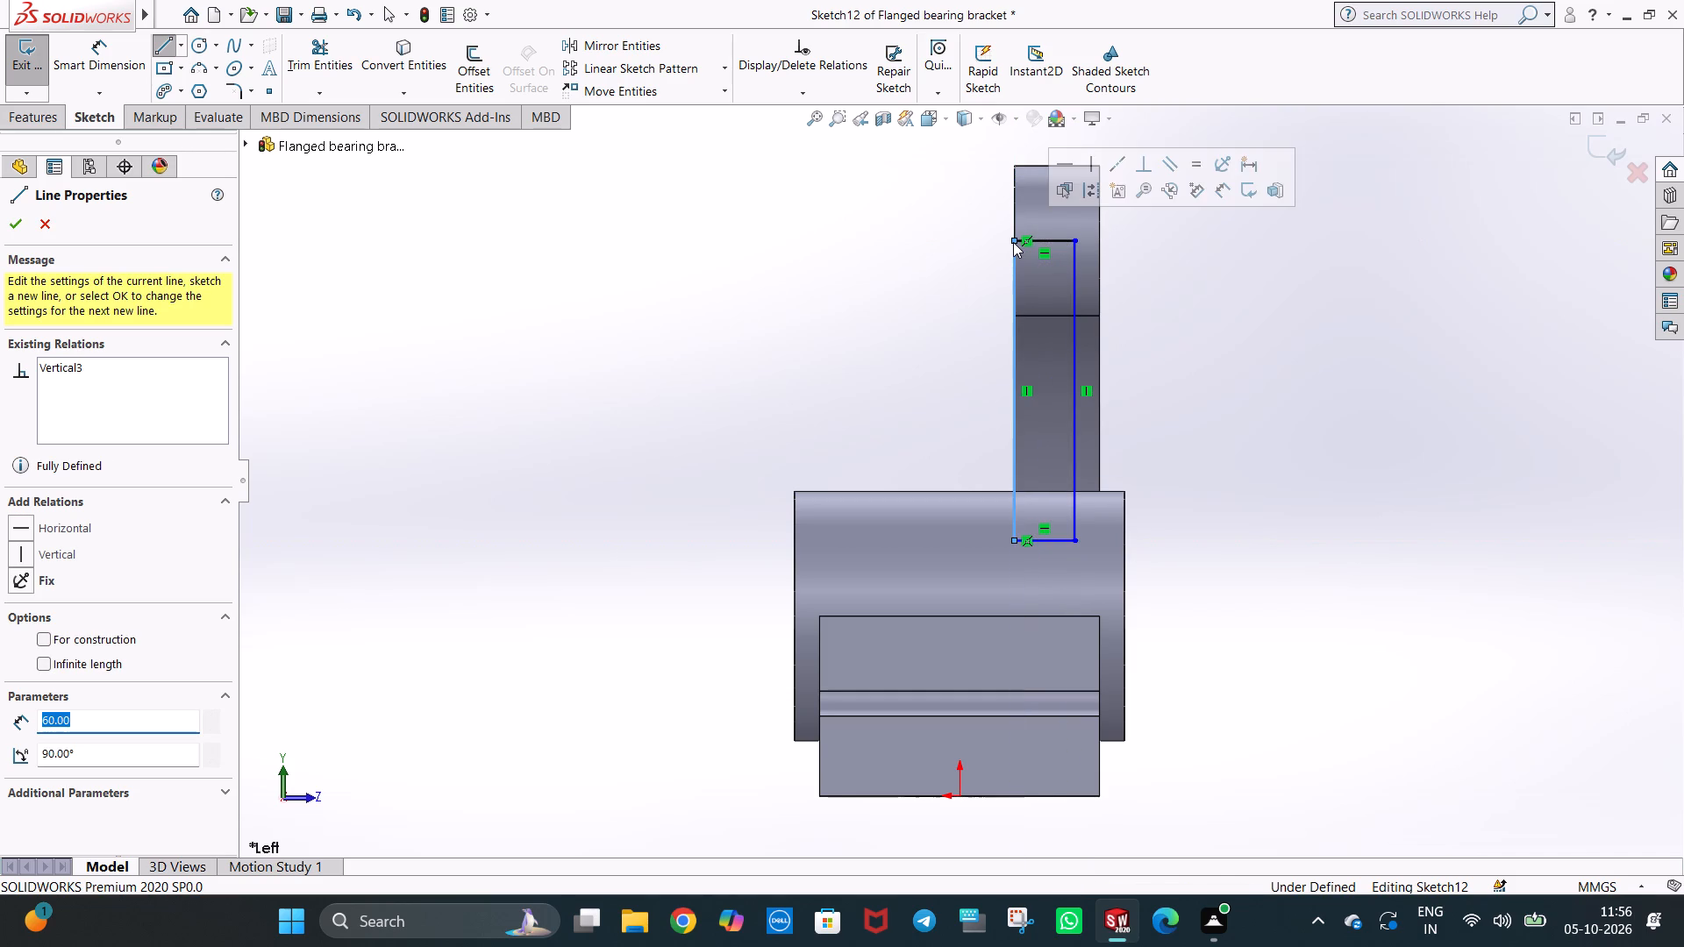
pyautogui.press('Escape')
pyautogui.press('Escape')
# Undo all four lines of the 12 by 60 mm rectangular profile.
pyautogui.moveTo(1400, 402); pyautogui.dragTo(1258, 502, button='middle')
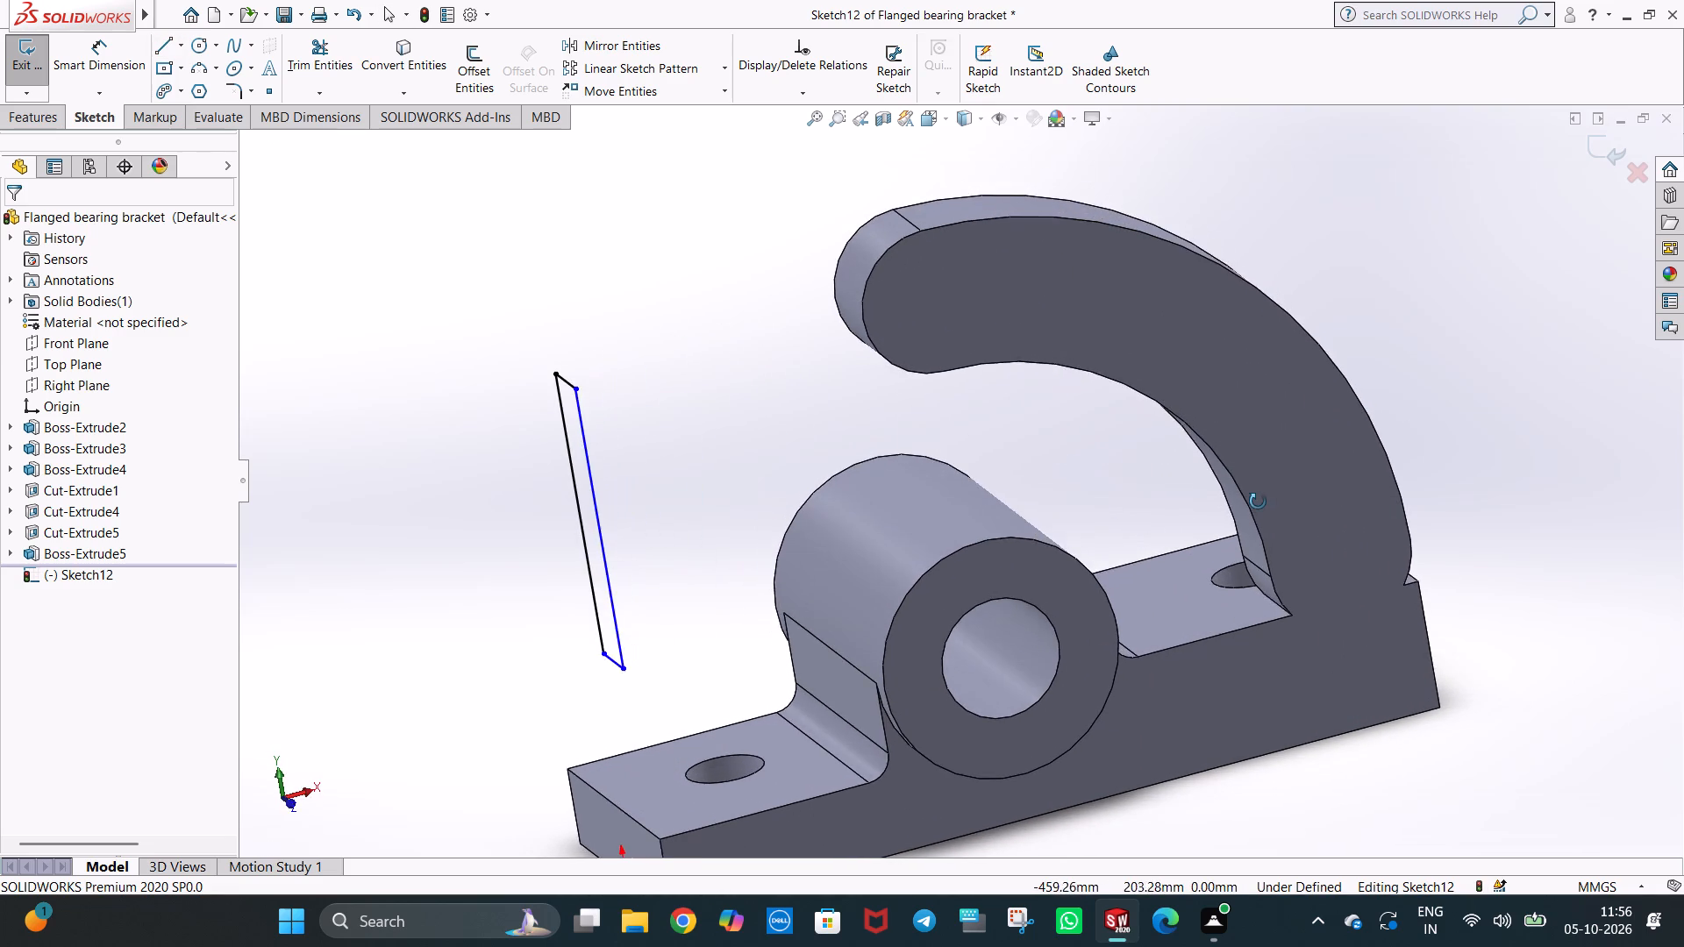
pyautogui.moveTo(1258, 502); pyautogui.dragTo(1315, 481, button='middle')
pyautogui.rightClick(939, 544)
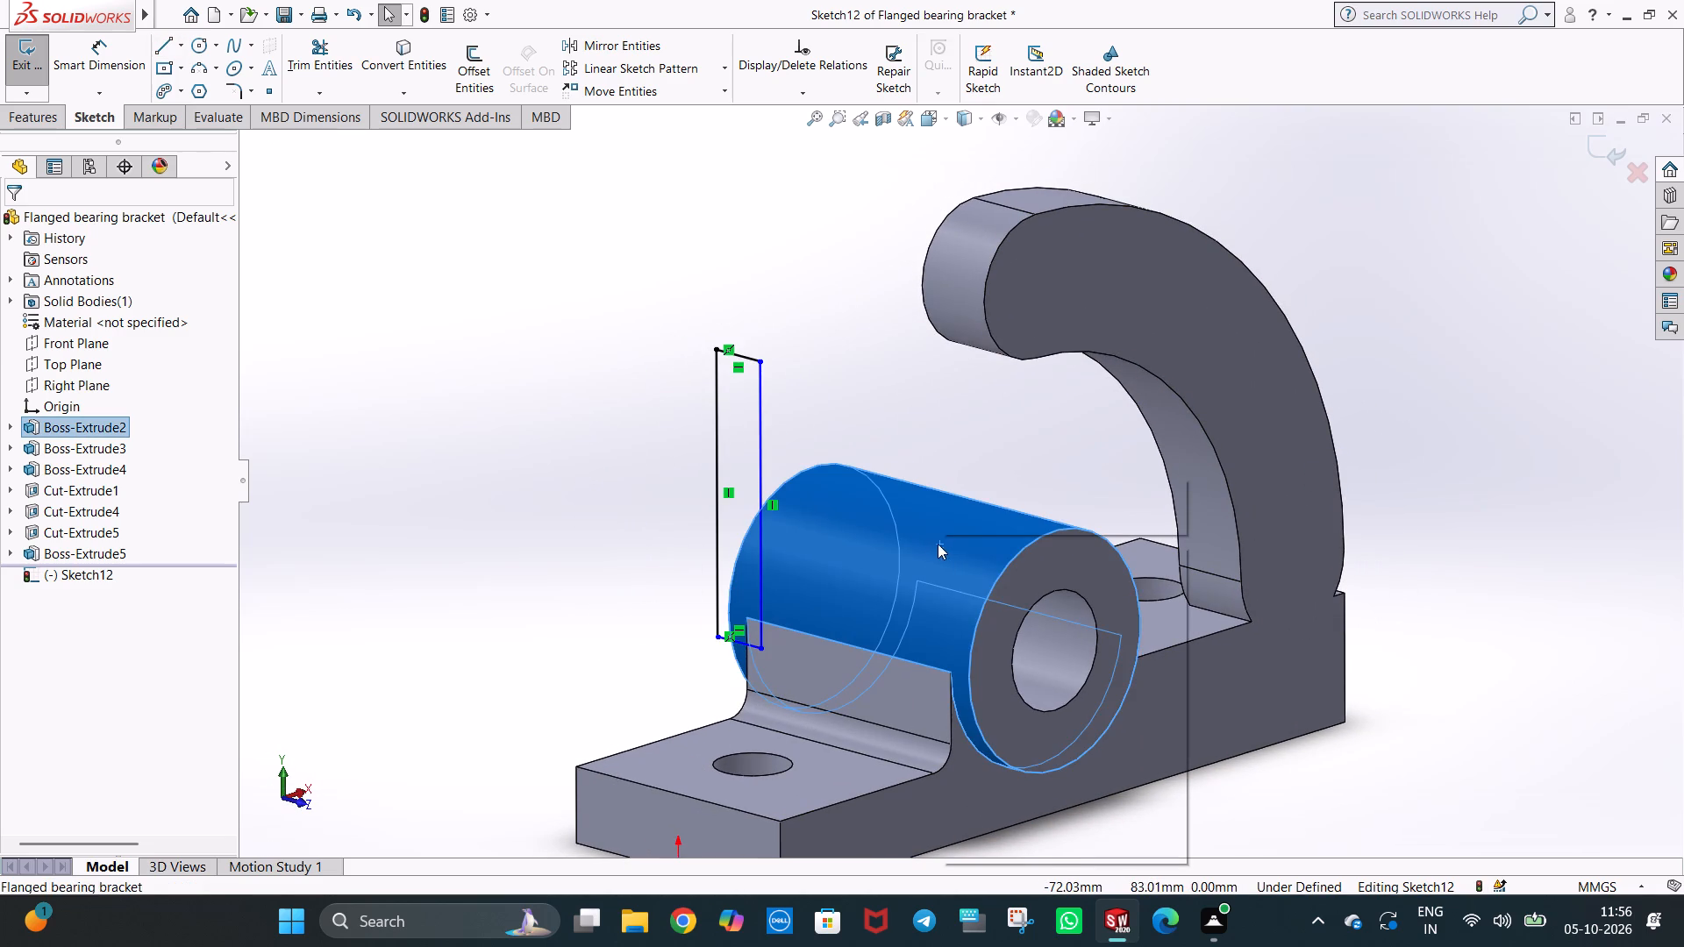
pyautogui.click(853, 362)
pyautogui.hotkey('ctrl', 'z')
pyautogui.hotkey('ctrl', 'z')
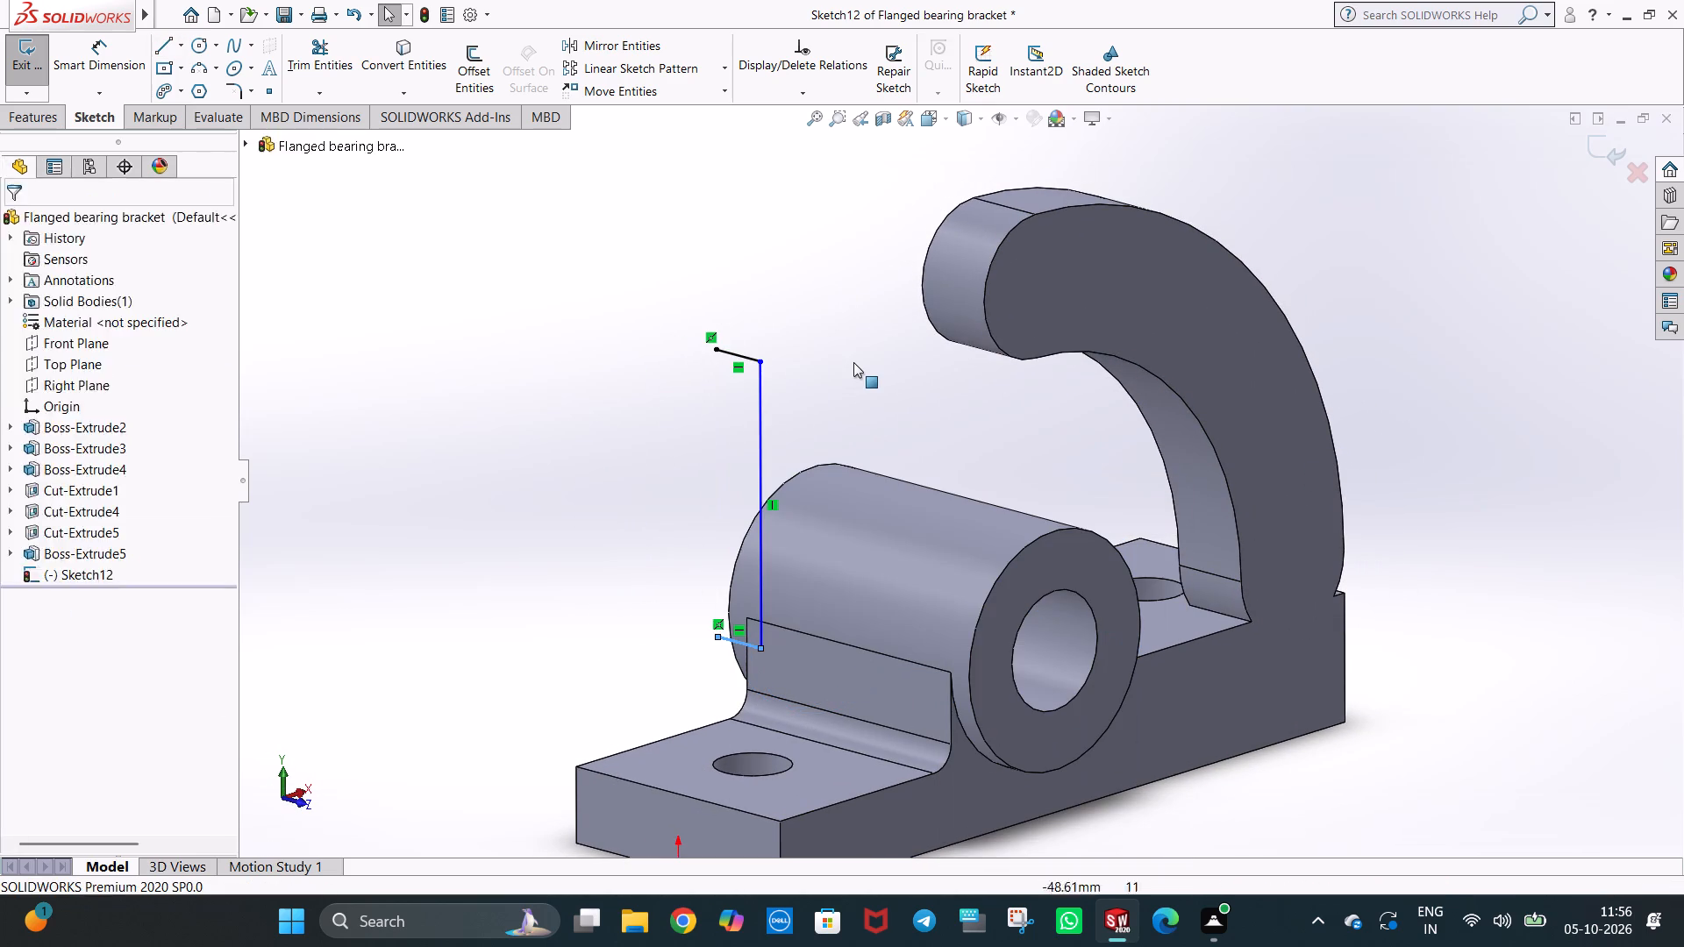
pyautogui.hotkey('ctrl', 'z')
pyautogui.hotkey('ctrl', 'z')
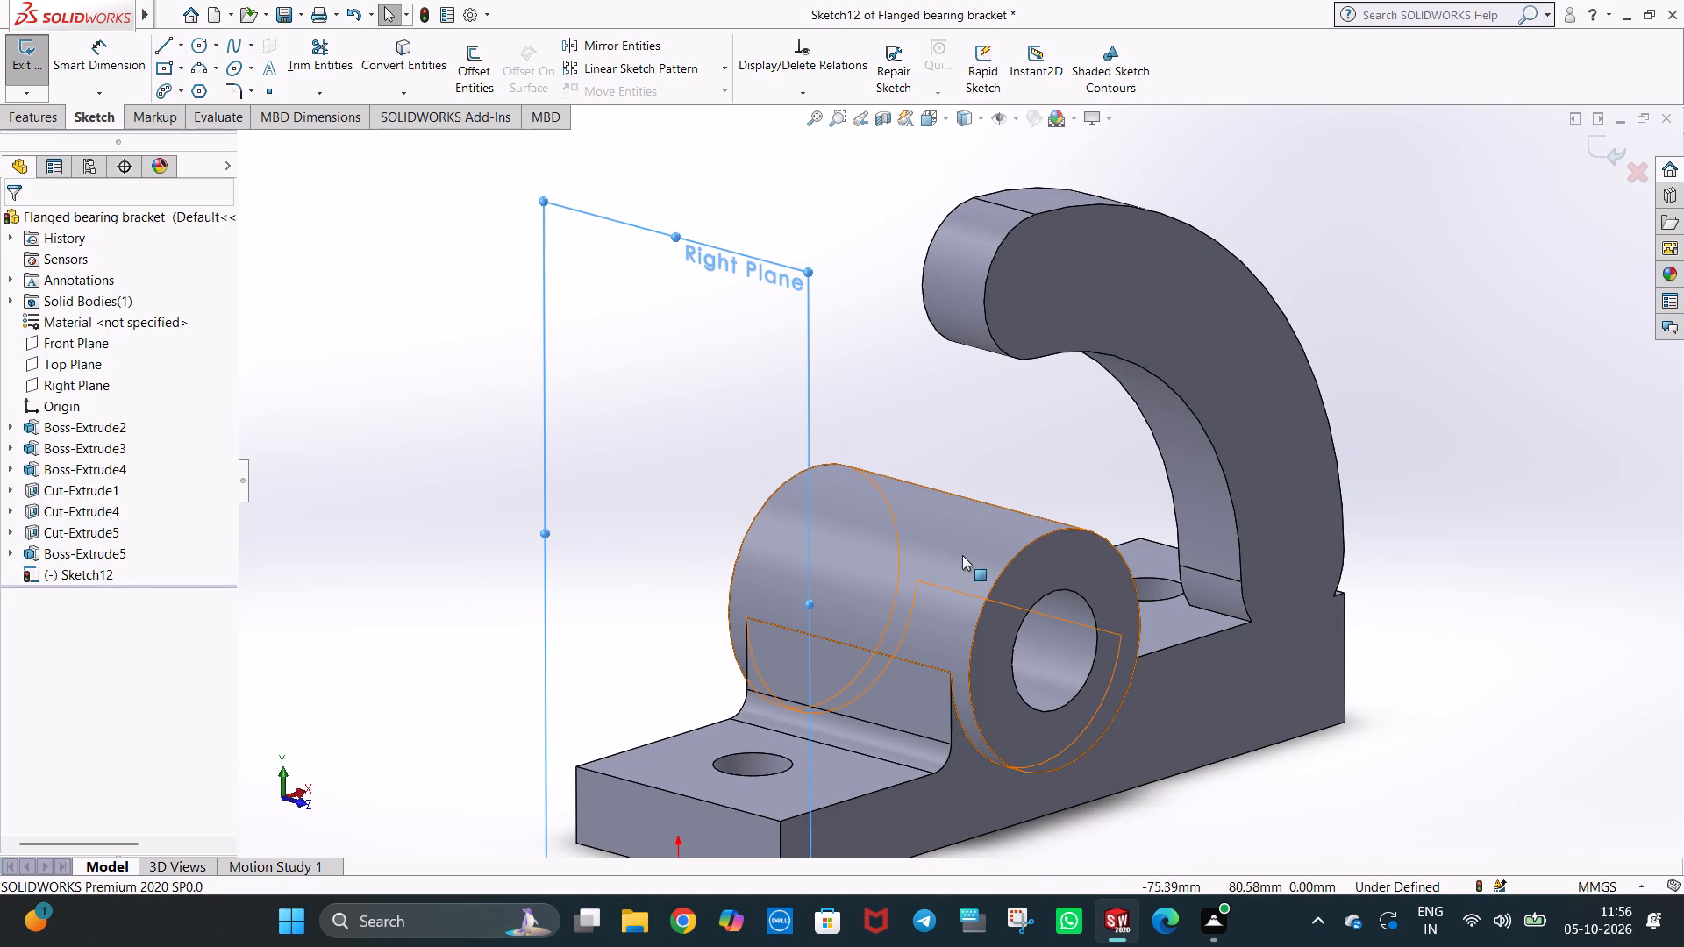
# Return to the left side view and exit the empty Right Plane sketch.
pyautogui.rightClick(964, 555)
pyautogui.click(753, 395)
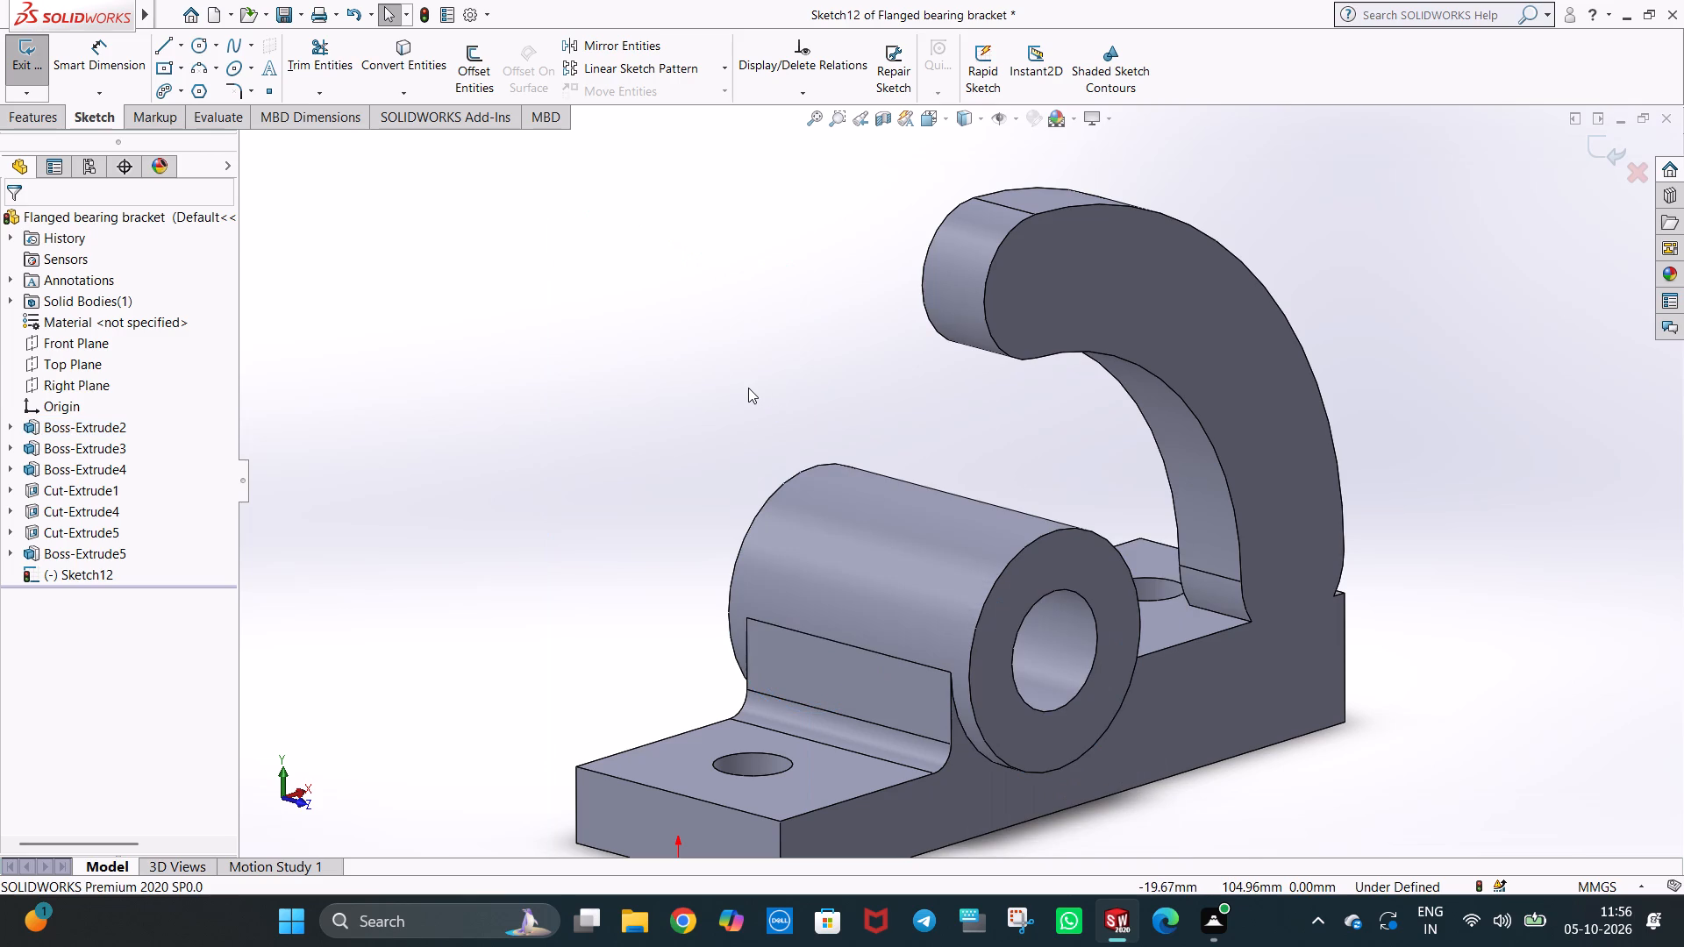
pyautogui.hotkey('ctrl', '3')
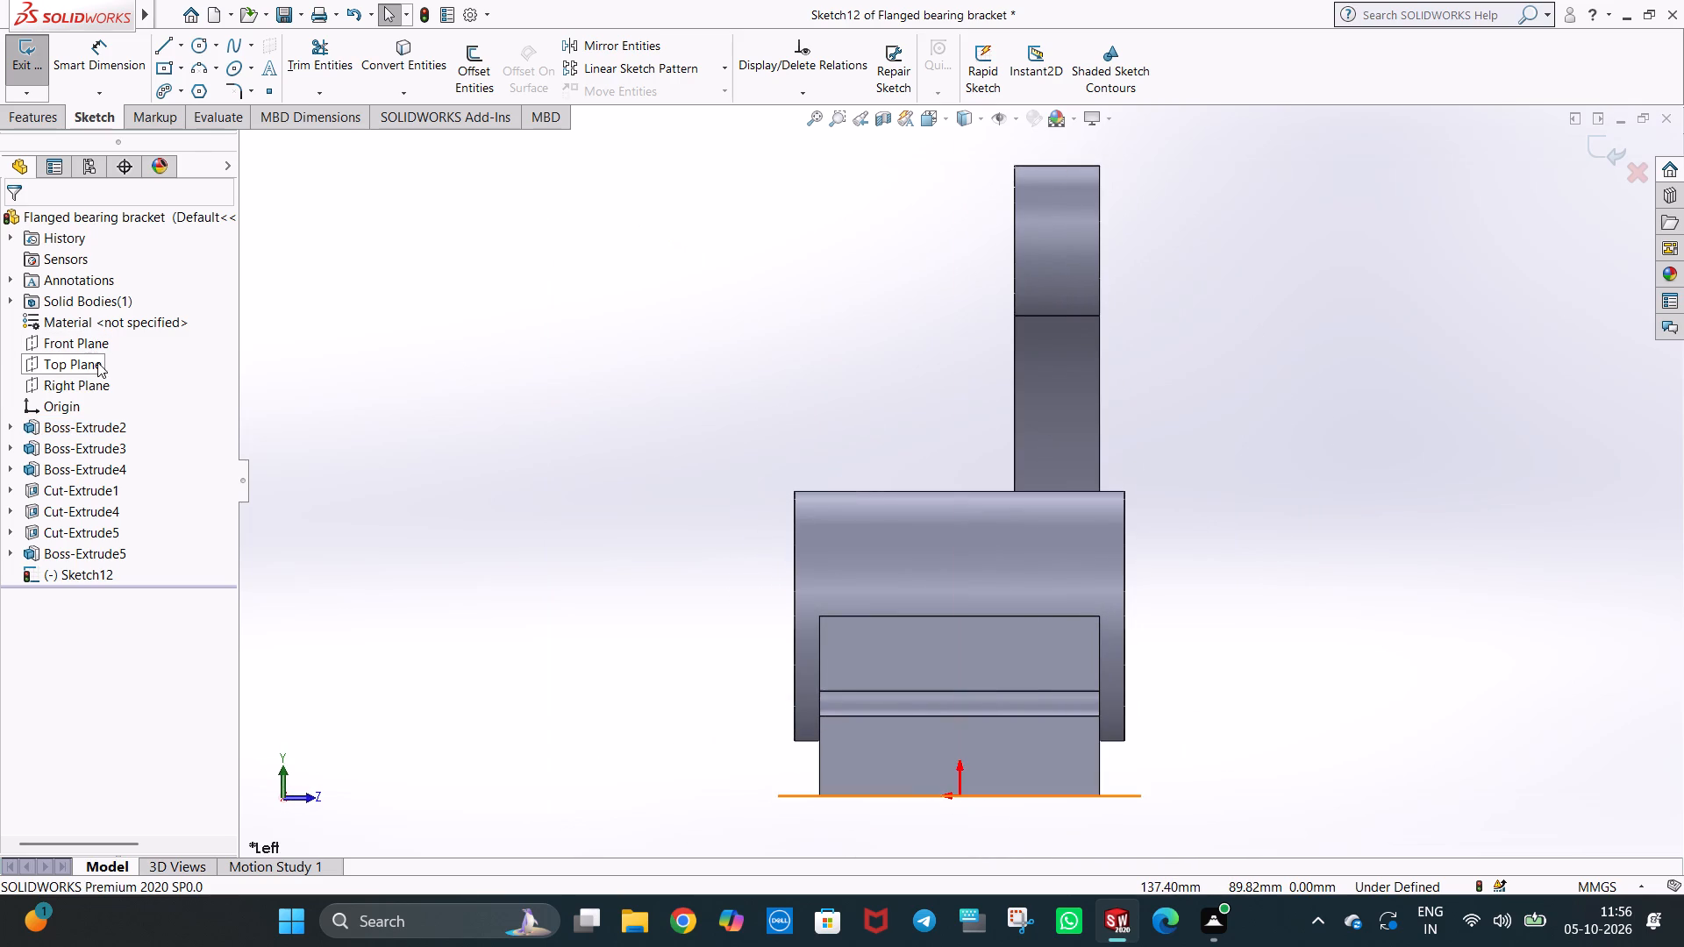
pyautogui.click(107, 383)
pyautogui.click(113, 352)
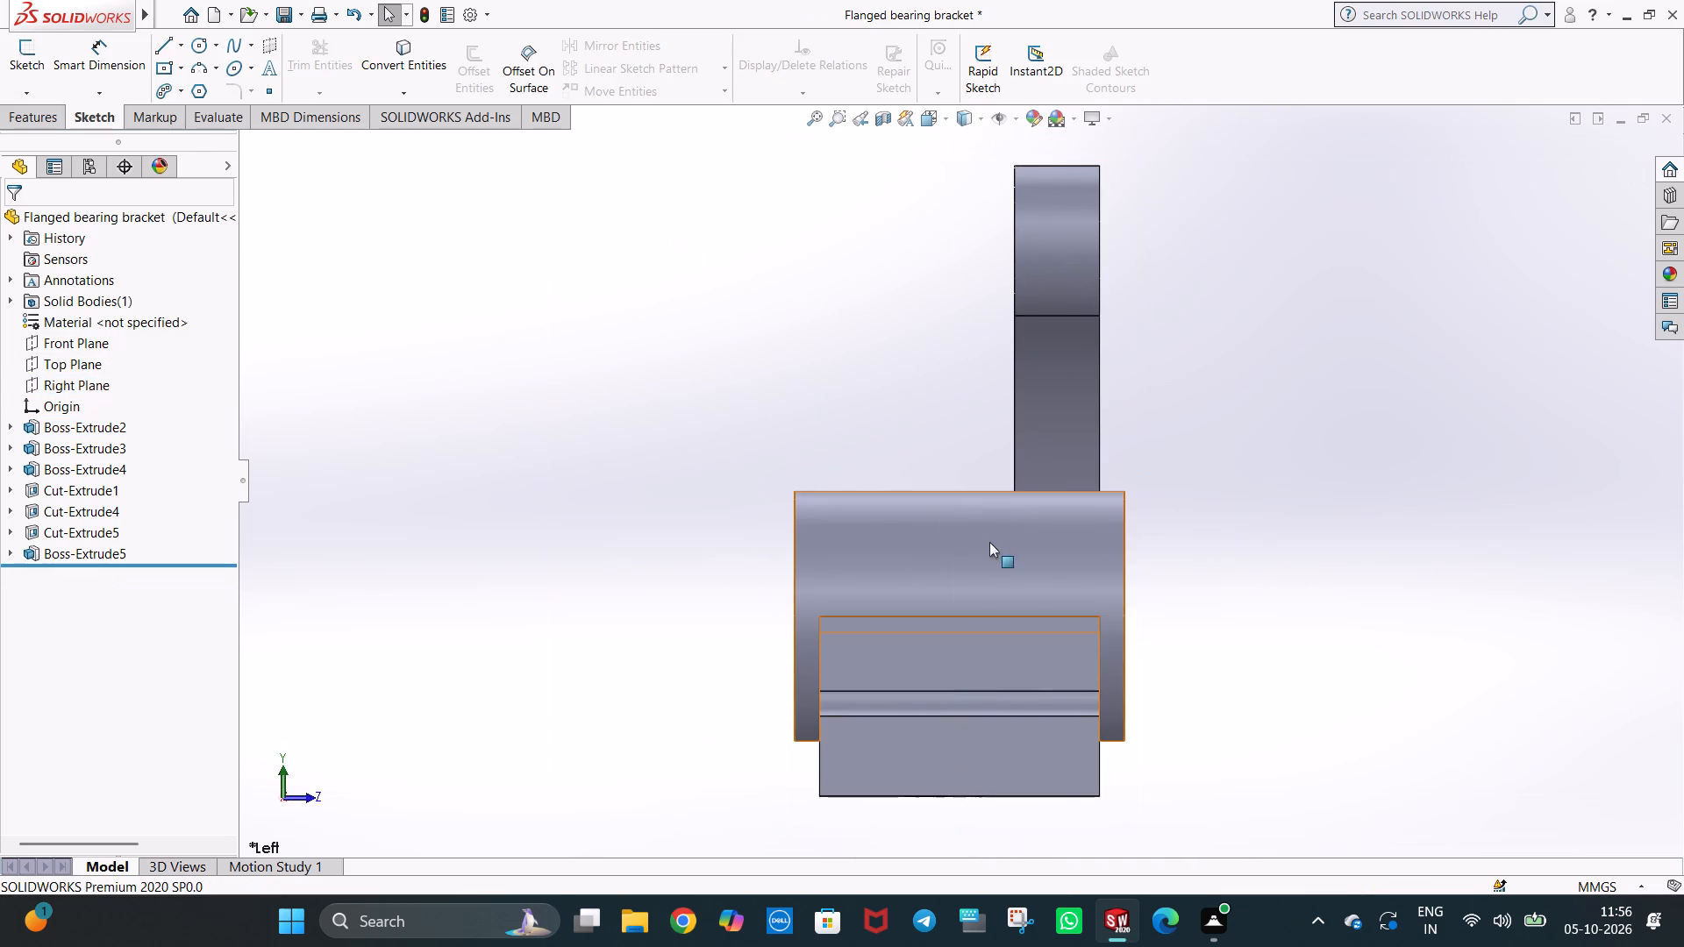
# Open a new sketch on the Front Plane, viewed from the front.
pyautogui.rightClick(1023, 539)
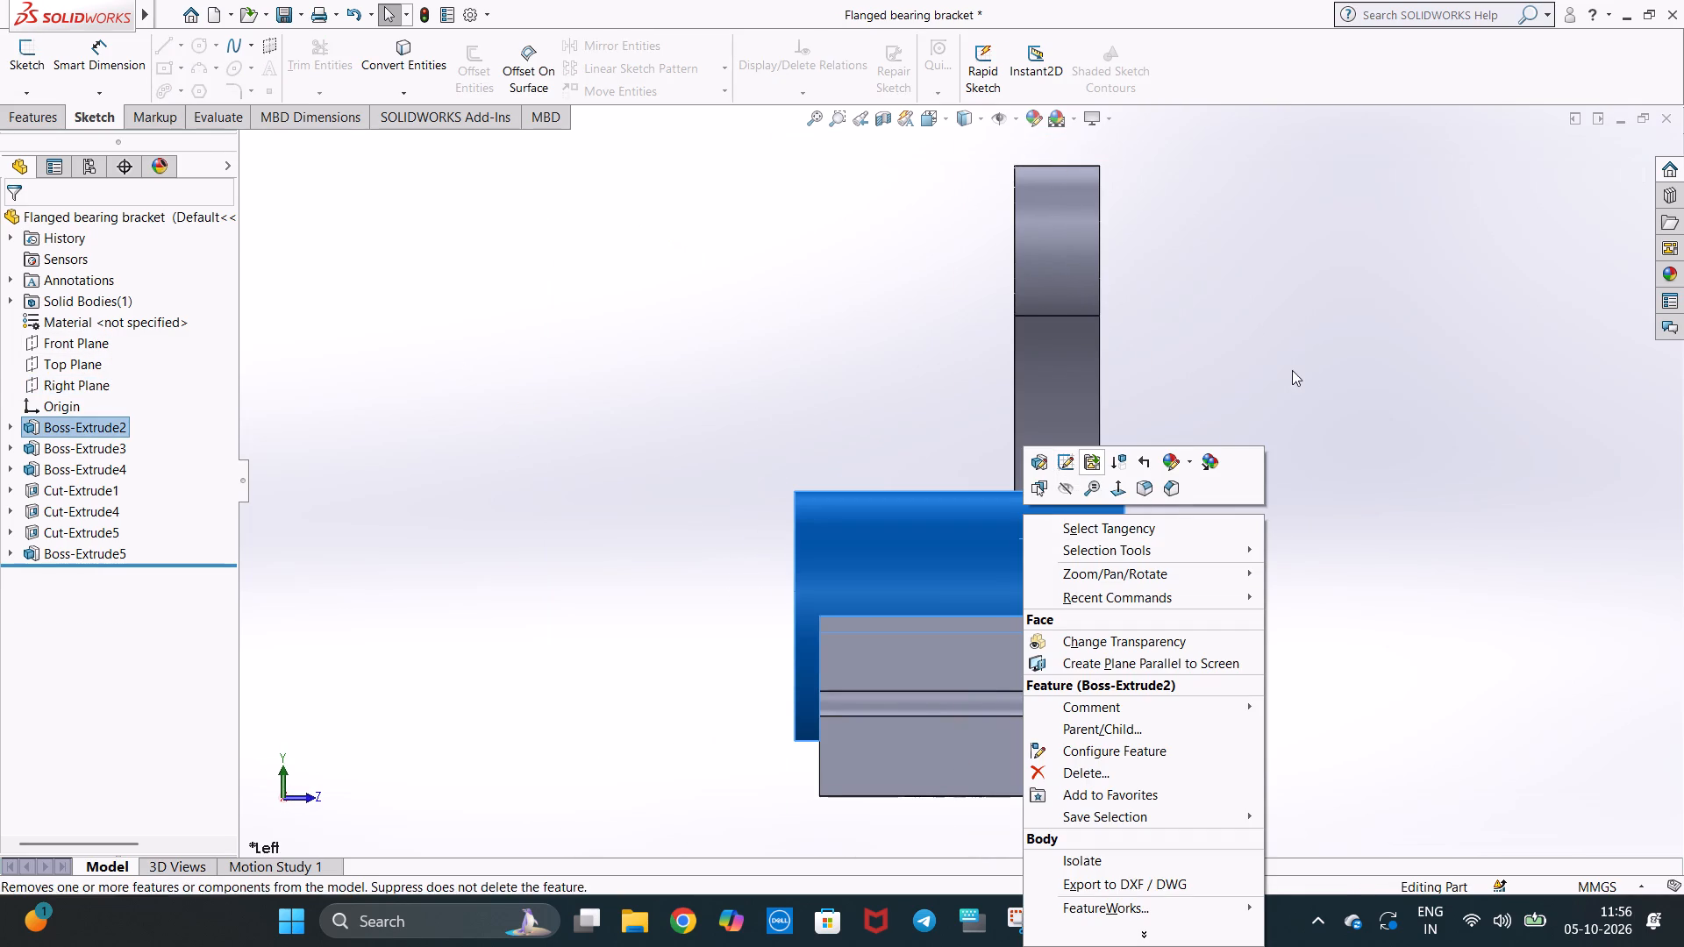
pyautogui.click(1292, 370)
pyautogui.moveTo(1325, 380); pyautogui.dragTo(1152, 442, button='middle')
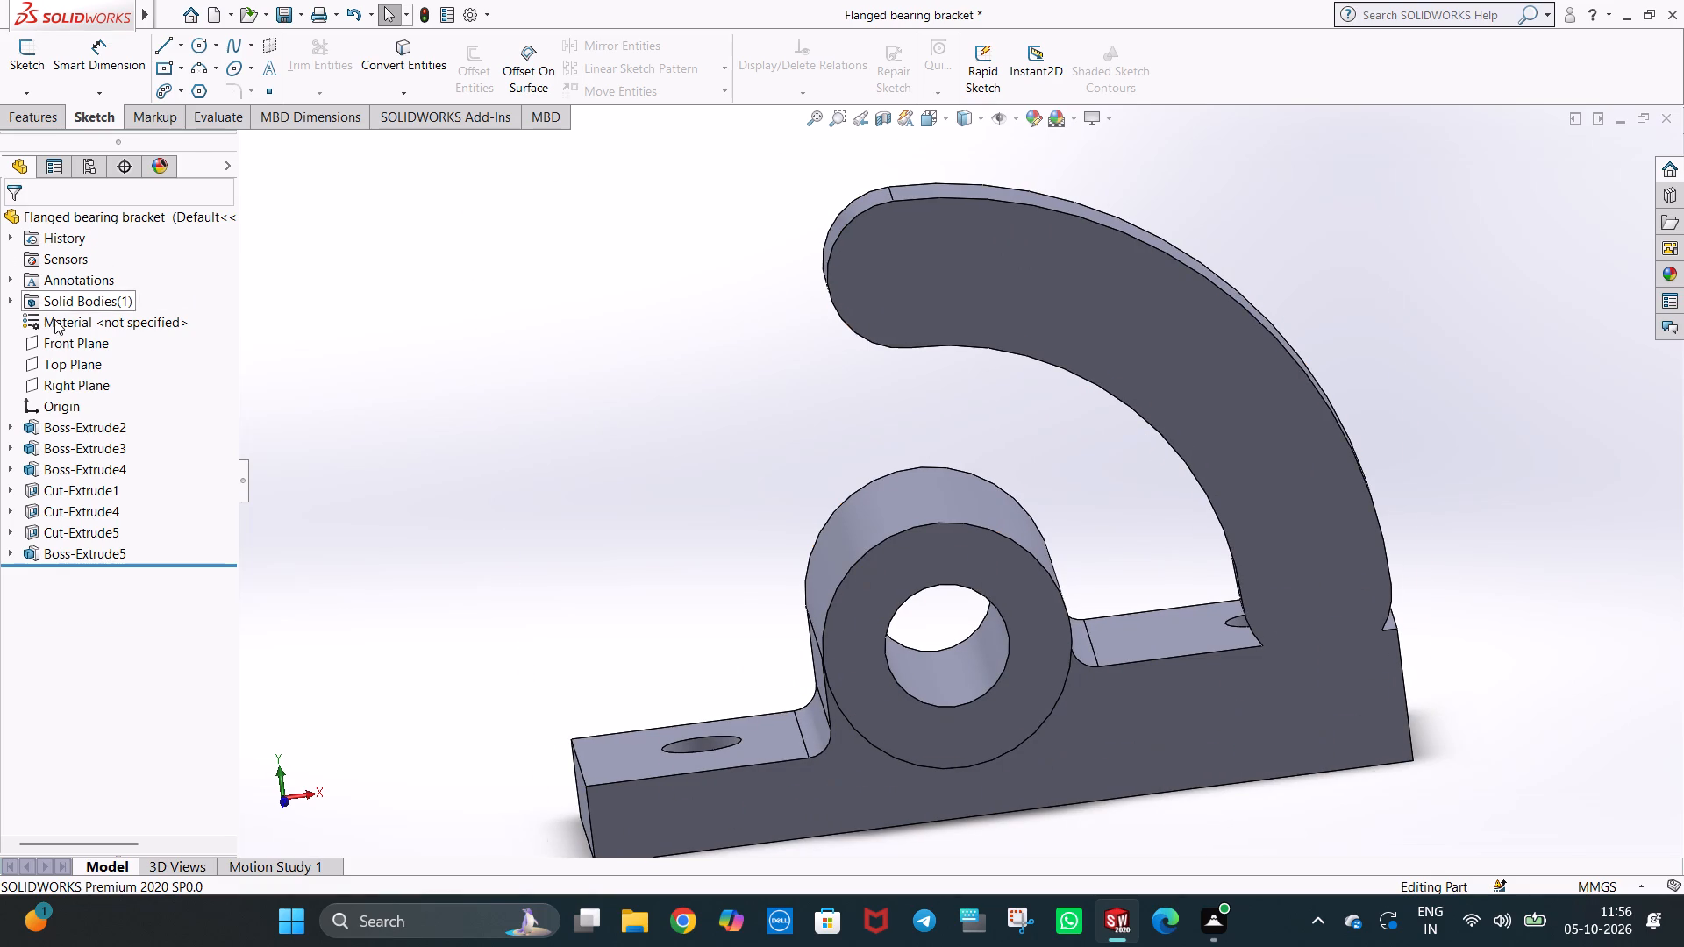
pyautogui.click(58, 348)
pyautogui.click(81, 324)
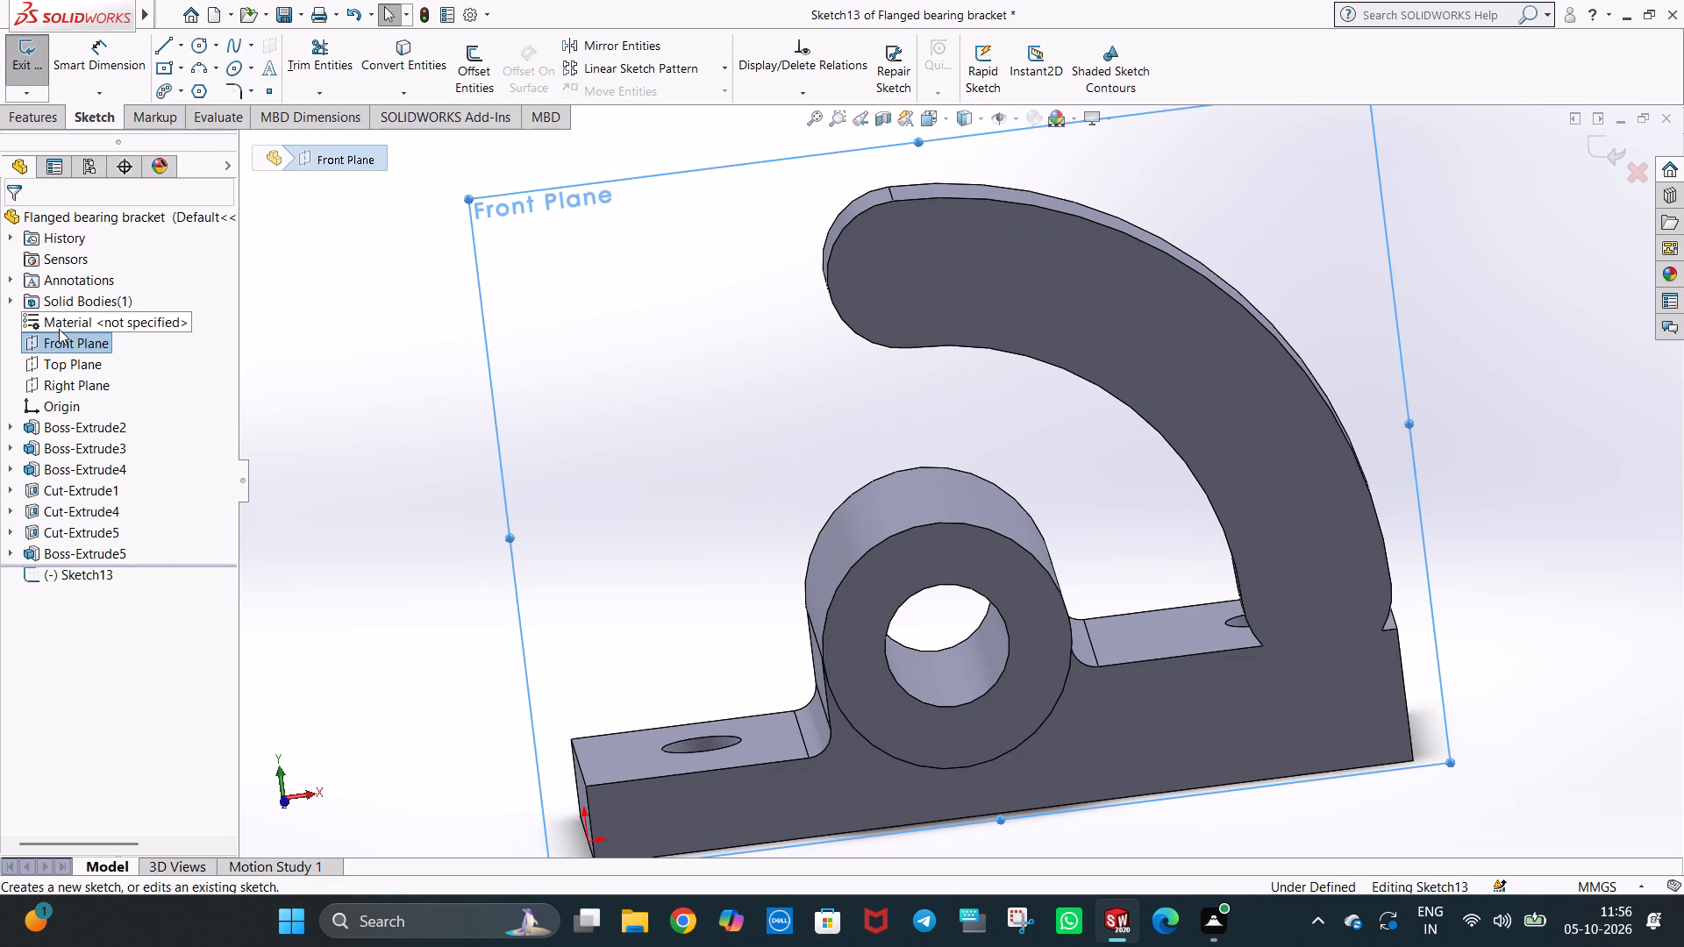
pyautogui.hotkey('ctrl', '1')
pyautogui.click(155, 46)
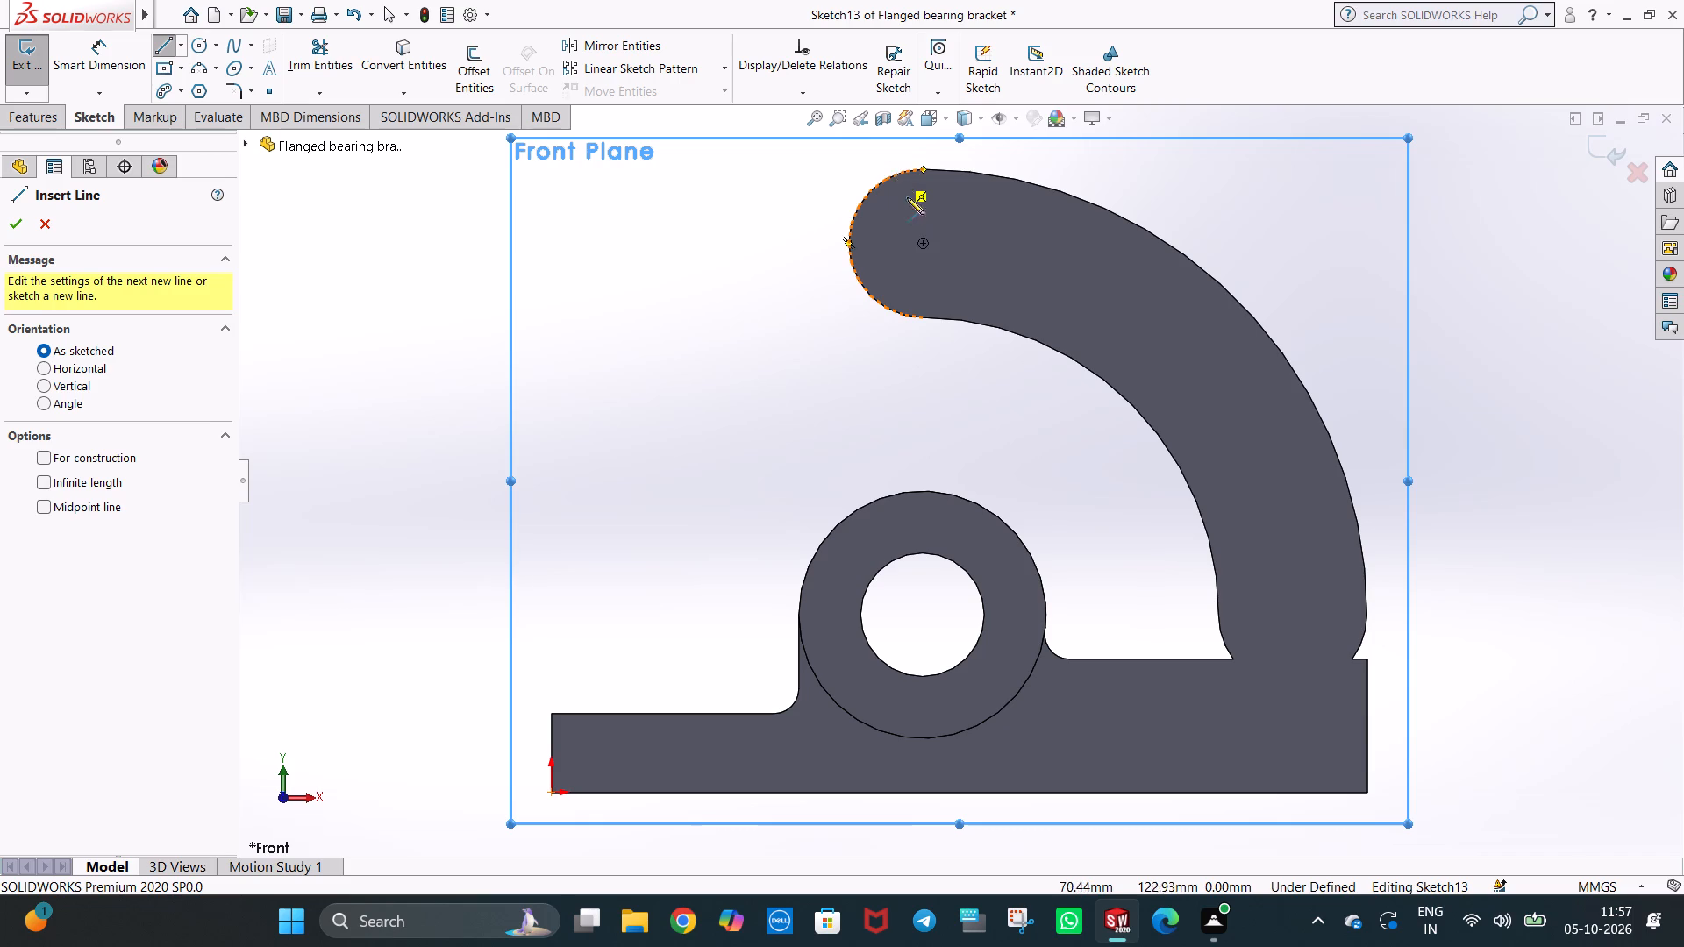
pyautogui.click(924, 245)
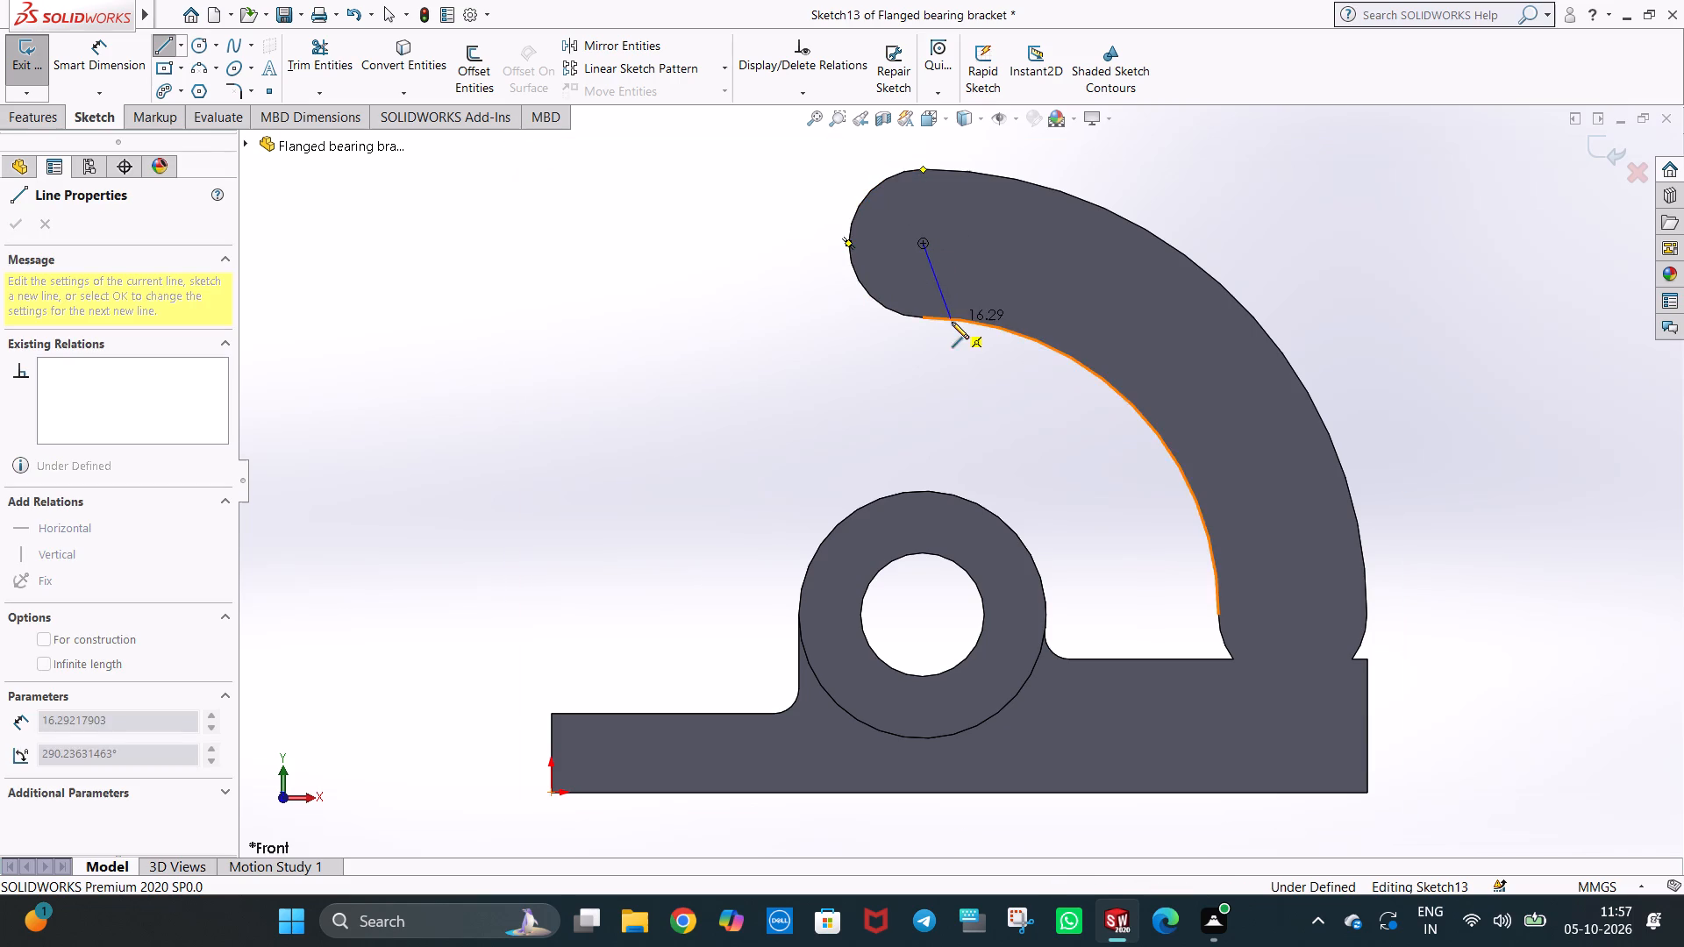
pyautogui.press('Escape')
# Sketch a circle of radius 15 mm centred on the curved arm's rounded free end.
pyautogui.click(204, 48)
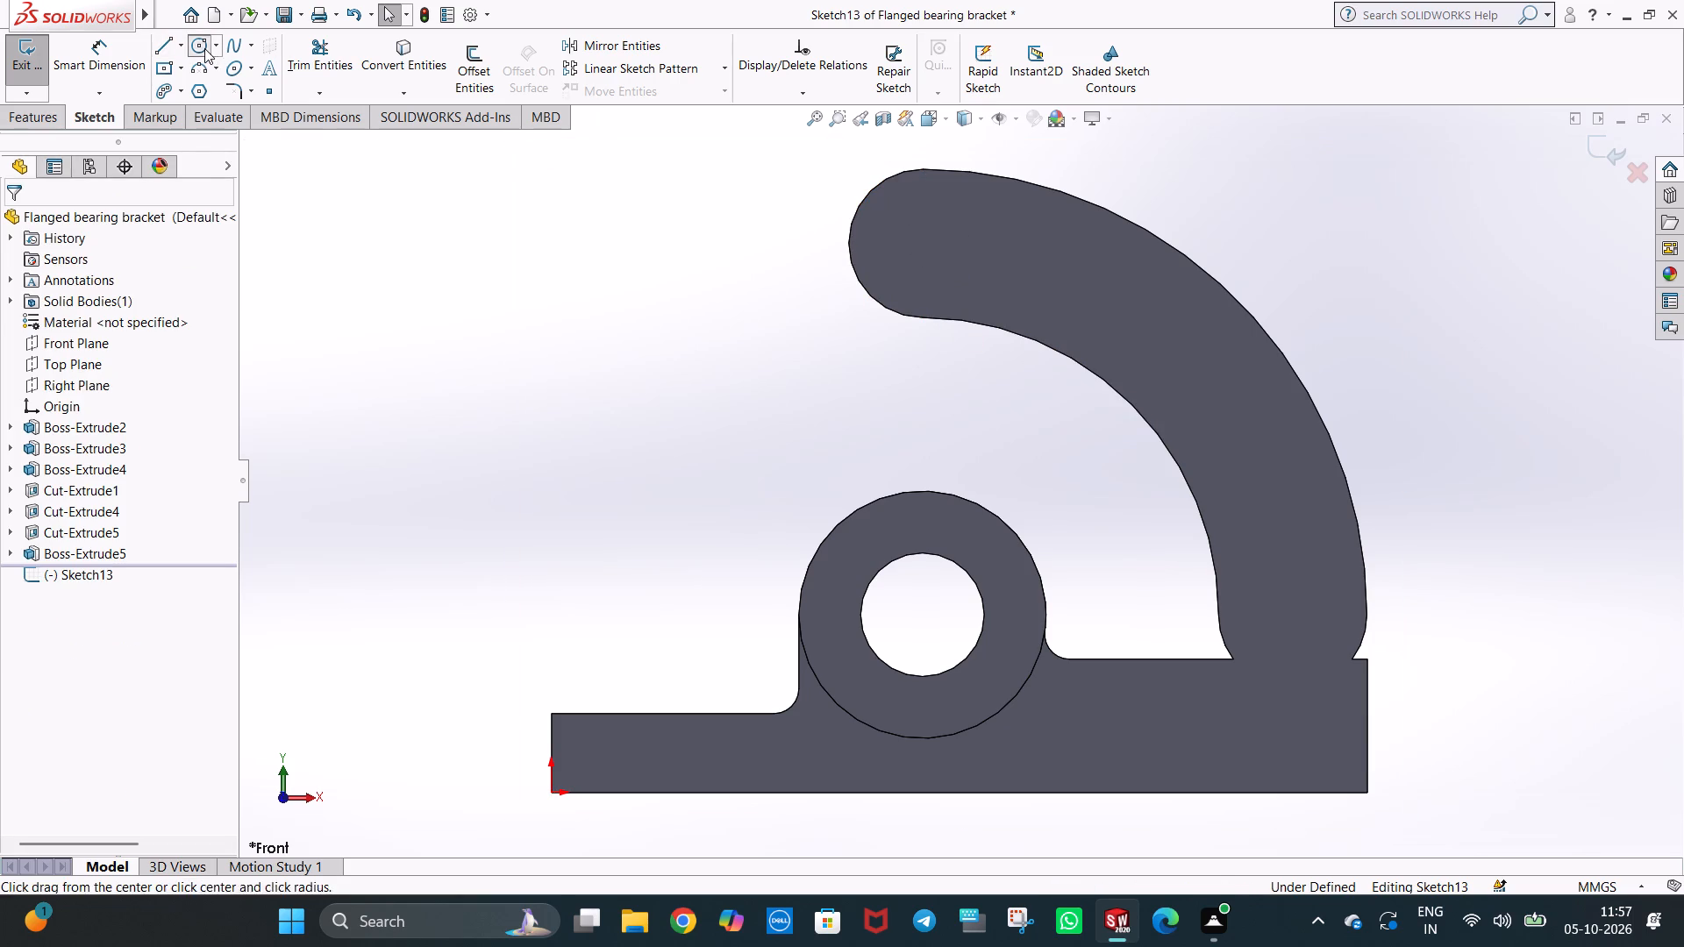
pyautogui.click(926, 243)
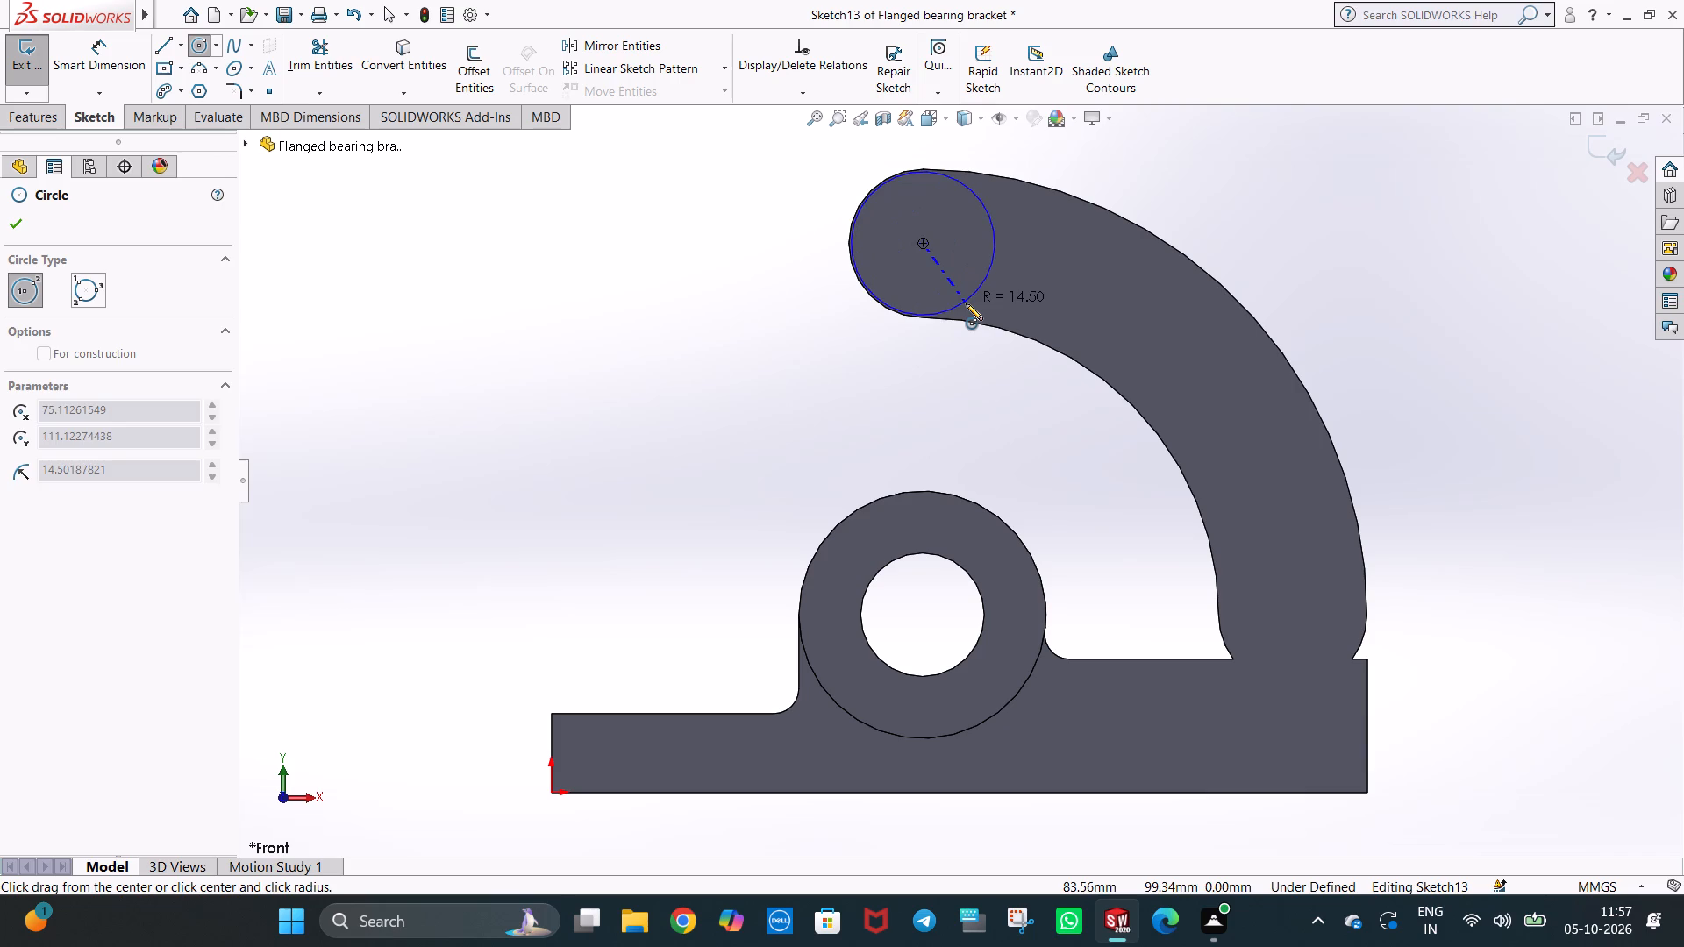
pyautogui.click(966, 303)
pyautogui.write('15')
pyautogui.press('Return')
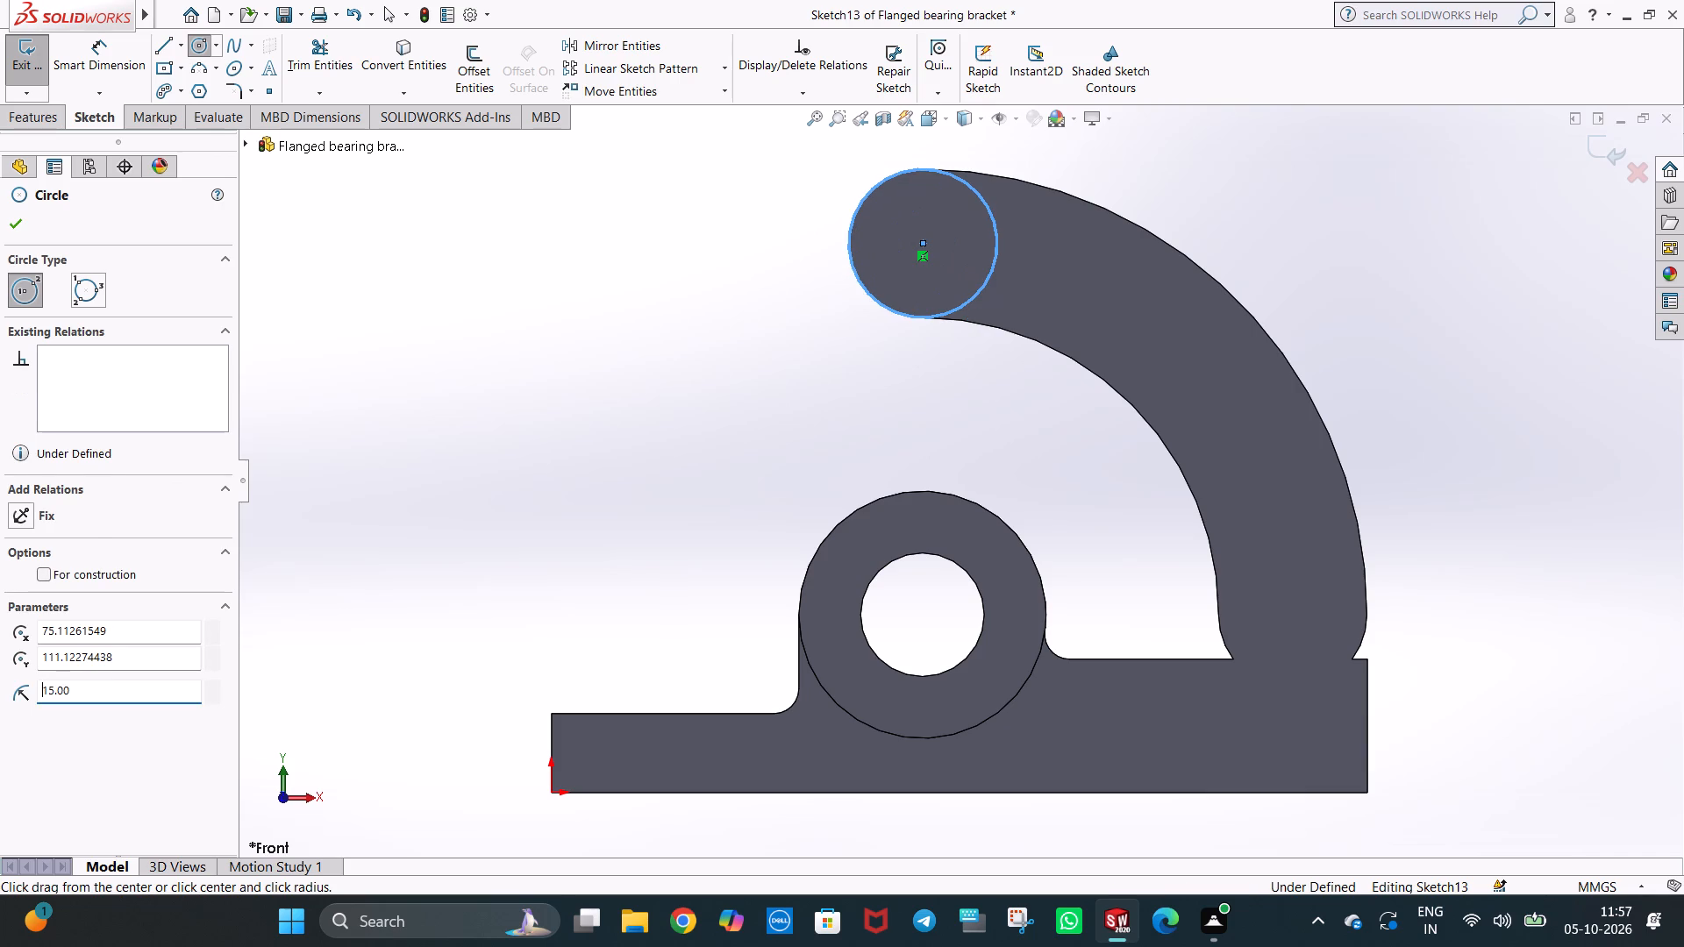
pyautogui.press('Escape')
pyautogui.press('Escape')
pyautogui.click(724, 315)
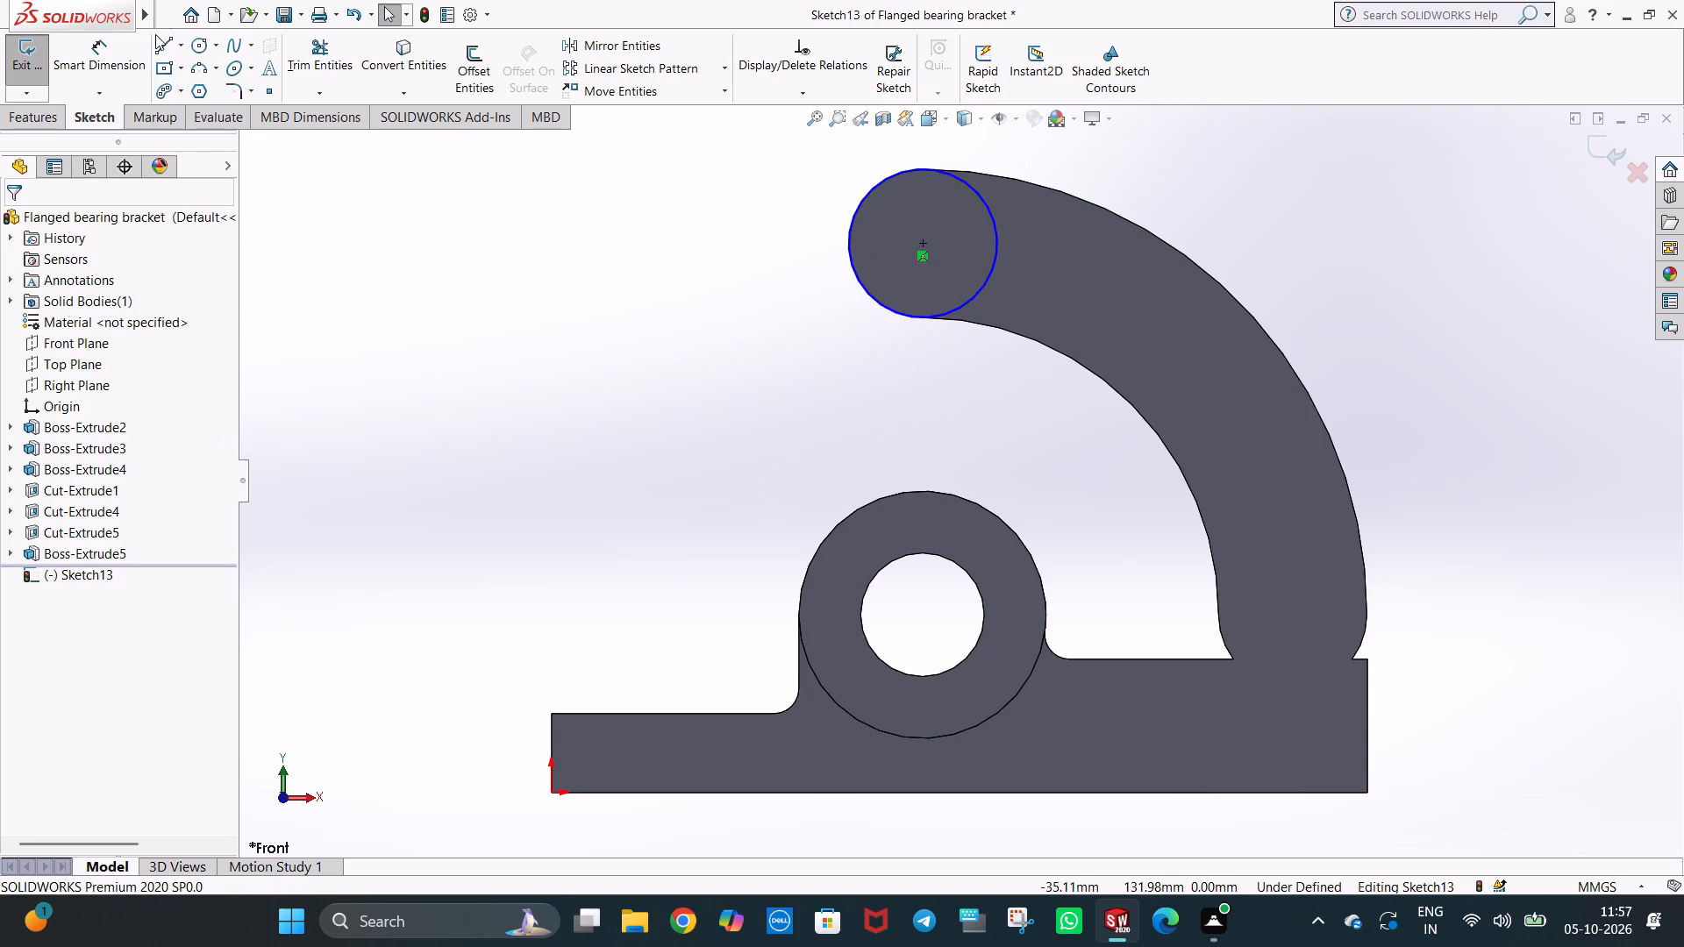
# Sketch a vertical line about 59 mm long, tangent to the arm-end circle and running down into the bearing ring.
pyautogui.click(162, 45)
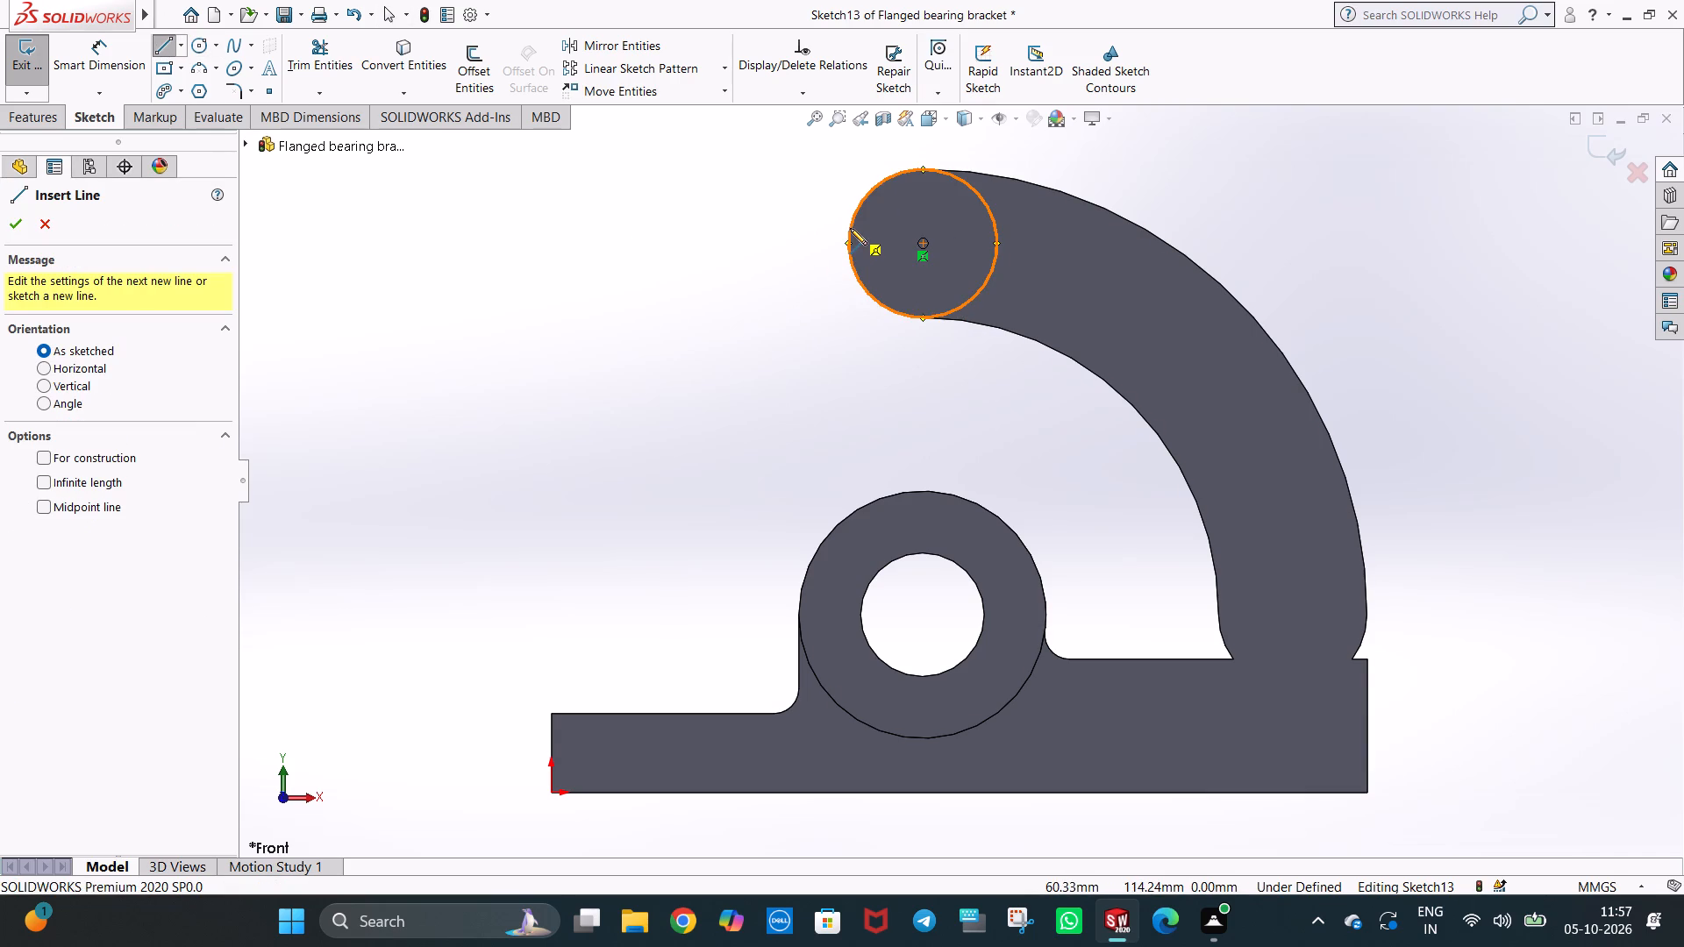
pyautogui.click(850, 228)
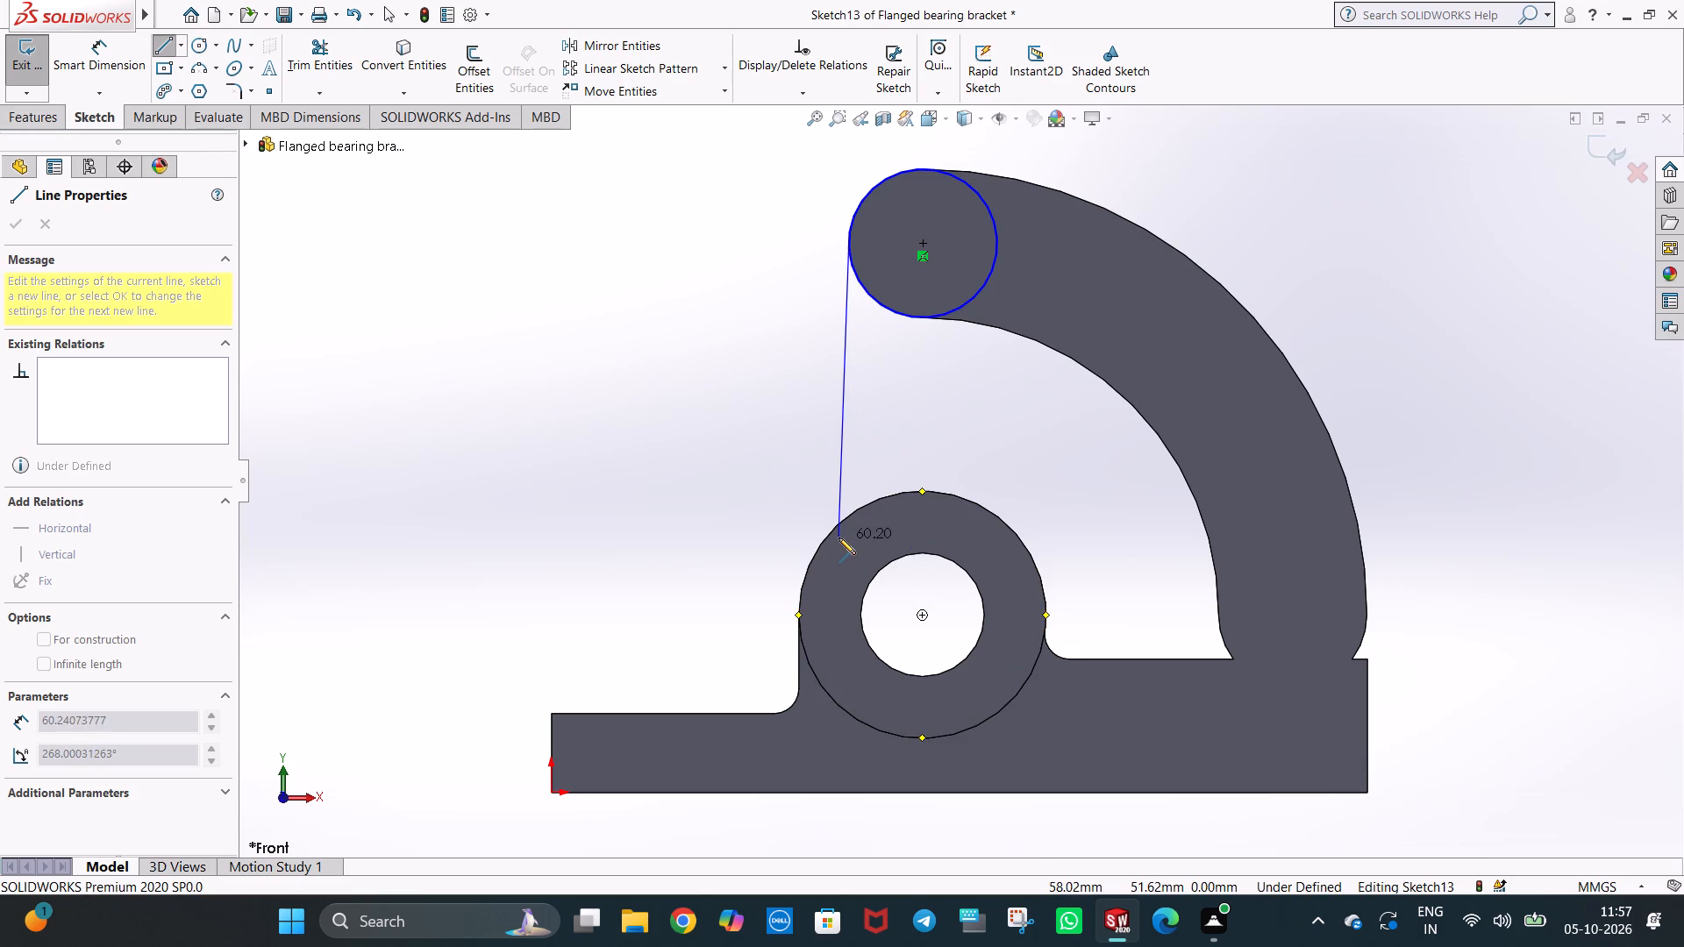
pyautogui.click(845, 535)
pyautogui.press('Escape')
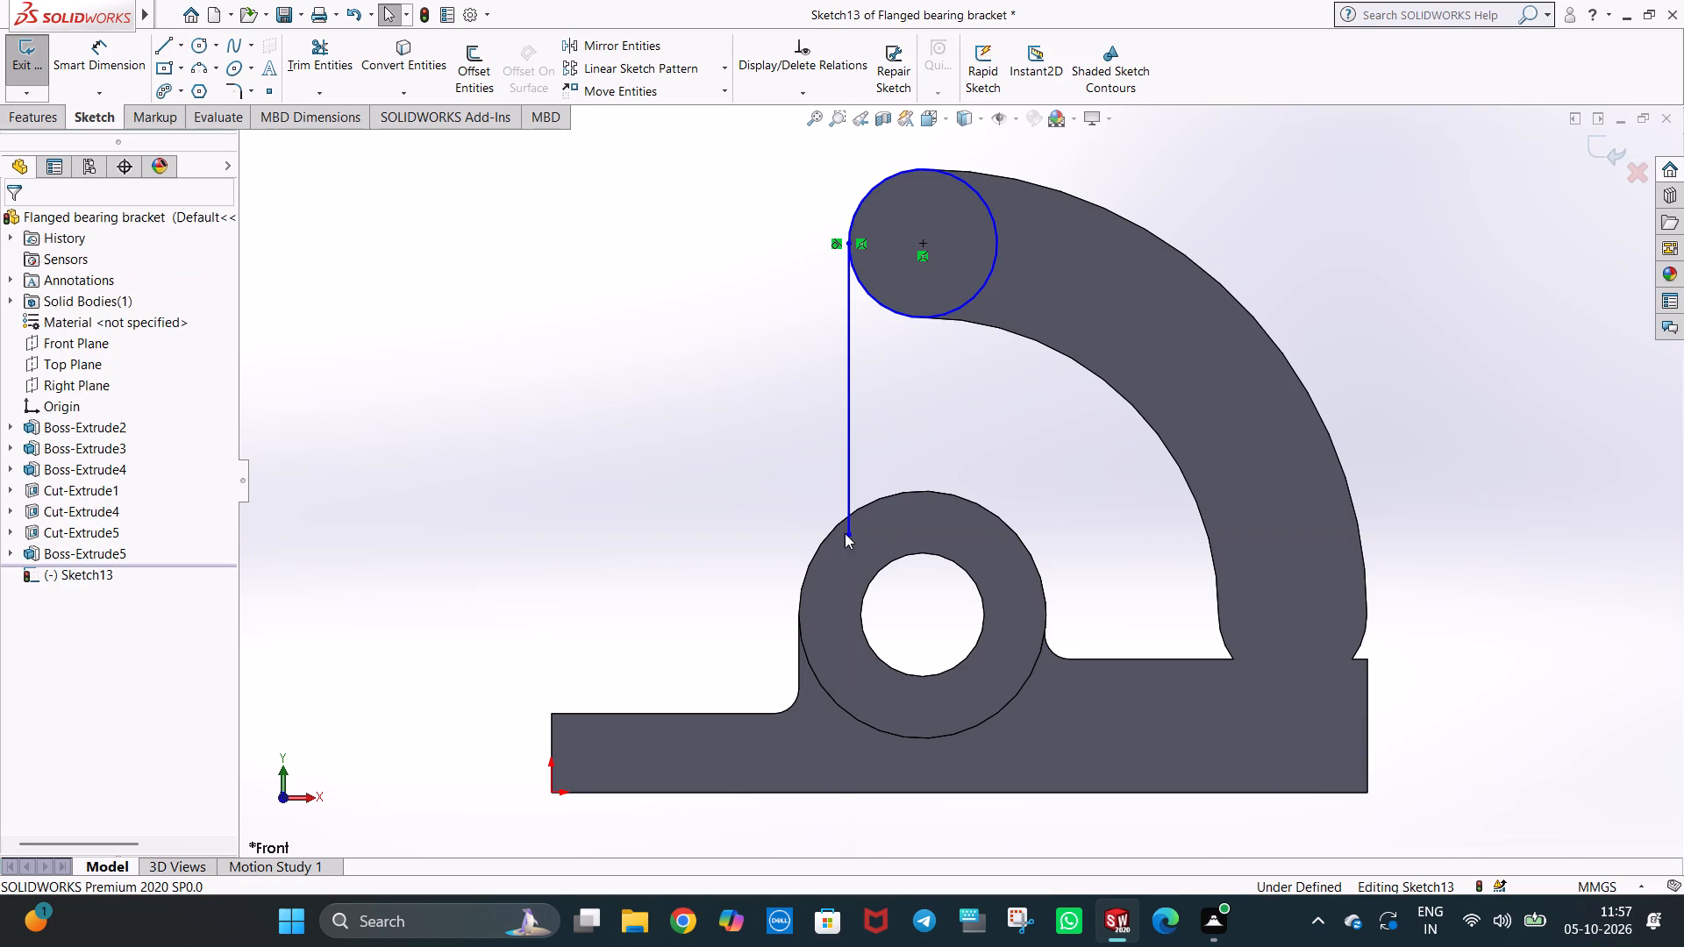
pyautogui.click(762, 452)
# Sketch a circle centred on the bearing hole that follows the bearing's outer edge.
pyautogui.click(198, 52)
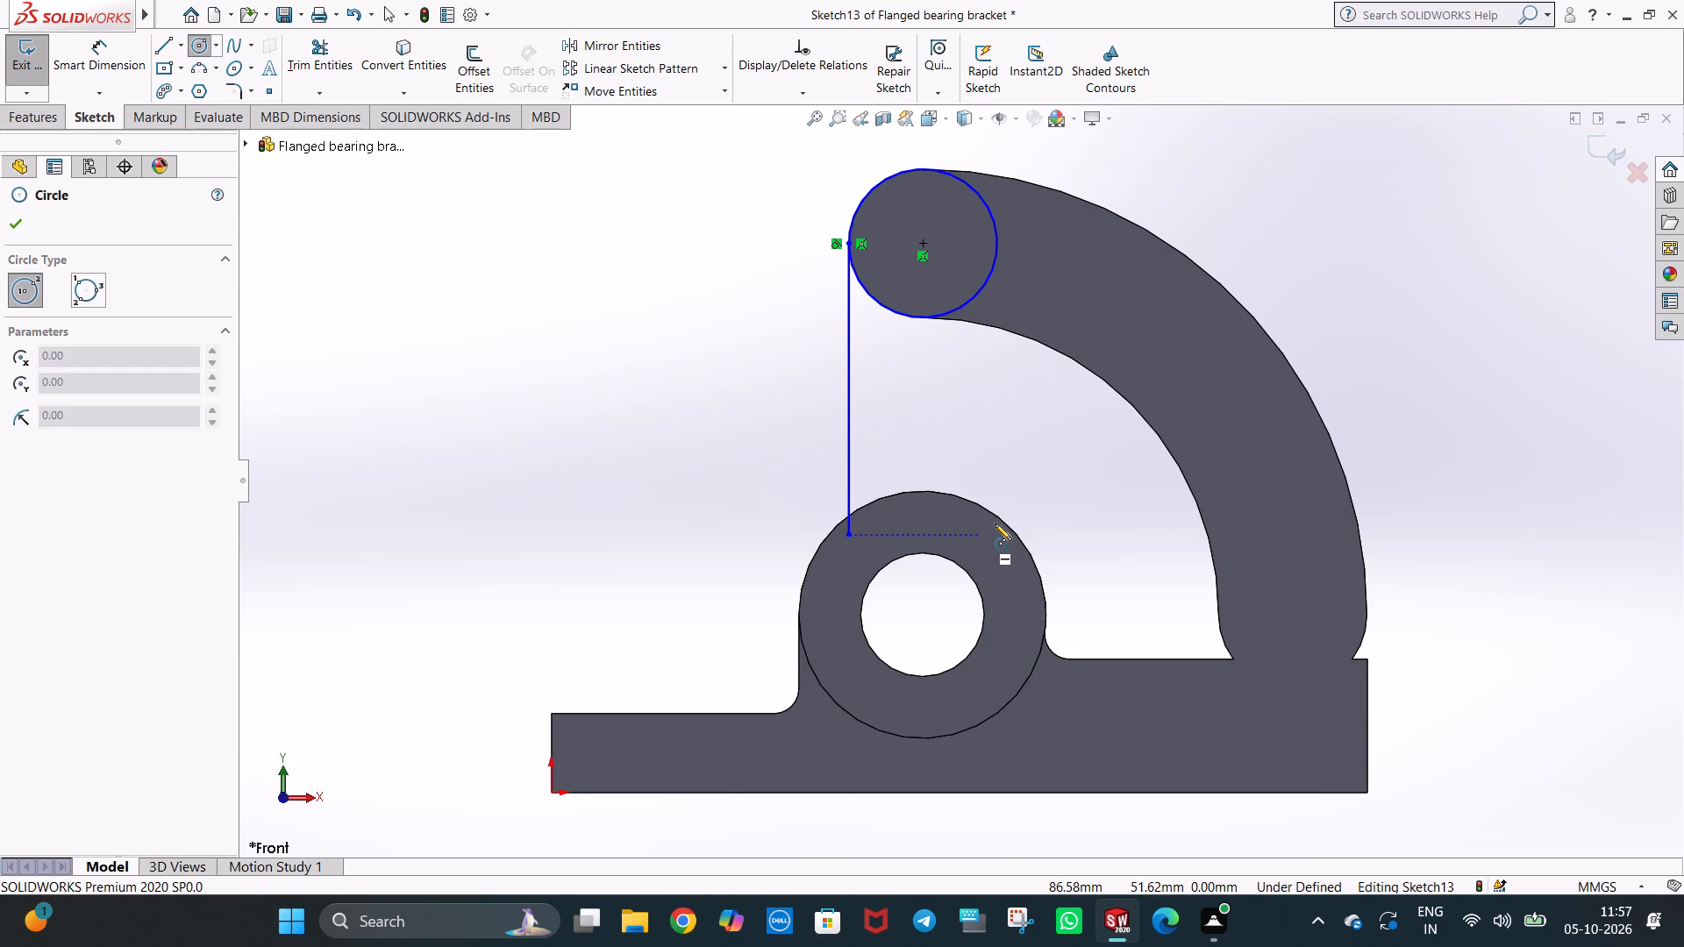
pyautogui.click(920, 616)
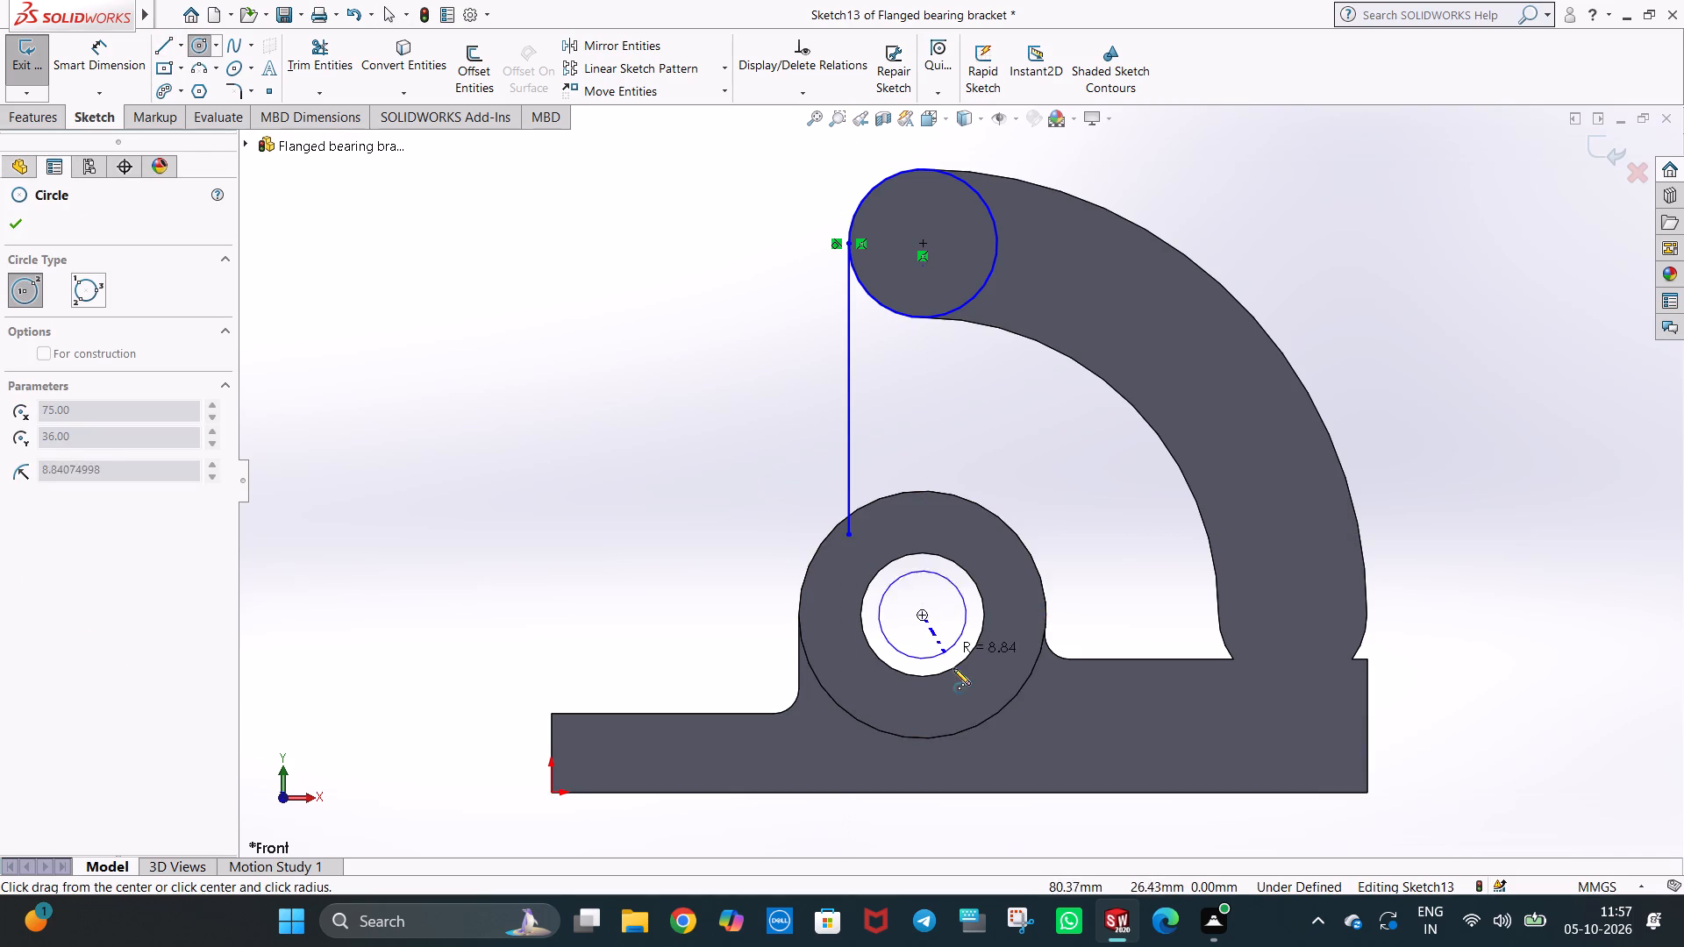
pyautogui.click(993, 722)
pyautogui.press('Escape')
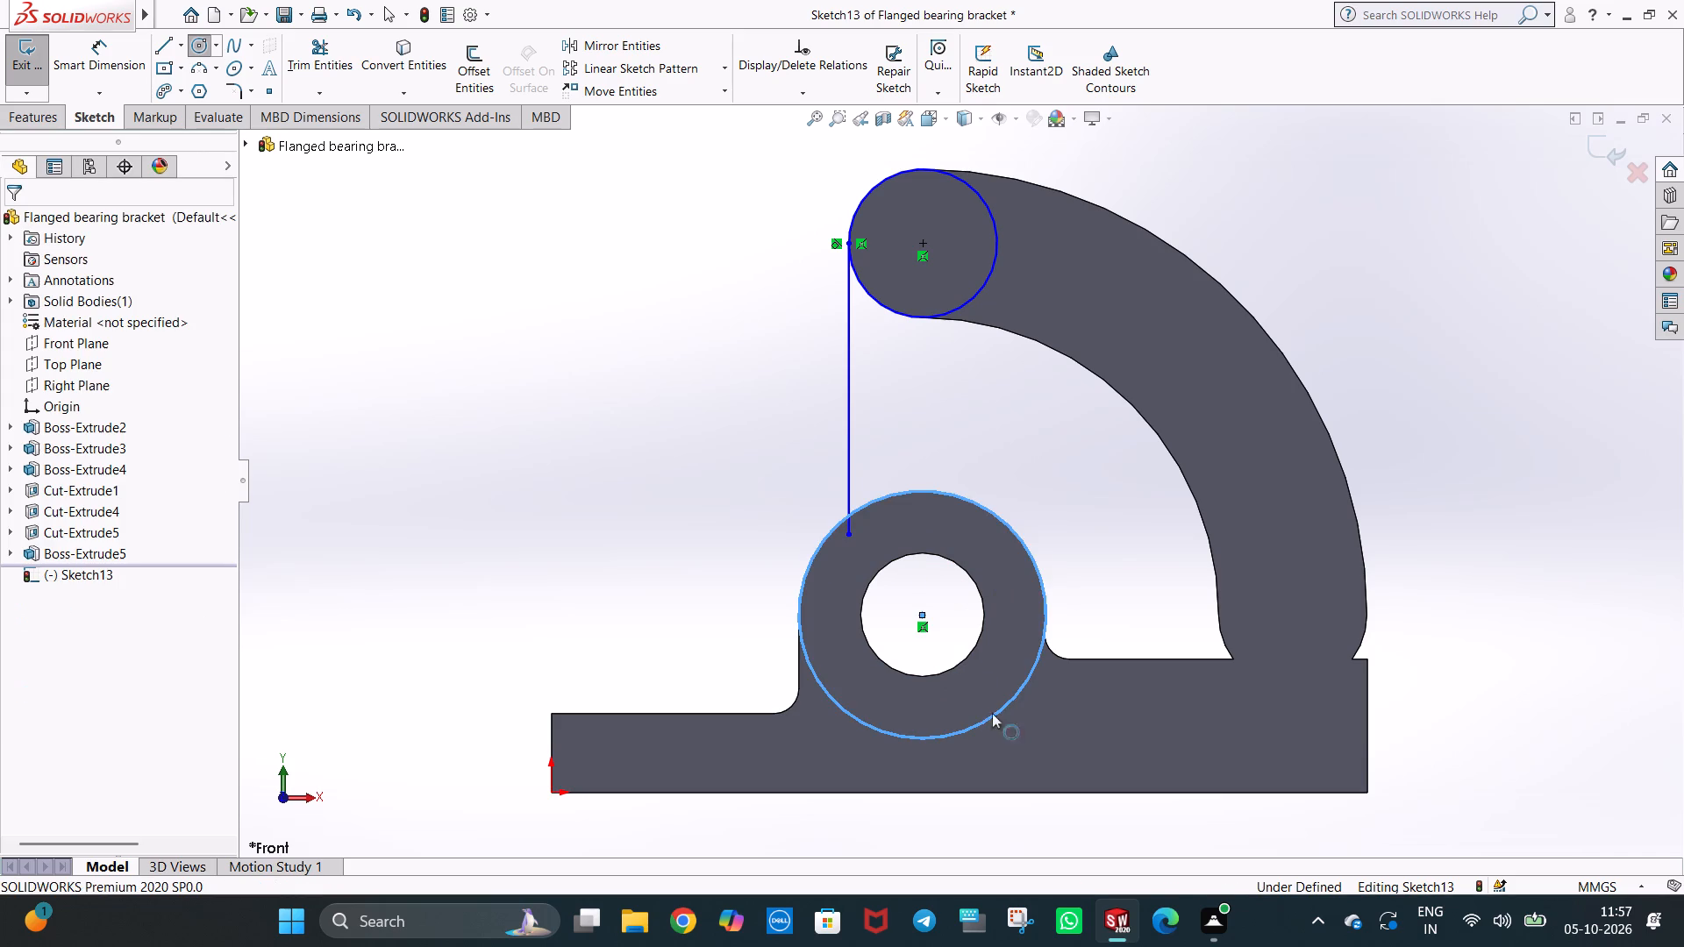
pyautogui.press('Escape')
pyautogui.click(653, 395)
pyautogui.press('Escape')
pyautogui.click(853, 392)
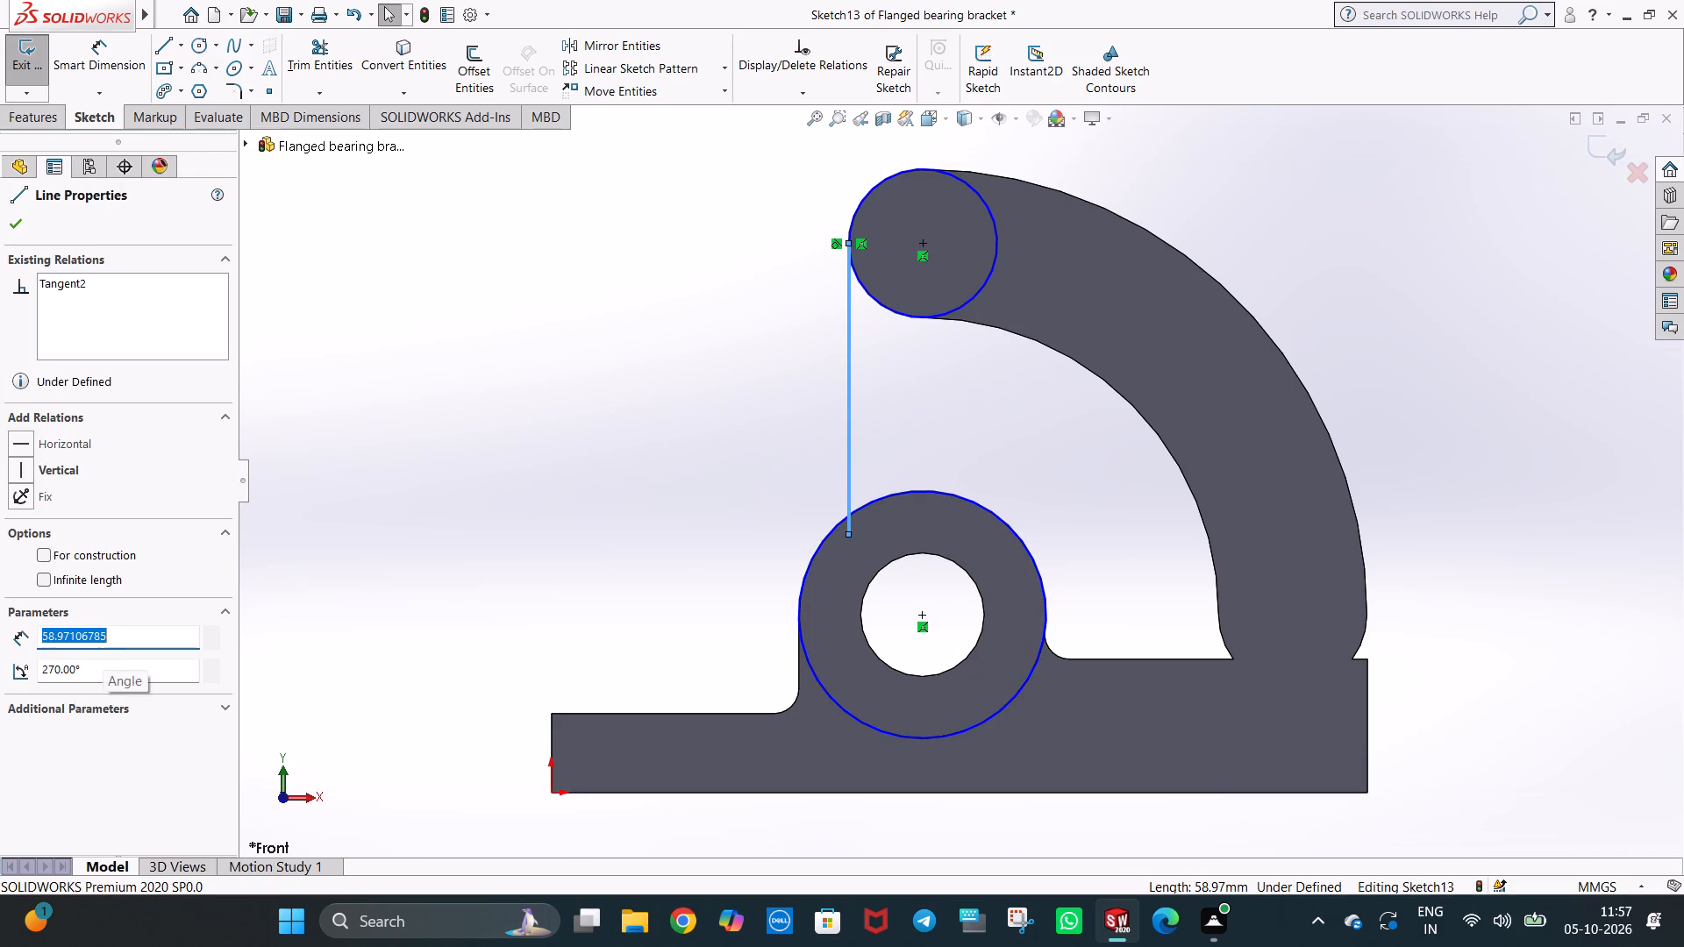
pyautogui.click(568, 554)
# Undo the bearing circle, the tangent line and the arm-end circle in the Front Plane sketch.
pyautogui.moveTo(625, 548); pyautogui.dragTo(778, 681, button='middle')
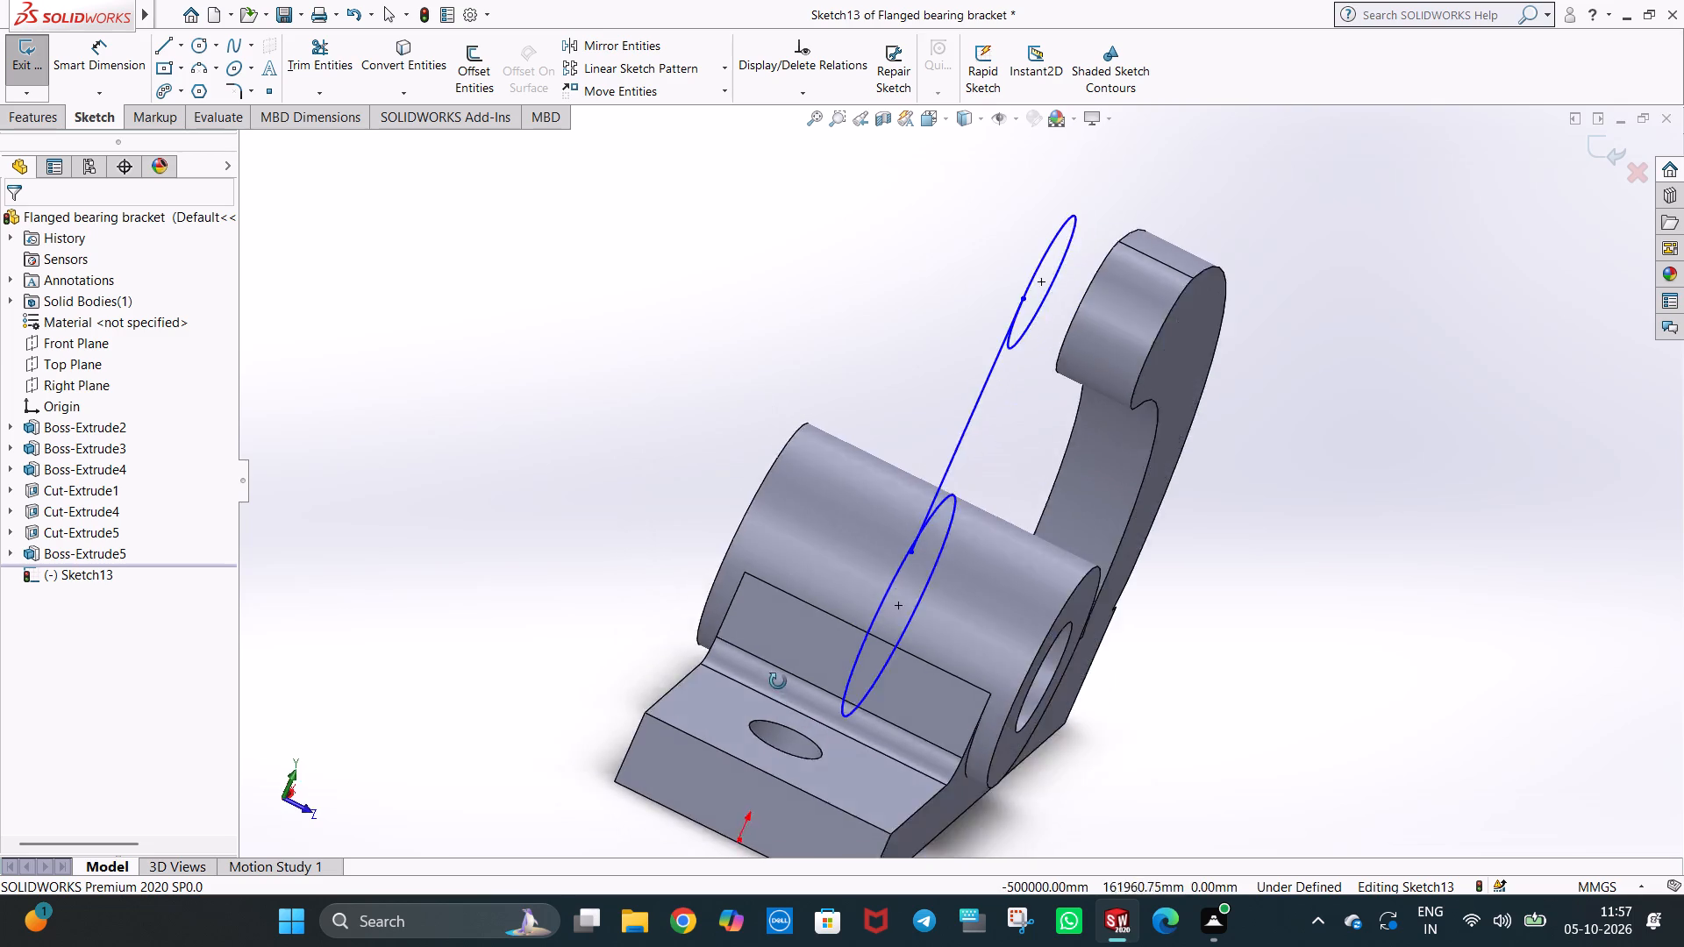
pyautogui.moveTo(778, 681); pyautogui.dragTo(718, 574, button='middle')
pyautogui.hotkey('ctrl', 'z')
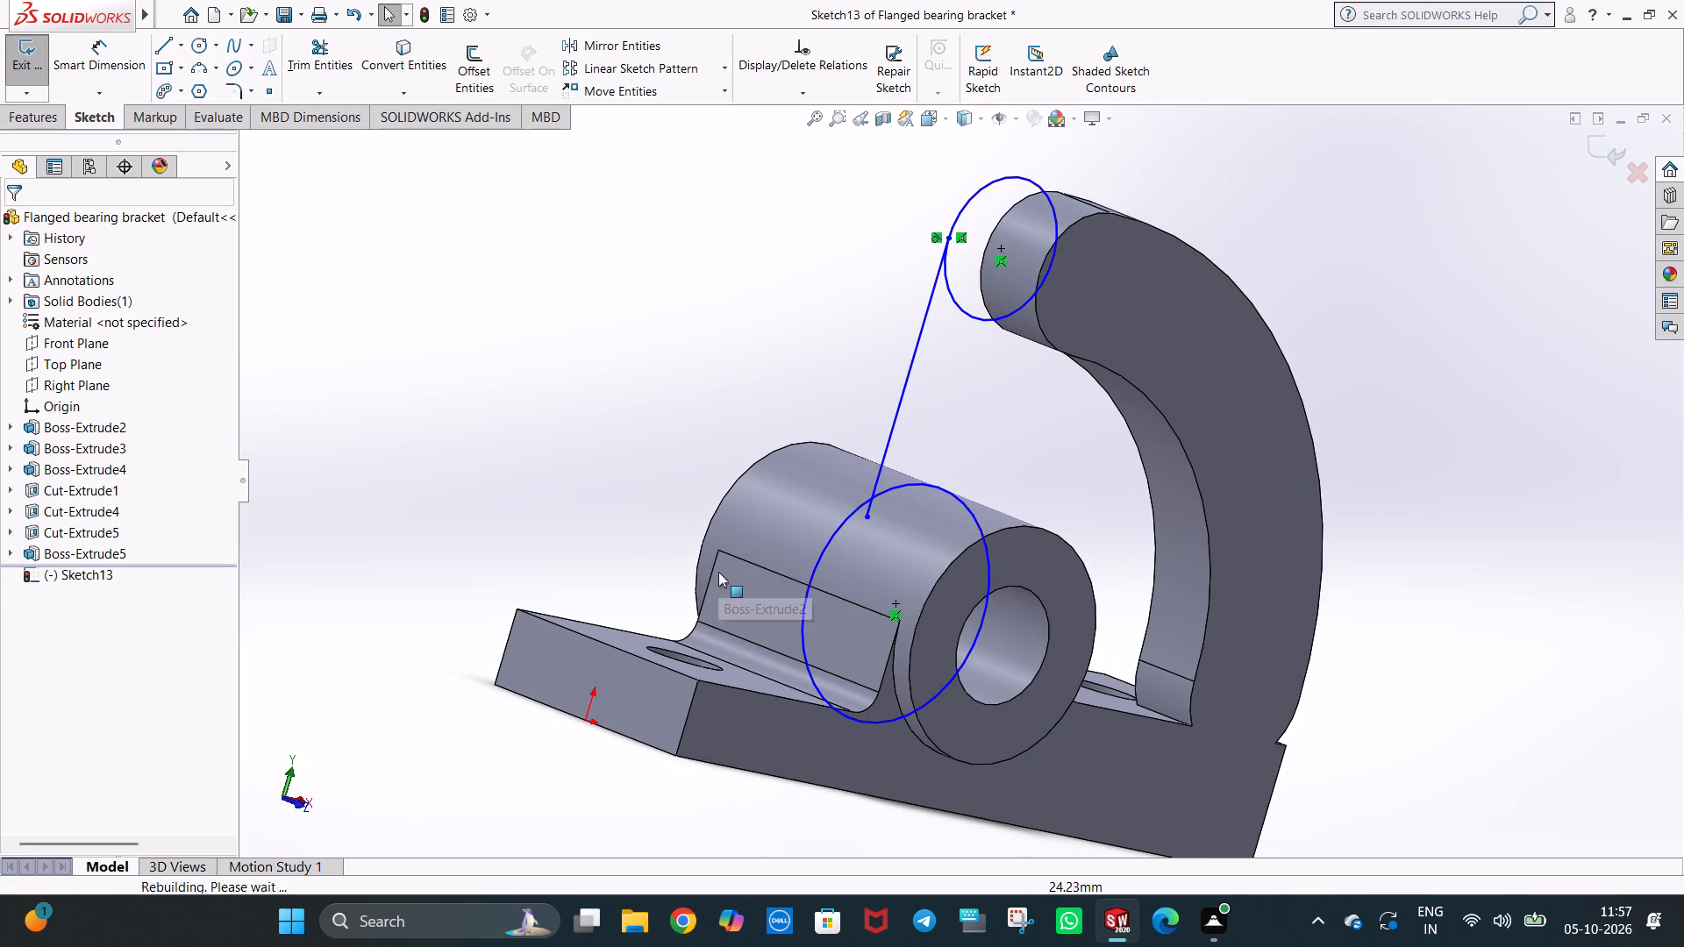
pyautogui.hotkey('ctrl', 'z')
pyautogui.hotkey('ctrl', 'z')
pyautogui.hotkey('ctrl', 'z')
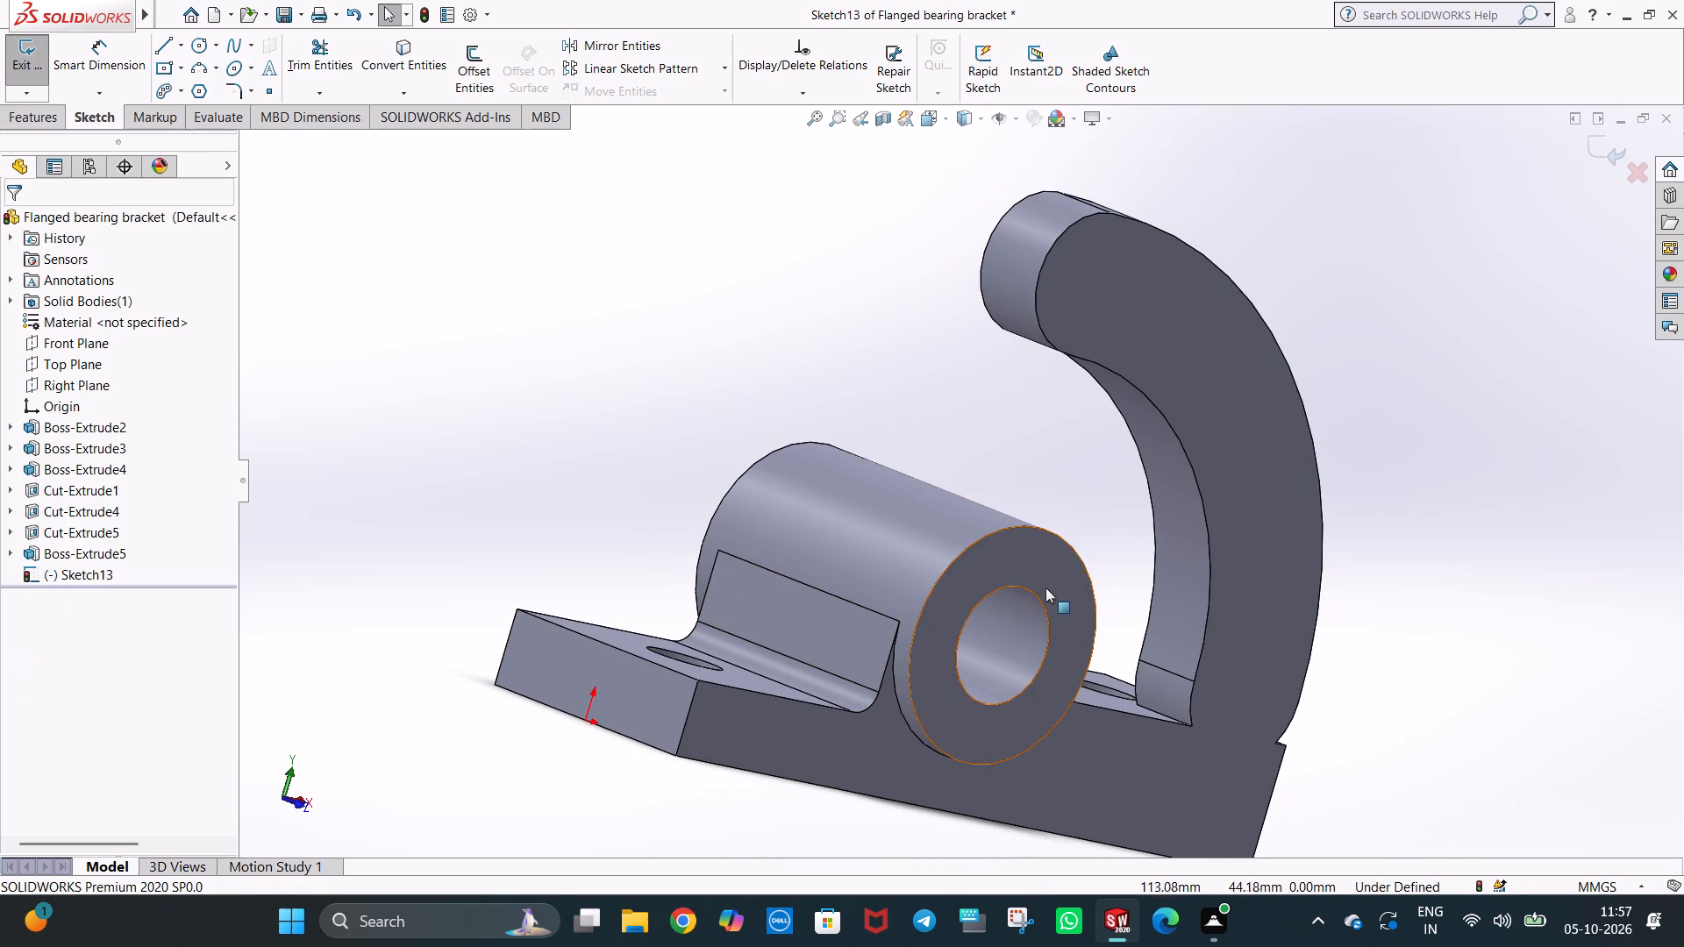
# Leave the Front Plane sketch and start a new sketch on the bearing's front end face, viewed from the front.
pyautogui.rightClick(1074, 565)
pyautogui.click(951, 455)
pyautogui.hotkey('ctrl', '1')
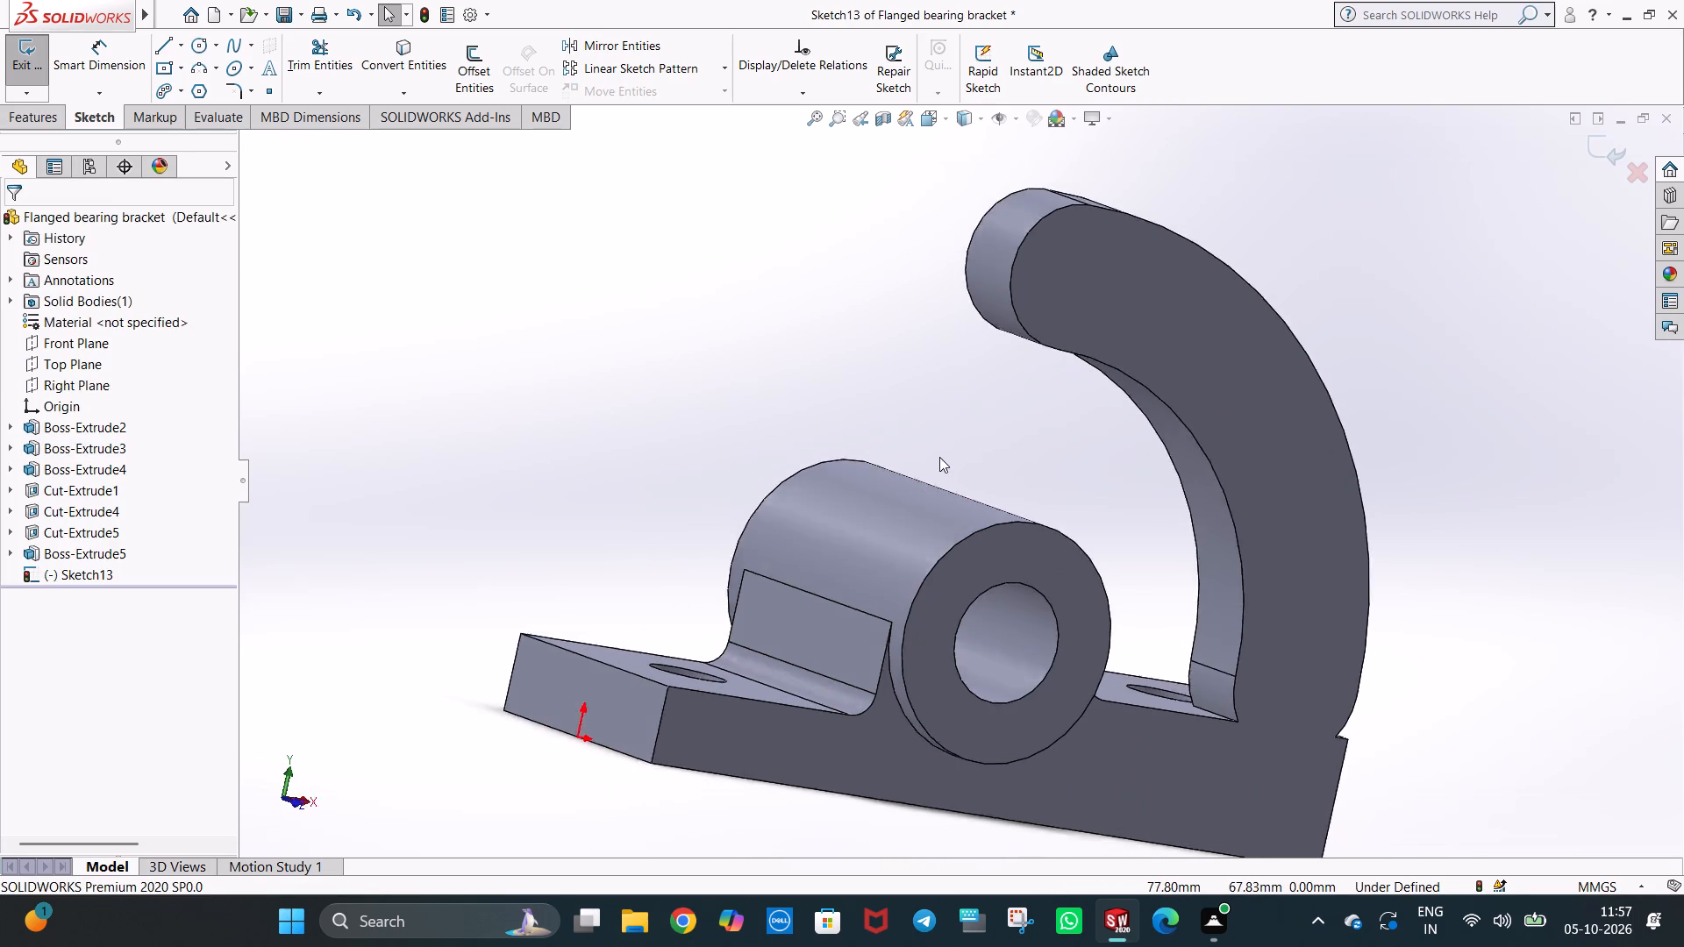
pyautogui.click(81, 364)
pyautogui.click(45, 343)
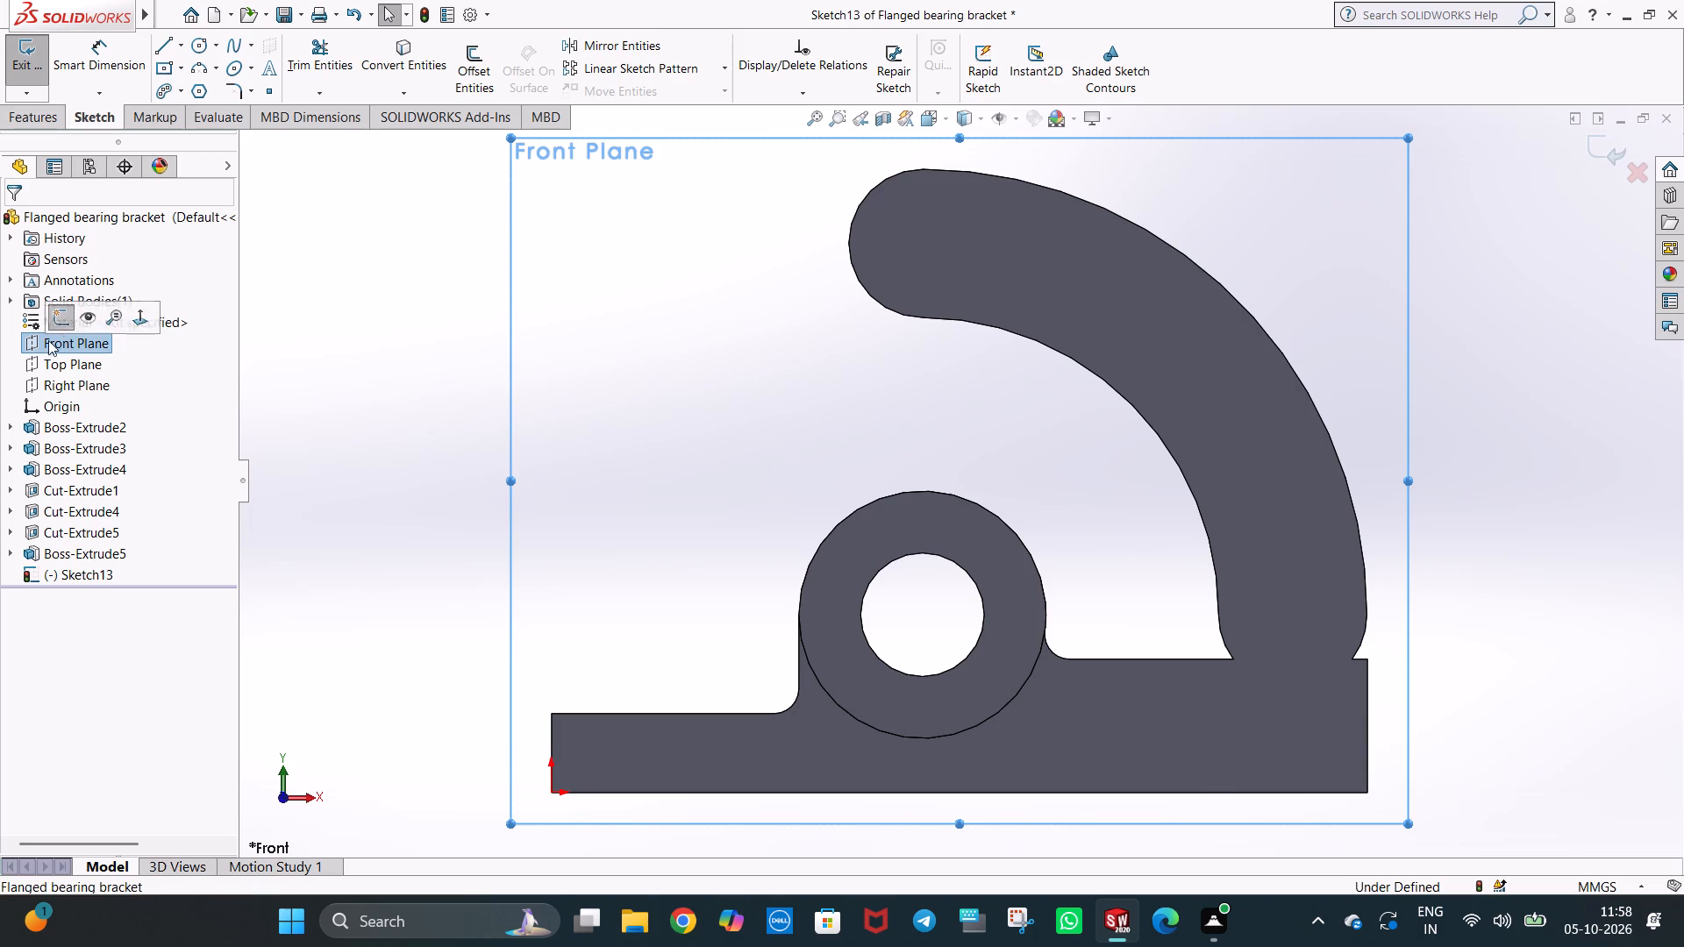
pyautogui.click(64, 321)
pyautogui.rightClick(967, 537)
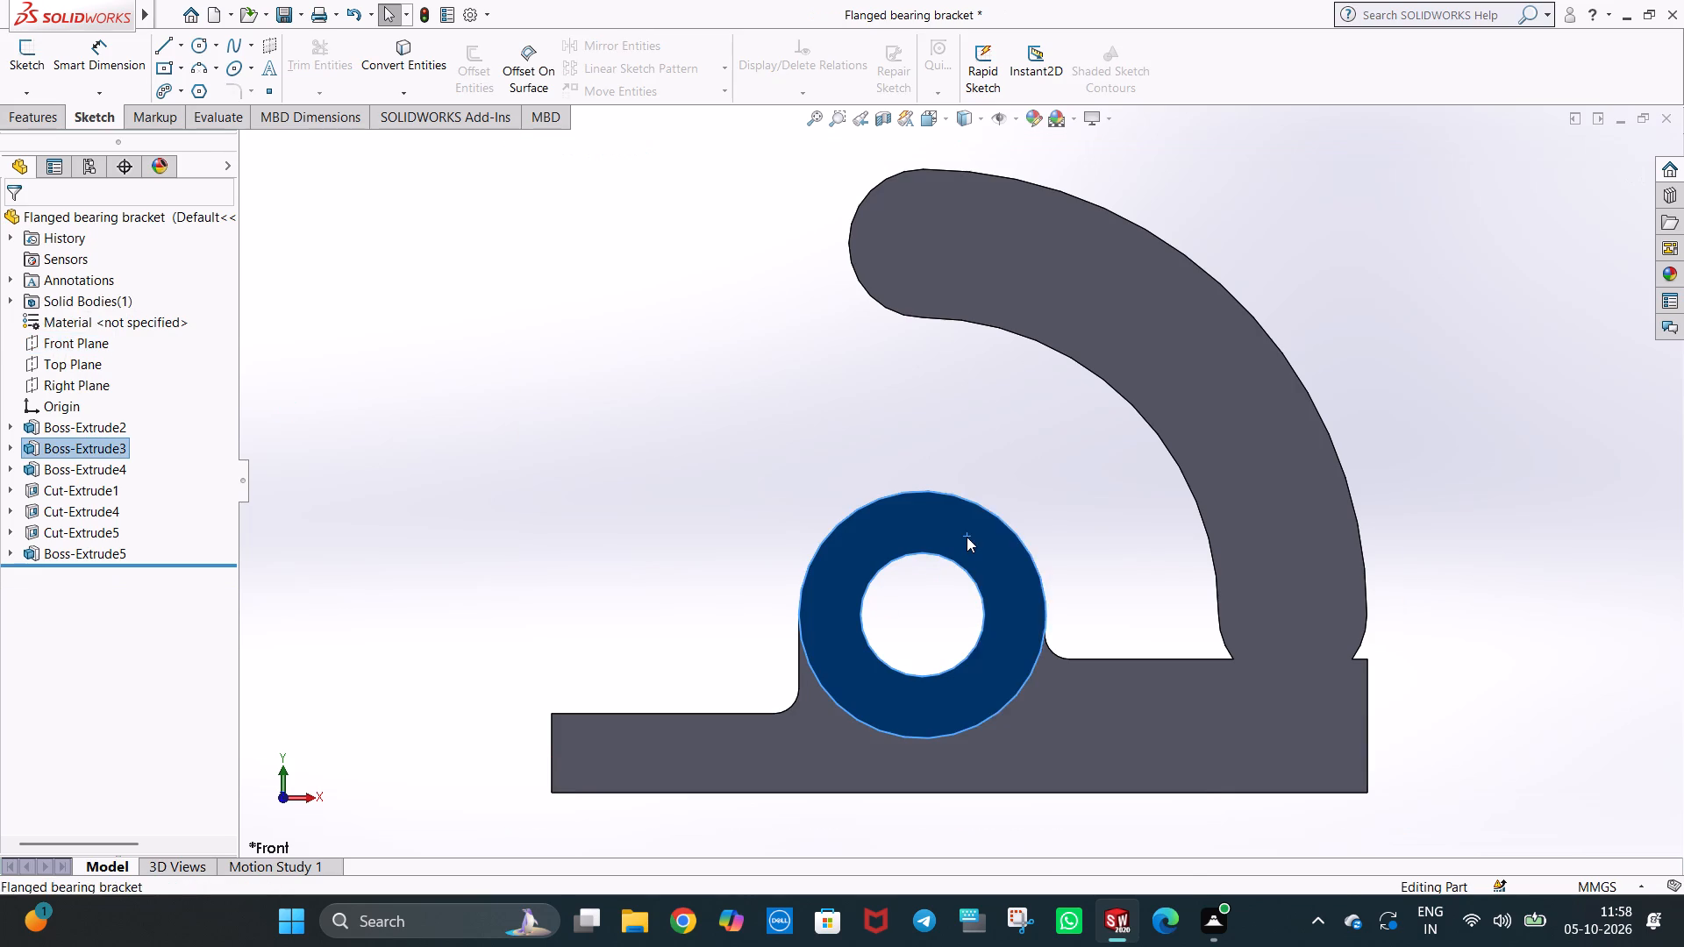
pyautogui.click(1003, 508)
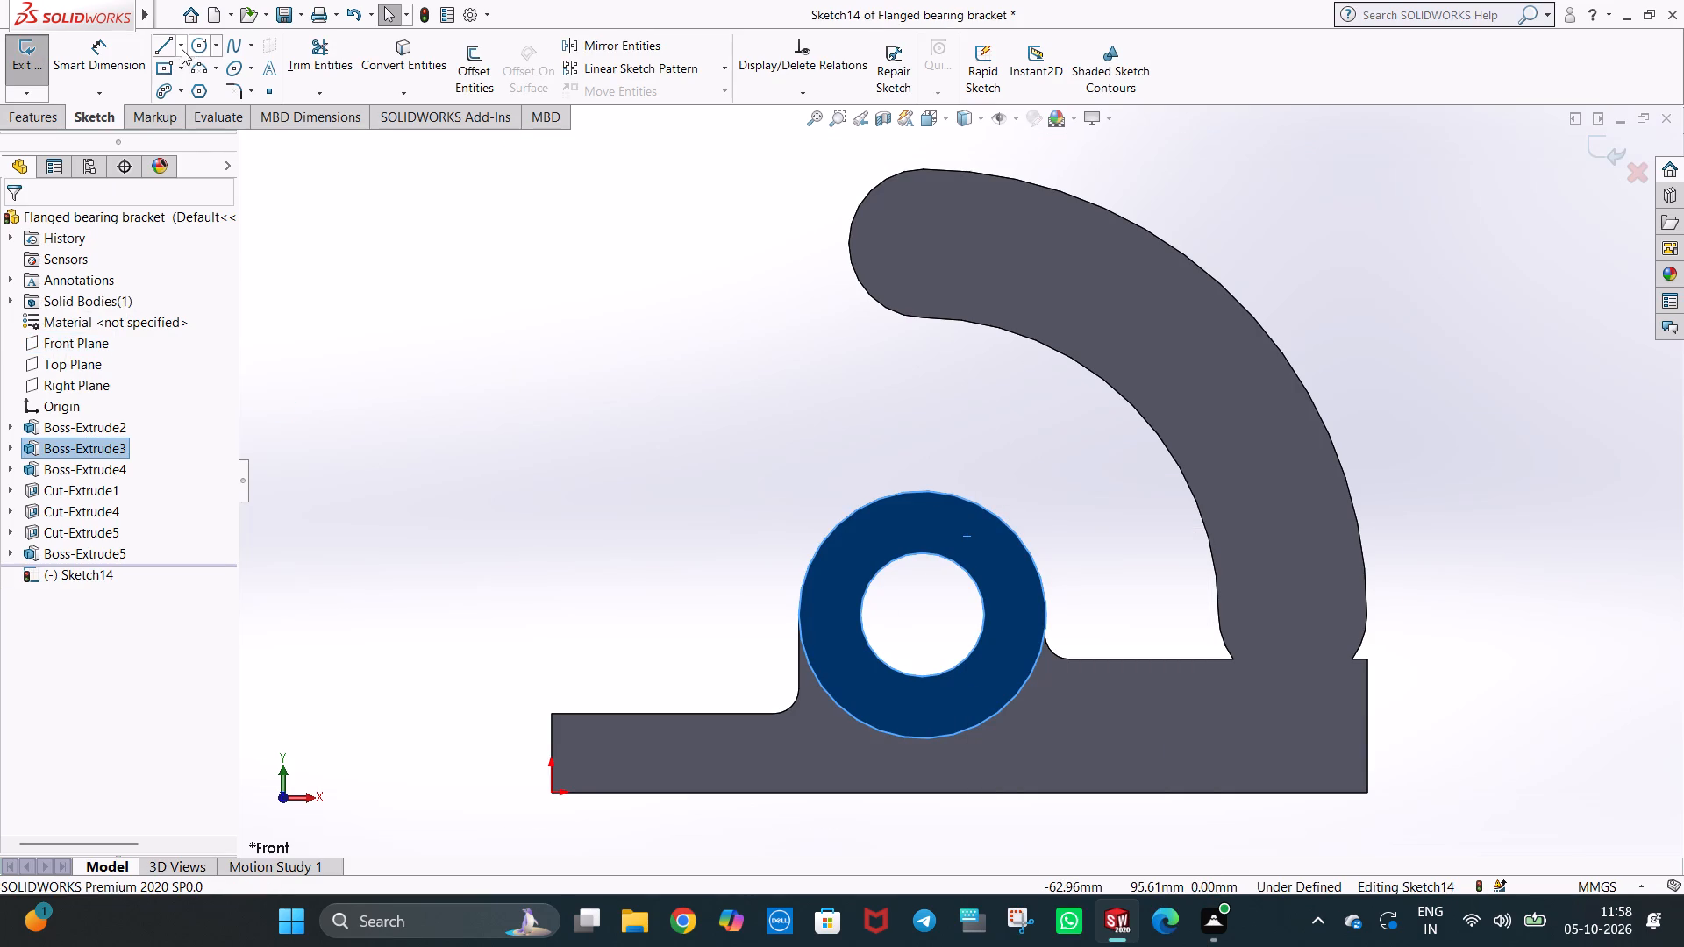
# Sketch a vertical line about 55 mm long from the outermost point of the arm's rounded end down to the bearing's outer edge.
pyautogui.click(163, 47)
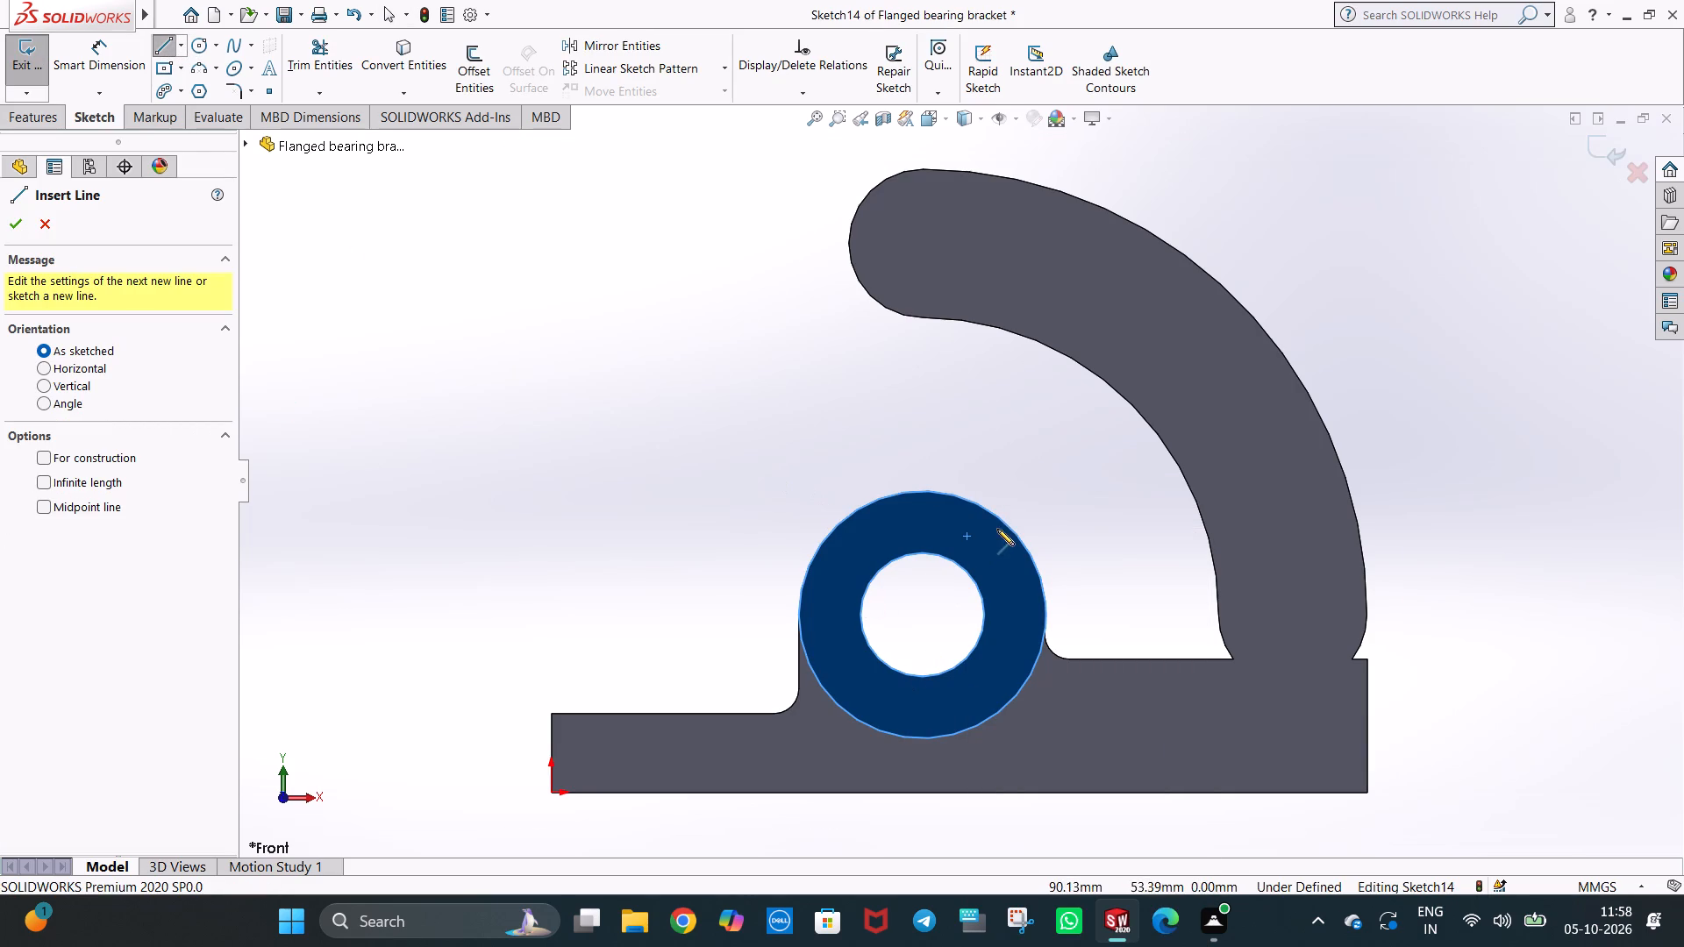
pyautogui.click(848, 243)
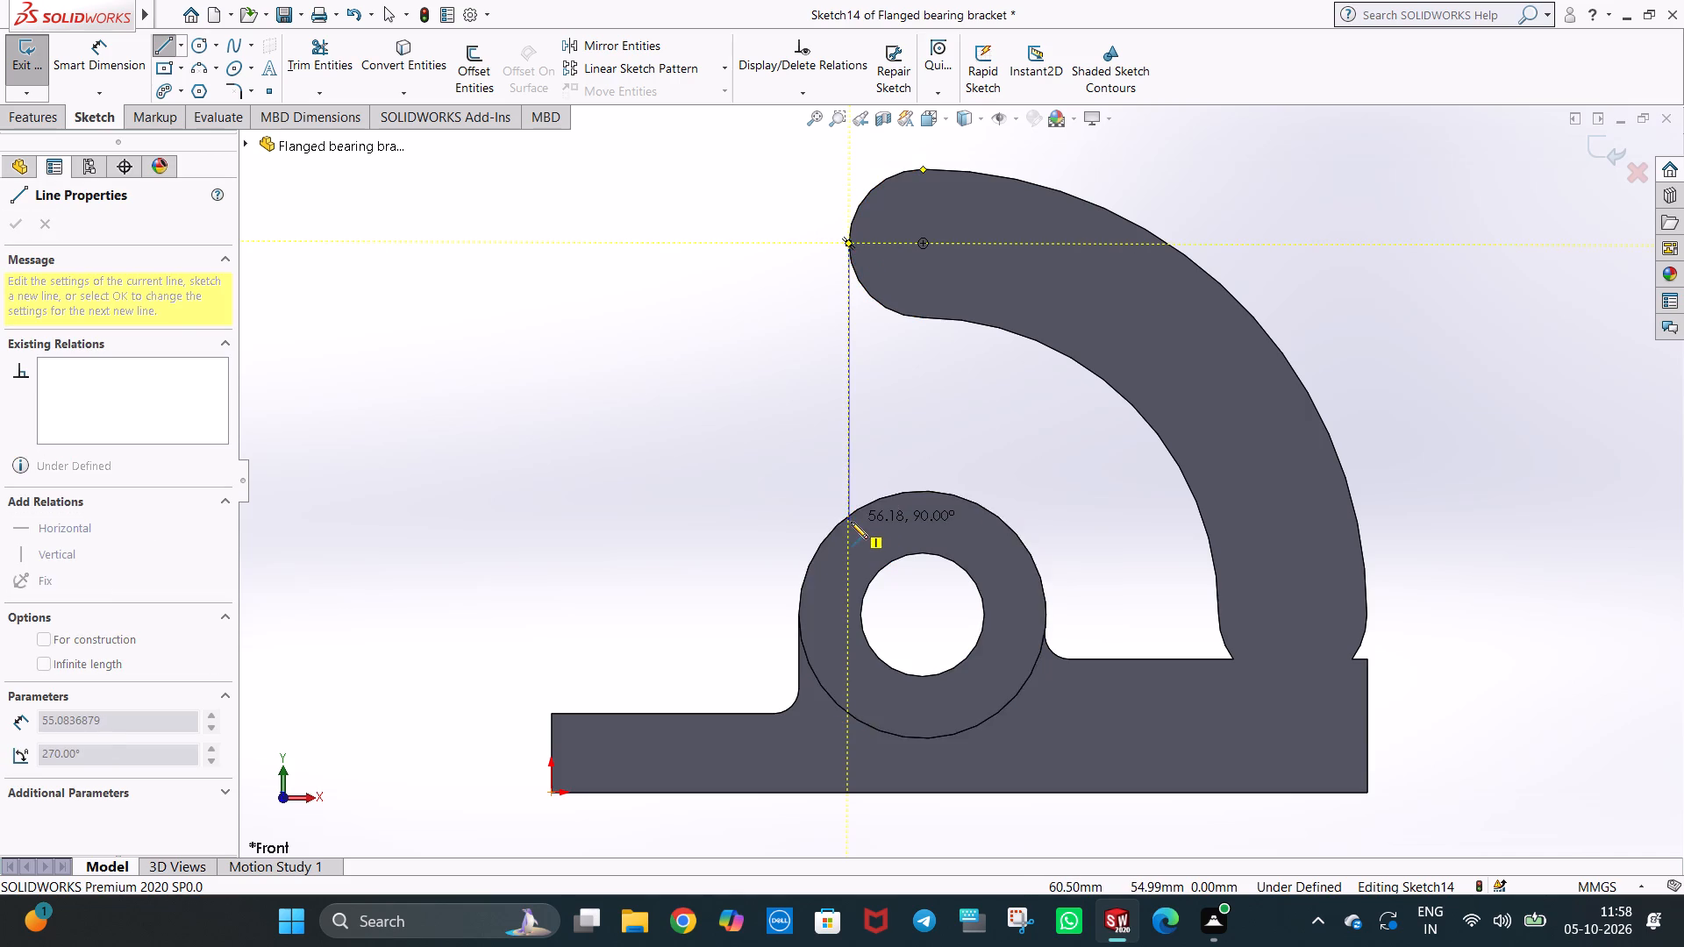
pyautogui.click(848, 516)
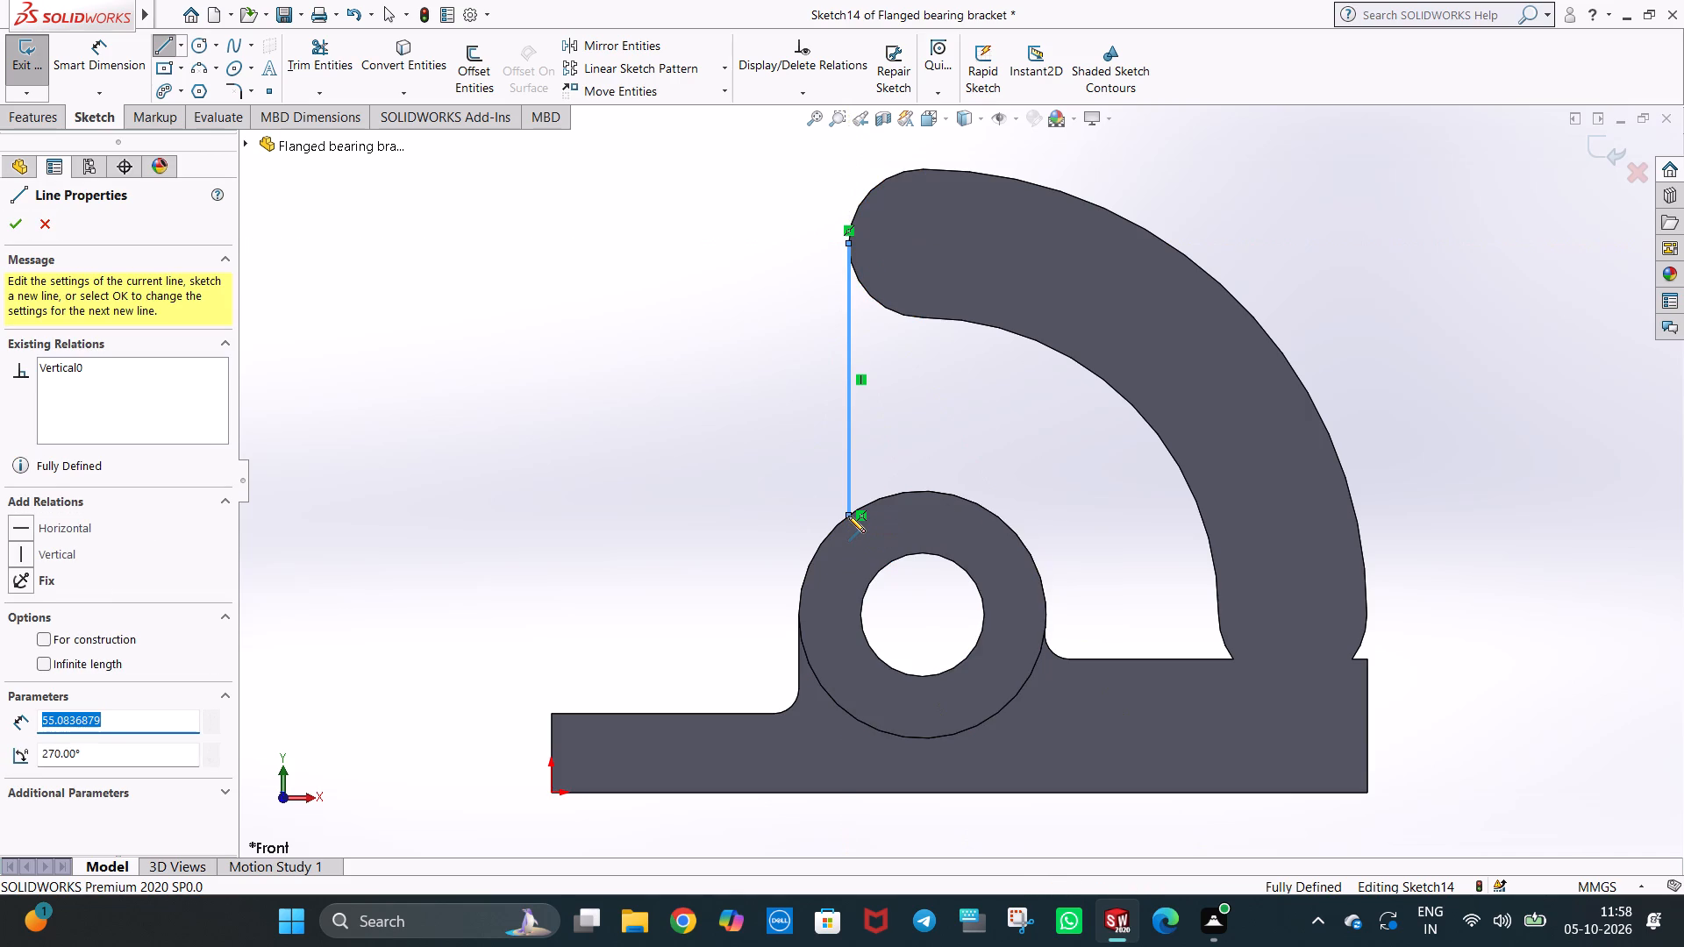
pyautogui.press('Escape')
# Sketch a circle of radius 25 mm centred on the bearing hole, following the bearing's outer edge.
pyautogui.click(193, 48)
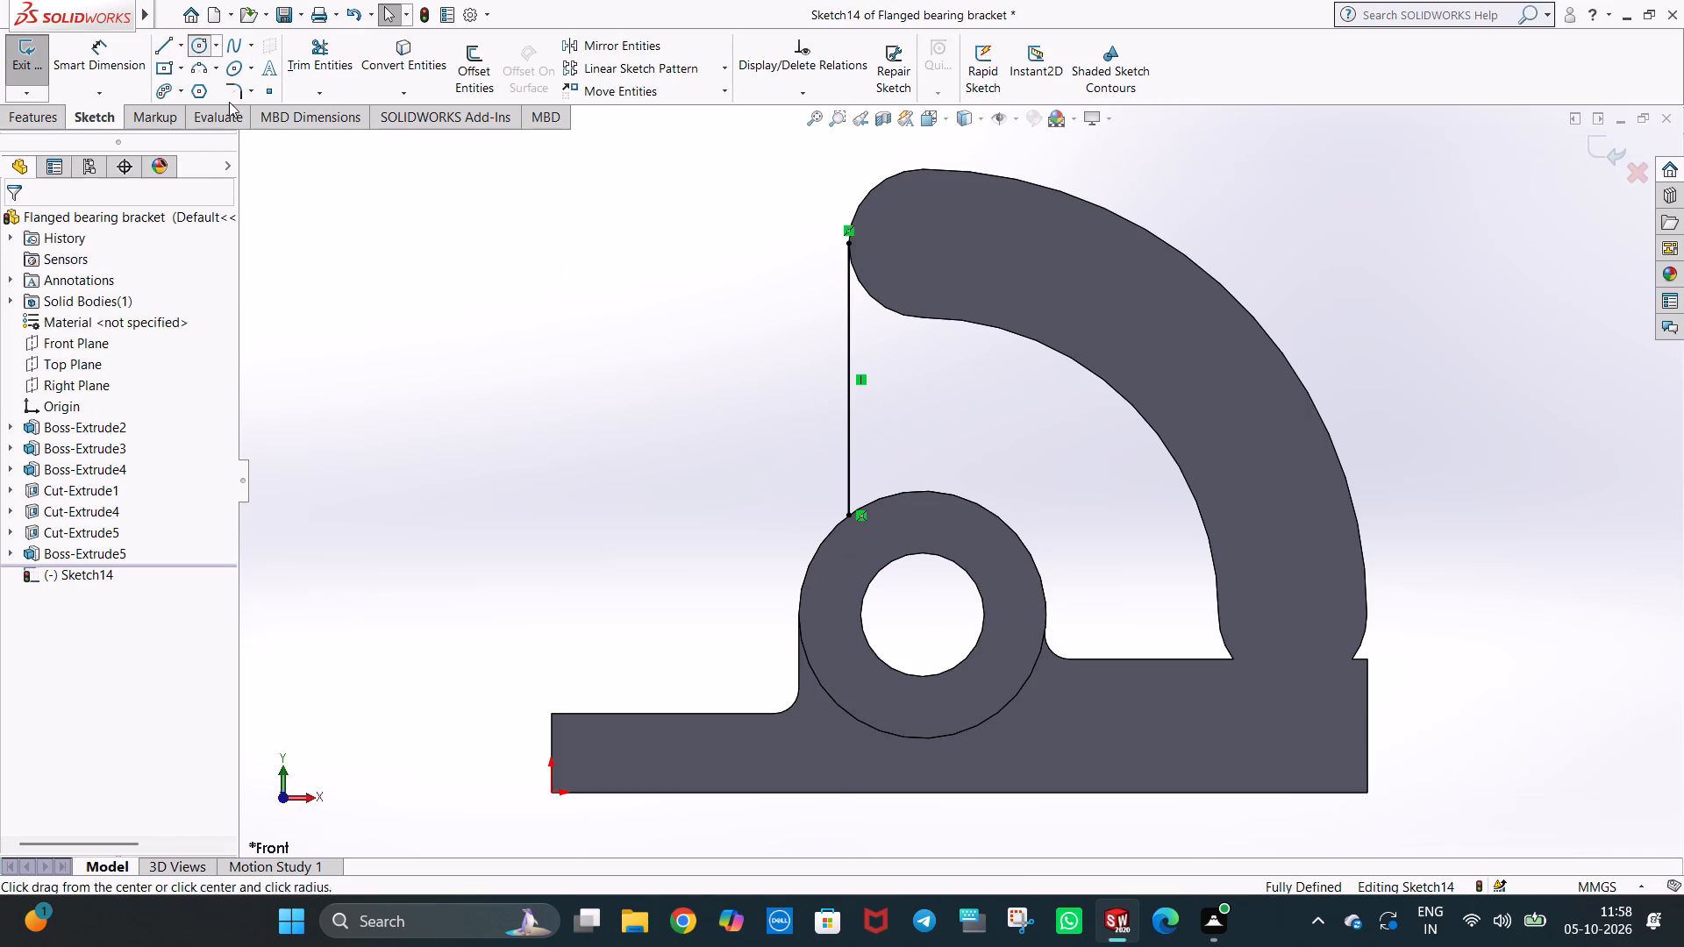
pyautogui.click(922, 616)
pyautogui.click(986, 717)
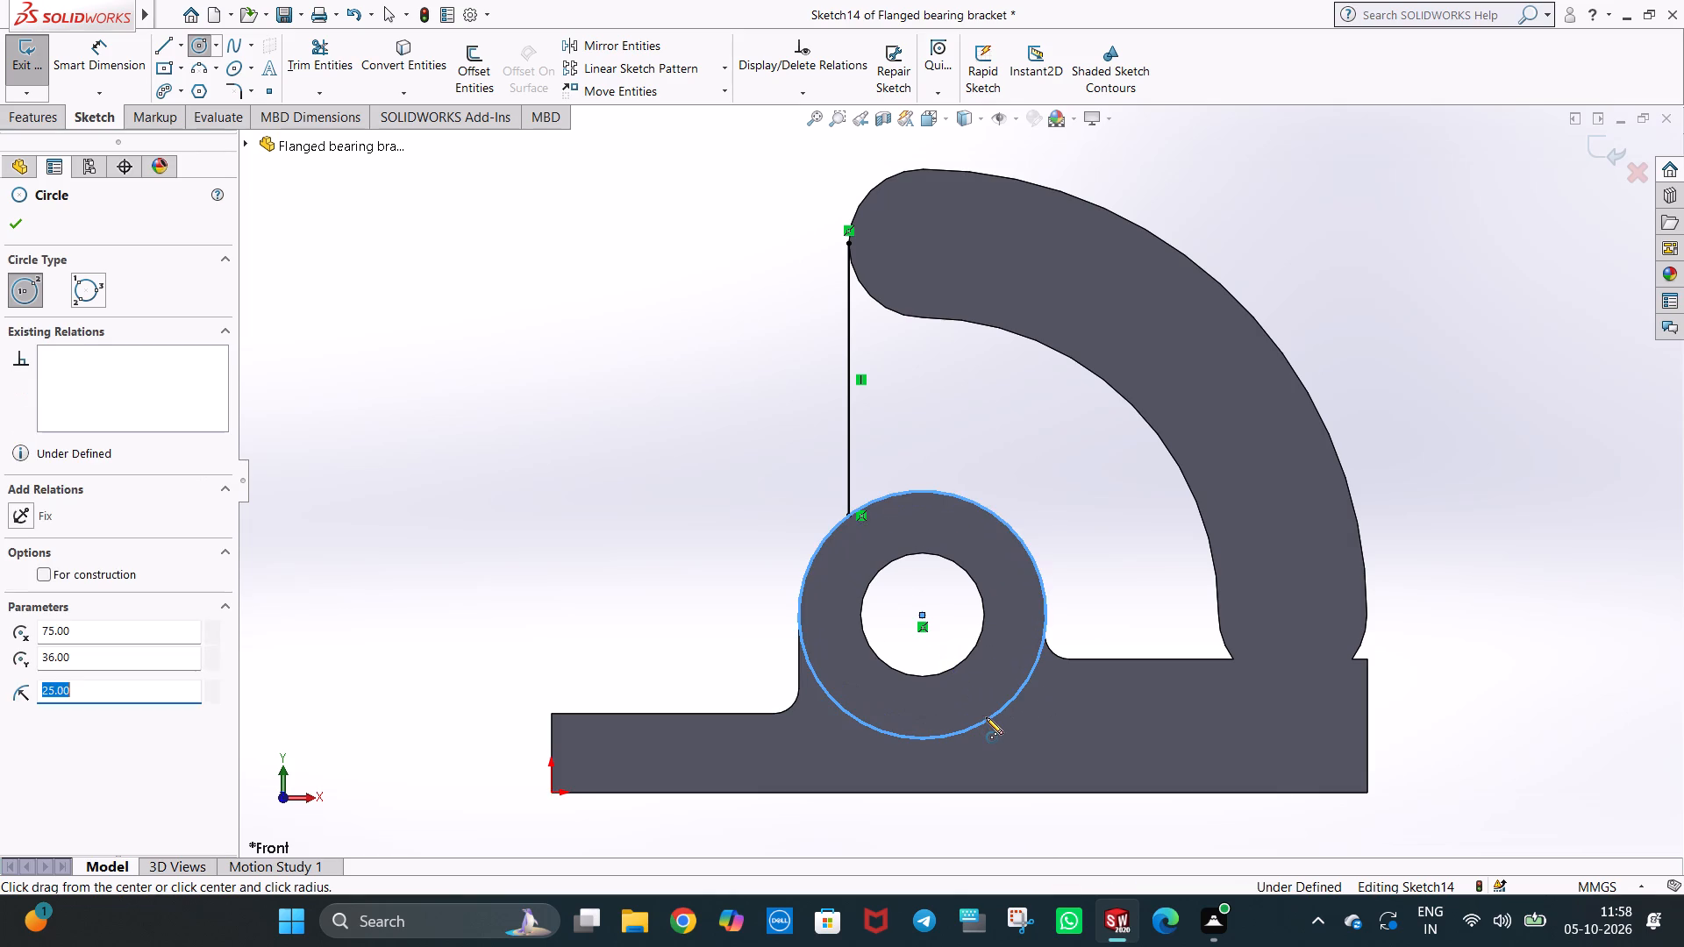
pyautogui.press('Escape')
pyautogui.press('Escape')
# Sketch a 30 mm horizontal line across the bearing circle from the vertical line's lower end, continuing about 38 mm vertically up to the arm's inner edge.
pyautogui.click(153, 39)
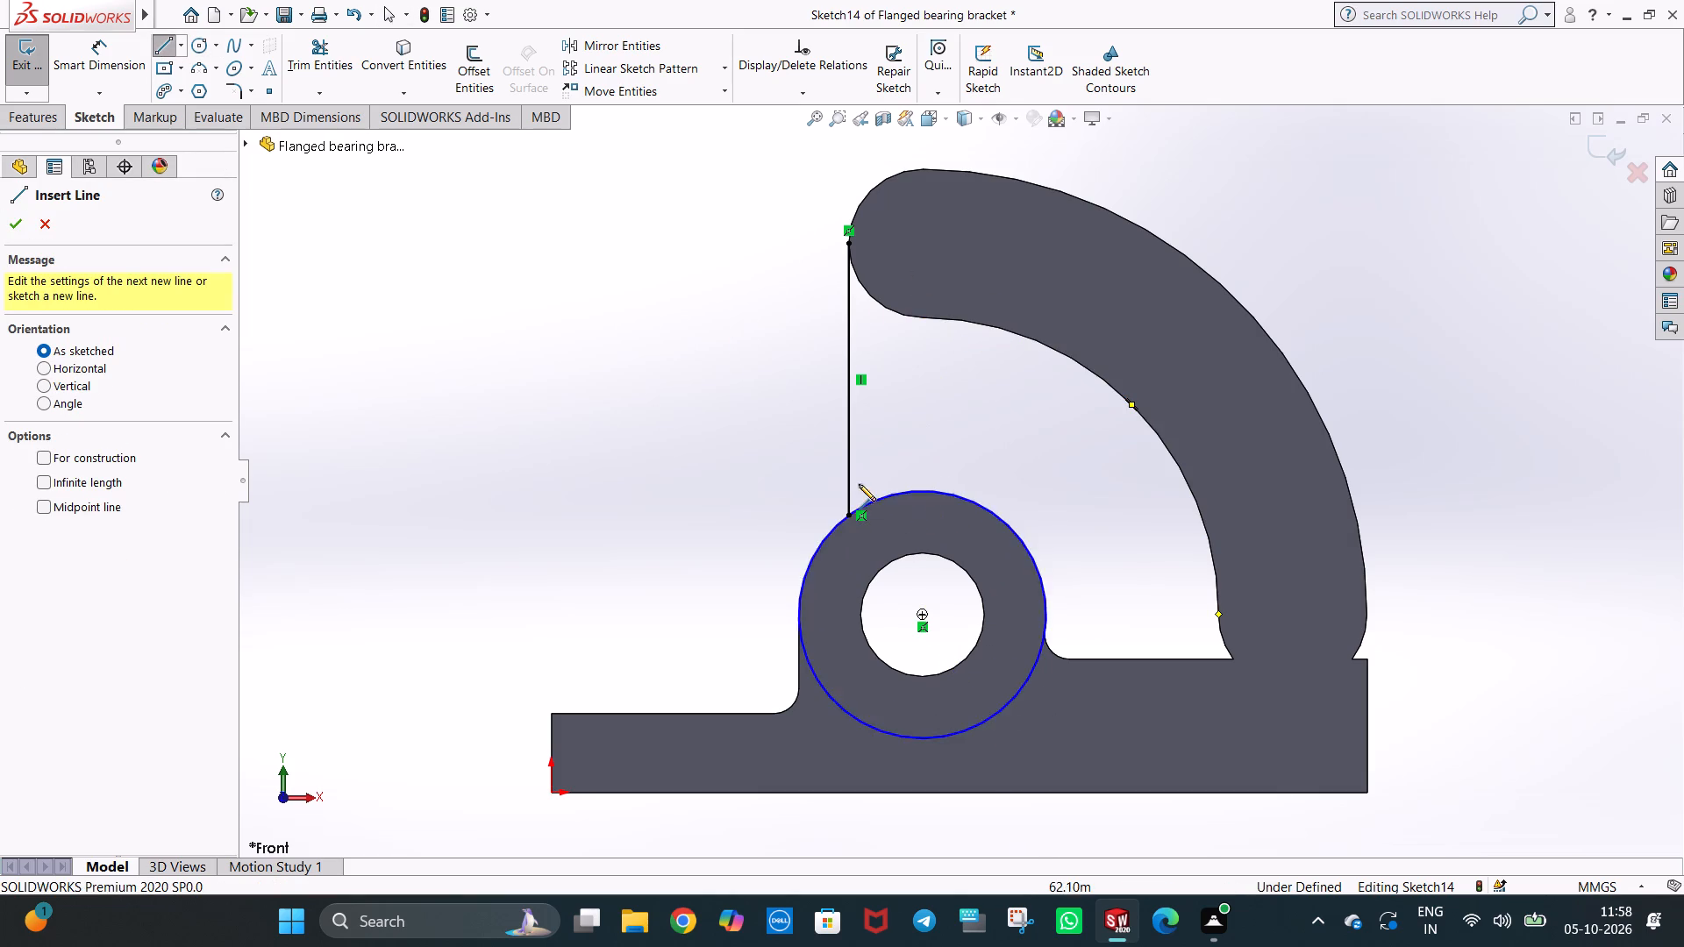
pyautogui.click(850, 515)
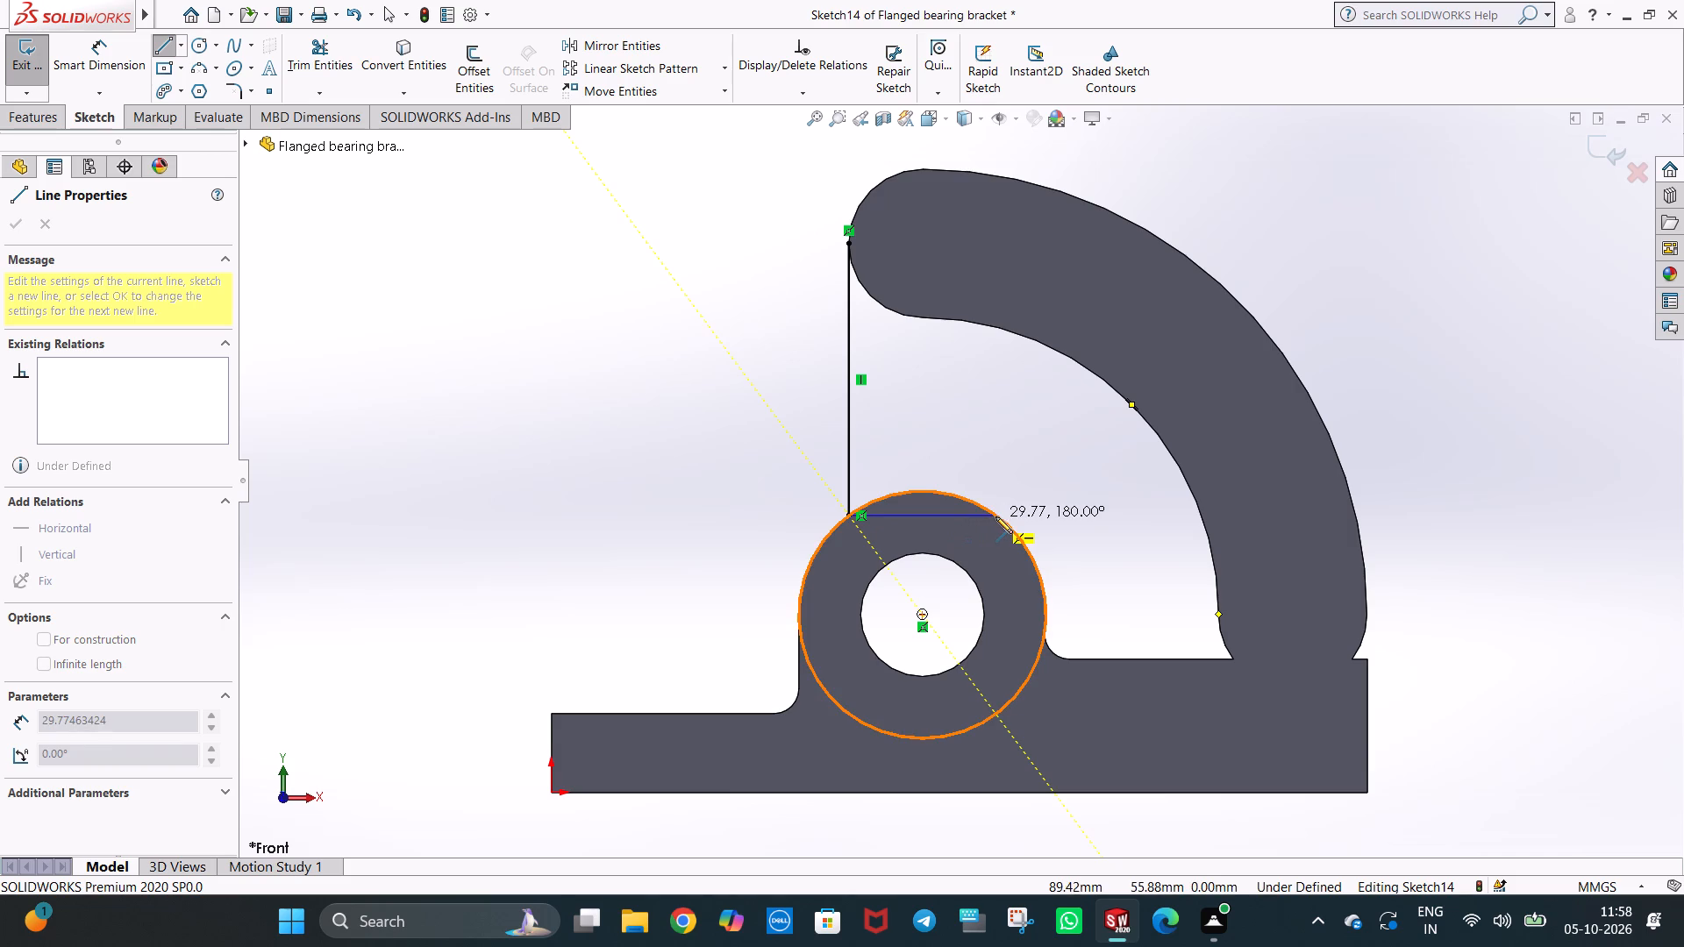
pyautogui.click(1000, 517)
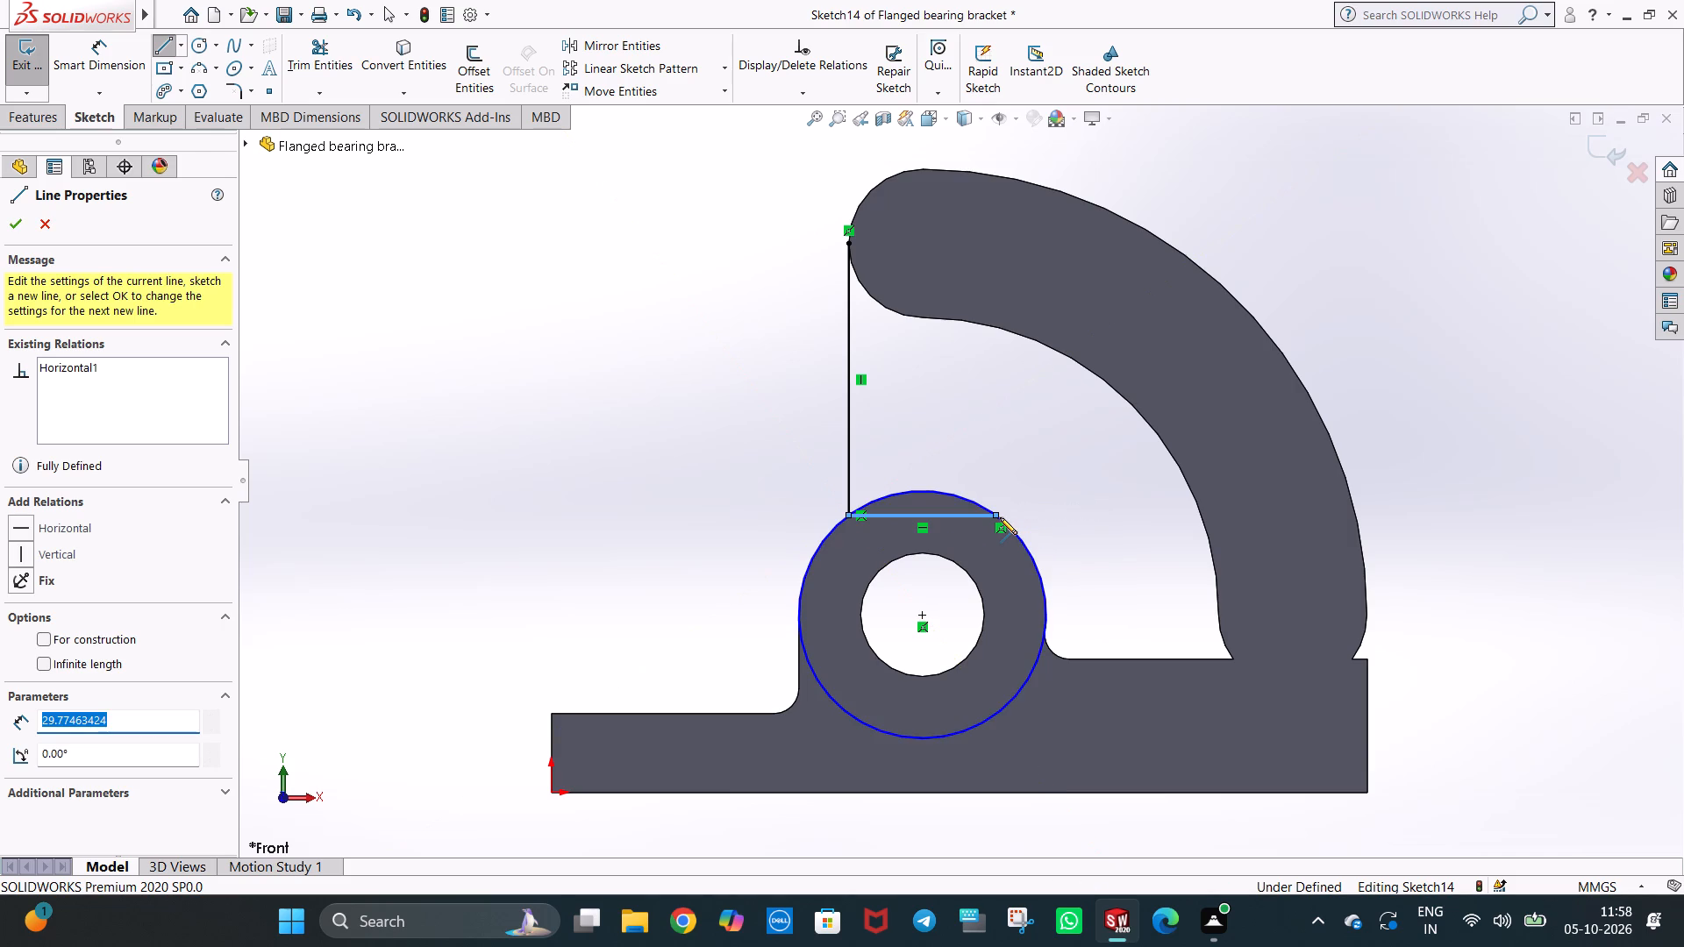
pyautogui.write('30')
pyautogui.press('Return')
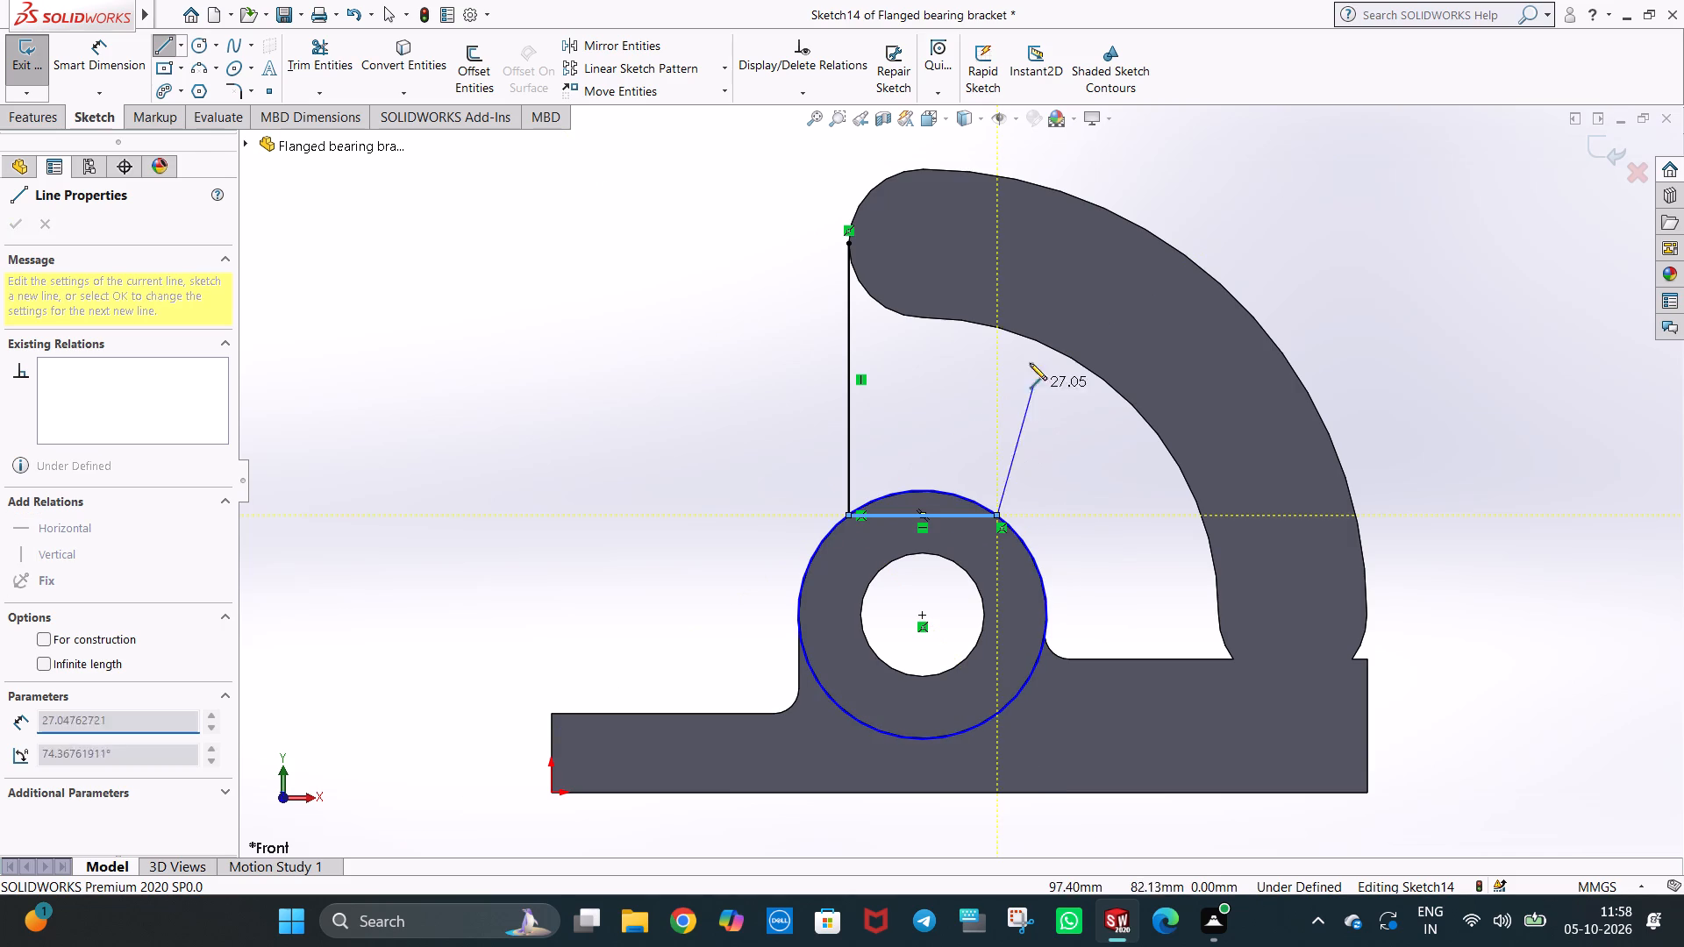
pyautogui.click(996, 328)
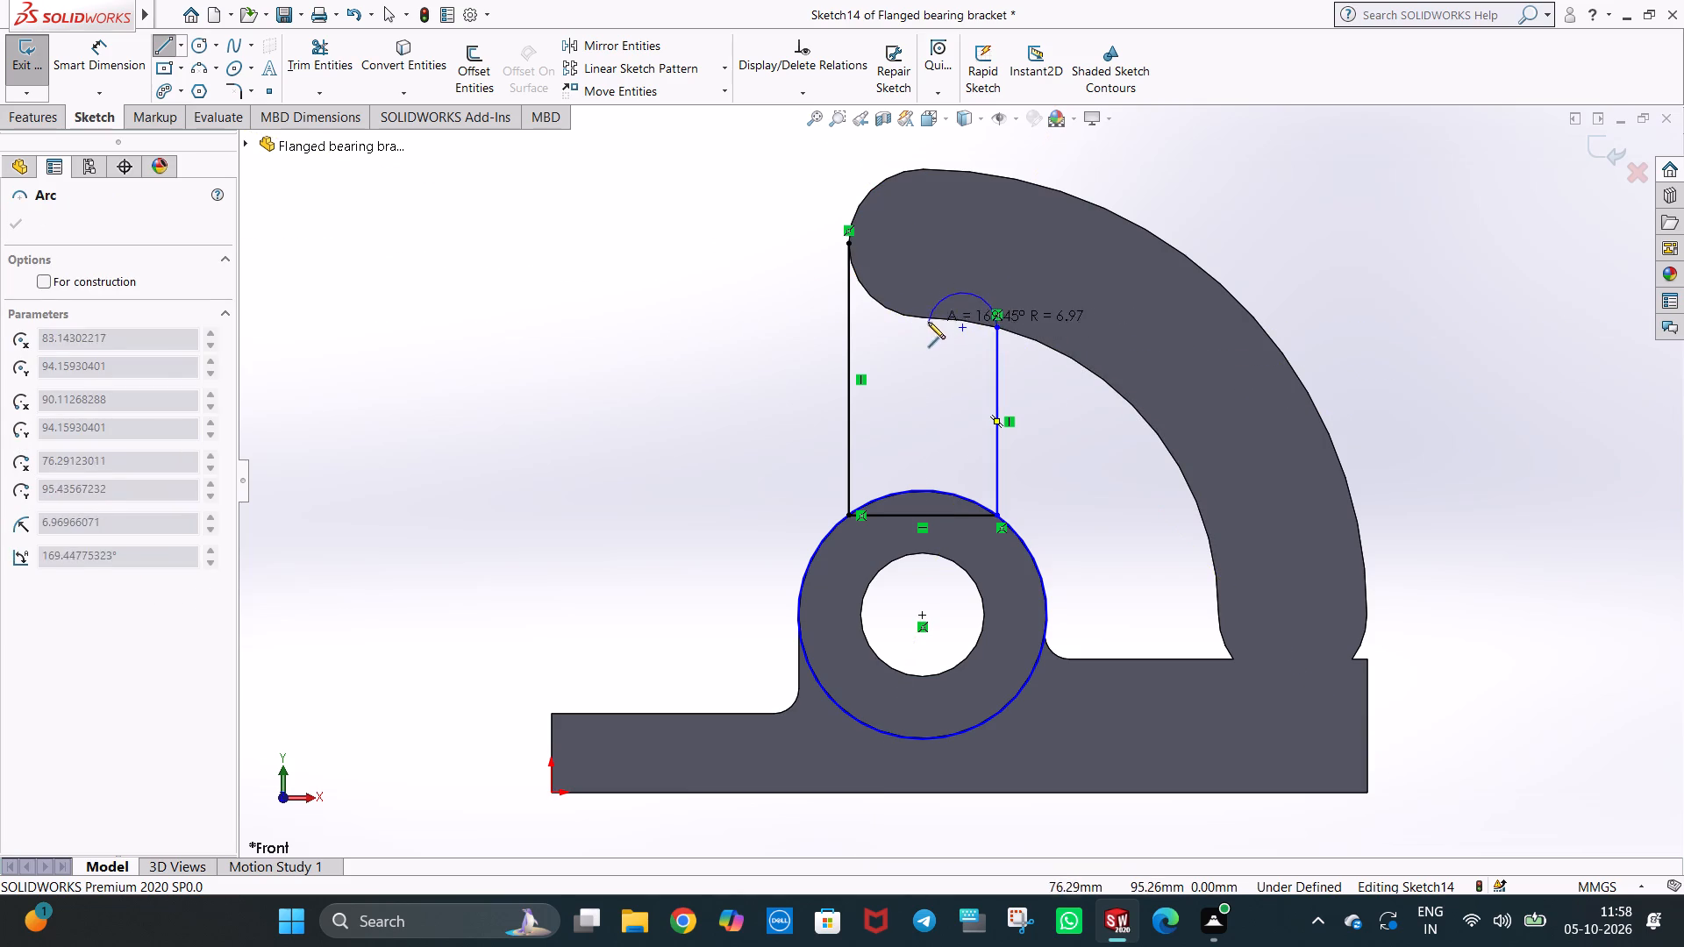
pyautogui.press('Escape')
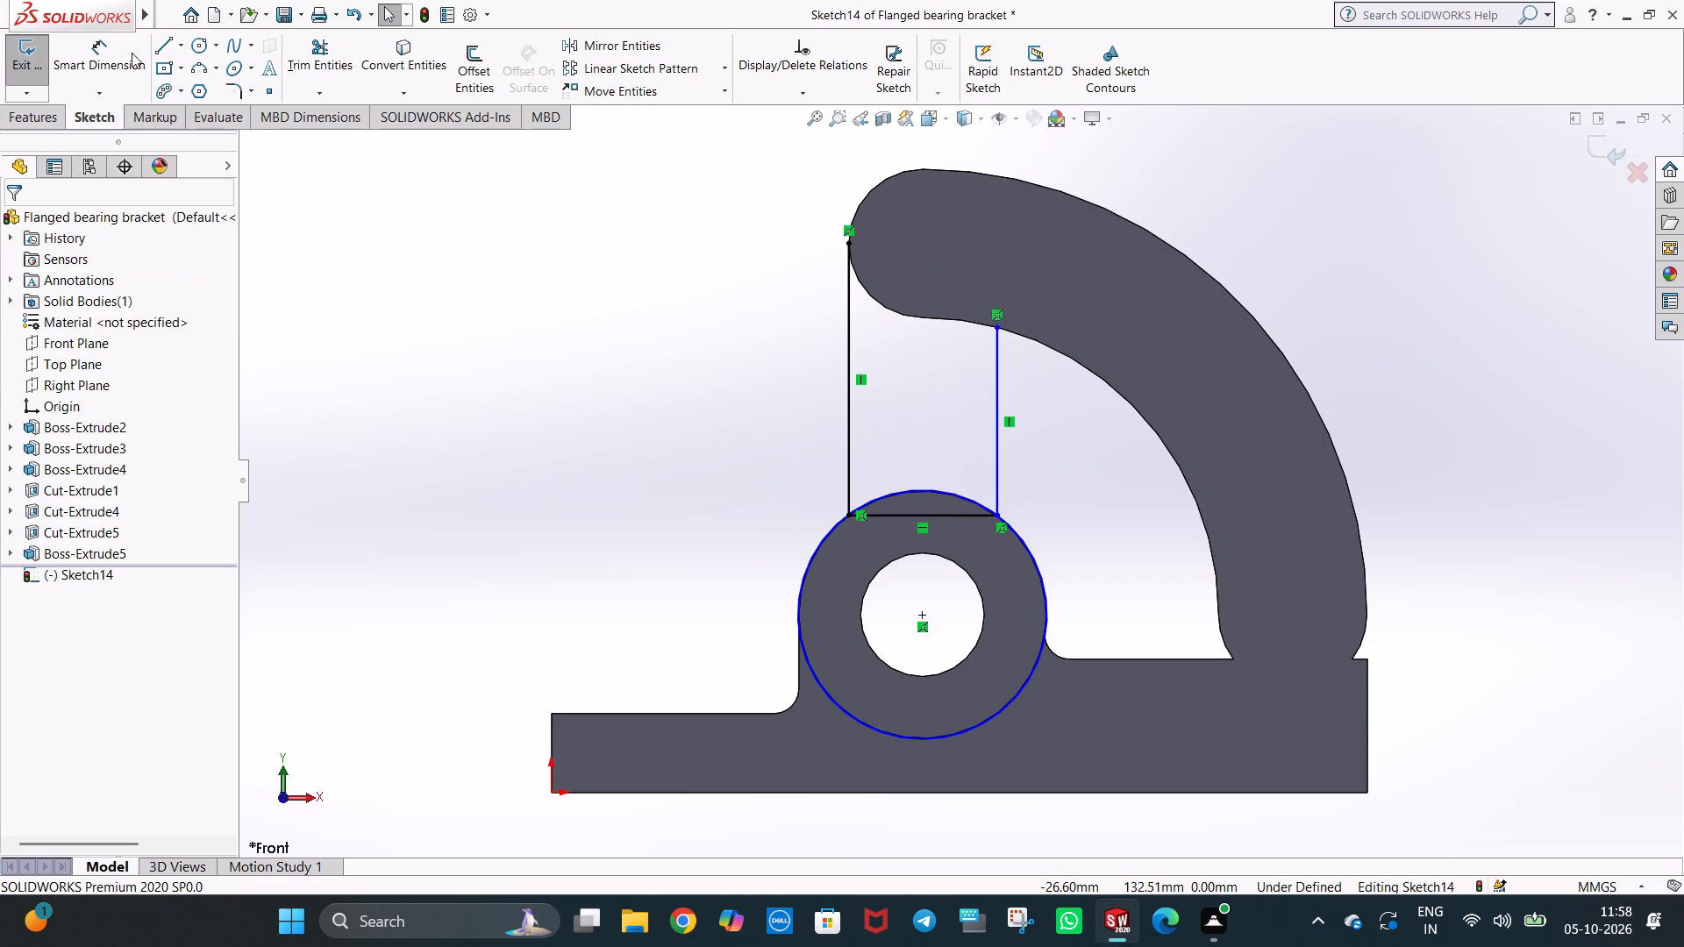
# Sketch a circle of radius 15 mm centred on the curved arm's rounded free end.
pyautogui.click(203, 47)
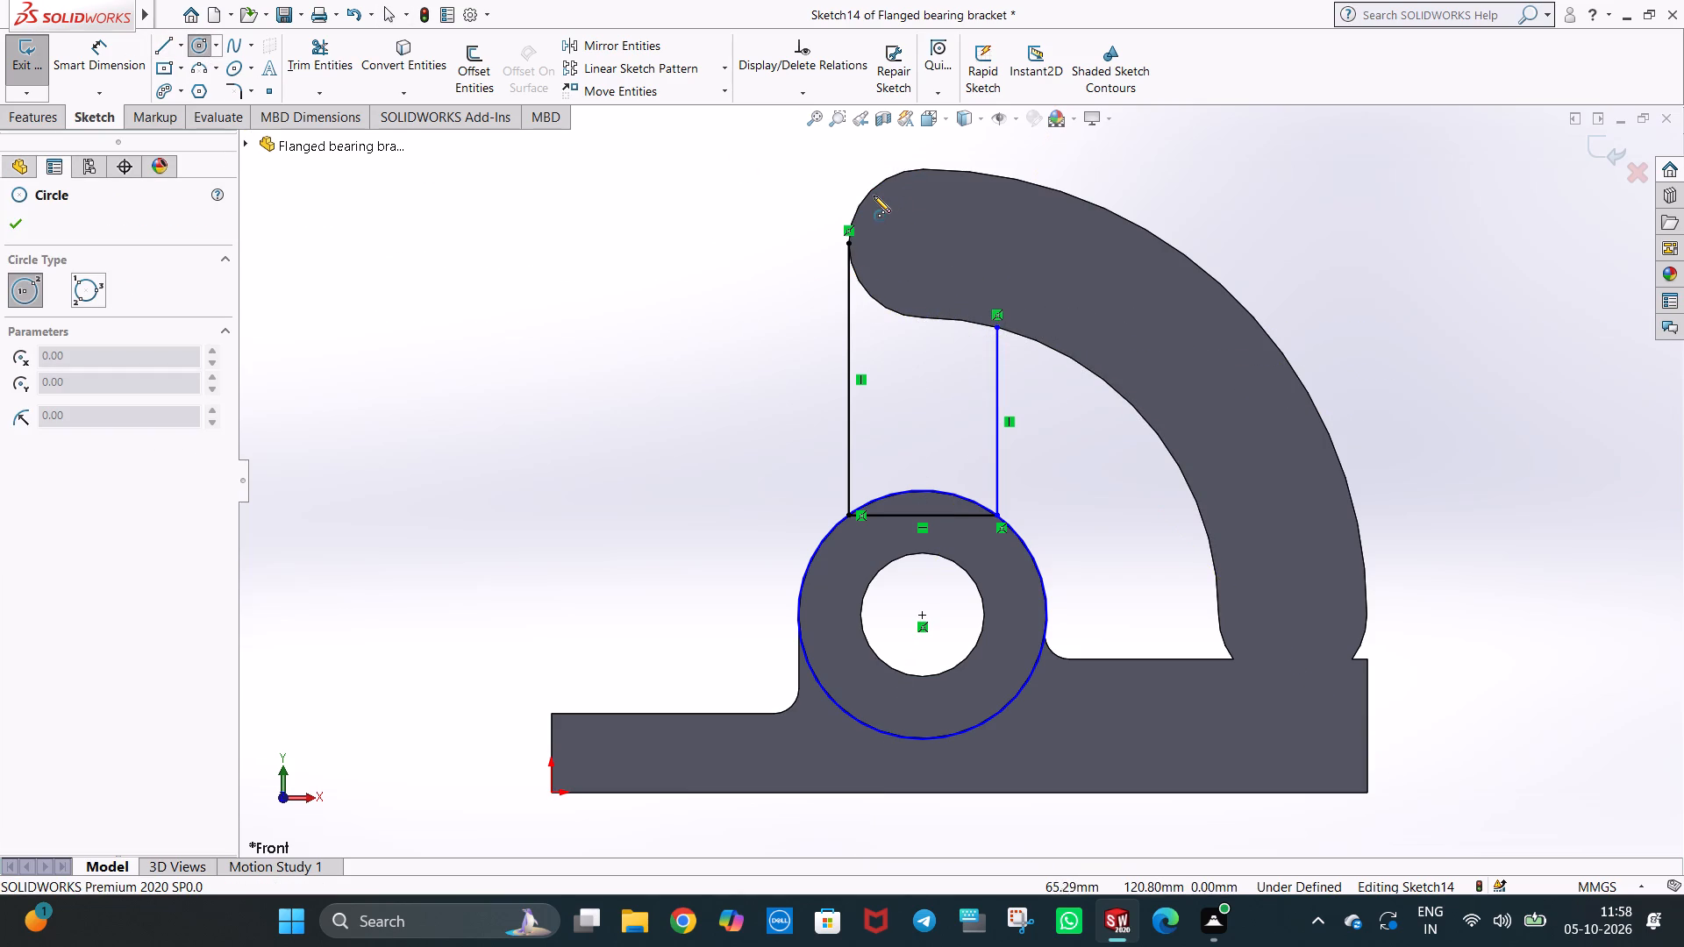
pyautogui.click(926, 242)
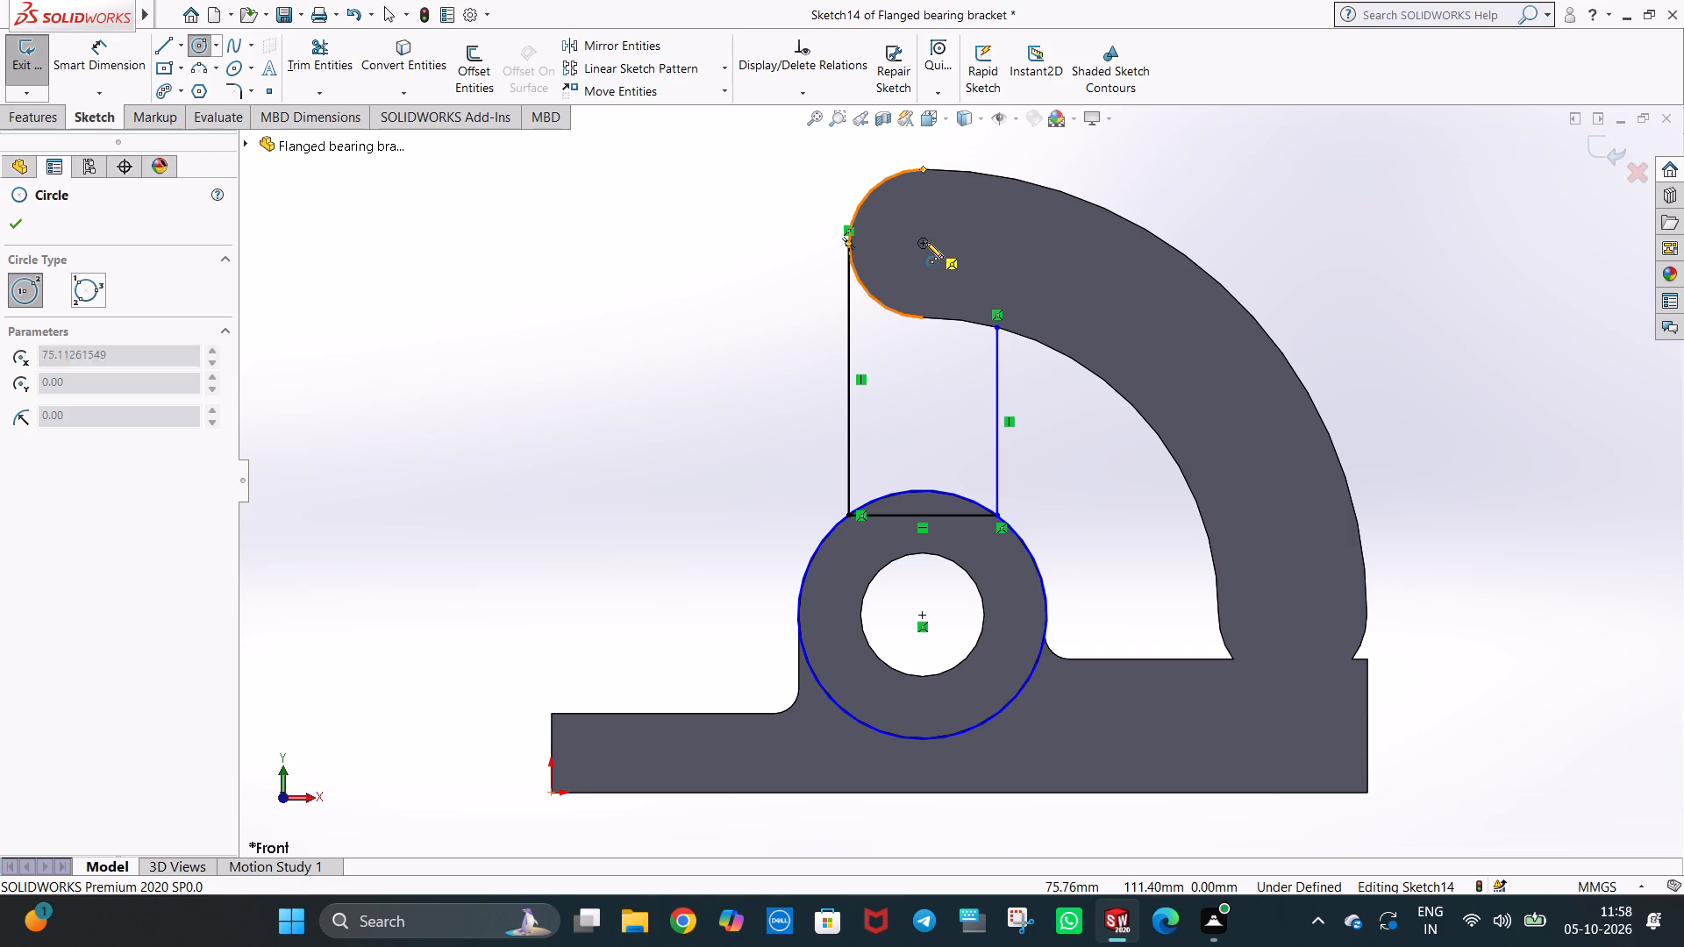
pyautogui.click(960, 306)
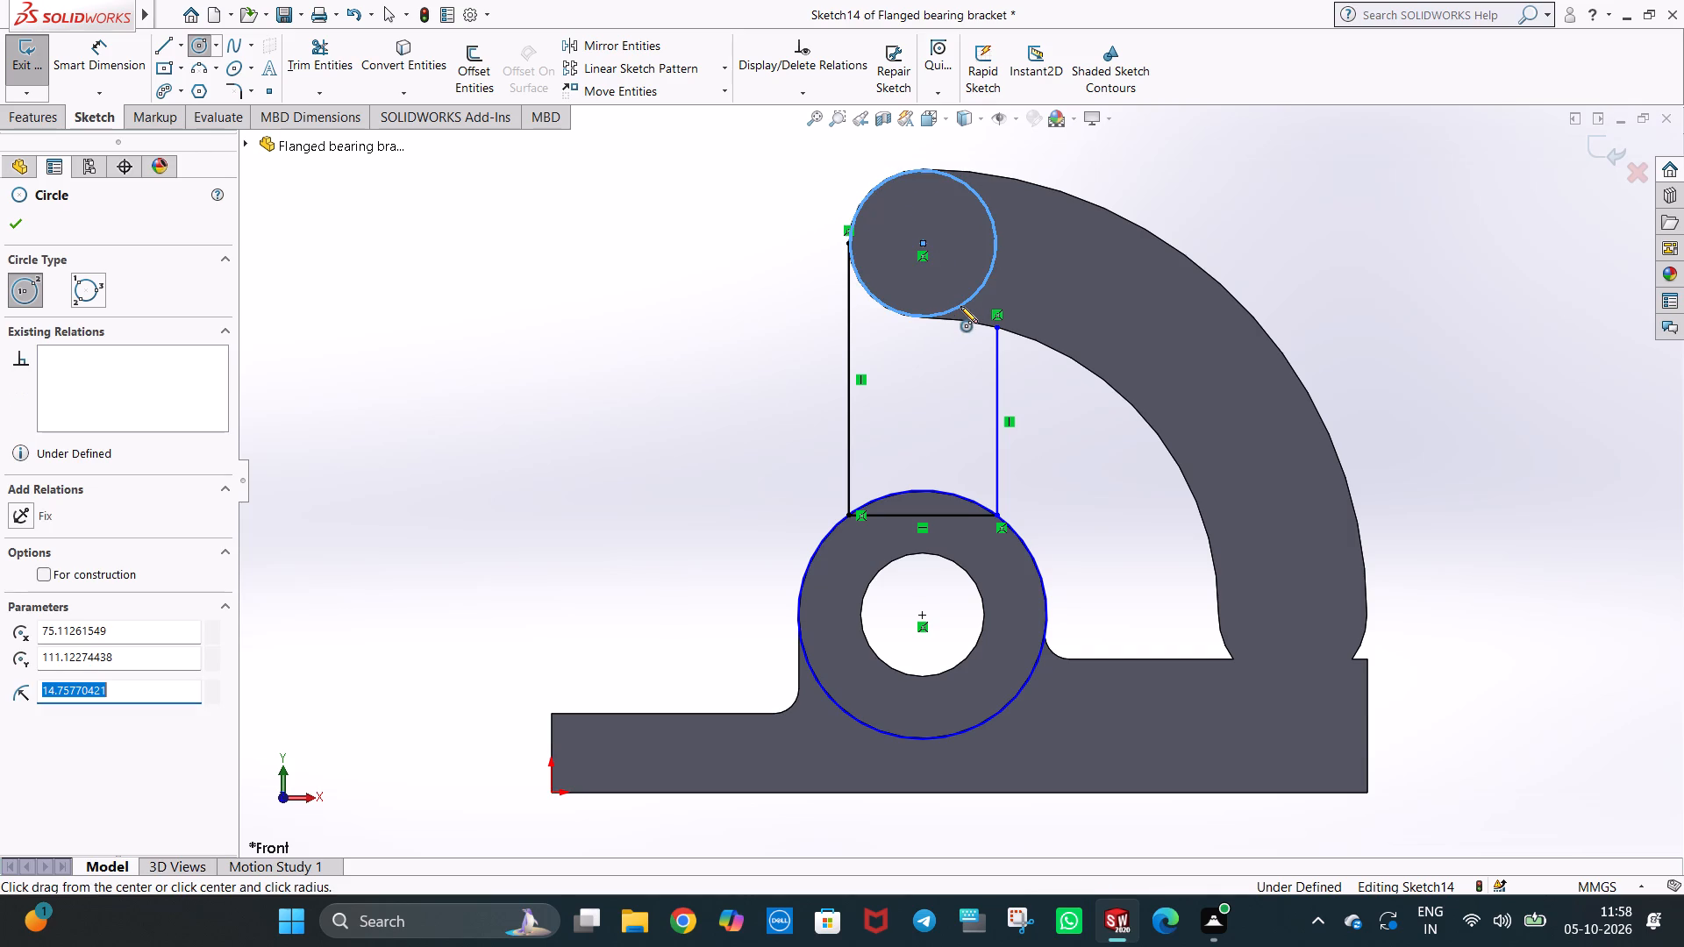
pyautogui.write('15')
pyautogui.press('Return')
pyautogui.press('Escape')
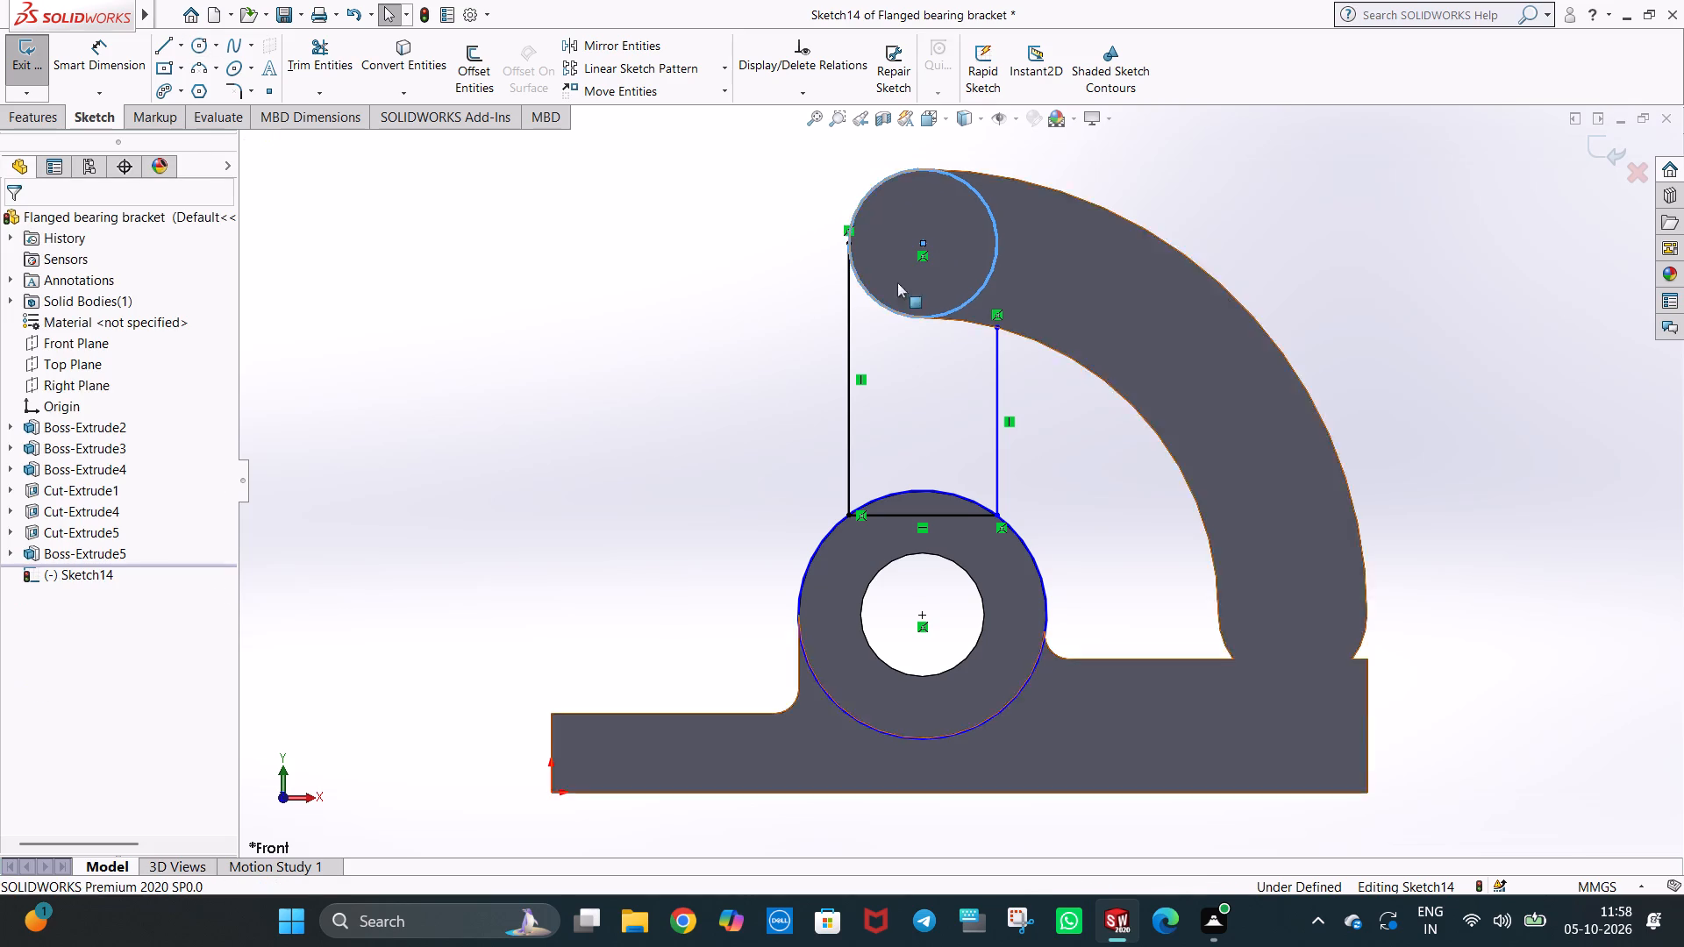
pyautogui.press('Escape')
pyautogui.click(755, 324)
# Sketch a circle of radius 60 mm centred on the bearing hole, following the curved arm's inner edge.
pyautogui.click(198, 45)
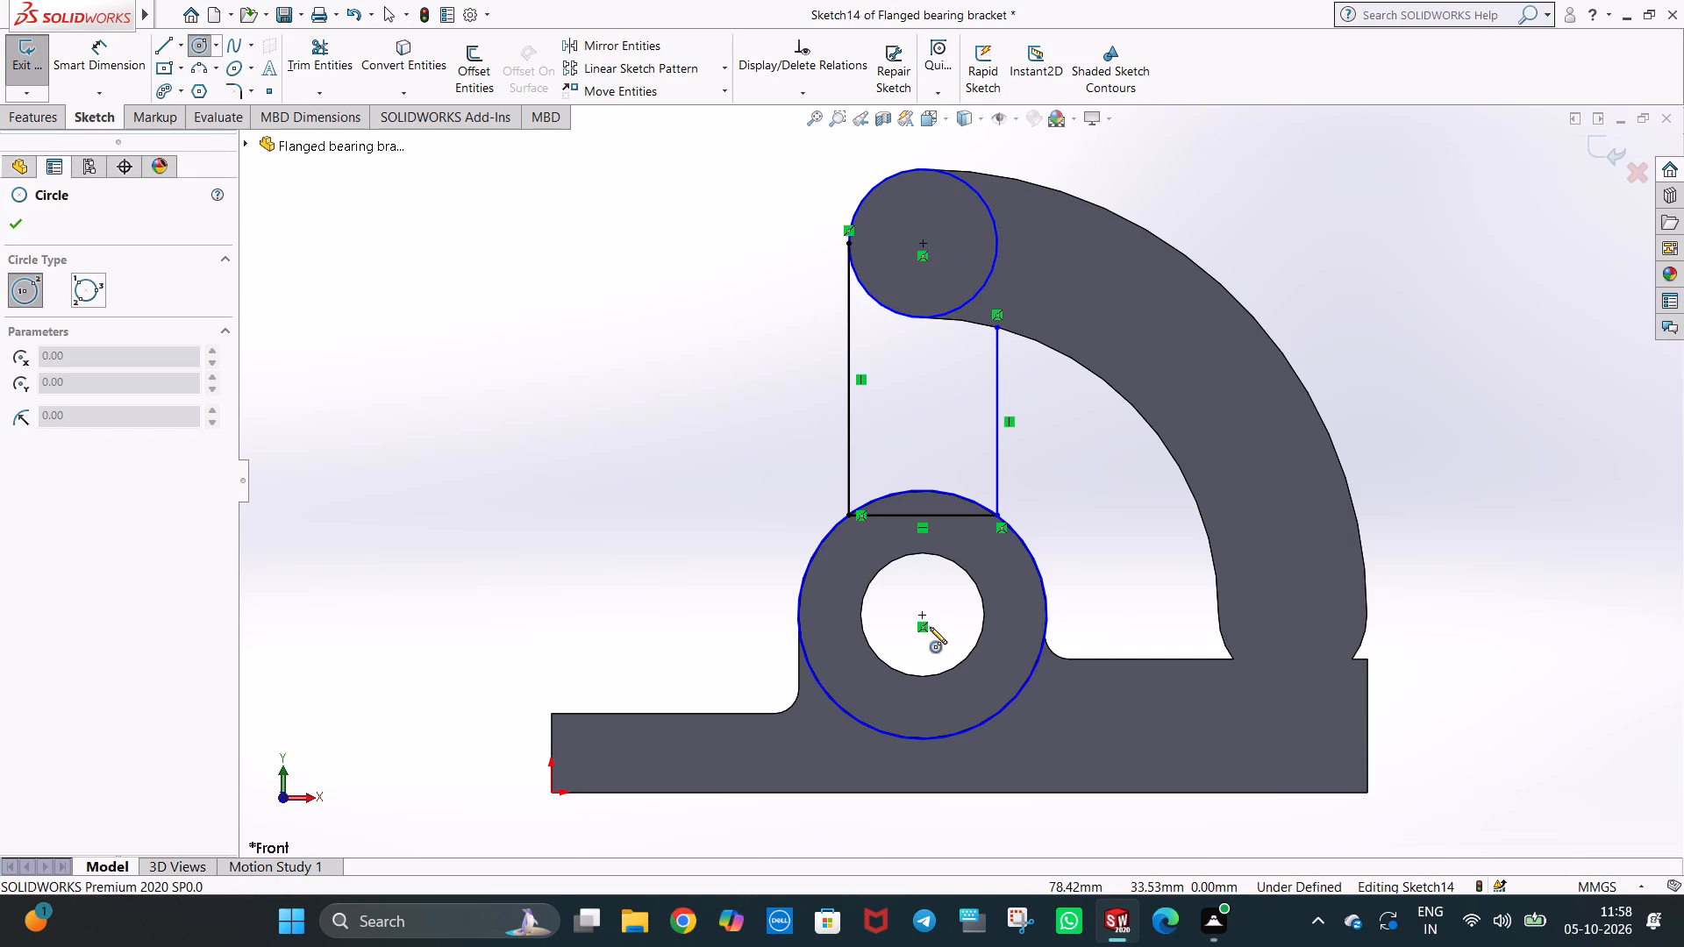
pyautogui.click(924, 616)
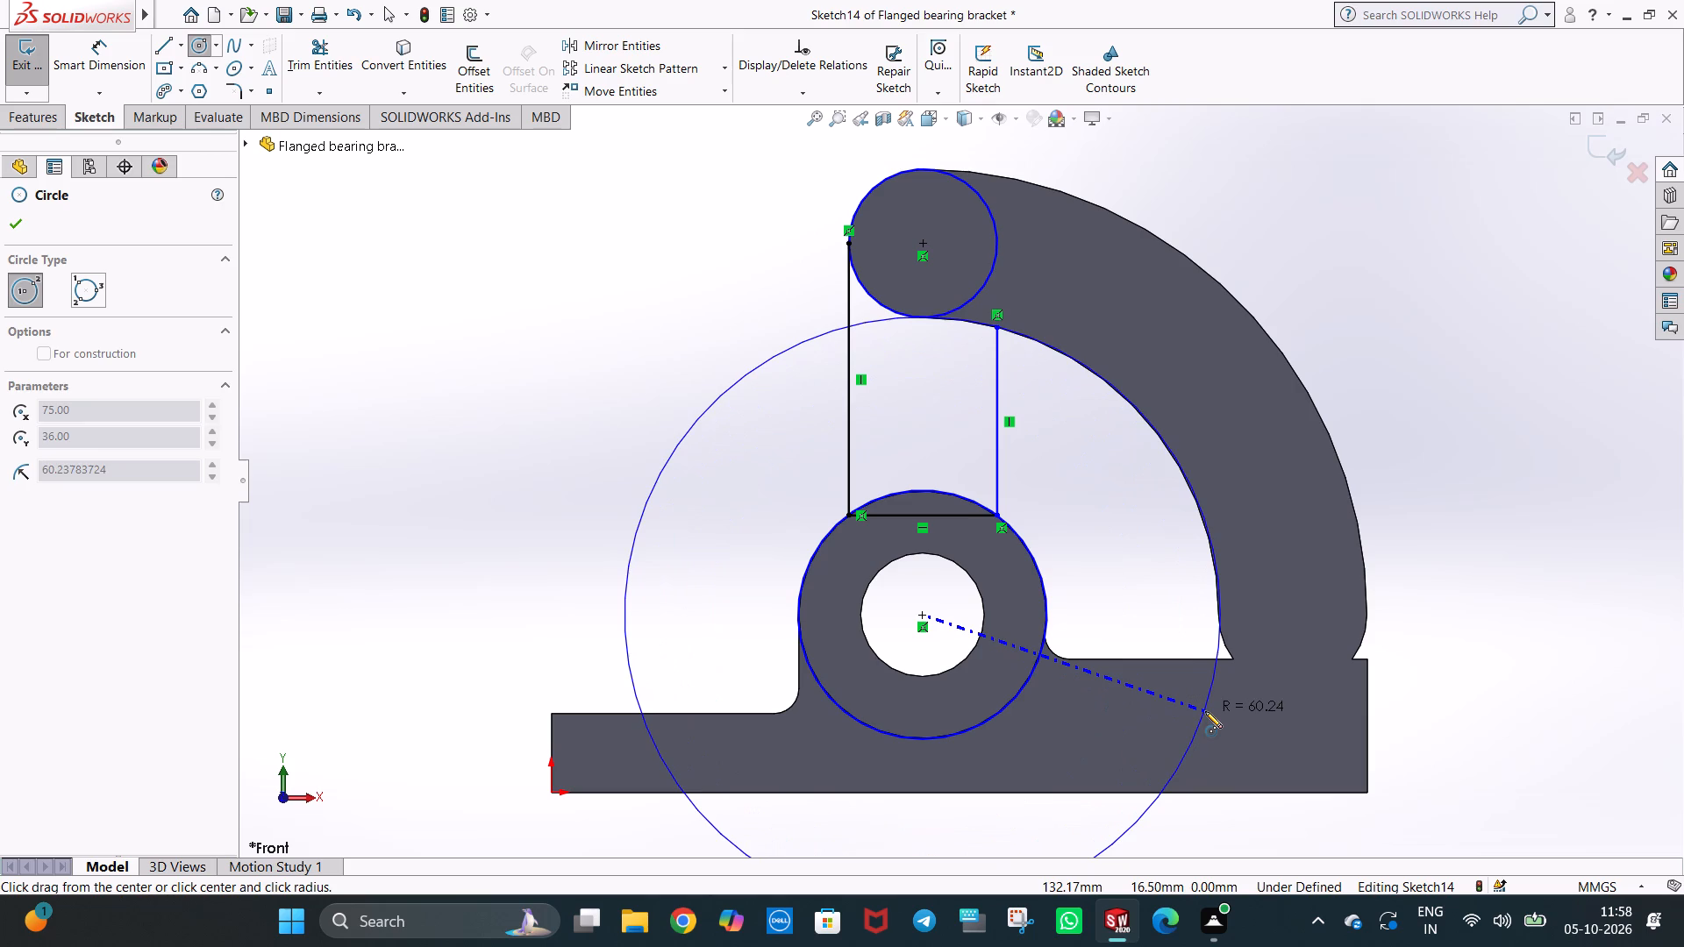
pyautogui.click(1205, 711)
pyautogui.write('60')
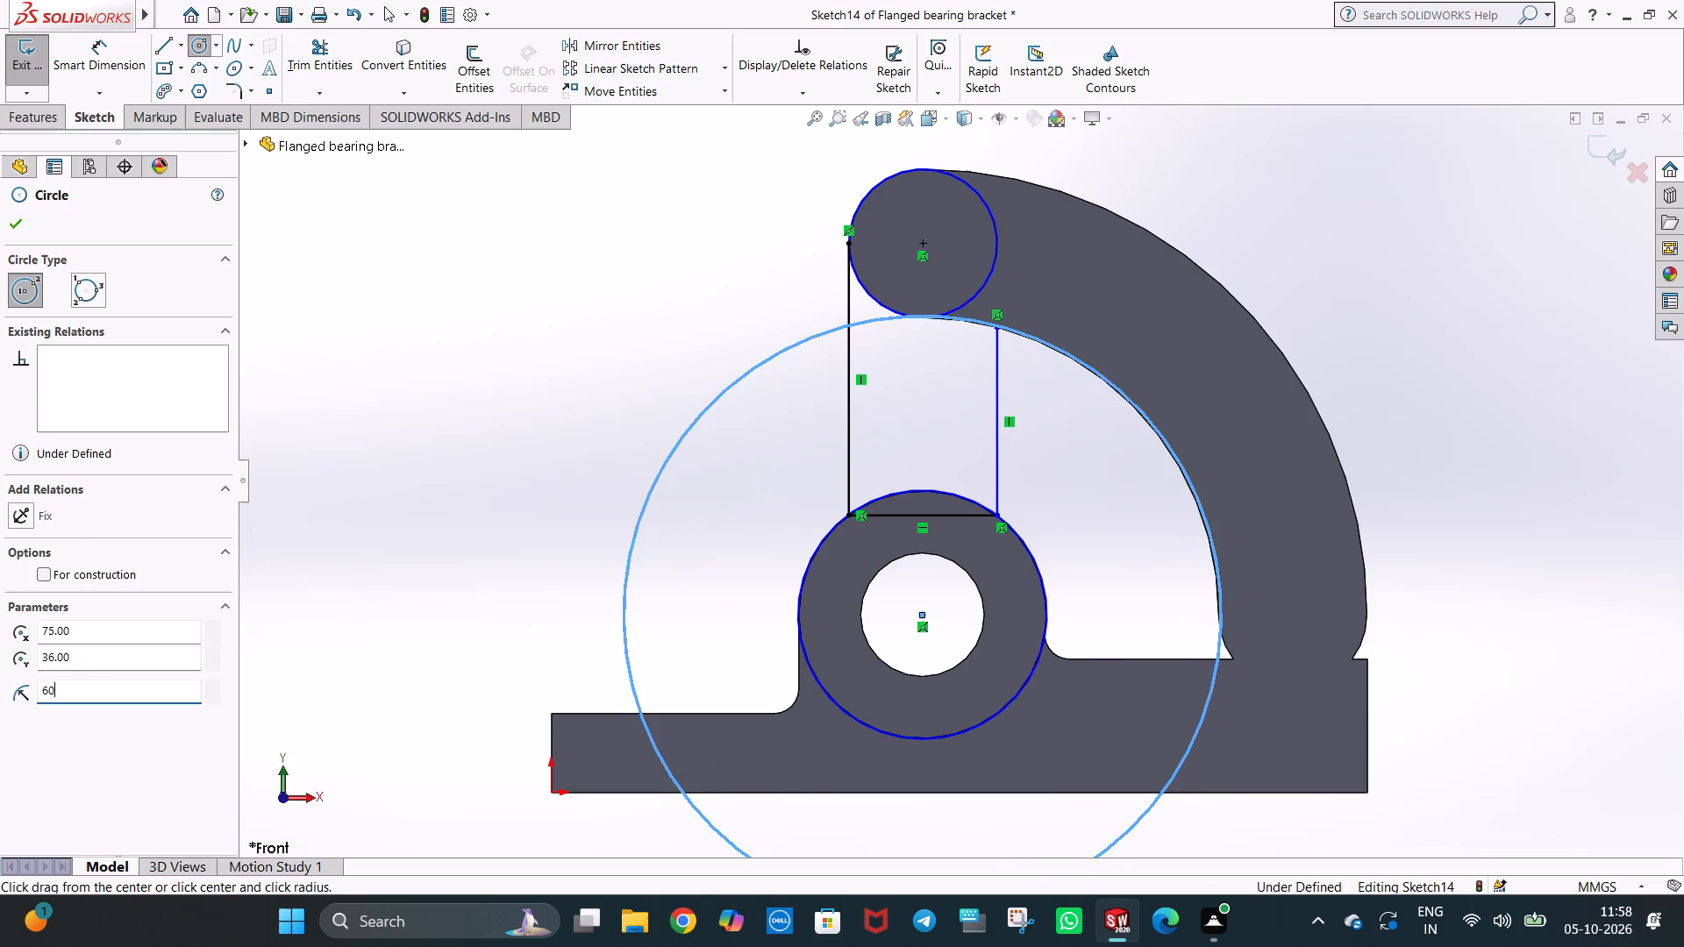
pyautogui.press('Return')
pyautogui.press('Escape')
pyautogui.press('Escape')
pyautogui.press('Escape')
pyautogui.click(1388, 367)
pyautogui.scroll(1, 1278, 502)
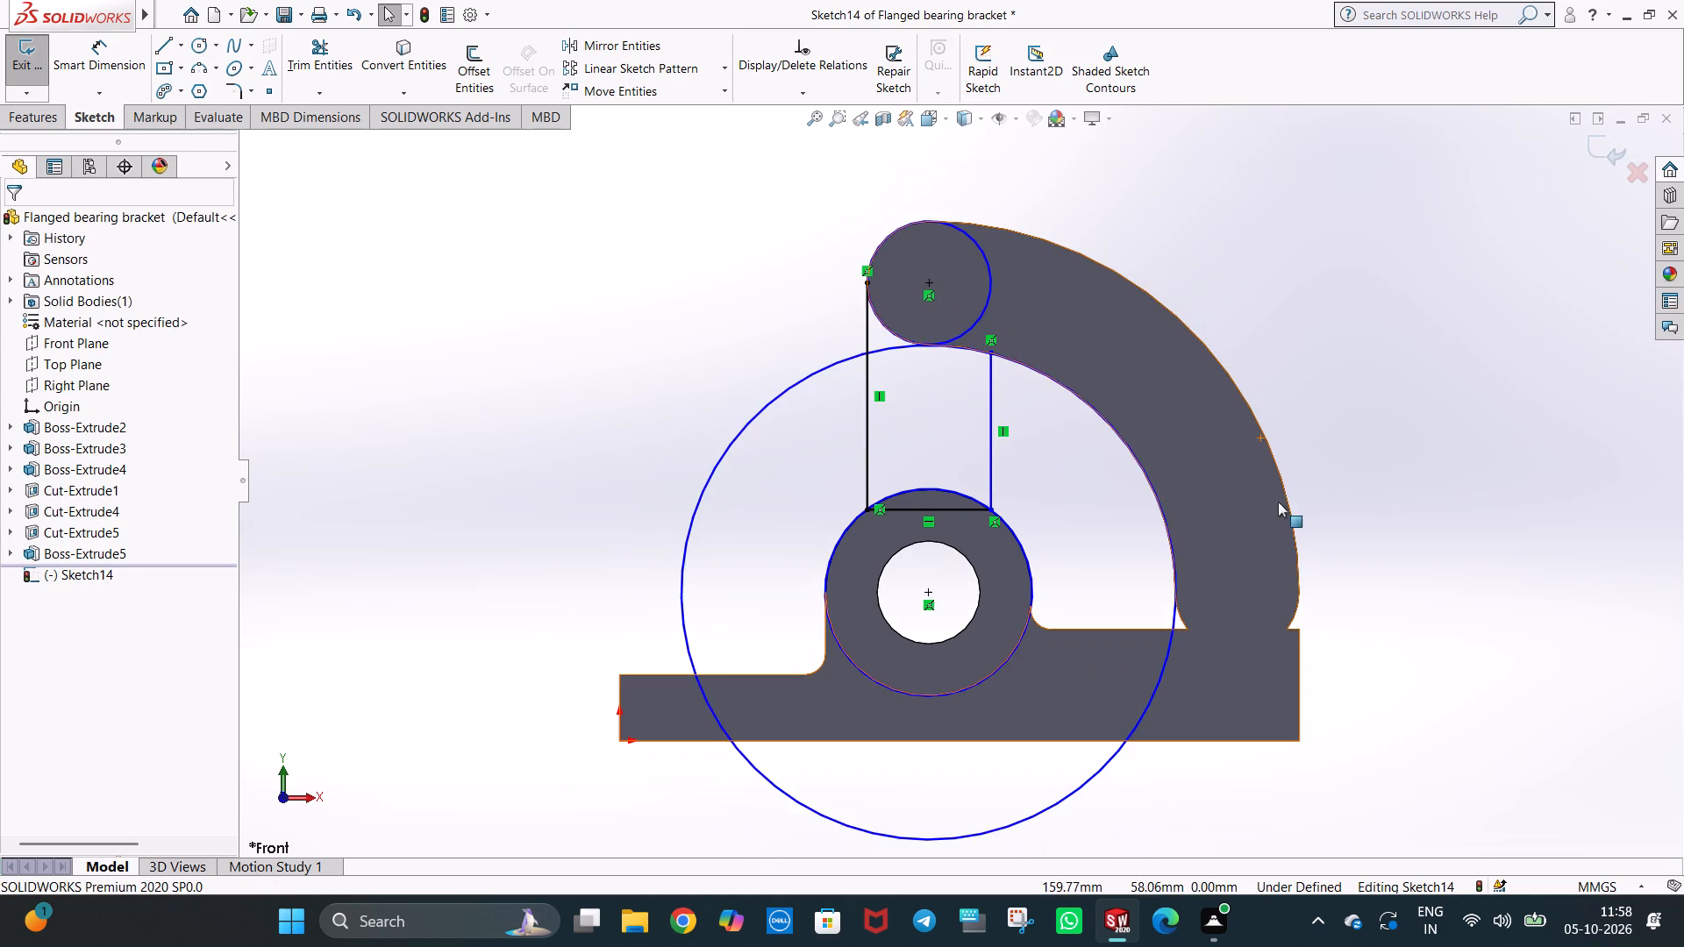
pyautogui.scroll(-1, 1144, 585)
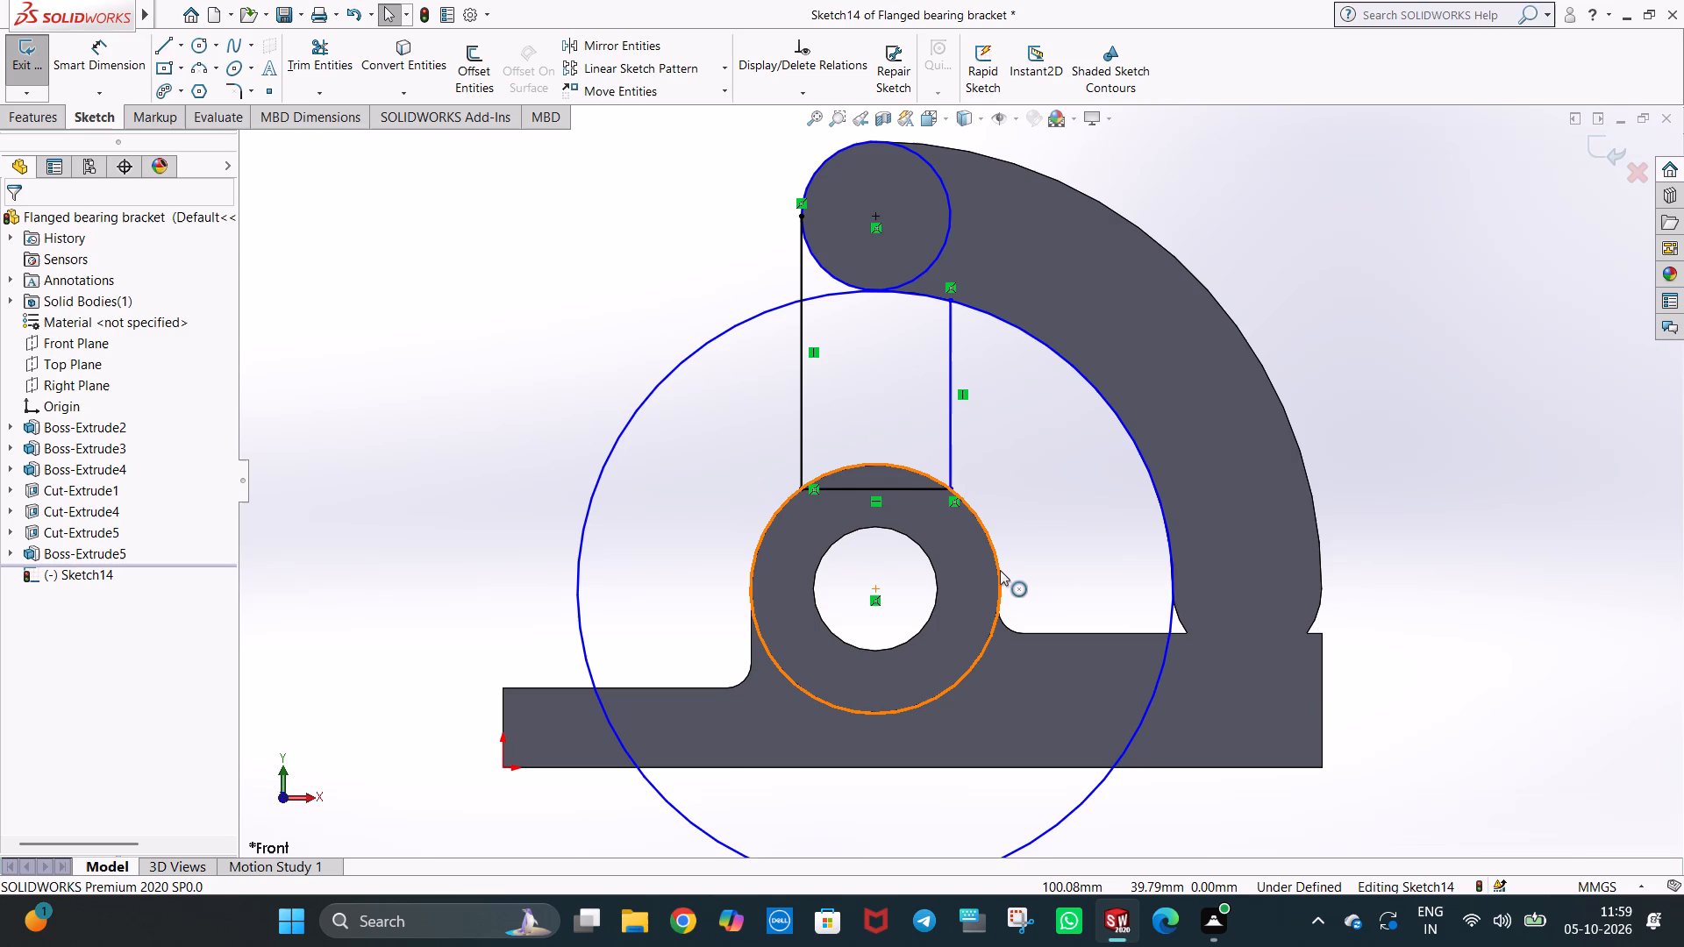
# Make the arm-end circle tangent to the 60 mm radius circle.
pyautogui.click(614, 330)
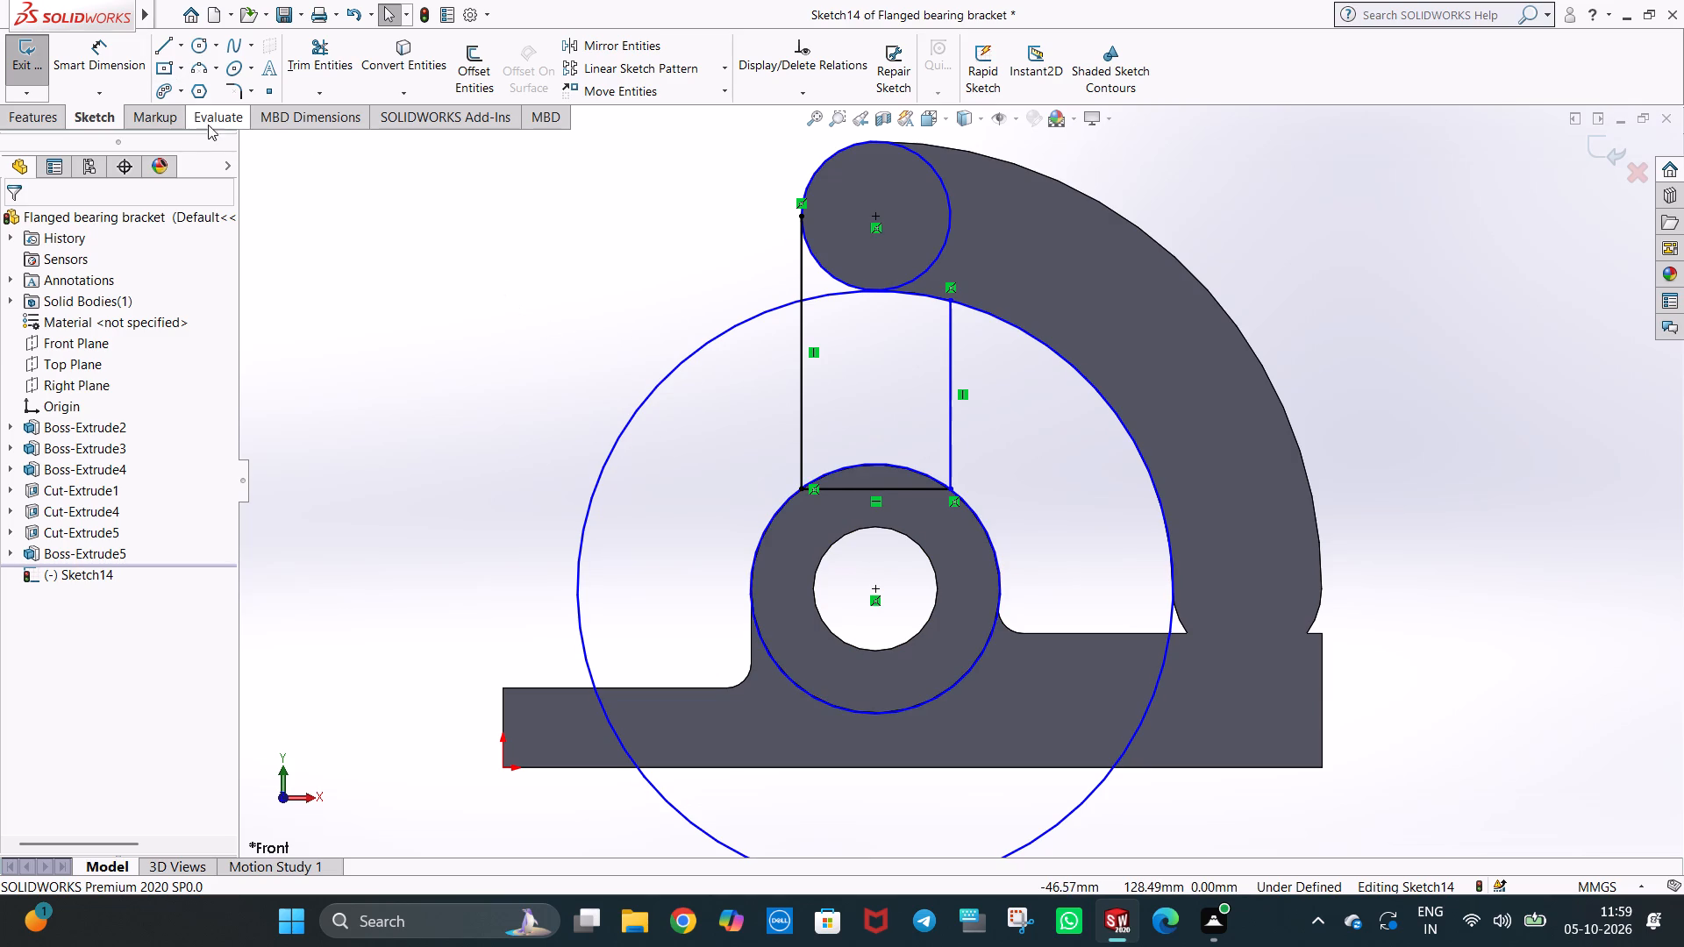
pyautogui.keyDown('ctrl'); pyautogui.click(888, 285); pyautogui.keyUp('ctrl')
pyautogui.keyDown('ctrl'); pyautogui.click(889, 289); pyautogui.keyUp('ctrl')
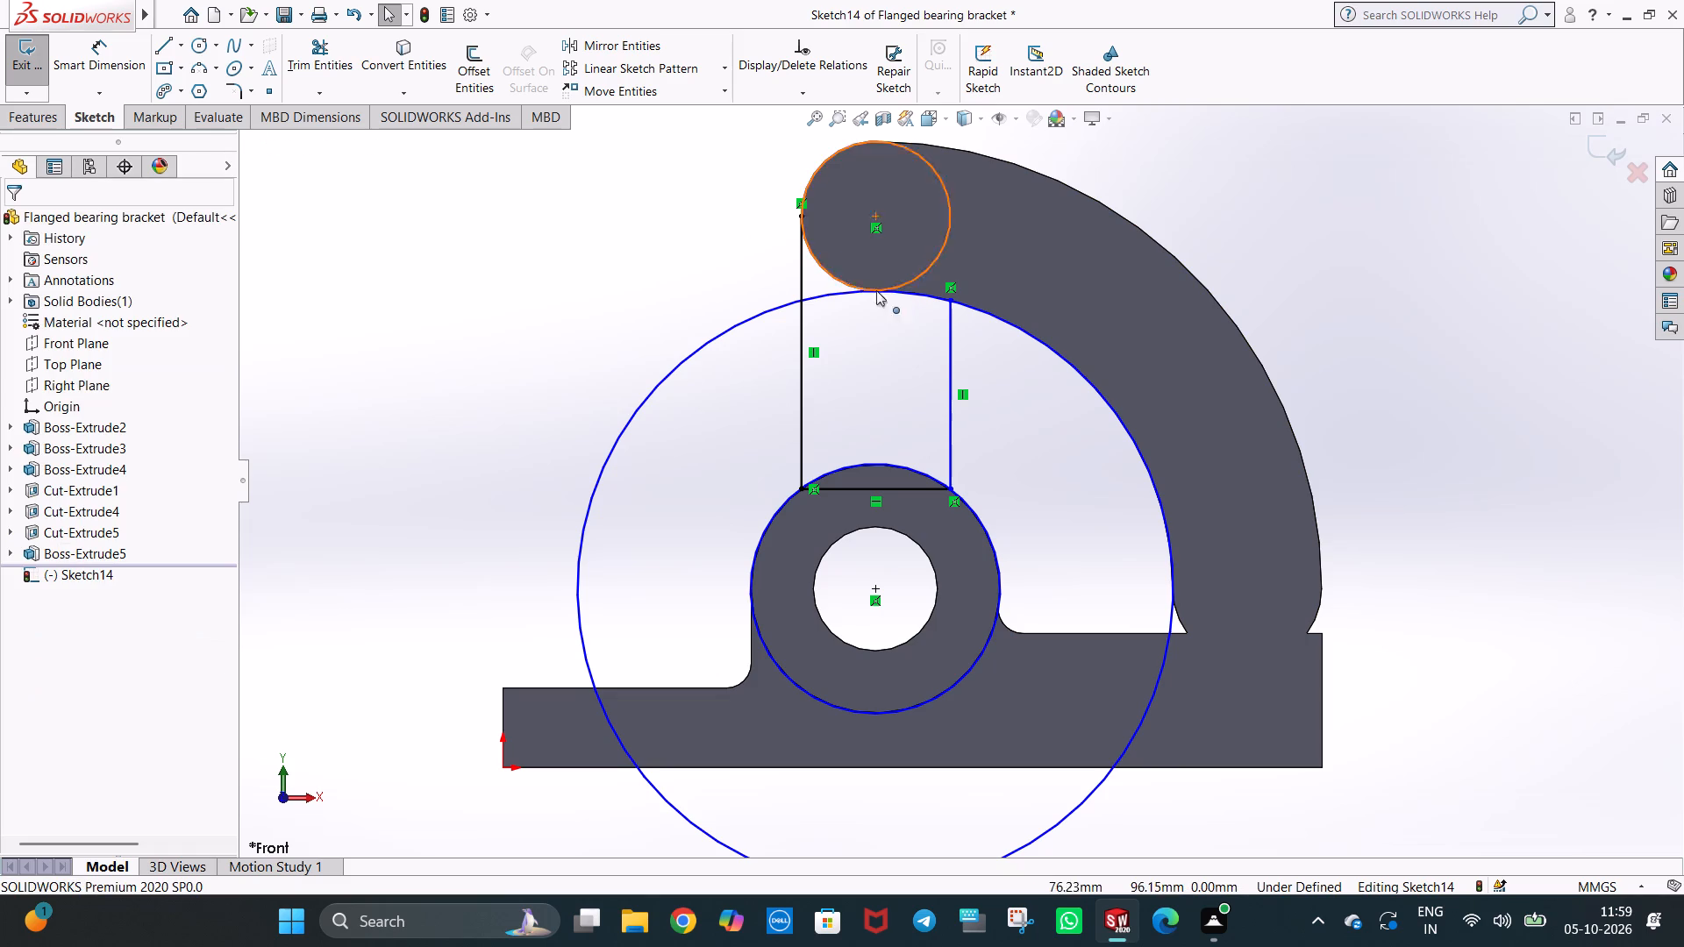
pyautogui.keyDown('ctrl'); pyautogui.click(847, 292); pyautogui.keyUp('ctrl')
pyautogui.keyDown('ctrl'); pyautogui.click(904, 281); pyautogui.keyUp('ctrl')
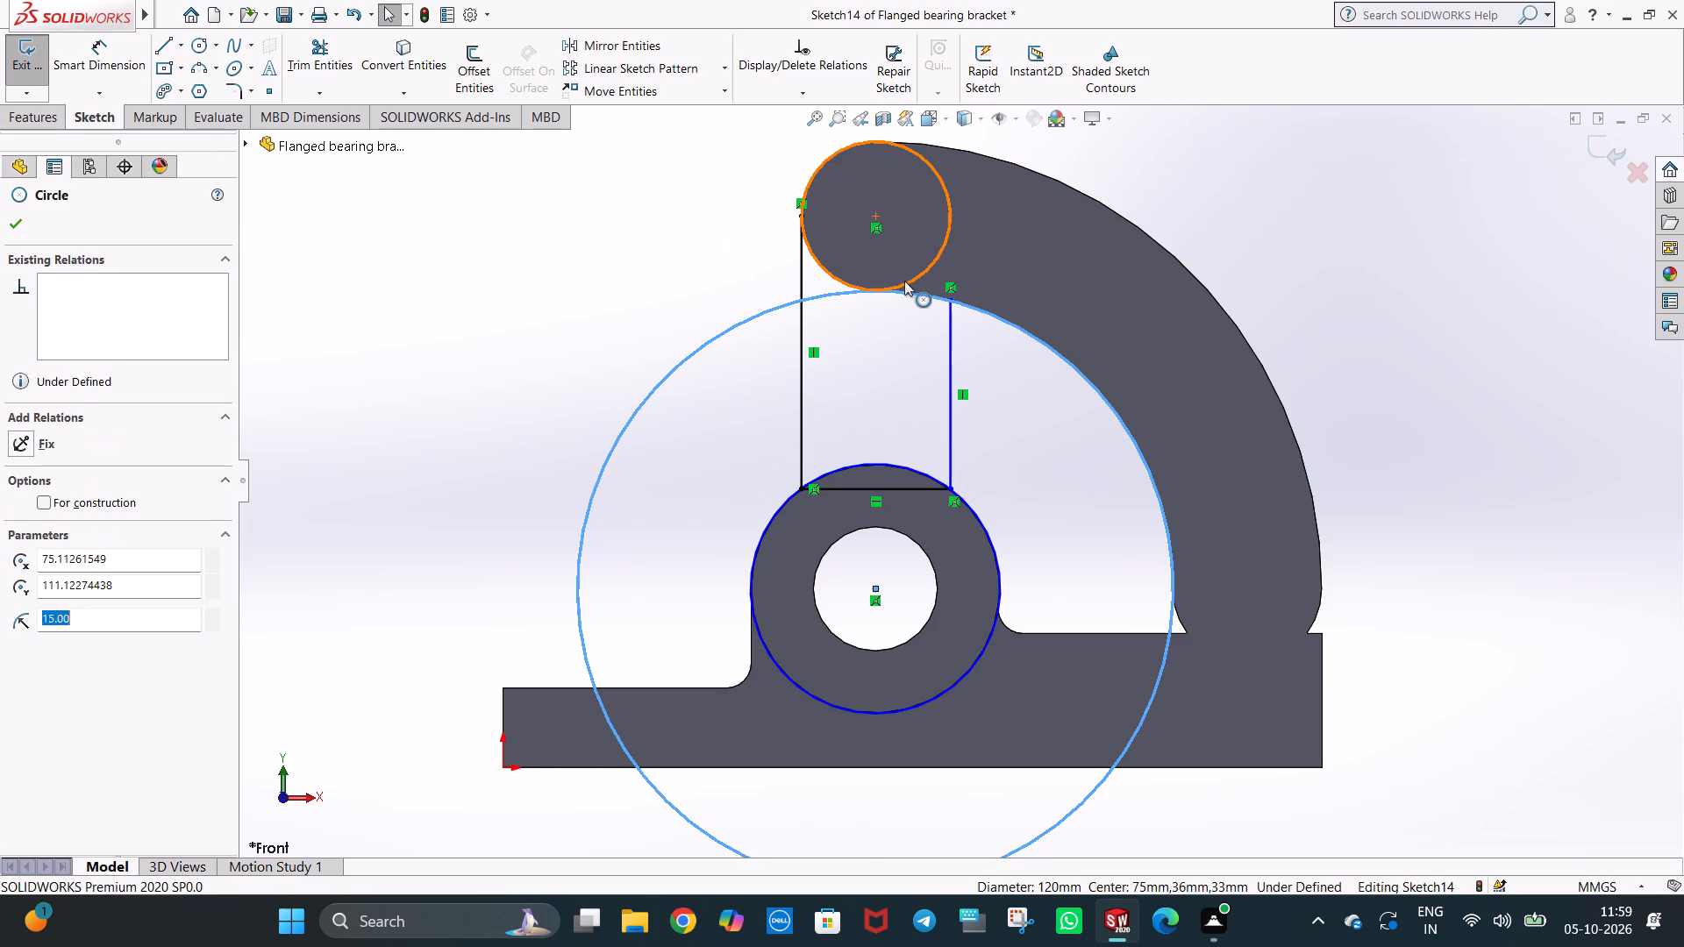
pyautogui.keyDown('ctrl'); pyautogui.click(76, 555); pyautogui.keyUp('ctrl')
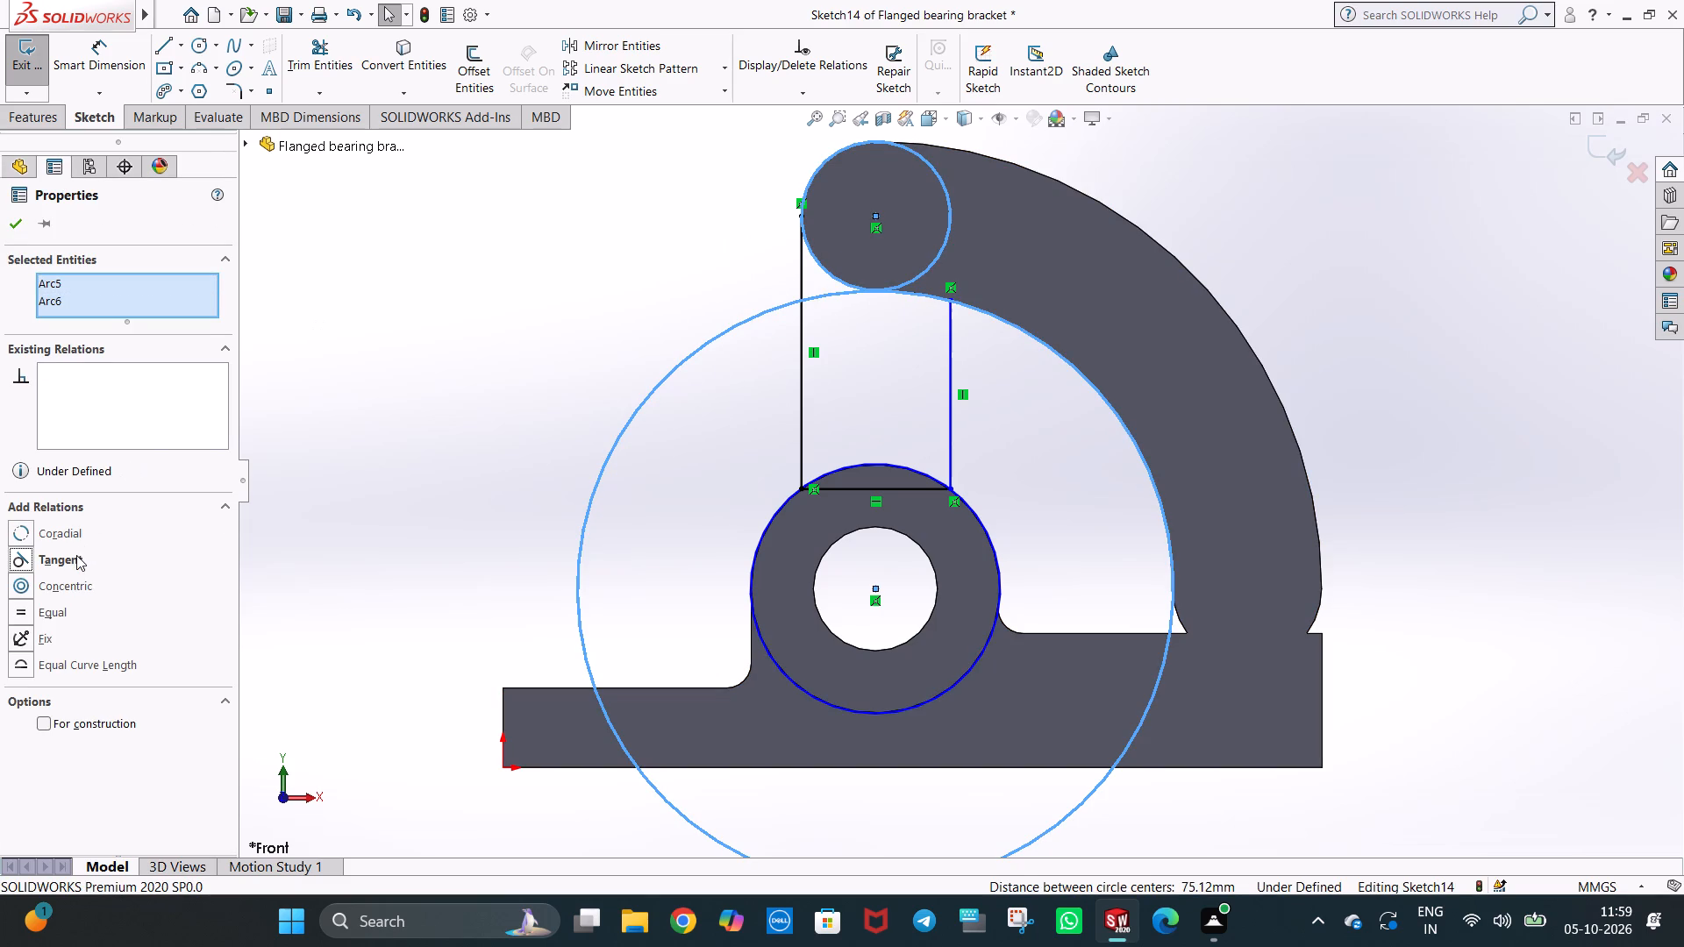
pyautogui.click(17, 227)
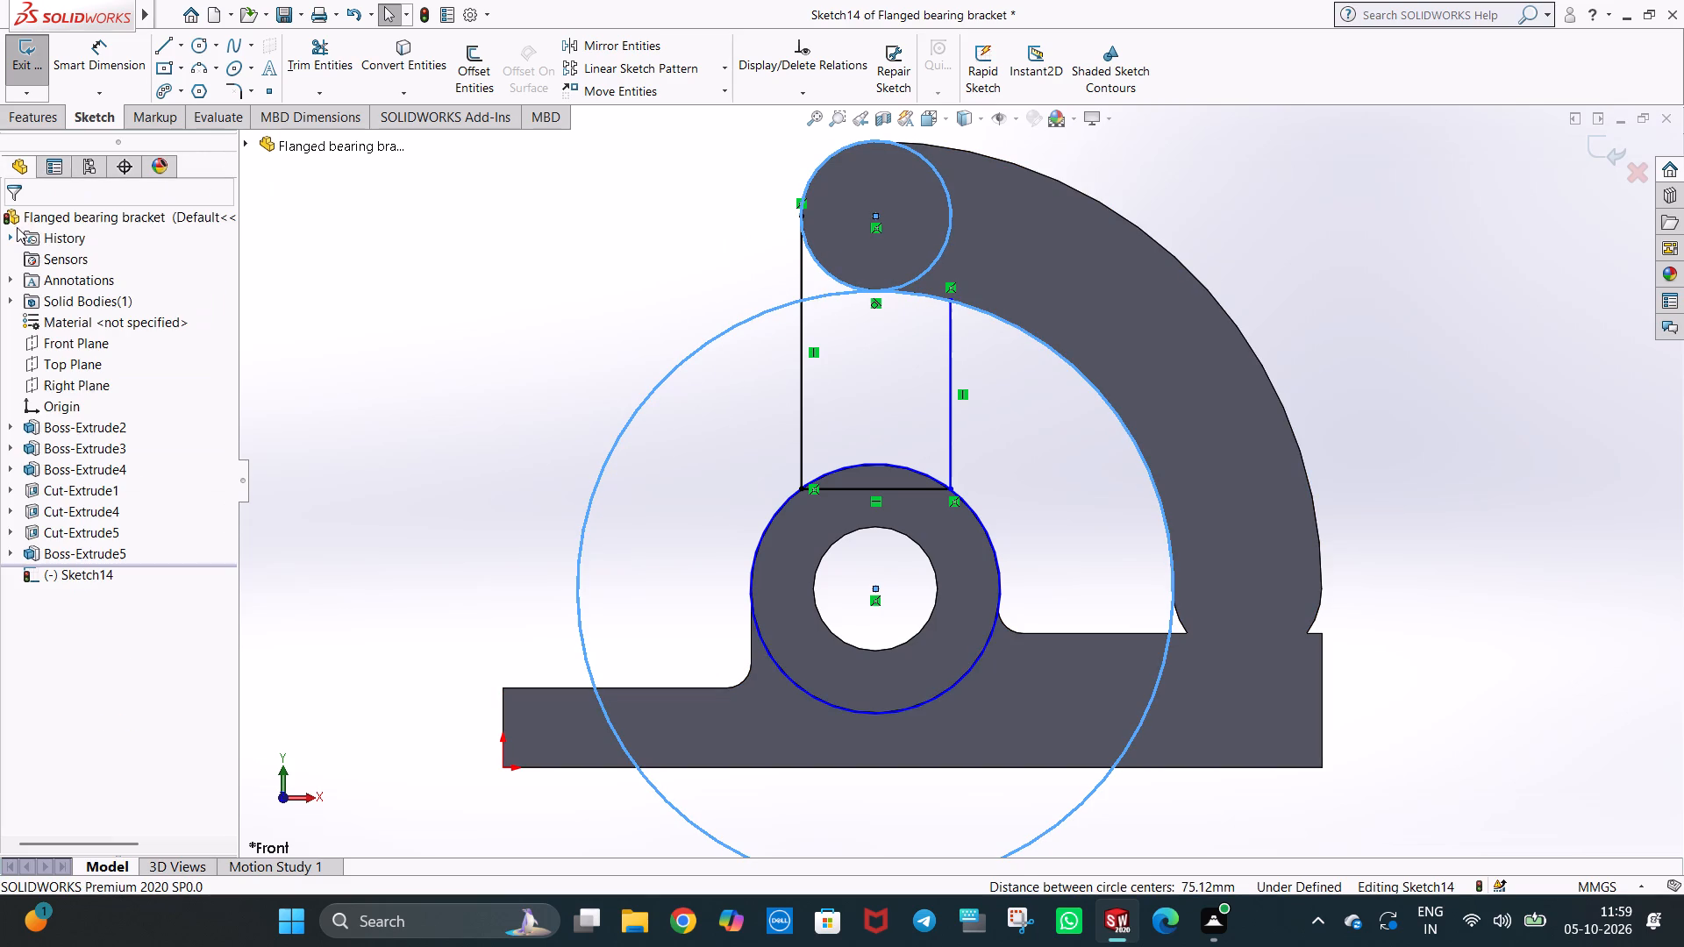
pyautogui.click(650, 268)
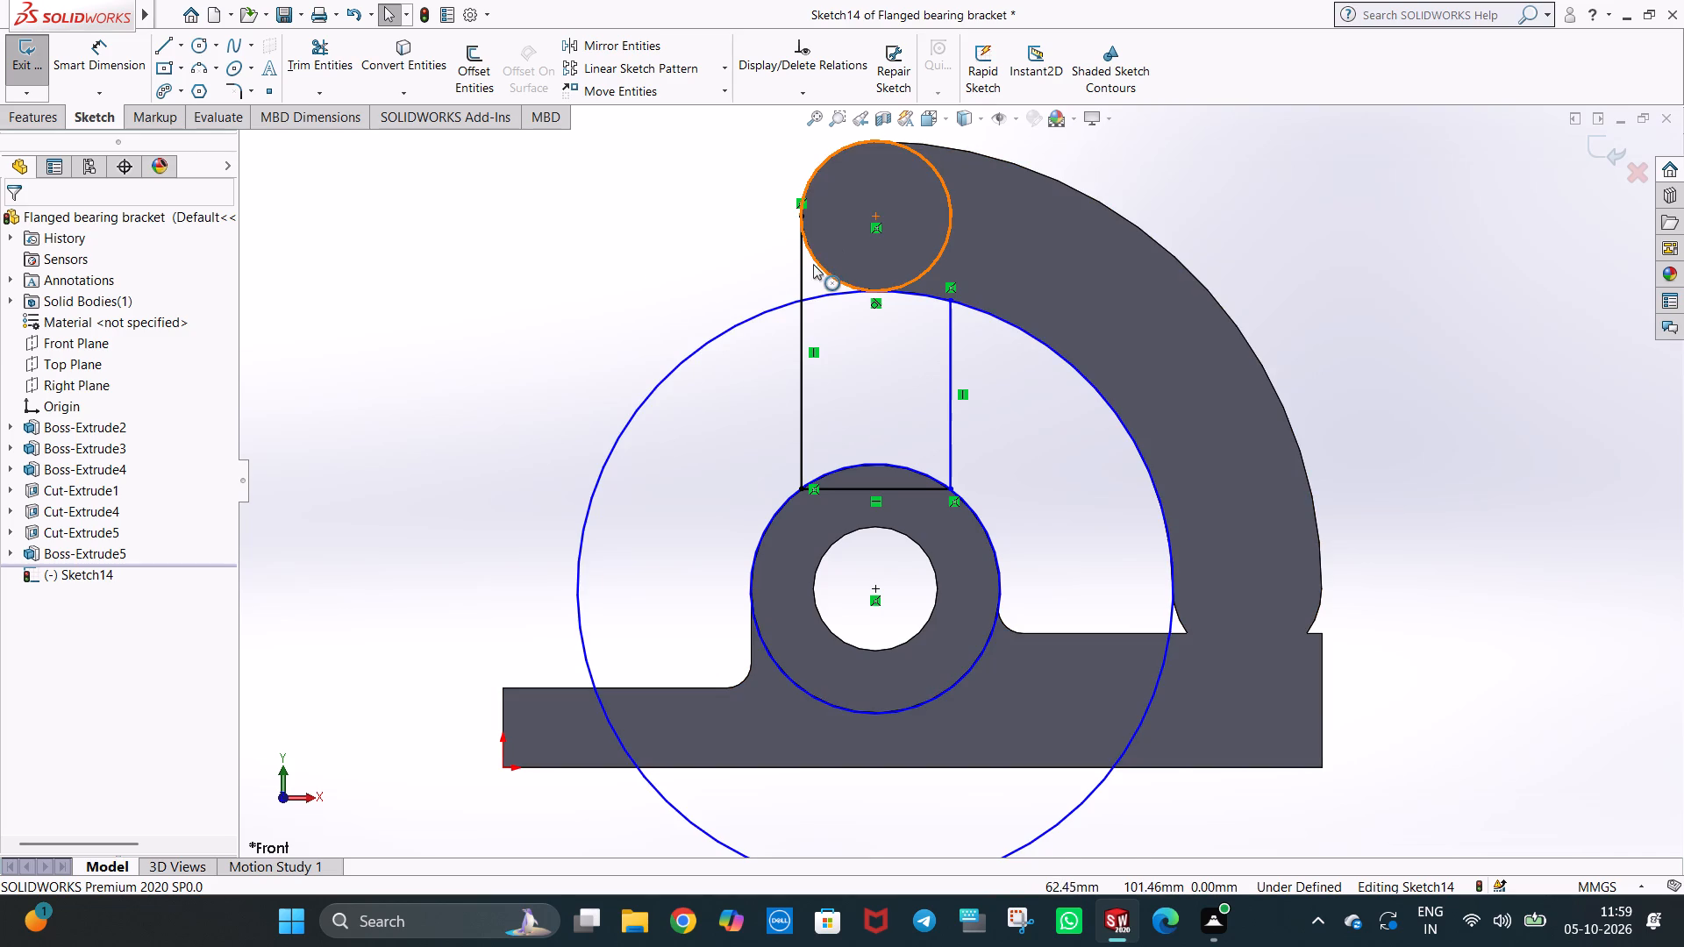
# Make the arm-end circle tangent to the vertical line that runs down from the arm's free end.
pyautogui.keyDown('ctrl'); pyautogui.click(817, 260); pyautogui.keyUp('ctrl')
pyautogui.keyDown('ctrl'); pyautogui.click(796, 260); pyautogui.keyUp('ctrl')
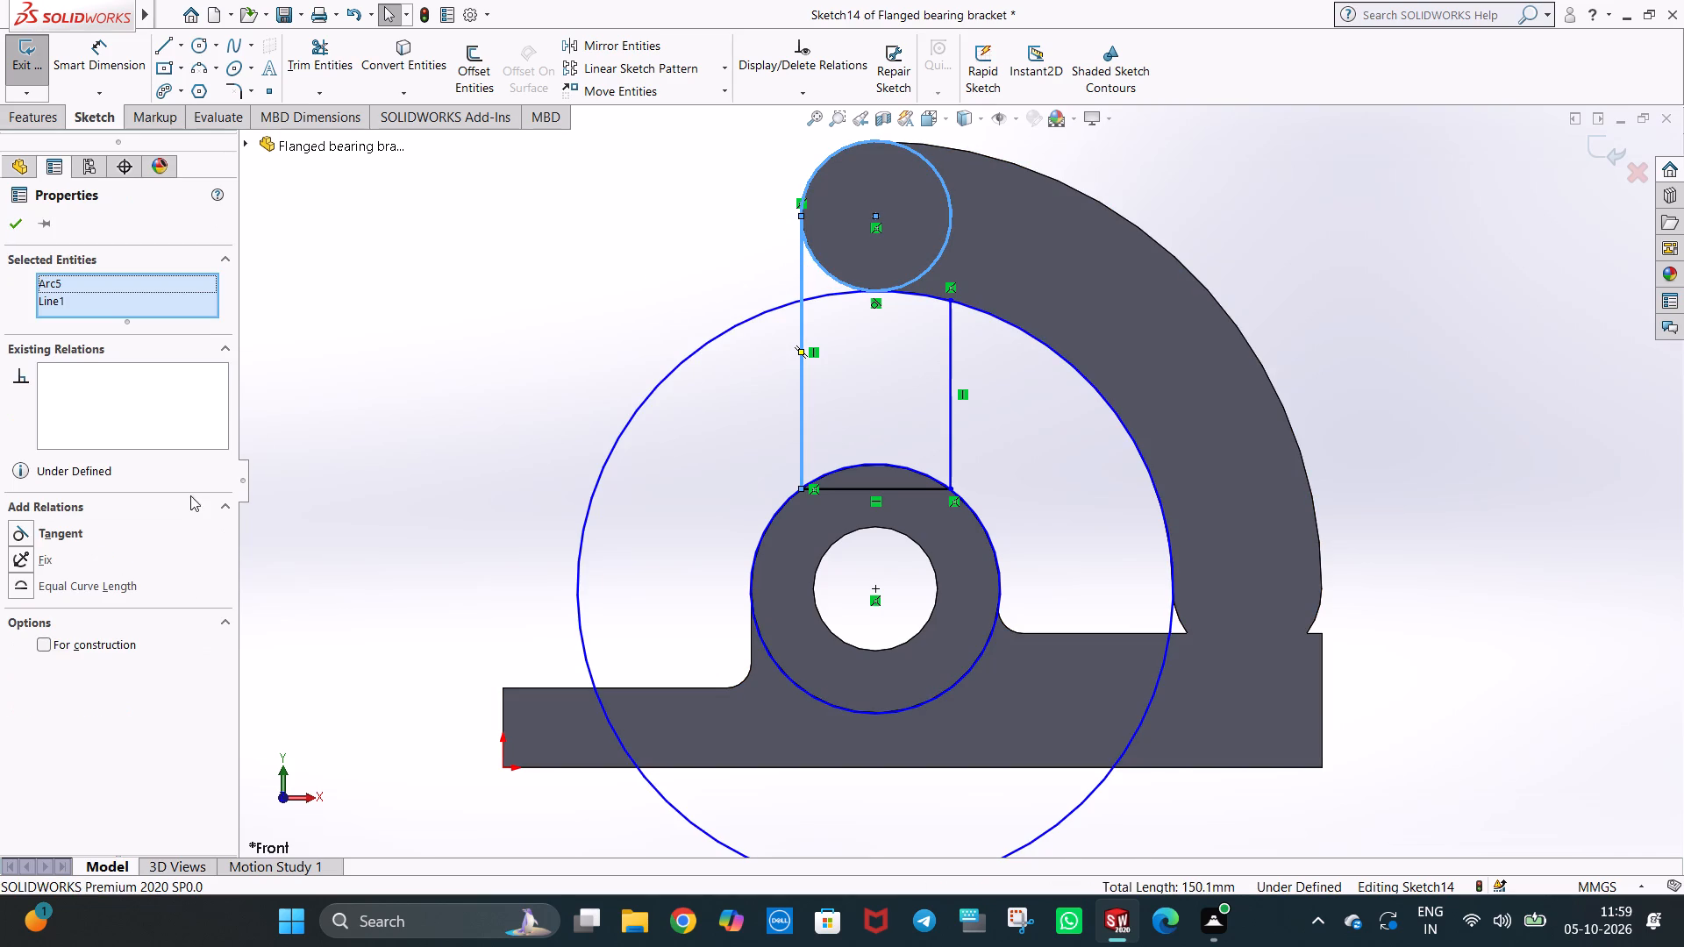
pyautogui.keyDown('ctrl'); pyautogui.click(46, 532); pyautogui.keyUp('ctrl')
pyautogui.click(18, 223)
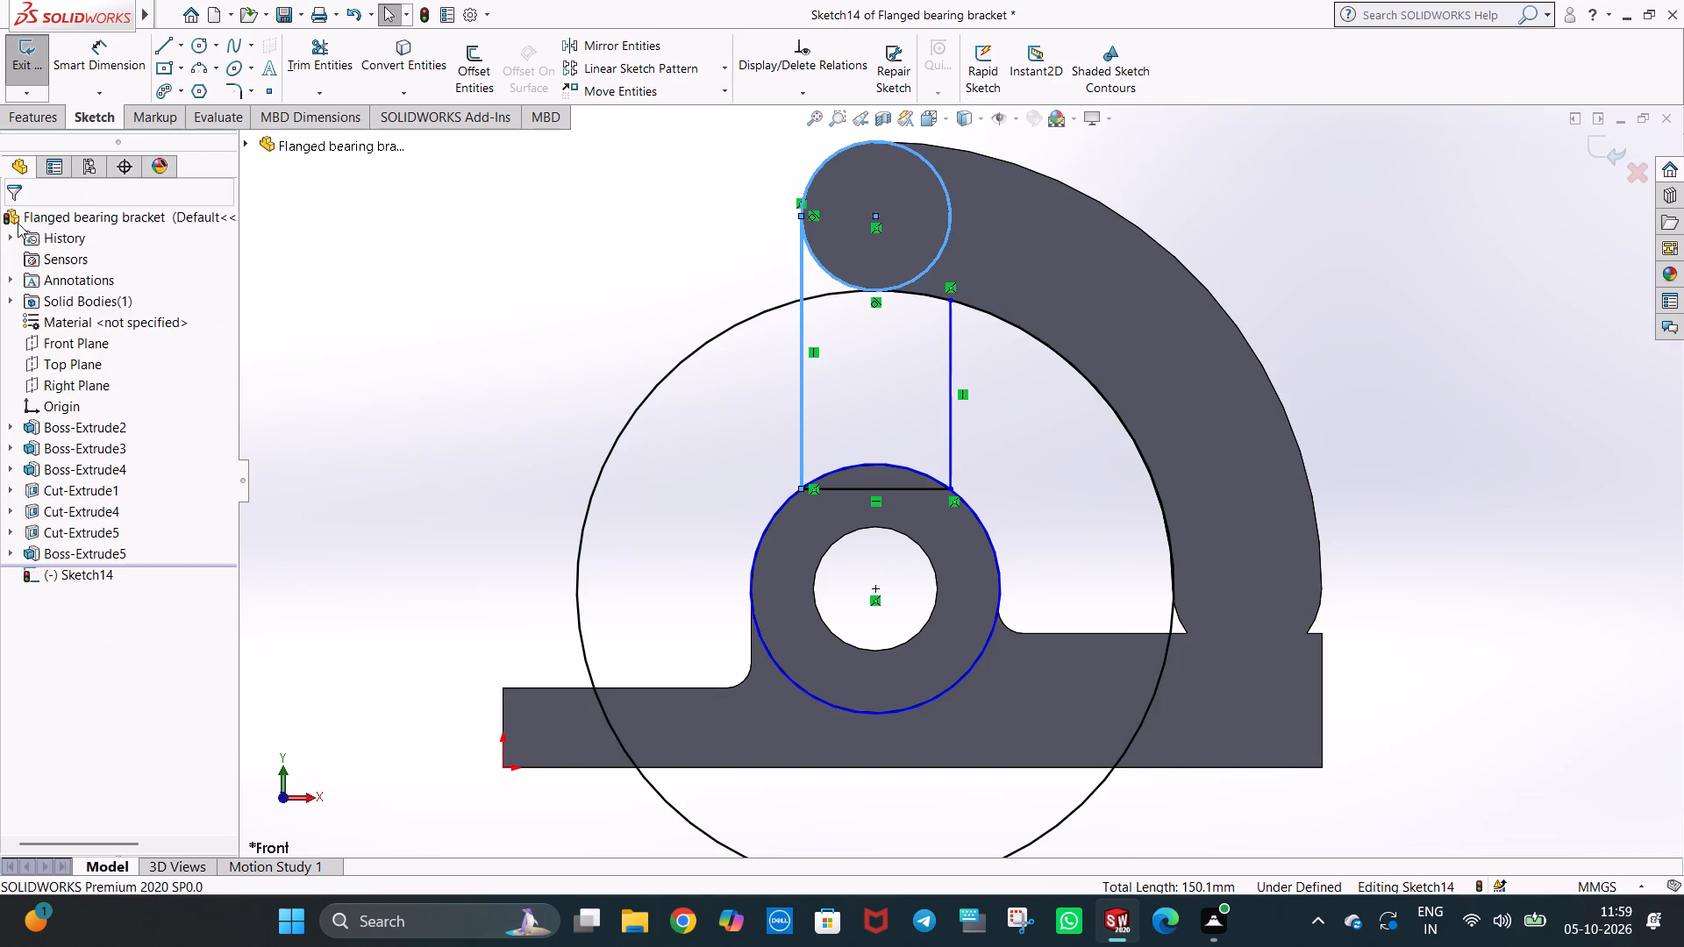
pyautogui.click(1266, 238)
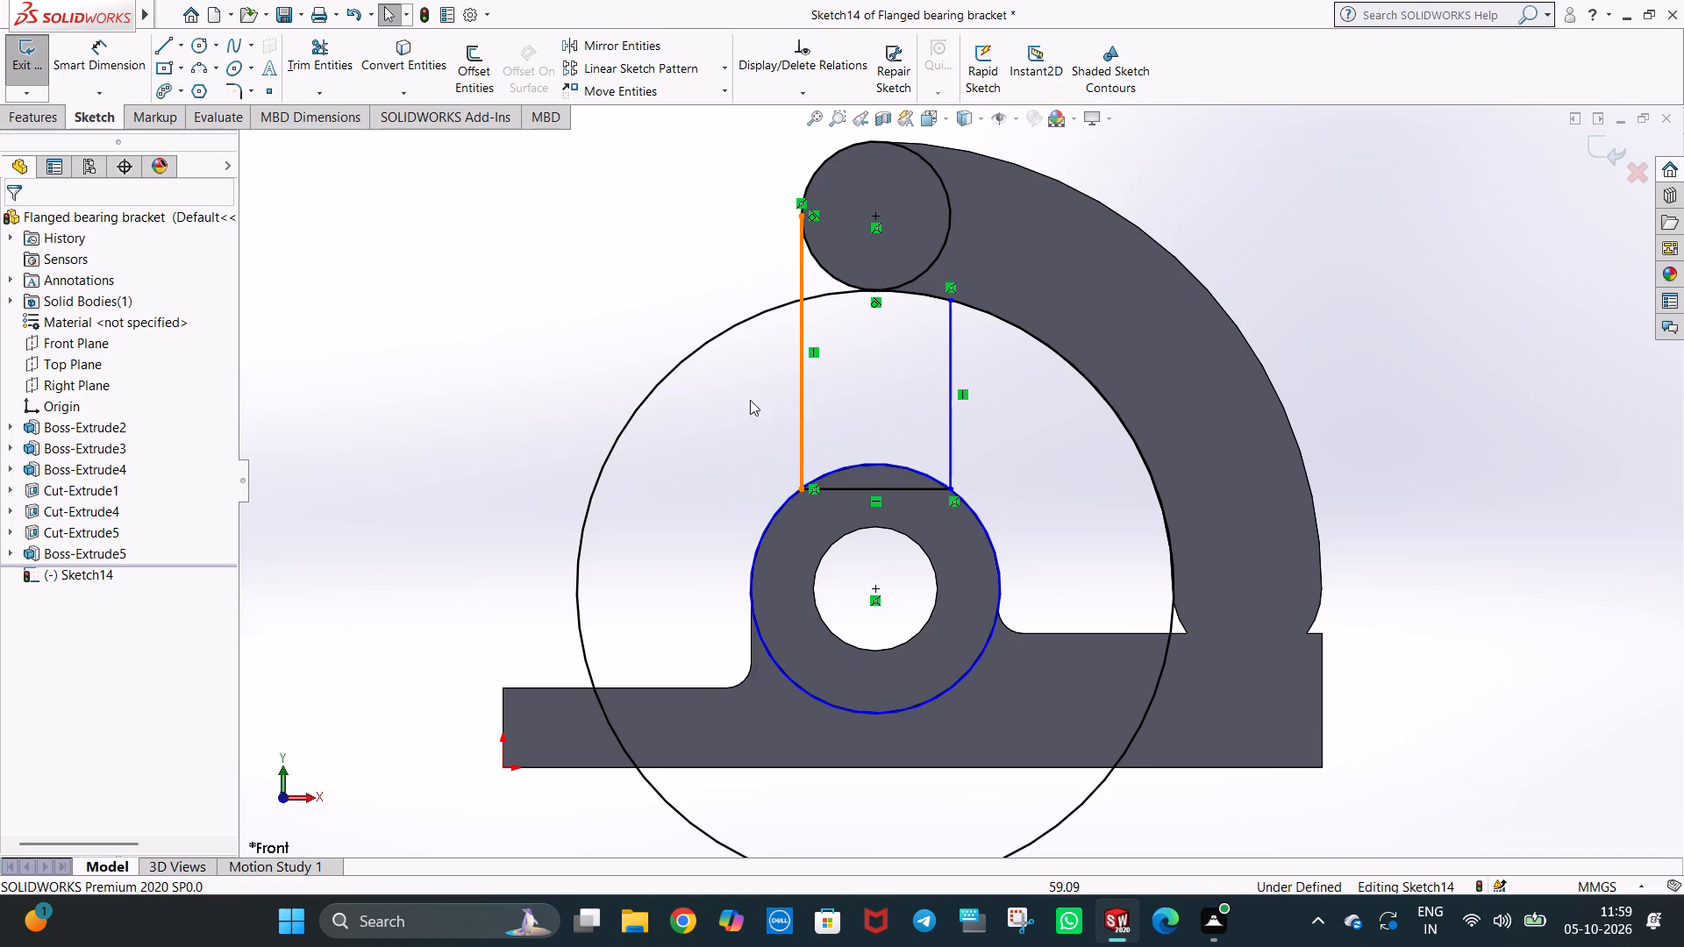
# Dimension the distance between the link's two vertical lines as 30 mm.
pyautogui.click(119, 70)
pyautogui.click(803, 402)
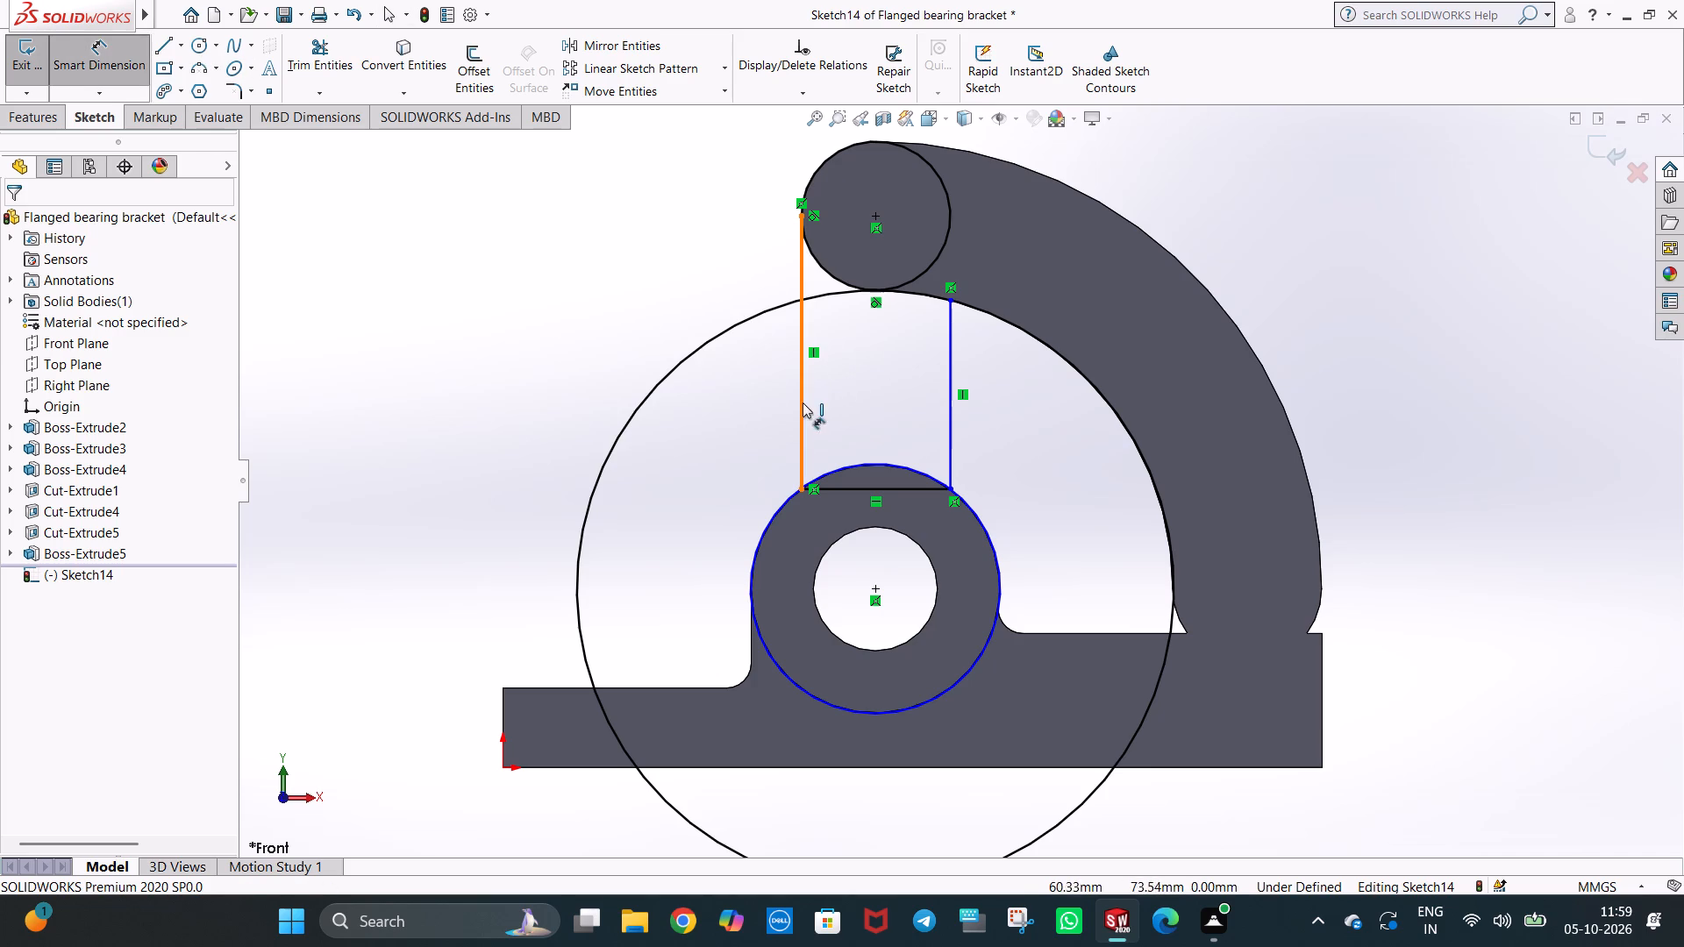
pyautogui.click(953, 367)
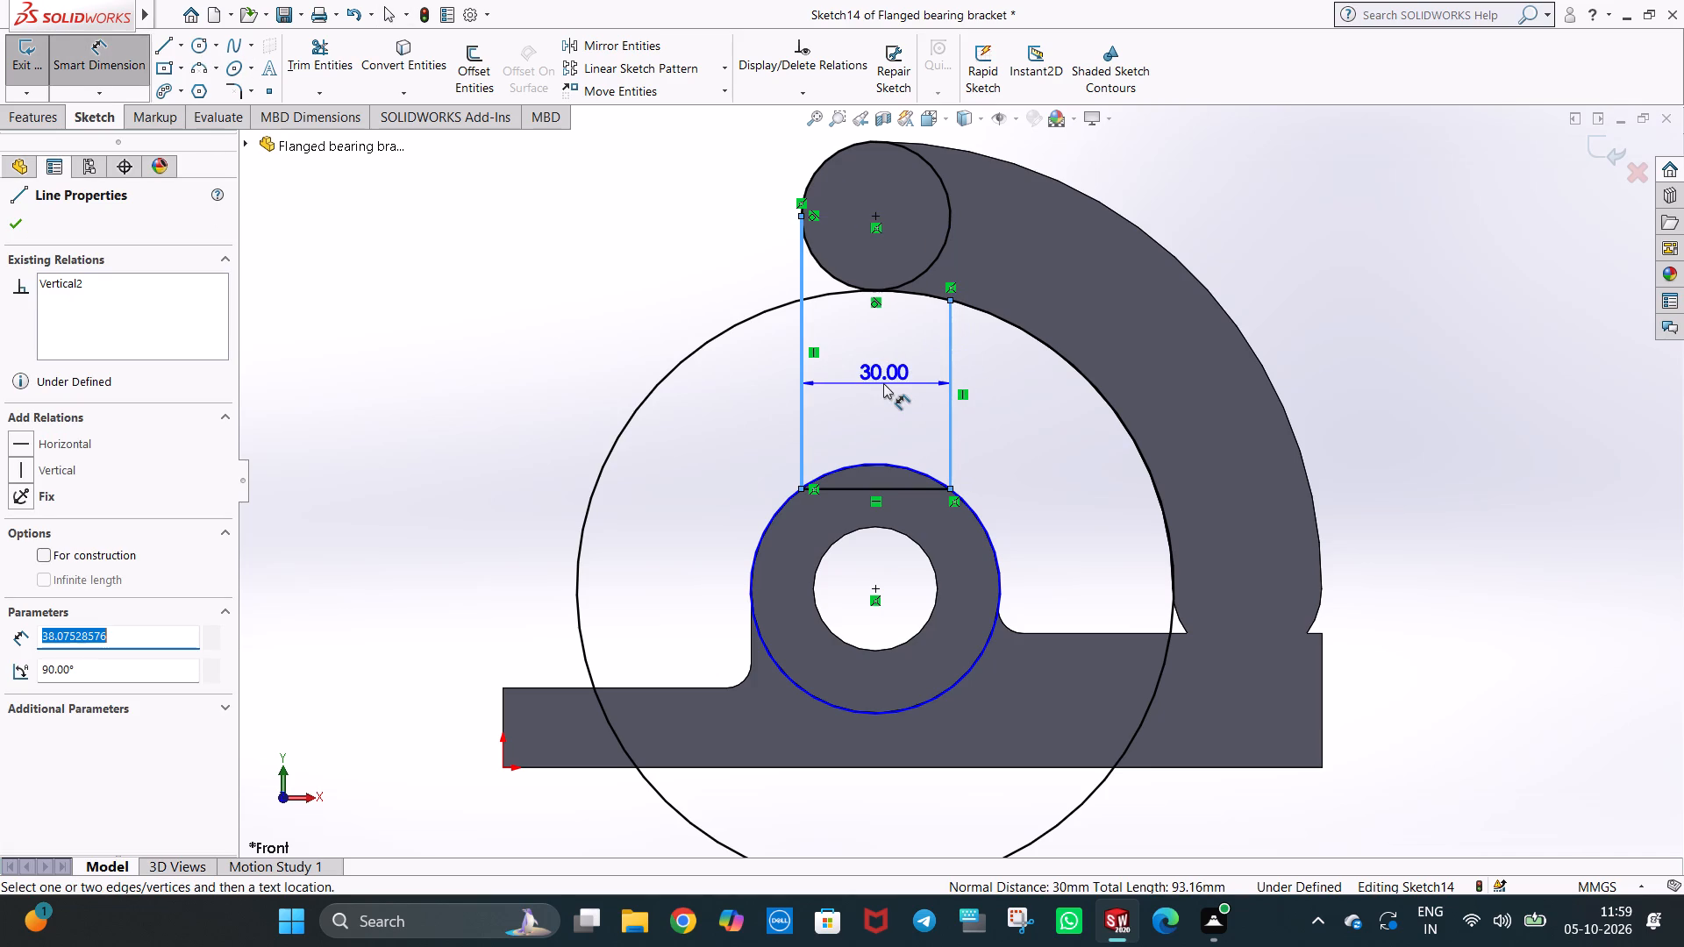
pyautogui.click(883, 383)
pyautogui.click(810, 354)
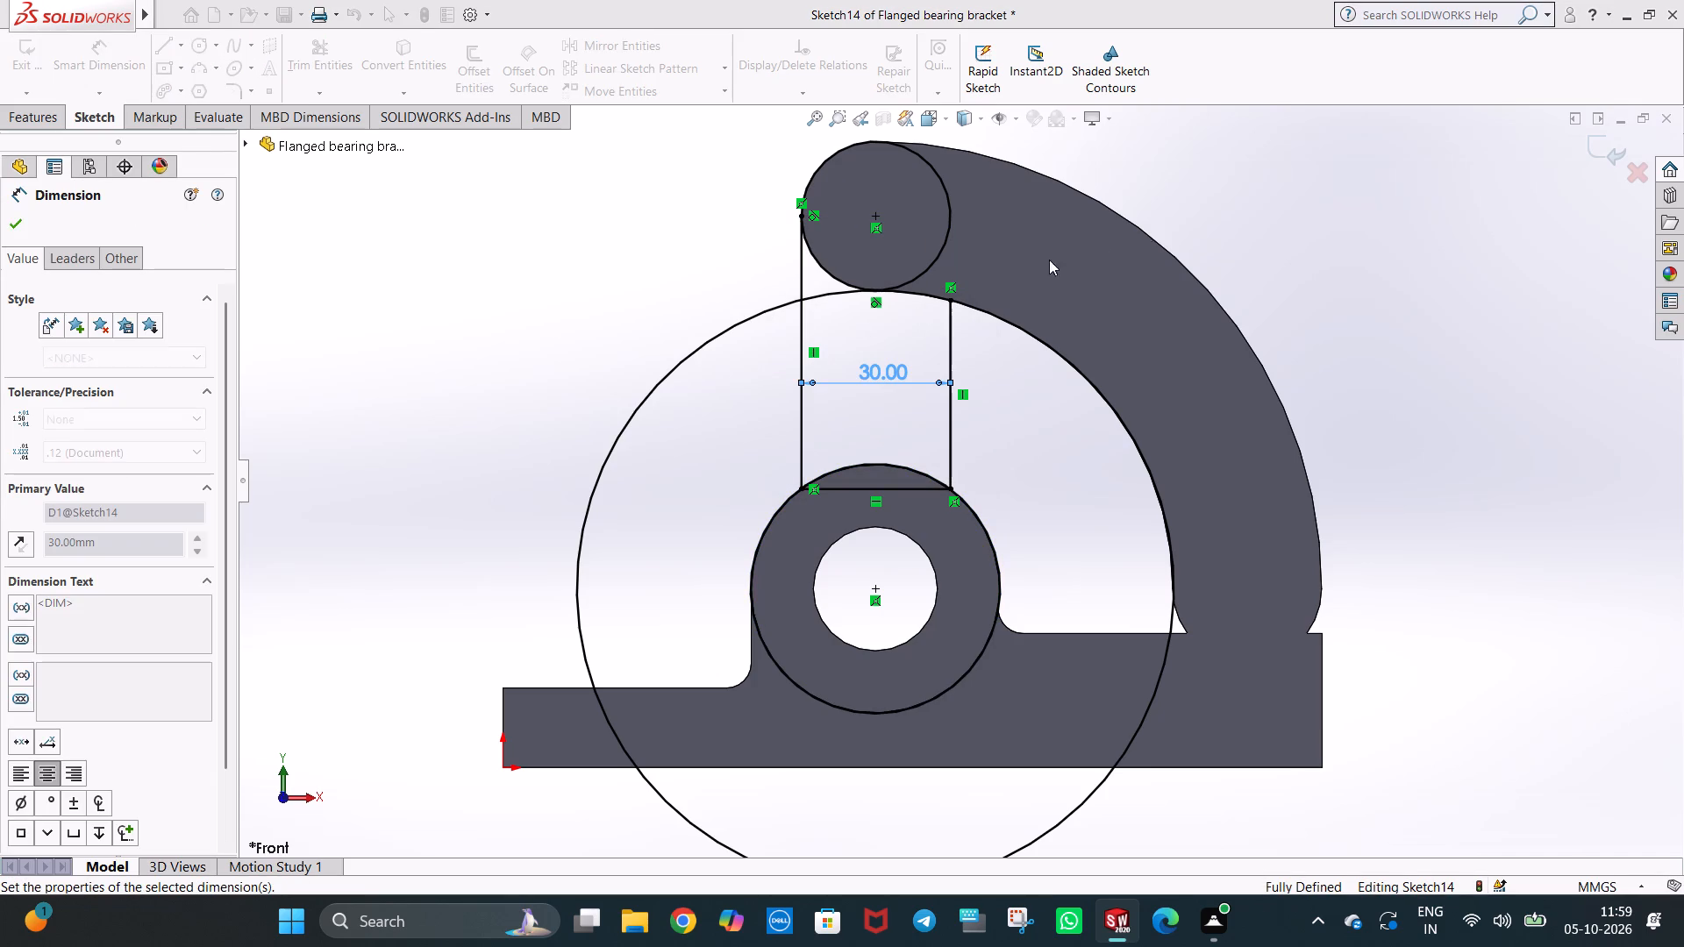
pyautogui.click(1240, 202)
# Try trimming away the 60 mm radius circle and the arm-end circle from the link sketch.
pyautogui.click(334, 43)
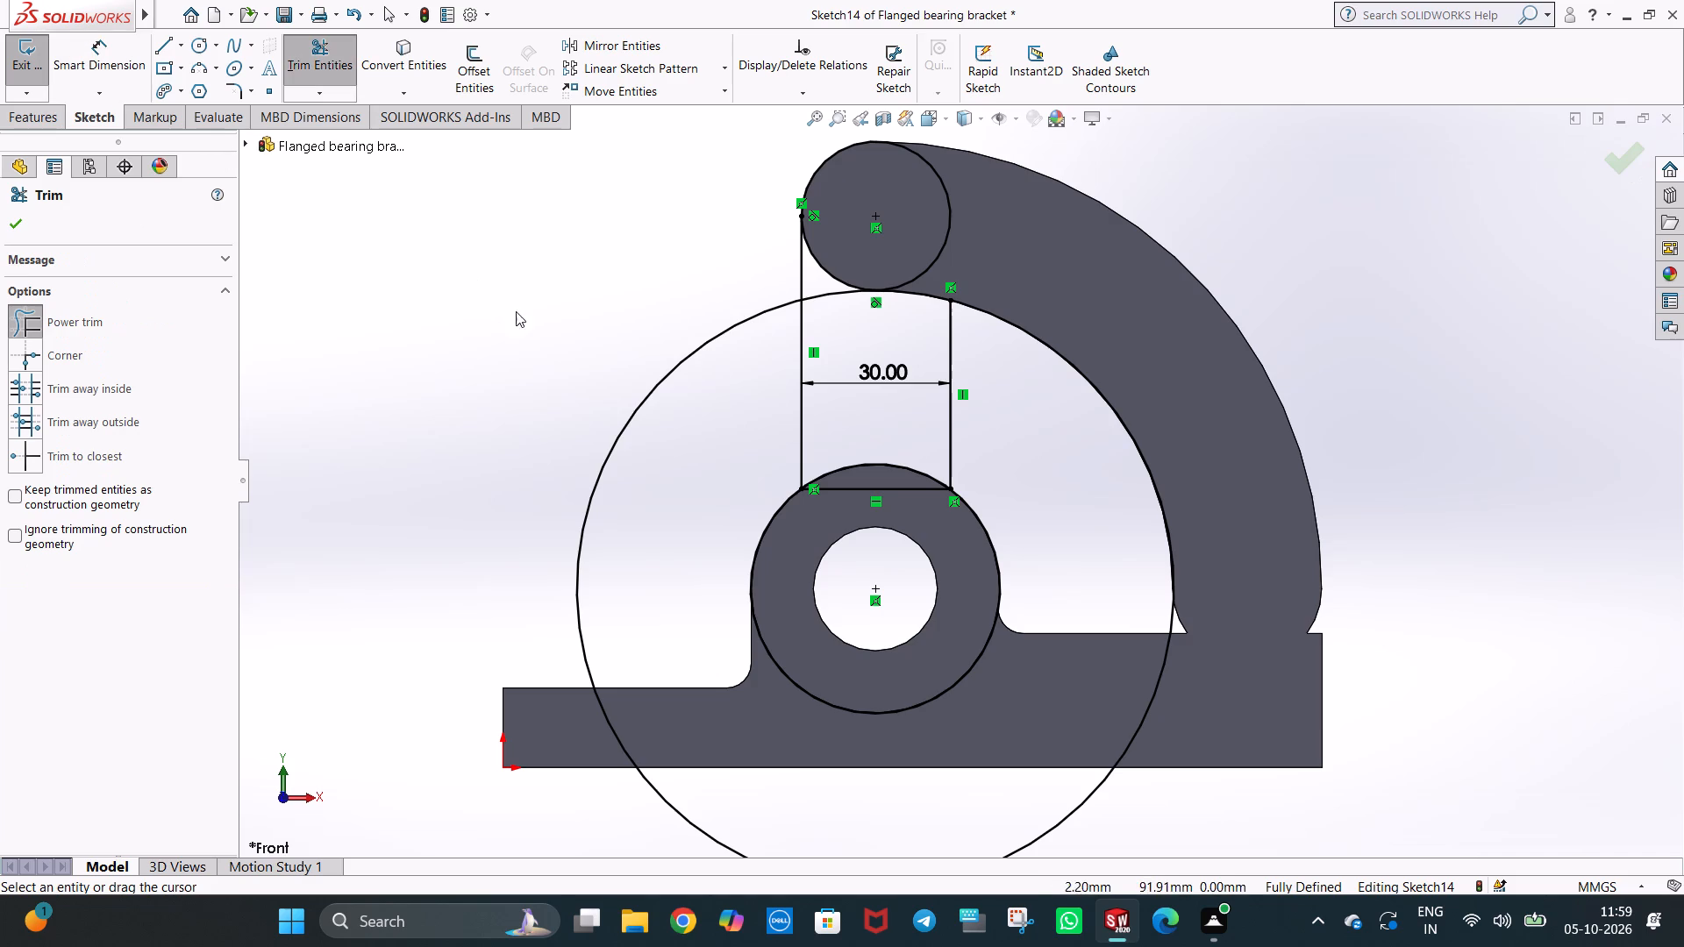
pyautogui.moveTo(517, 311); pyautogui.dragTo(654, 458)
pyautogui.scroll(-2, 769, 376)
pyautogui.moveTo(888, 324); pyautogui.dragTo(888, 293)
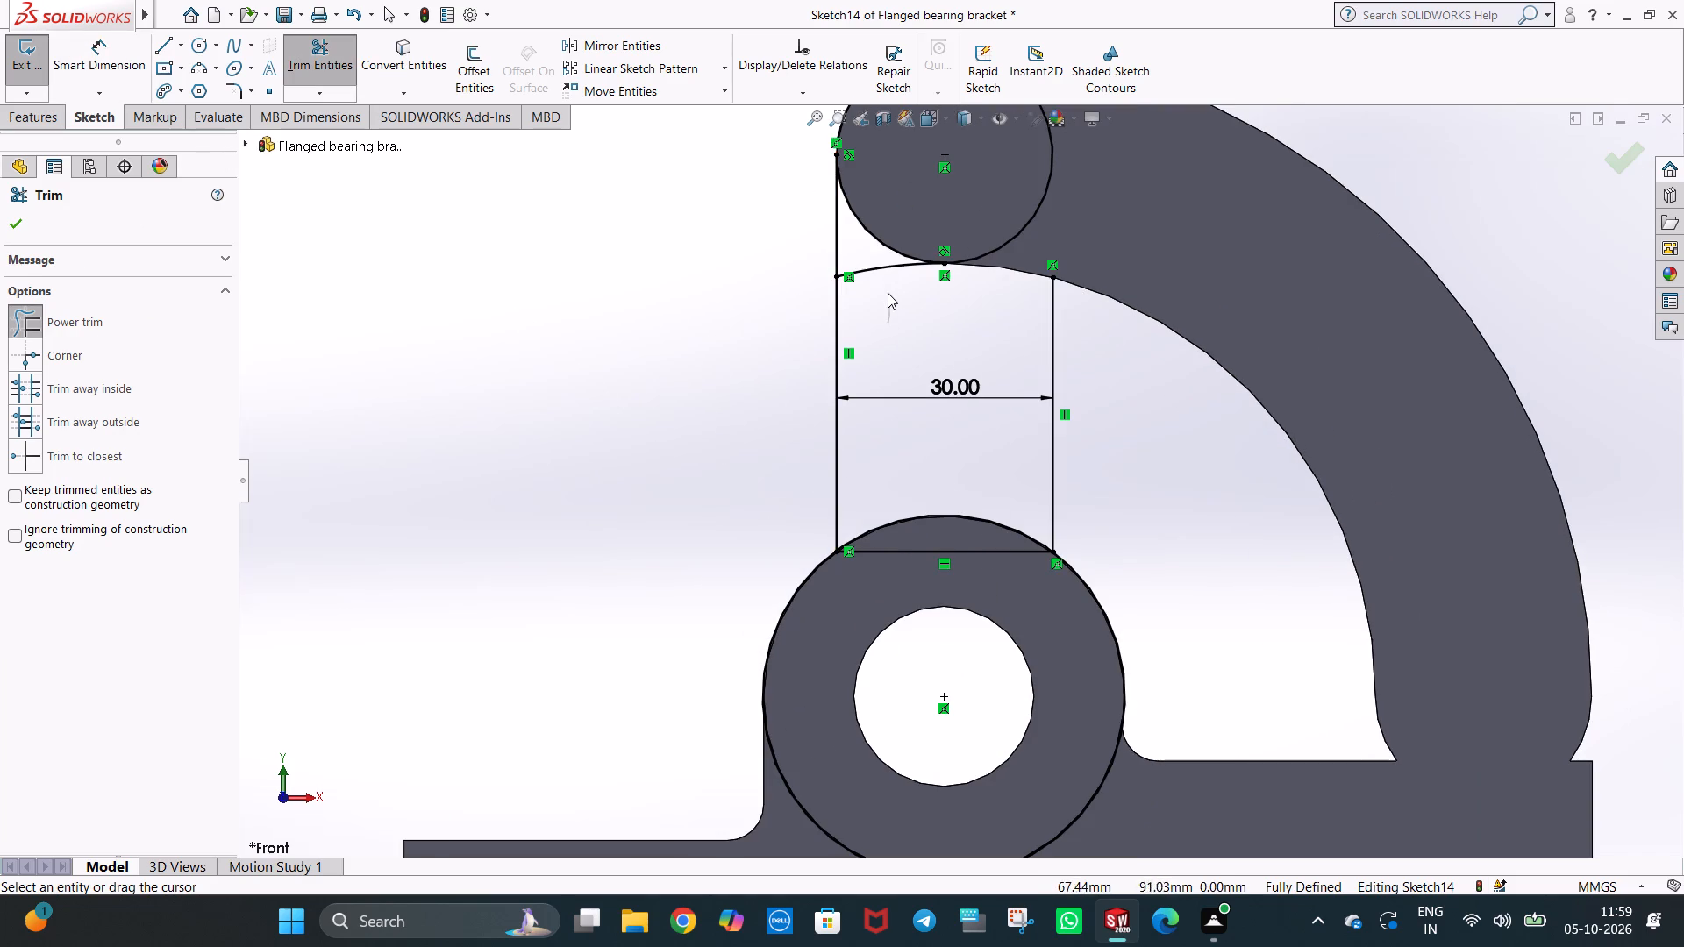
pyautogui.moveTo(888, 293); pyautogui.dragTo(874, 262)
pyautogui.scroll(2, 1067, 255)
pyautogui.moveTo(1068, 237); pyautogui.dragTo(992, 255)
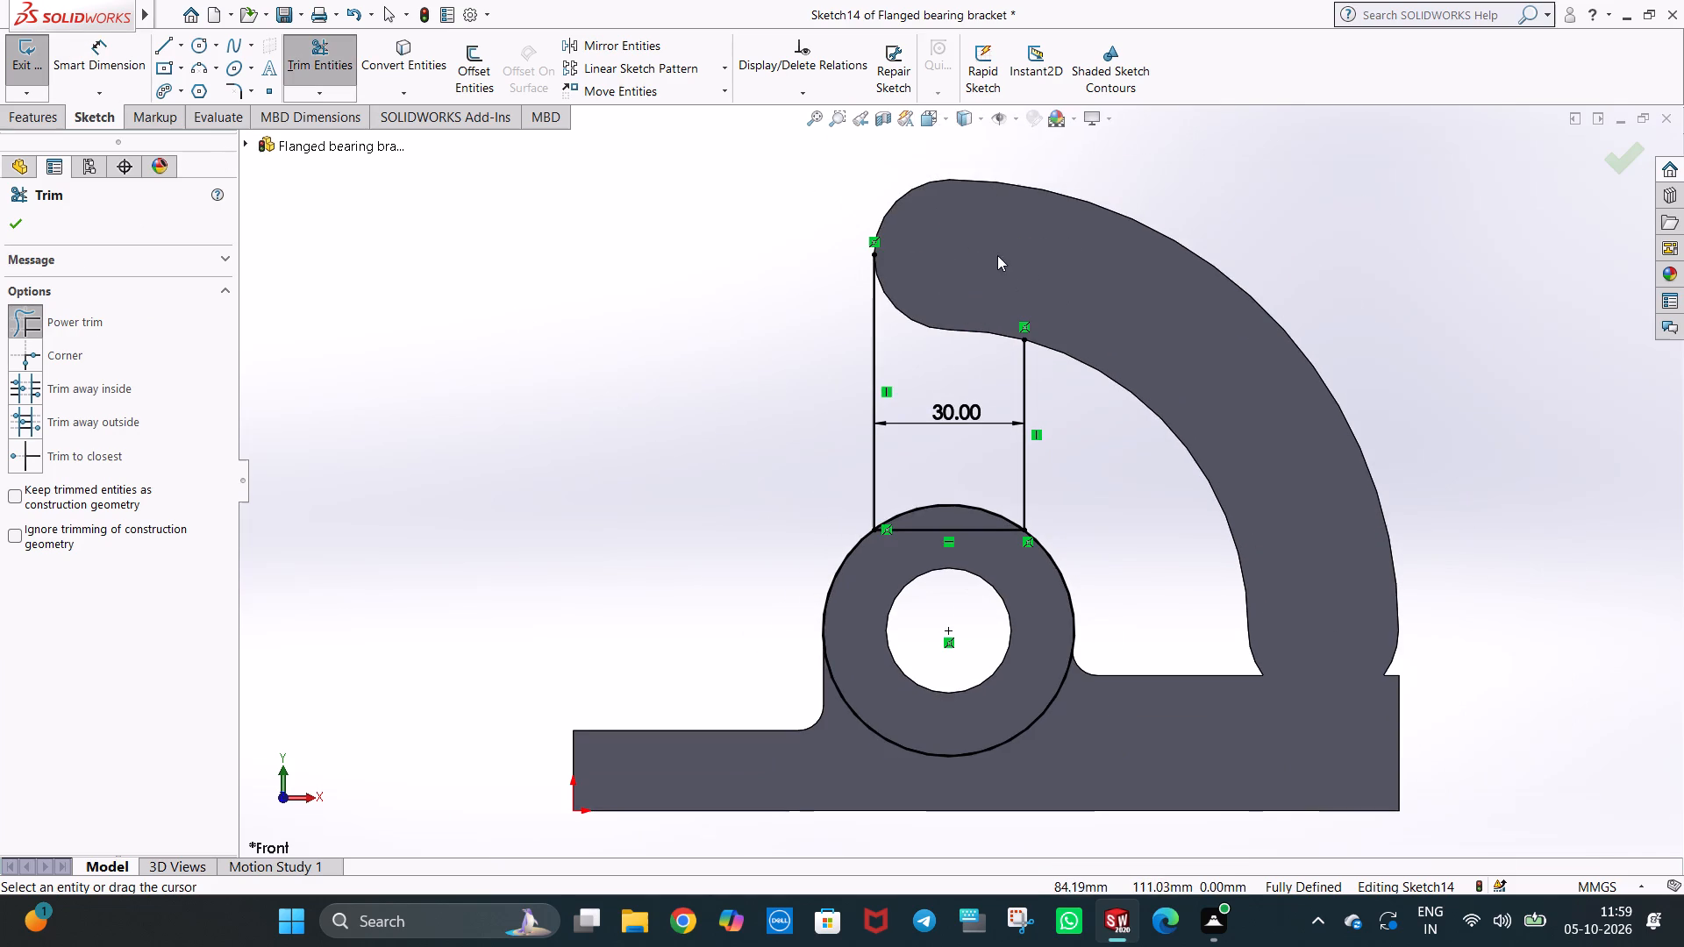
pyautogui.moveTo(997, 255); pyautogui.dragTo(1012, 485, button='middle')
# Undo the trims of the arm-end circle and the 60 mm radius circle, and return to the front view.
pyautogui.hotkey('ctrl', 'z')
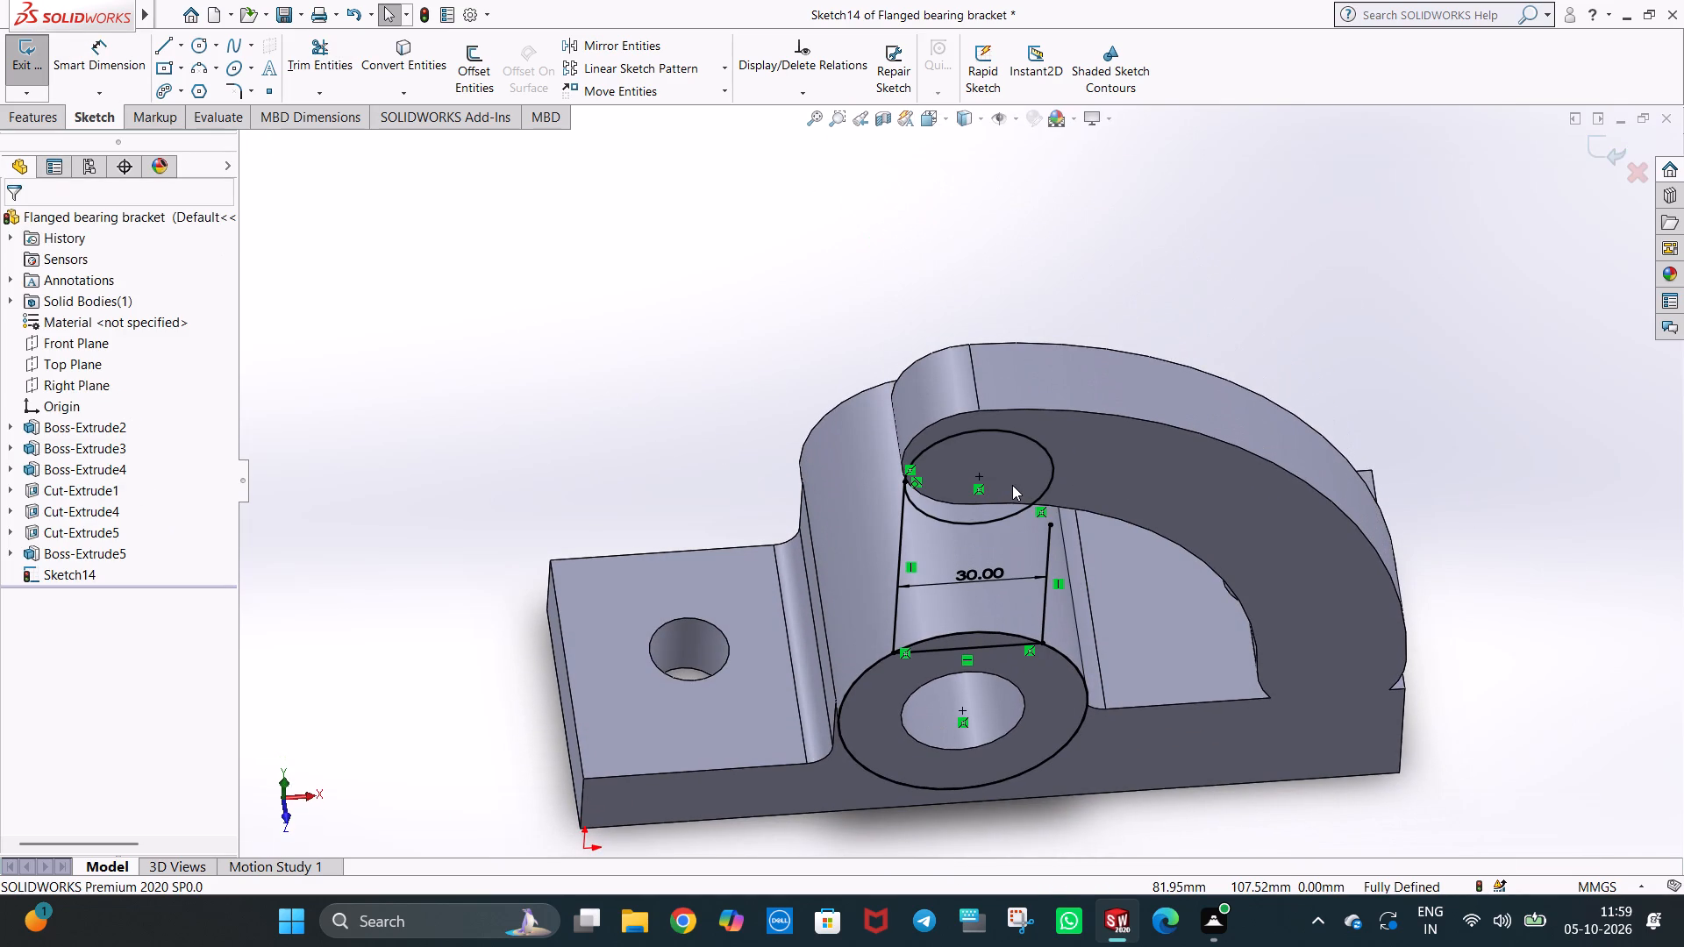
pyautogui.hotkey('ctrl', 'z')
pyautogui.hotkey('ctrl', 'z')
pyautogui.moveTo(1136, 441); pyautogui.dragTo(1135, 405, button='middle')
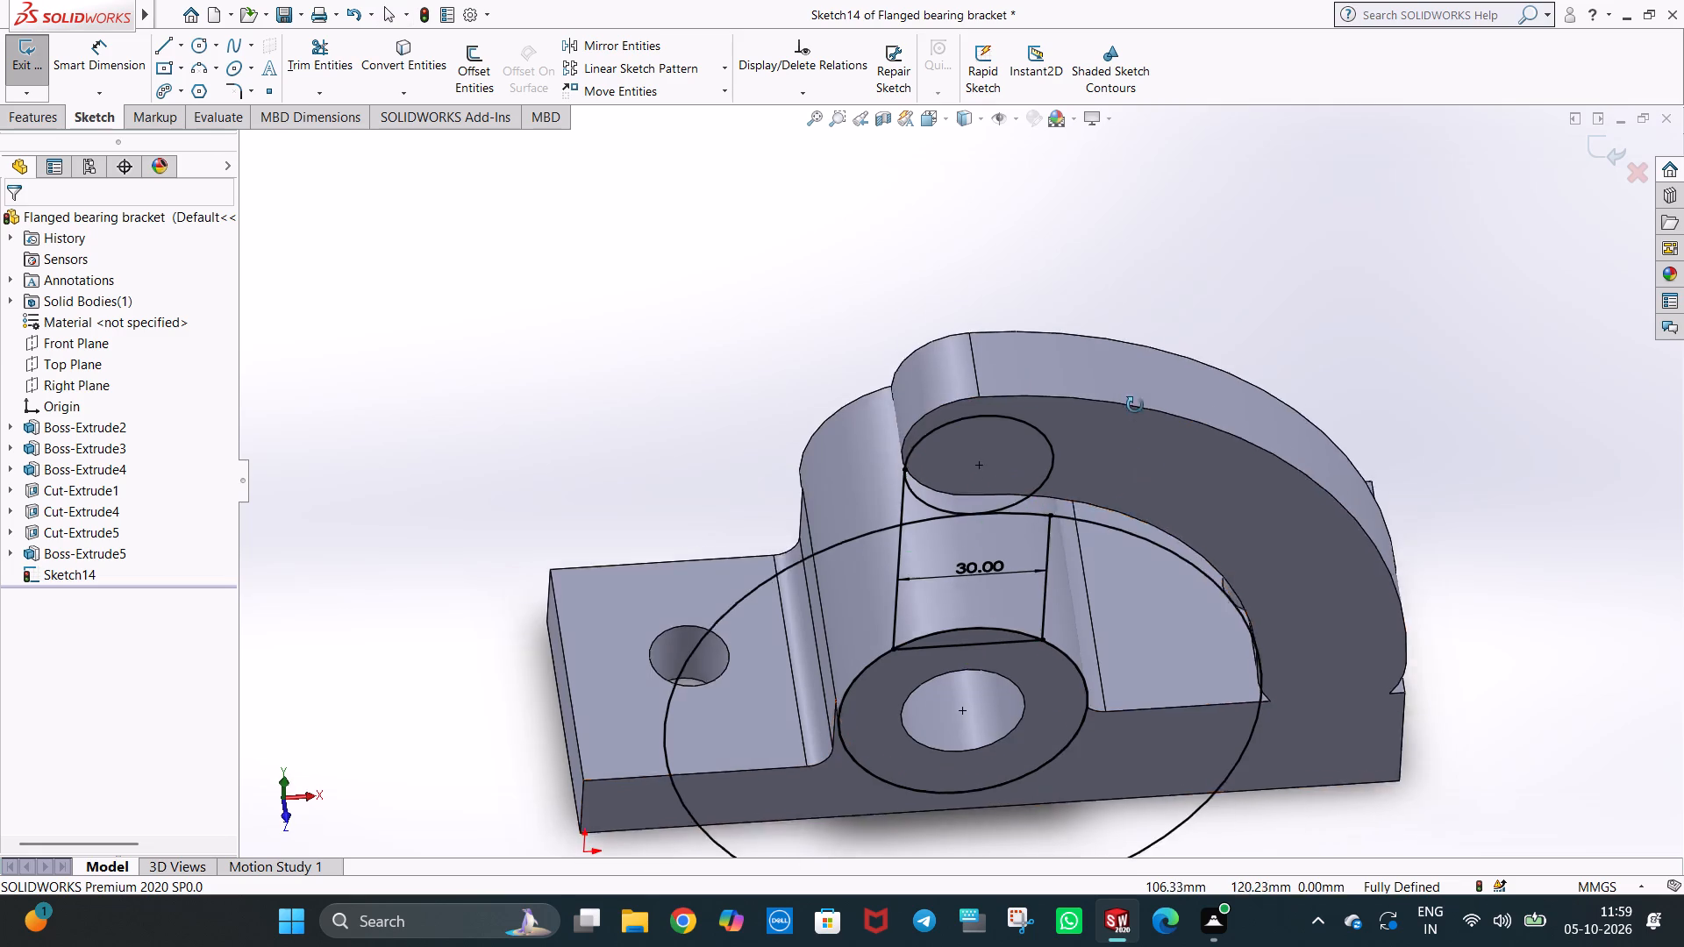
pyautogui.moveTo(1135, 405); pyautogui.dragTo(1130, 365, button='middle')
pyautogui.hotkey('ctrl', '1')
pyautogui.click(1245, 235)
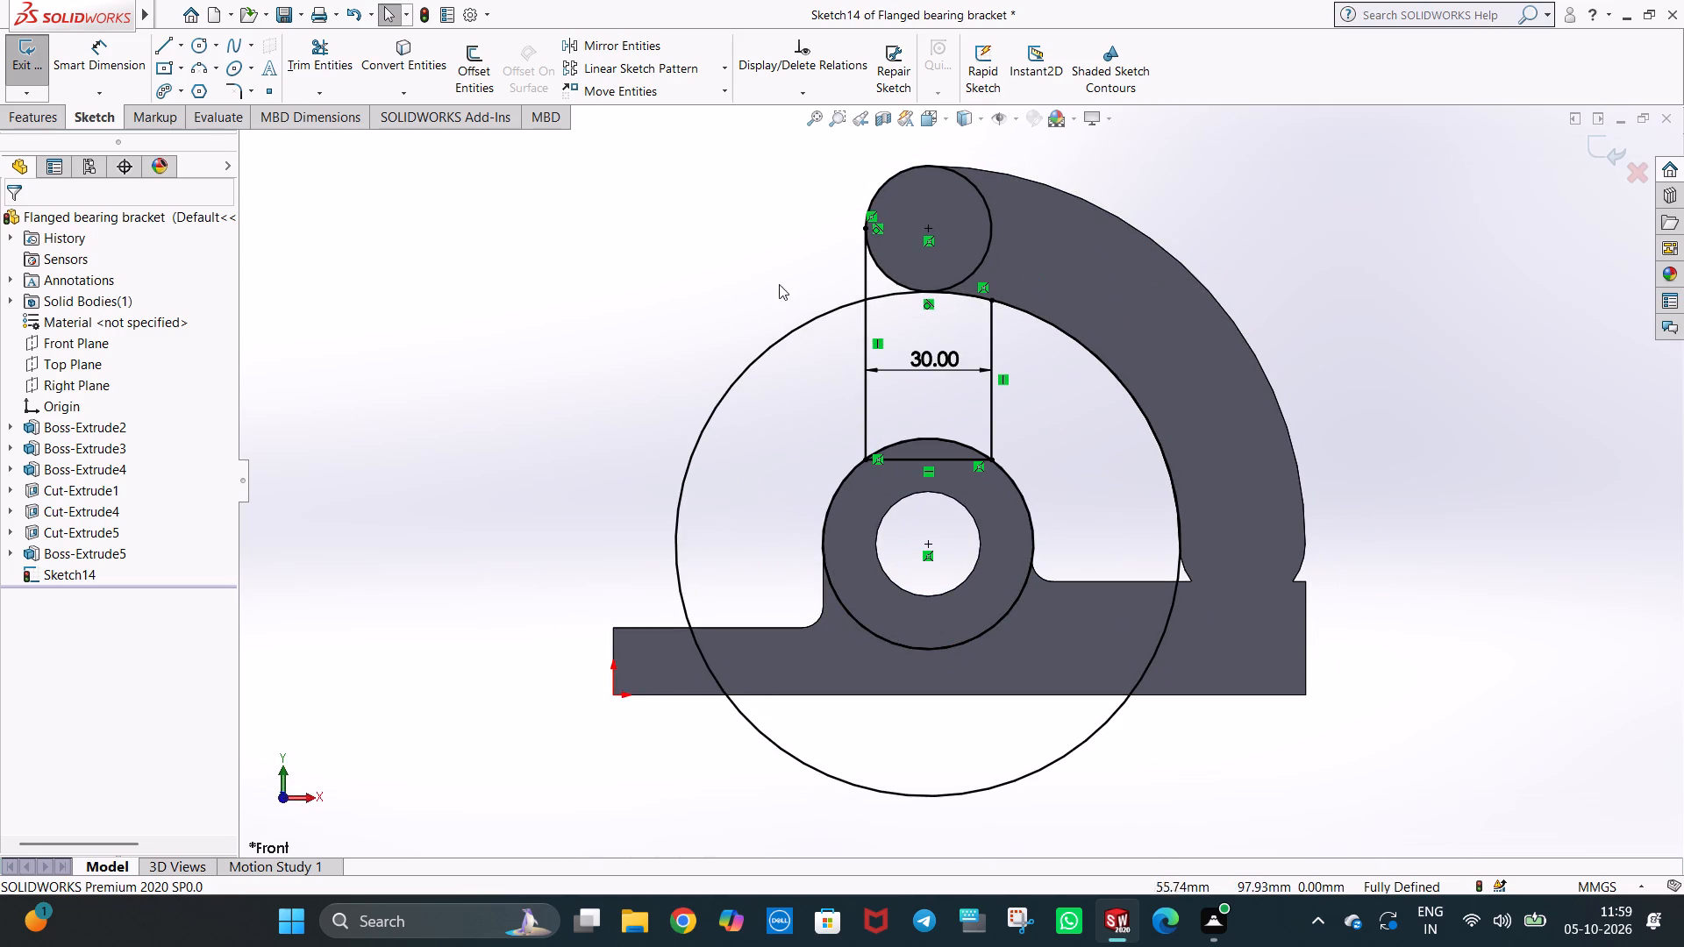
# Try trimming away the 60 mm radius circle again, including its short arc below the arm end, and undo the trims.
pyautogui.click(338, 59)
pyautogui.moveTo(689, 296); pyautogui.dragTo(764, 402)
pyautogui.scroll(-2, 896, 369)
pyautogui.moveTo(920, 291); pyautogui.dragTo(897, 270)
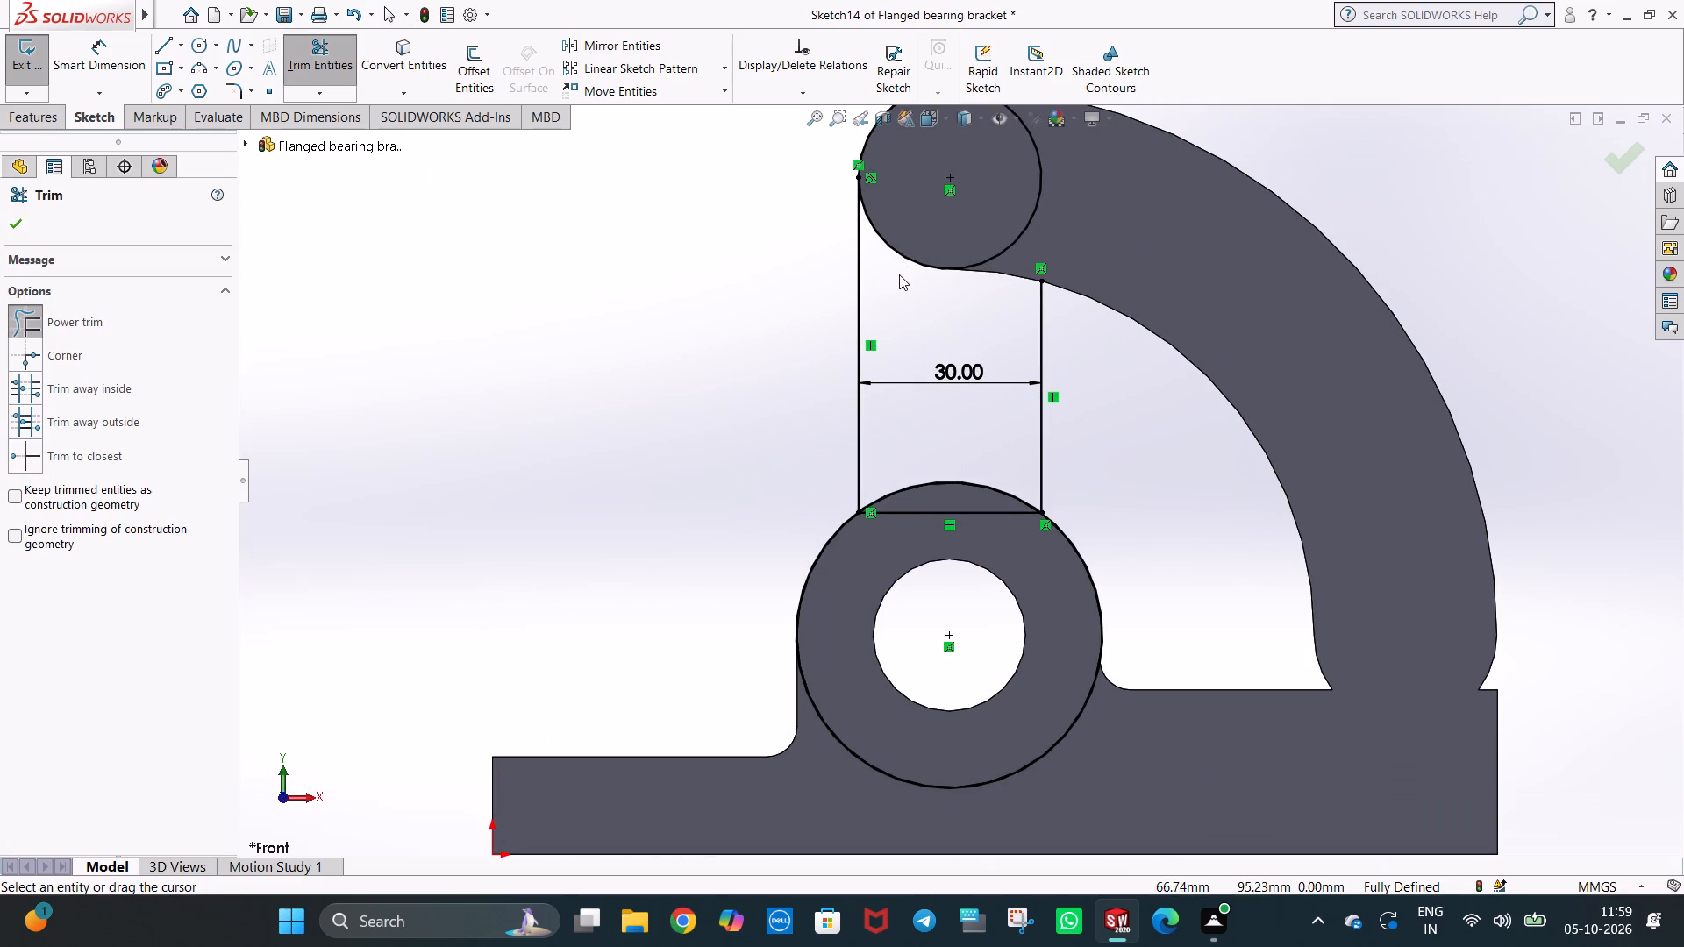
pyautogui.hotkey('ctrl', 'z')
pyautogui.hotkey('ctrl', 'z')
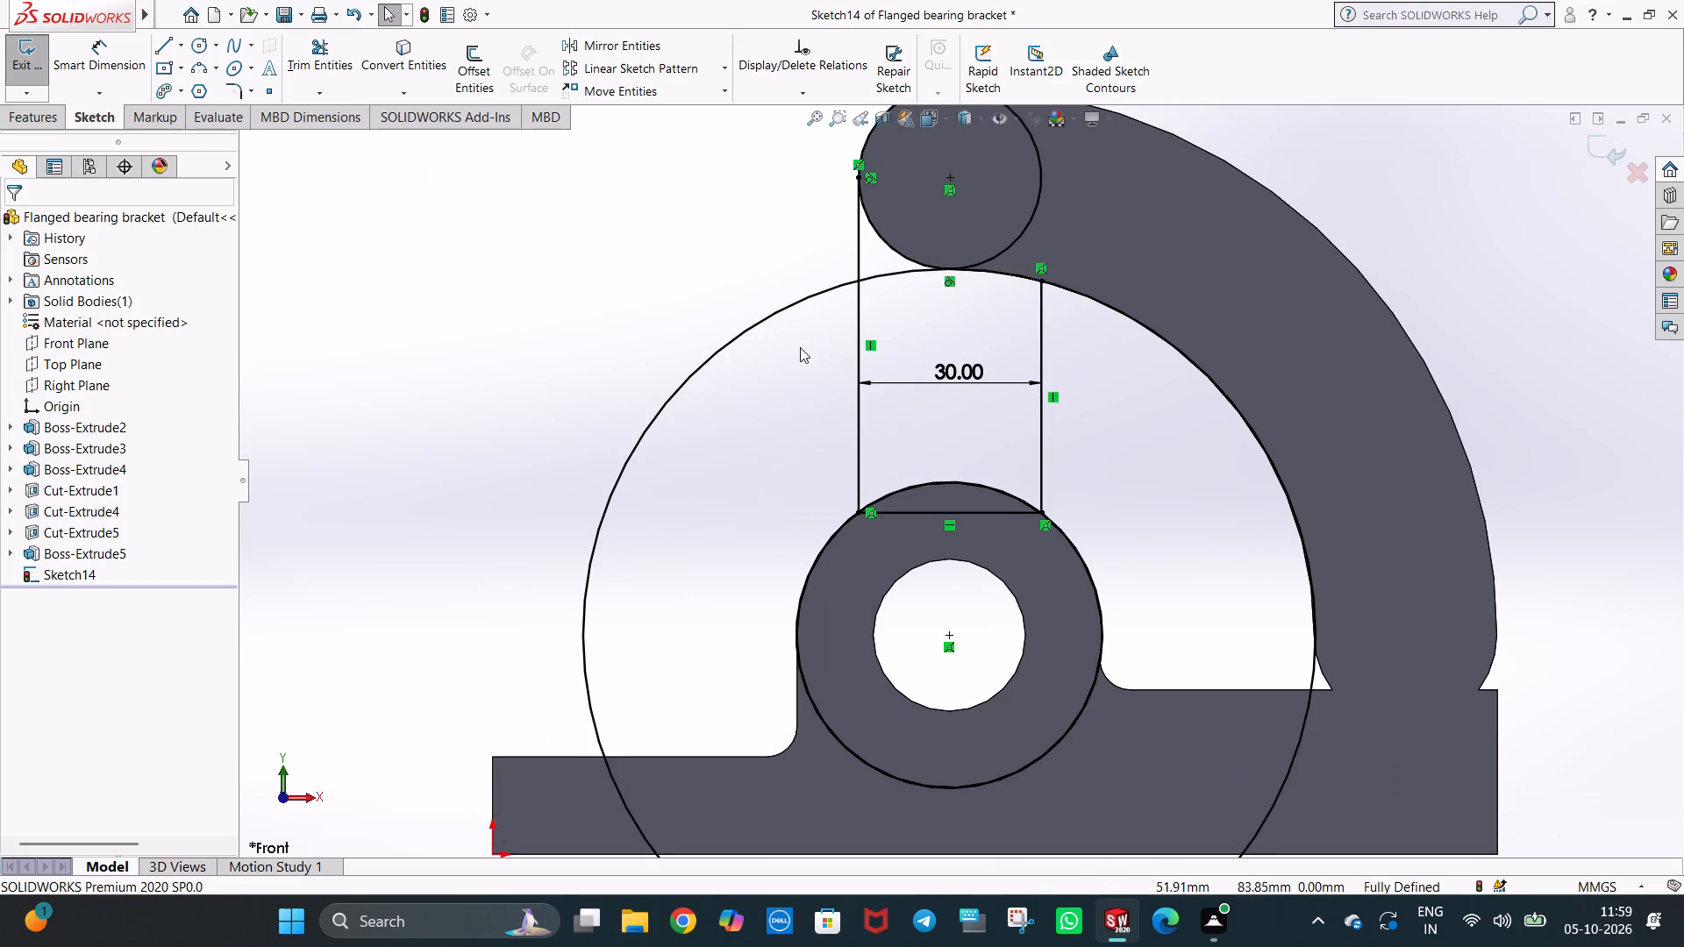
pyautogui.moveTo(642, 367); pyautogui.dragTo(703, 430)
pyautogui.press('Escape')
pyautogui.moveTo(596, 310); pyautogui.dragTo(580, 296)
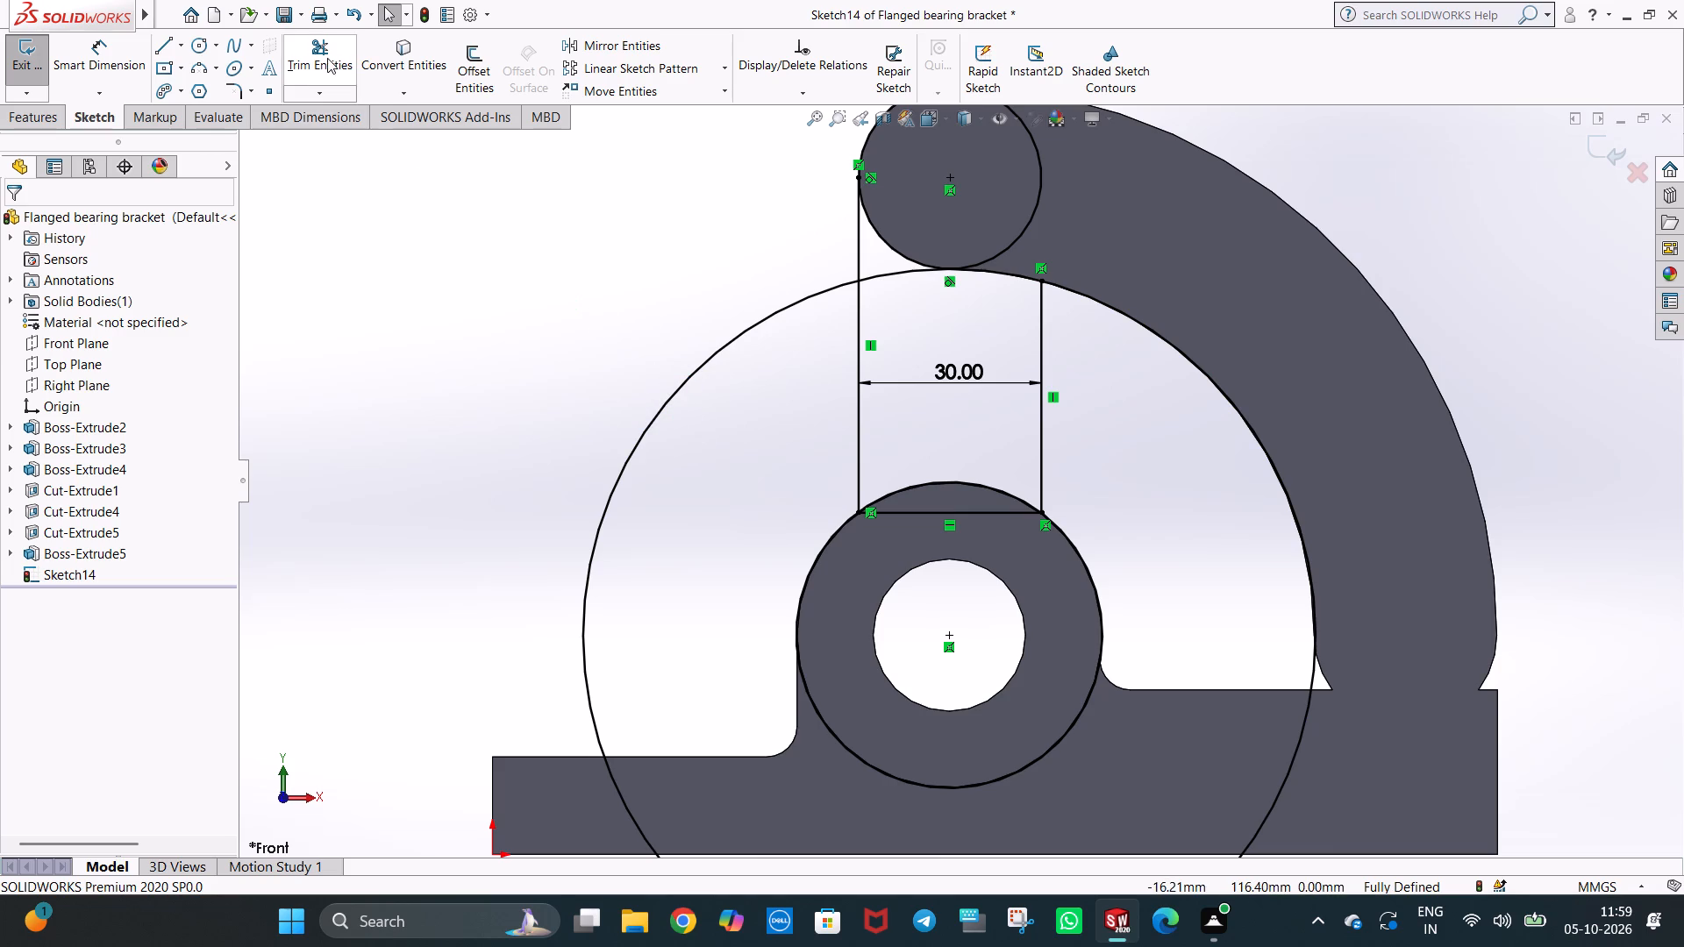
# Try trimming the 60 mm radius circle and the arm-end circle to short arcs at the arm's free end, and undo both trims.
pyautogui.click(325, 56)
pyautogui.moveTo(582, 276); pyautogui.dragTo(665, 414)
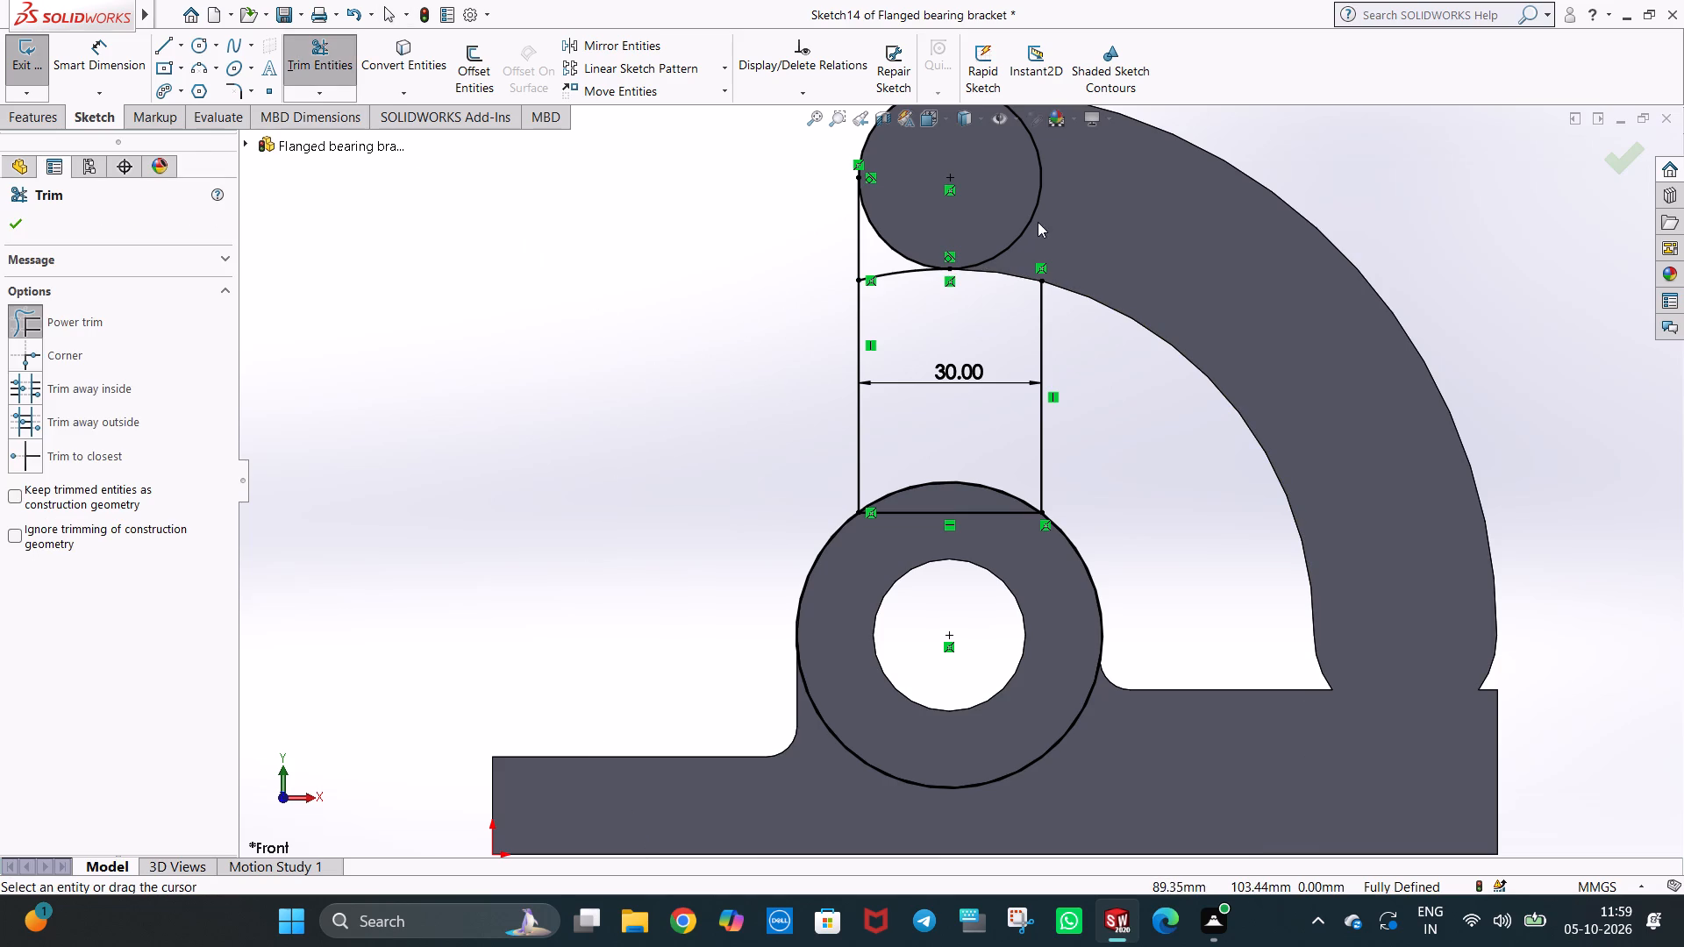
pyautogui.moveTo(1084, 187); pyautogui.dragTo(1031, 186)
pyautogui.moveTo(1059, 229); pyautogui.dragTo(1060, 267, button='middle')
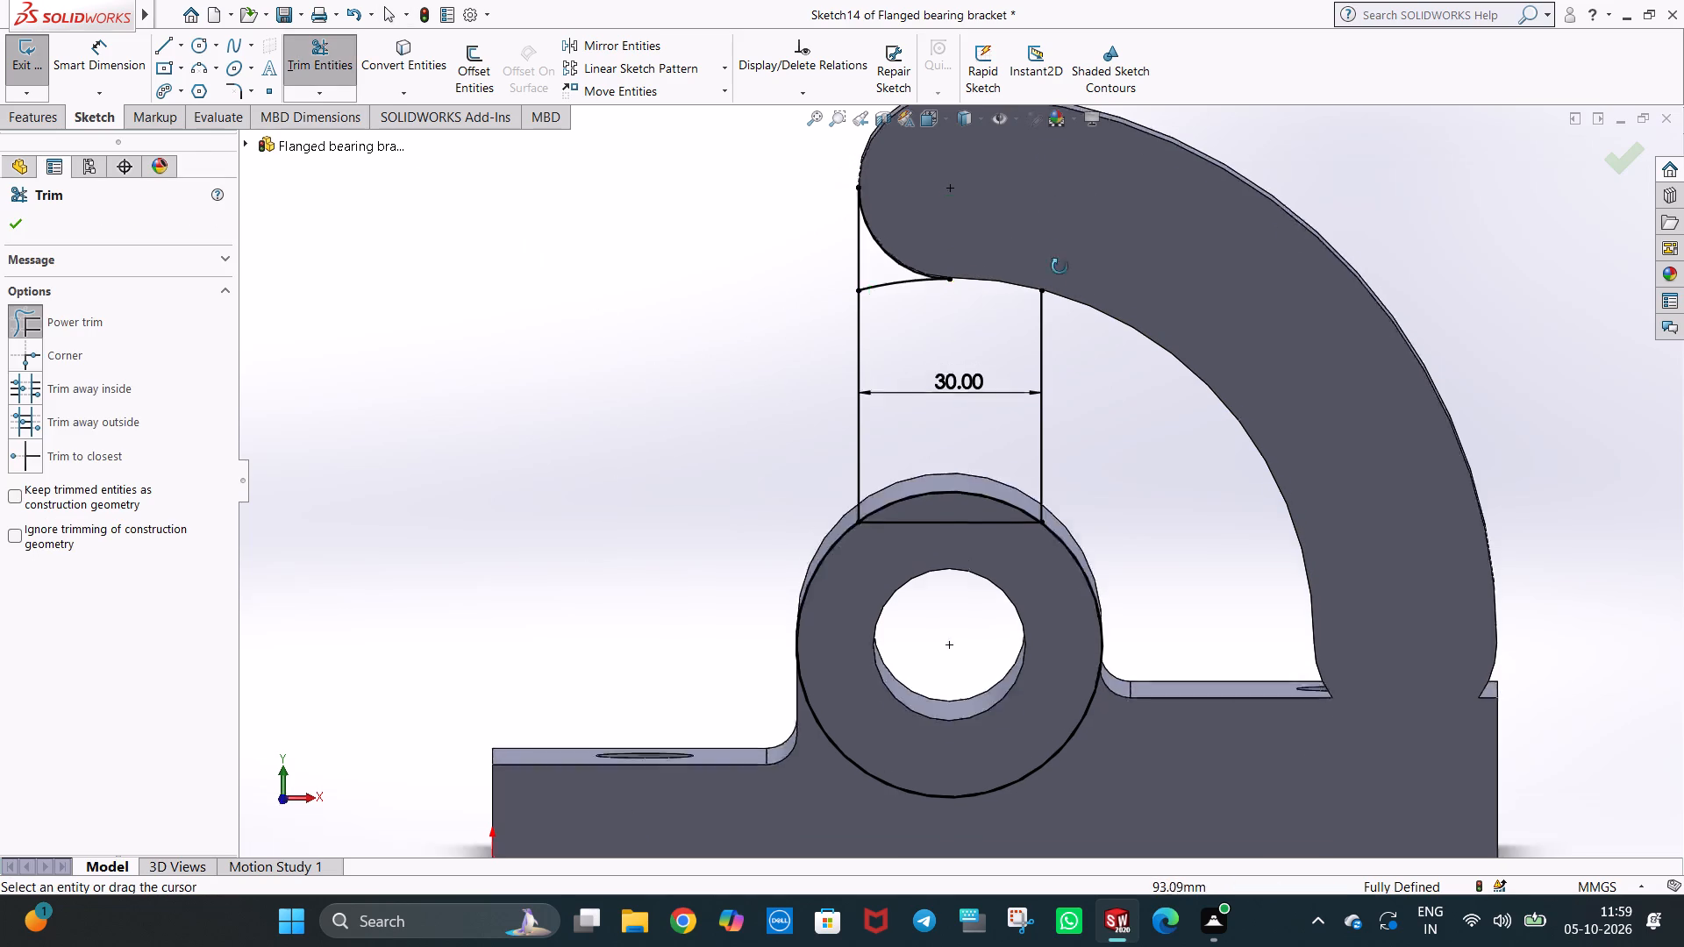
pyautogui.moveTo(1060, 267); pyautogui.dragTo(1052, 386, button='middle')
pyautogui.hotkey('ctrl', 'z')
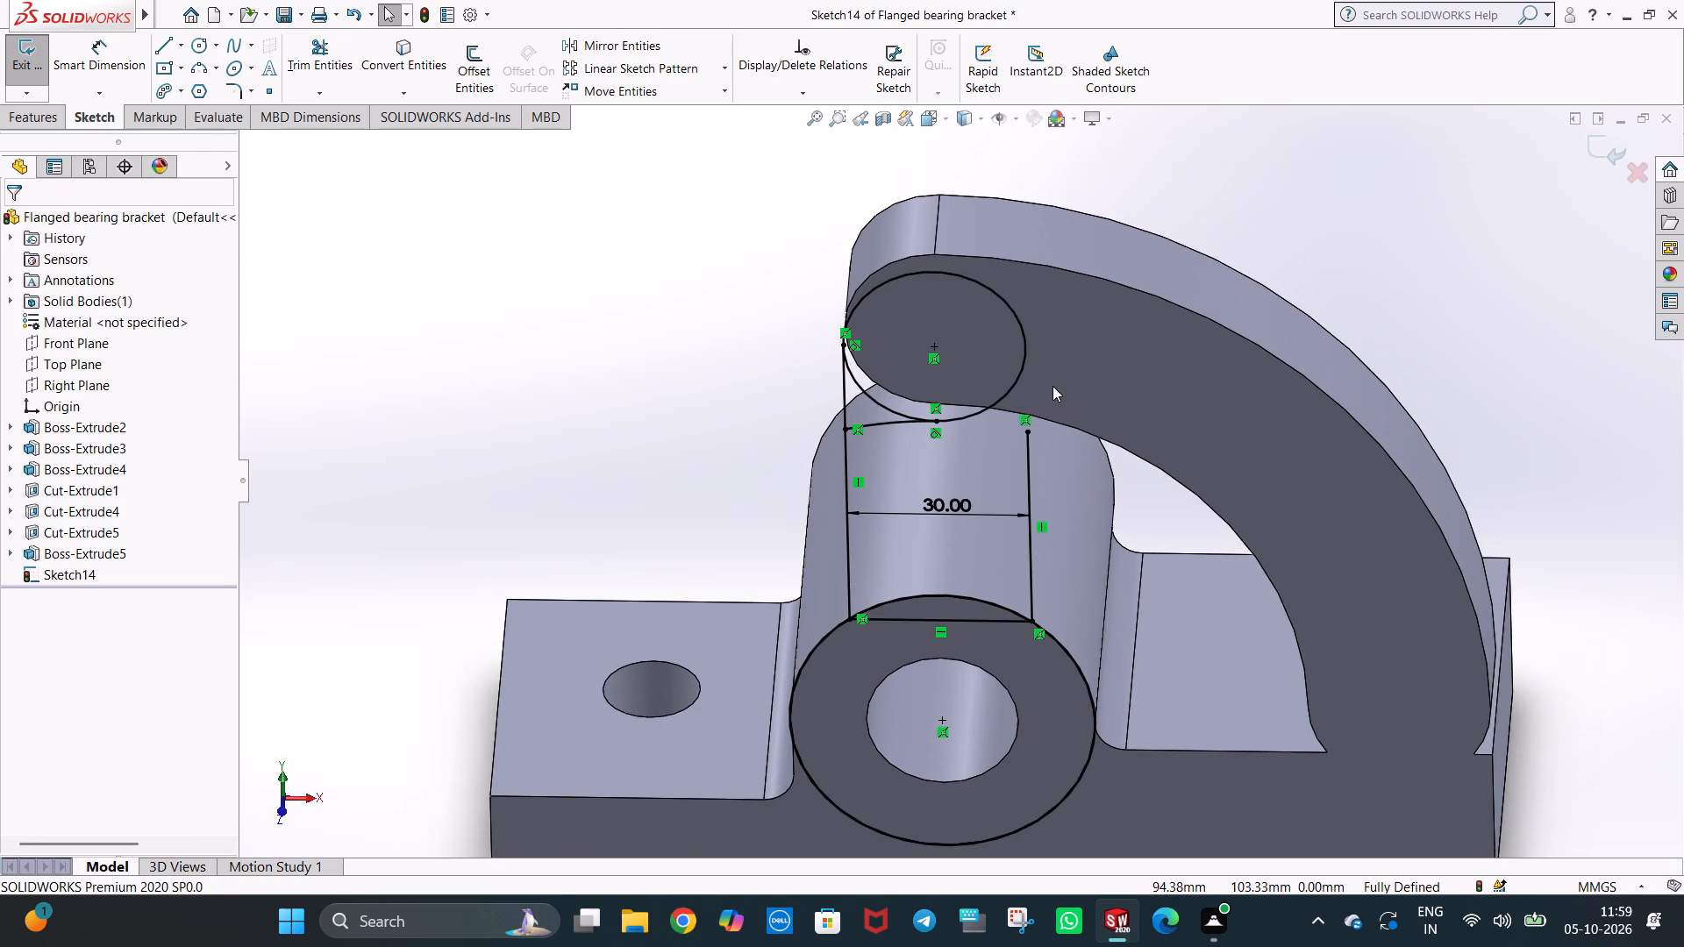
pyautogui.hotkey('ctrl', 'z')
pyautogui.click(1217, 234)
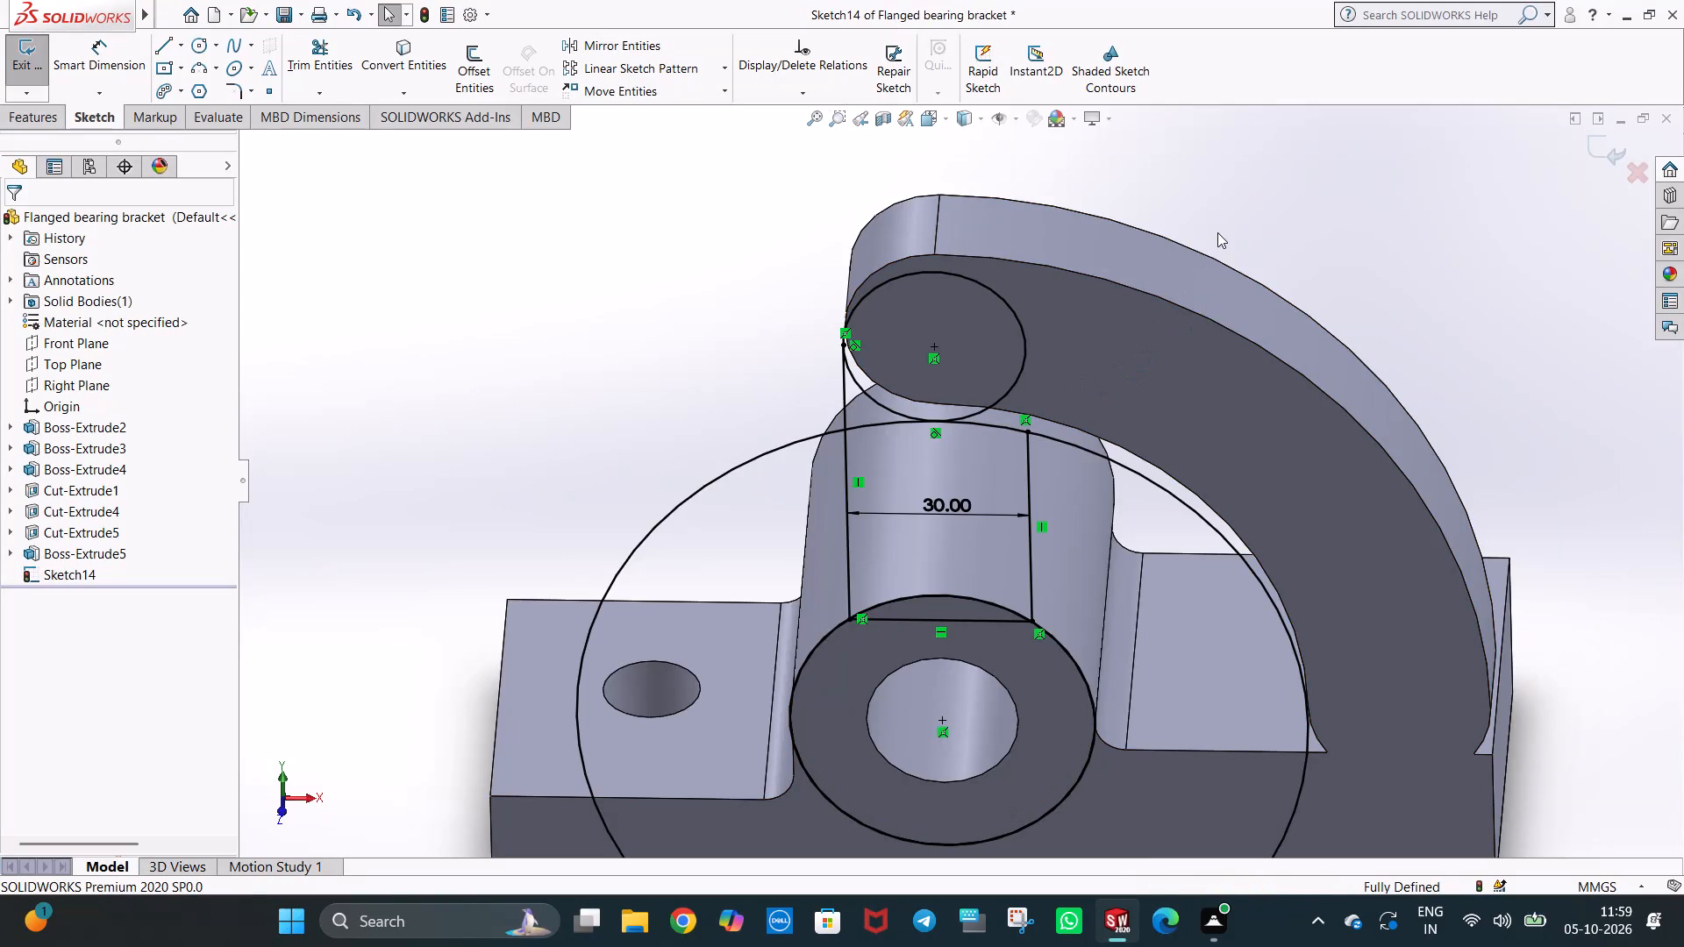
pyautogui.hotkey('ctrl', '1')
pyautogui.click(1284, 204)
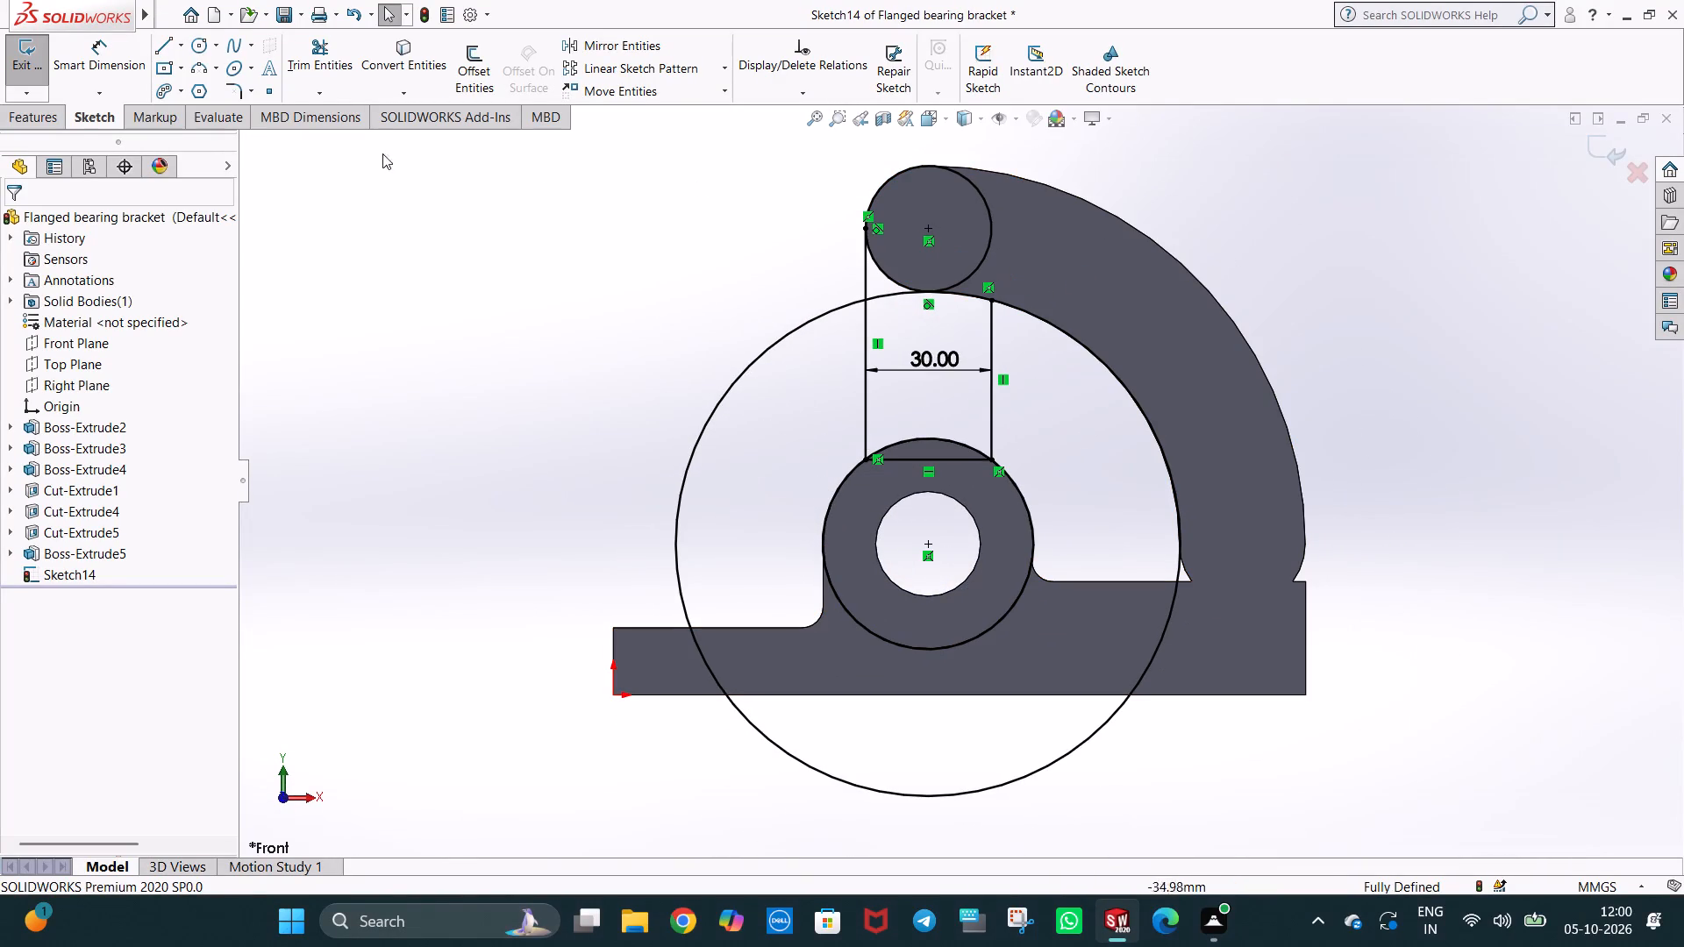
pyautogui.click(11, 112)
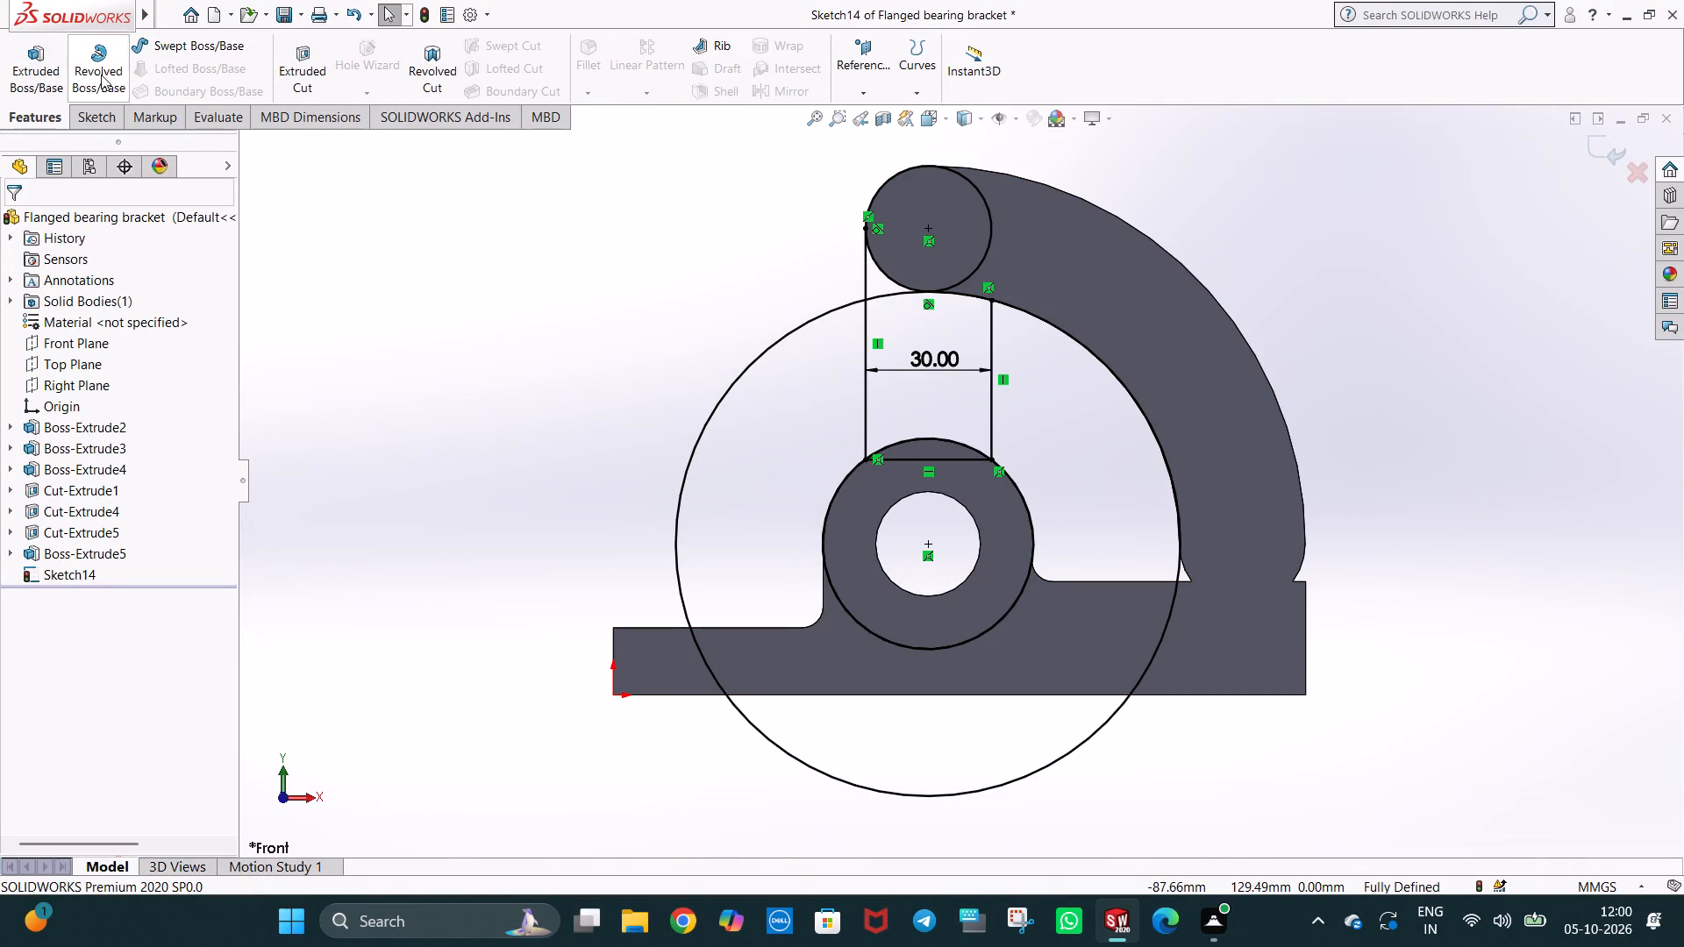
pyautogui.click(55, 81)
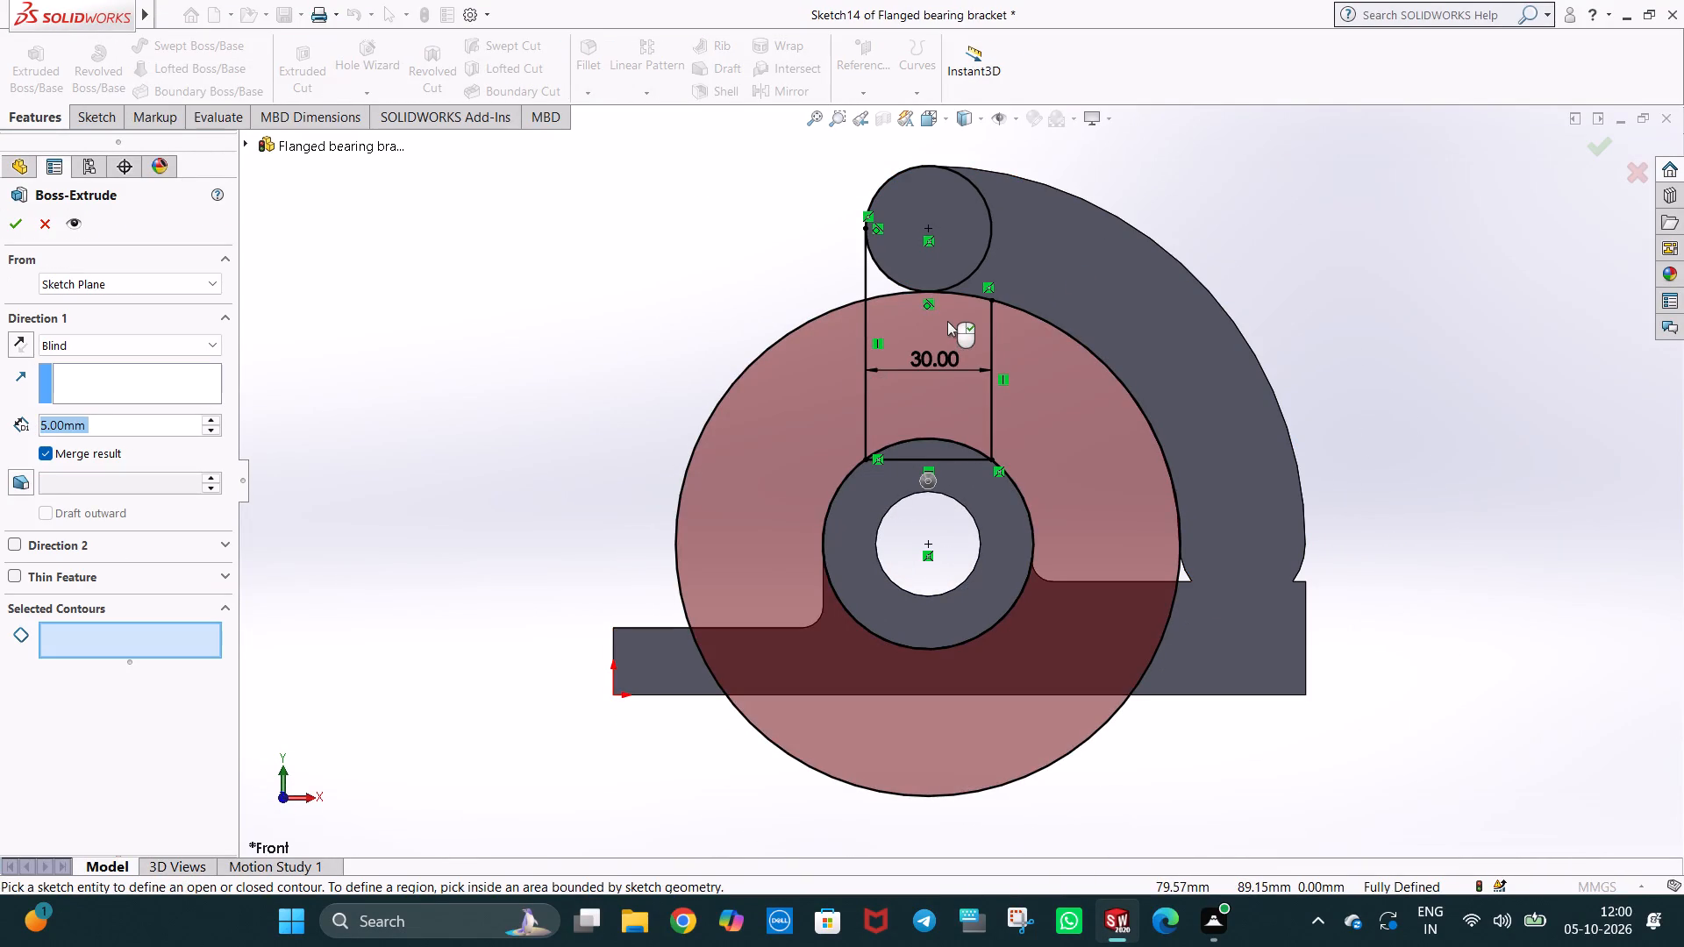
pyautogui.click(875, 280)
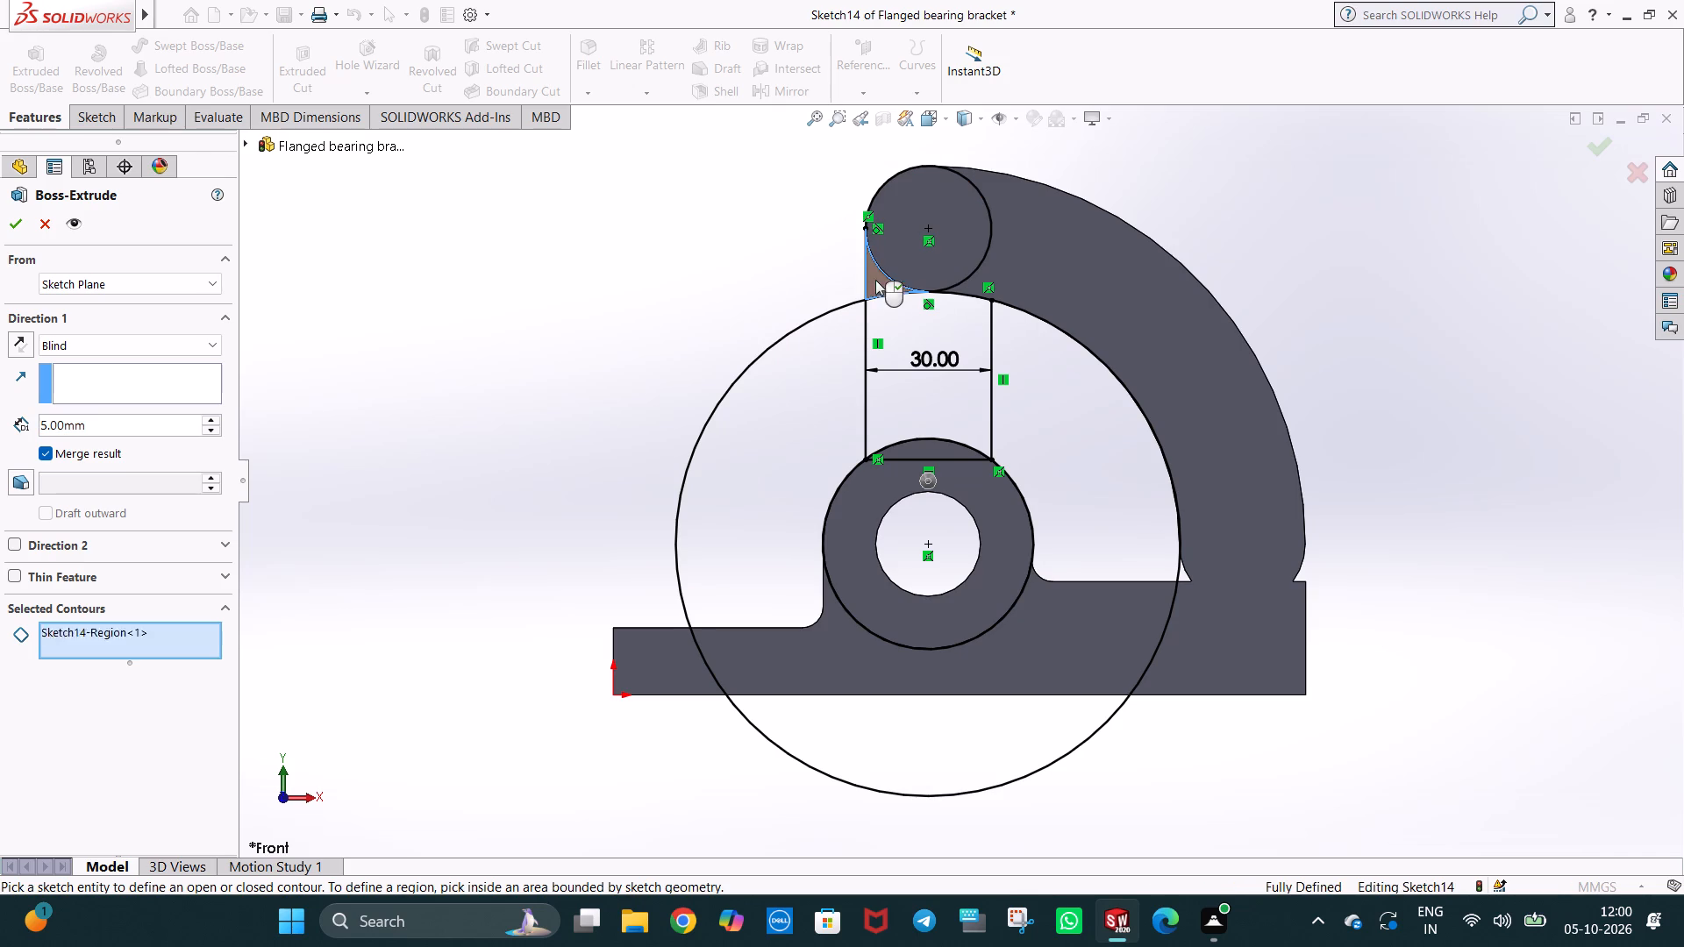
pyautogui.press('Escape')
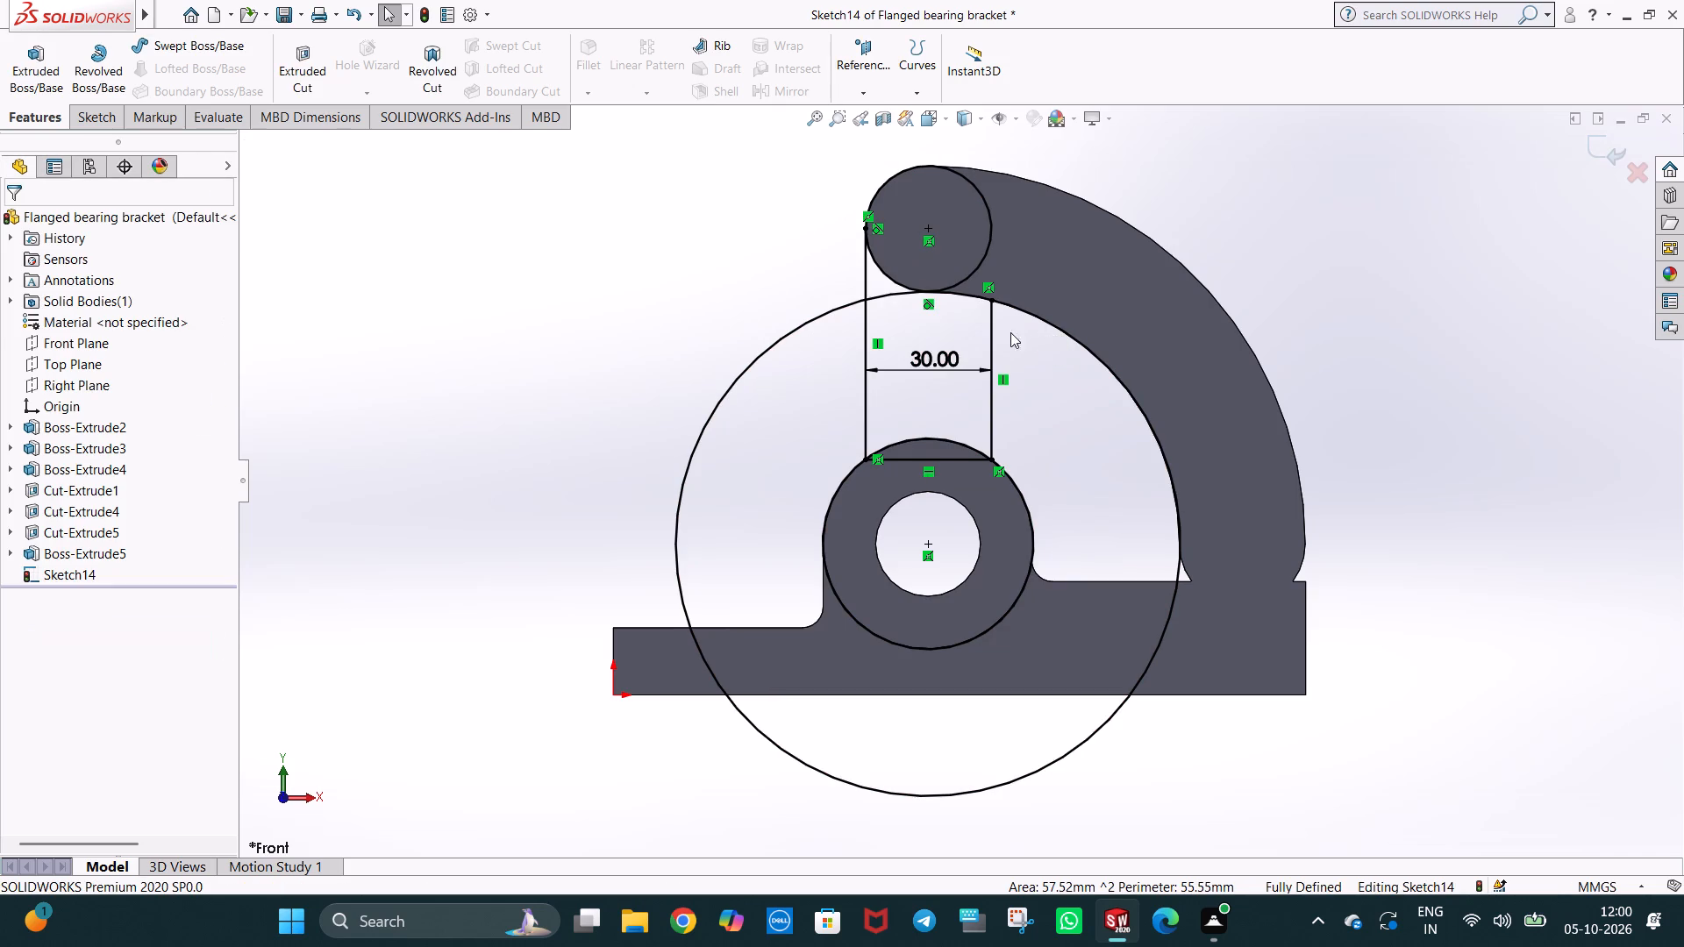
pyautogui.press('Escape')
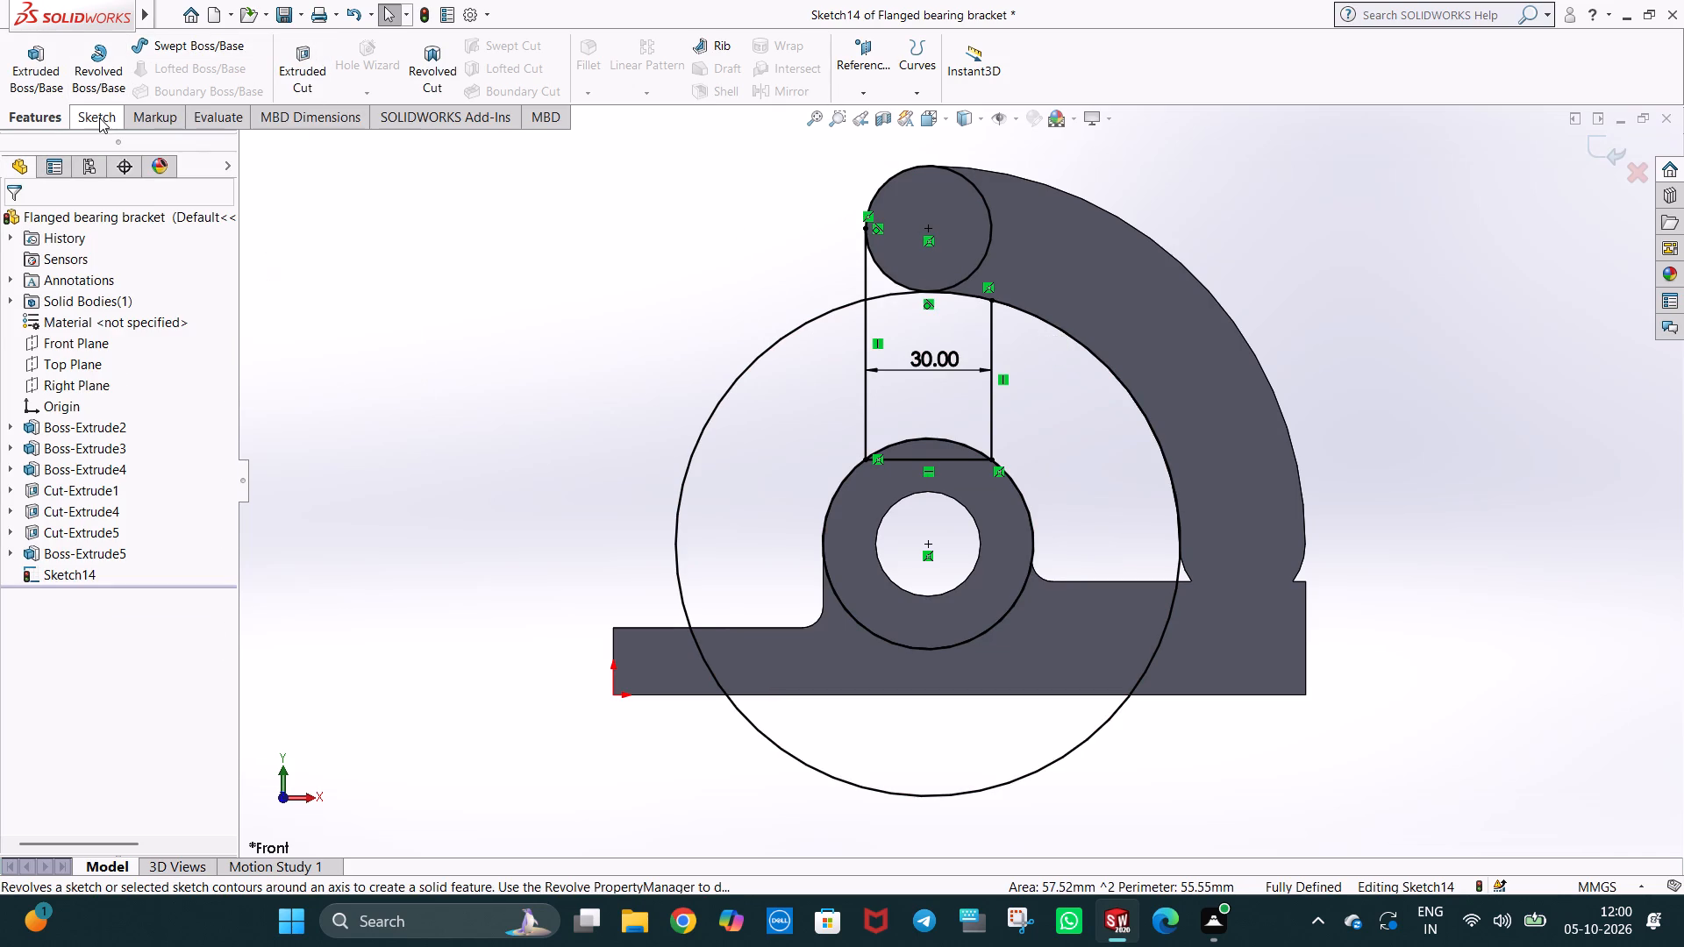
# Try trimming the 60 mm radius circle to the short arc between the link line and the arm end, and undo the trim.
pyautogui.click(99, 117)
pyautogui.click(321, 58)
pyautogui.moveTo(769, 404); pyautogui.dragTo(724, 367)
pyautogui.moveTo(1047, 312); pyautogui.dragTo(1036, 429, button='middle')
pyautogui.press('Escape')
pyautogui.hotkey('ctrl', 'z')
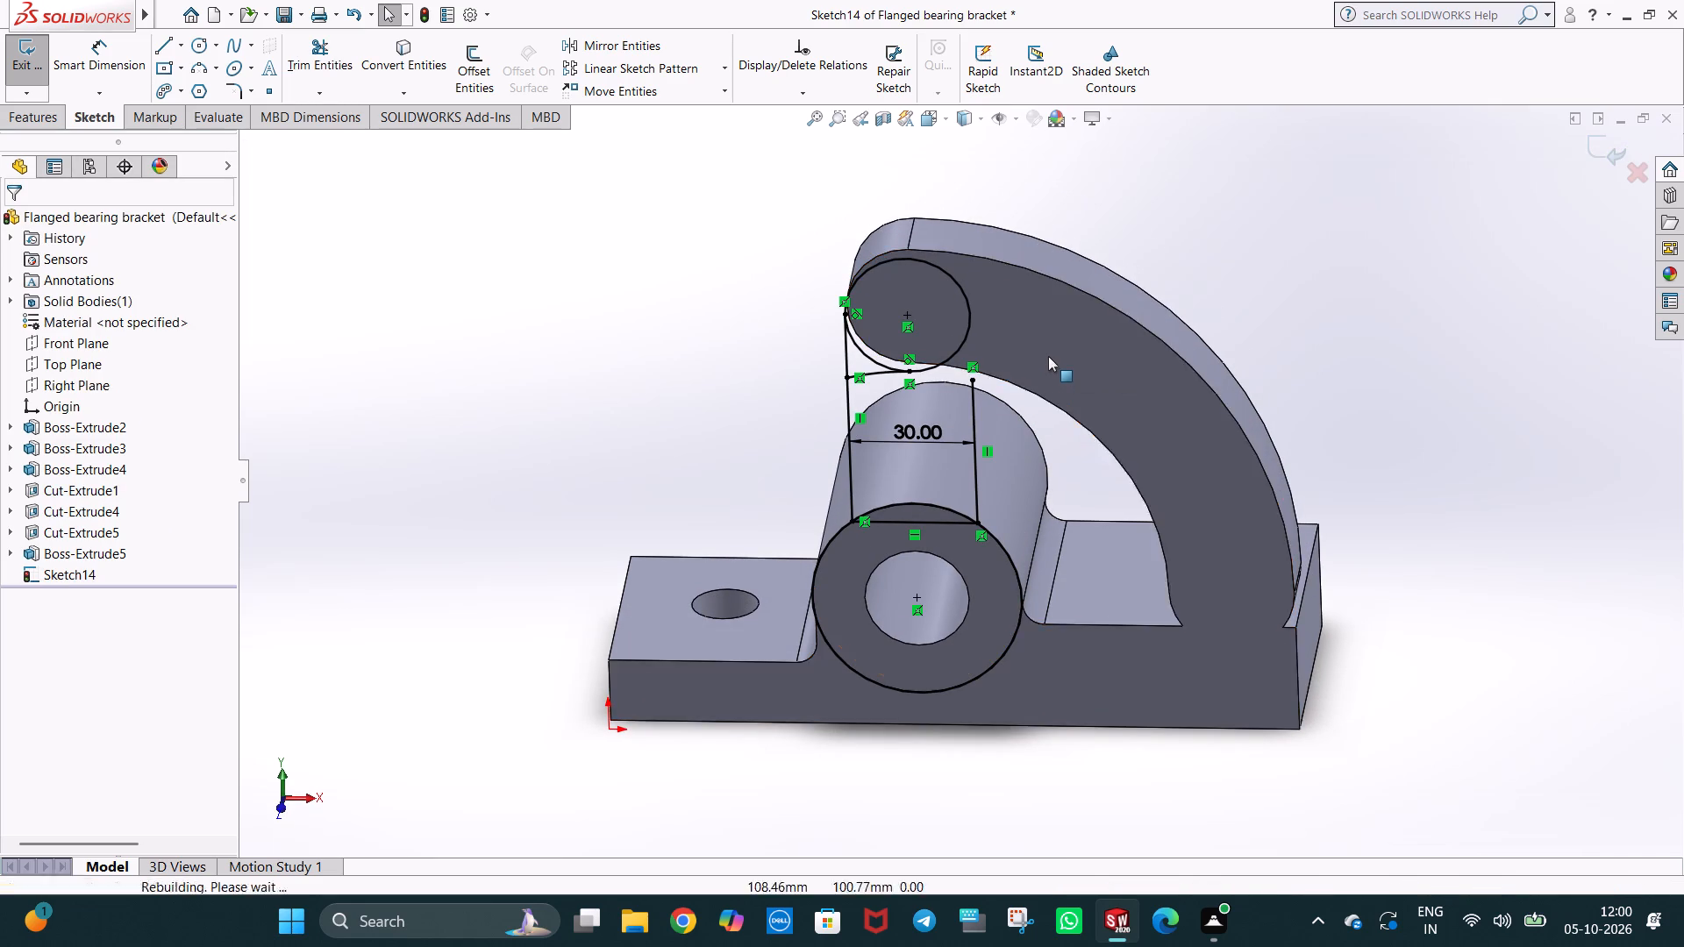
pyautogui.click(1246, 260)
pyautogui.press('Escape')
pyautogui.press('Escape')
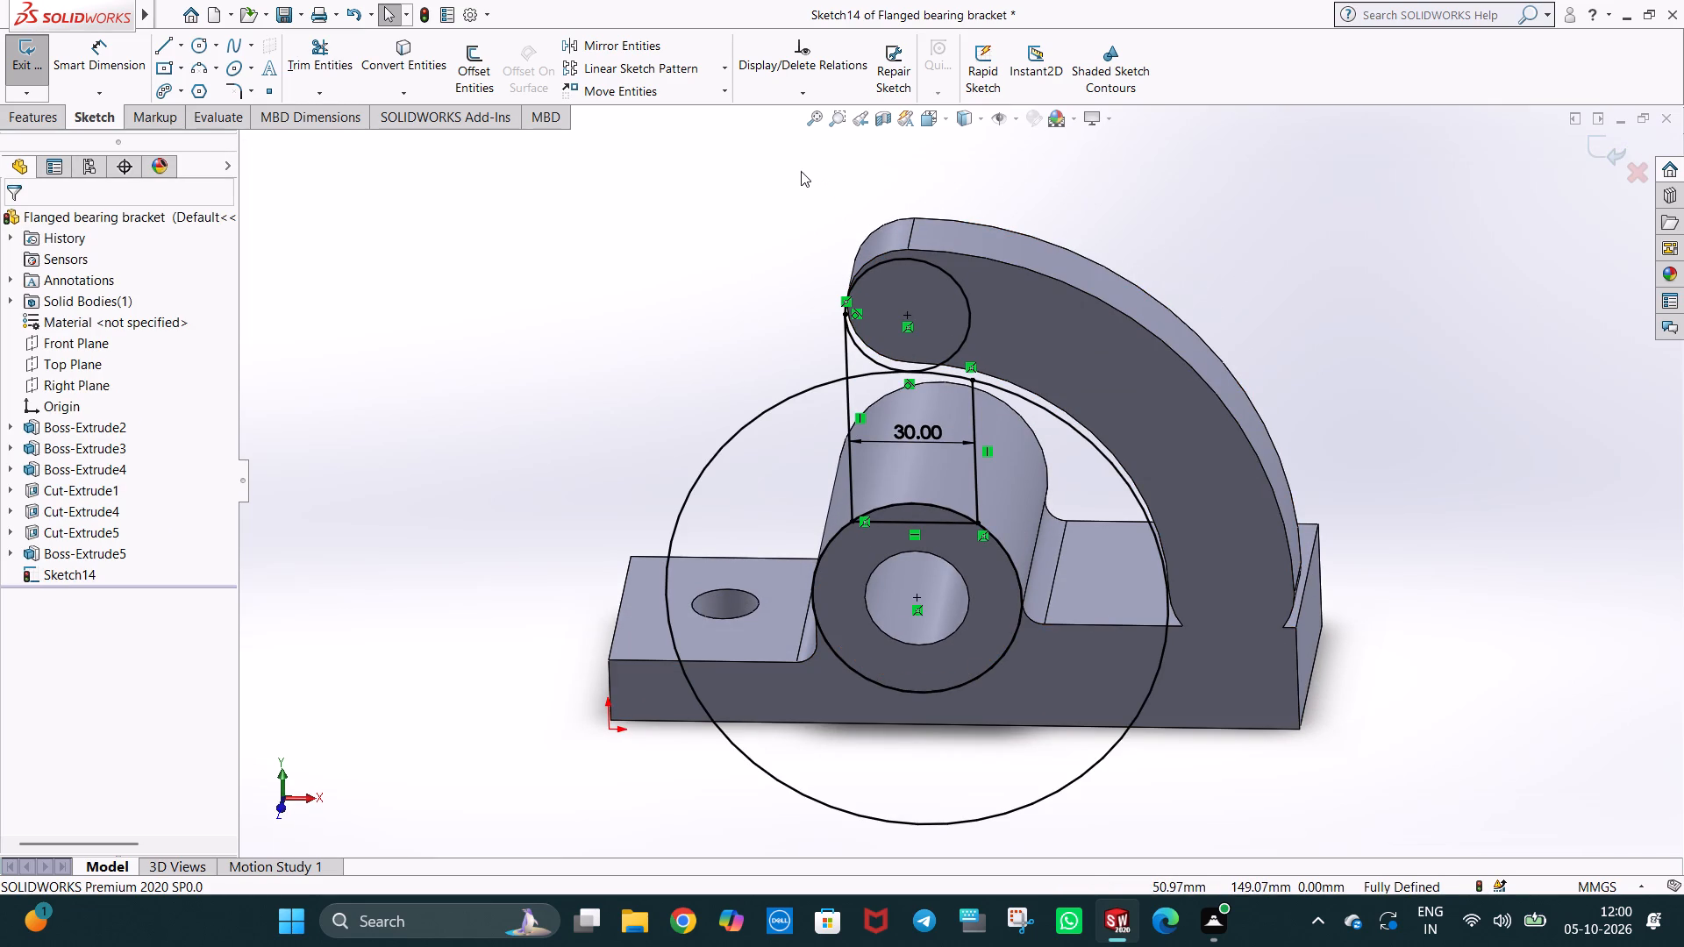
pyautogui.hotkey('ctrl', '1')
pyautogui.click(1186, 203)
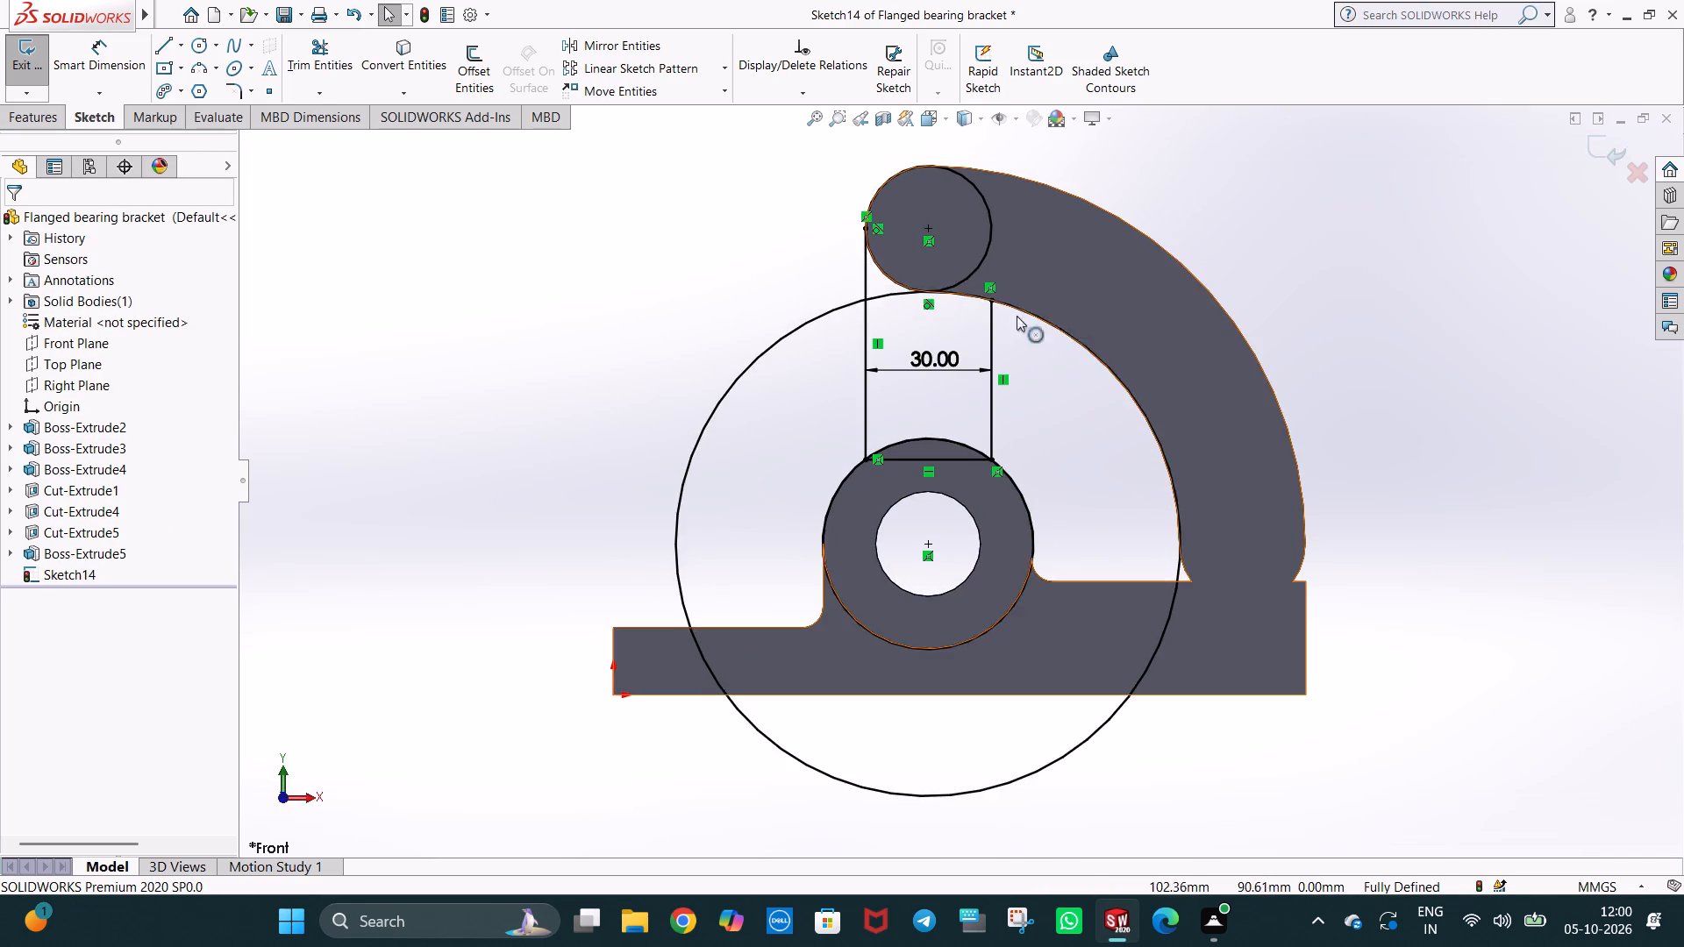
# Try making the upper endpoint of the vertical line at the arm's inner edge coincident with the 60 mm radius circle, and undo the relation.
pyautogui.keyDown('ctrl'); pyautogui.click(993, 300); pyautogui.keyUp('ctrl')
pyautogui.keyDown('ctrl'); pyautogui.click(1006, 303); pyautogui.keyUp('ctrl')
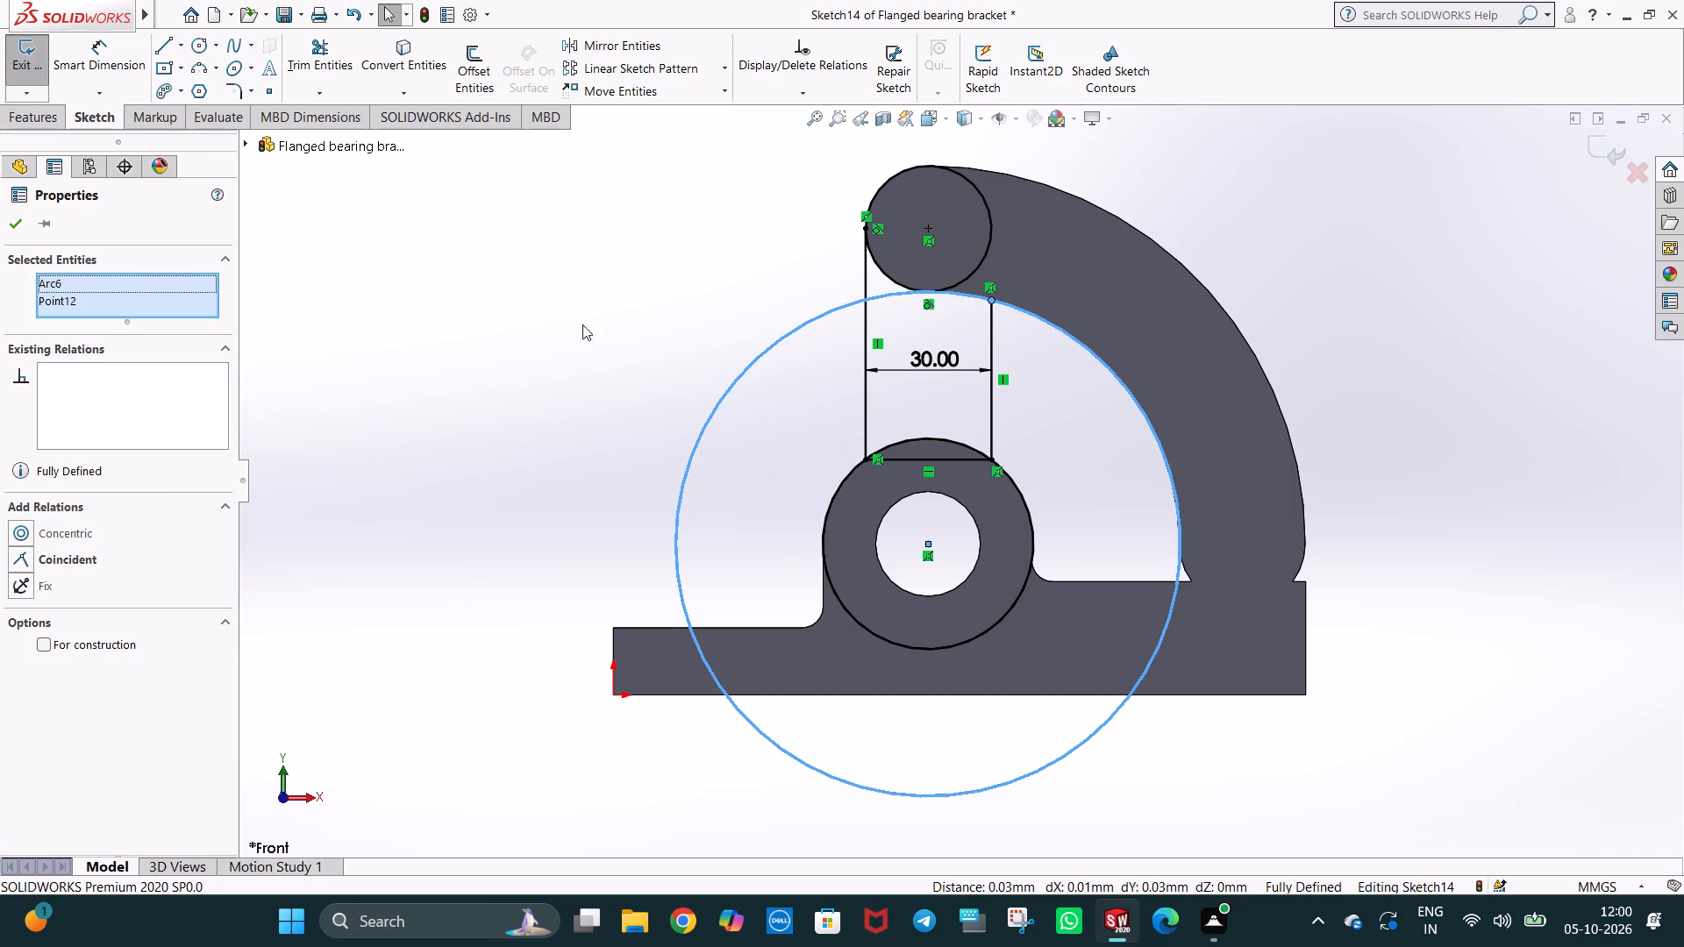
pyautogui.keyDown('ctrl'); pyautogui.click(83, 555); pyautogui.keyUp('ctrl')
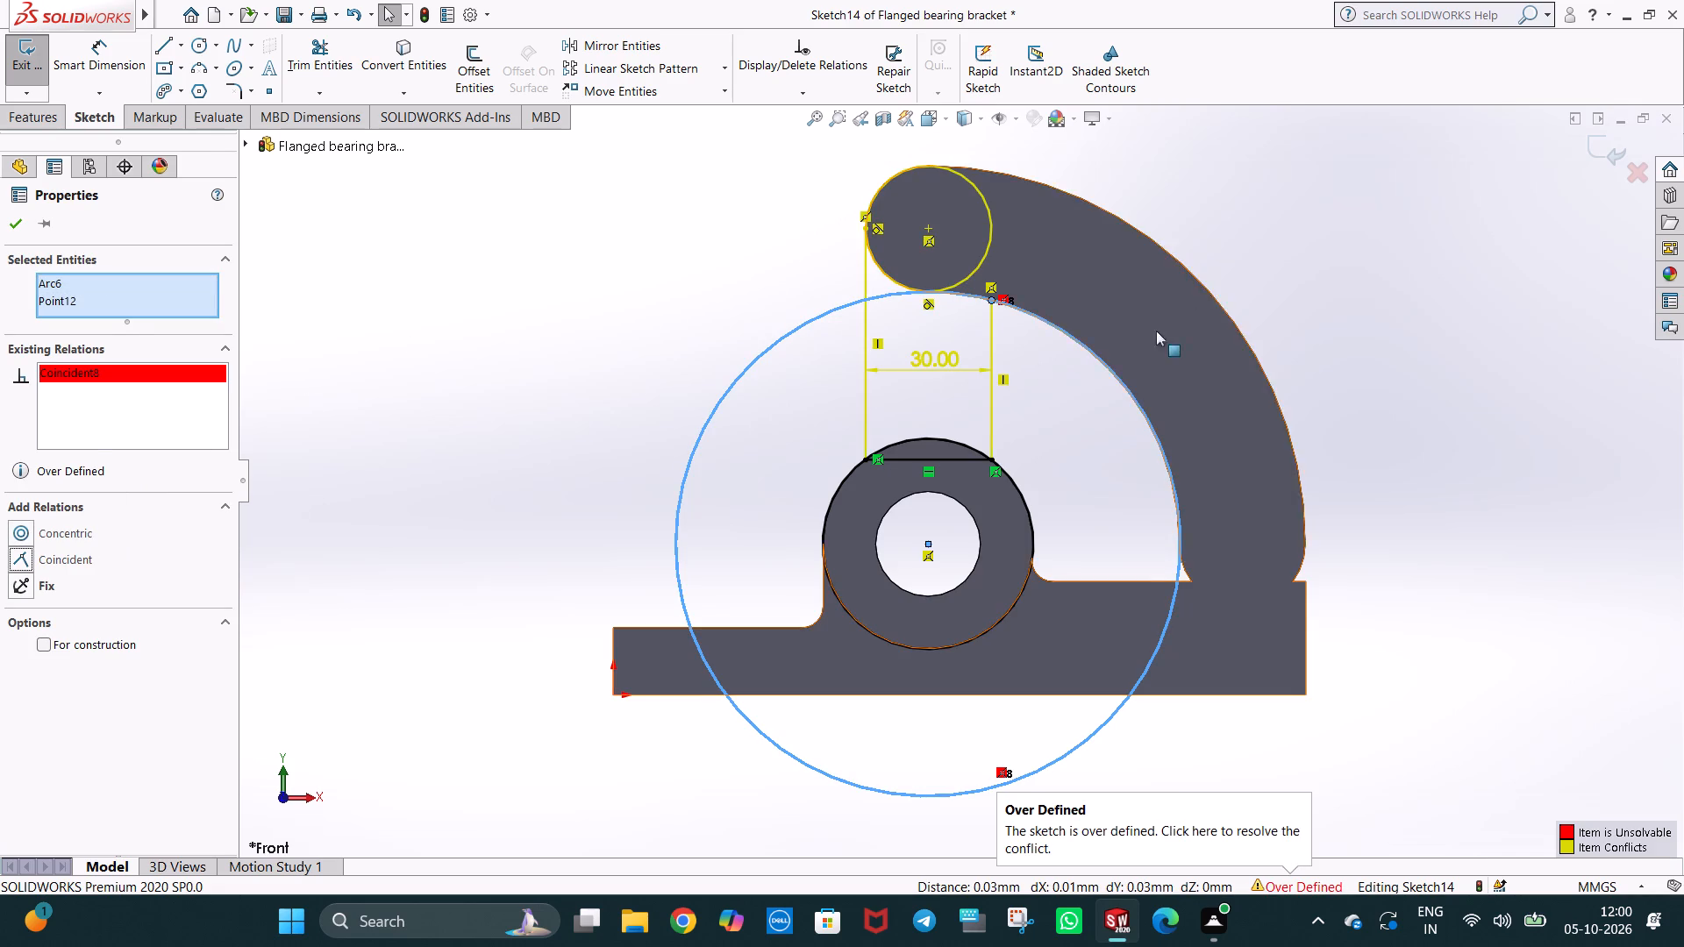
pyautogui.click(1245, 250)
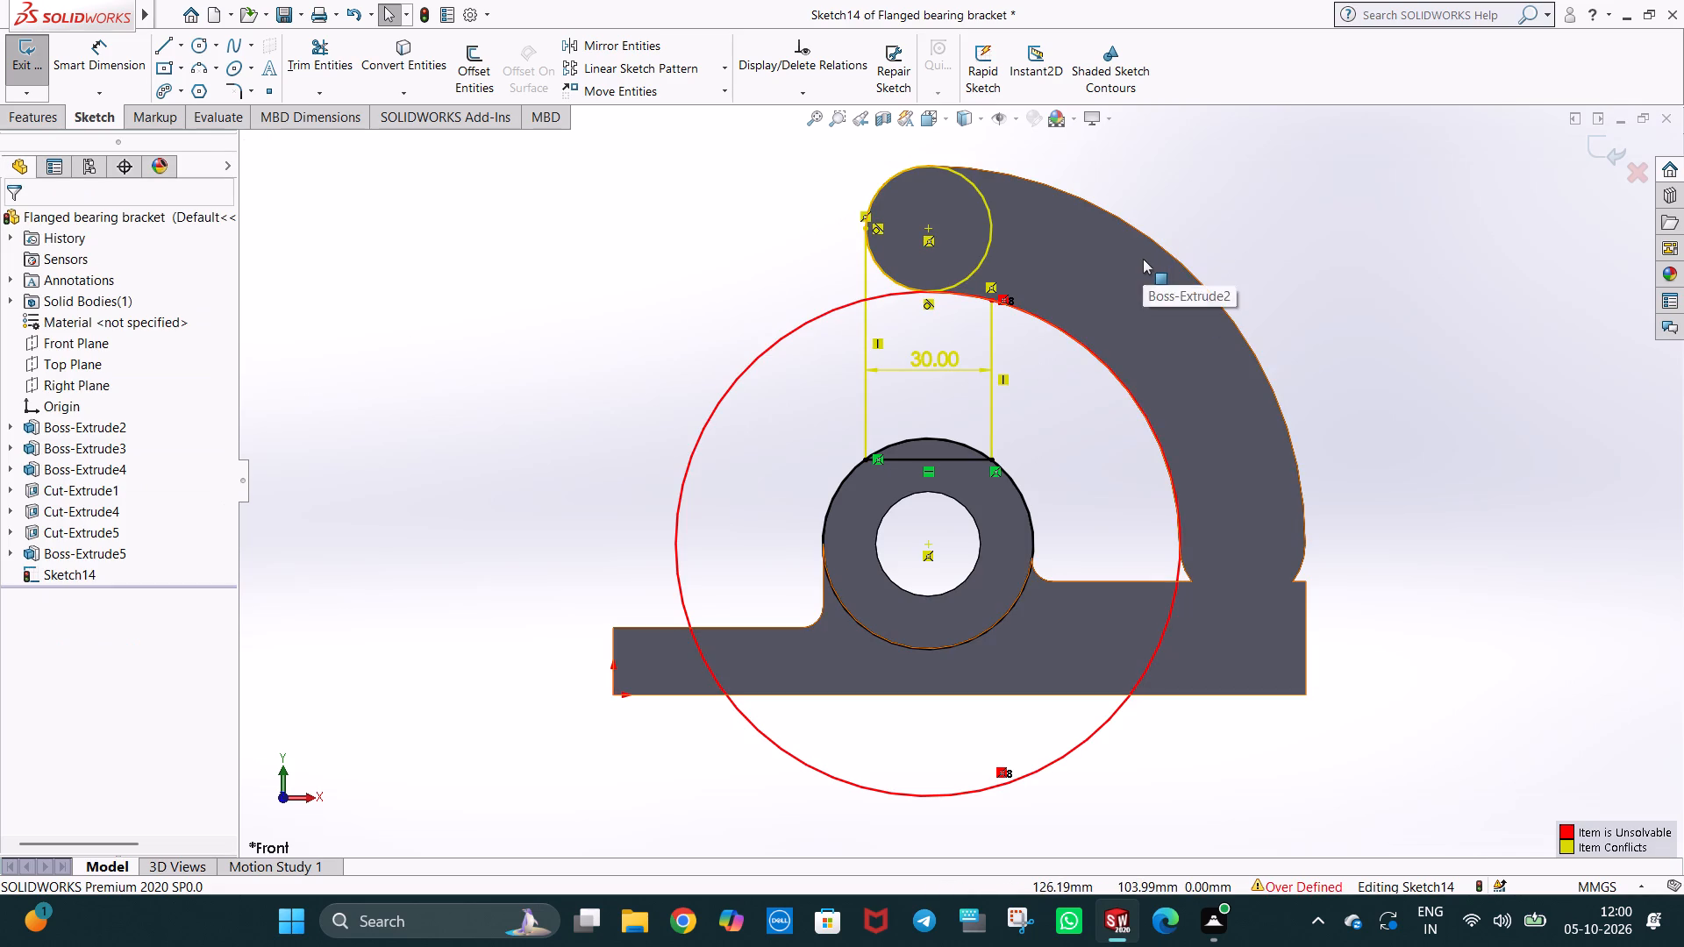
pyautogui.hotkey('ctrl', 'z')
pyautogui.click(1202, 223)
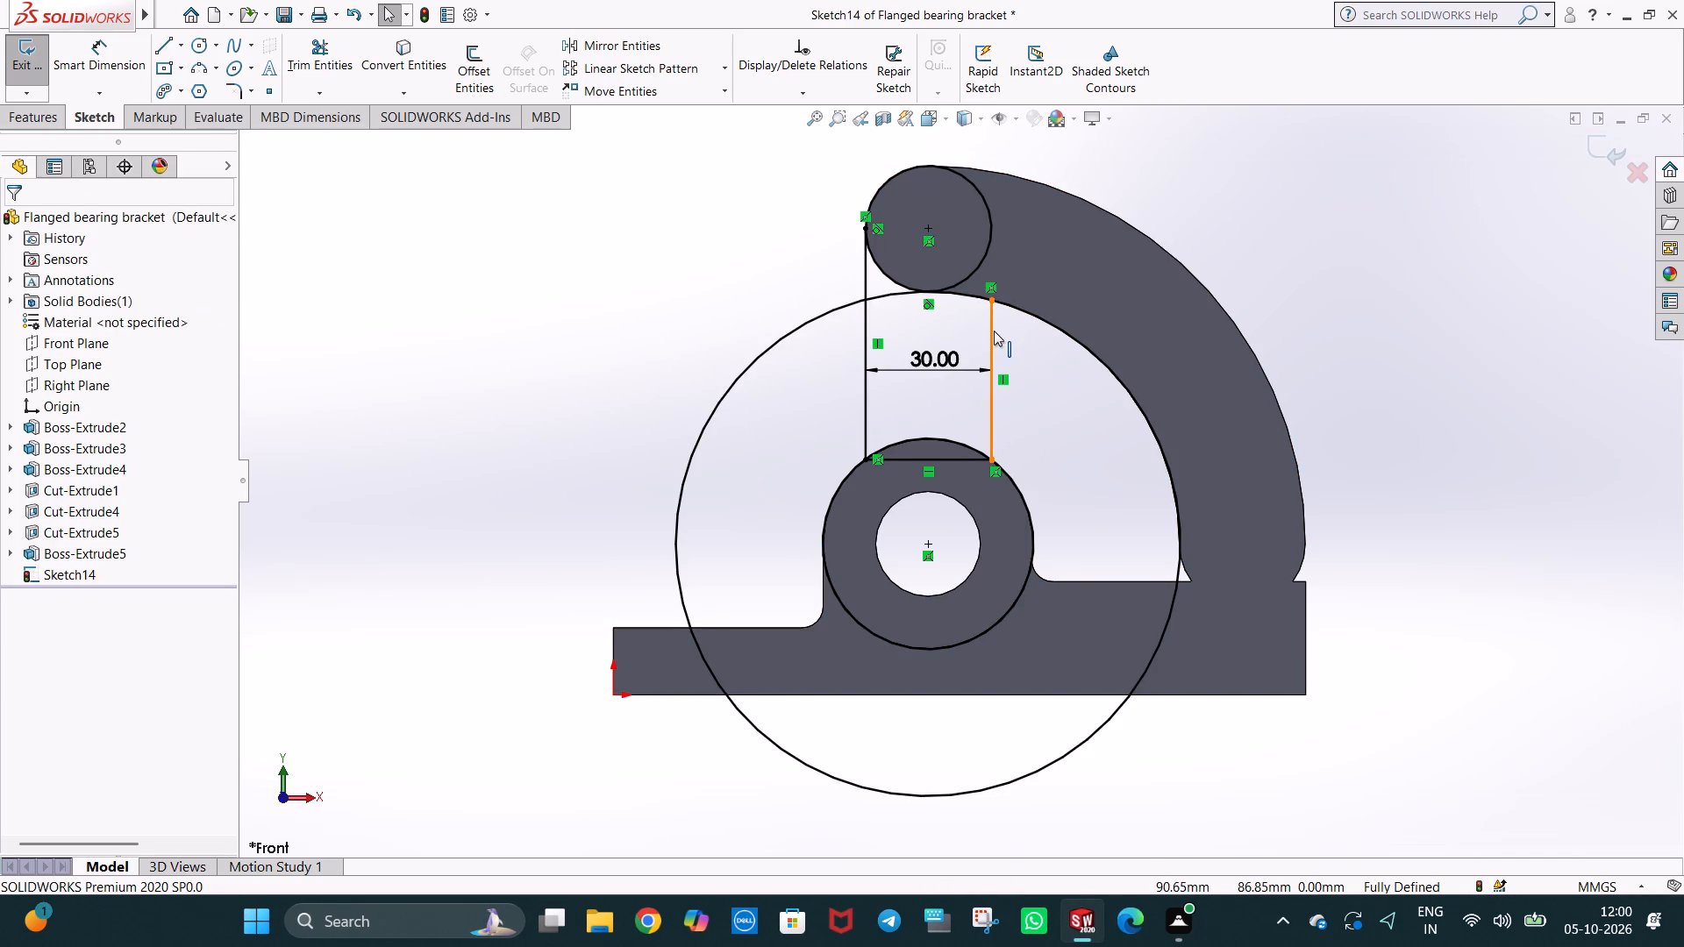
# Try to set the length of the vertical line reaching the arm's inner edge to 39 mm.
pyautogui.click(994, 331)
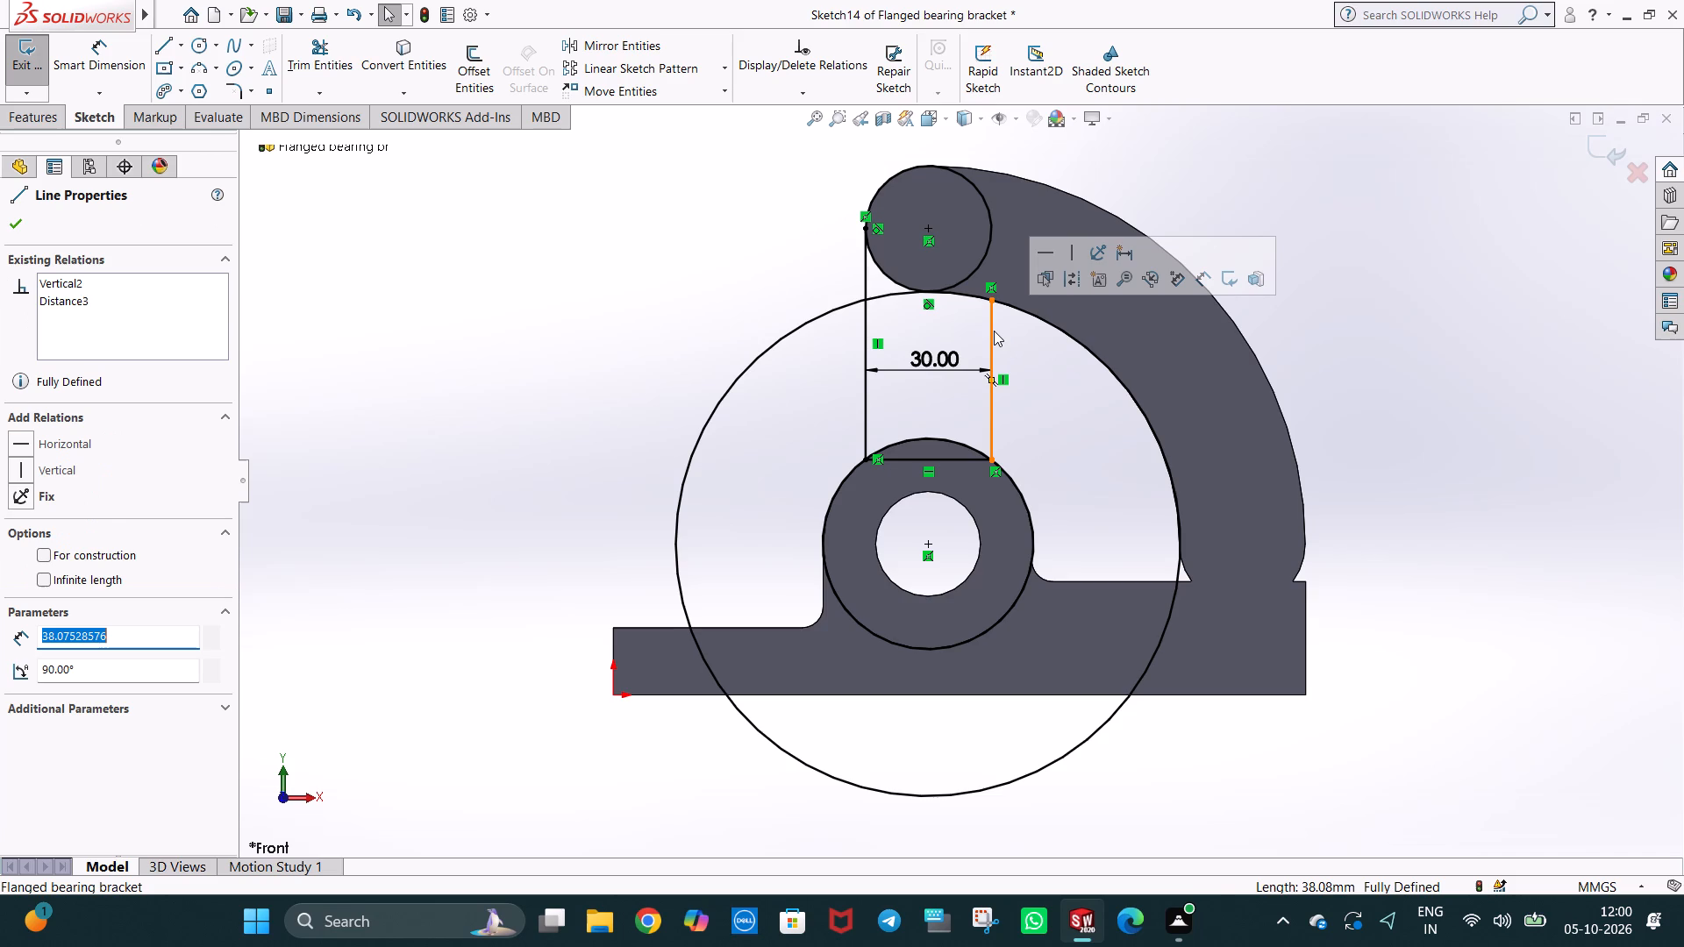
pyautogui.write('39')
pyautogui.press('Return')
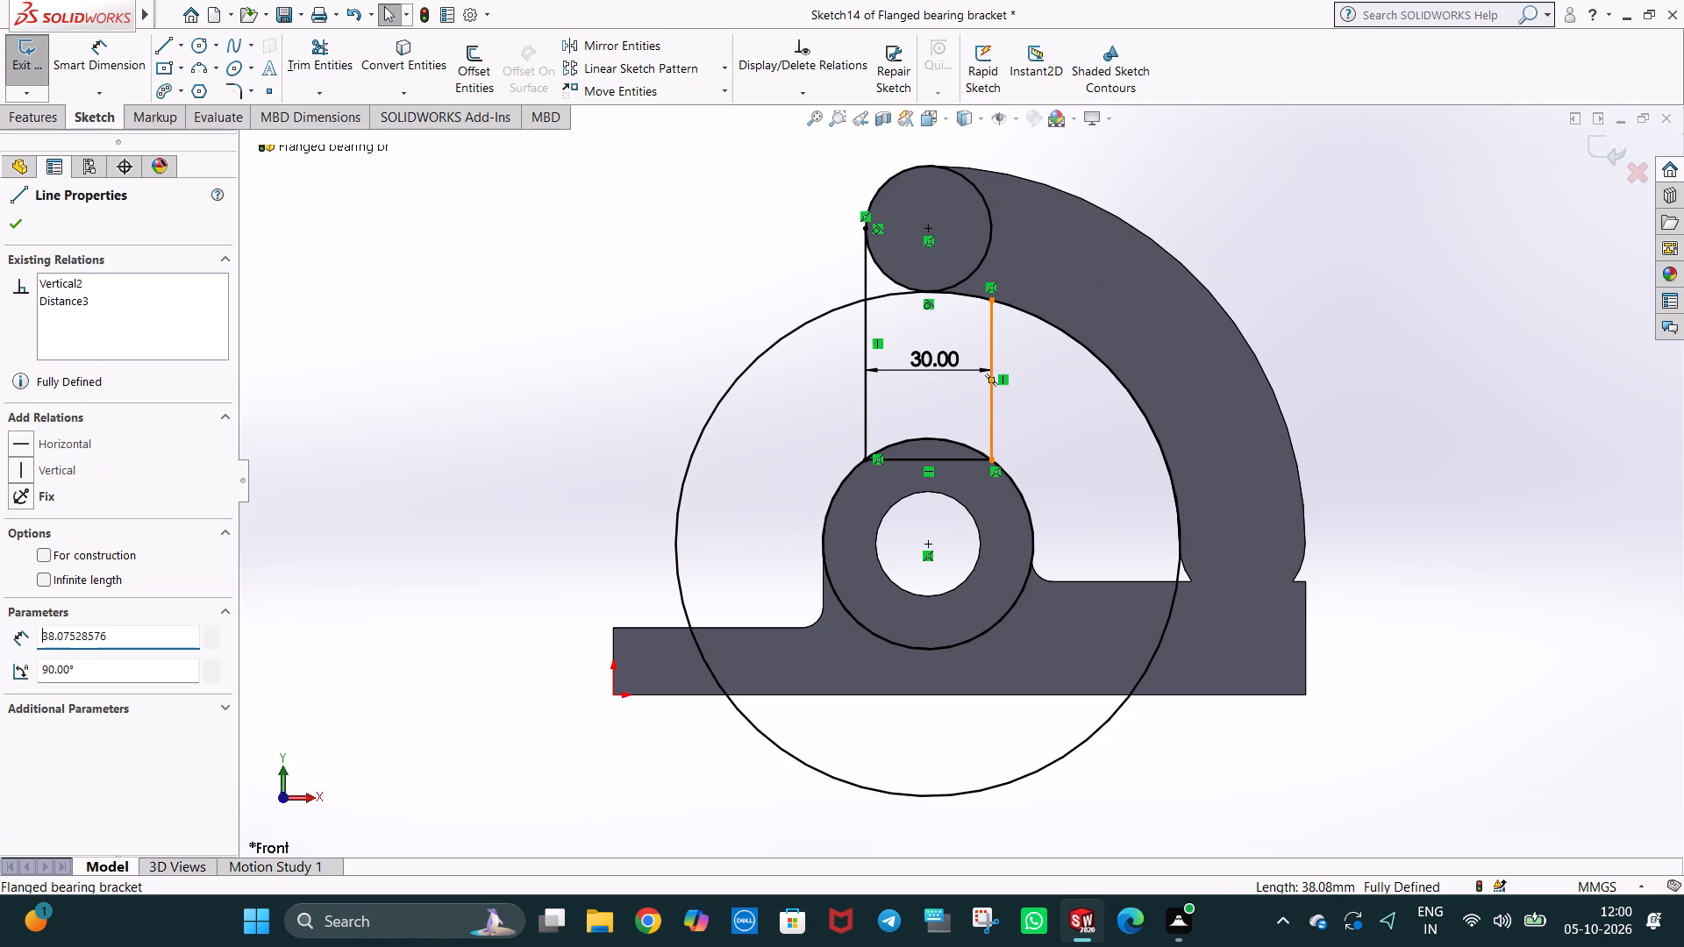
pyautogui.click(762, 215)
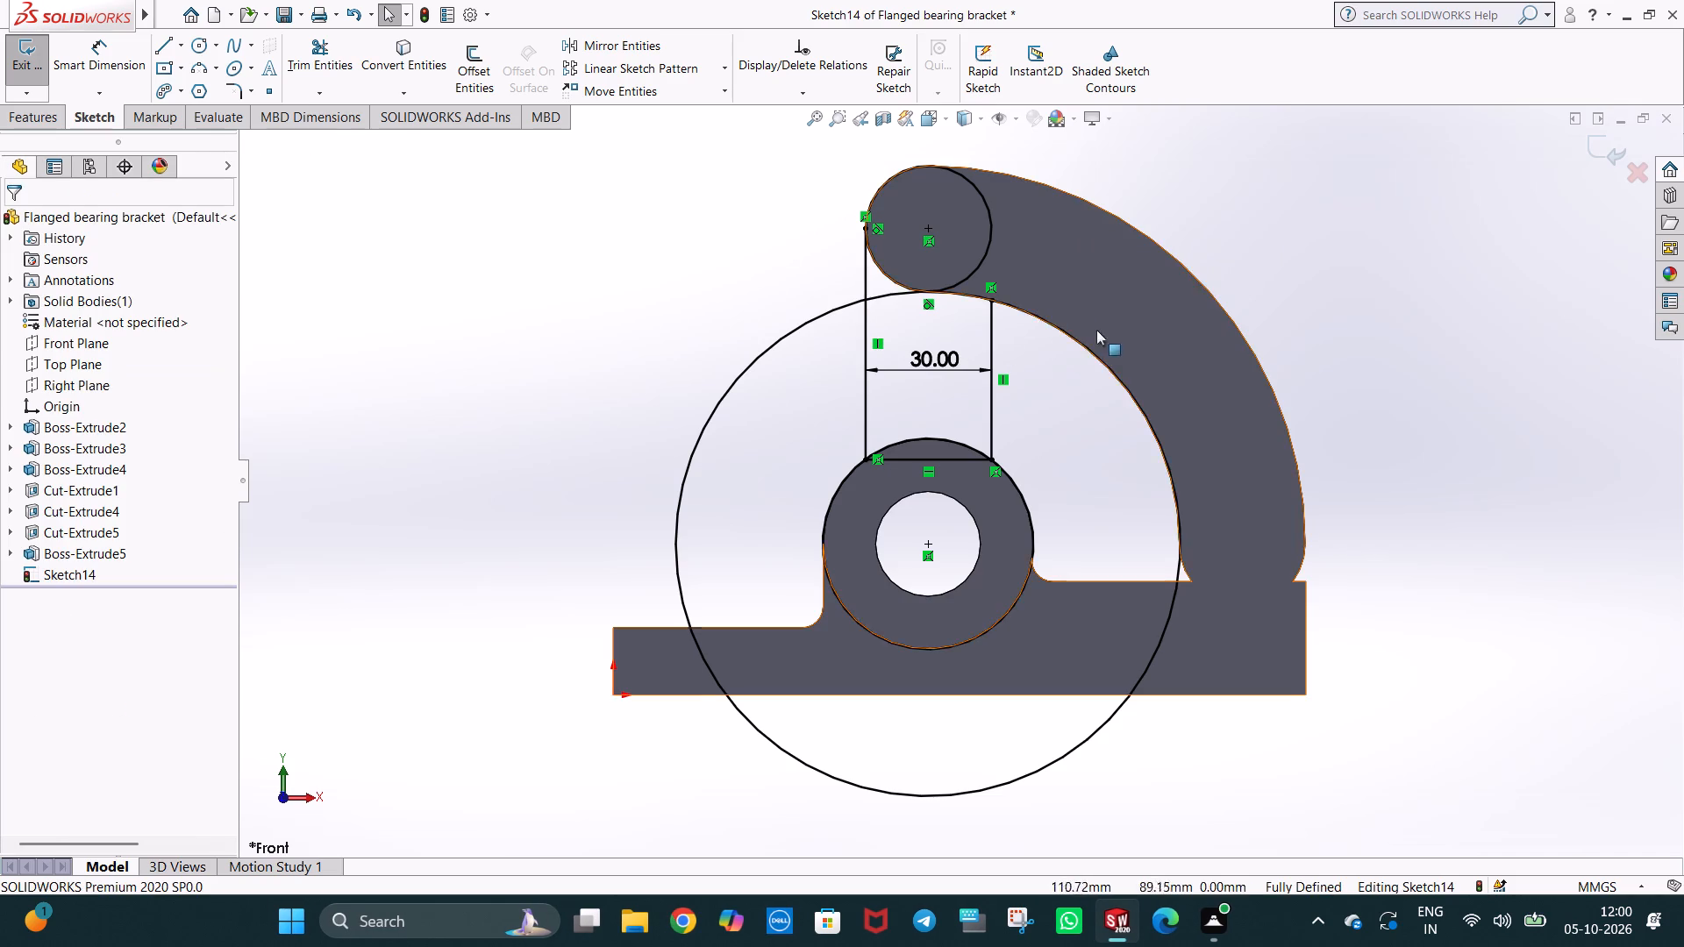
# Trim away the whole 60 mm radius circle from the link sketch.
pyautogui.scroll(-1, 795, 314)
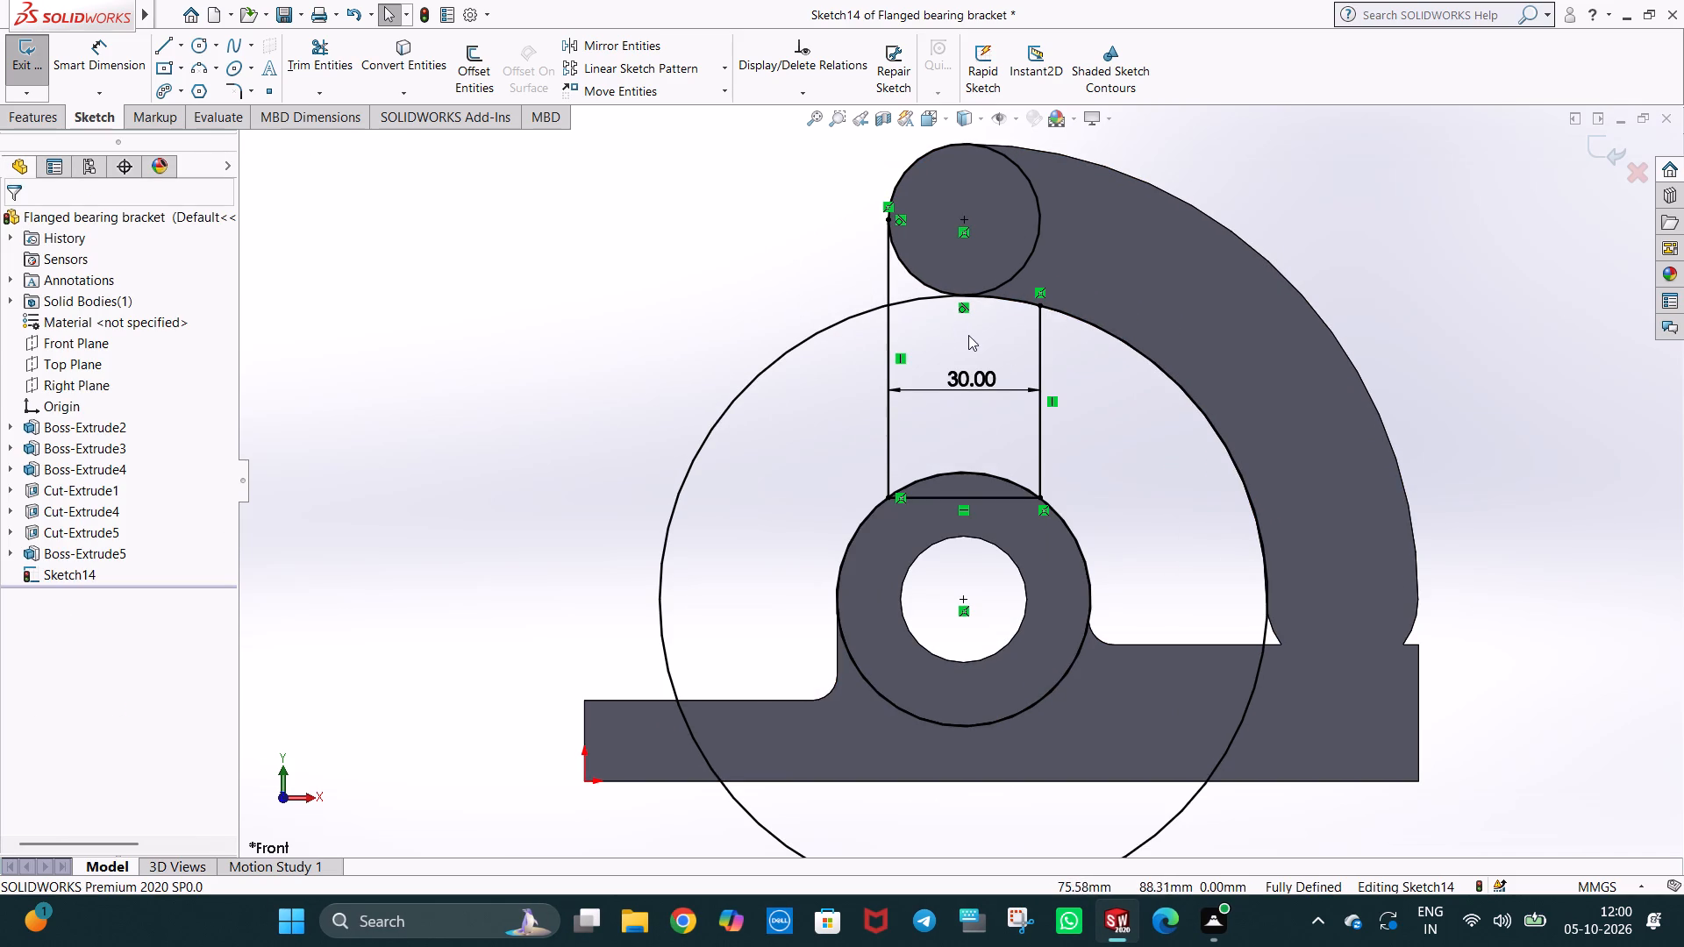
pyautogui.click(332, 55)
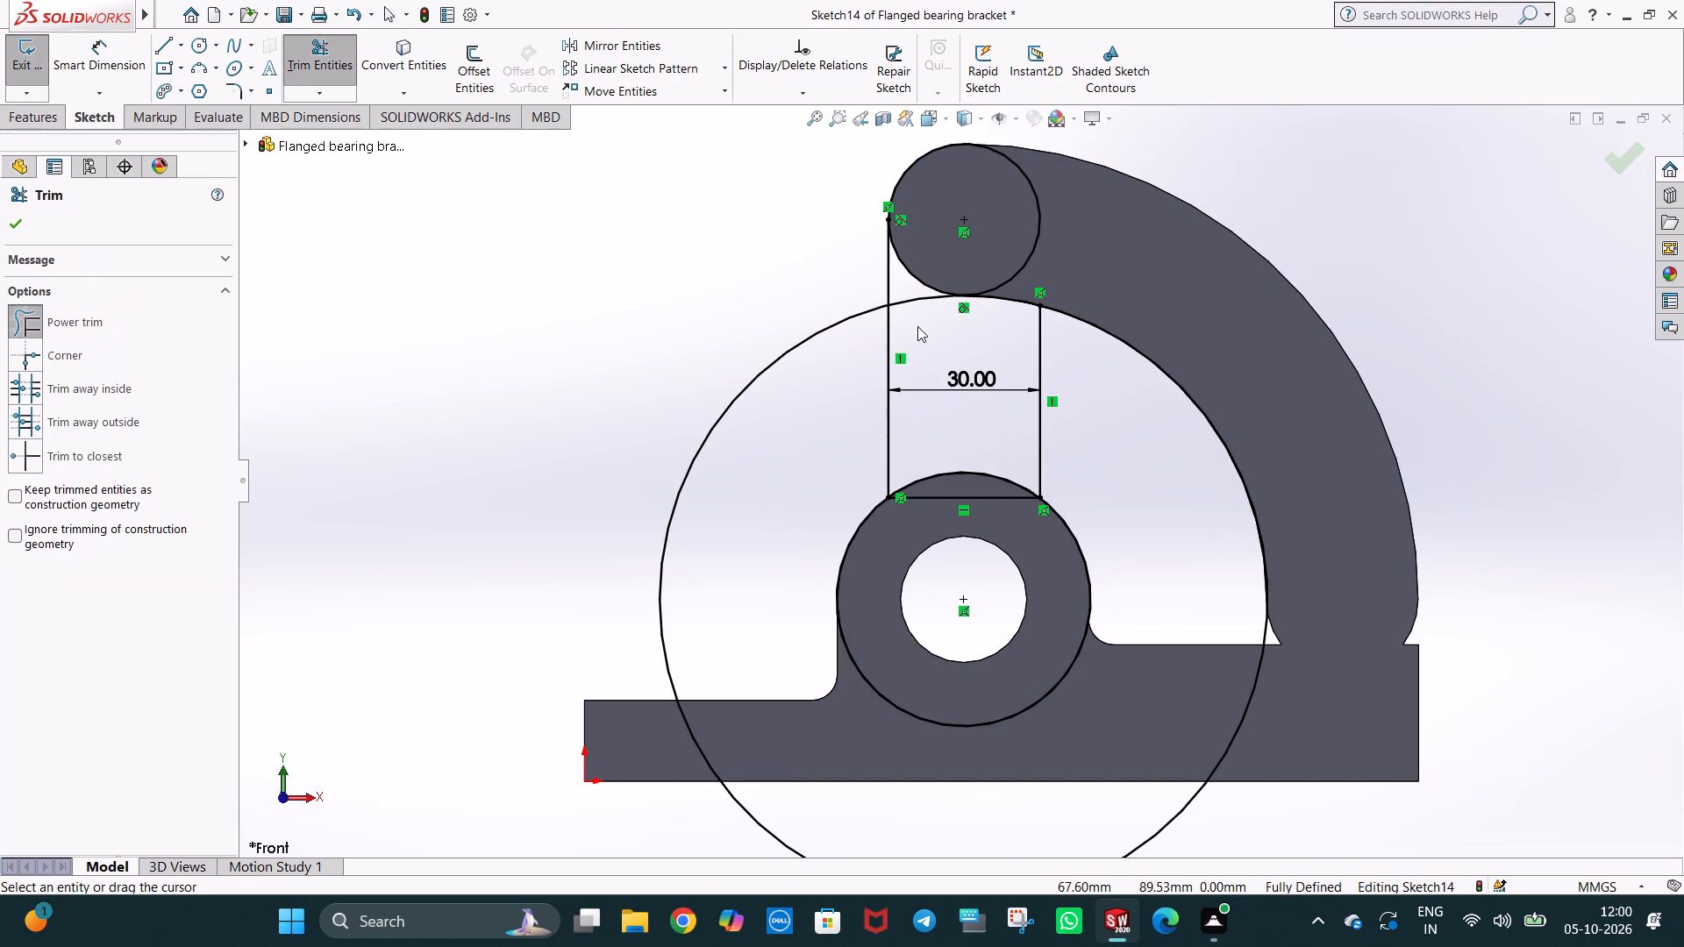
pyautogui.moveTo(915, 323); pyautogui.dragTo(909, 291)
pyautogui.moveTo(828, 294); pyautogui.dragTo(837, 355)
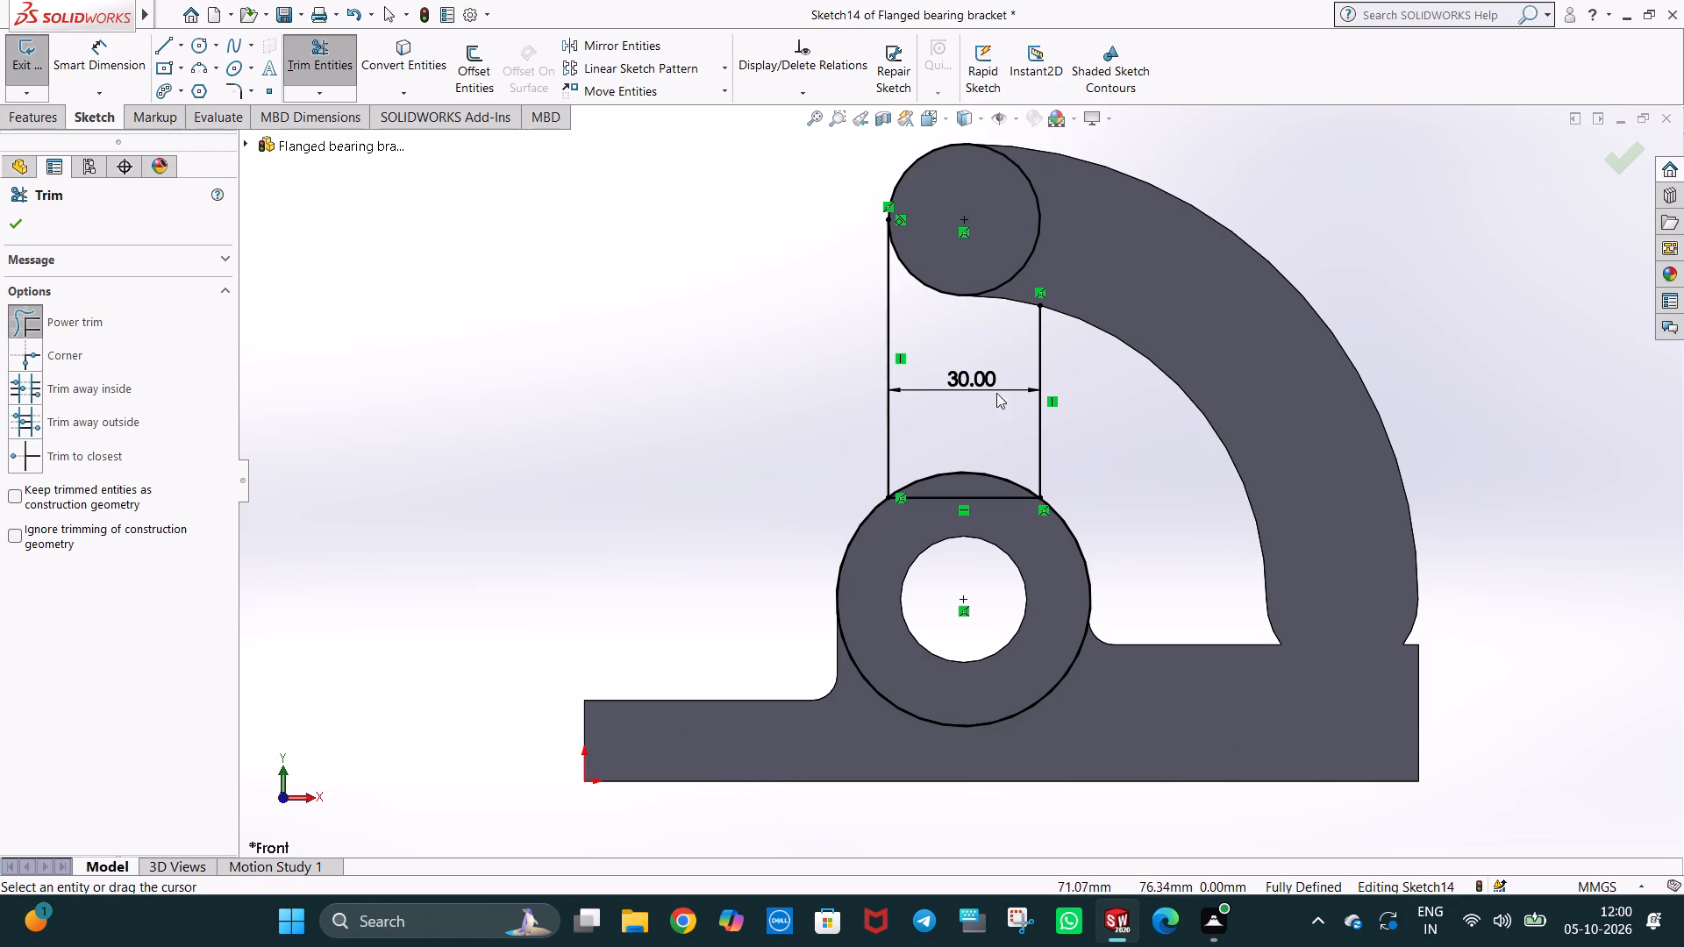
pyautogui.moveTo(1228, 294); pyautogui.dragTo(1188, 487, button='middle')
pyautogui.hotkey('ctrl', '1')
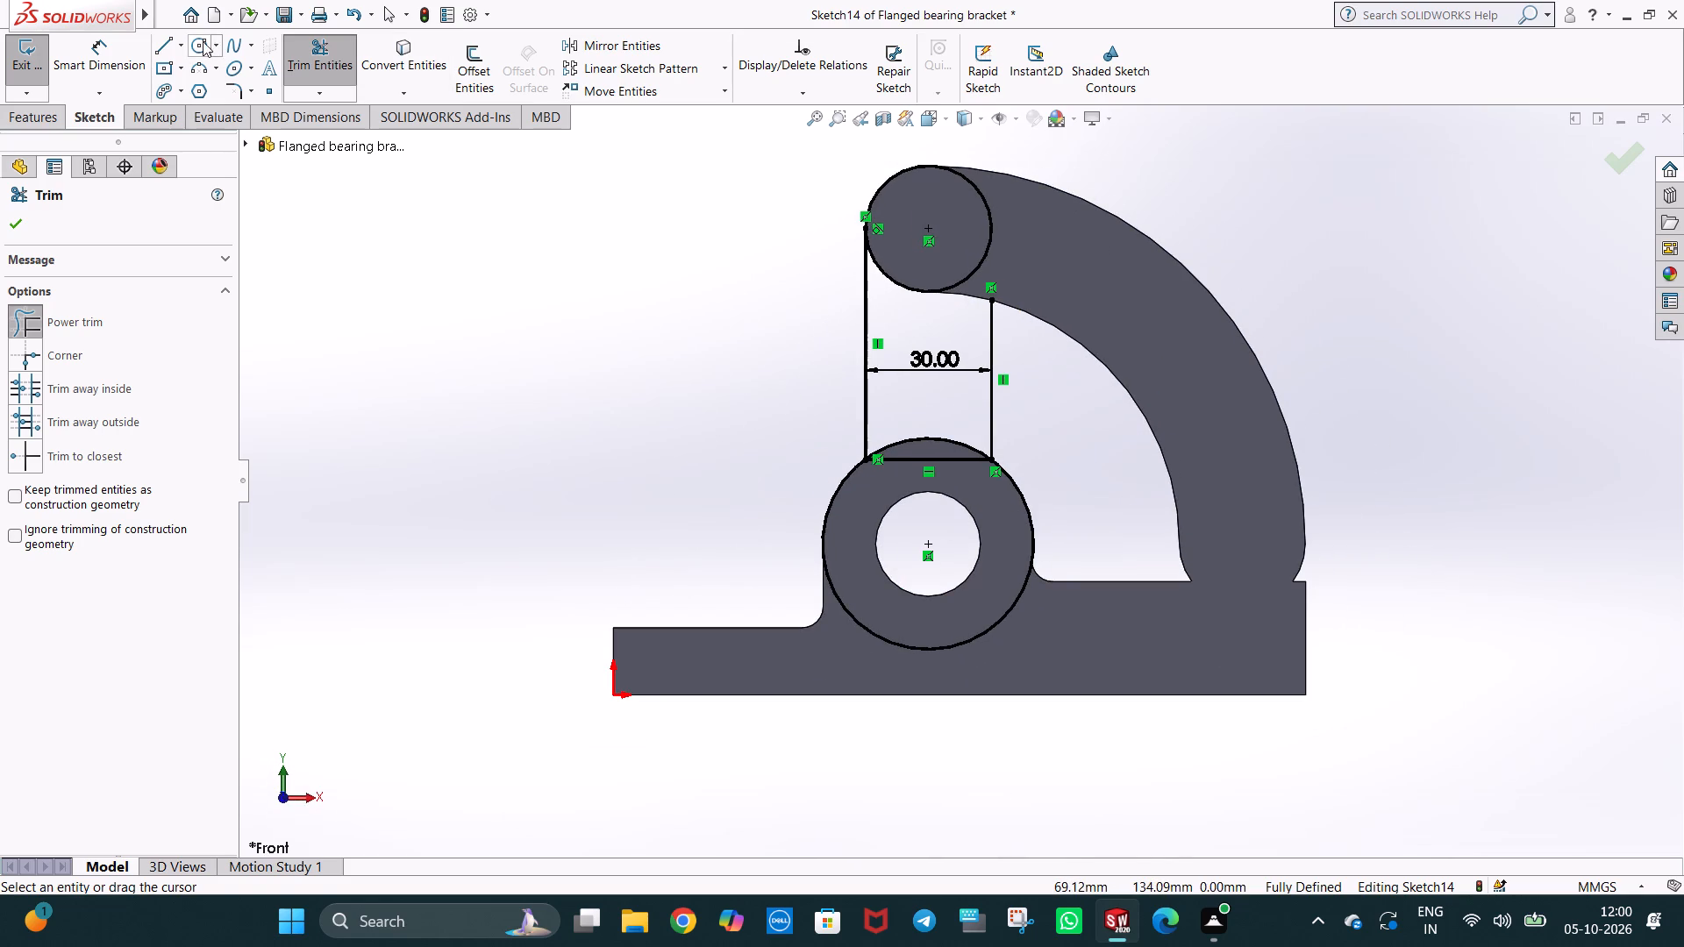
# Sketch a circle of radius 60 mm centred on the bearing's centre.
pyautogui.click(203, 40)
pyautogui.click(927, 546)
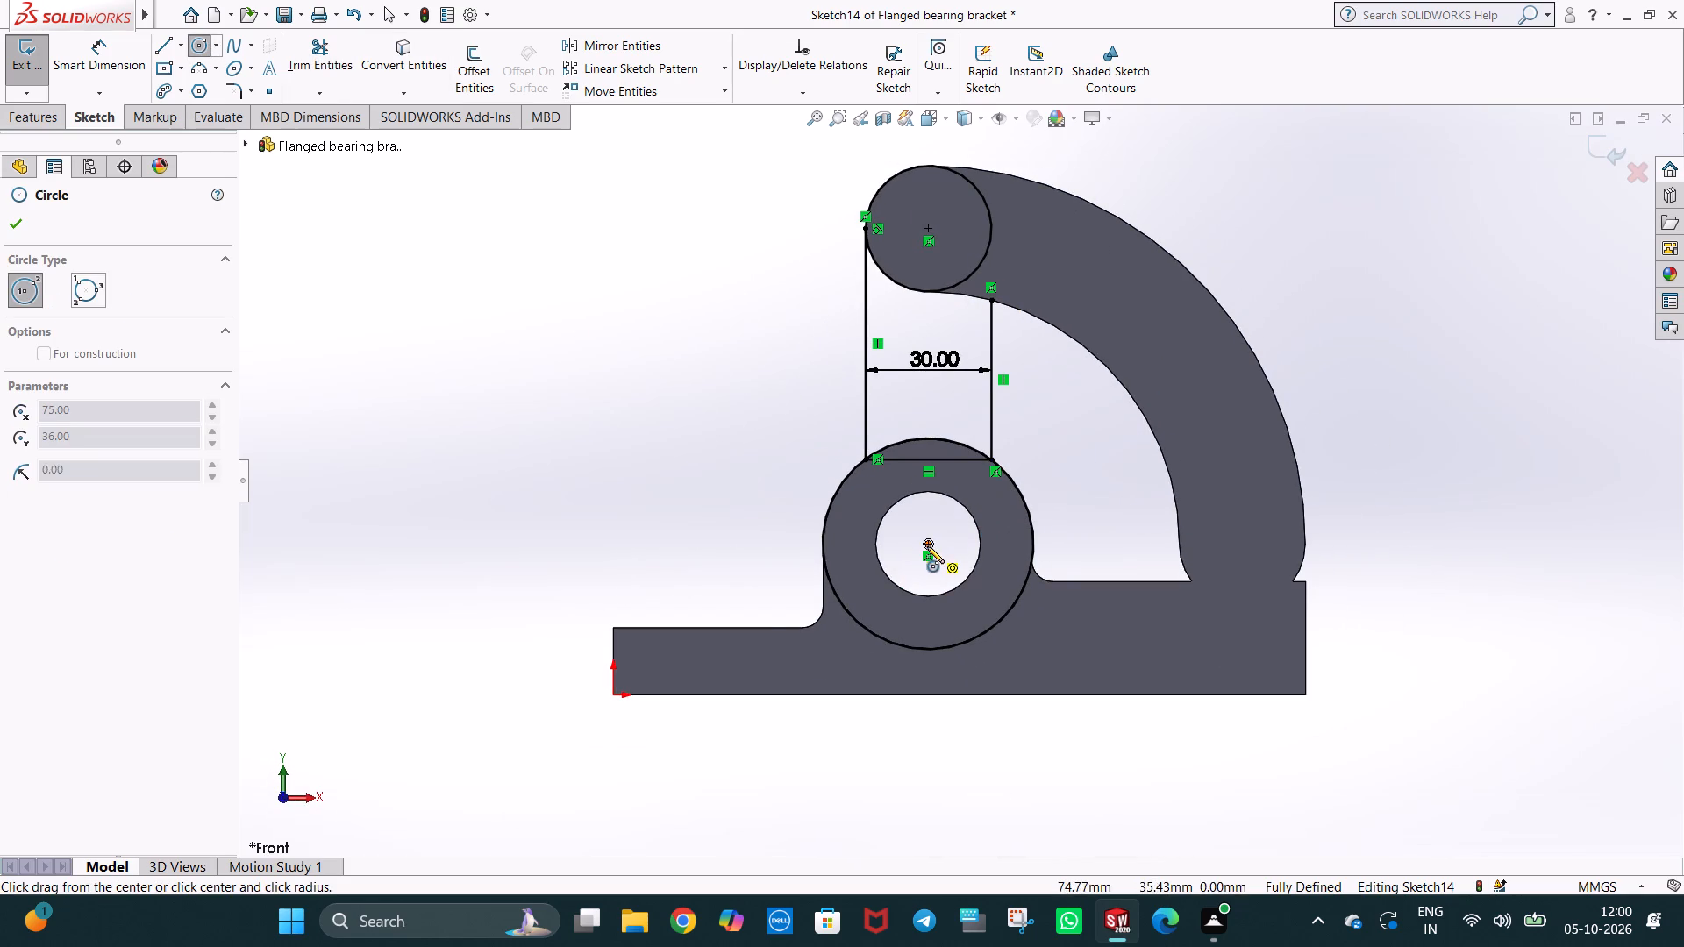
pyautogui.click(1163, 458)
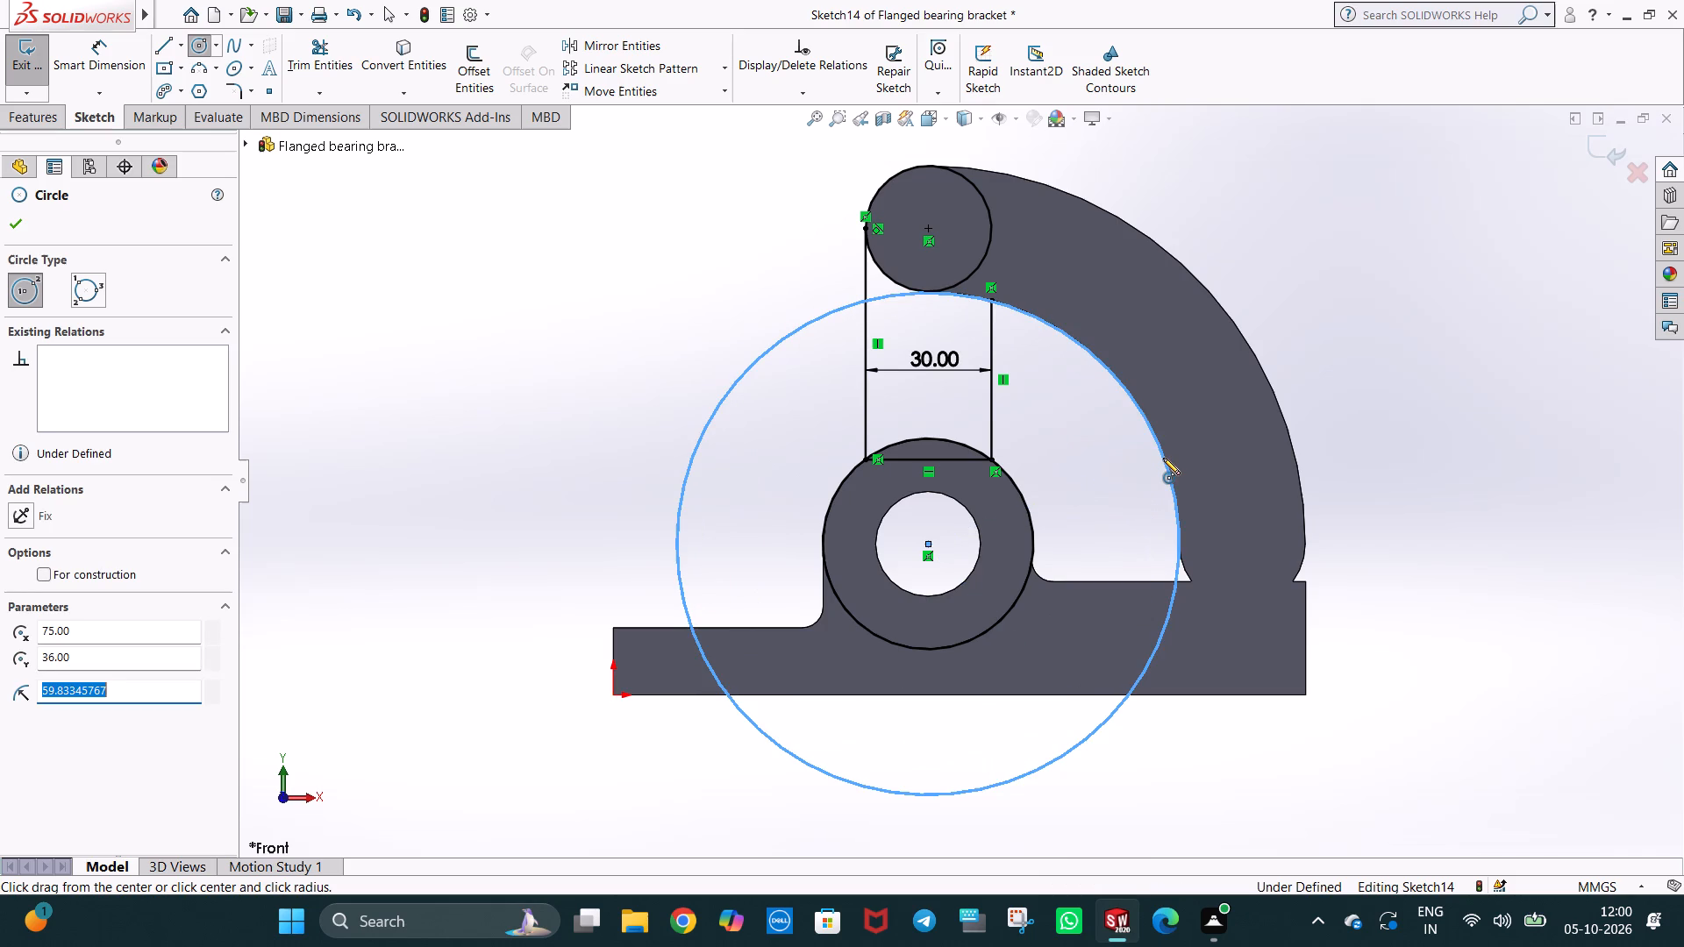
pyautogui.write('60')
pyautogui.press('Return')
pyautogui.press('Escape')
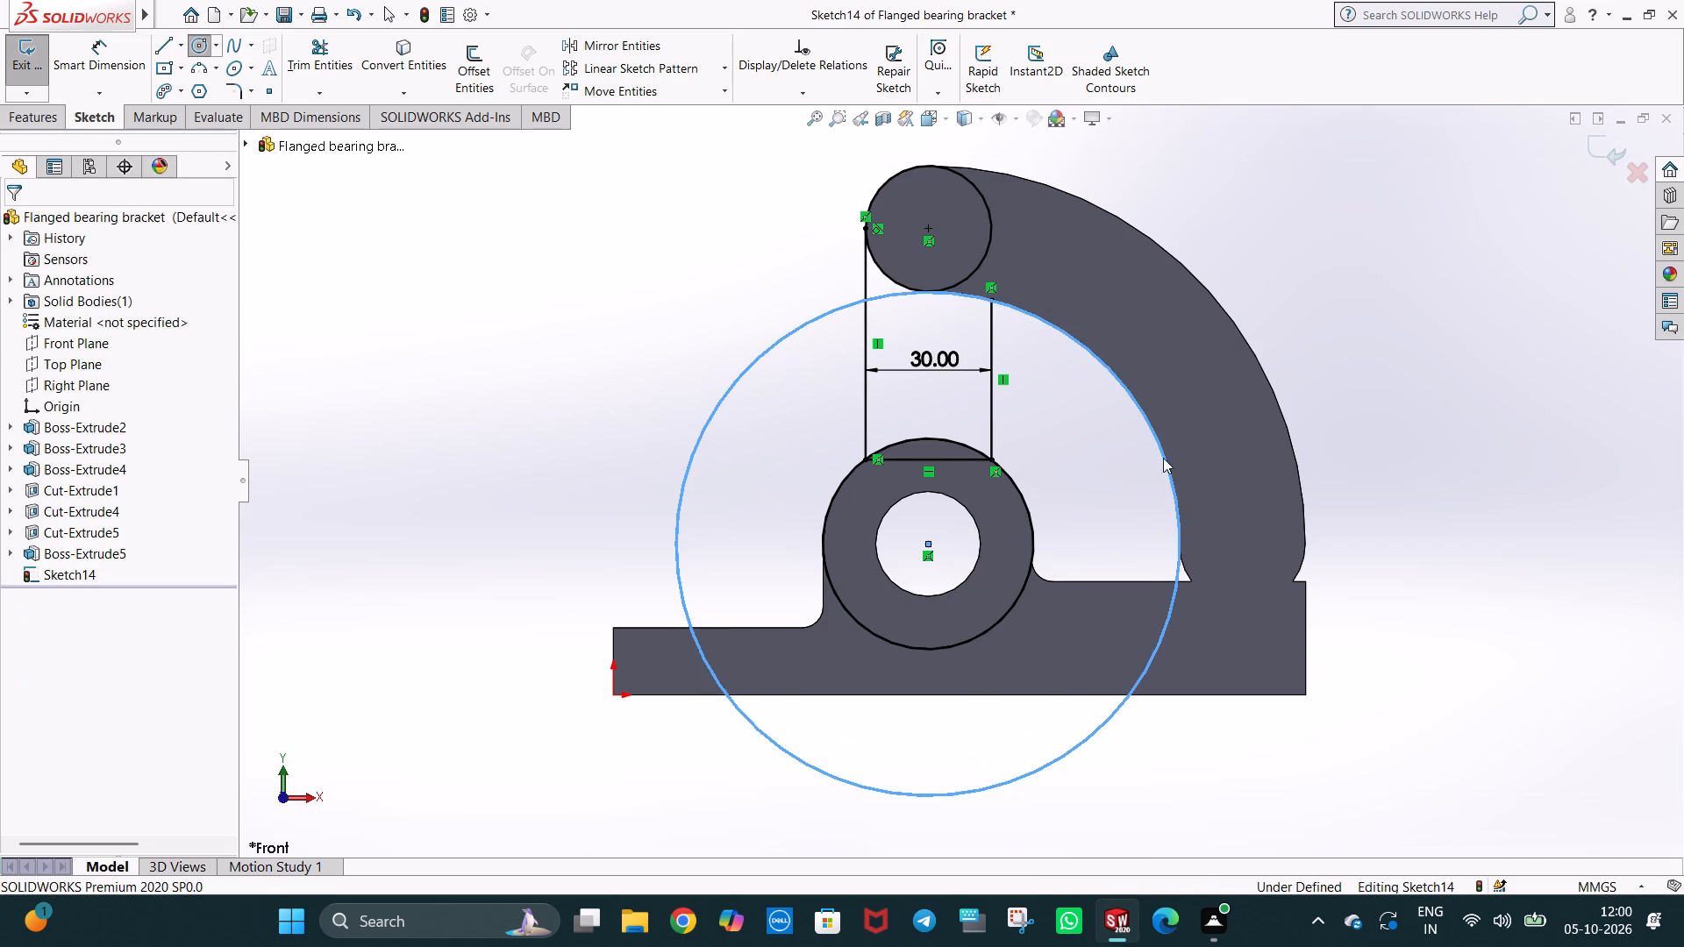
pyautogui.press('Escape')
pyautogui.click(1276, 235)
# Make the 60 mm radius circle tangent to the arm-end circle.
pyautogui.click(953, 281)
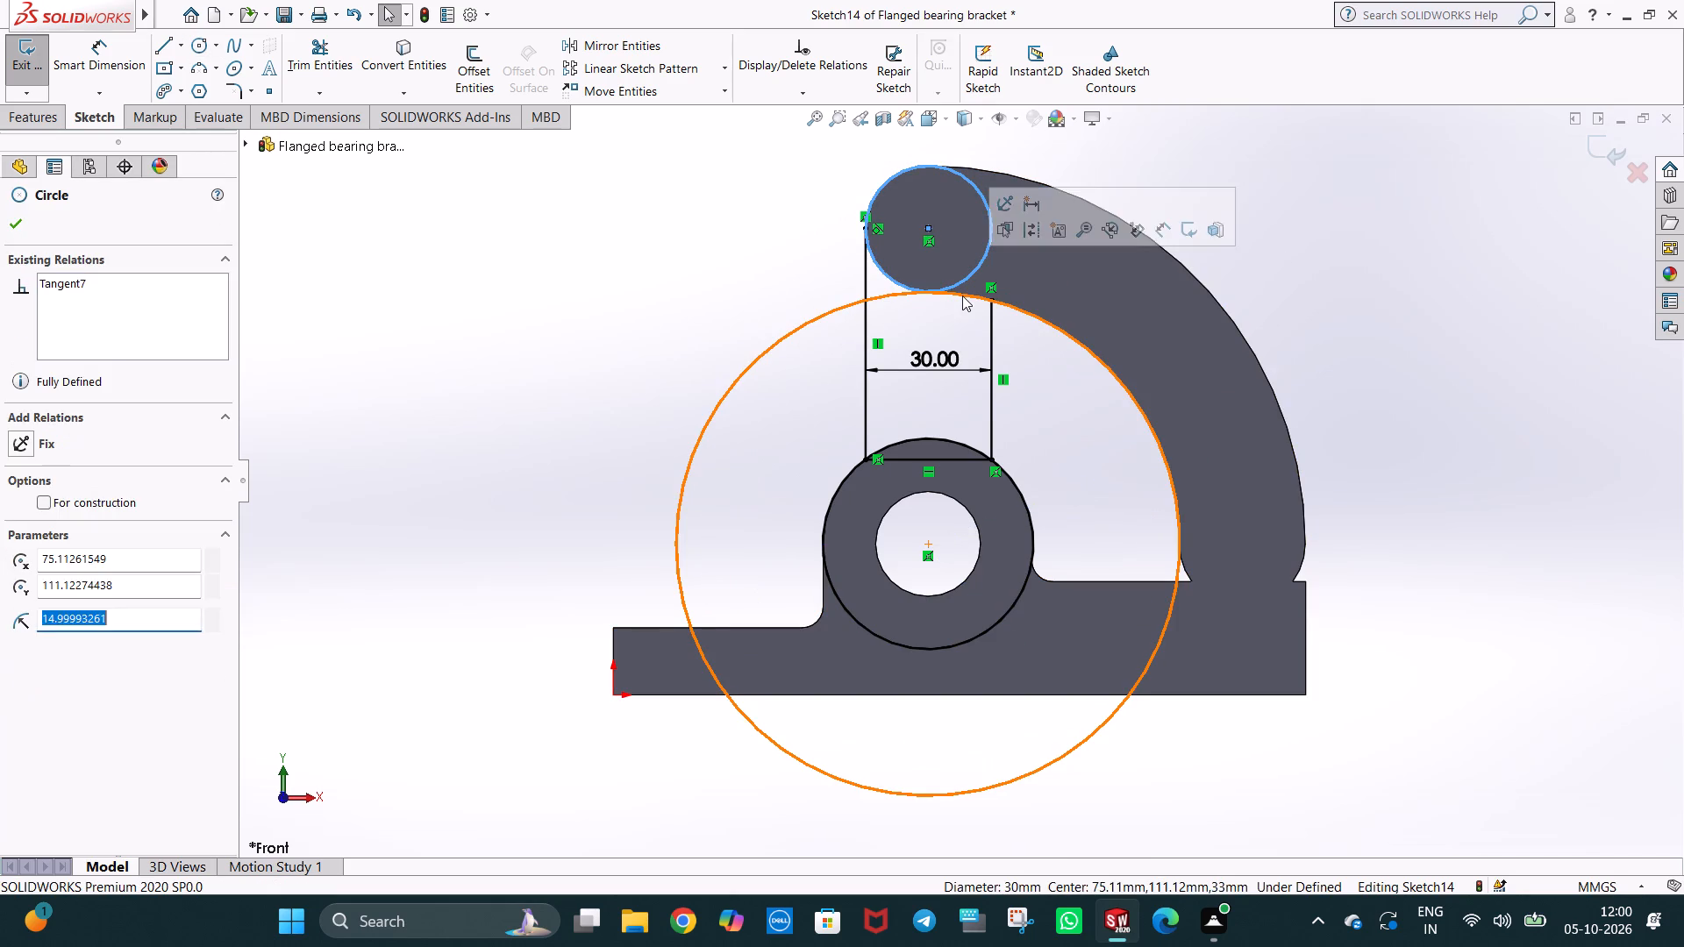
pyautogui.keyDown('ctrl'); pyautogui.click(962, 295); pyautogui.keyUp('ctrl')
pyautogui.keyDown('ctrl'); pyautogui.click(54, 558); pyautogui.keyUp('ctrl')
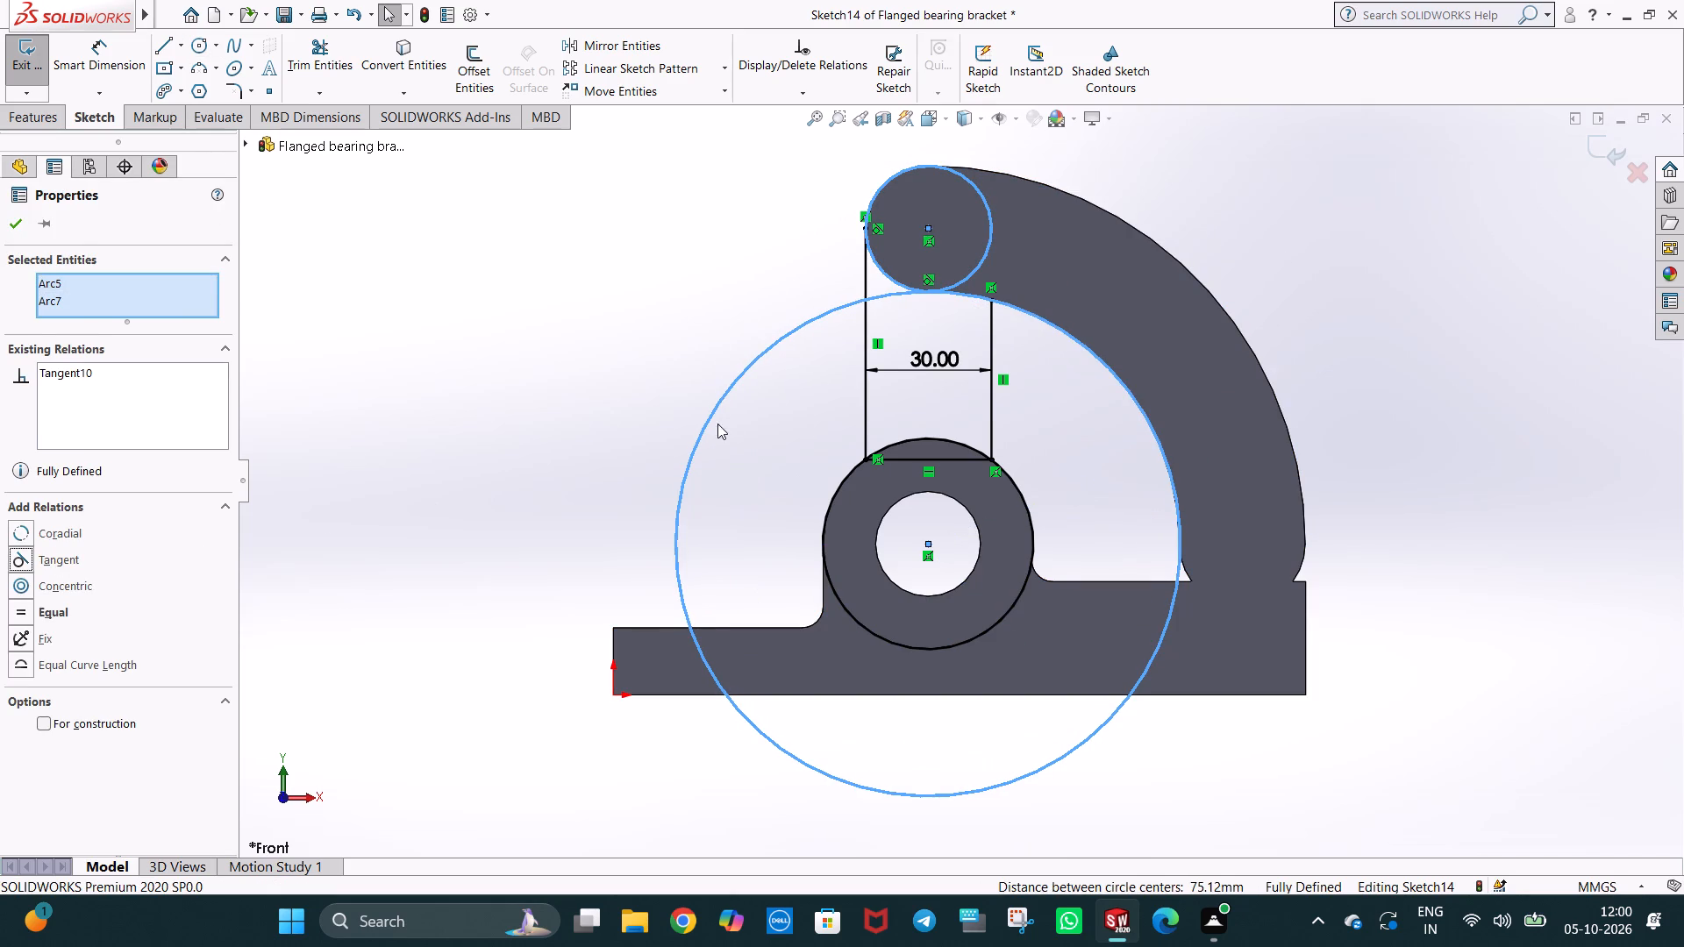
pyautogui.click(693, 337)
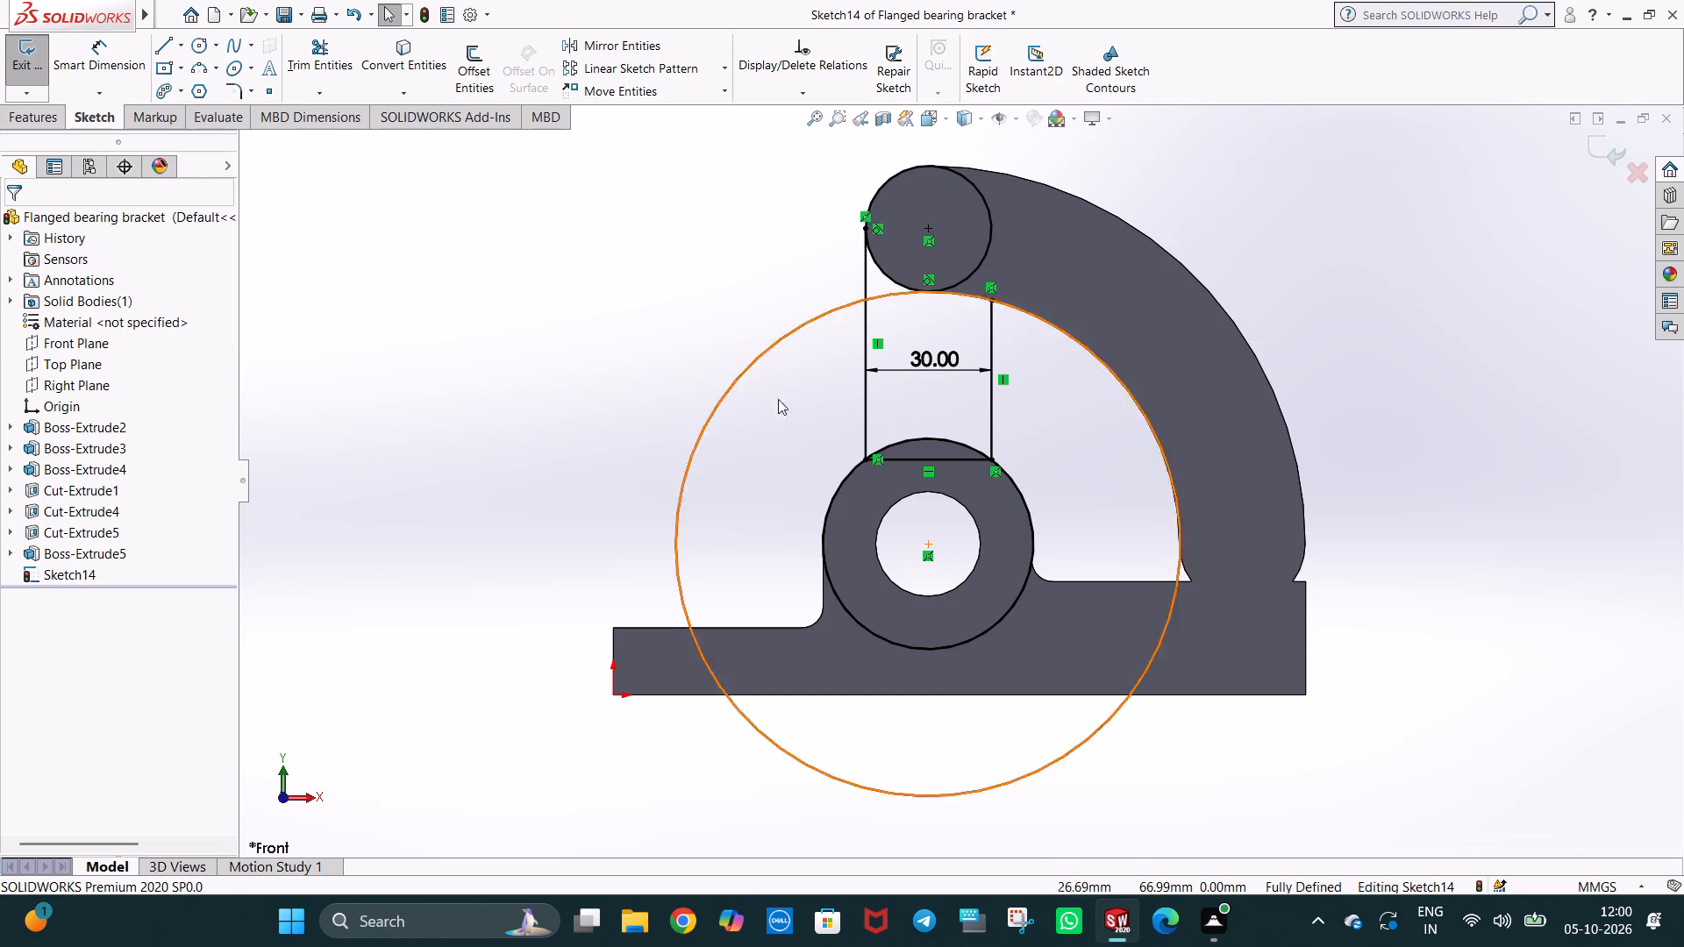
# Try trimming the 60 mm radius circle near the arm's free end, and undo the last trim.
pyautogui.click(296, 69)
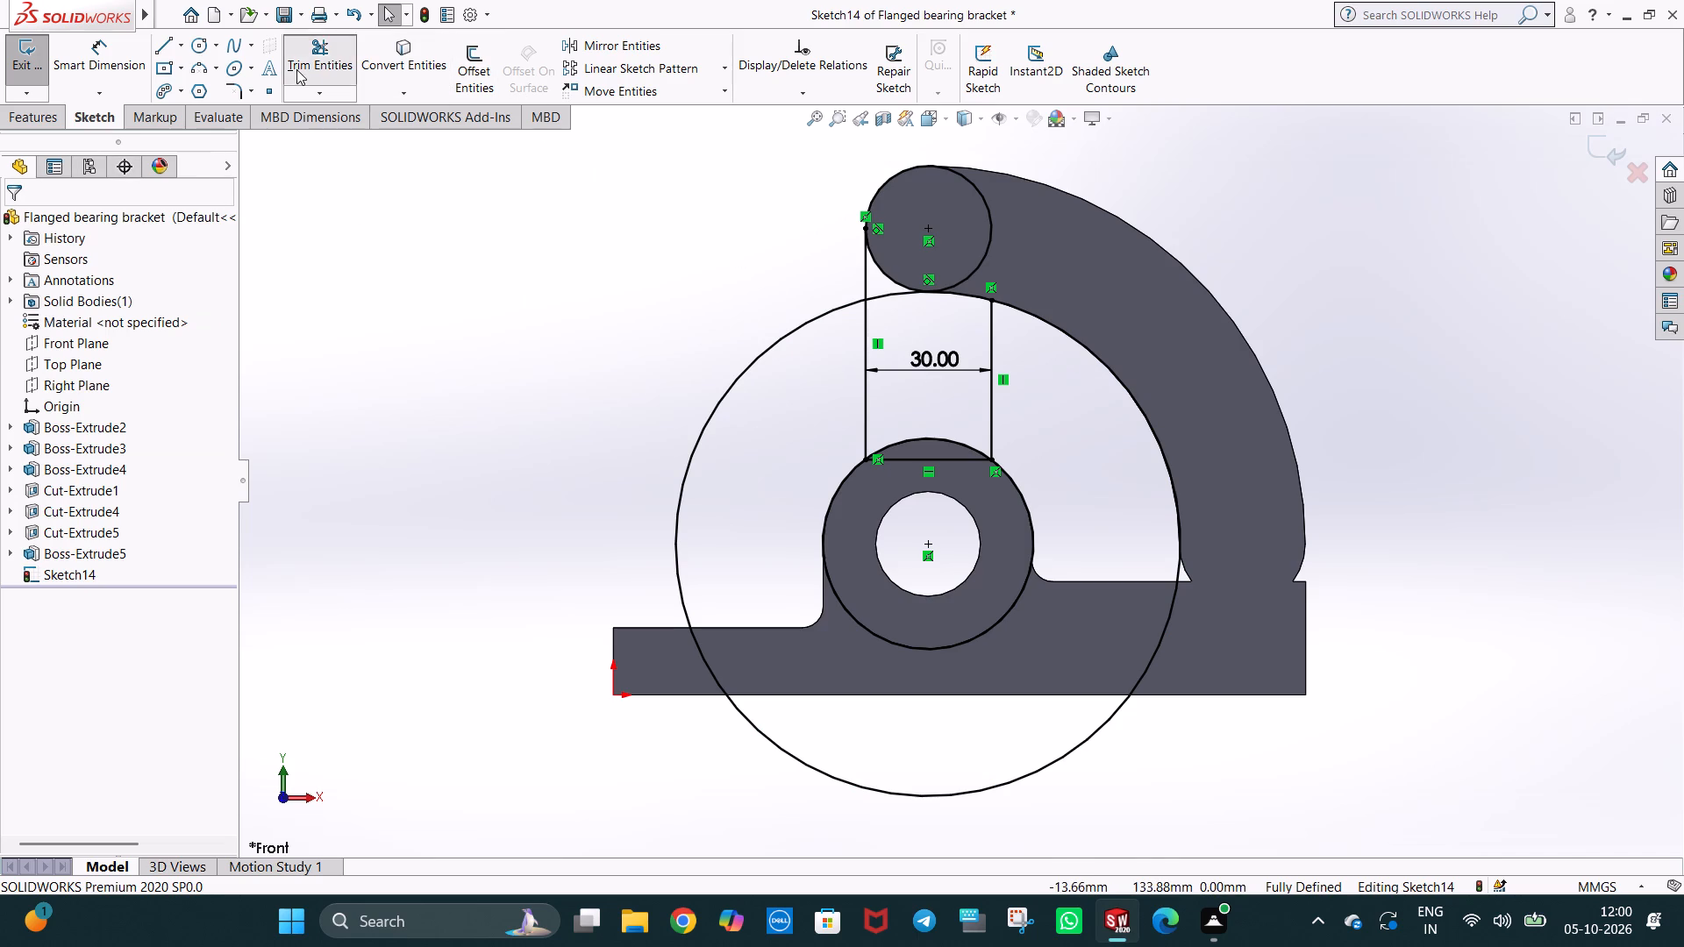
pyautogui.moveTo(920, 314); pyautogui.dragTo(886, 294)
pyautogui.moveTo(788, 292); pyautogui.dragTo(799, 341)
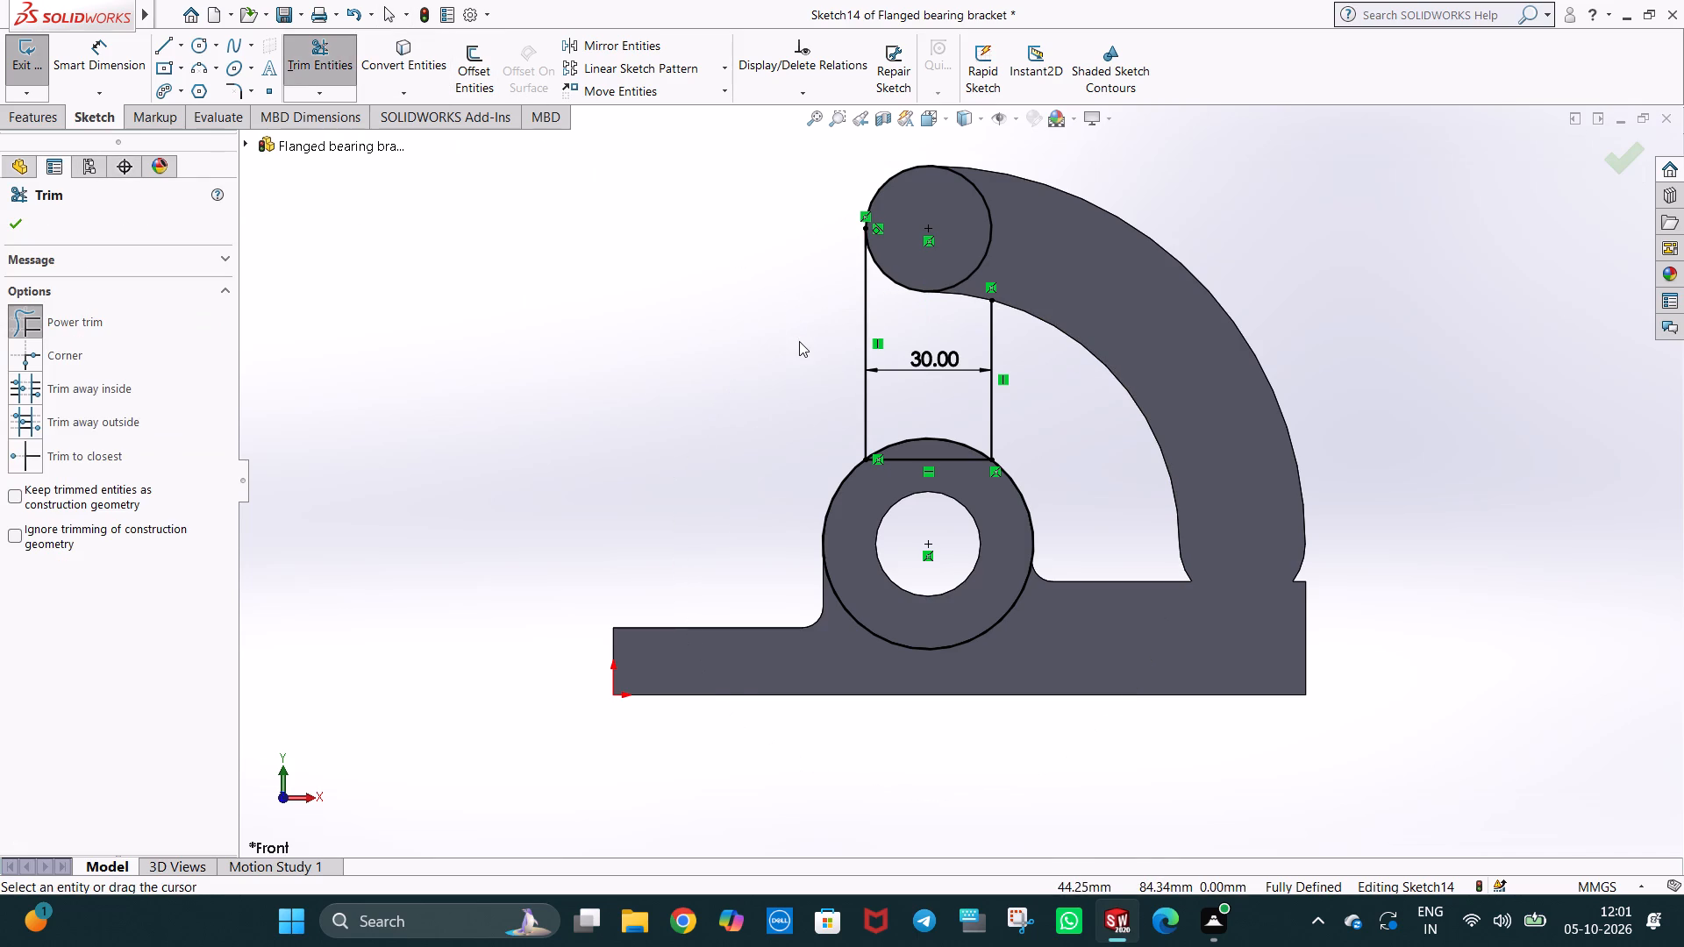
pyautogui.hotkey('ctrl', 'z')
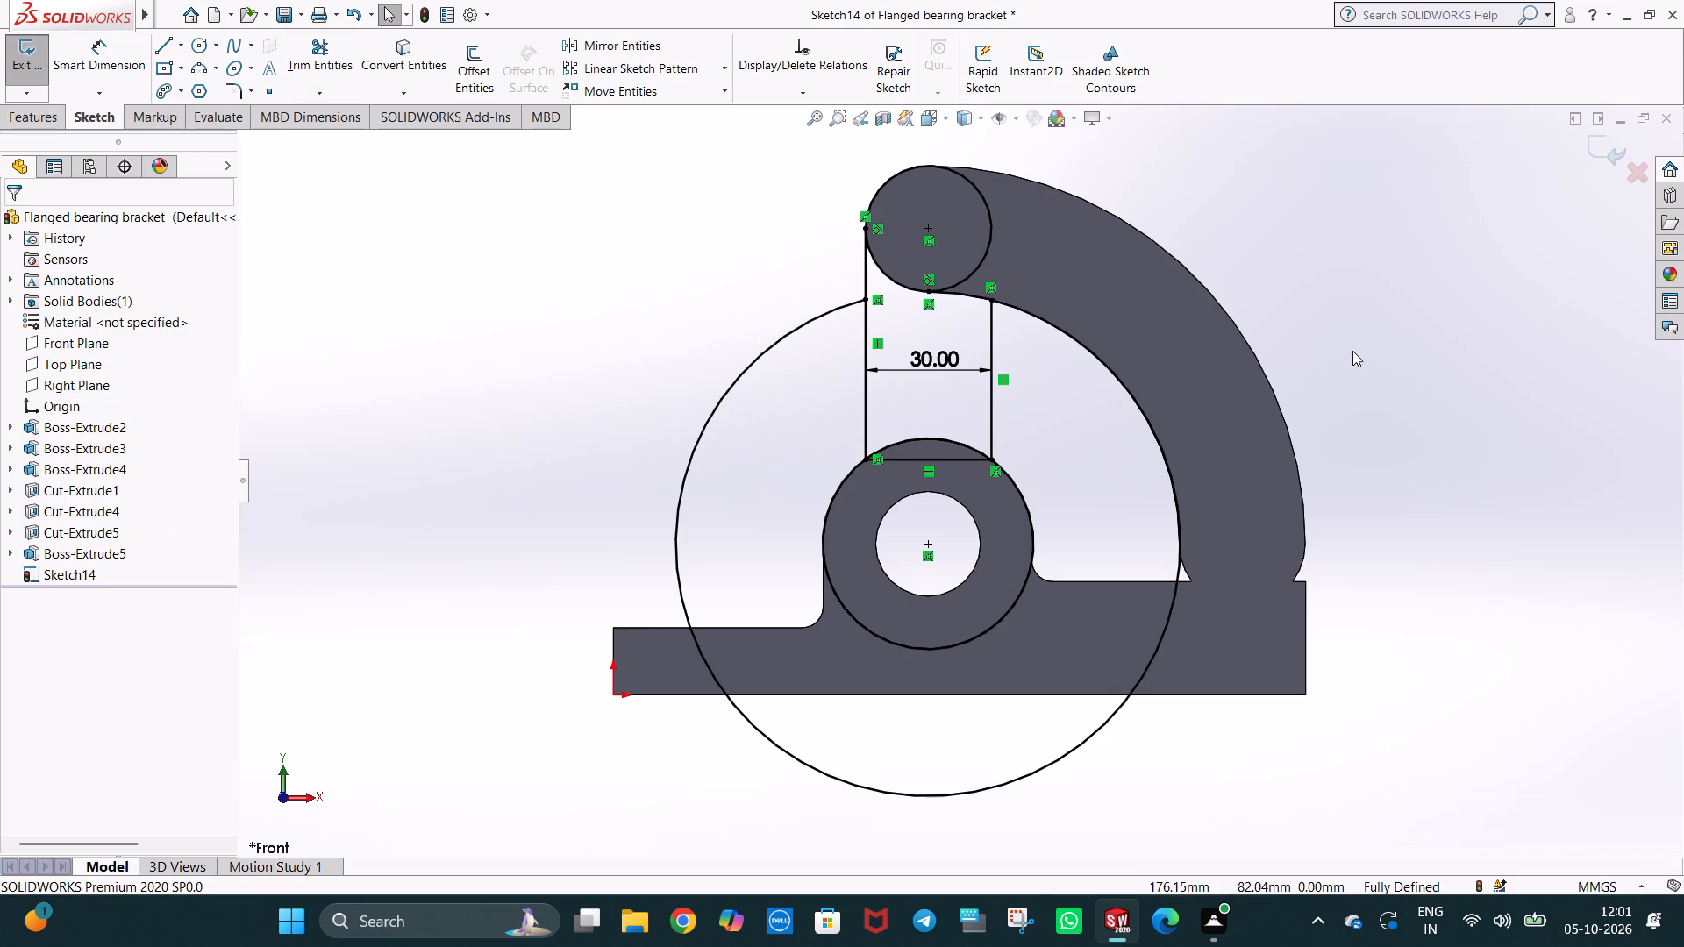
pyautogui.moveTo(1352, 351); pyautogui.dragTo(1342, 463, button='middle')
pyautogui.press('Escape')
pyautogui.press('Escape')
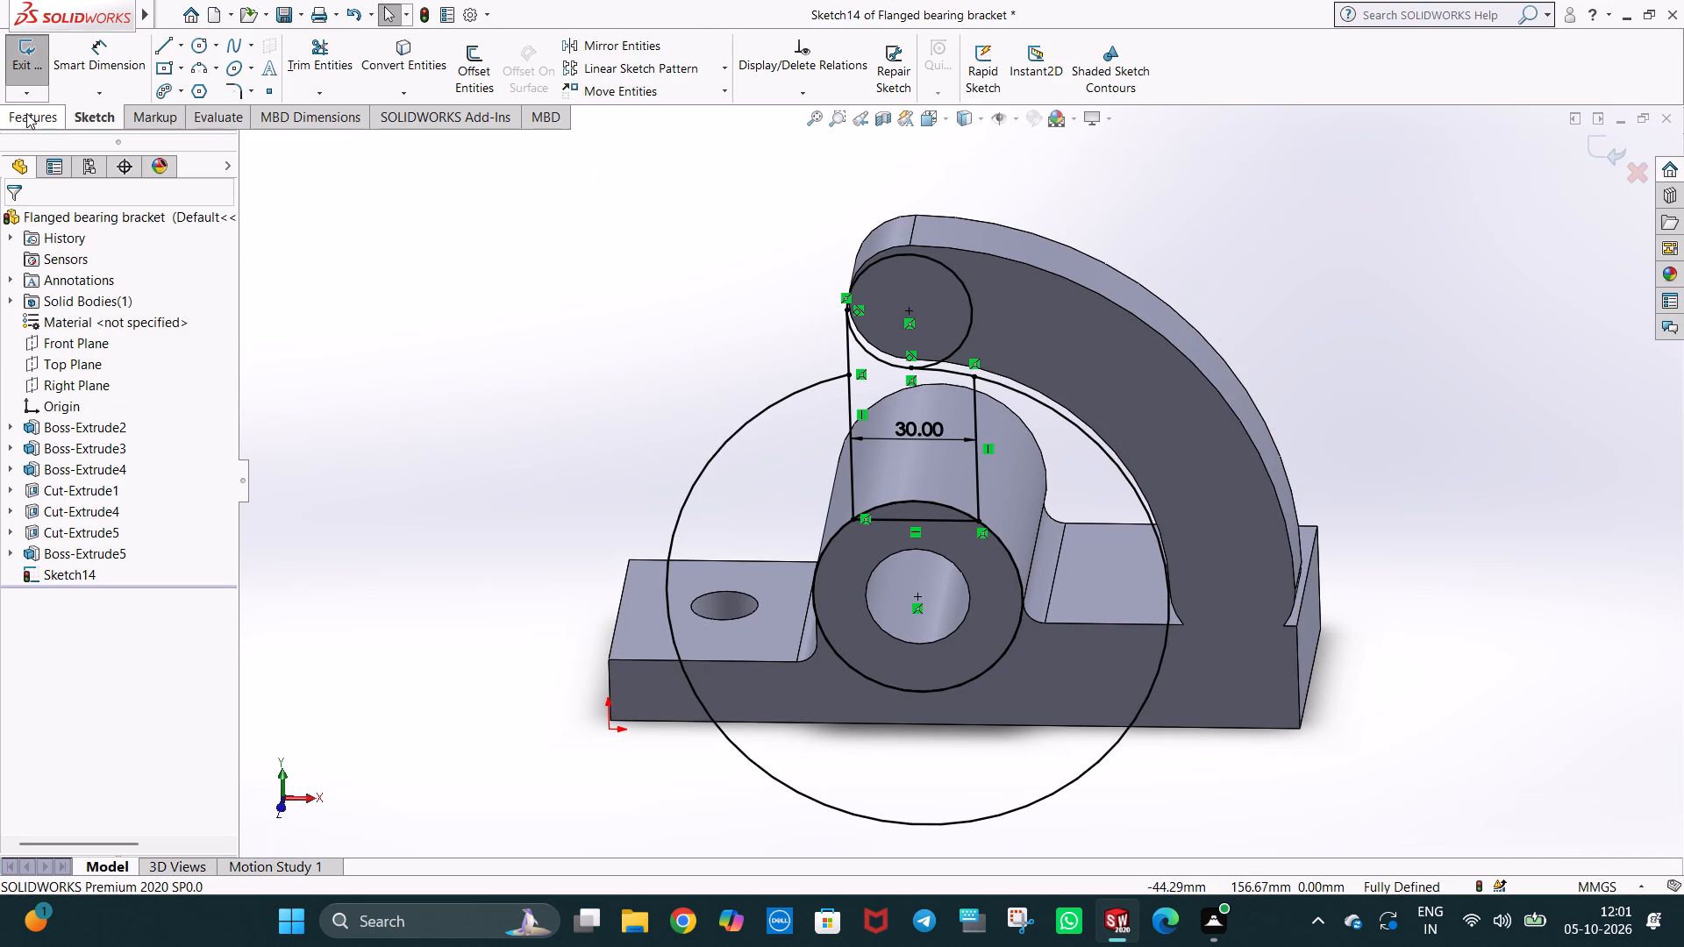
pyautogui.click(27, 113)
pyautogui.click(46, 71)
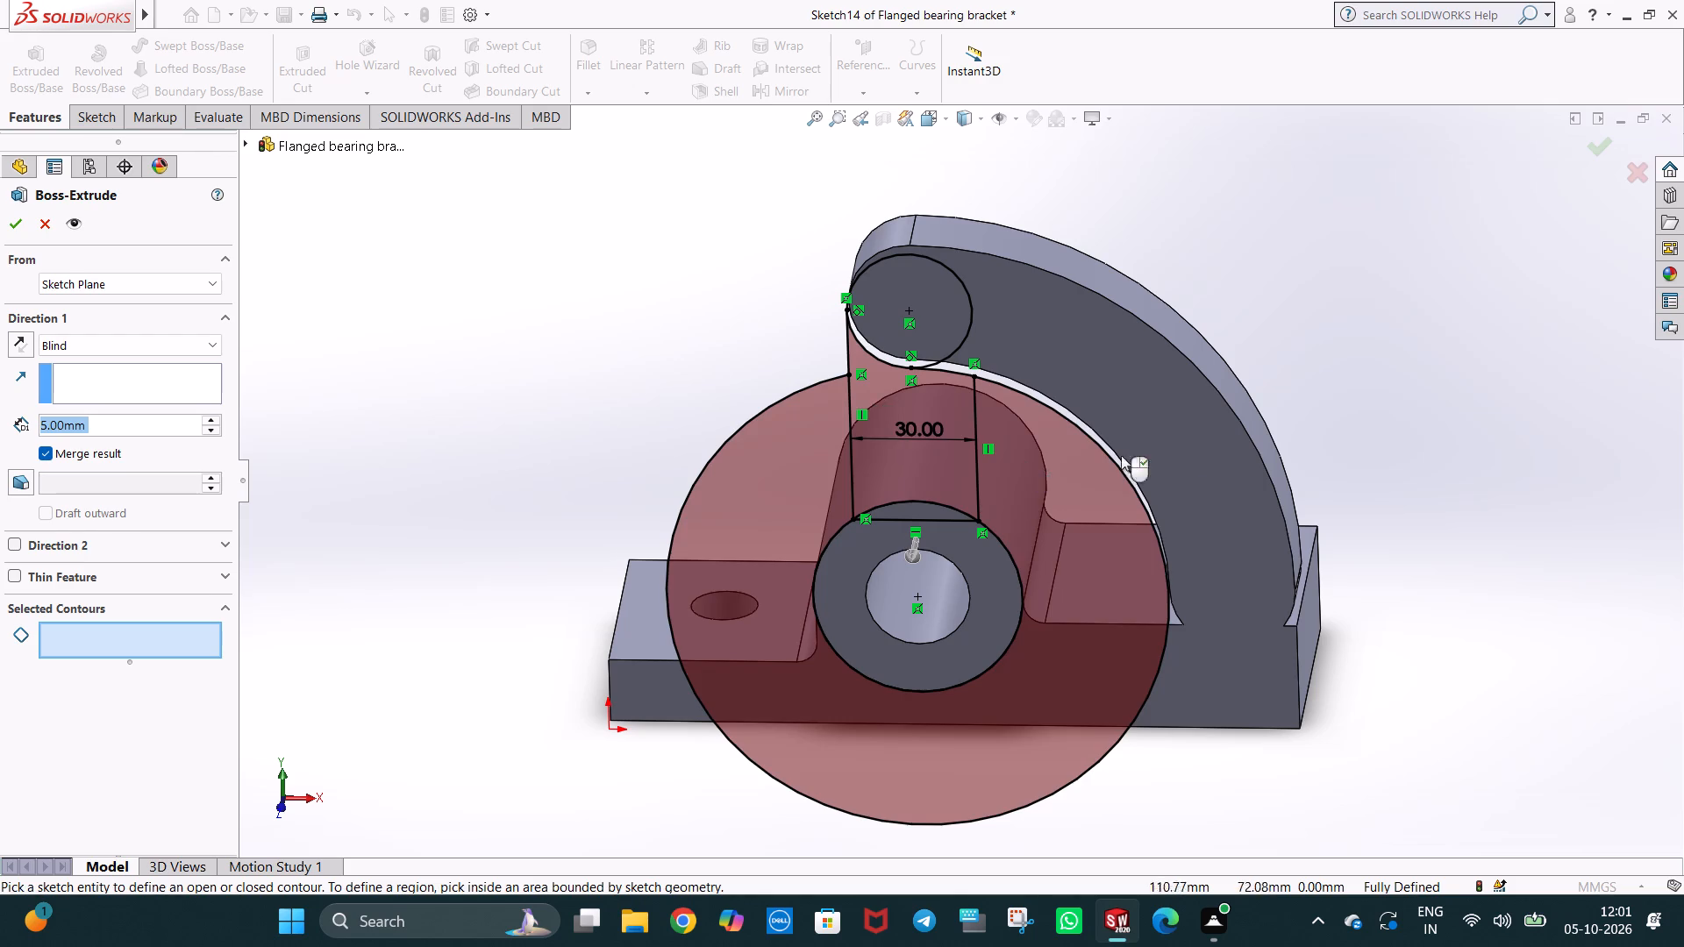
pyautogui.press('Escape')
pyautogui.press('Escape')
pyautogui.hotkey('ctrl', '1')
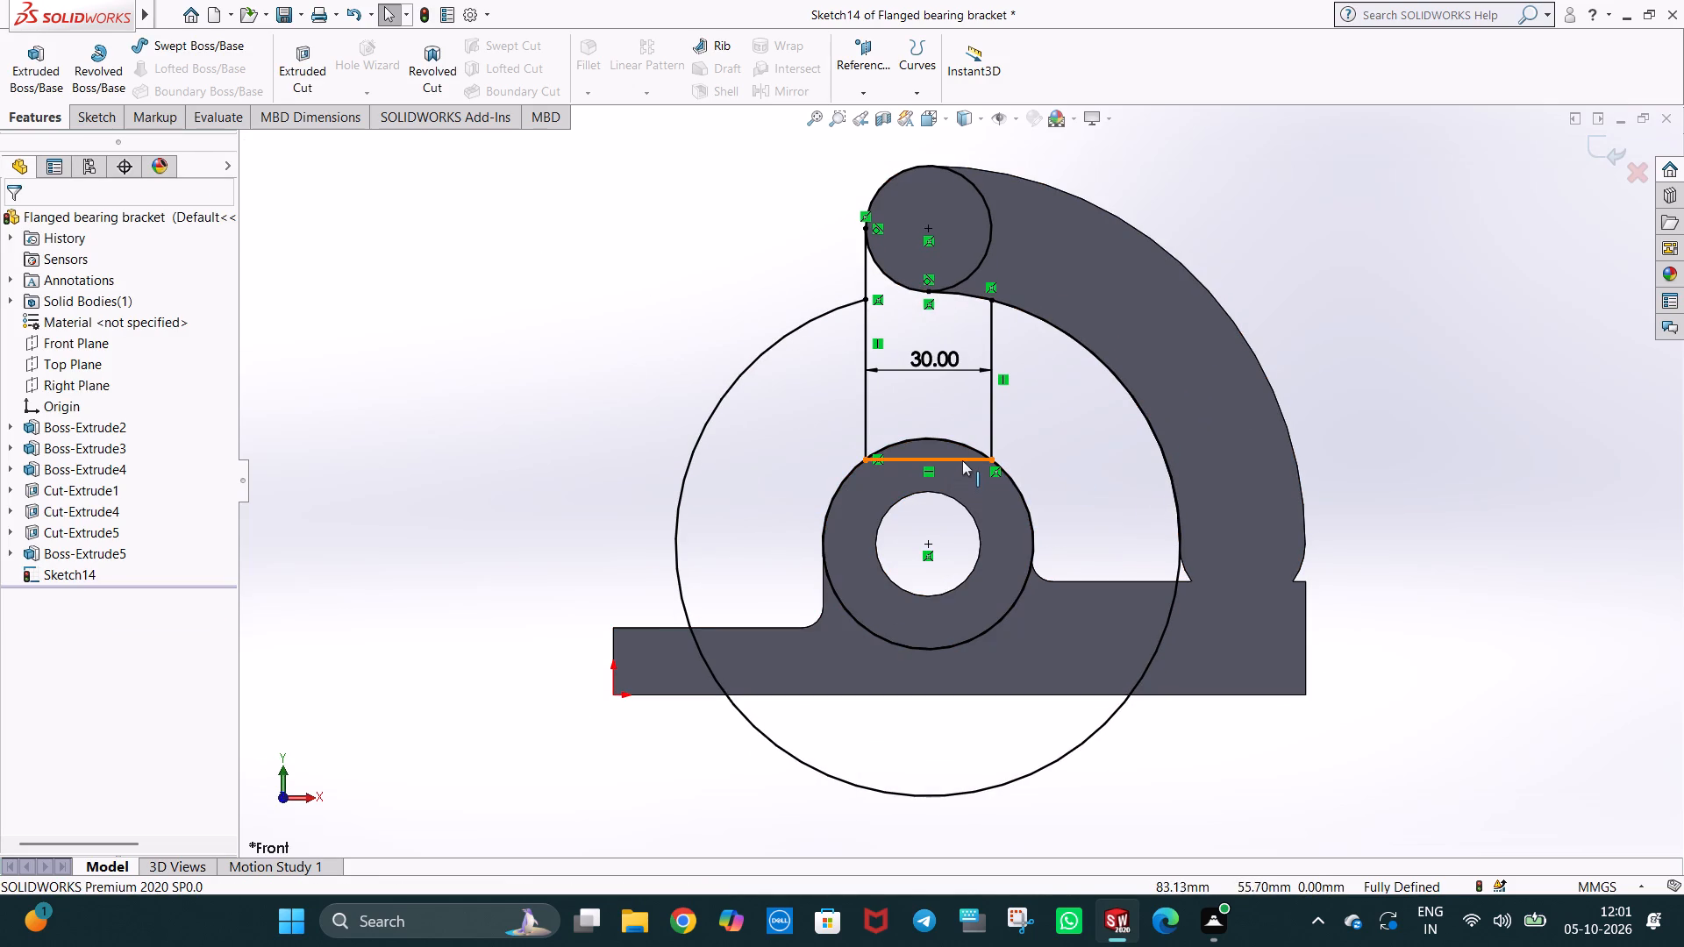
# Delete the horizontal line joining the lower ends of the two vertical lines on the bearing.
pyautogui.click(962, 460)
pyautogui.press('Delete')
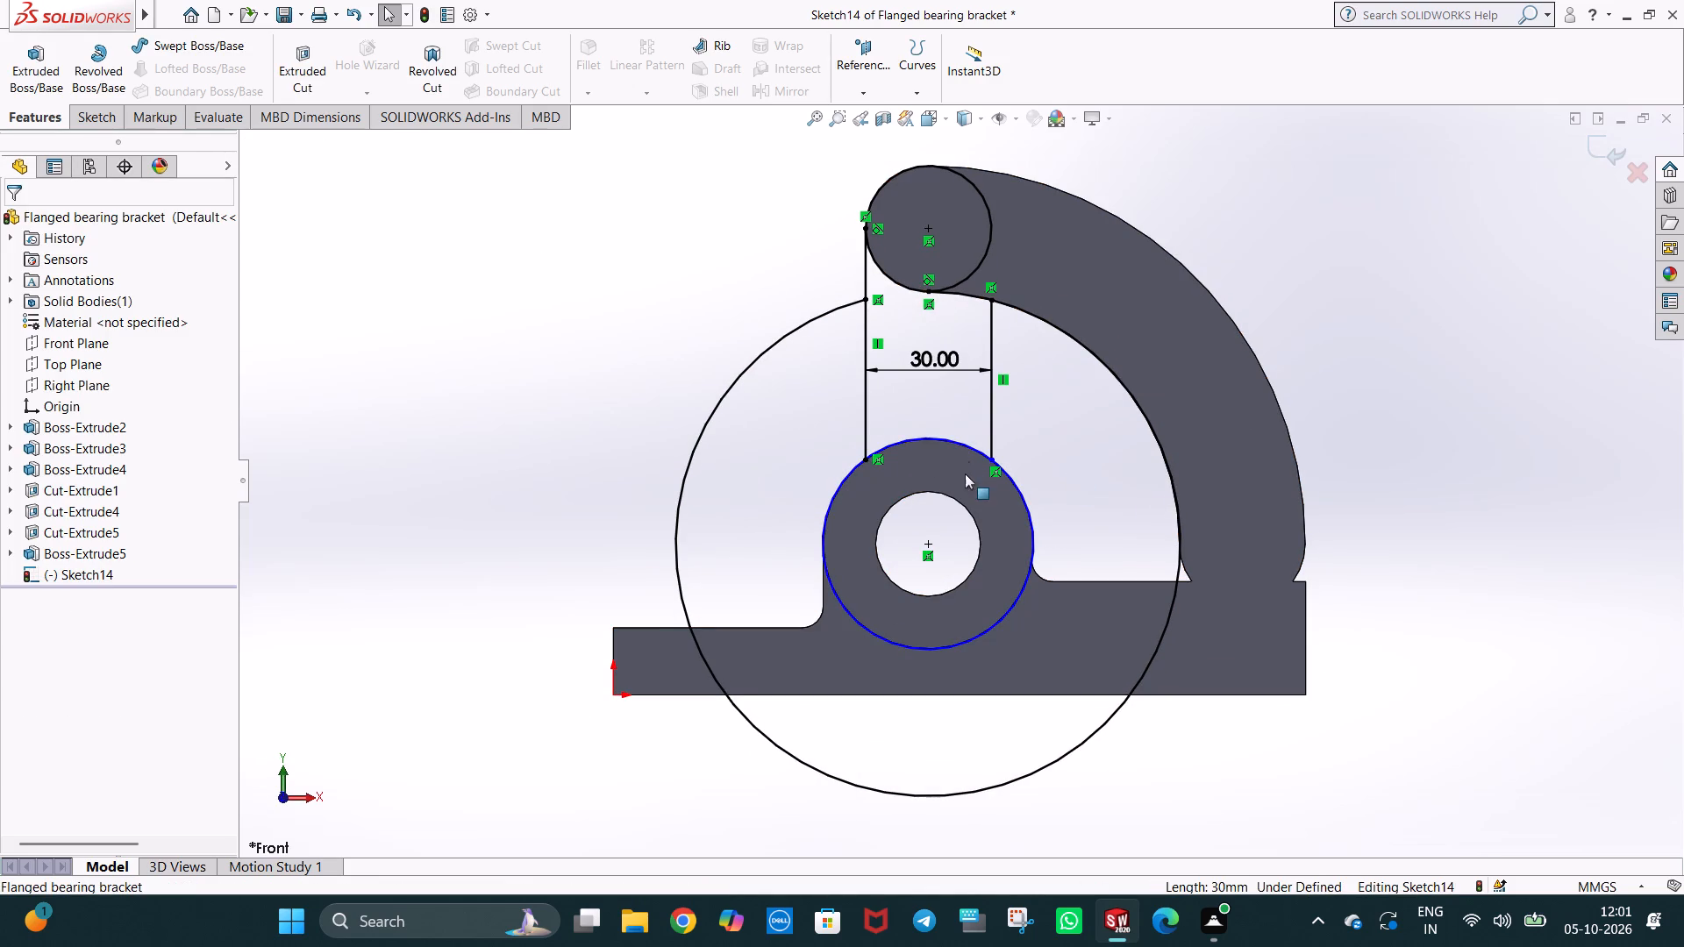
# Trim the bearing's outer circle to the arc between the vertical lines, and trim away the 60 mm radius and arm-end circles.
pyautogui.click(93, 118)
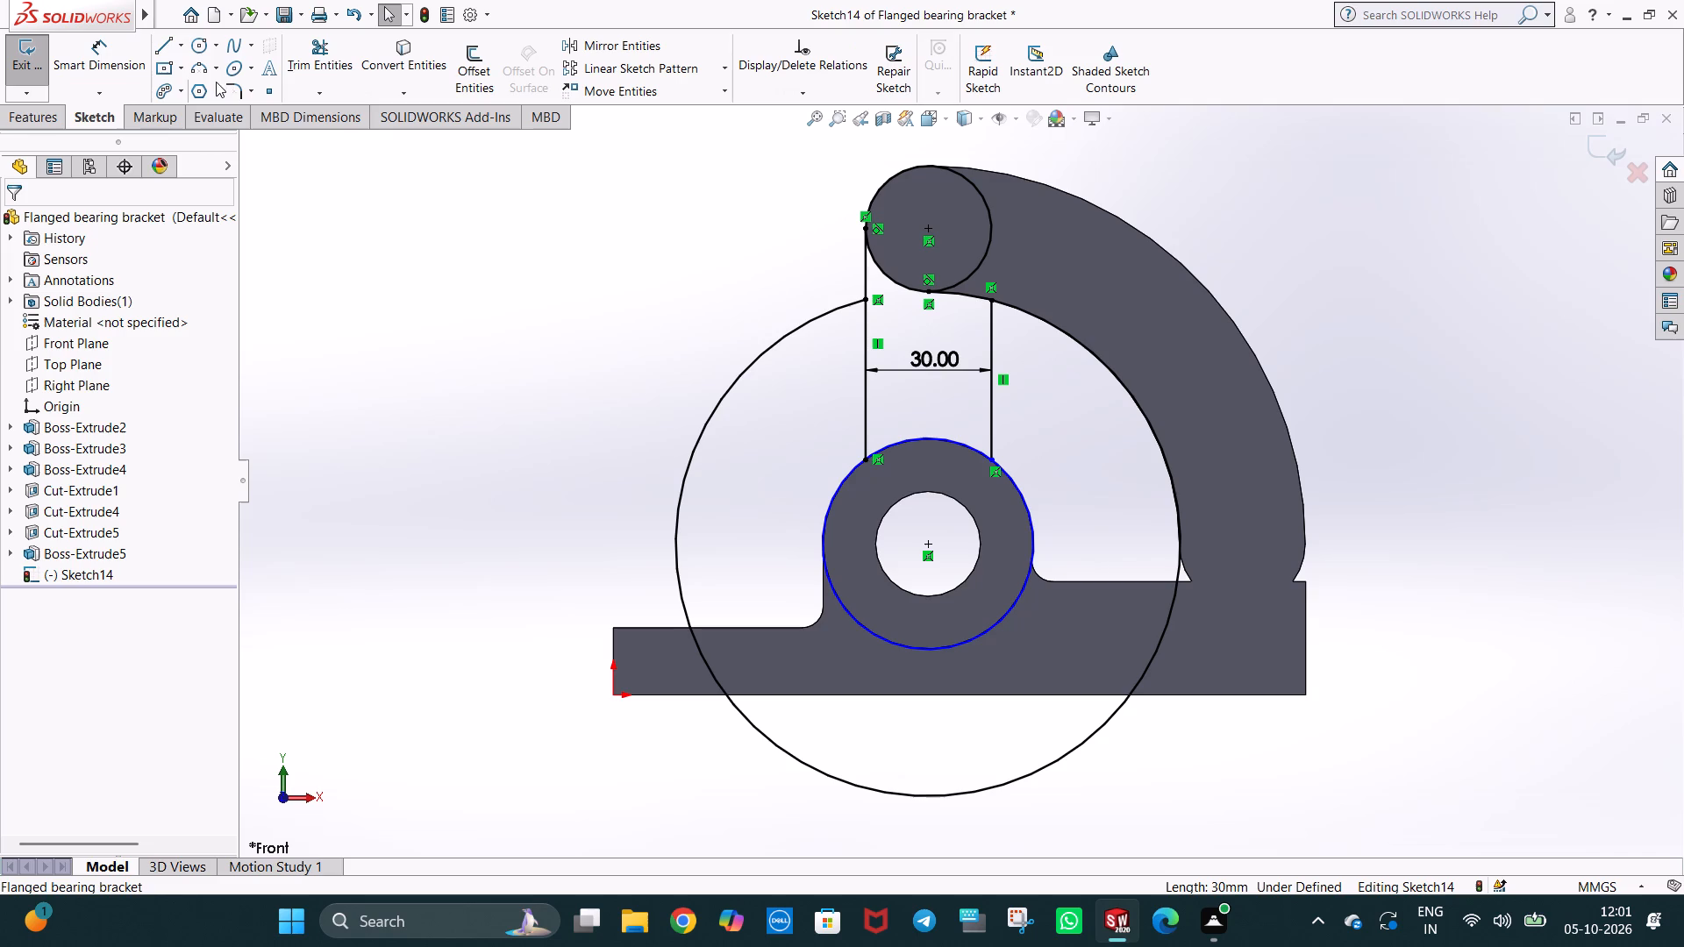
pyautogui.click(315, 53)
pyautogui.moveTo(1011, 639); pyautogui.dragTo(995, 599)
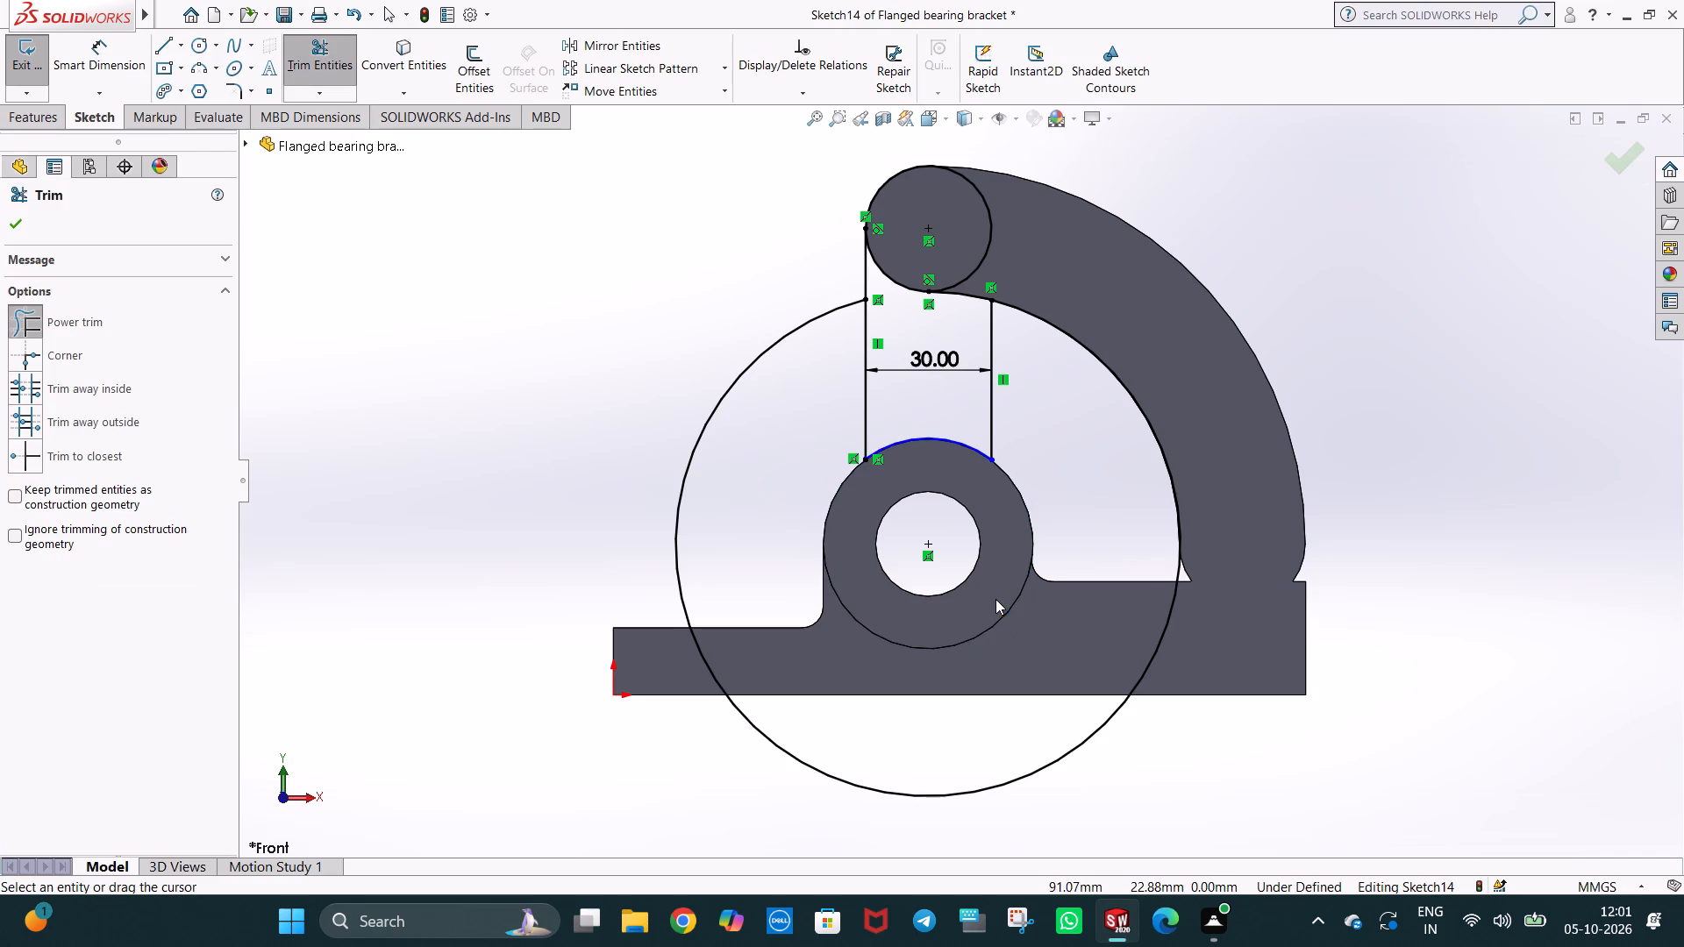
pyautogui.moveTo(730, 317); pyautogui.dragTo(751, 380)
pyautogui.moveTo(1022, 256); pyautogui.dragTo(988, 235)
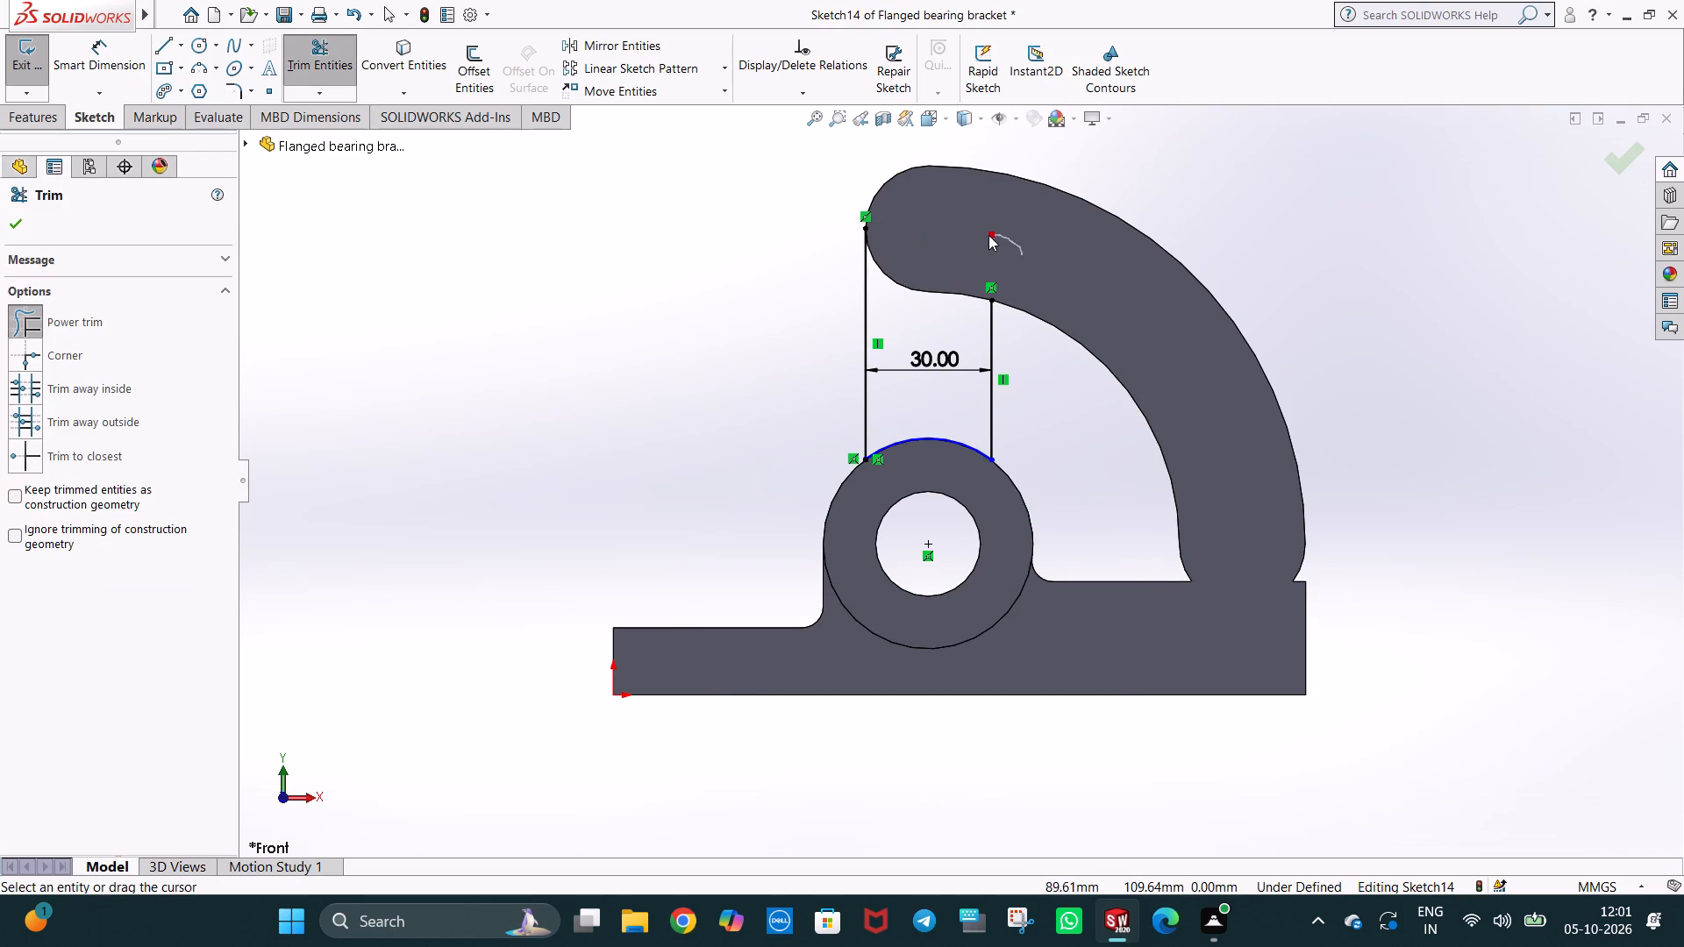
pyautogui.moveTo(988, 235); pyautogui.dragTo(981, 235)
pyautogui.press('Escape')
pyautogui.press('Escape')
pyautogui.moveTo(769, 325); pyautogui.dragTo(769, 431, button='middle')
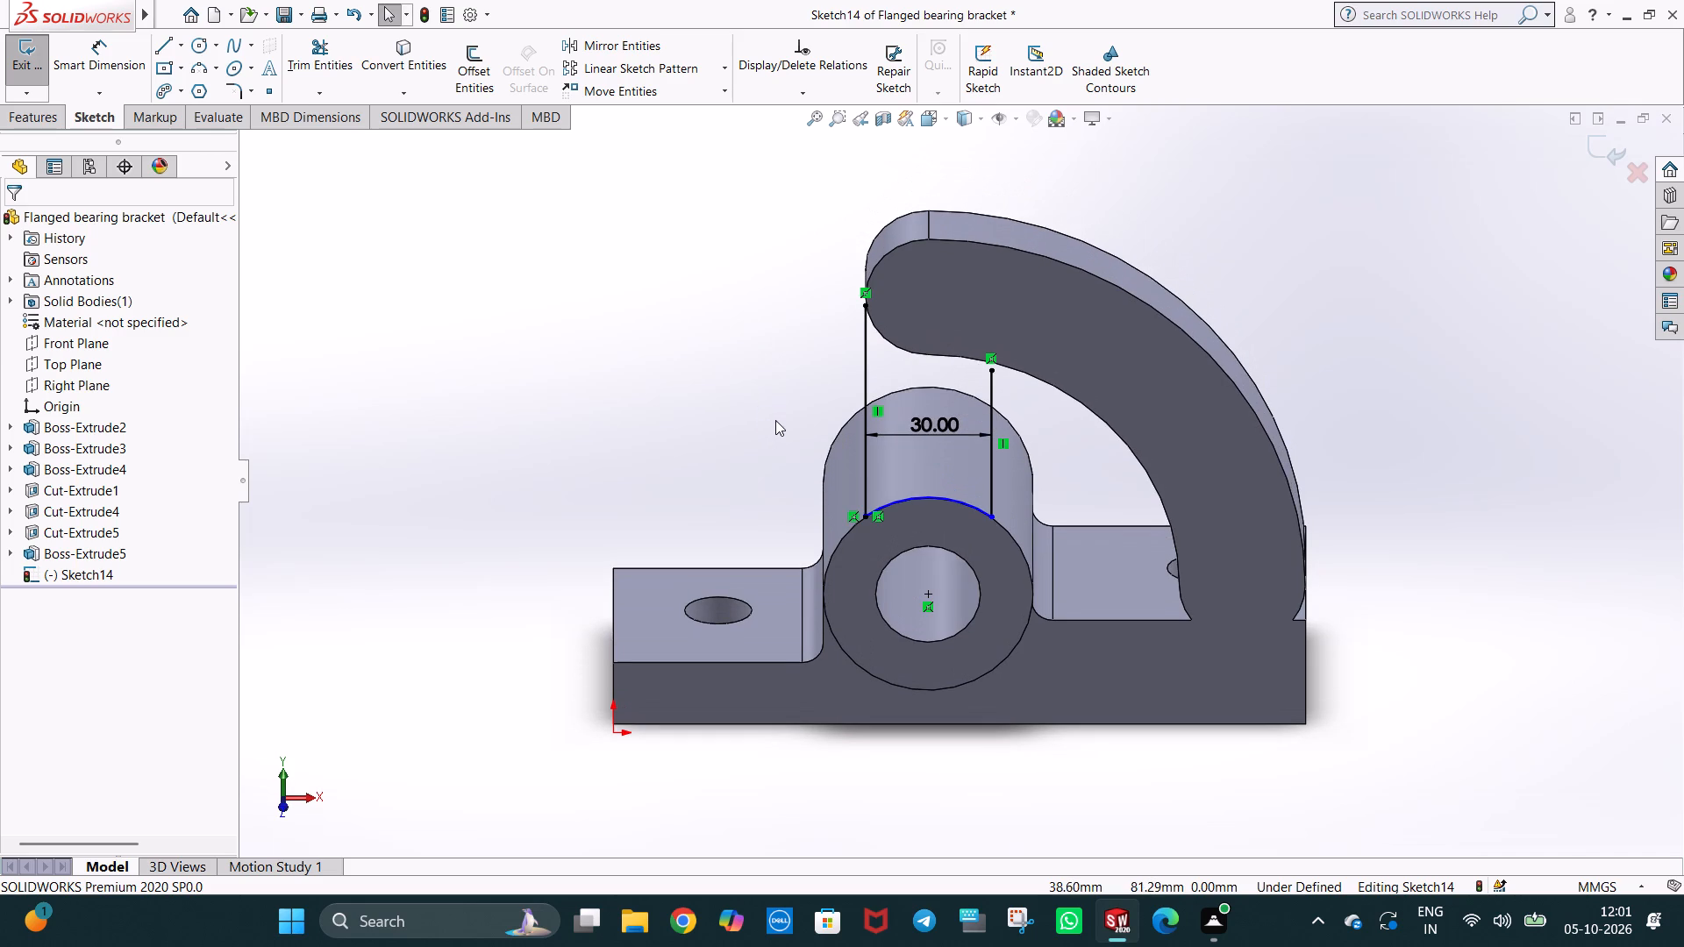
pyautogui.moveTo(775, 420); pyautogui.dragTo(786, 388, button='middle')
pyautogui.hotkey('ctrl', '1')
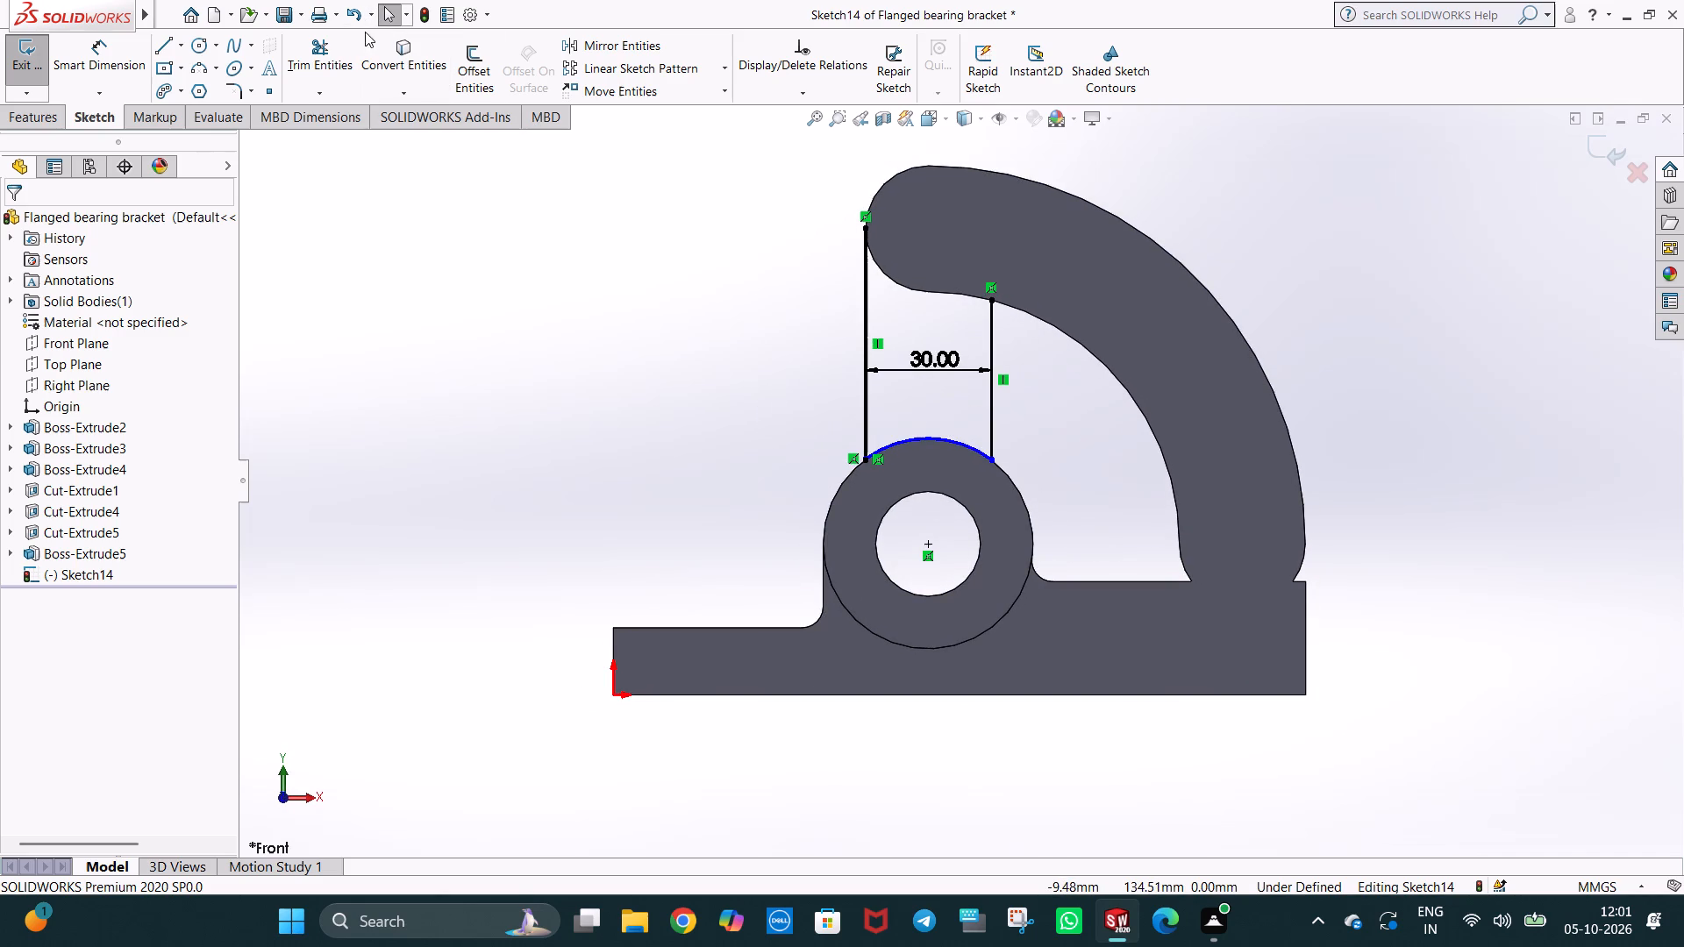
# Sketch a circle of radius 15 mm centred on the arc centre of the arm's free end.
pyautogui.click(194, 41)
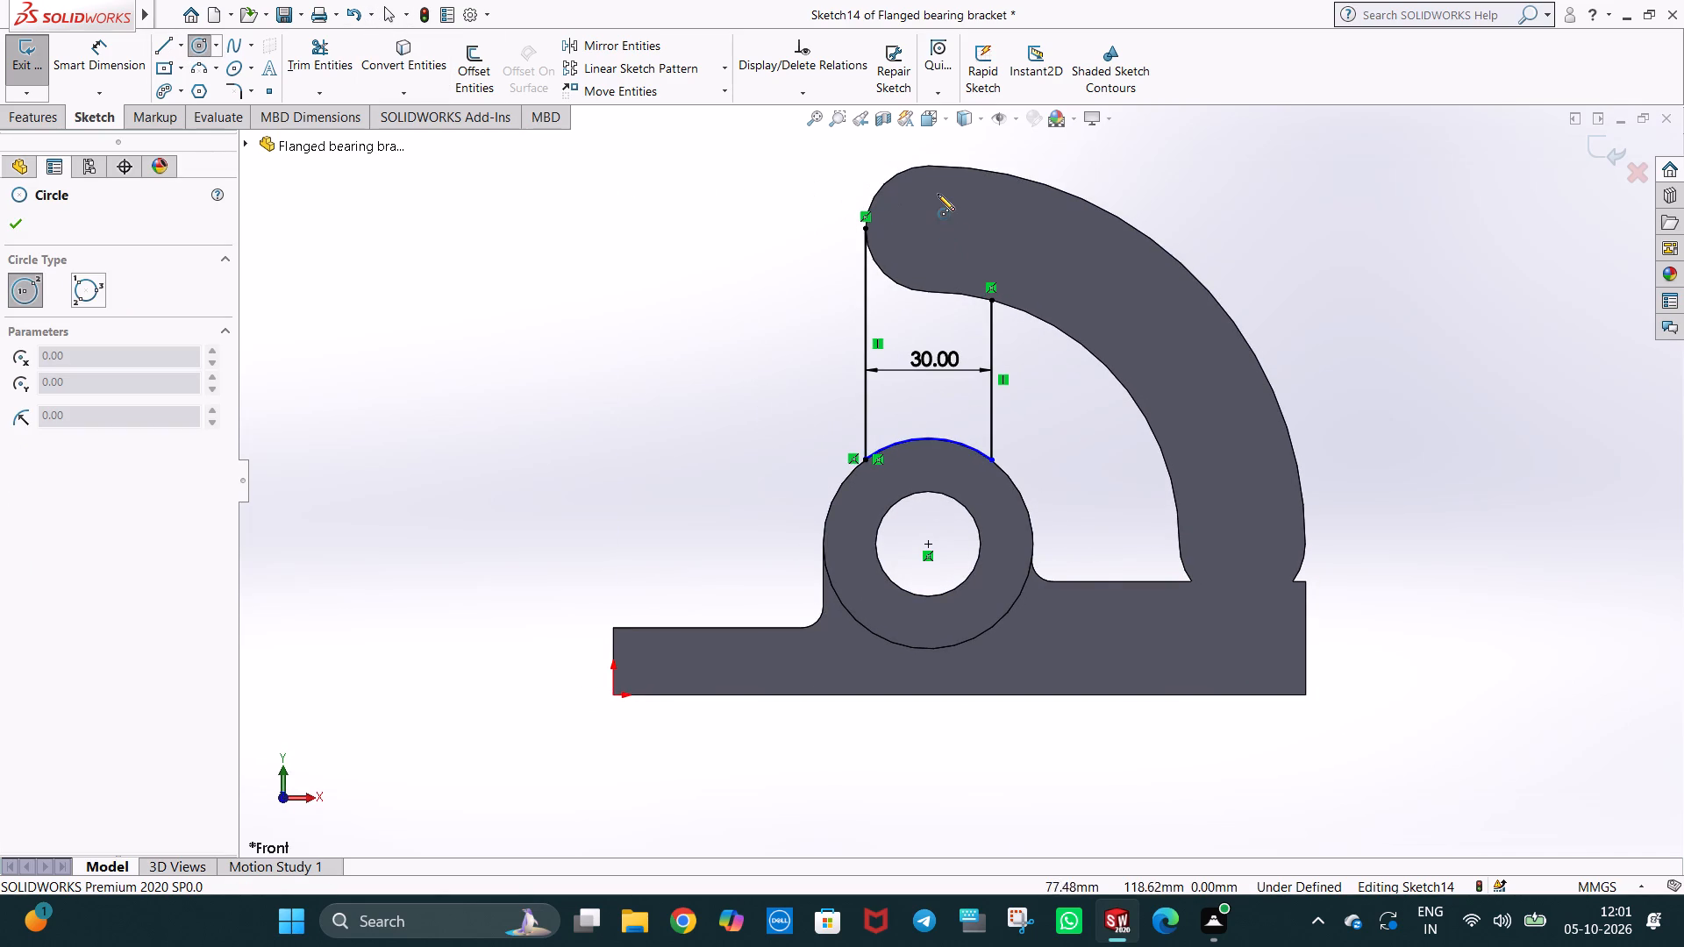
pyautogui.click(927, 229)
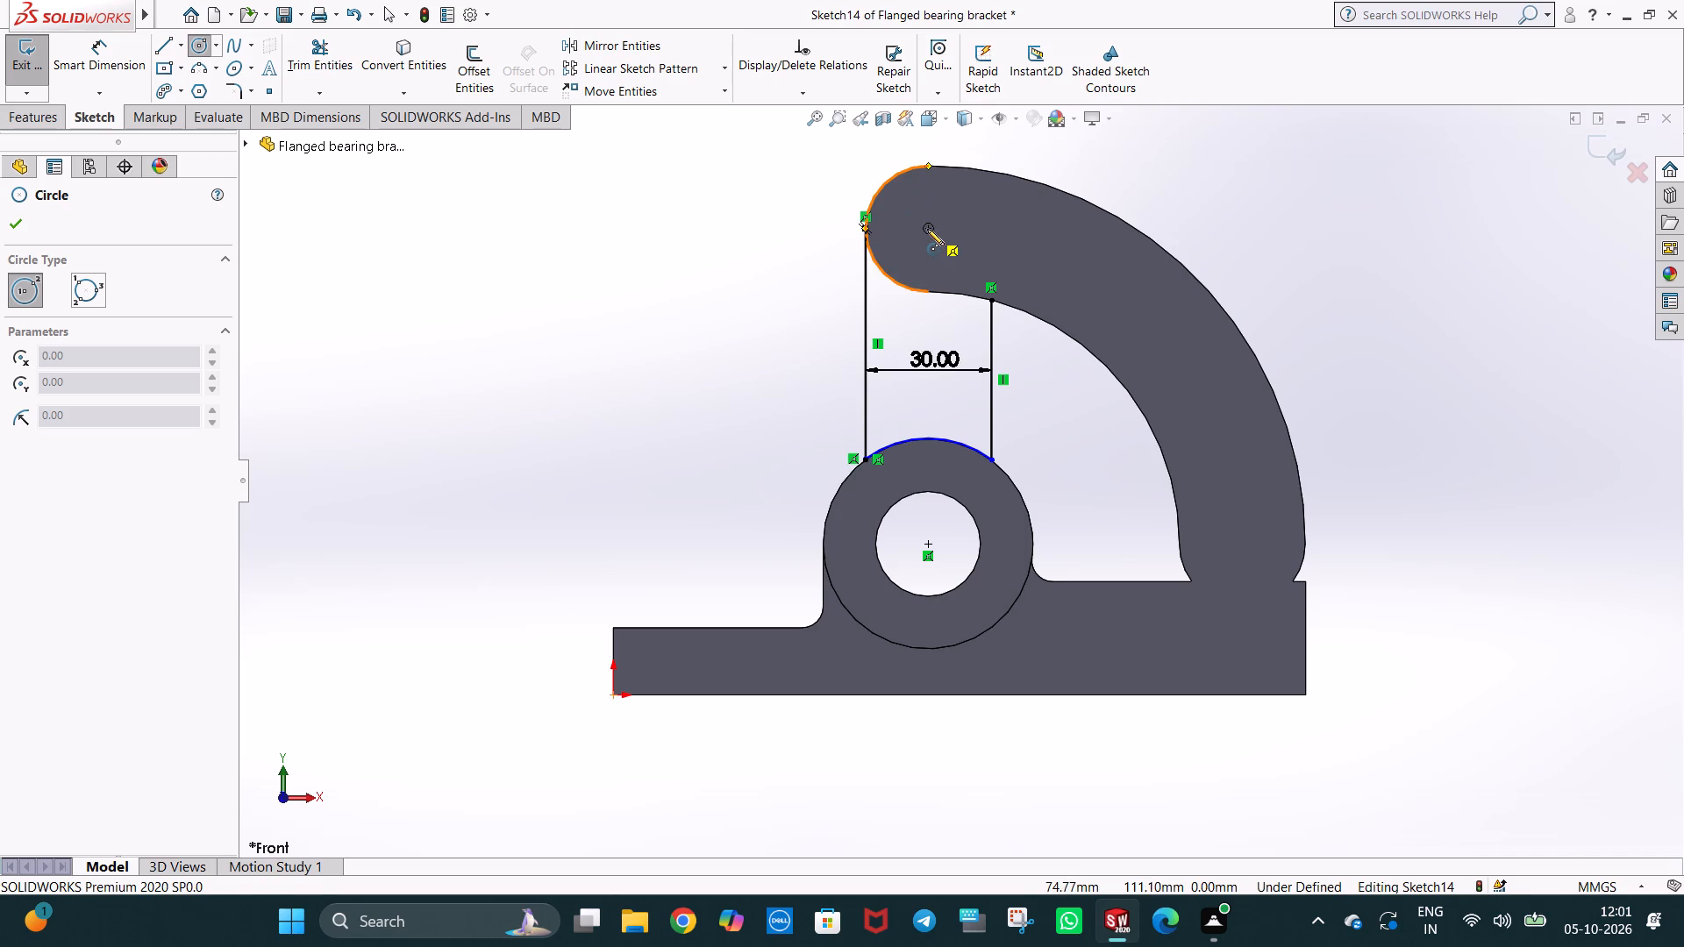
pyautogui.click(959, 288)
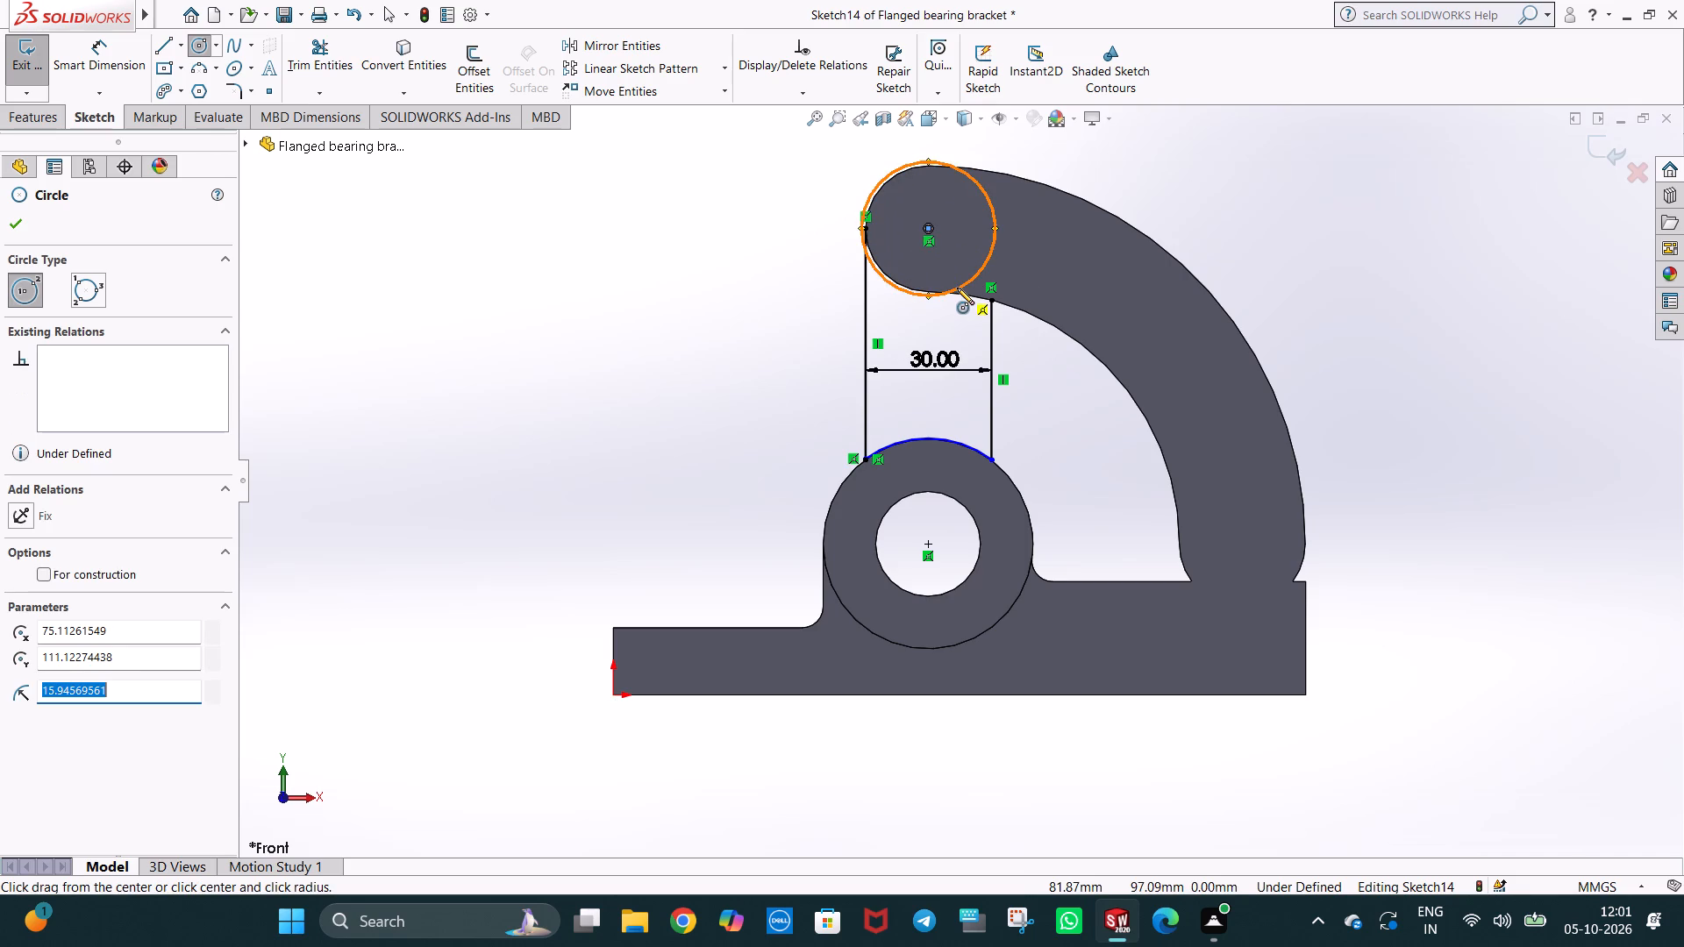
pyautogui.write('15')
pyautogui.press('Return')
pyautogui.press('Escape')
pyautogui.press('Escape')
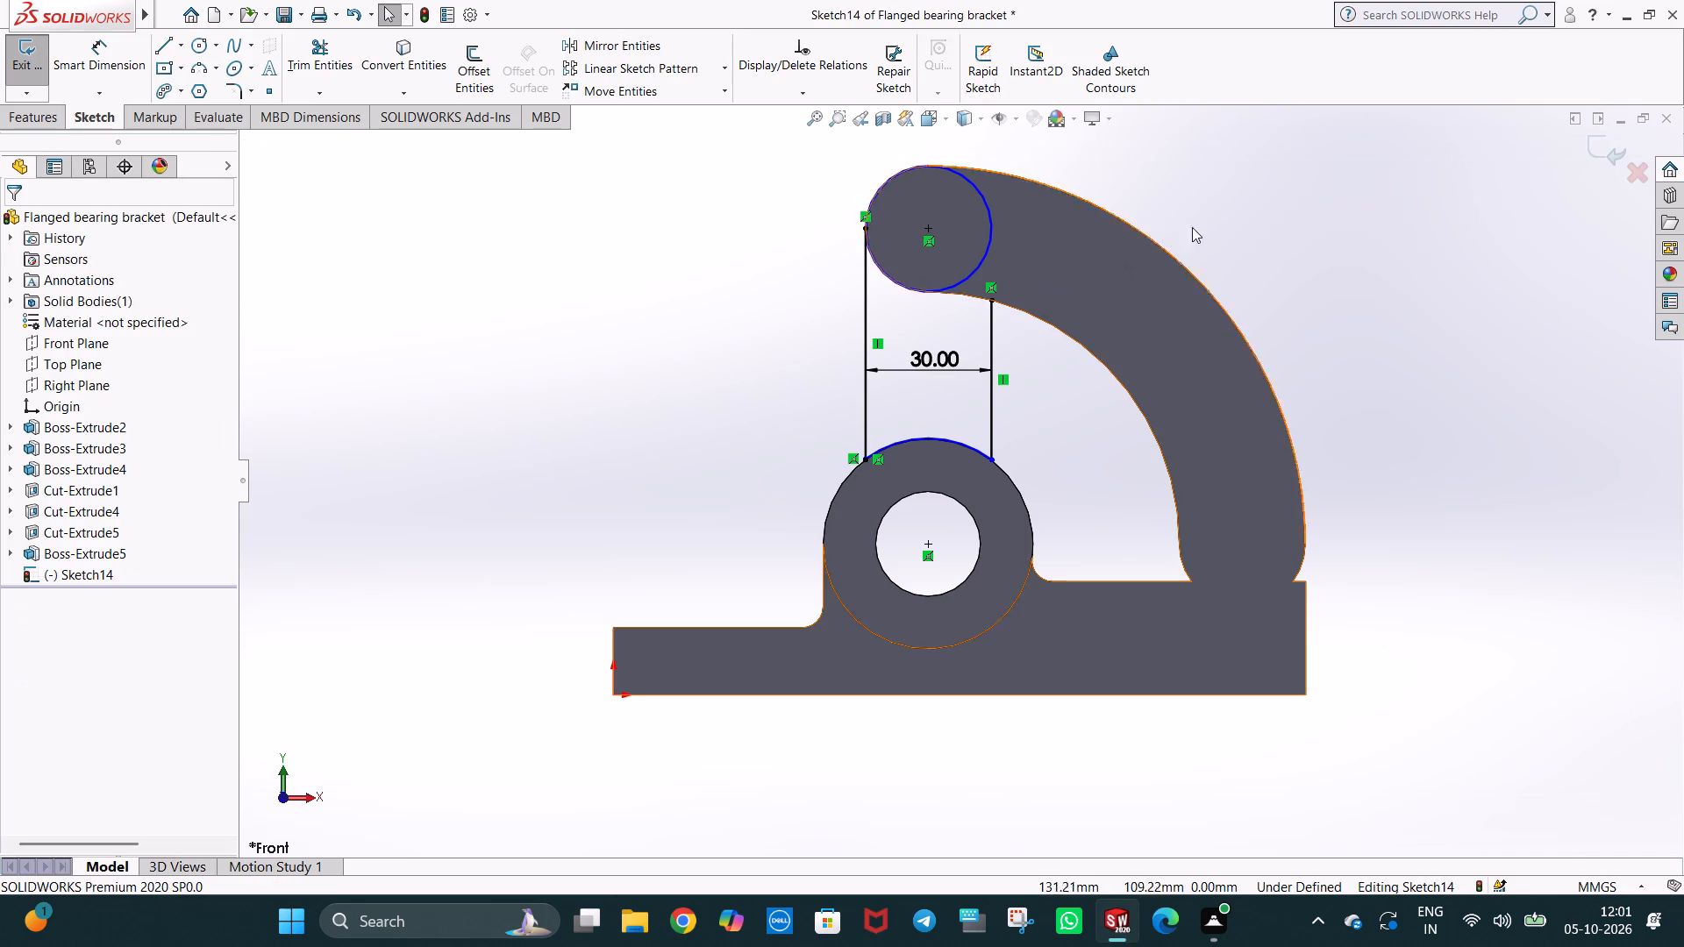
pyautogui.click(1205, 224)
# Dimension the arm-end circle with a diameter of 30 mm.
pyautogui.click(47, 55)
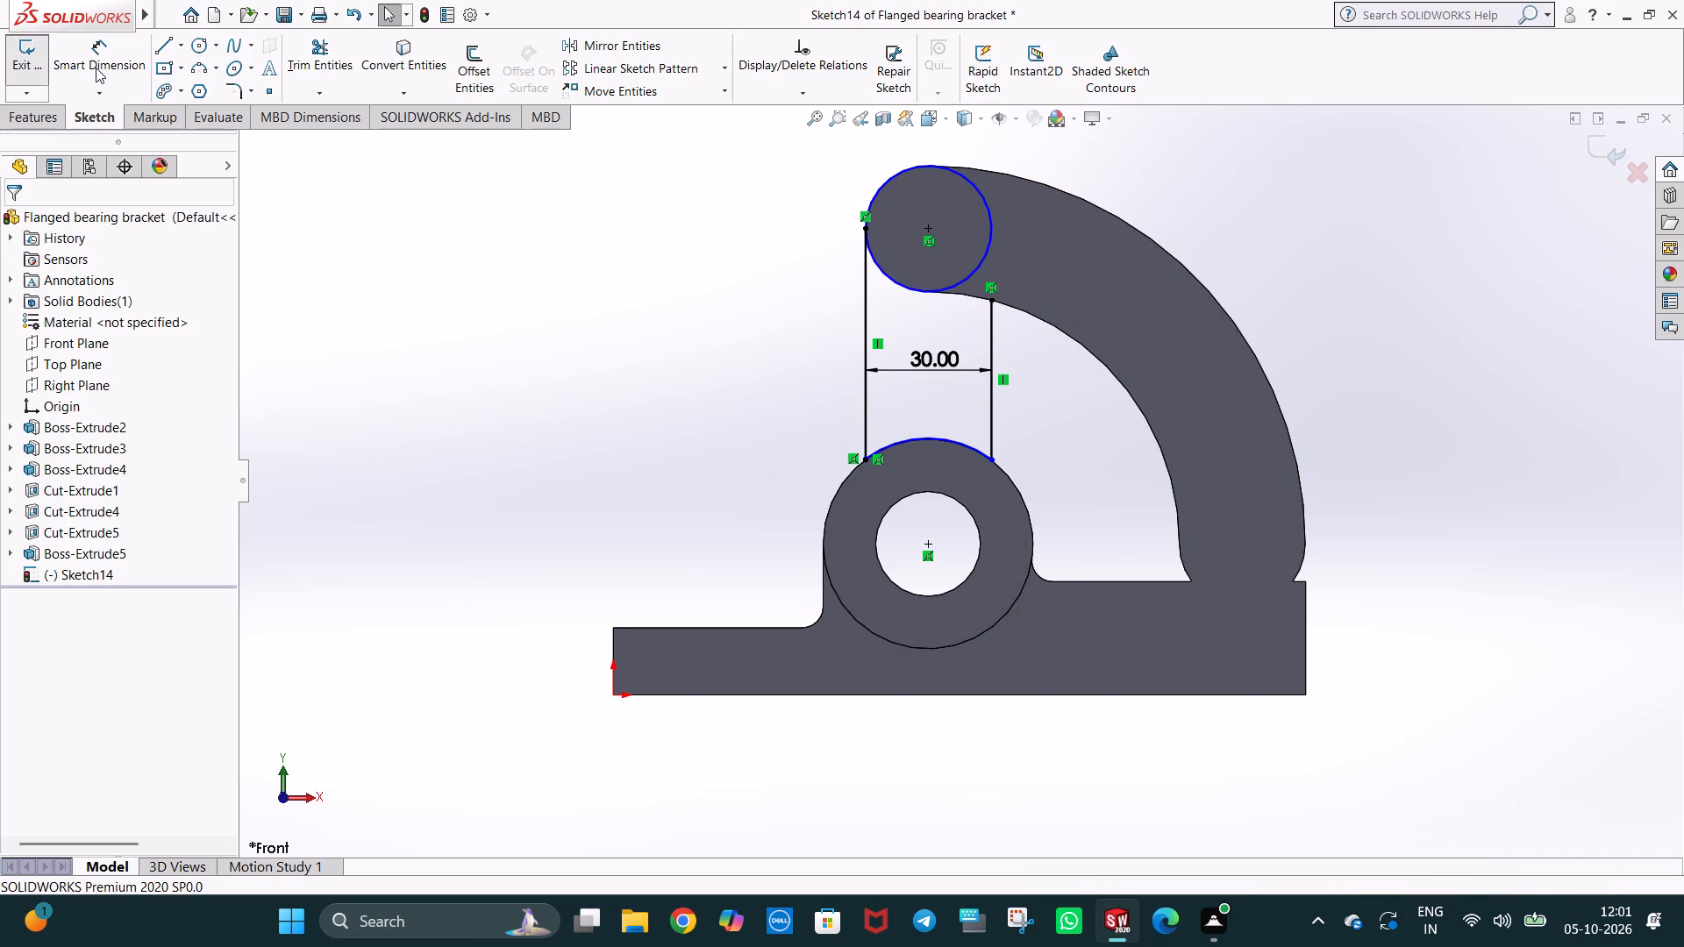
pyautogui.press('Escape')
pyautogui.hotkey('ctrl', 'z')
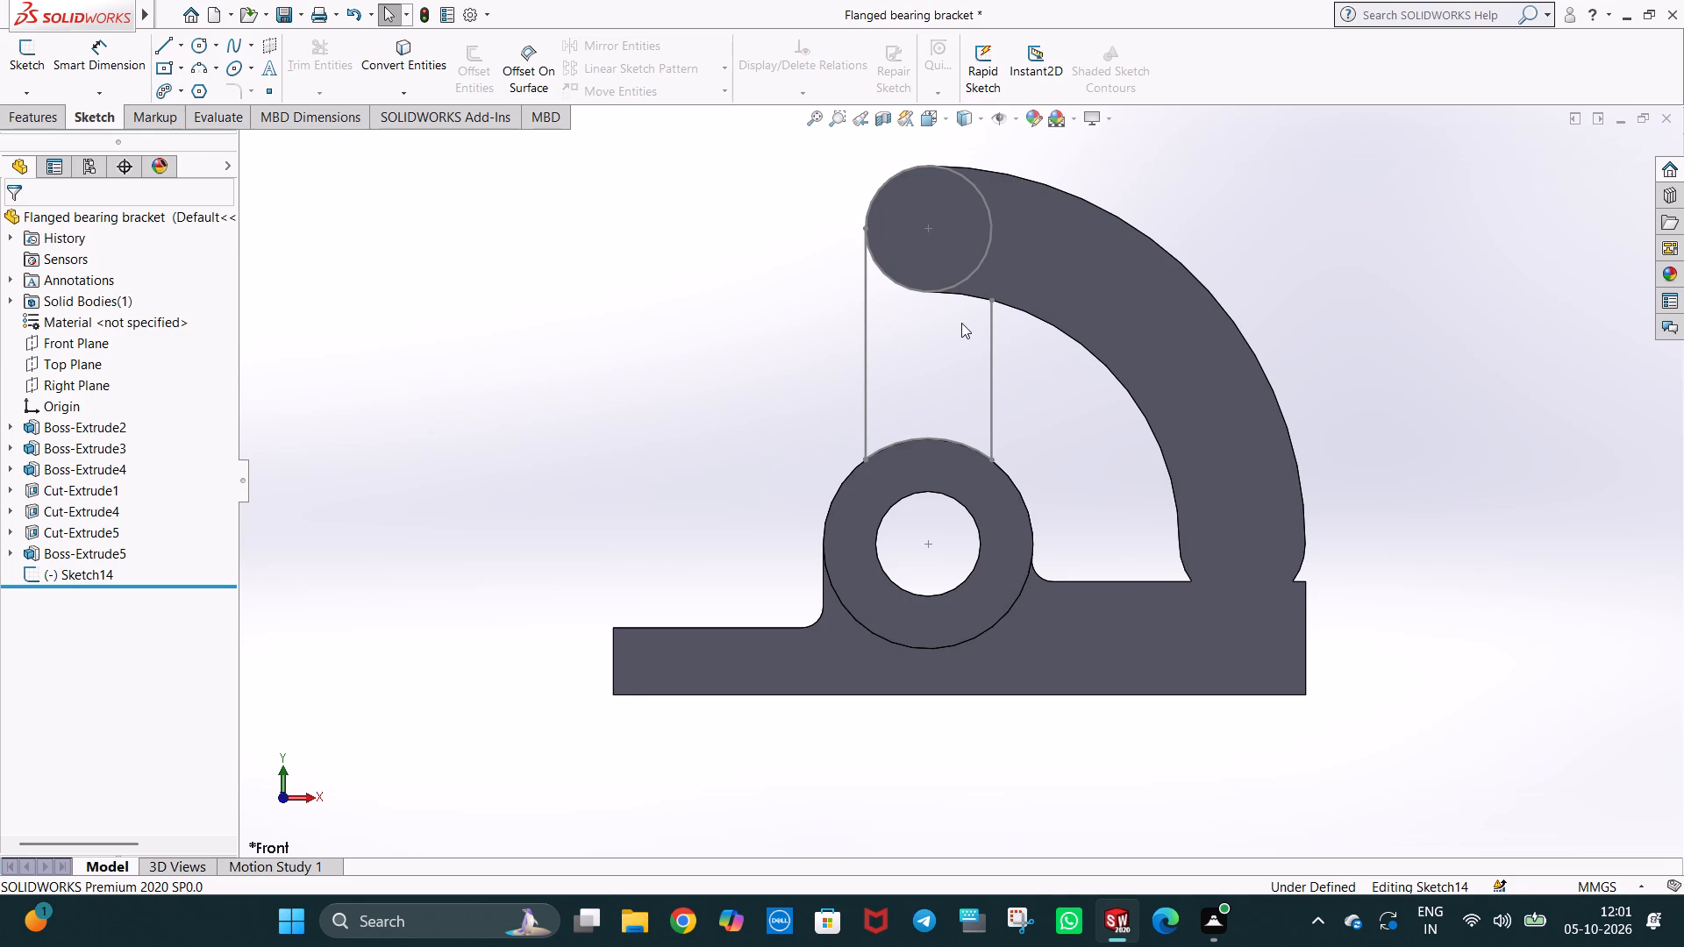
pyautogui.click(124, 51)
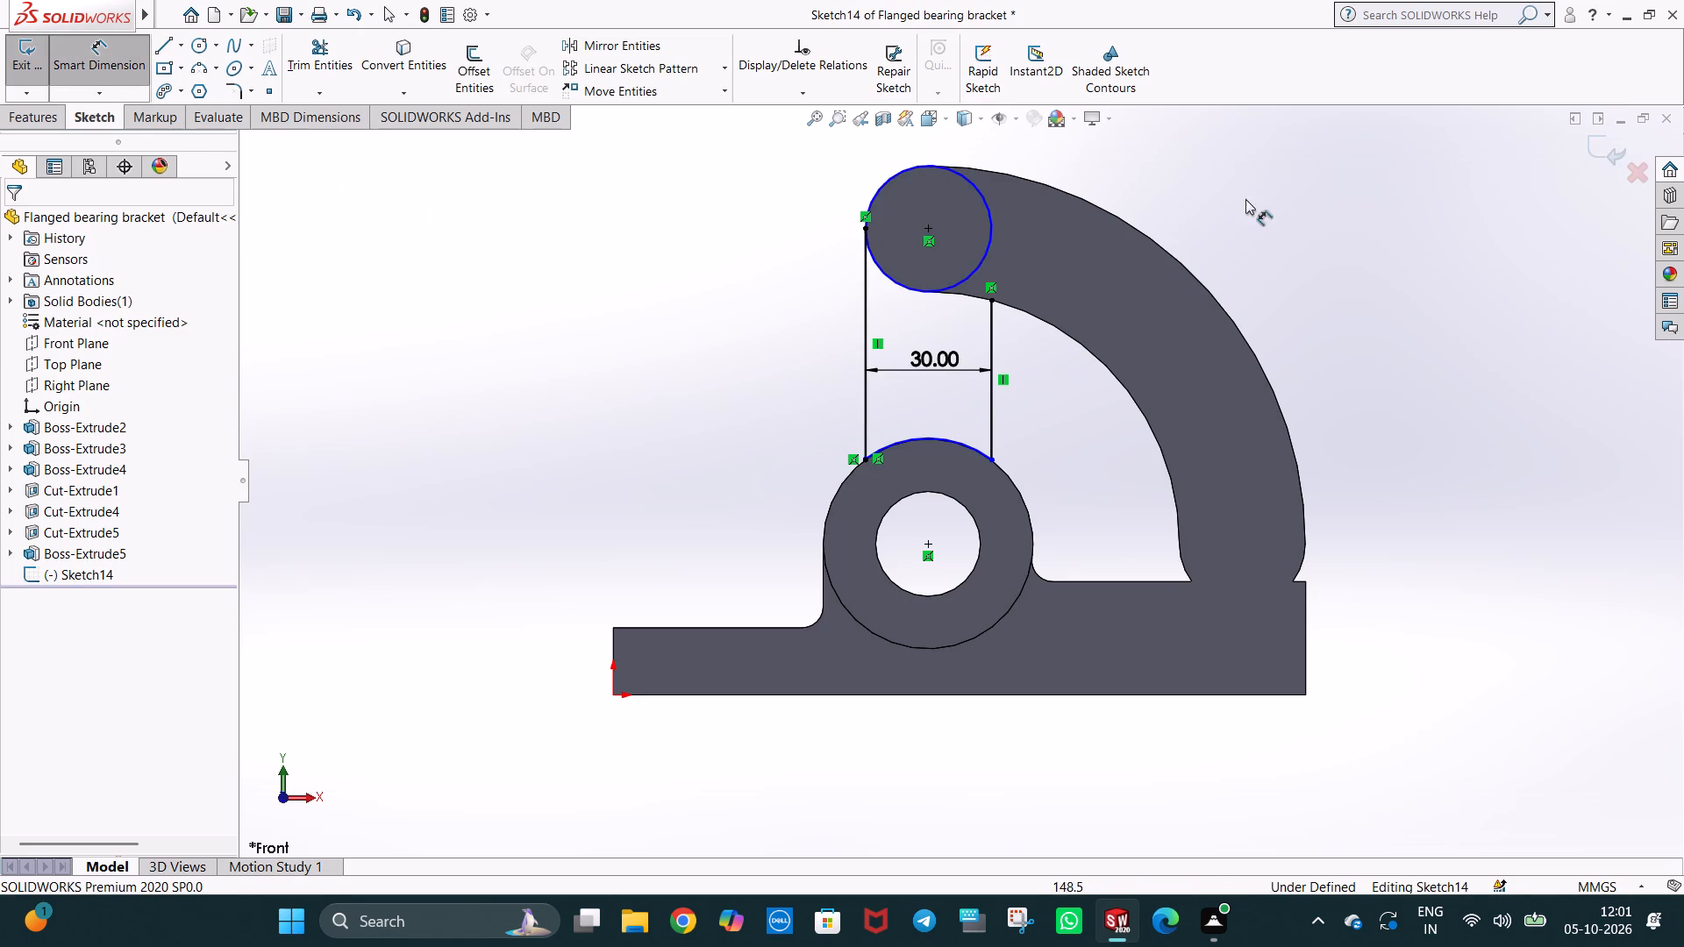
pyautogui.click(991, 219)
pyautogui.click(1034, 217)
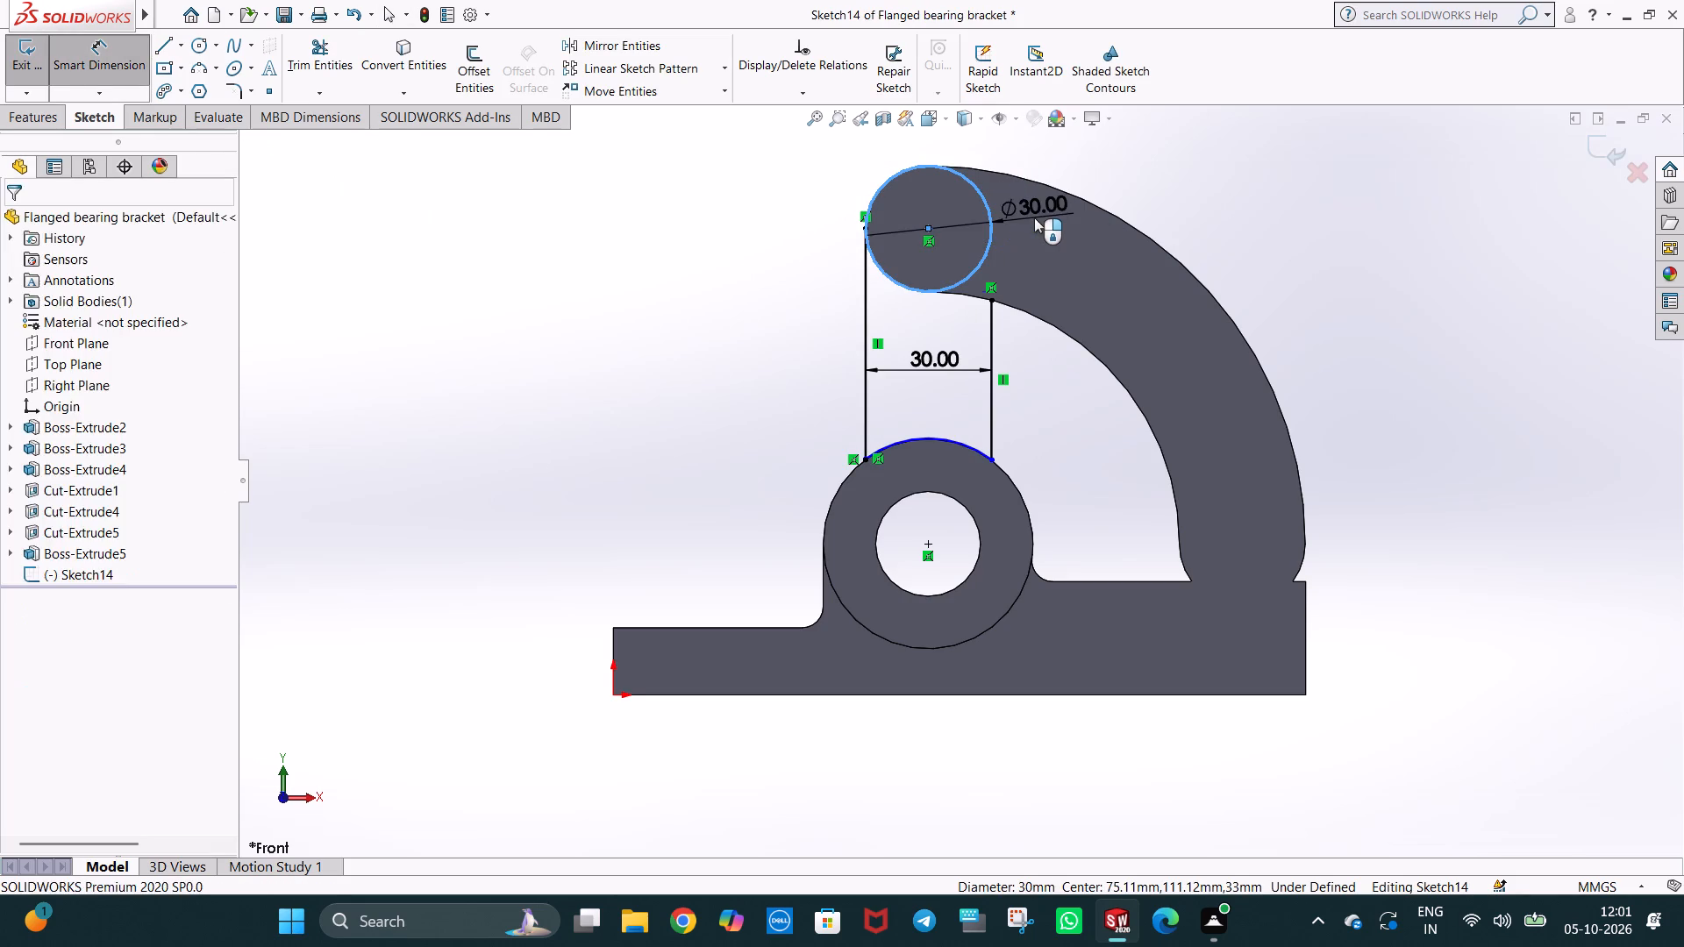
pyautogui.click(963, 189)
pyautogui.click(1244, 212)
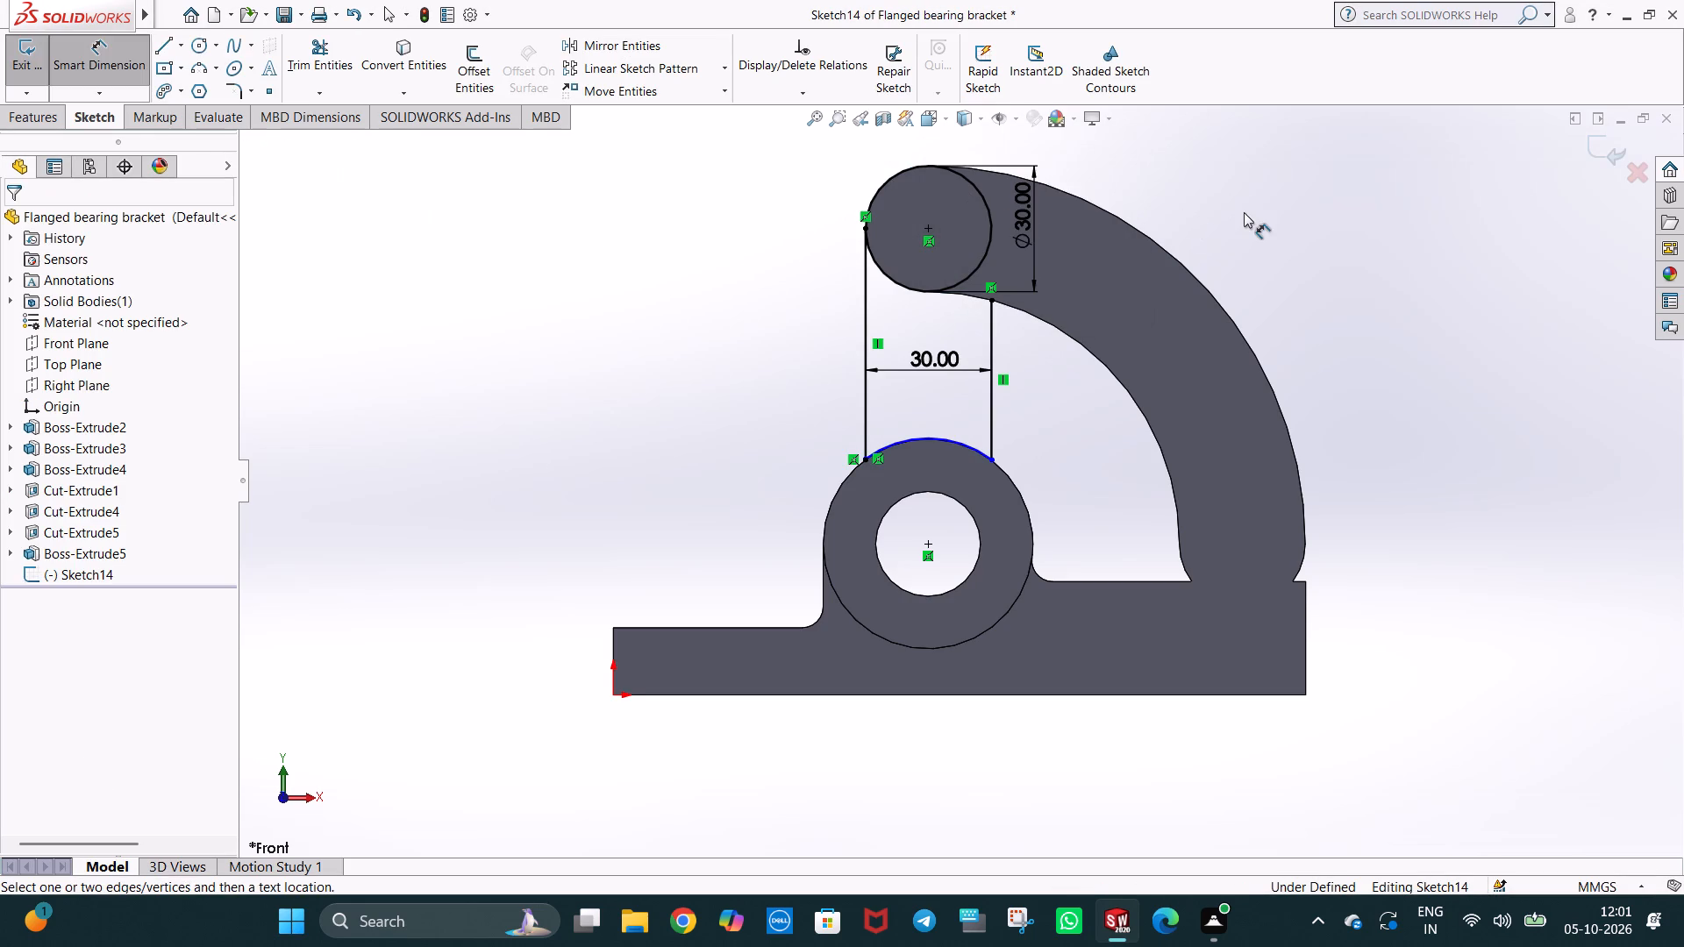
# Dimension the short arc on top of the bearing with a radius of 25 mm.
pyautogui.moveTo(965, 260); pyautogui.dragTo(967, 278, button='middle')
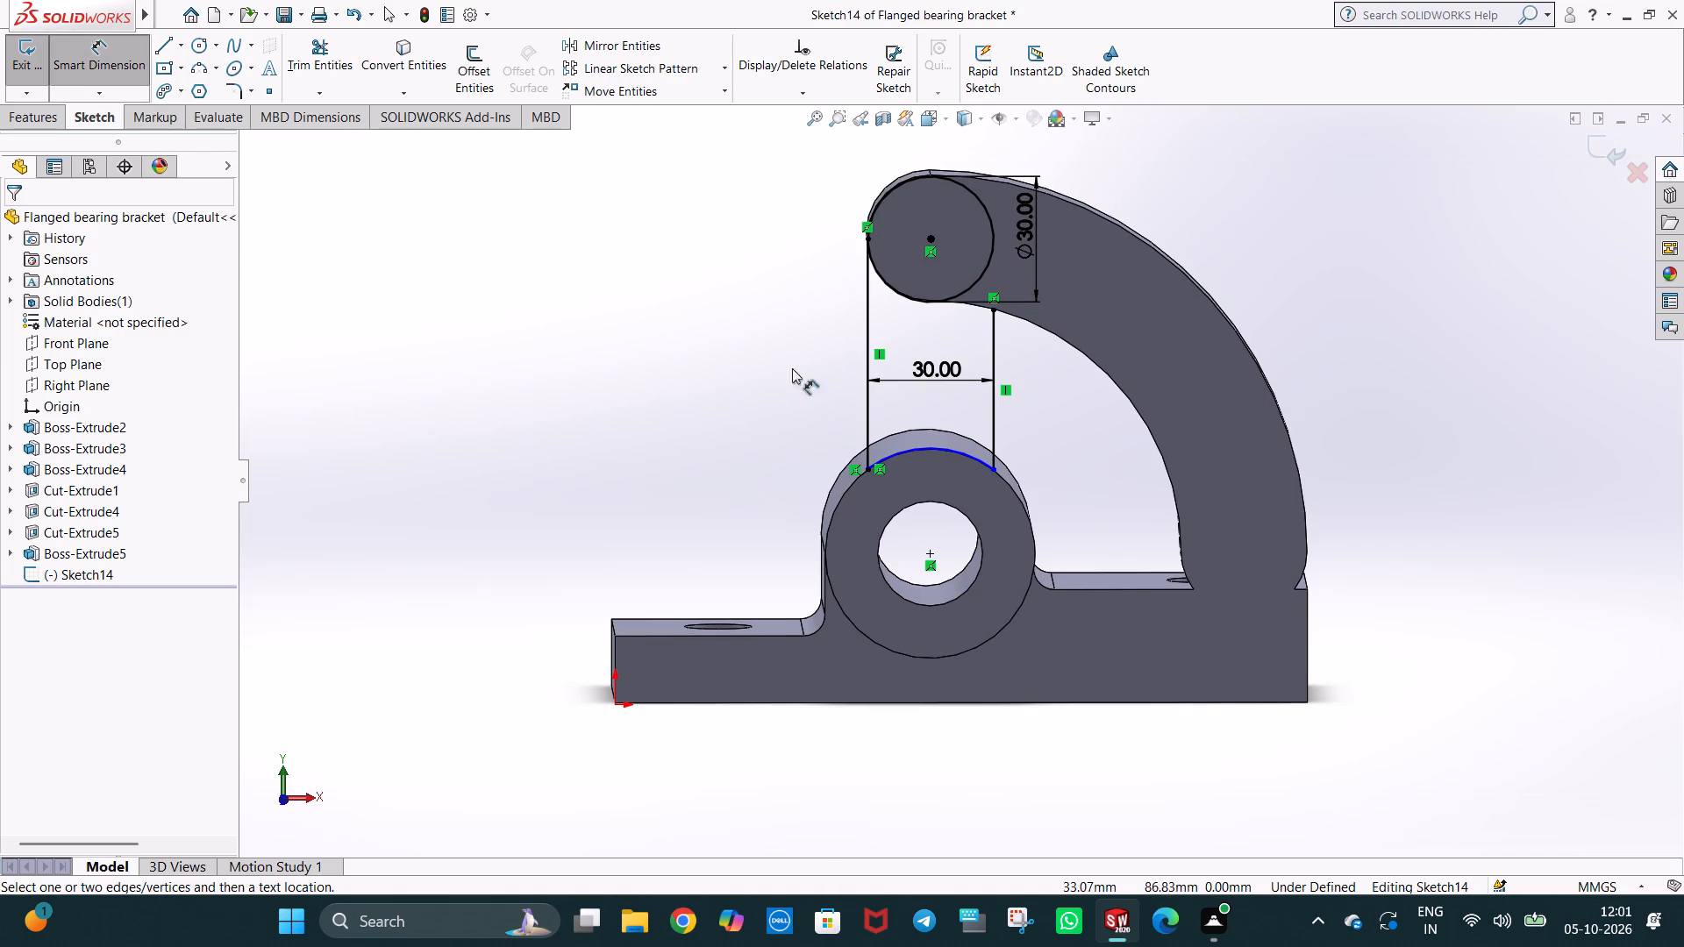
pyautogui.click(932, 453)
pyautogui.click(966, 529)
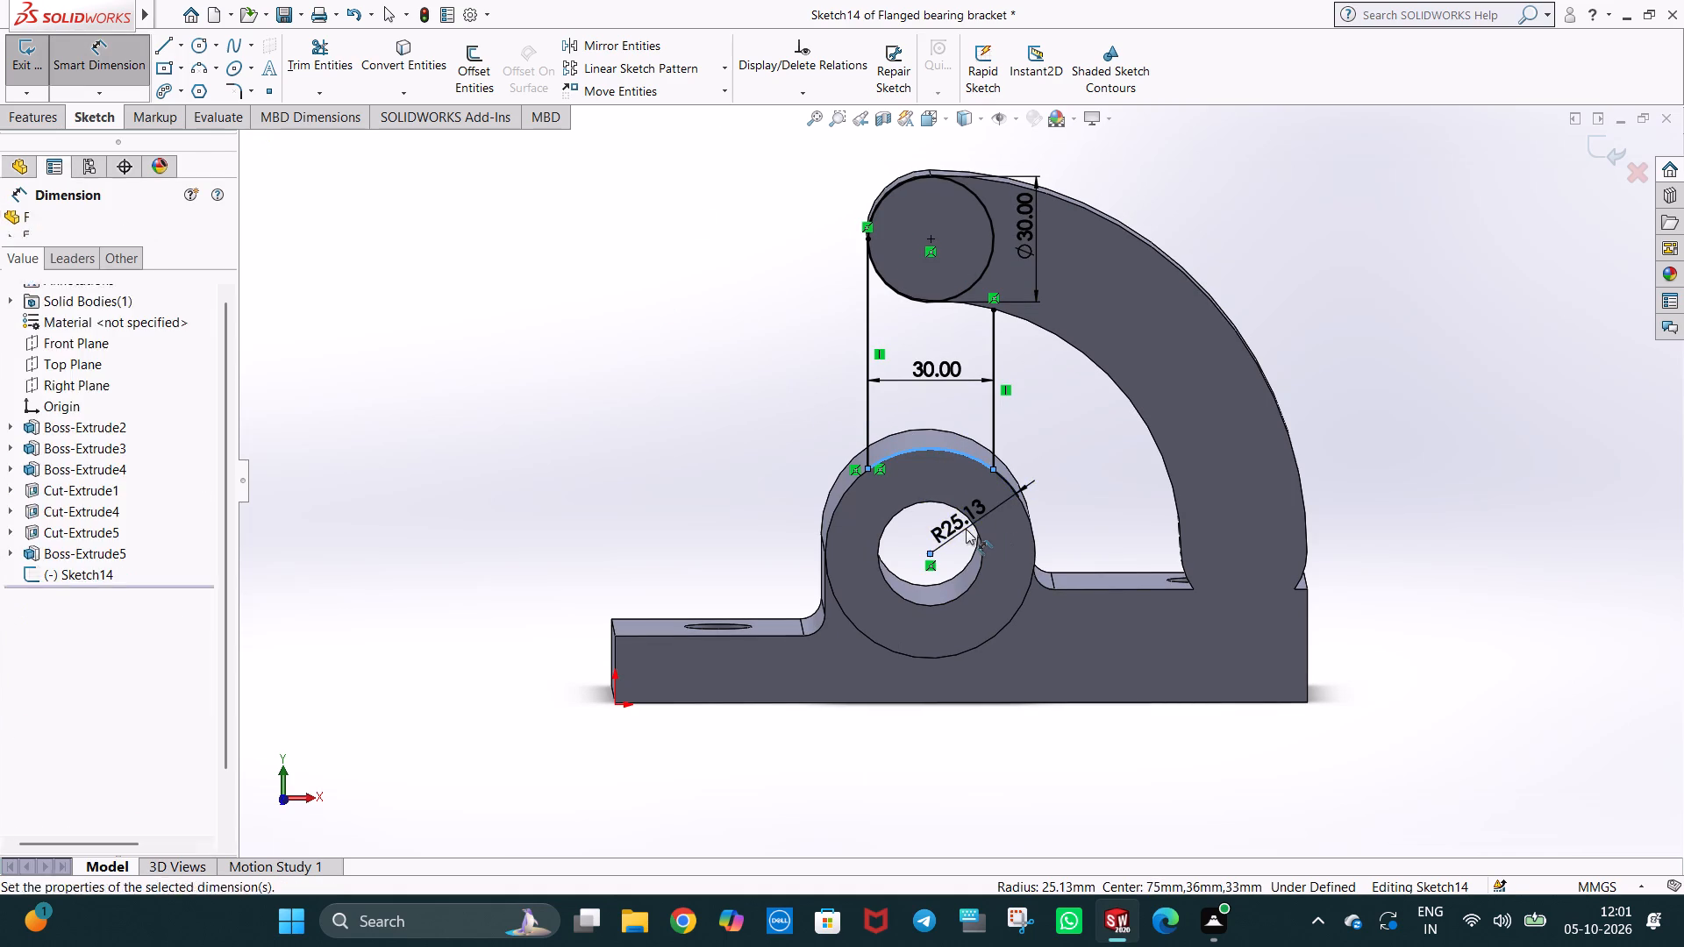
pyautogui.write('25')
pyautogui.press('Return')
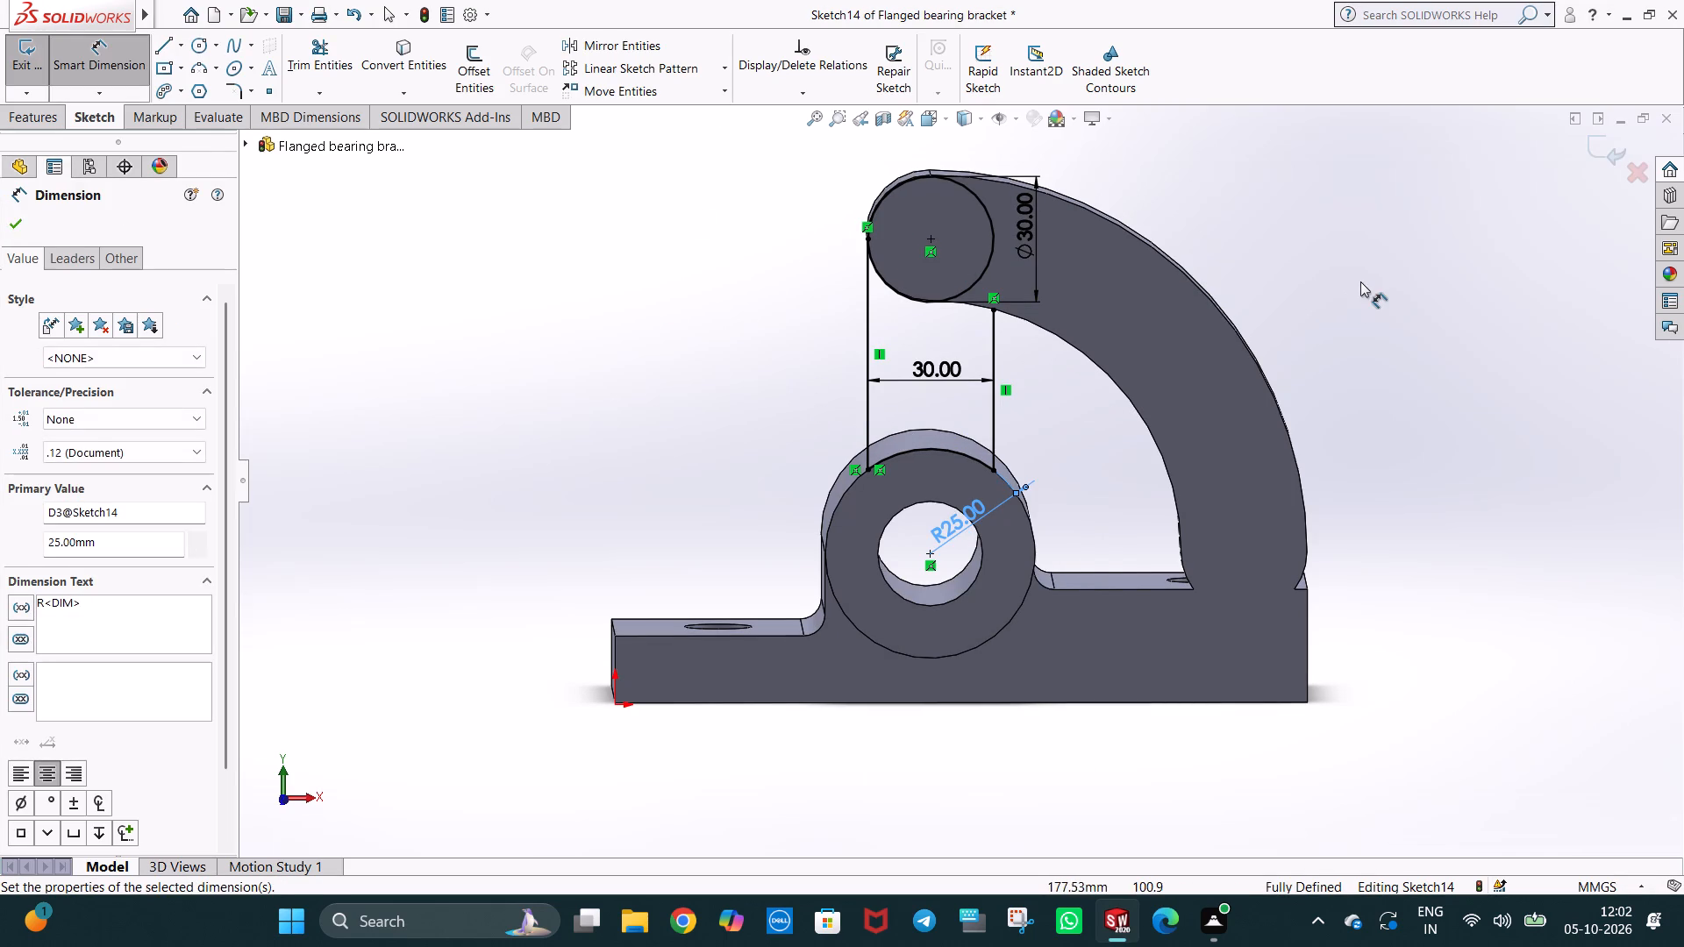
pyautogui.click(1360, 281)
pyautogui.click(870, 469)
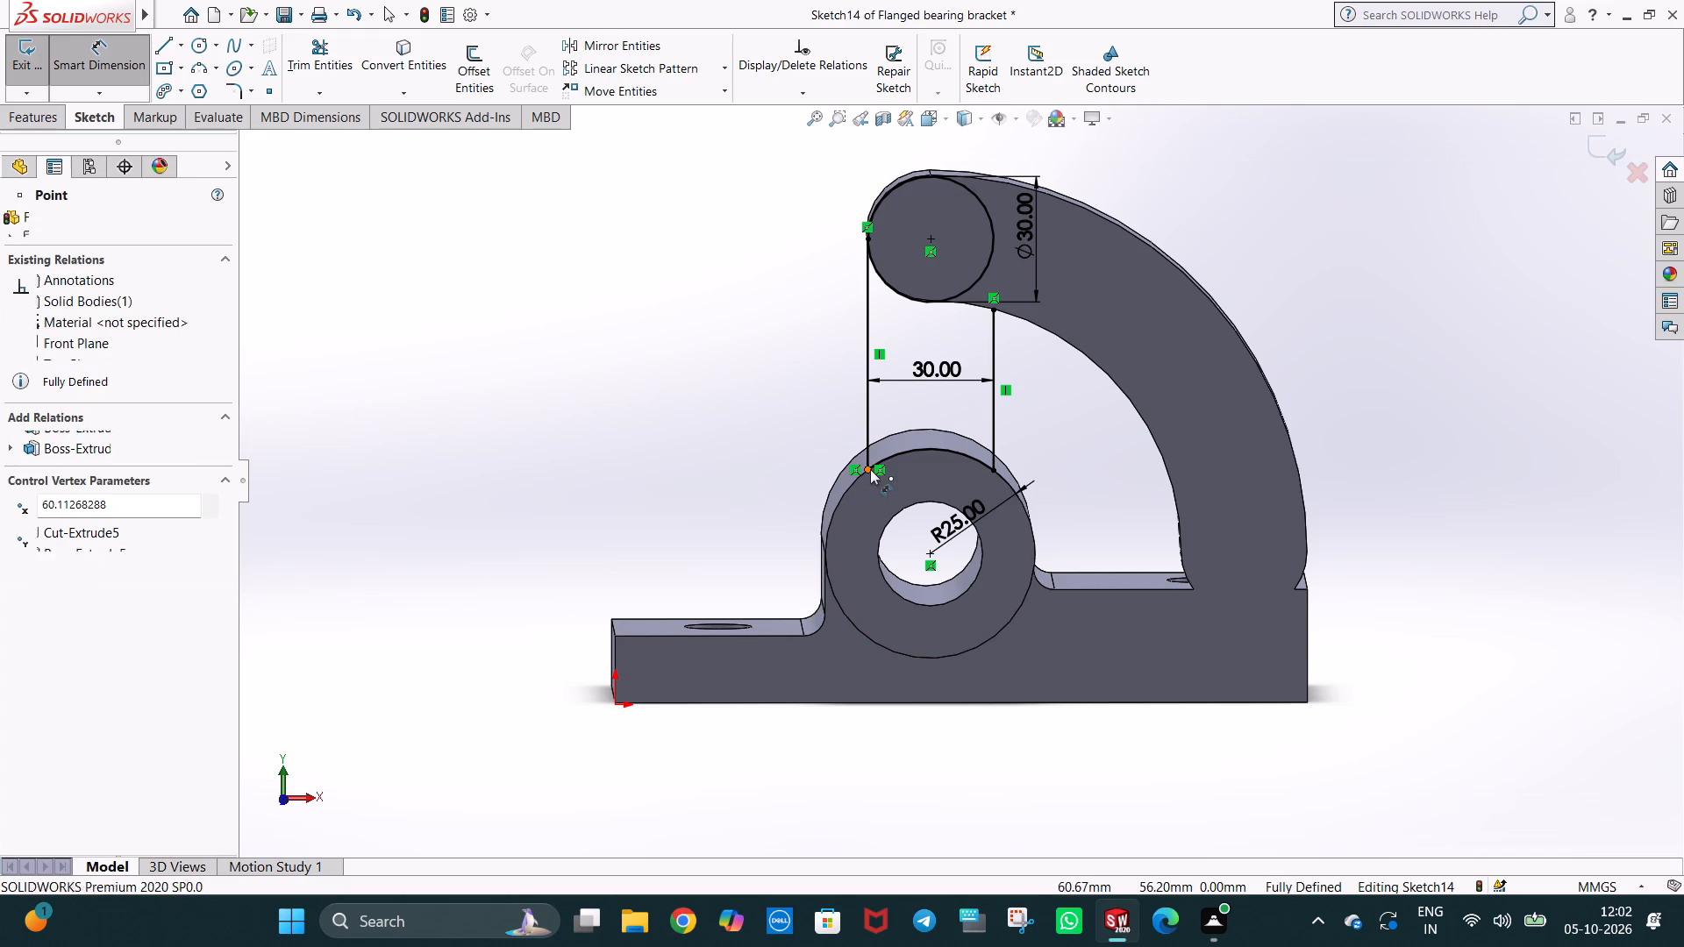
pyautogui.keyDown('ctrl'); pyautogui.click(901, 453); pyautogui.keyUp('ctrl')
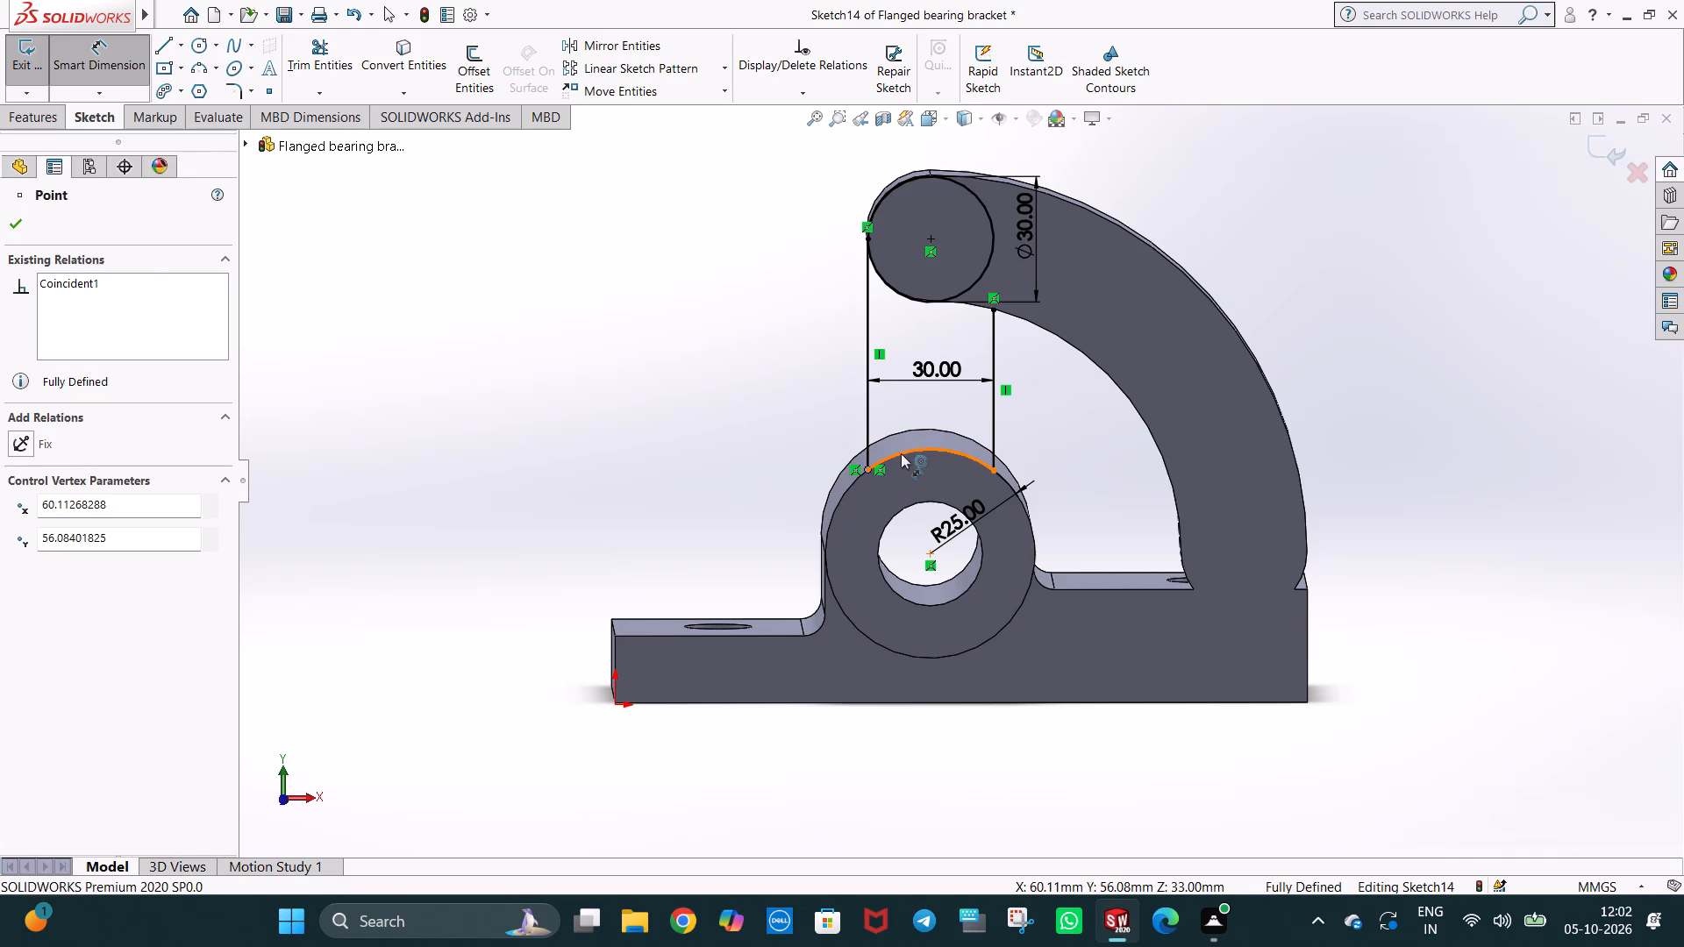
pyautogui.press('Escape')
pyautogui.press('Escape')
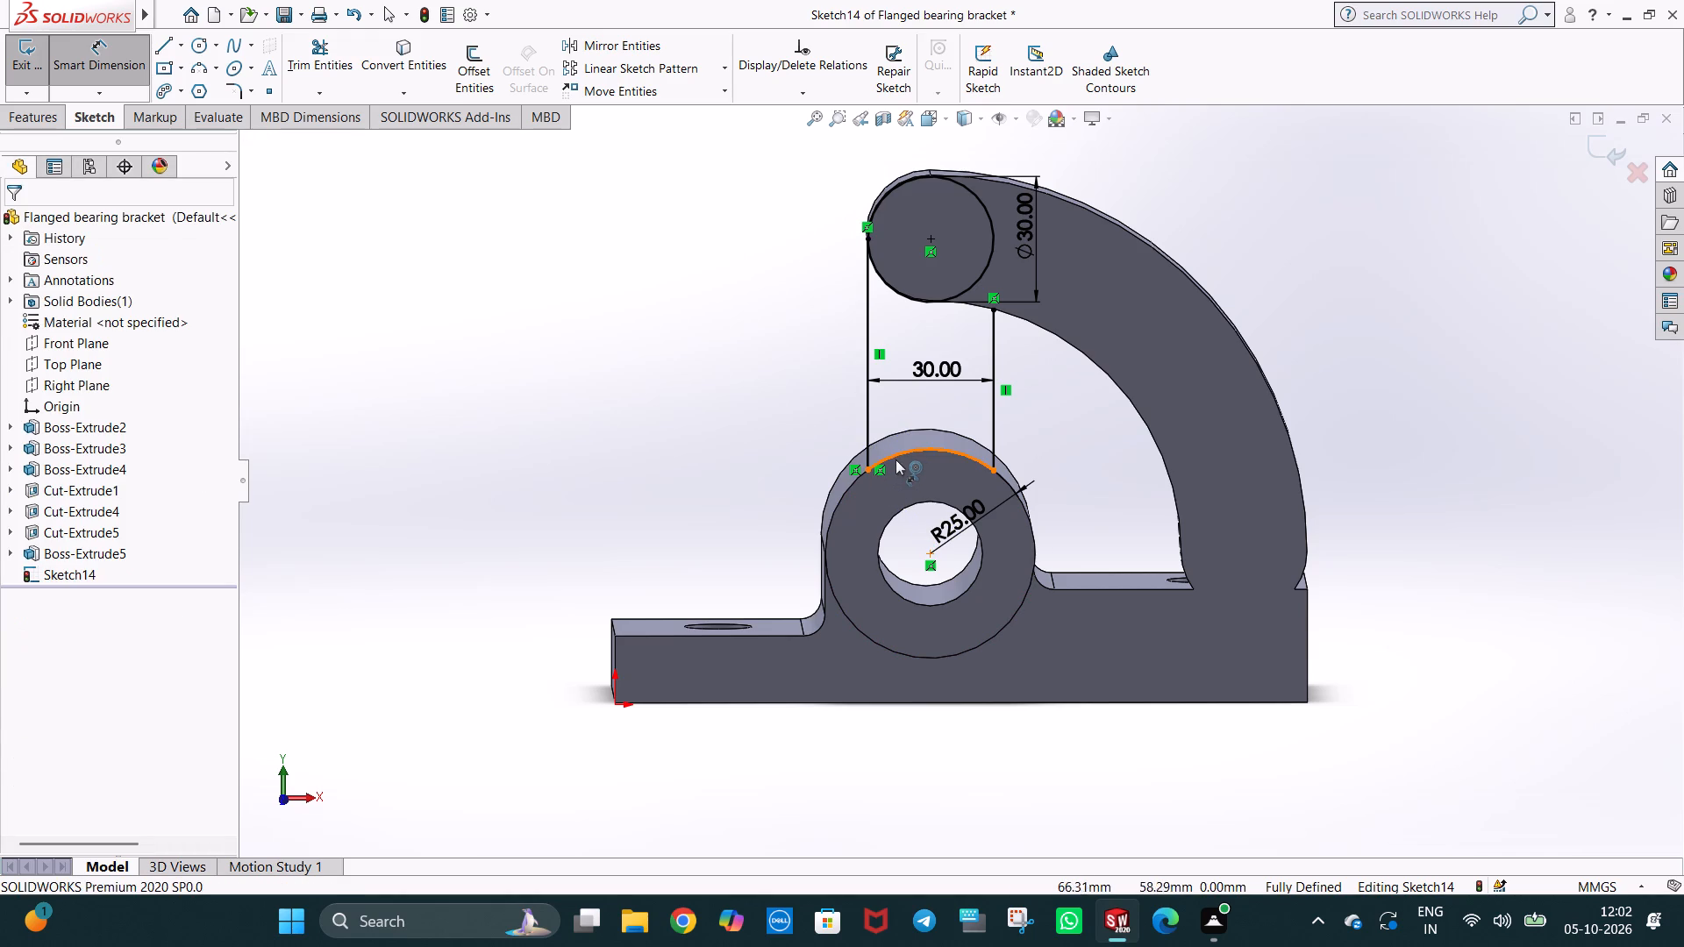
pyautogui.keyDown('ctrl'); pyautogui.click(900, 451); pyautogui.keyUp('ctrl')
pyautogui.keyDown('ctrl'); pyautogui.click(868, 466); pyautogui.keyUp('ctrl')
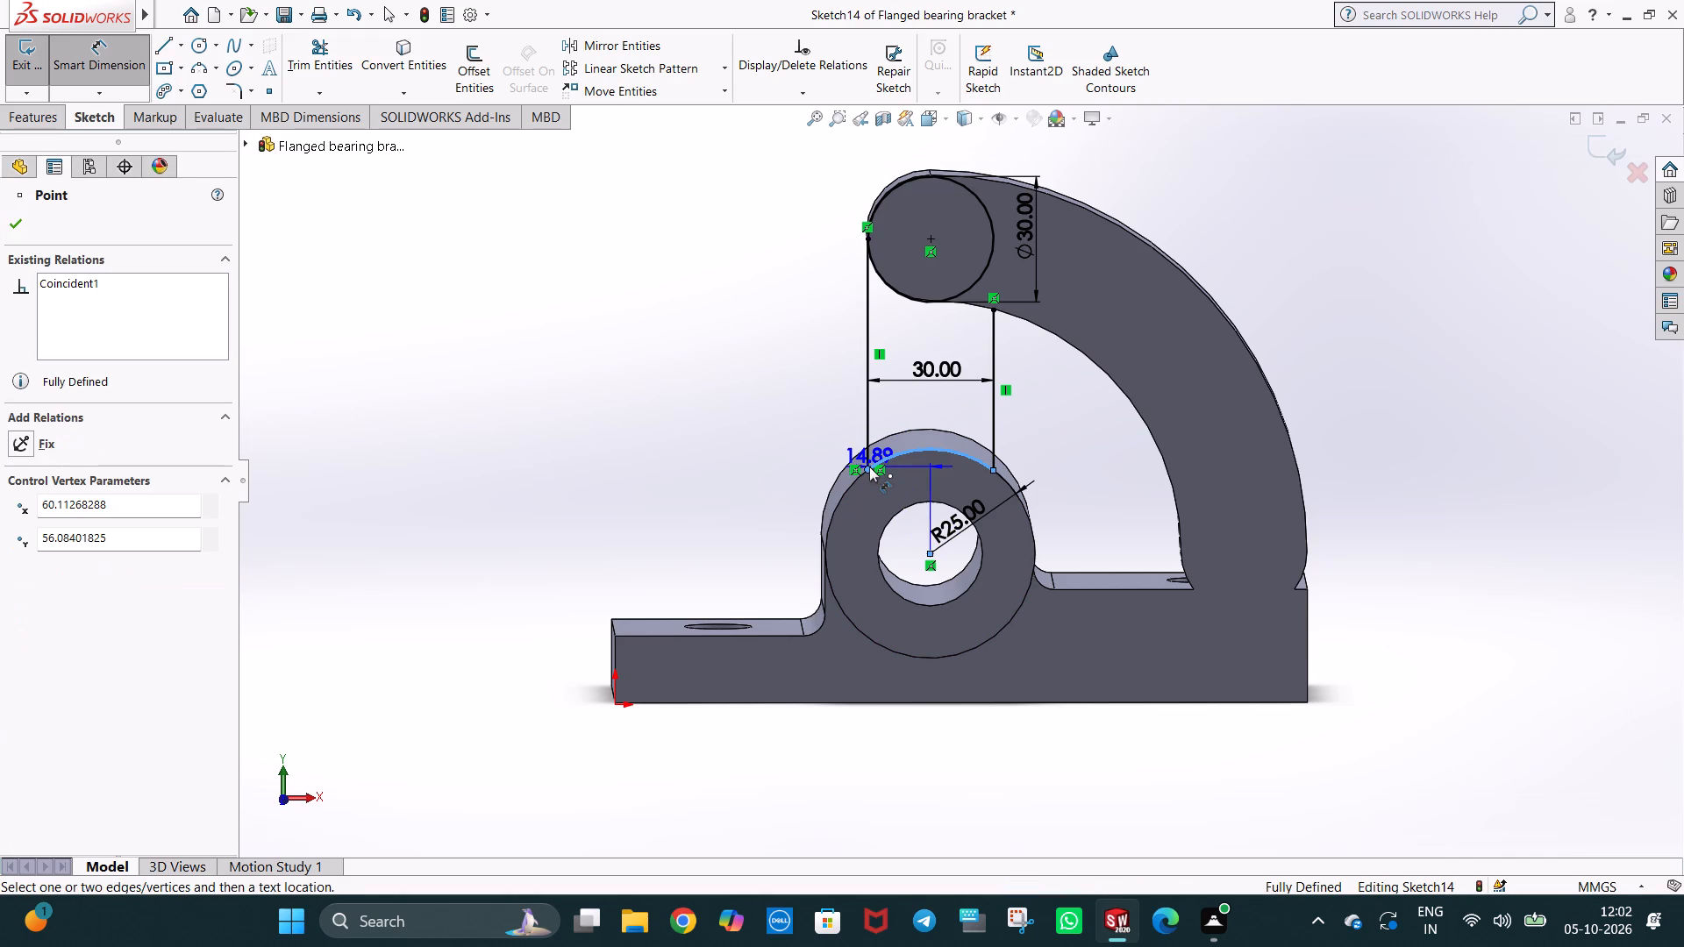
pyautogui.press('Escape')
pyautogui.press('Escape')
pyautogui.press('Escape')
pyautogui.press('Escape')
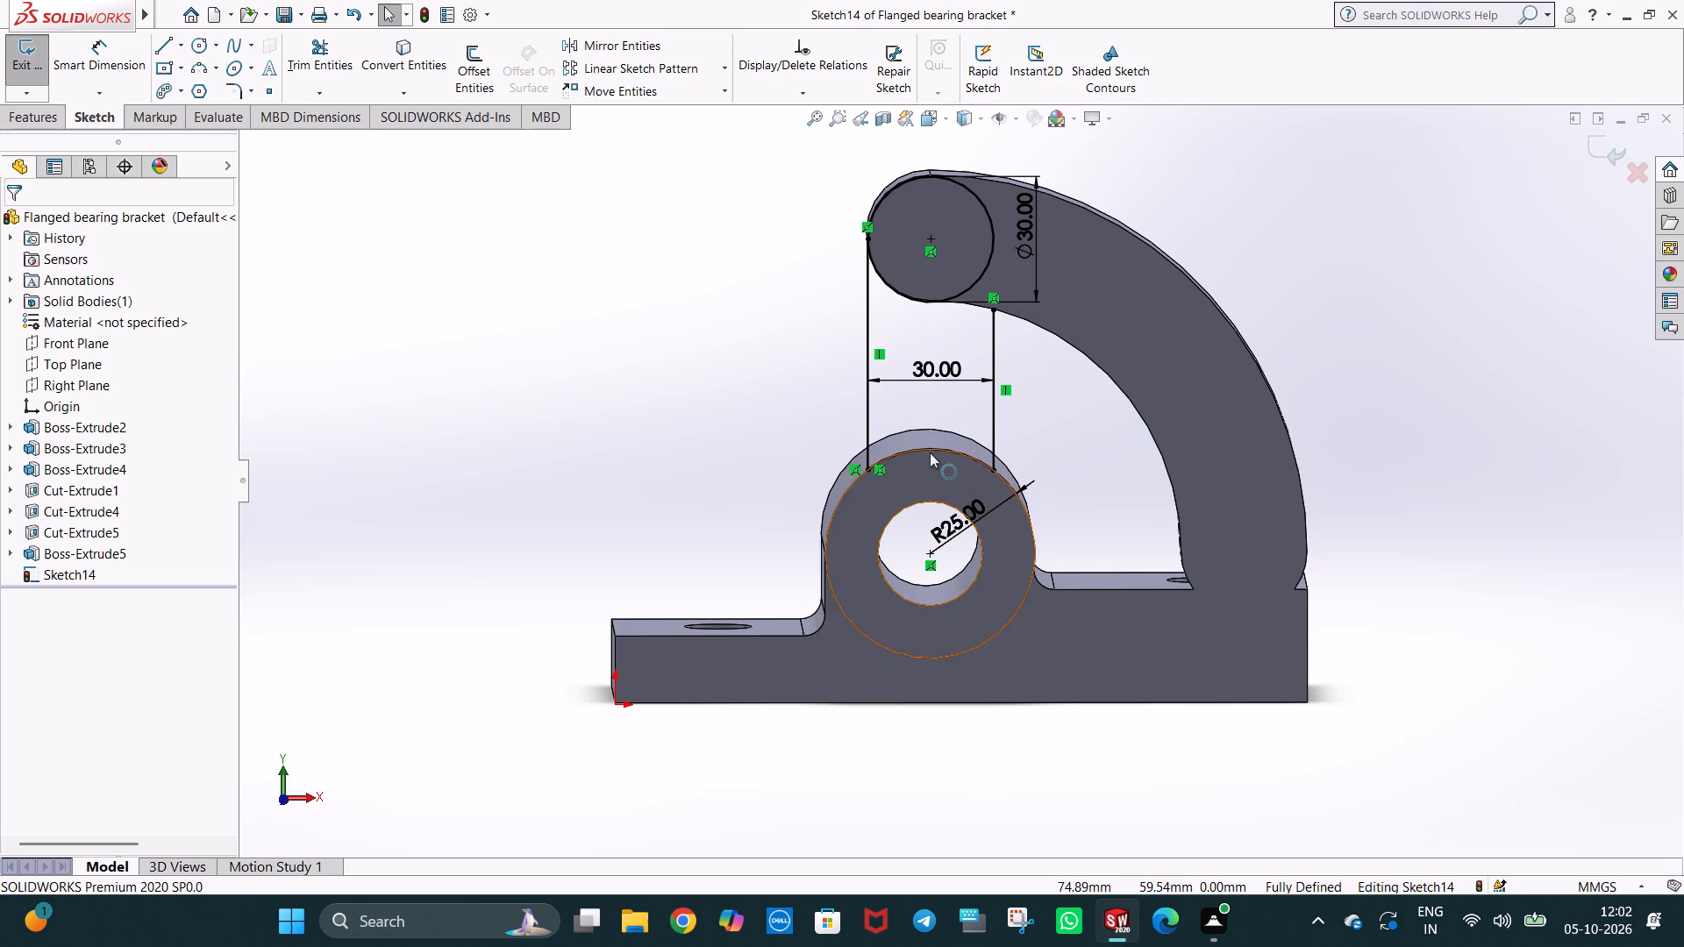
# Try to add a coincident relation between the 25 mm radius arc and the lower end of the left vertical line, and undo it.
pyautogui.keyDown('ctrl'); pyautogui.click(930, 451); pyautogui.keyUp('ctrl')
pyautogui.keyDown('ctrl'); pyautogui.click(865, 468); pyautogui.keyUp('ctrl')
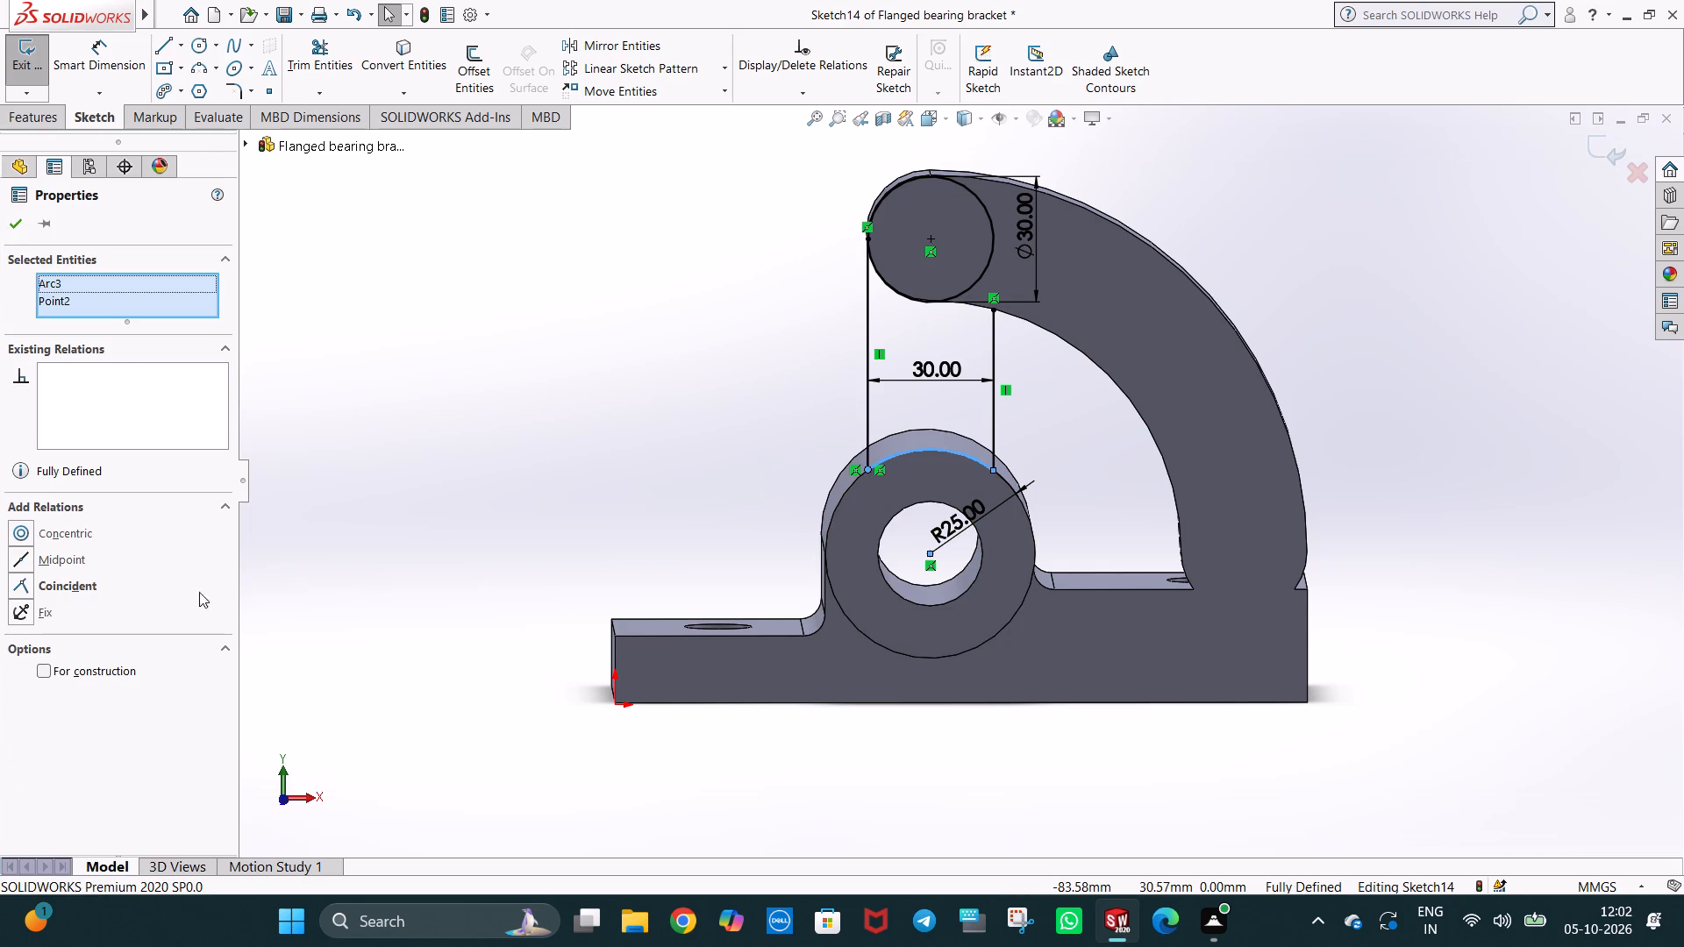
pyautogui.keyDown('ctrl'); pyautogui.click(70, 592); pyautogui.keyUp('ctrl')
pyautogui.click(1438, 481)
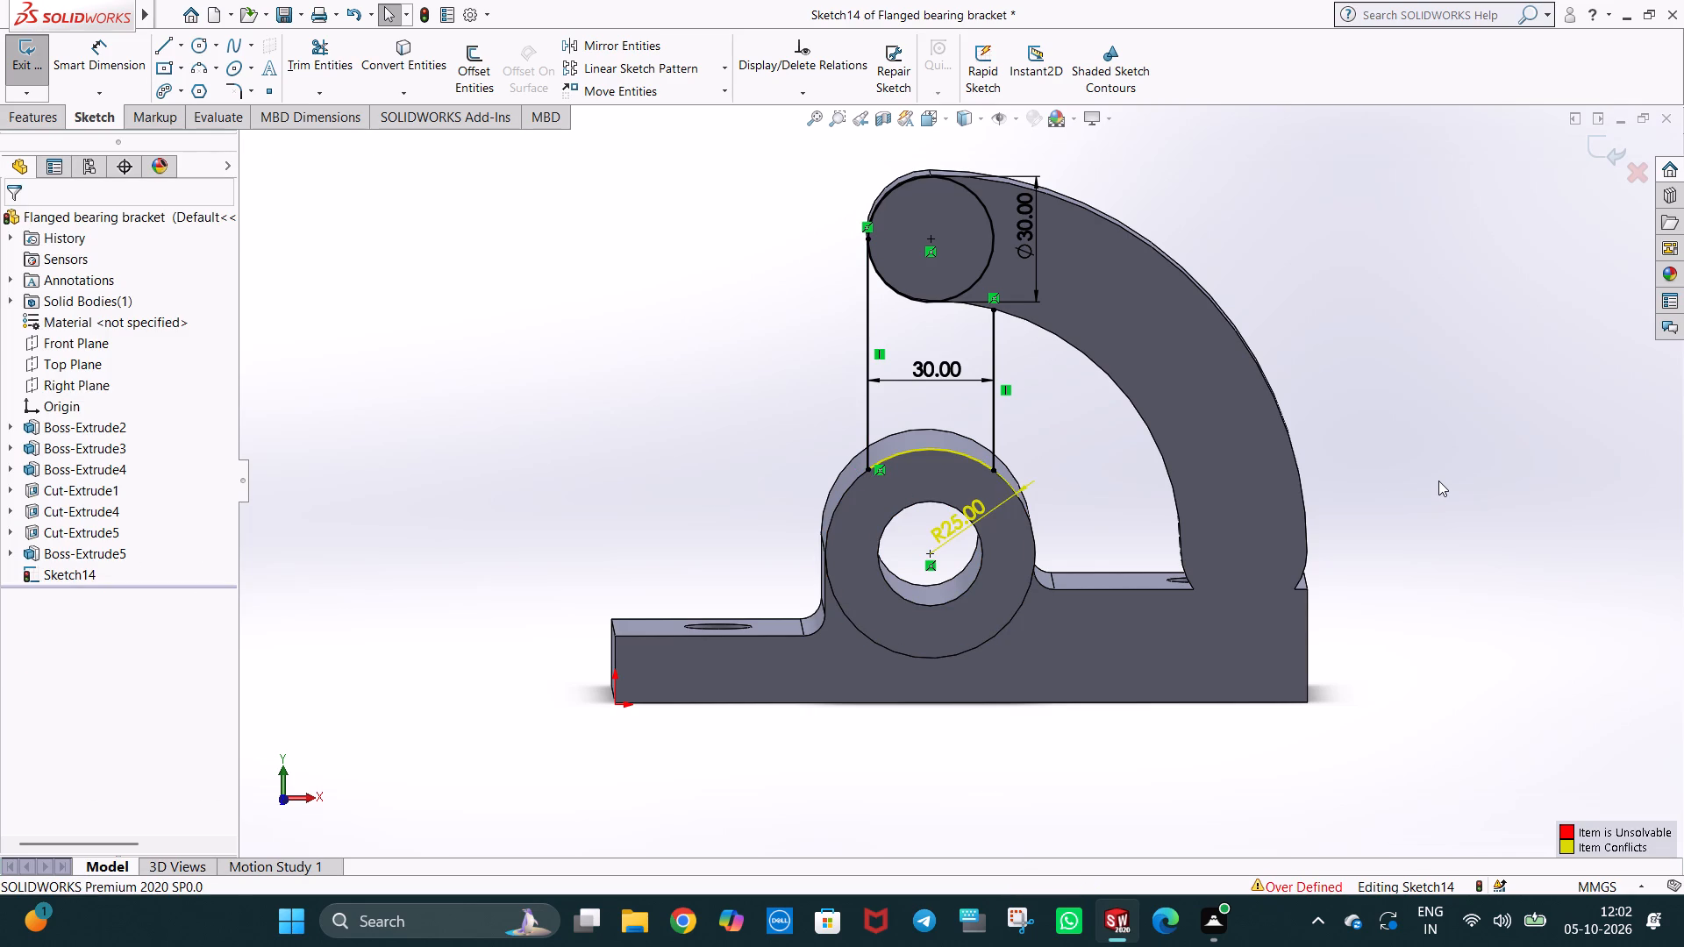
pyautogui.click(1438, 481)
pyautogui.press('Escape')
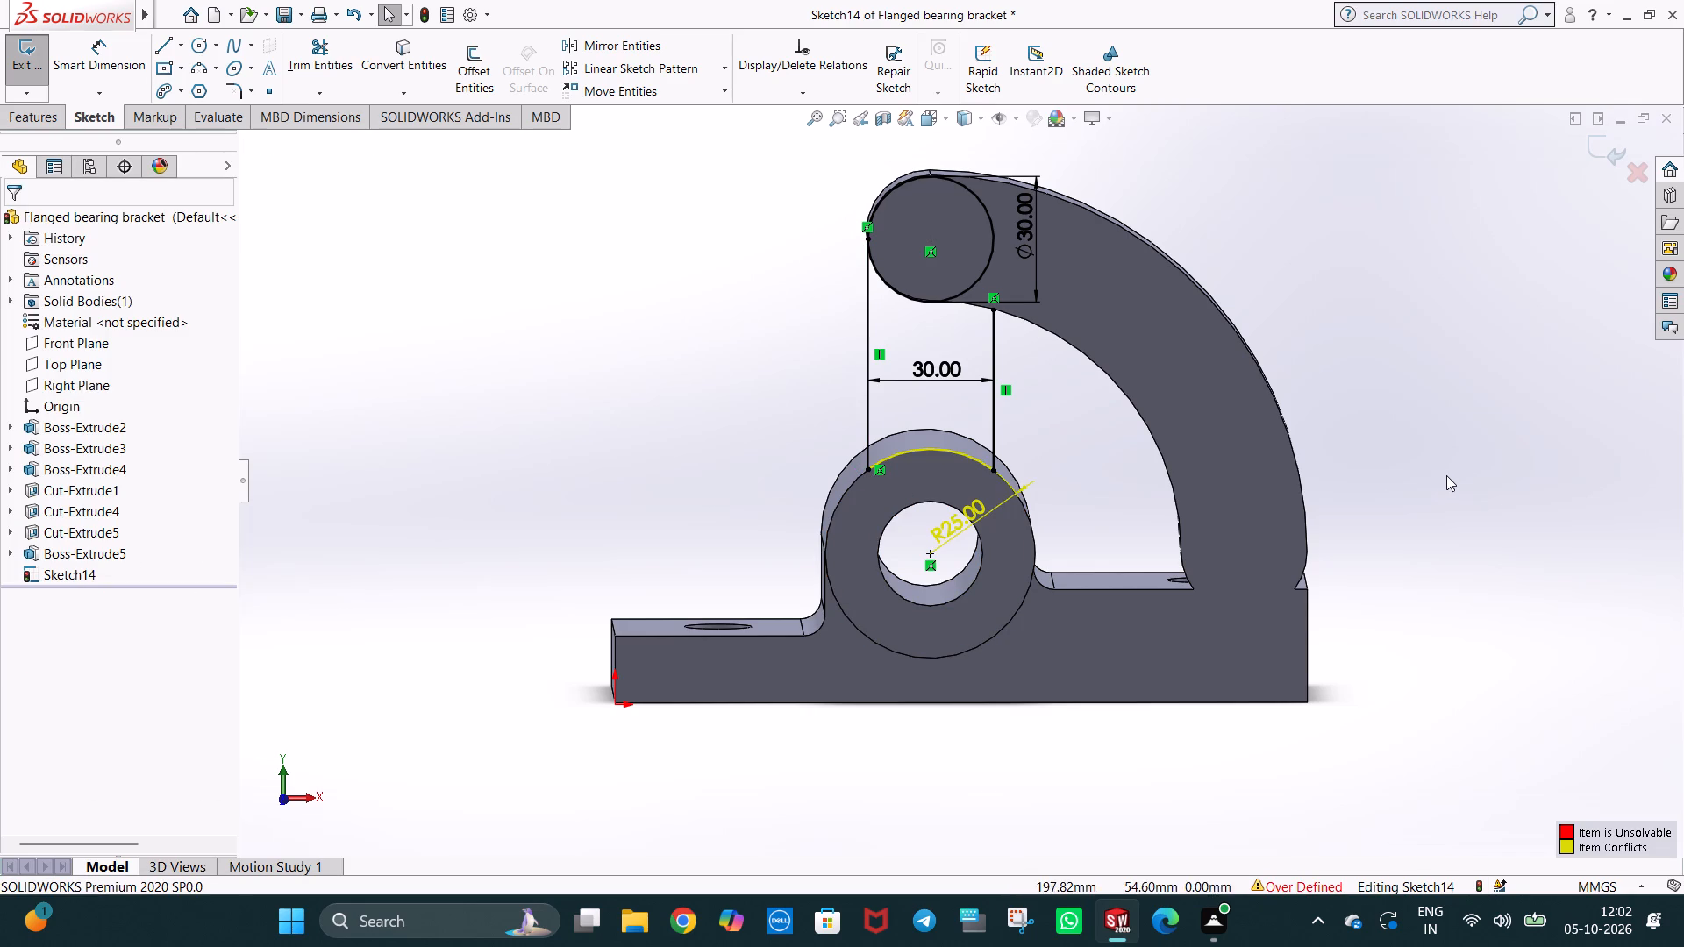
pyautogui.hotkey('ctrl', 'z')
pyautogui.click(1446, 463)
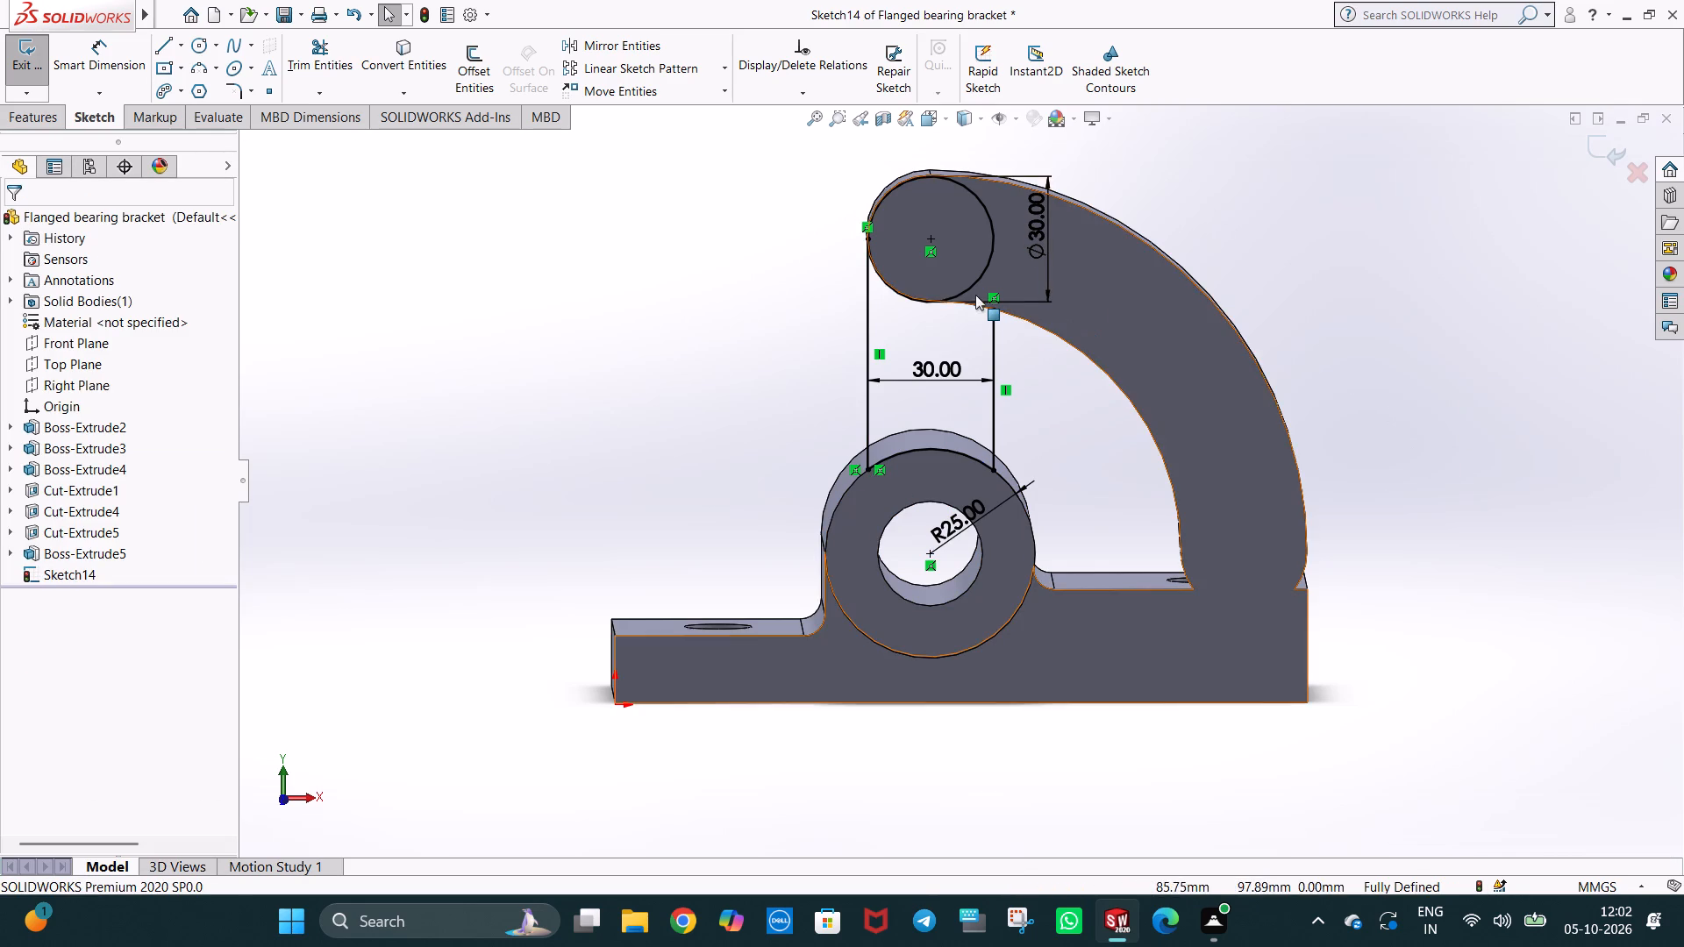
# Sketch a circle about 9 mm in radius centred on the bearing bore's centre.
pyautogui.scroll(1, 960, 561)
pyautogui.moveTo(960, 561); pyautogui.dragTo(951, 512, button='middle')
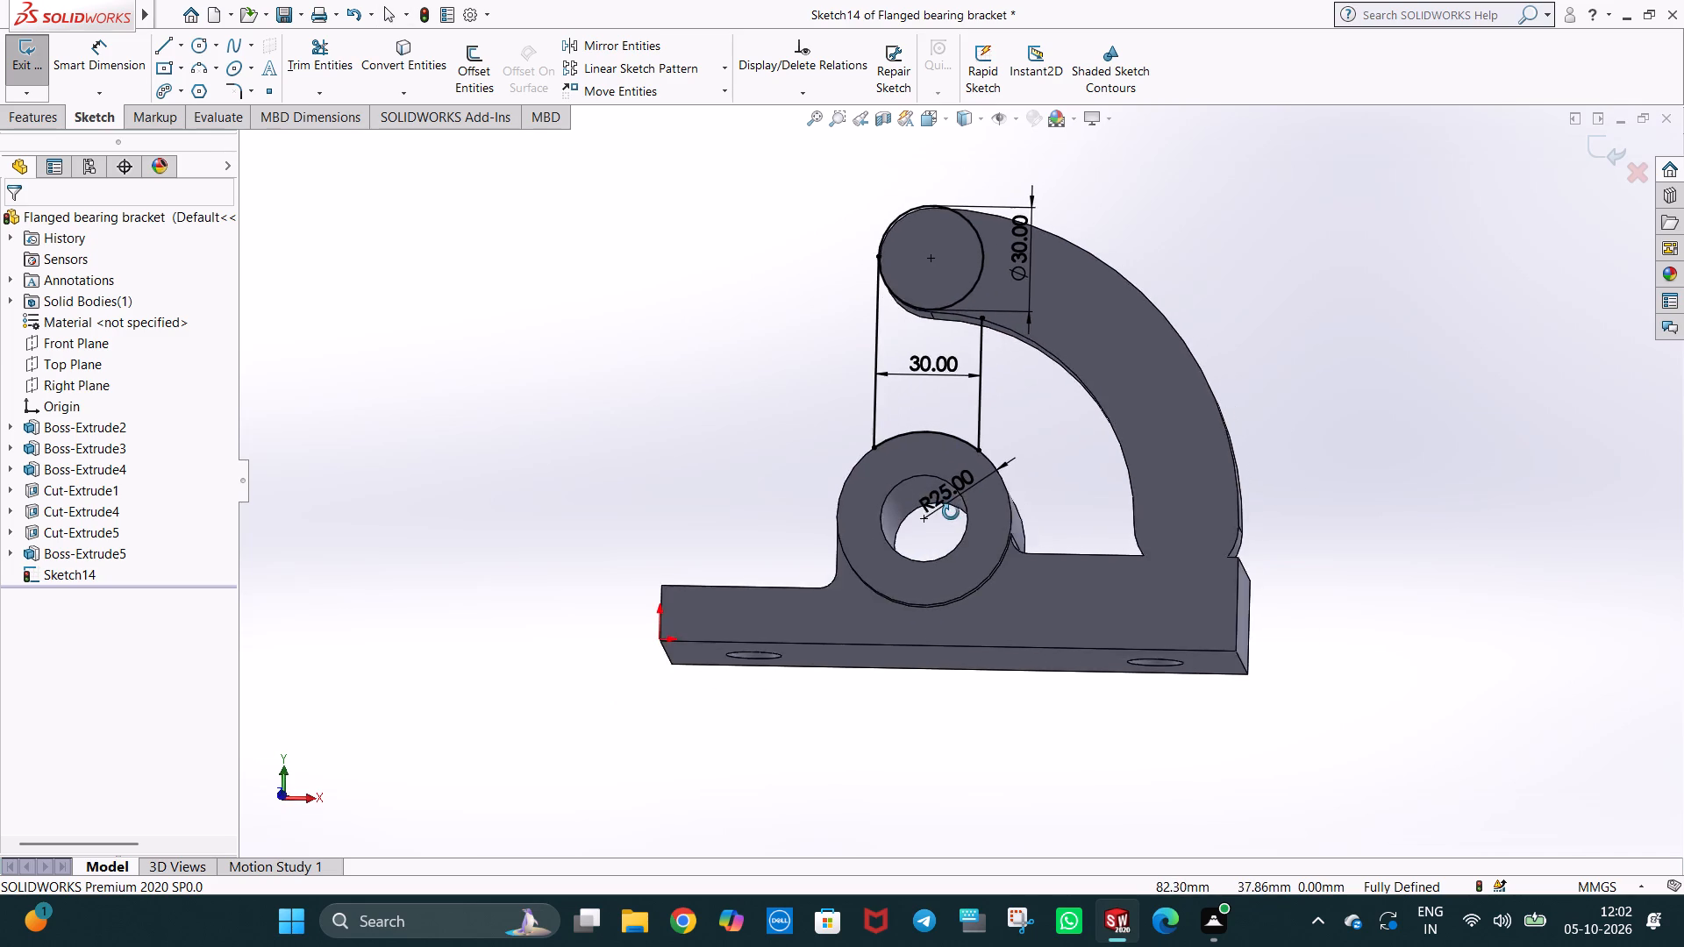
pyautogui.moveTo(951, 512); pyautogui.dragTo(940, 654, button='middle')
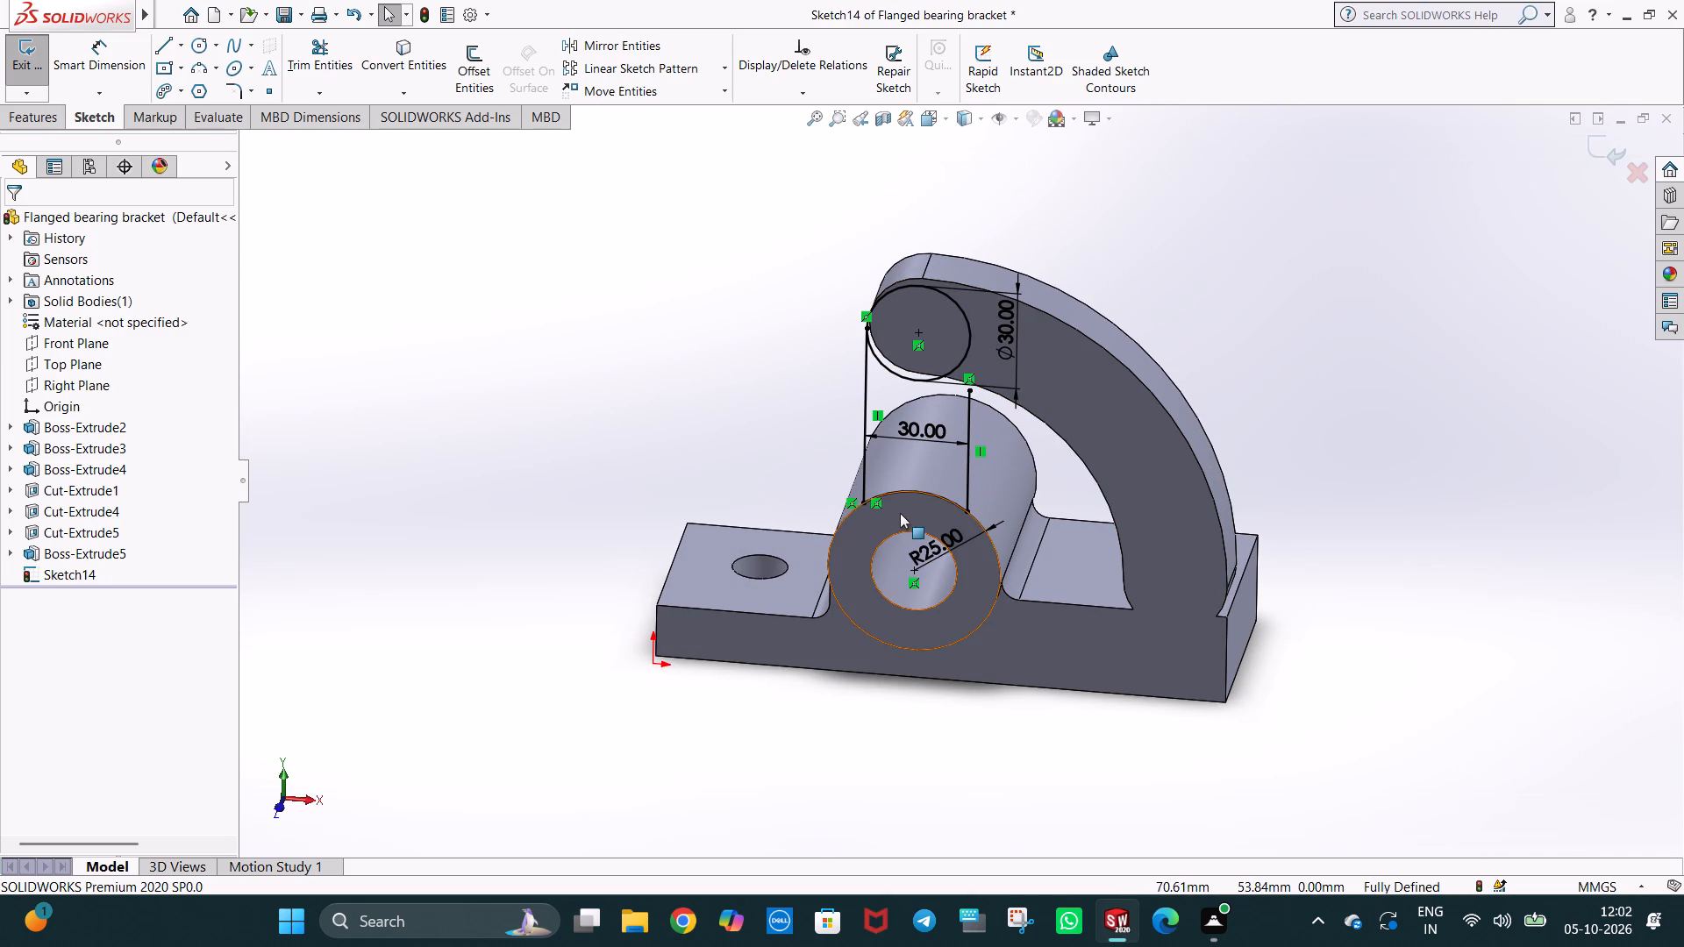
pyautogui.scroll(-1, 900, 513)
pyautogui.hotkey('ctrl', '1')
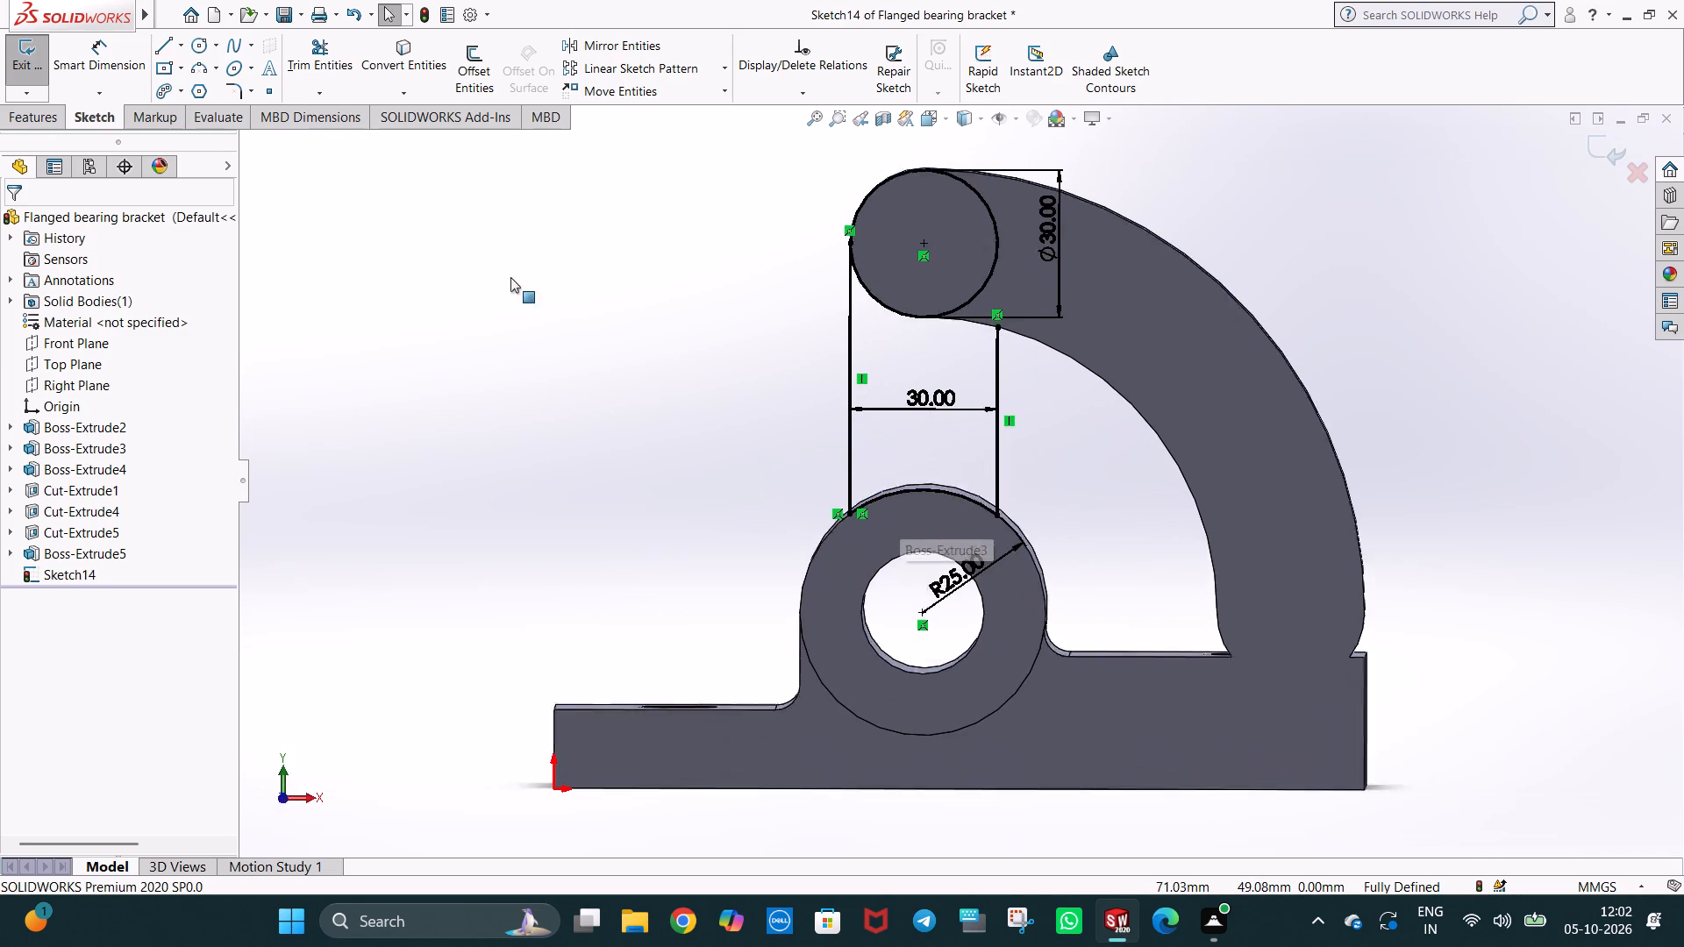
pyautogui.click(194, 43)
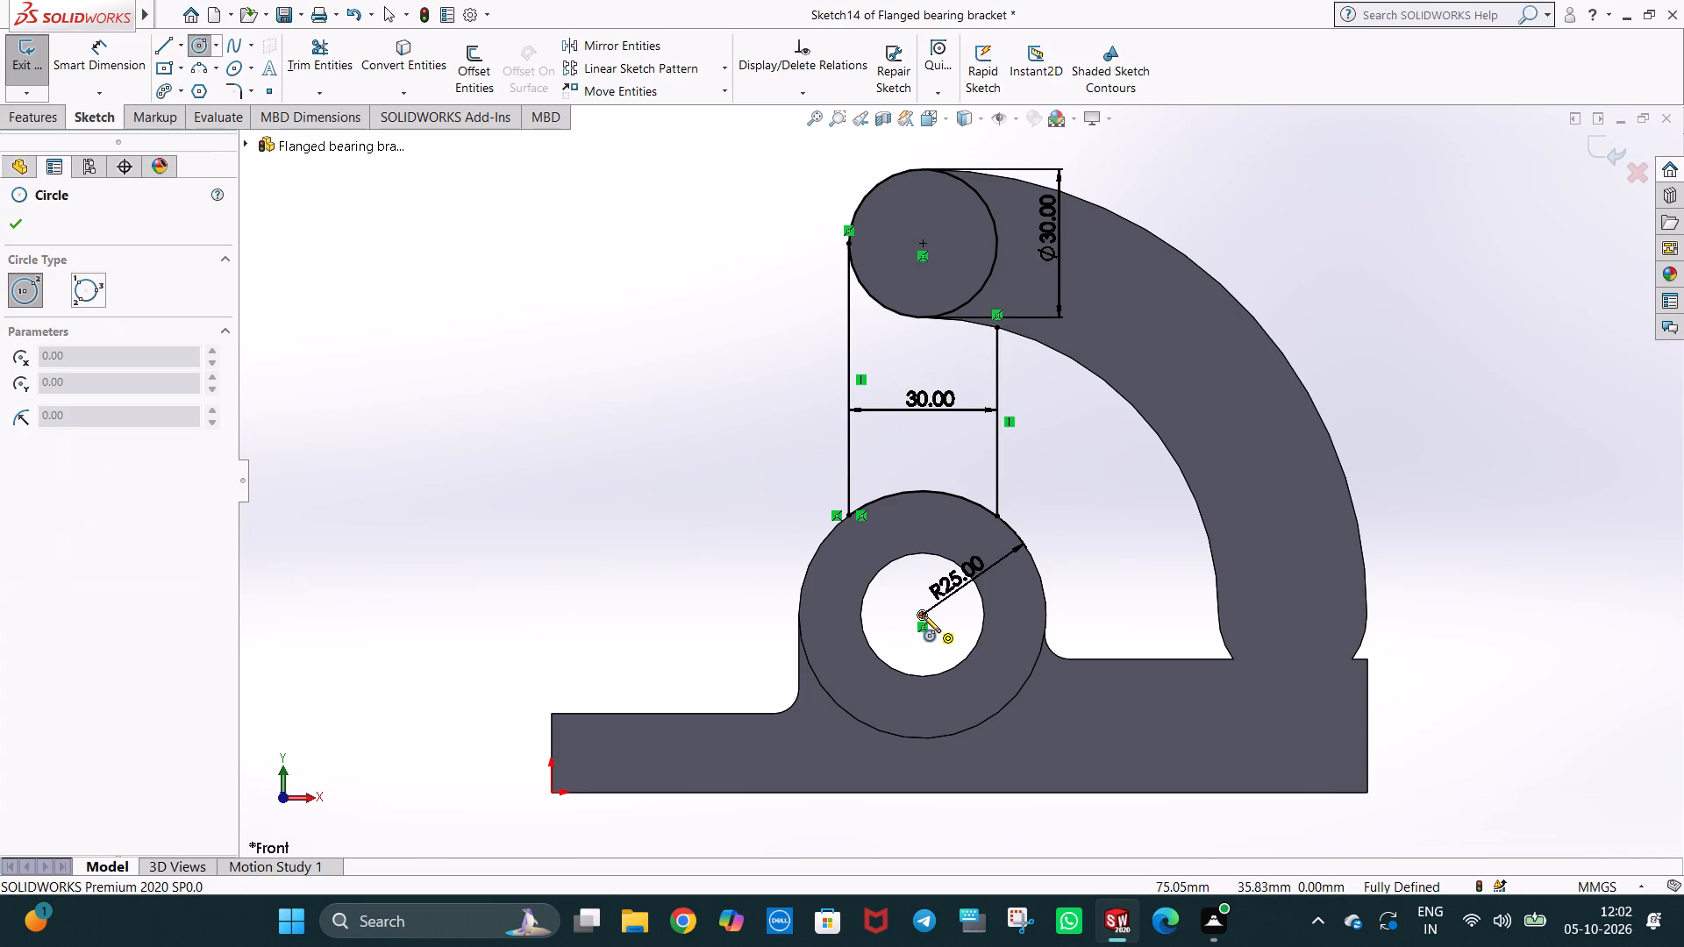
pyautogui.click(924, 614)
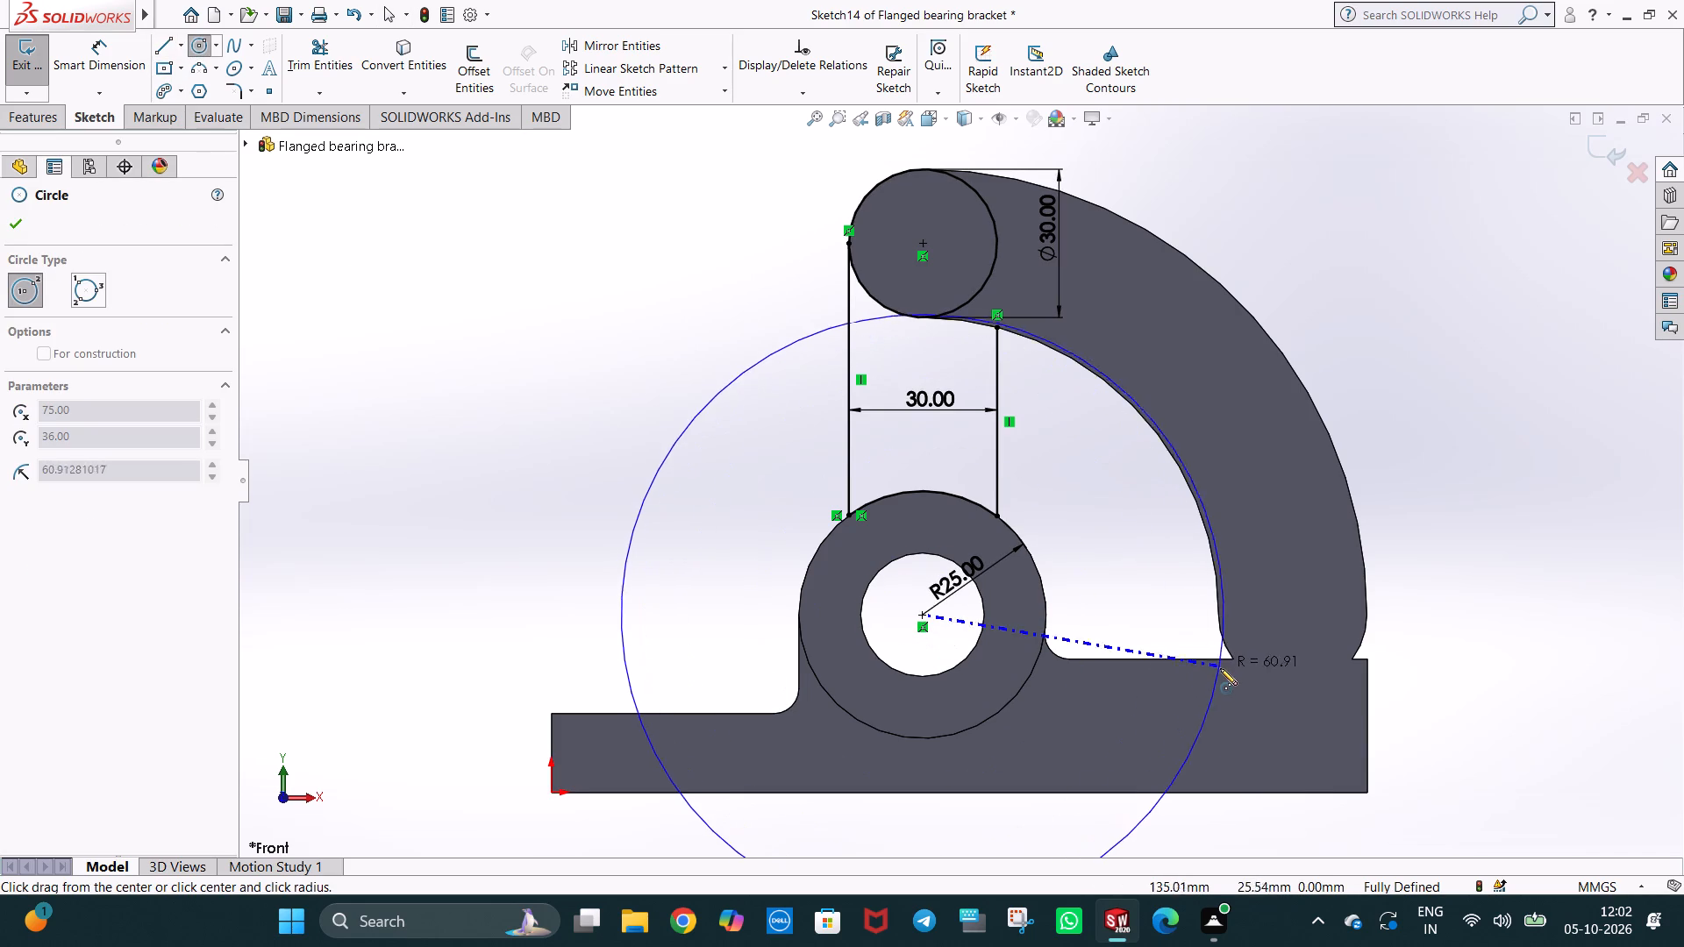
pyautogui.click(1212, 664)
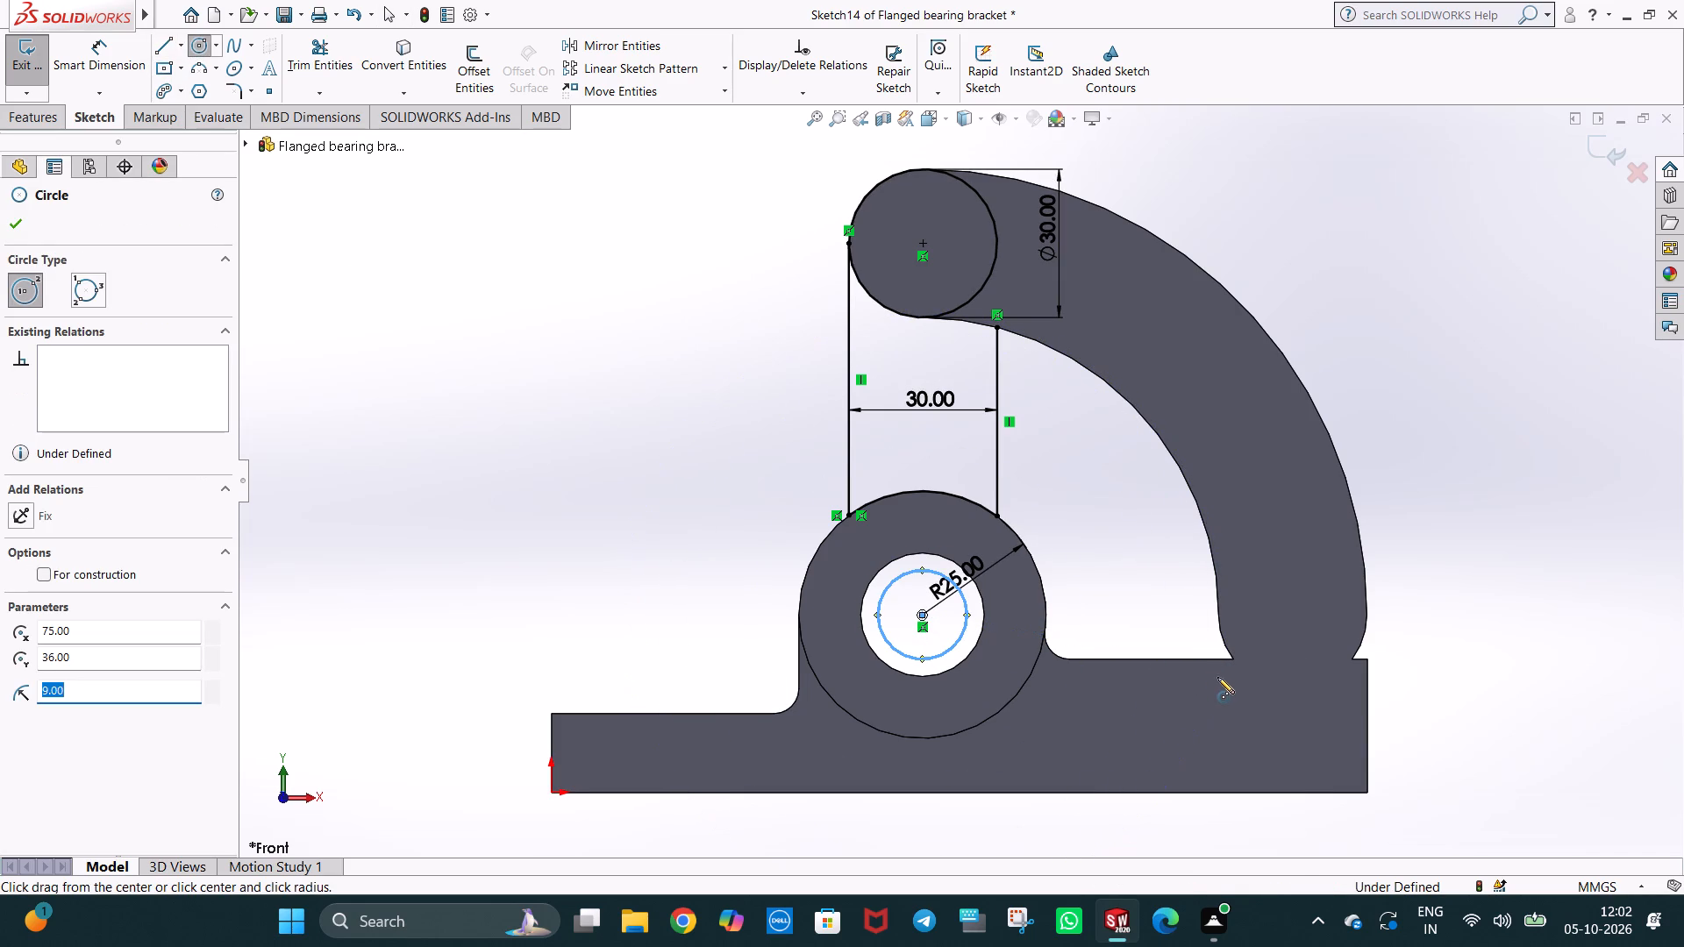
pyautogui.press('Escape')
pyautogui.press('Escape')
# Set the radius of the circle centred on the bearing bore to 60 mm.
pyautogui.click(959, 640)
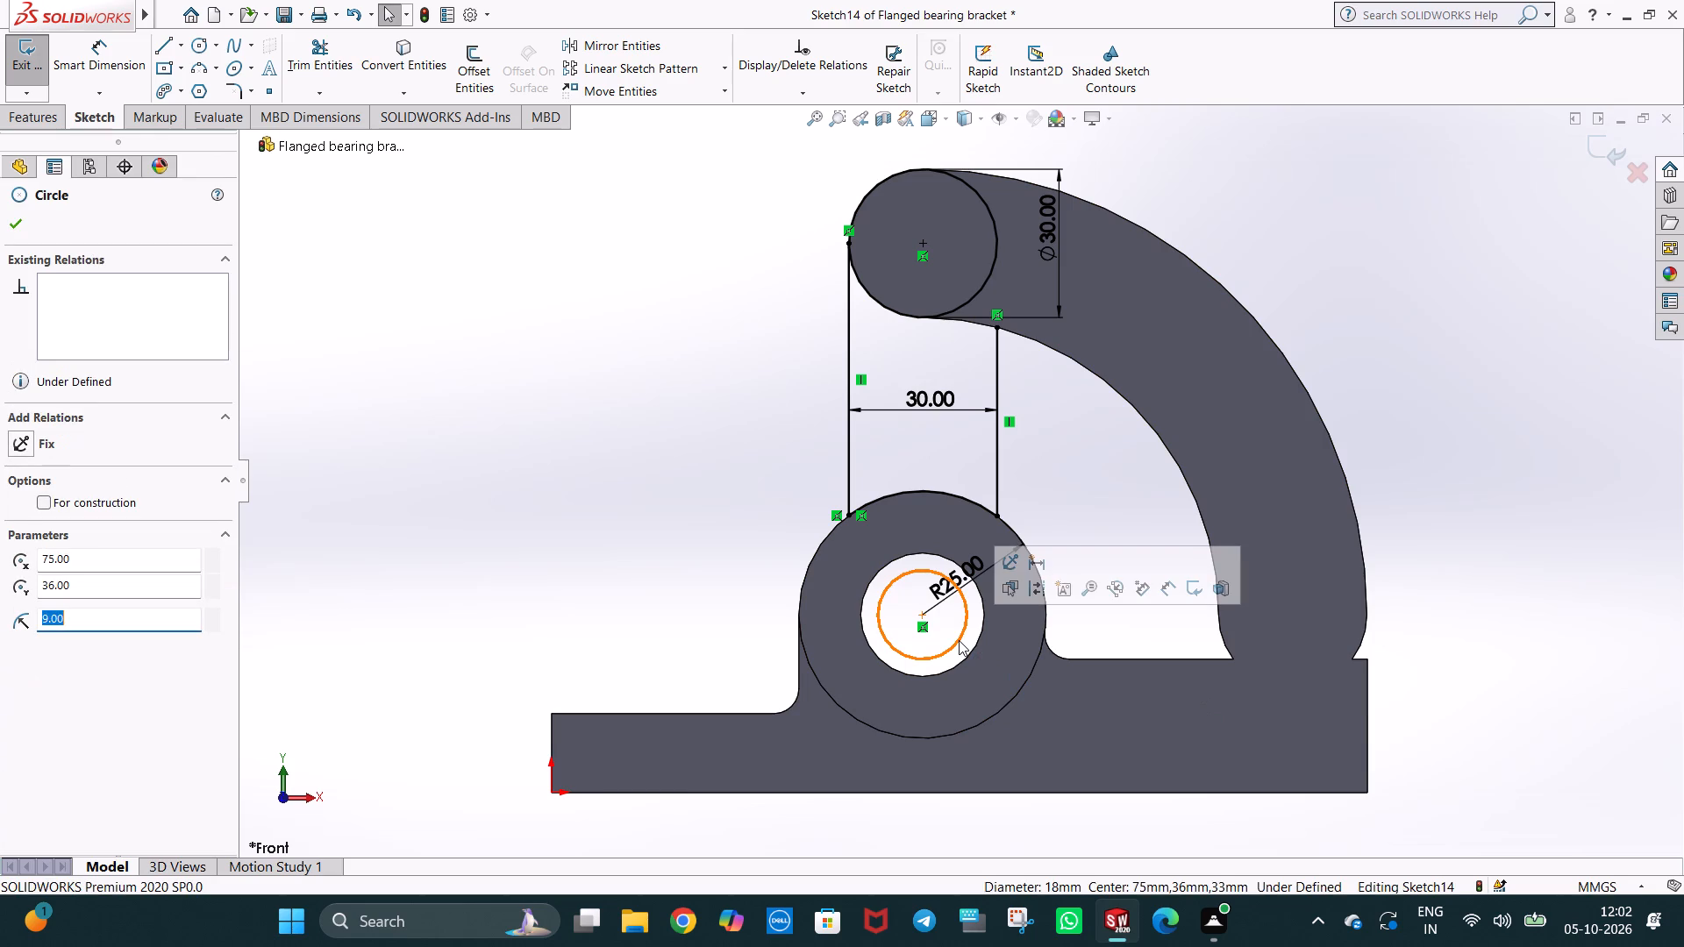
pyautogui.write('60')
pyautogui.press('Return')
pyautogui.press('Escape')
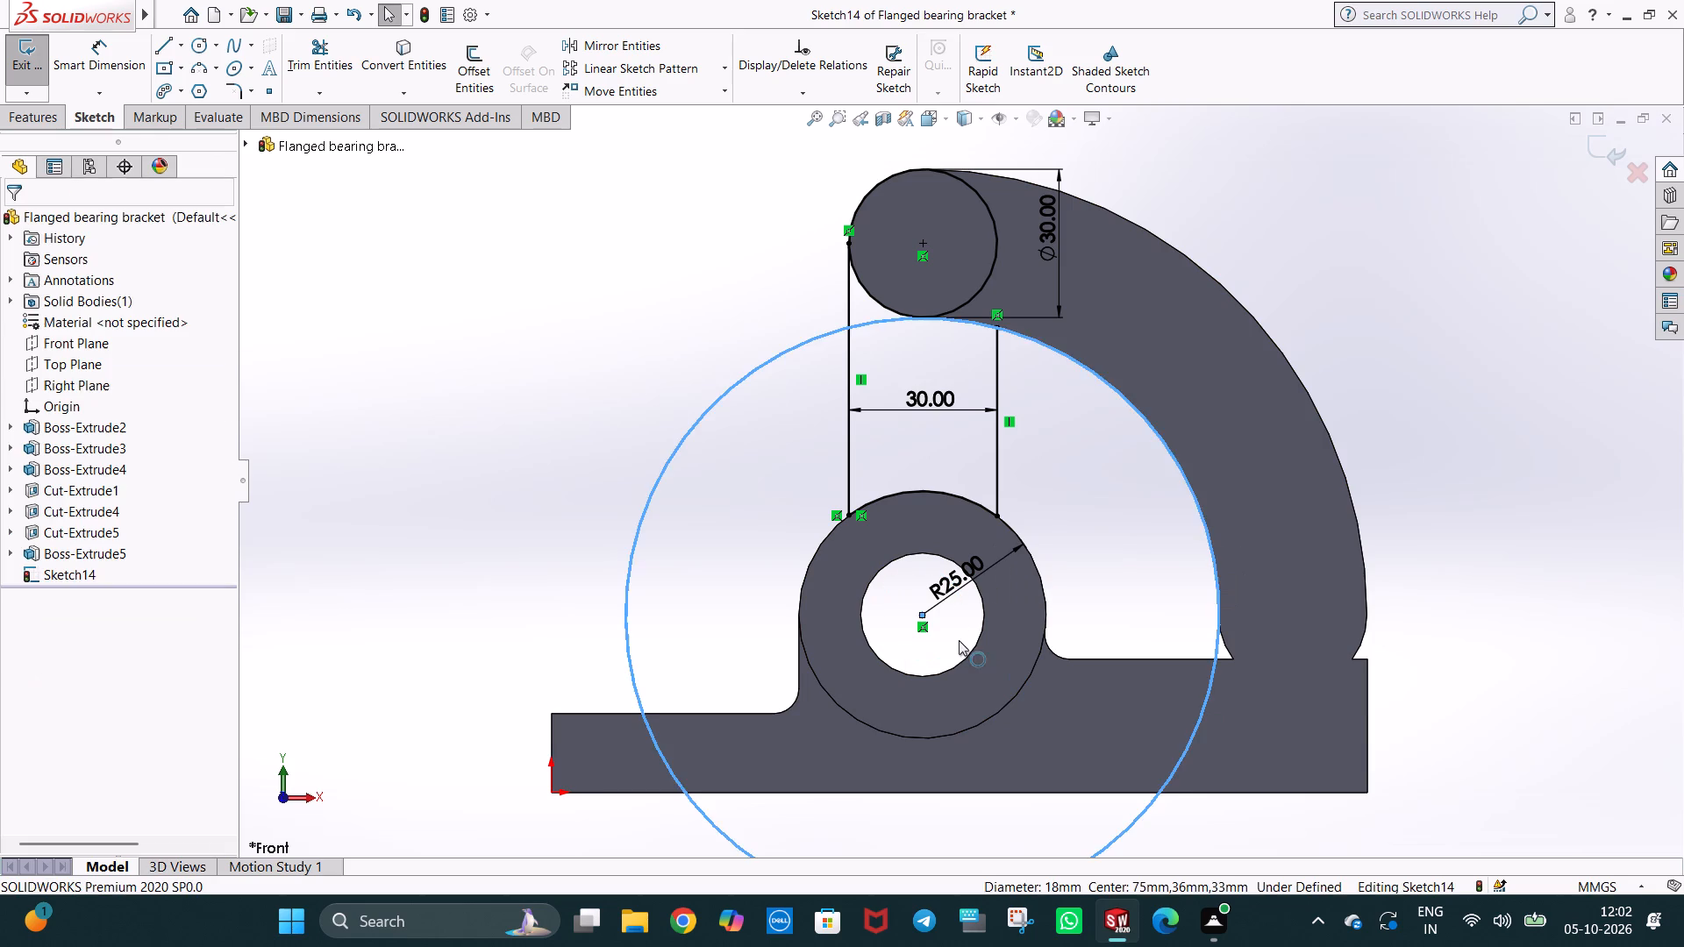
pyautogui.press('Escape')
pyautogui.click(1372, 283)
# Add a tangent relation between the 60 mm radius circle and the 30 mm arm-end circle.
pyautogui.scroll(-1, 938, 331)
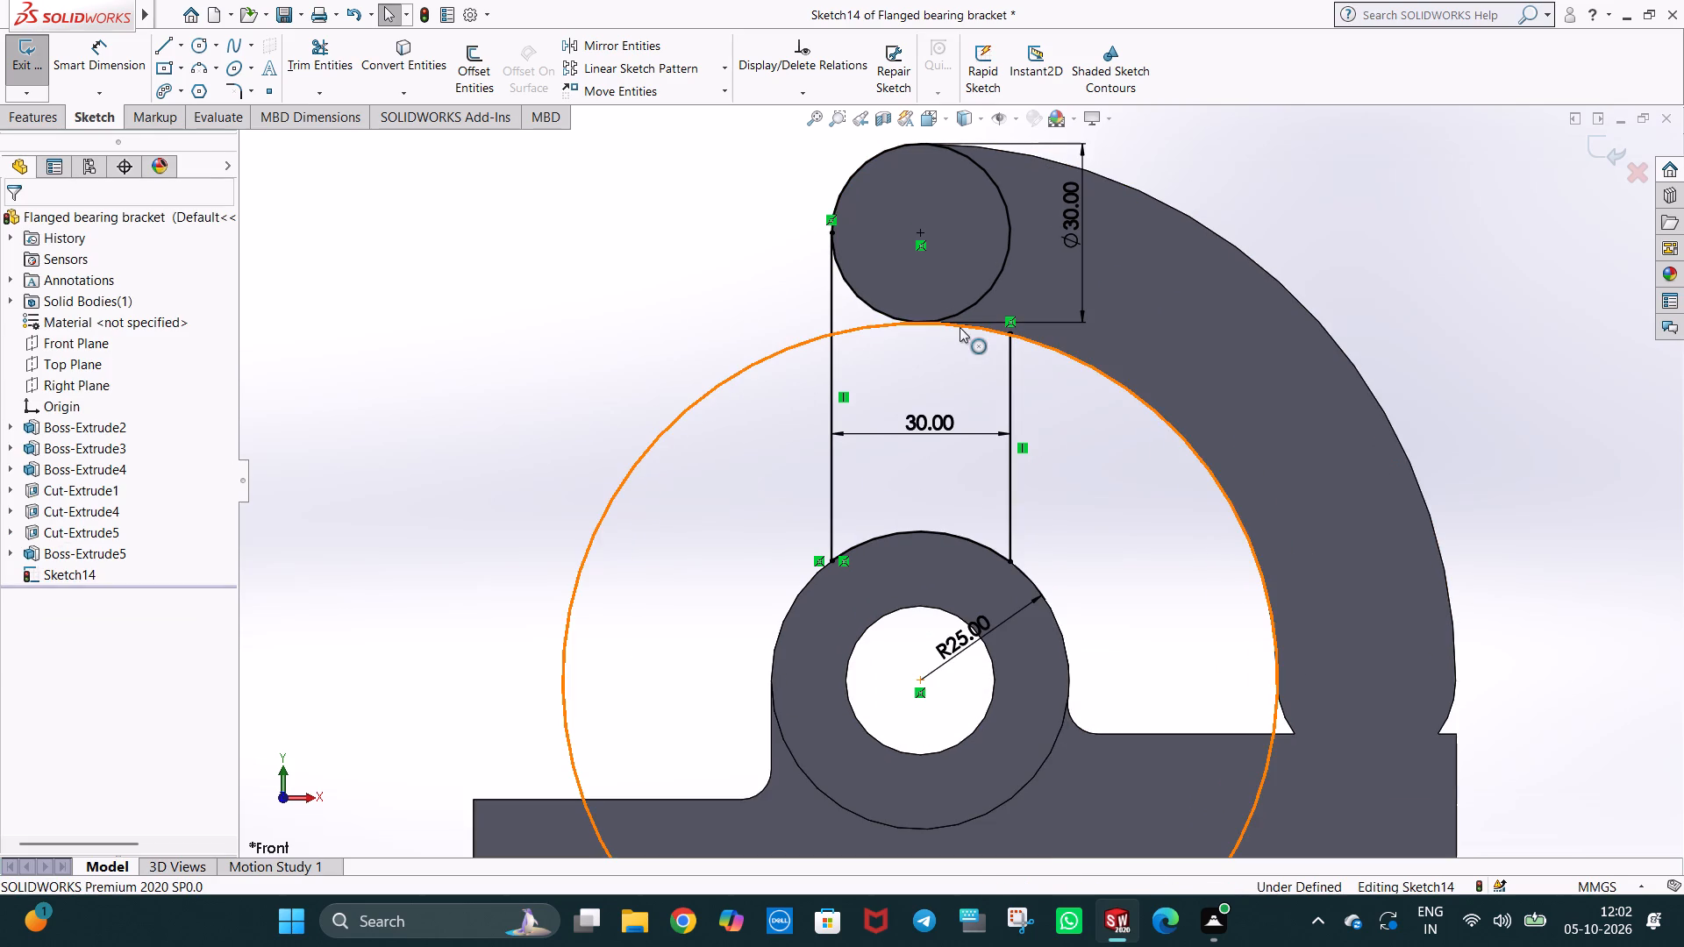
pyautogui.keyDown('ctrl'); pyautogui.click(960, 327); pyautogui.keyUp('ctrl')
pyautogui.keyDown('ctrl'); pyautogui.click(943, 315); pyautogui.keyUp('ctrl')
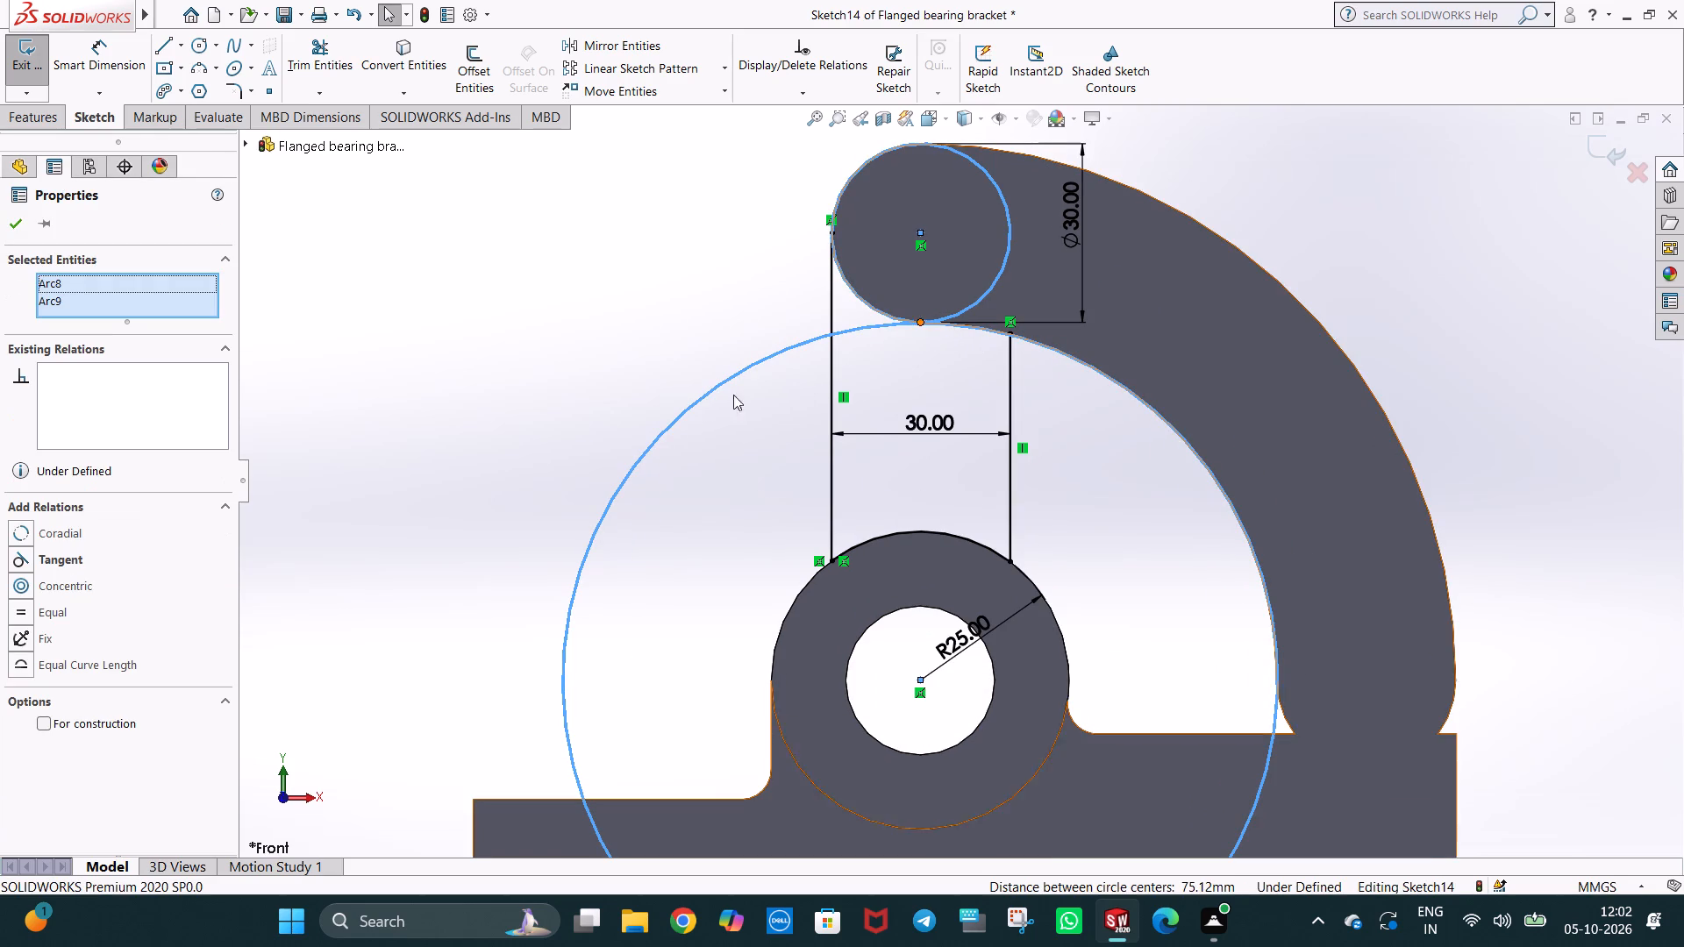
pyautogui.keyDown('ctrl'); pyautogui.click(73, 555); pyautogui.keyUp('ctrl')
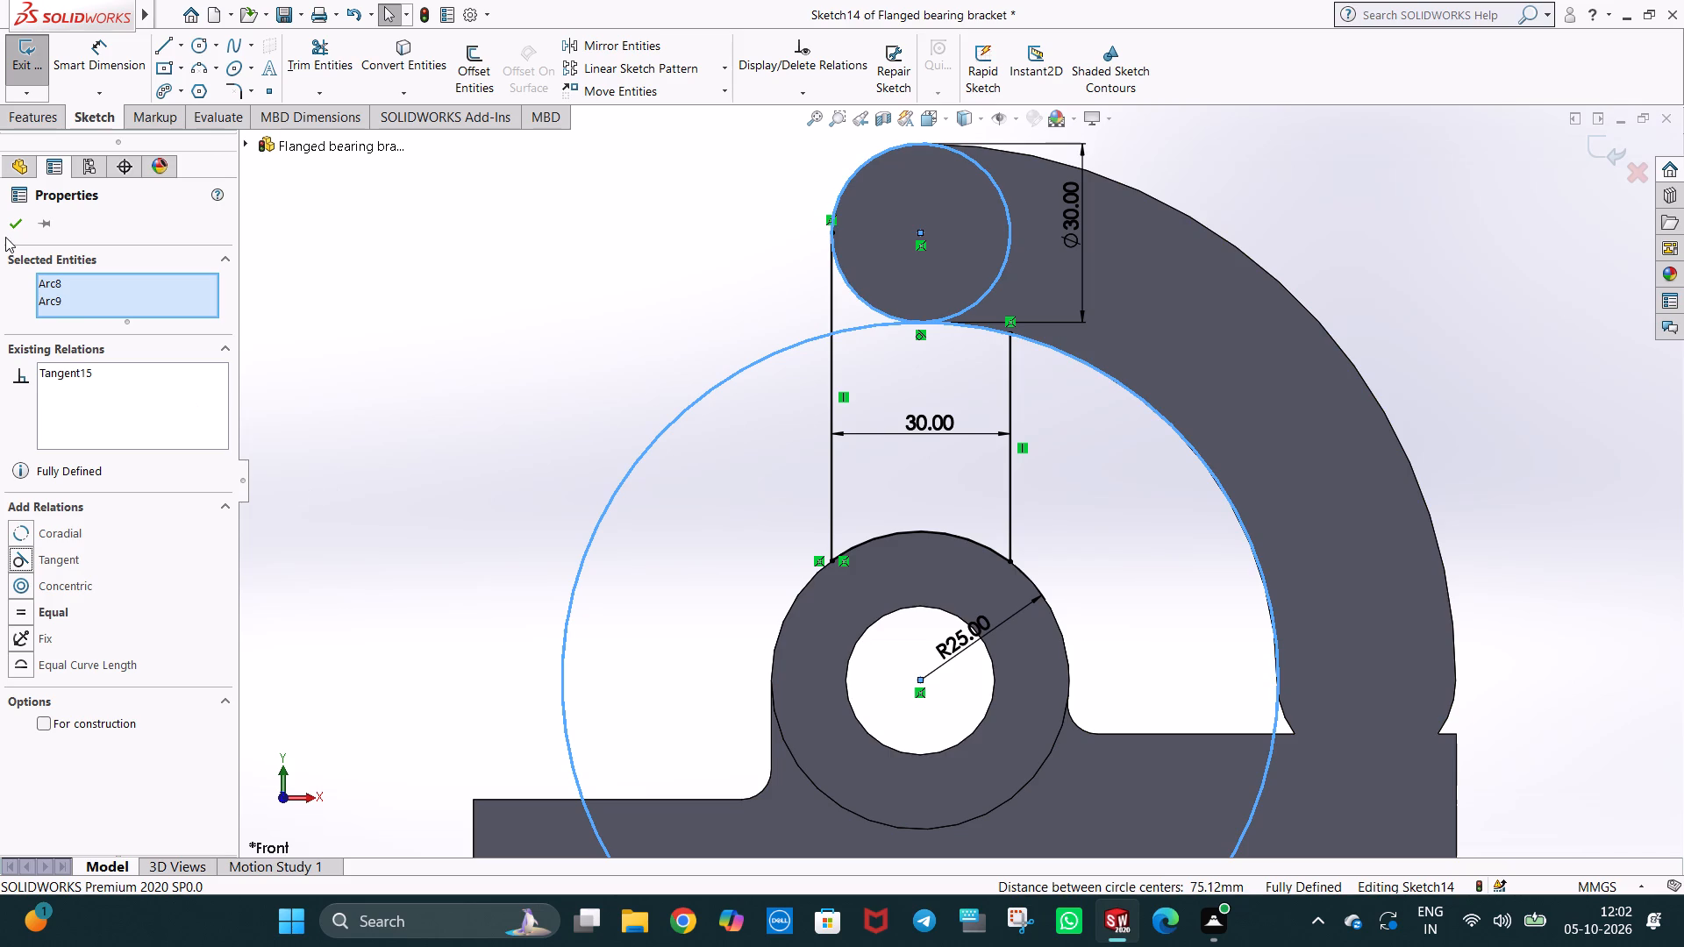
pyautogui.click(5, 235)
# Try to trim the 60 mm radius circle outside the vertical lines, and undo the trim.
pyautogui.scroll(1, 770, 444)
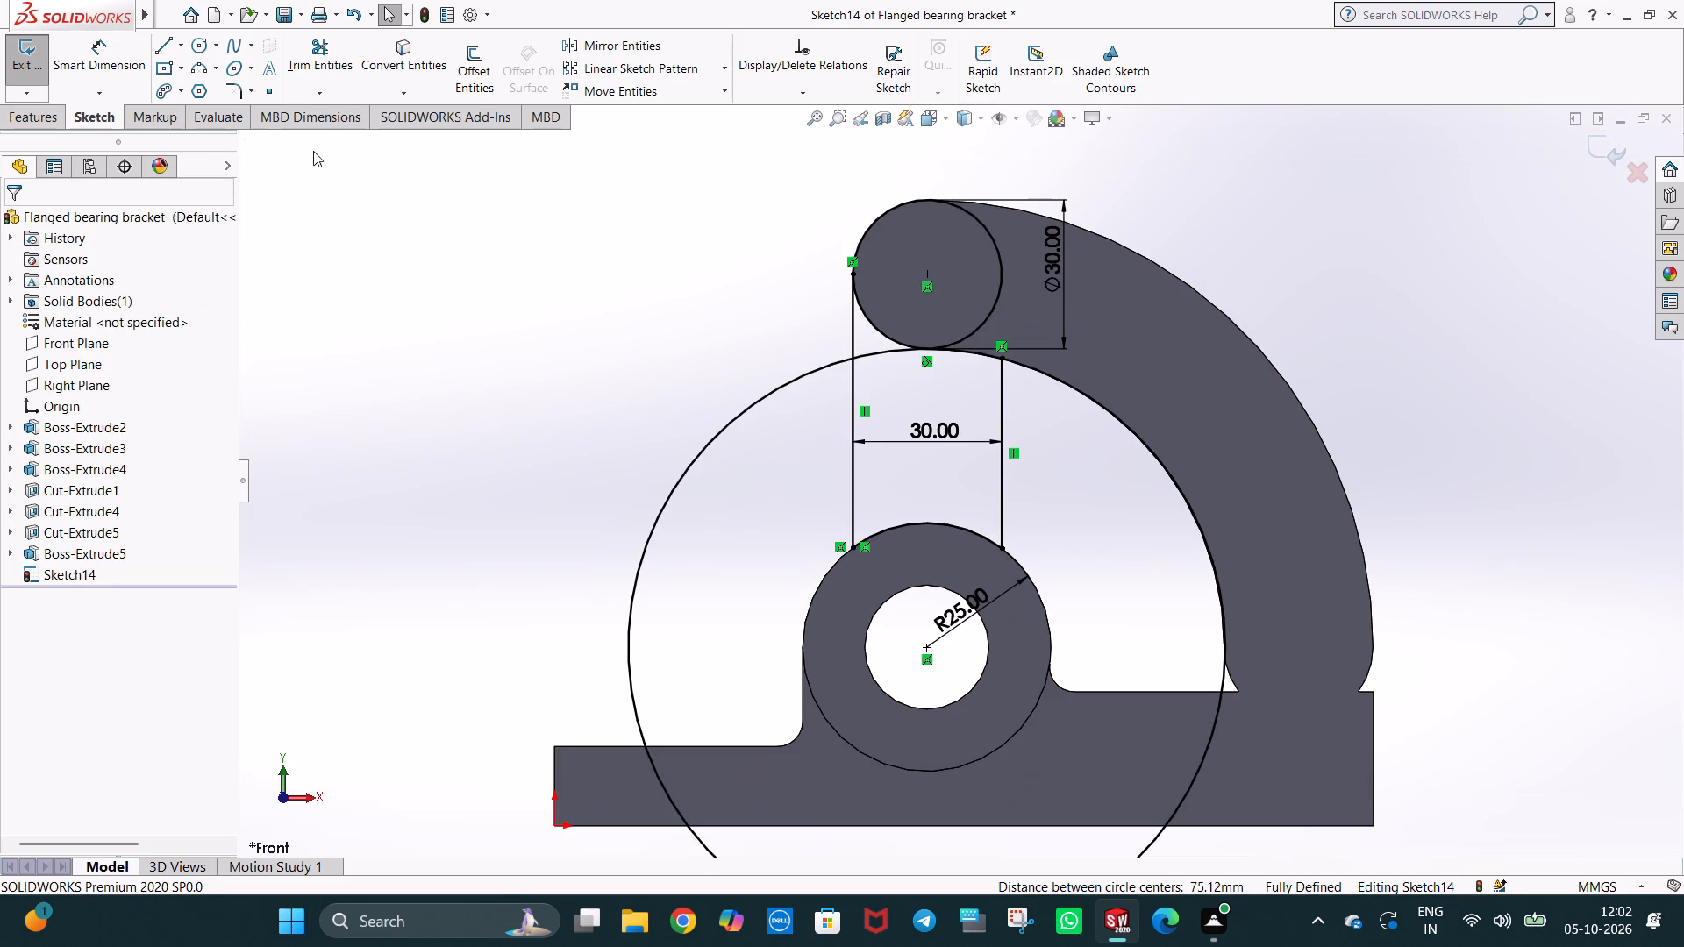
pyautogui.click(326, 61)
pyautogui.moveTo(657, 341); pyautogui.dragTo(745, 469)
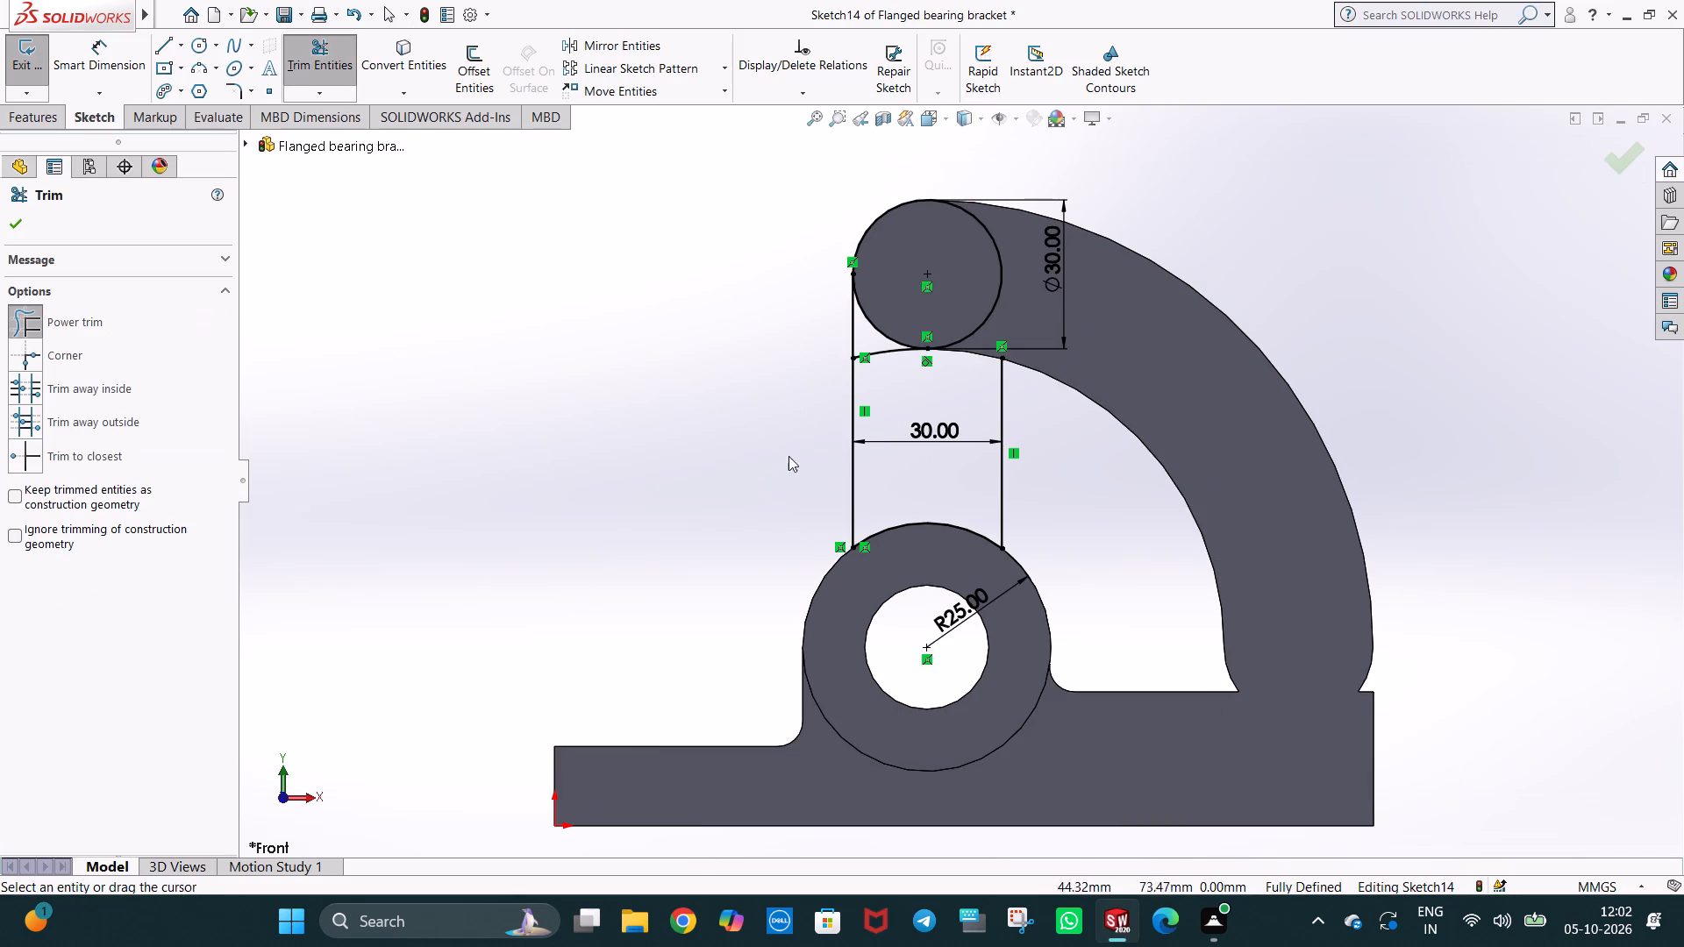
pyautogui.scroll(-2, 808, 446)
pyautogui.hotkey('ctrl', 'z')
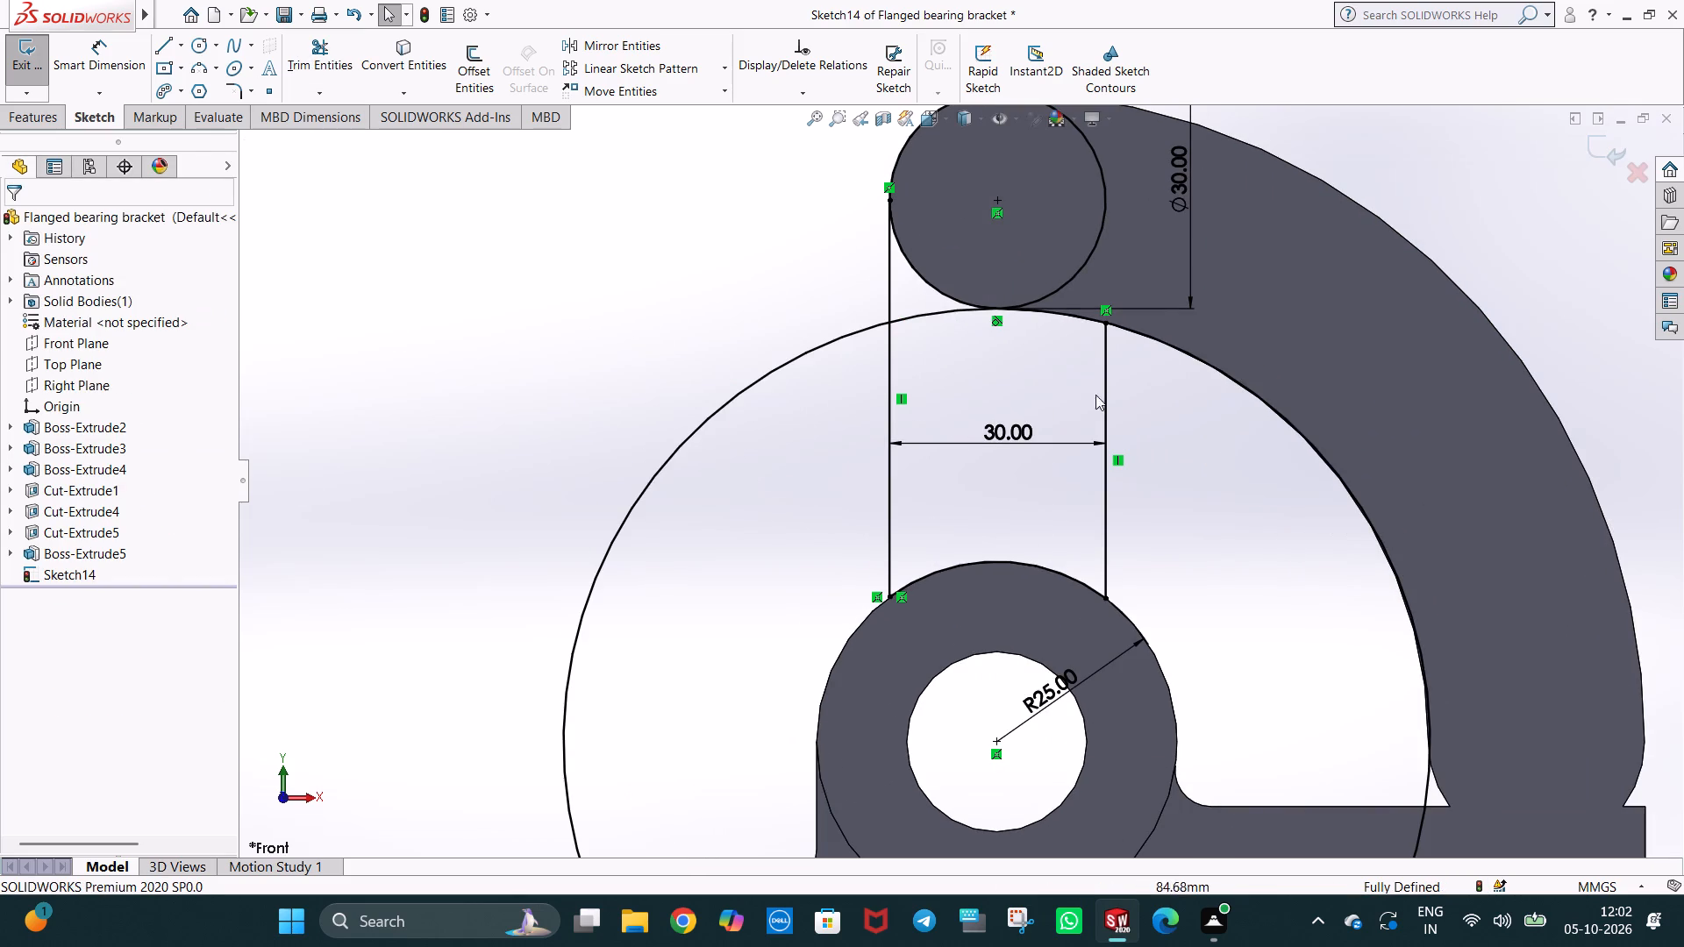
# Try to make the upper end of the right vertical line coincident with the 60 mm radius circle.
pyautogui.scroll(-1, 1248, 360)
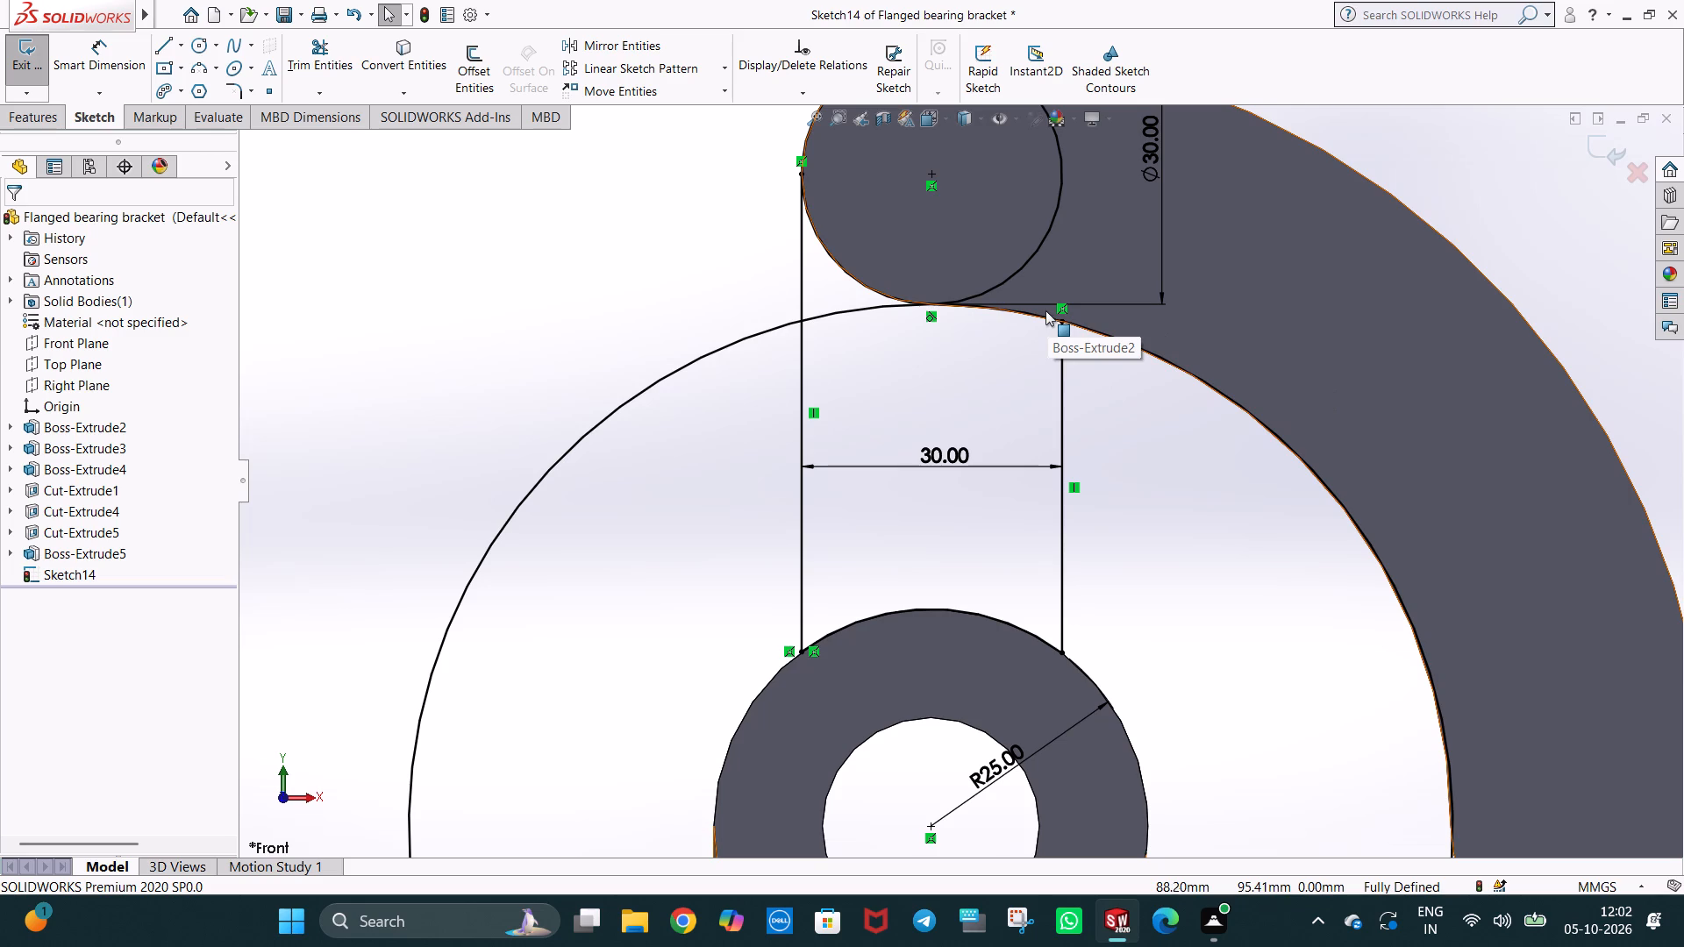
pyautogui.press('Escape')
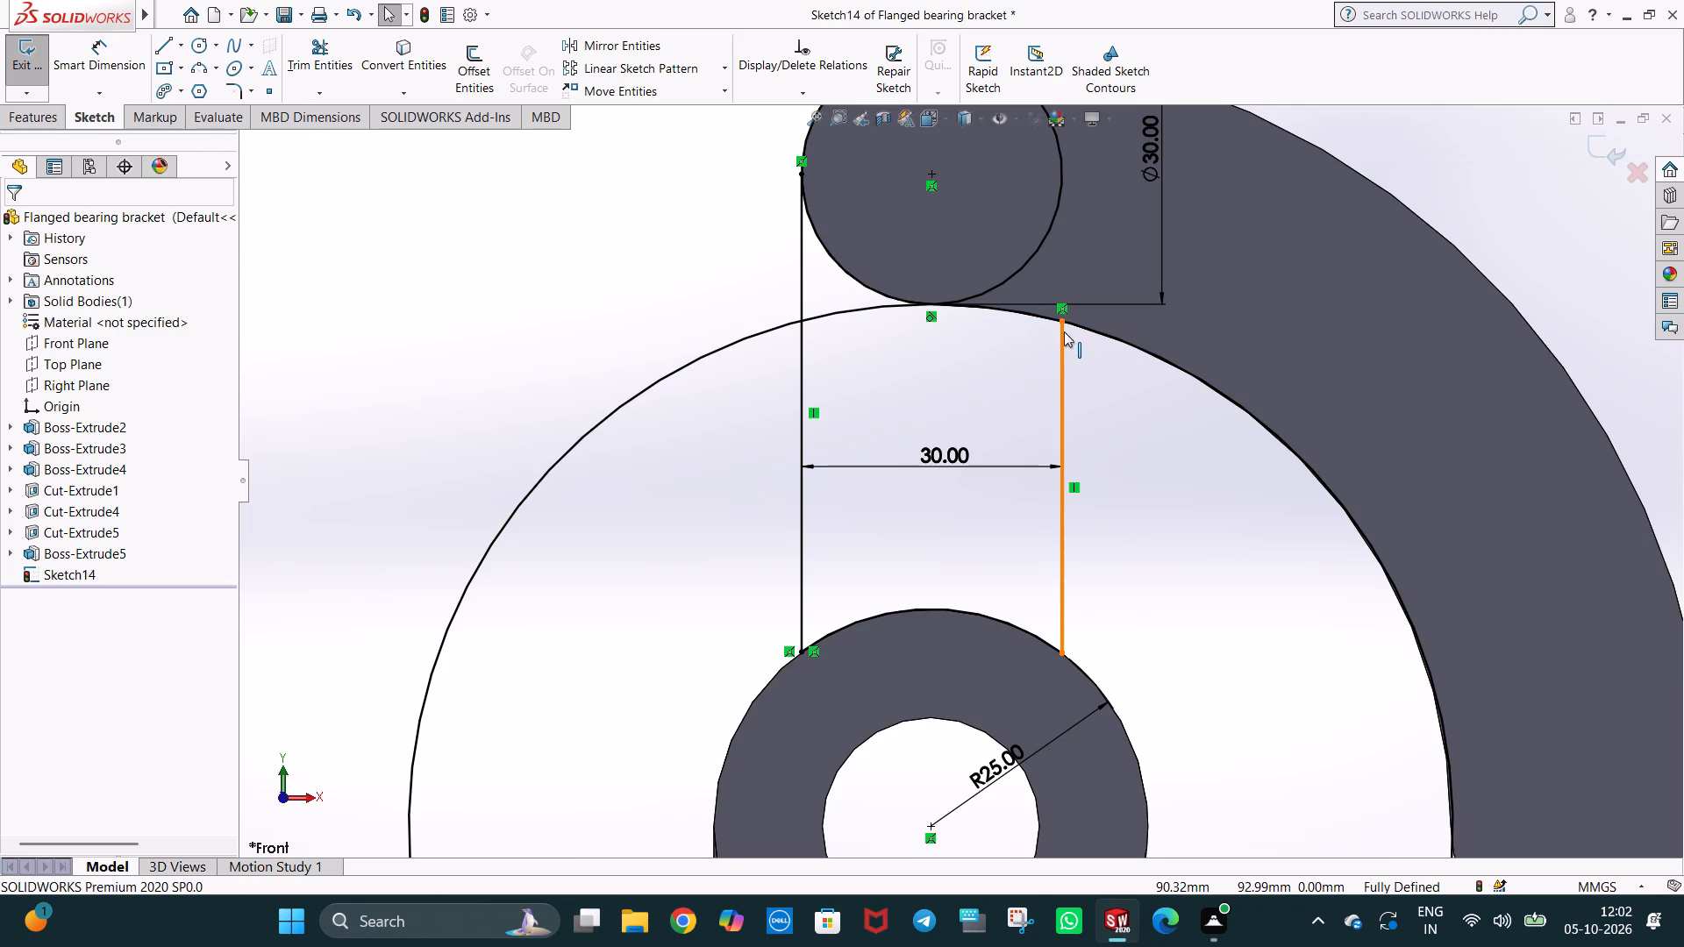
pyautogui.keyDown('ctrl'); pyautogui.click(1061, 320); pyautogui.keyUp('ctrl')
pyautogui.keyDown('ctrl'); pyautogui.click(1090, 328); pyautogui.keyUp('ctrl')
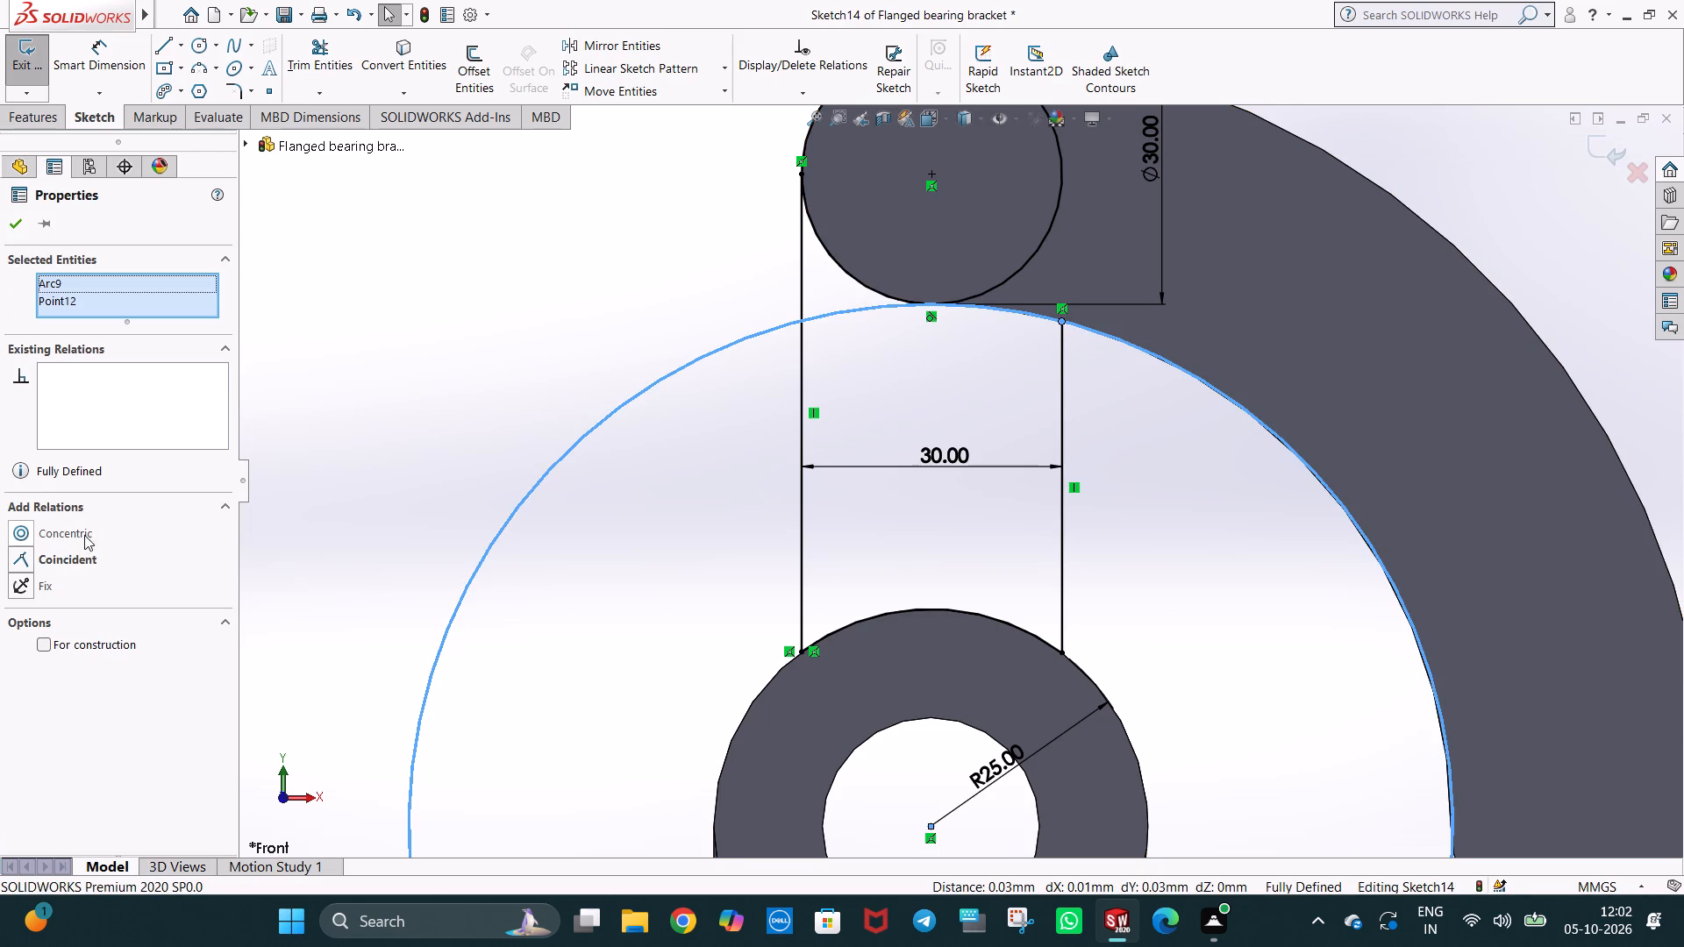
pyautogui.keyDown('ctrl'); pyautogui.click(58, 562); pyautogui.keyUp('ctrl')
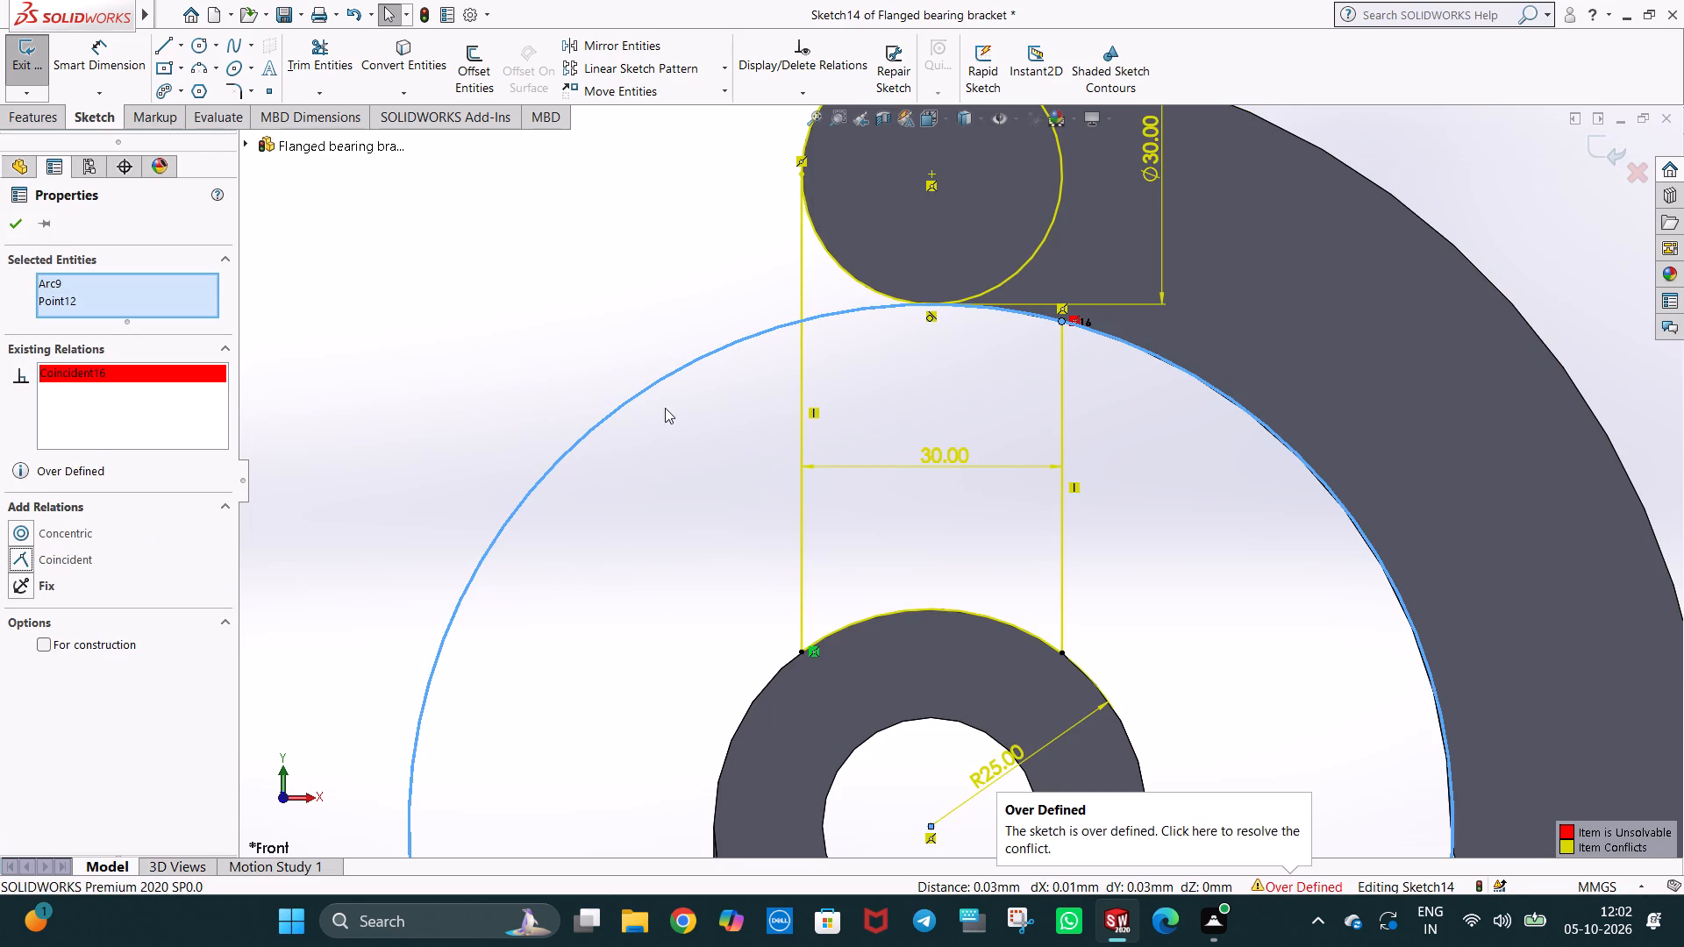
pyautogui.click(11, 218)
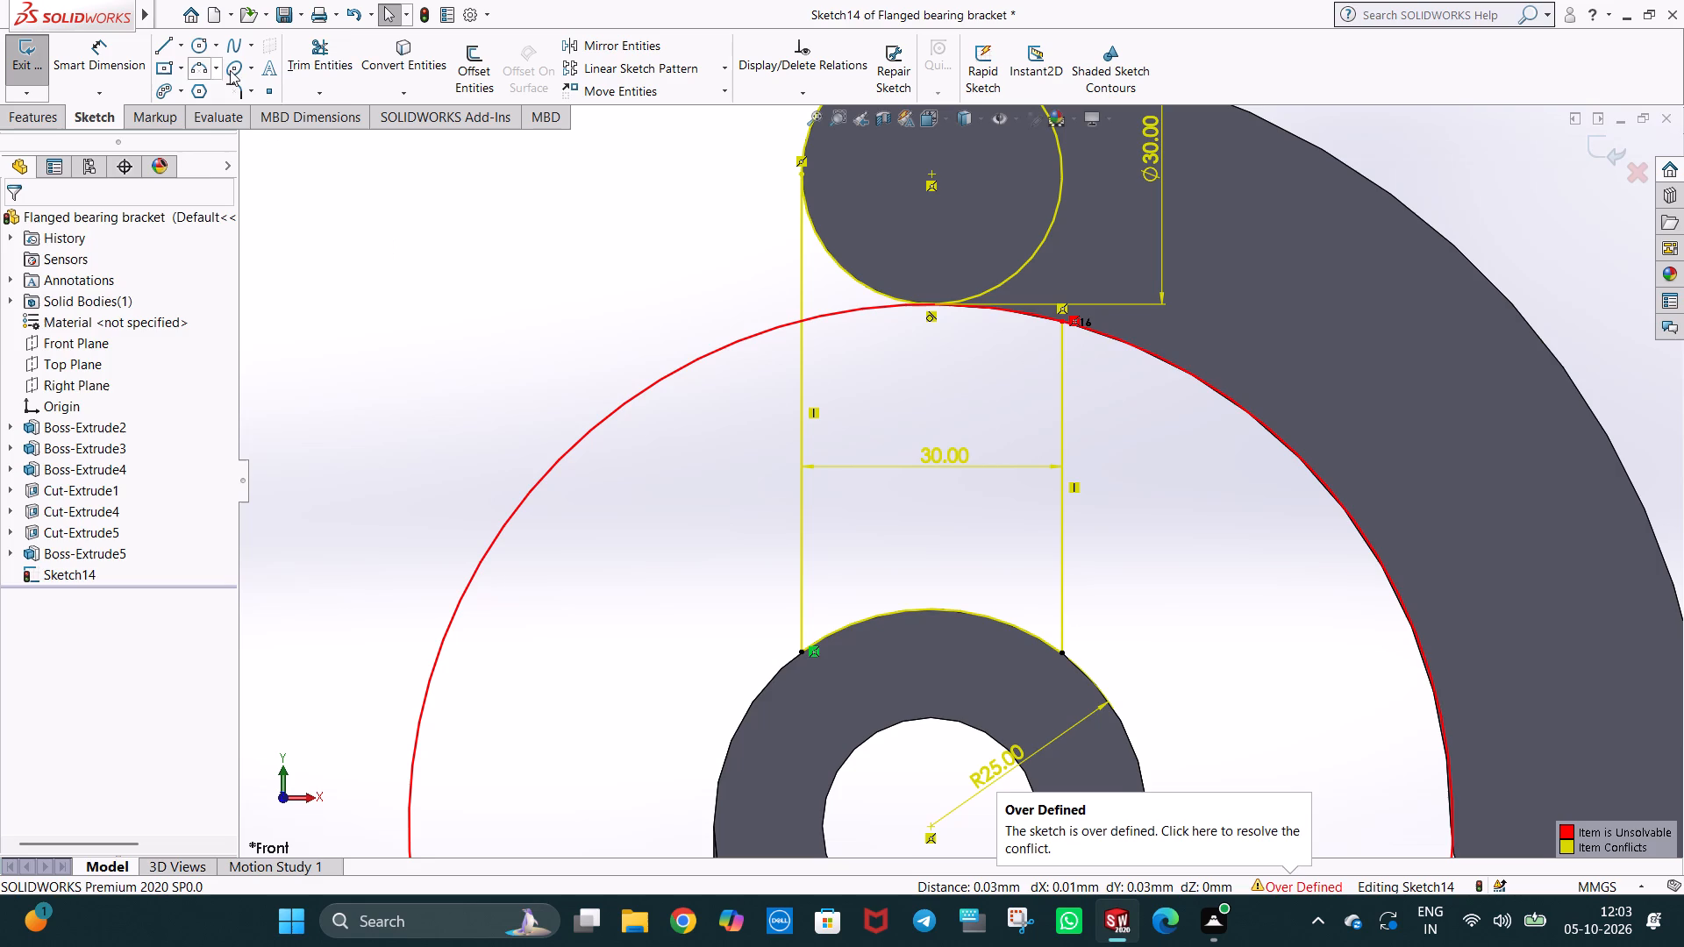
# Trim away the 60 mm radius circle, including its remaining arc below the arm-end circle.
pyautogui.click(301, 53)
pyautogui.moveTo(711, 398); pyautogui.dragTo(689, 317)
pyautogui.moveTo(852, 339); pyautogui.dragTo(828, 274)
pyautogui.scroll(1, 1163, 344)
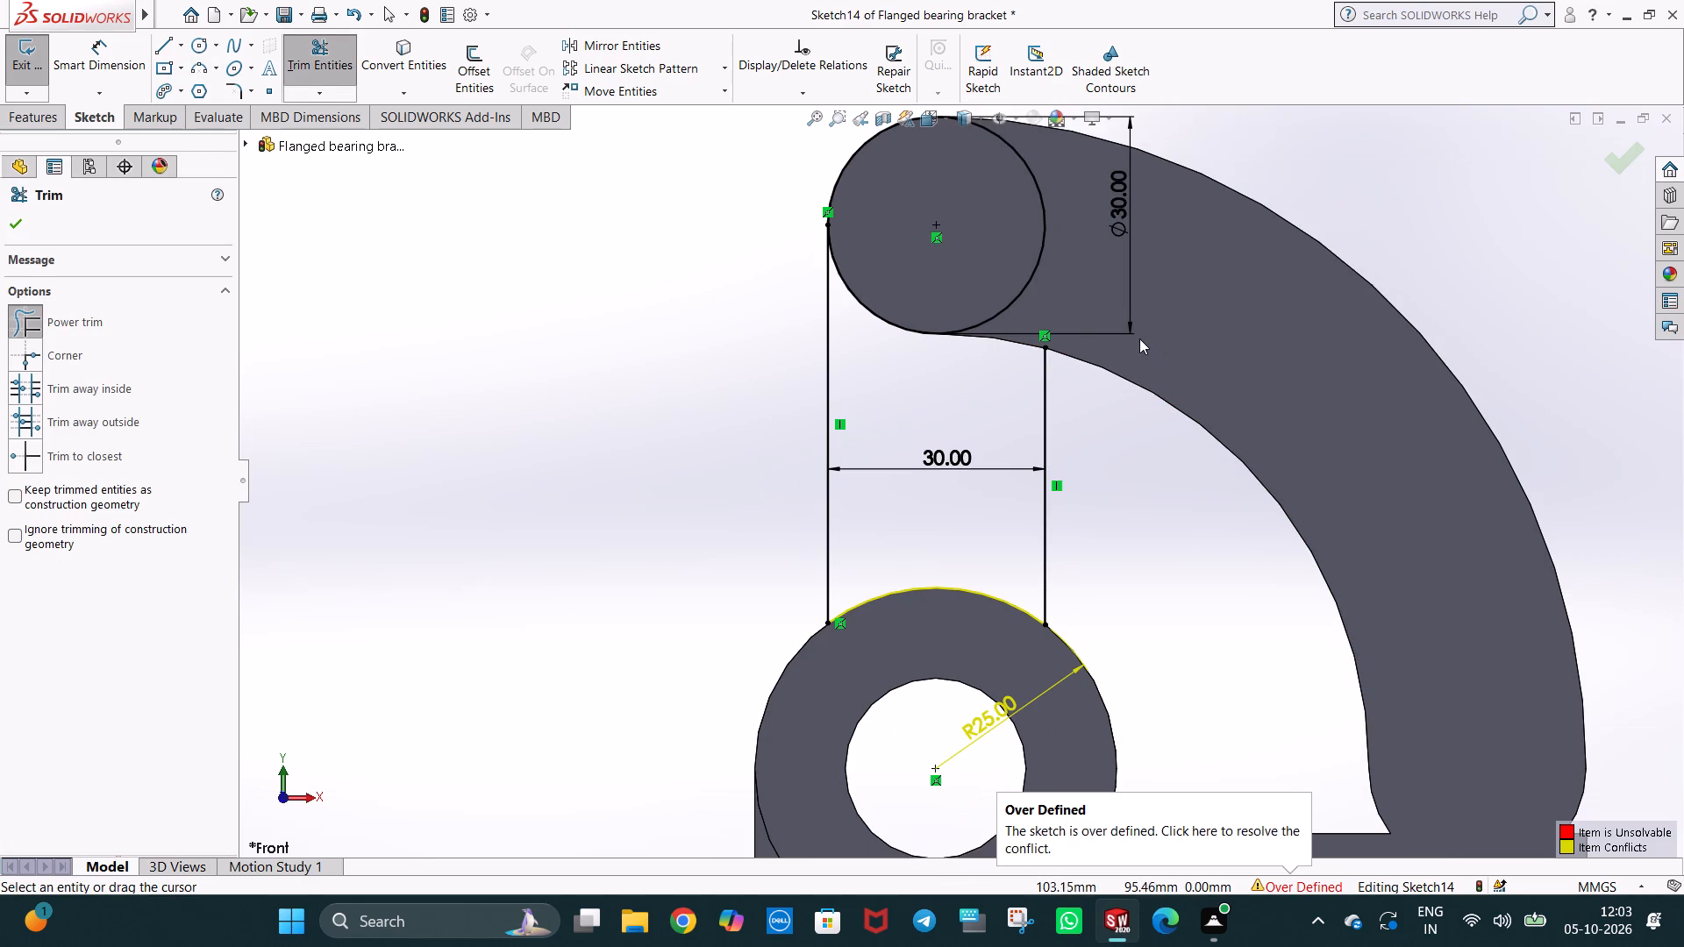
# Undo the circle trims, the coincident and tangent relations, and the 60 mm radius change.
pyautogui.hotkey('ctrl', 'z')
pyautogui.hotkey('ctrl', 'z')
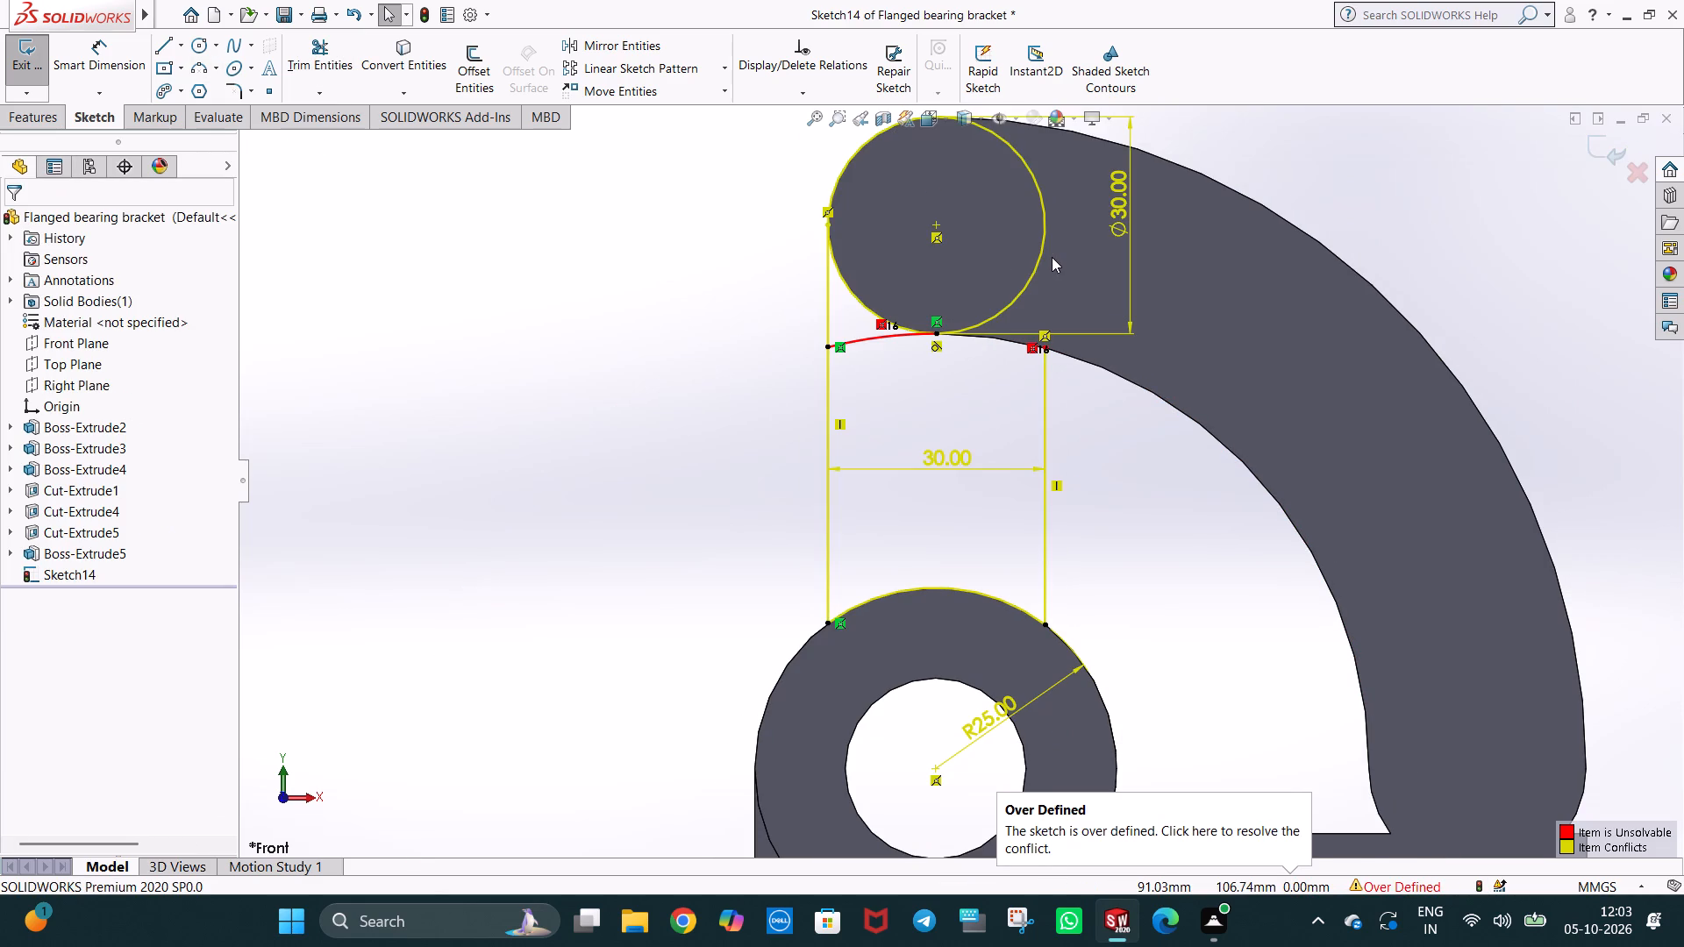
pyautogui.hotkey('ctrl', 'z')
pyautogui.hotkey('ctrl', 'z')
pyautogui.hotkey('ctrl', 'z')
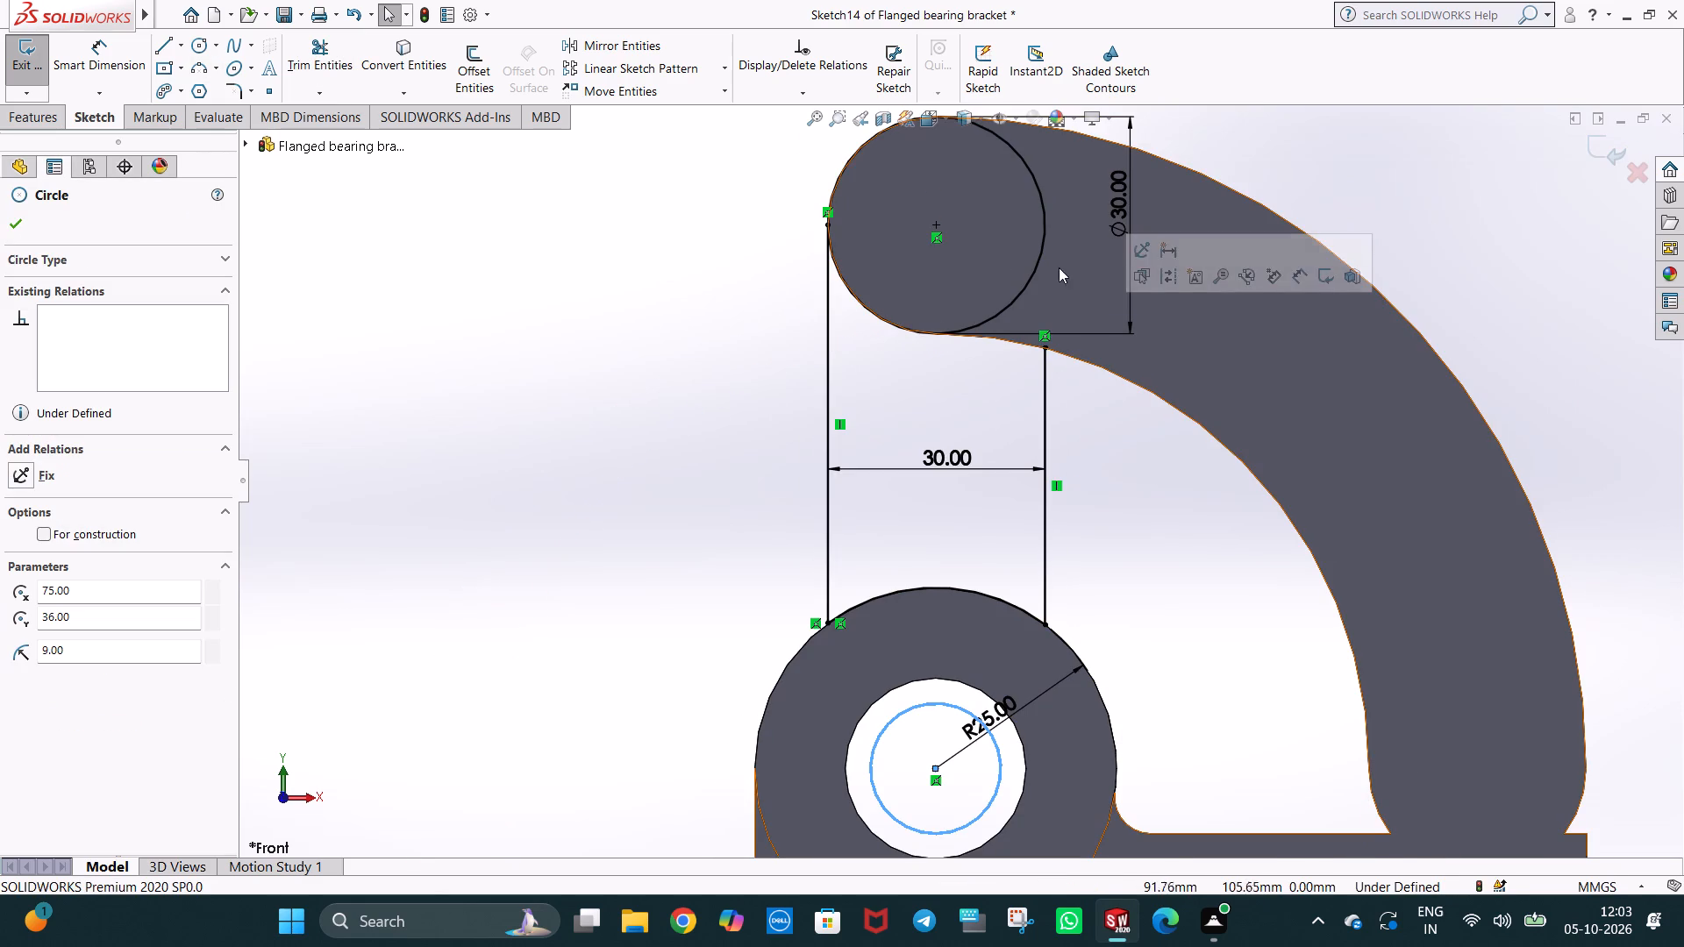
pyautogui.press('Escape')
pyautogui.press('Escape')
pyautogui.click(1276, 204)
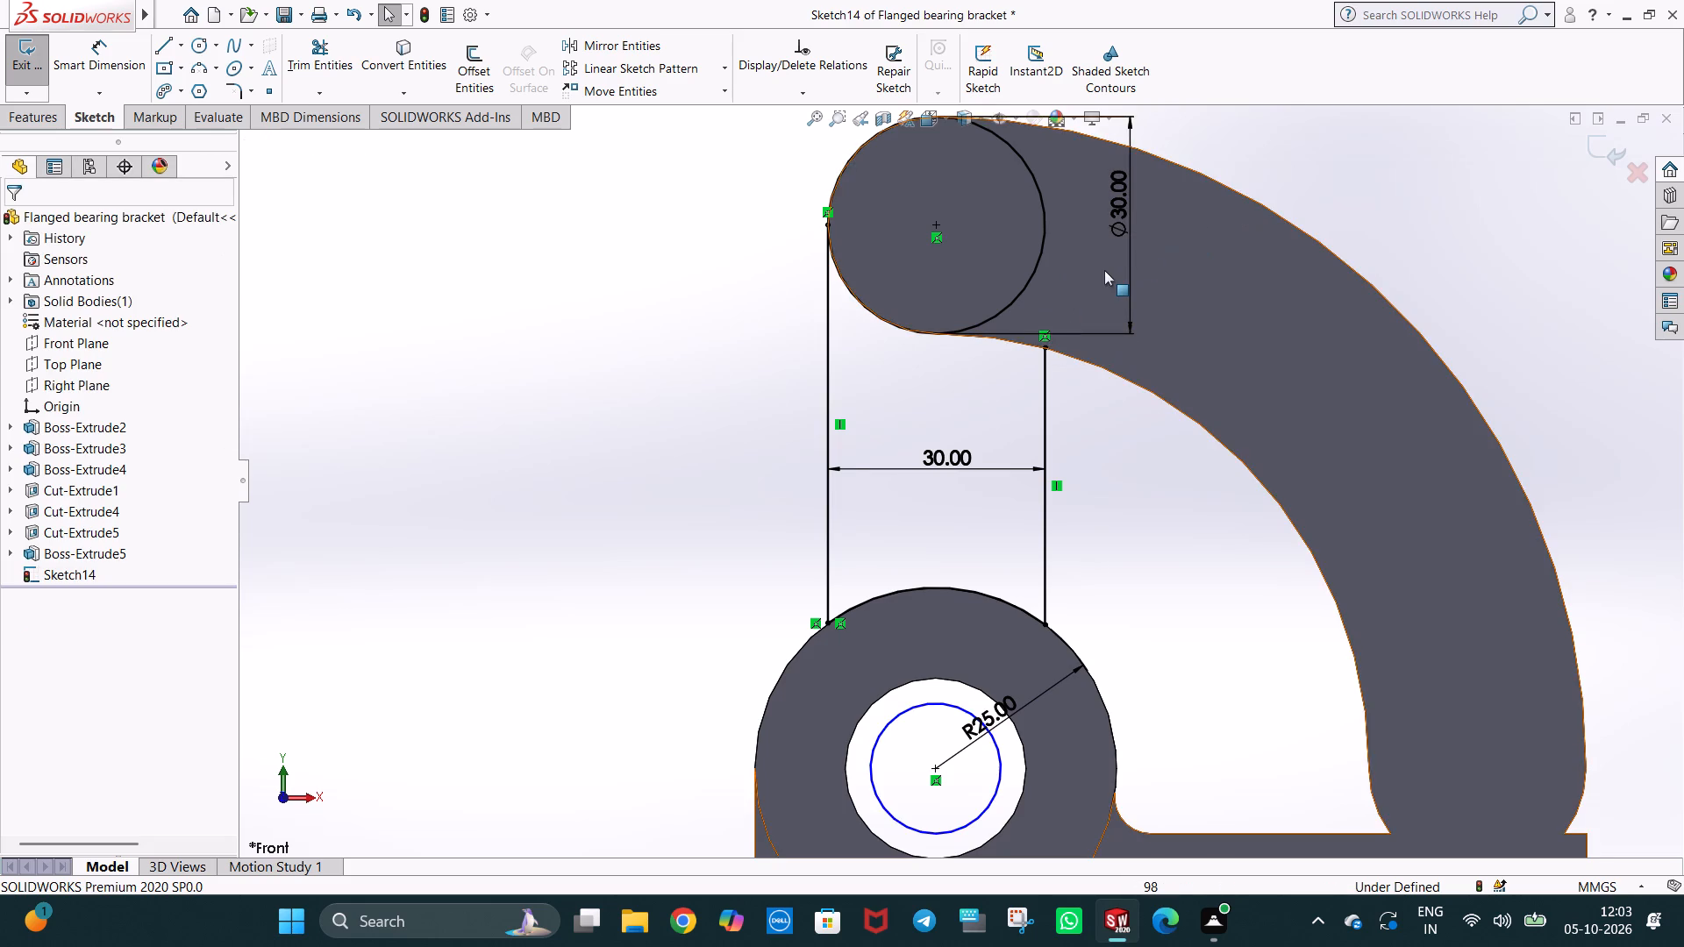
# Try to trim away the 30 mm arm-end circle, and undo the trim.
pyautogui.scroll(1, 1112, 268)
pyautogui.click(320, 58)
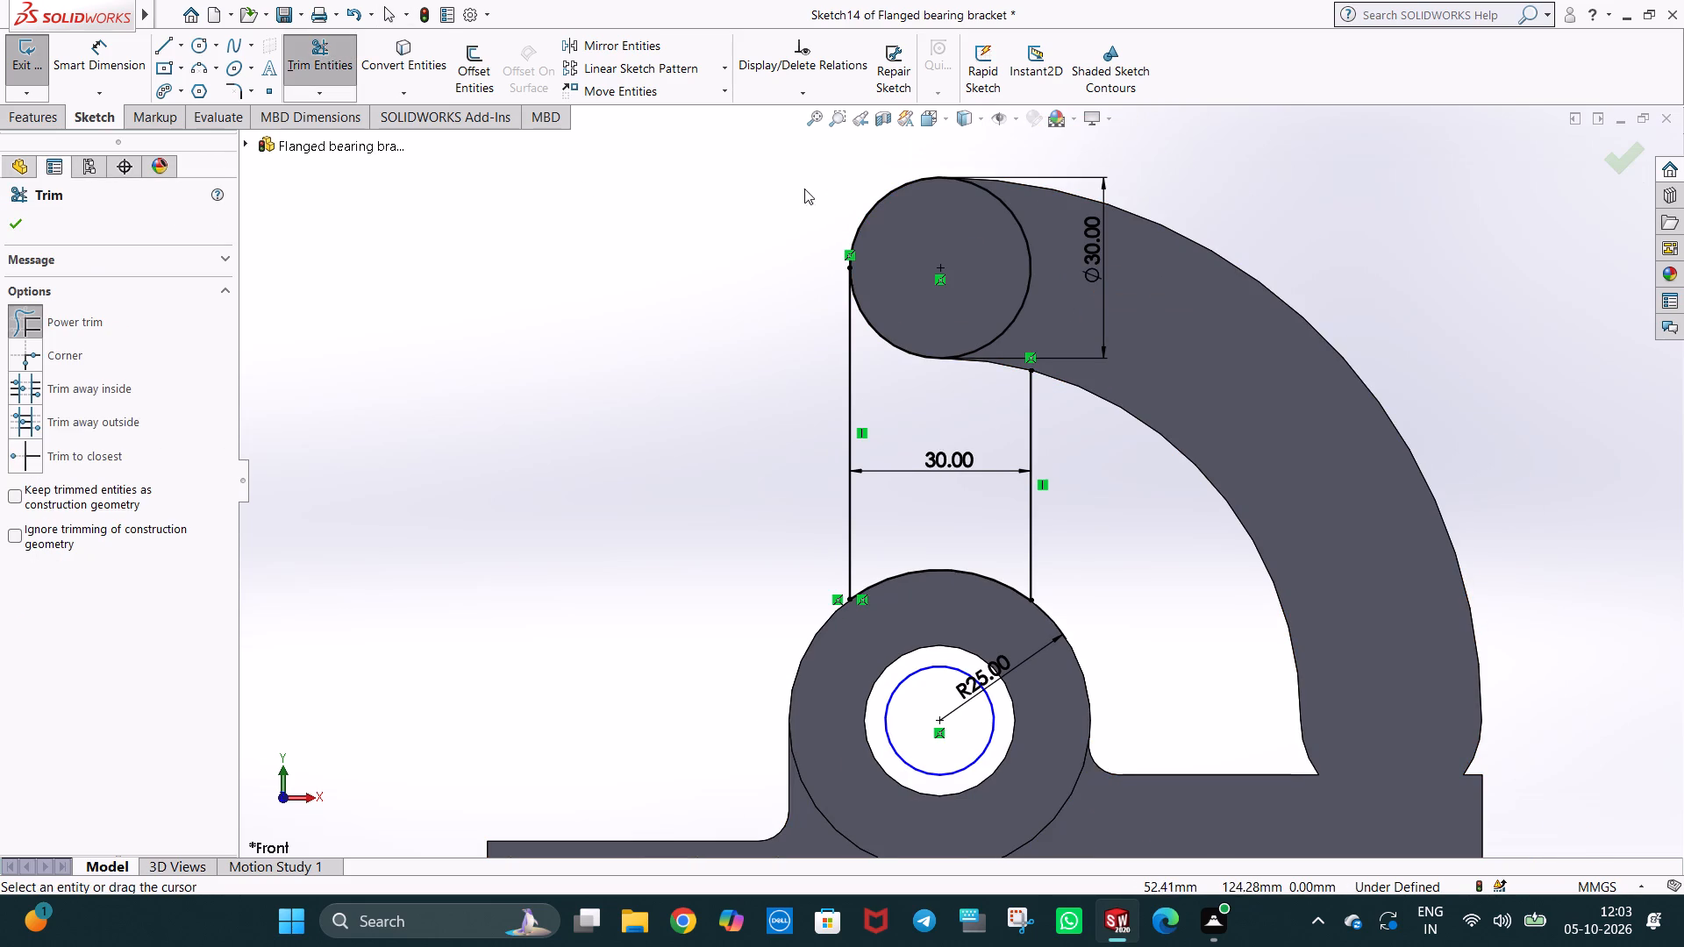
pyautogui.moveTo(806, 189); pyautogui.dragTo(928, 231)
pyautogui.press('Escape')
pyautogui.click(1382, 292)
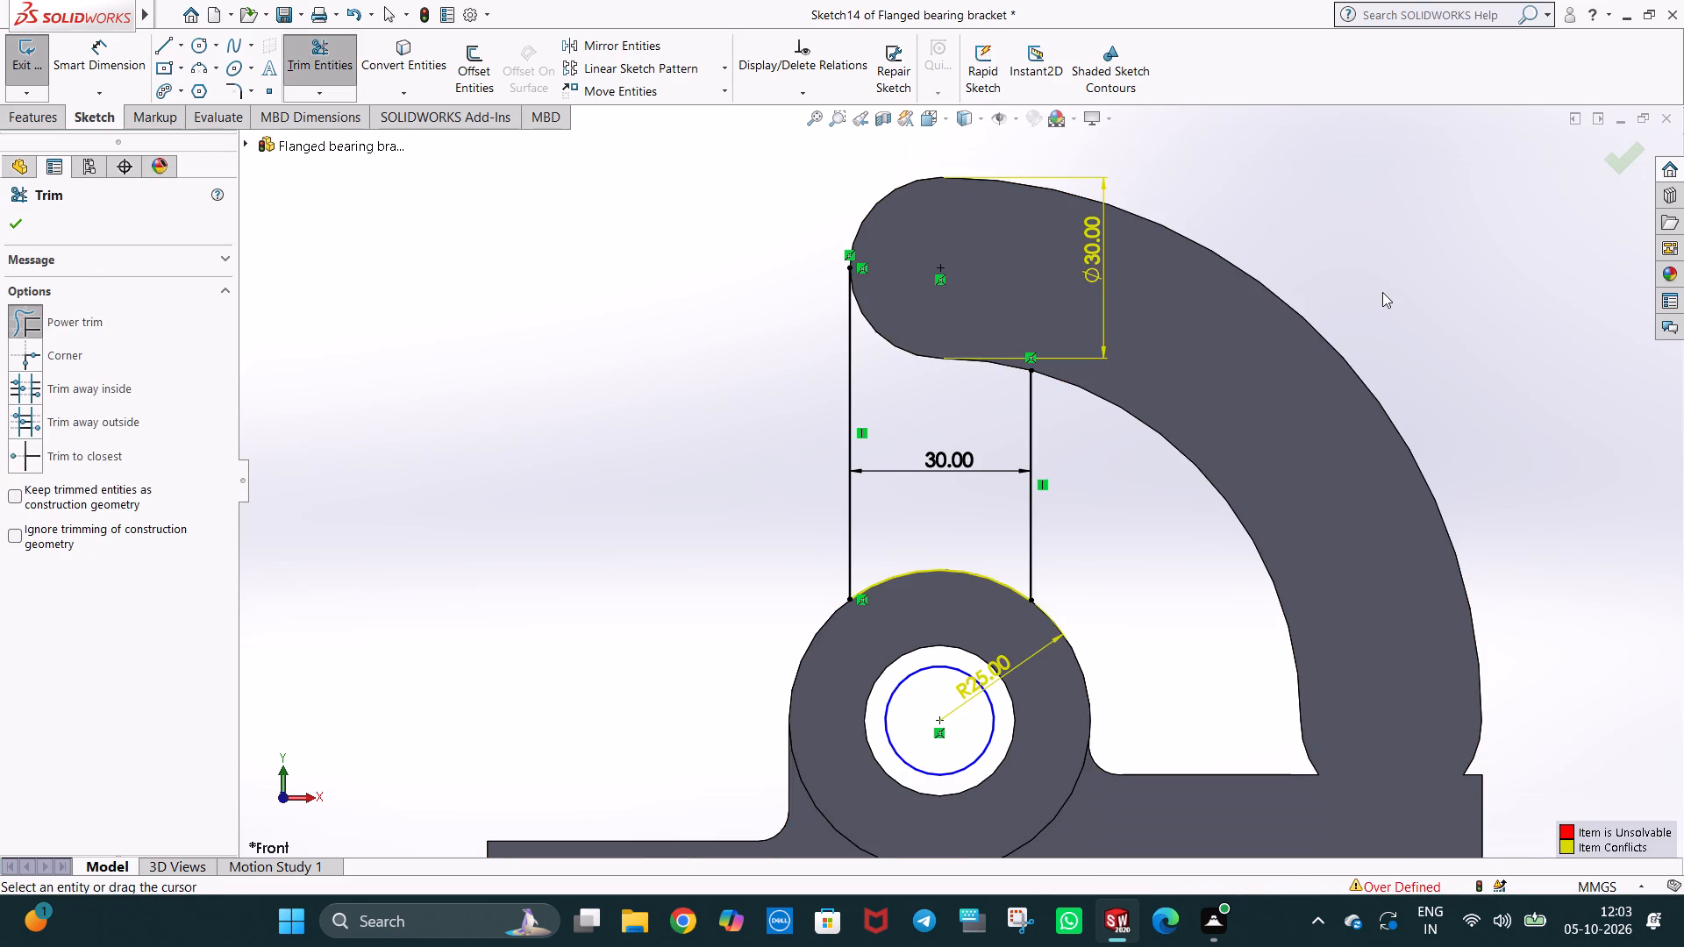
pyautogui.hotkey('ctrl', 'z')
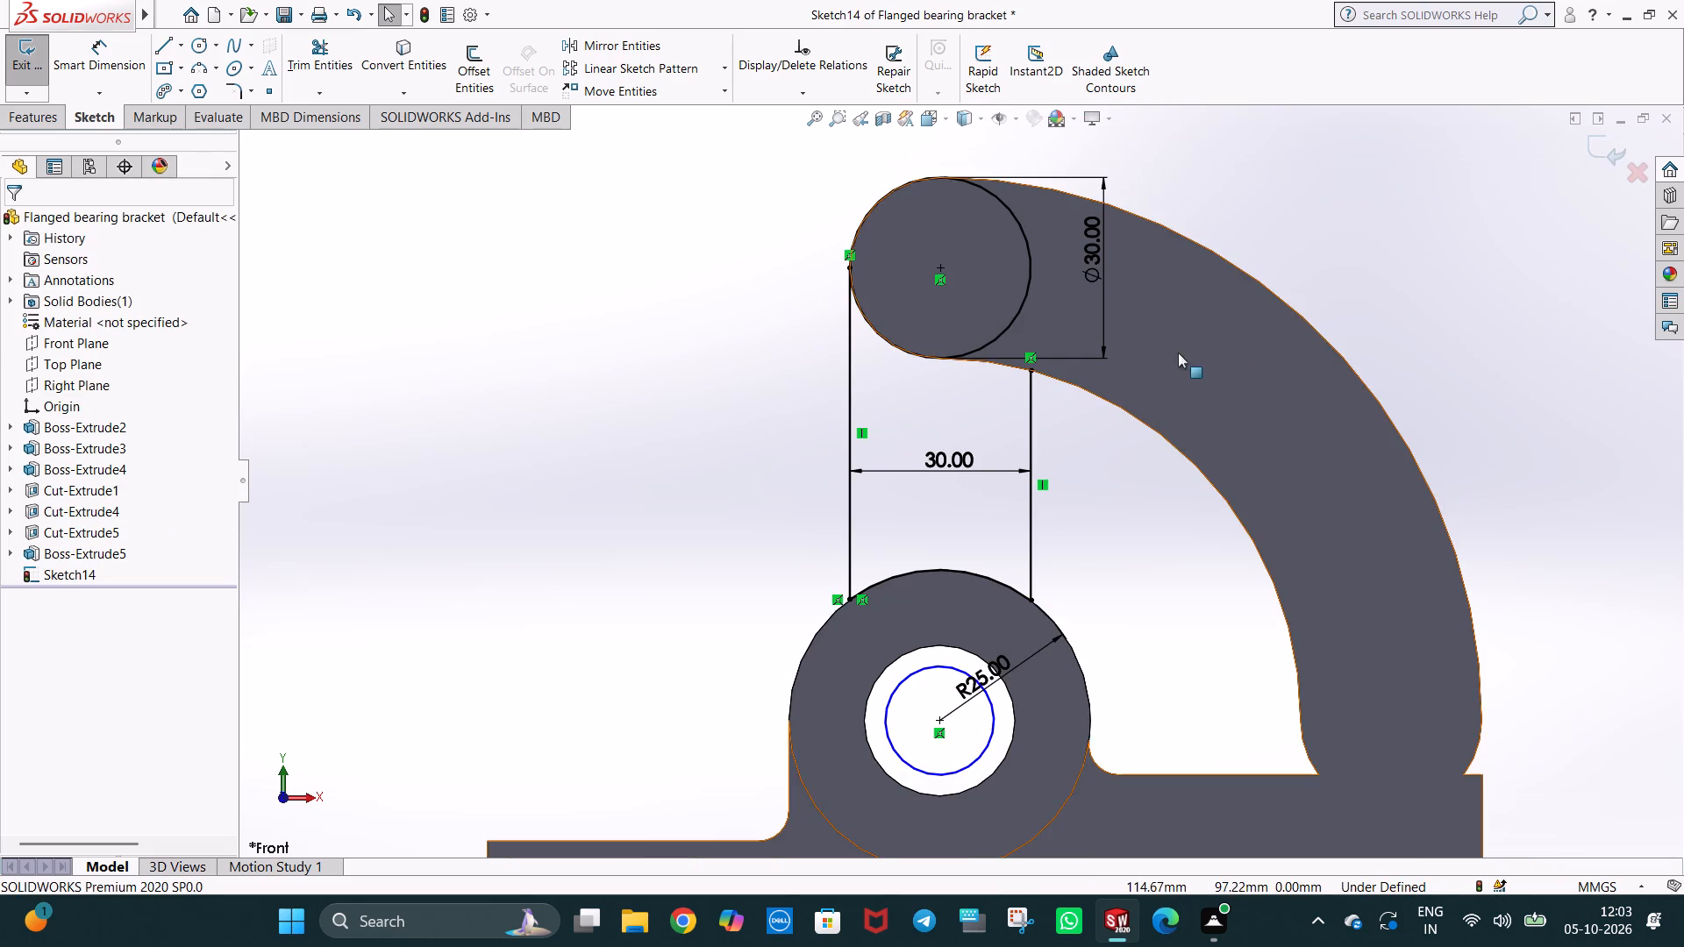
# Set the radius of the circle centred on the bearing bore to 60 mm.
pyautogui.press('Escape')
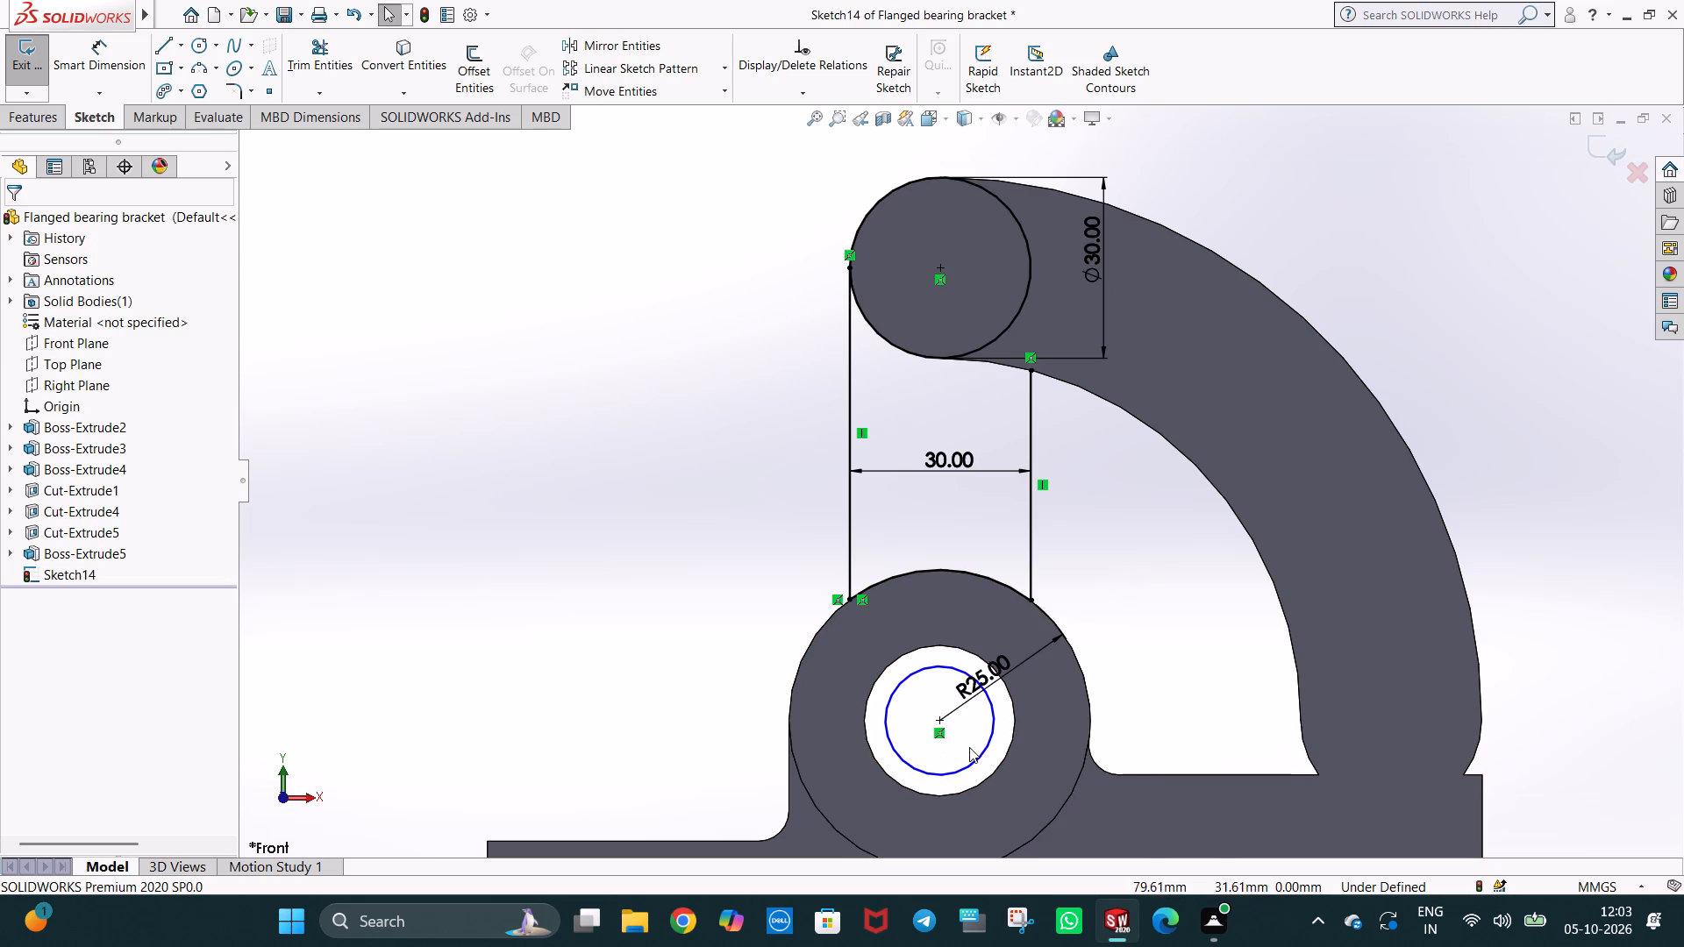
pyautogui.click(975, 756)
pyautogui.write('60')
pyautogui.press('Return')
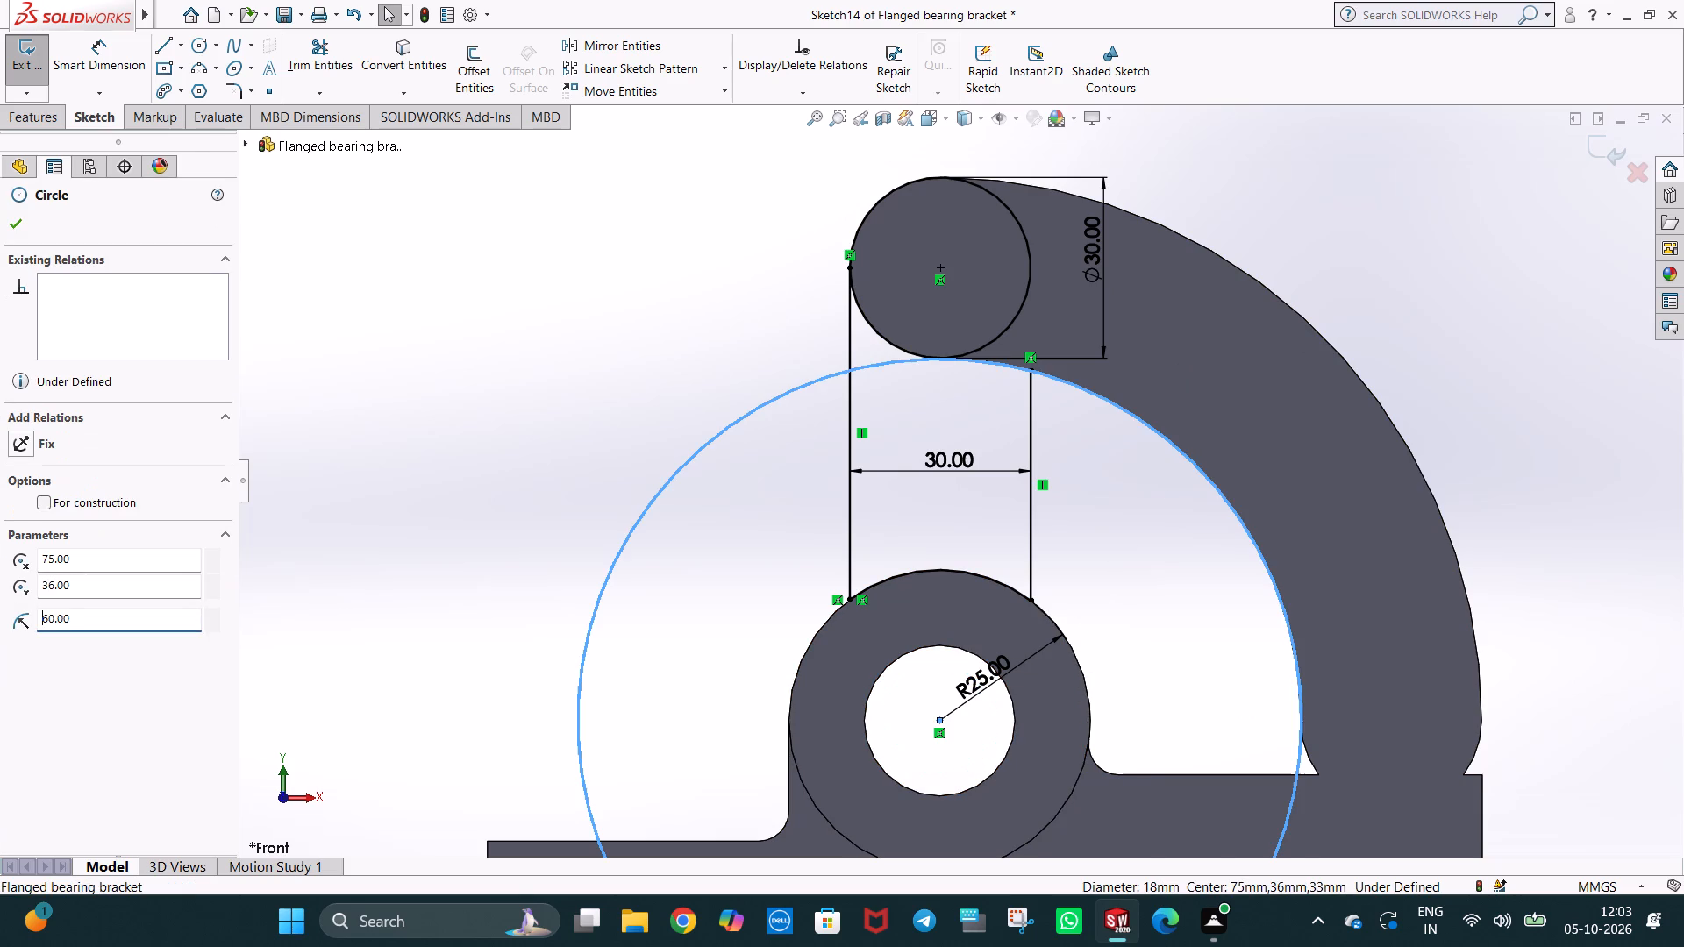
pyautogui.click(1424, 292)
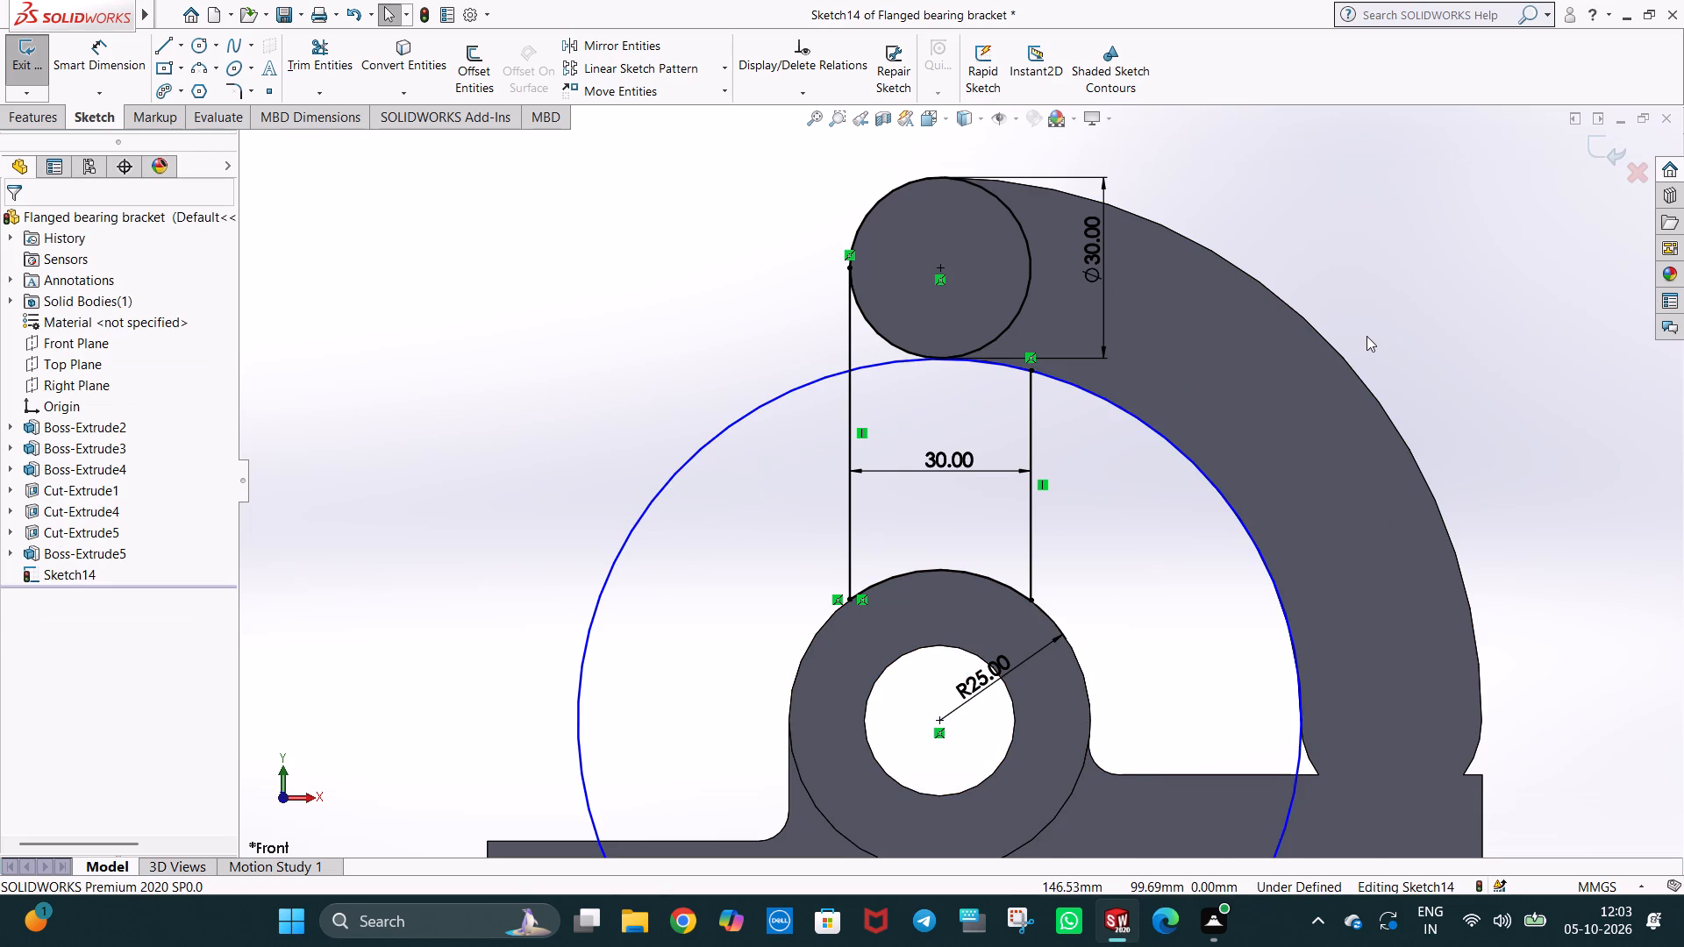
# Dimension the large circle around the bearing centre with a diameter of 120 mm.
pyautogui.moveTo(1366, 336); pyautogui.dragTo(1383, 365, button='middle')
pyautogui.click(123, 64)
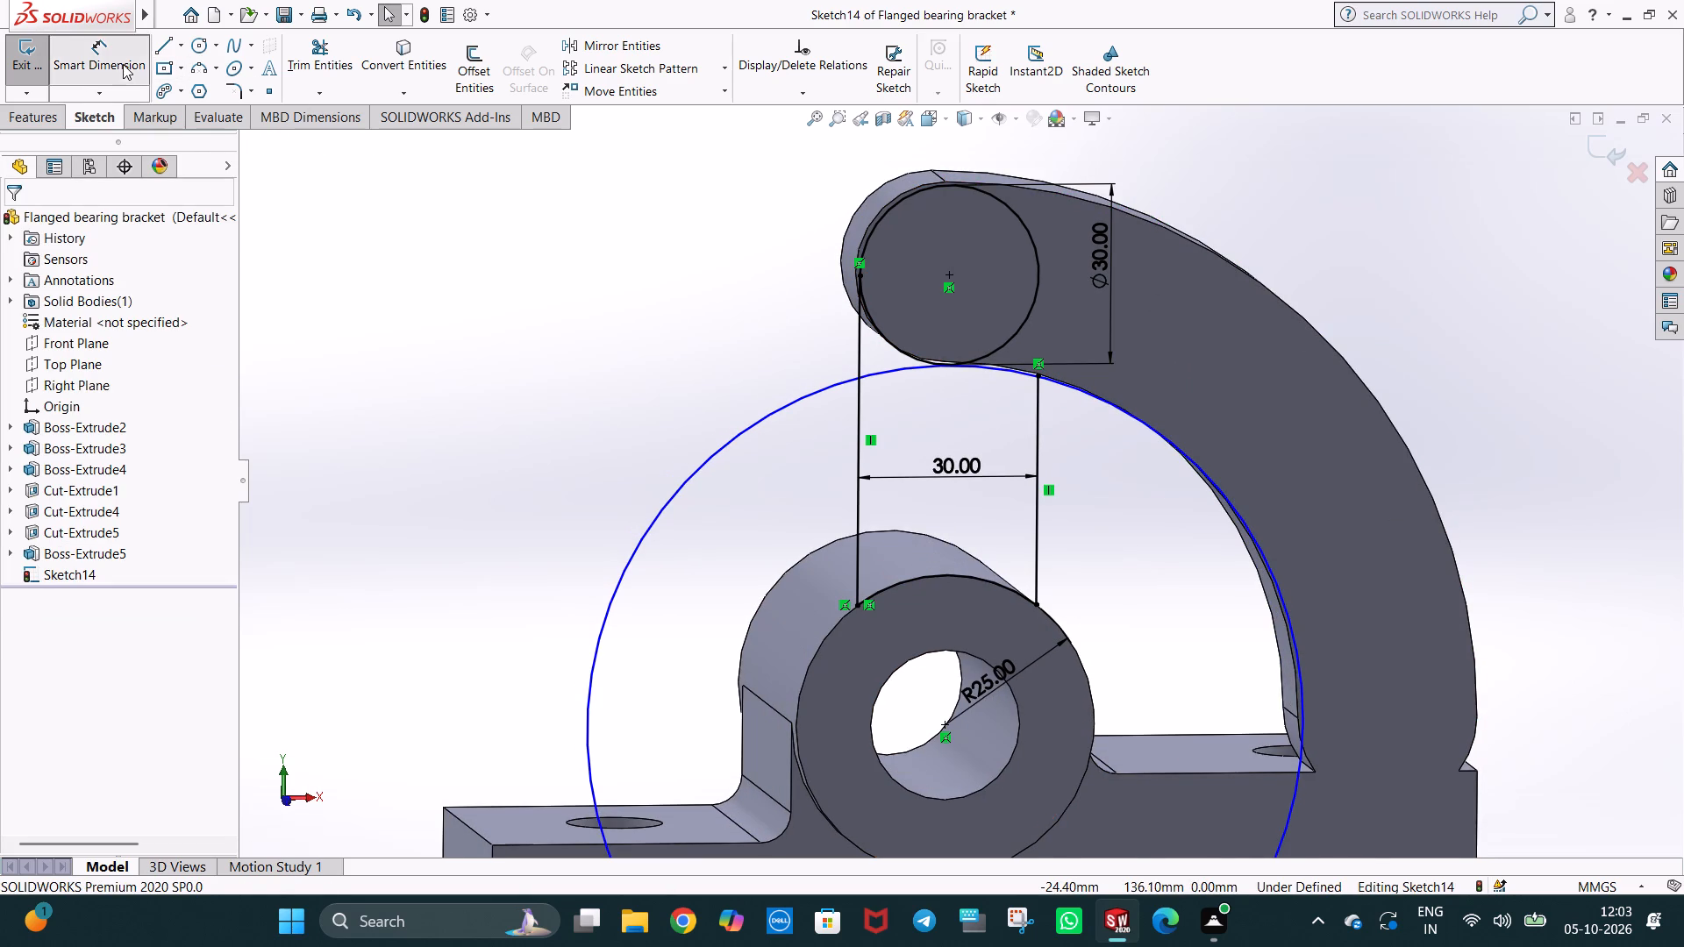
pyautogui.click(1198, 473)
pyautogui.click(1149, 527)
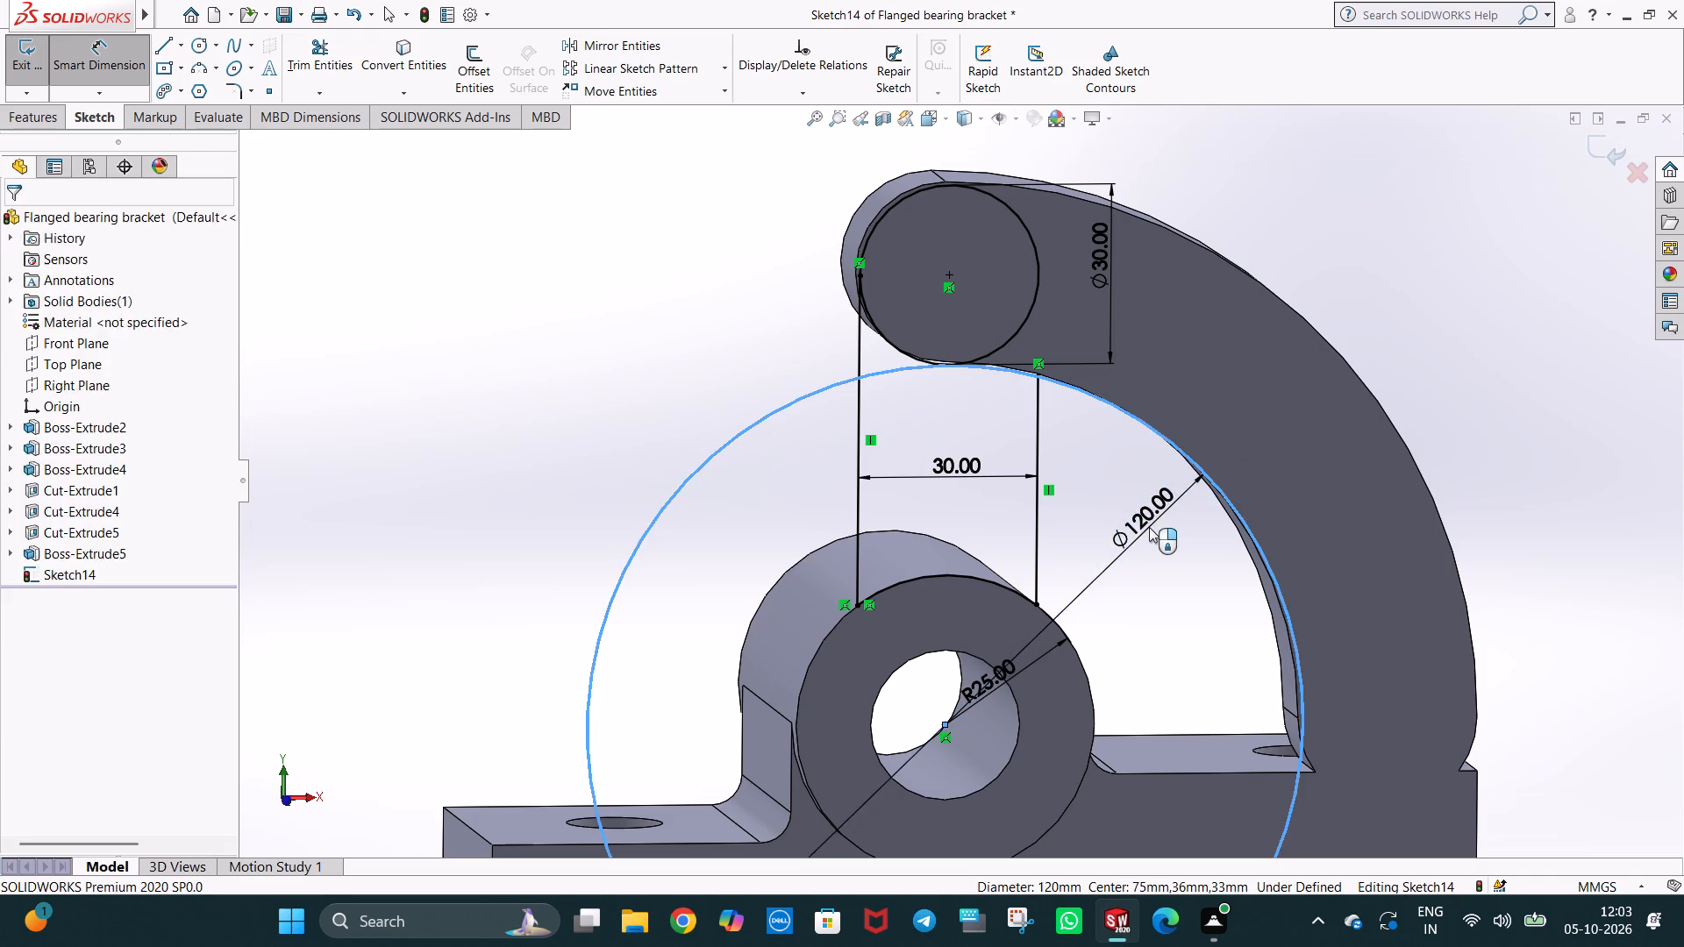
pyautogui.click(1074, 494)
pyautogui.click(1341, 262)
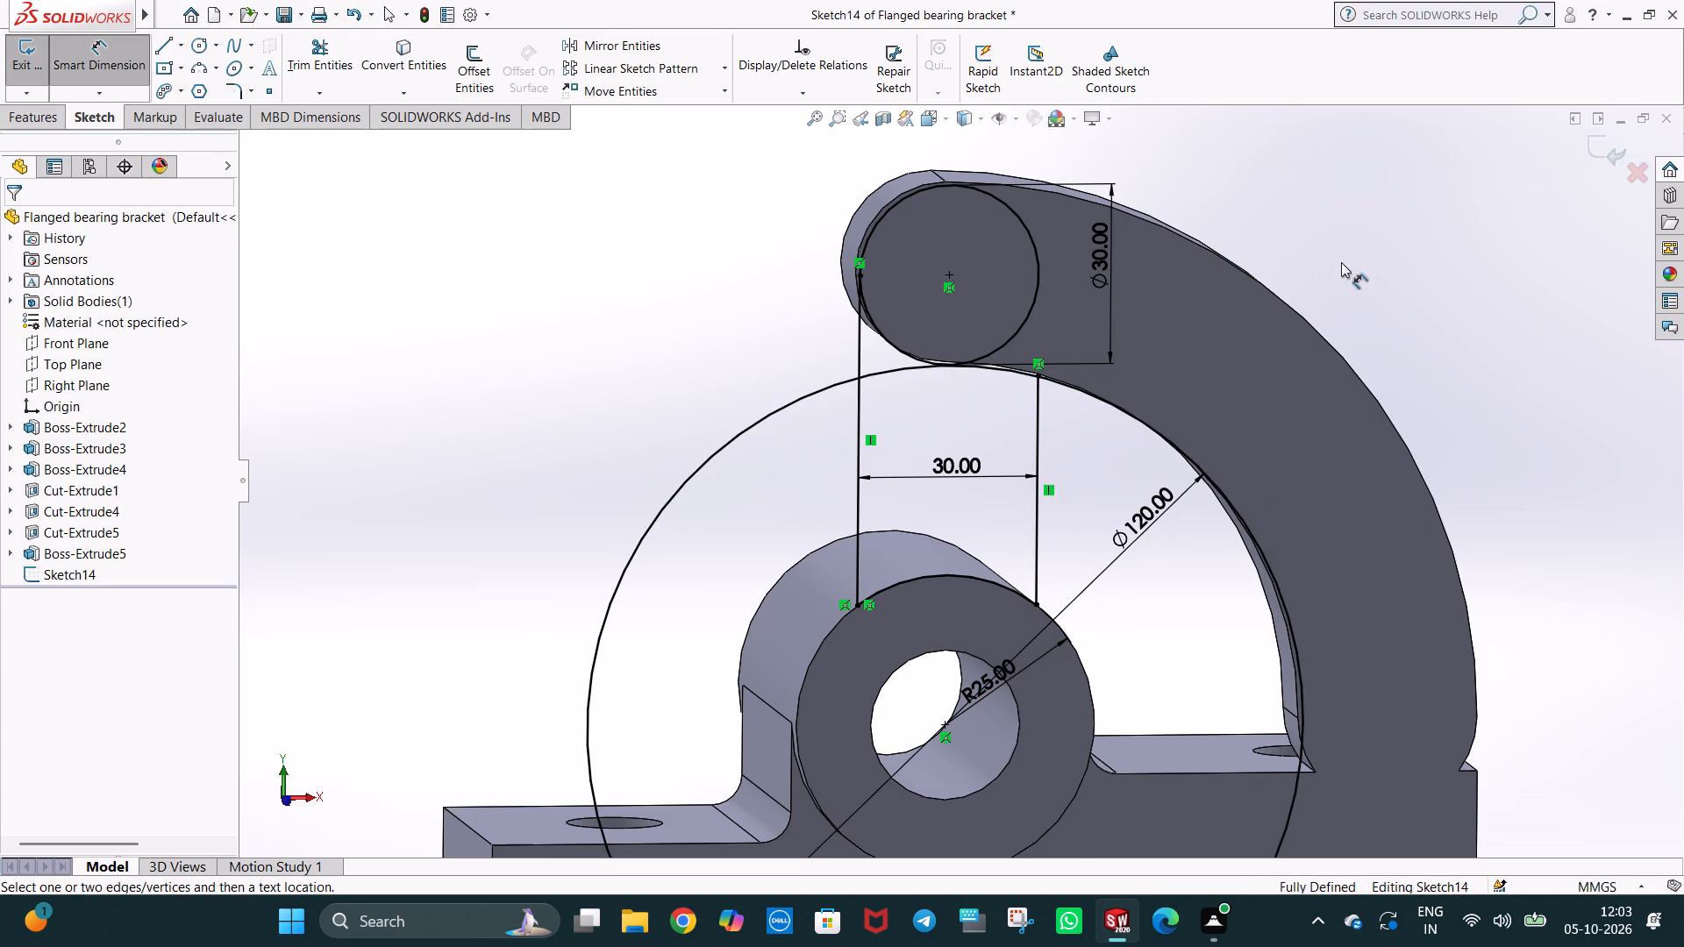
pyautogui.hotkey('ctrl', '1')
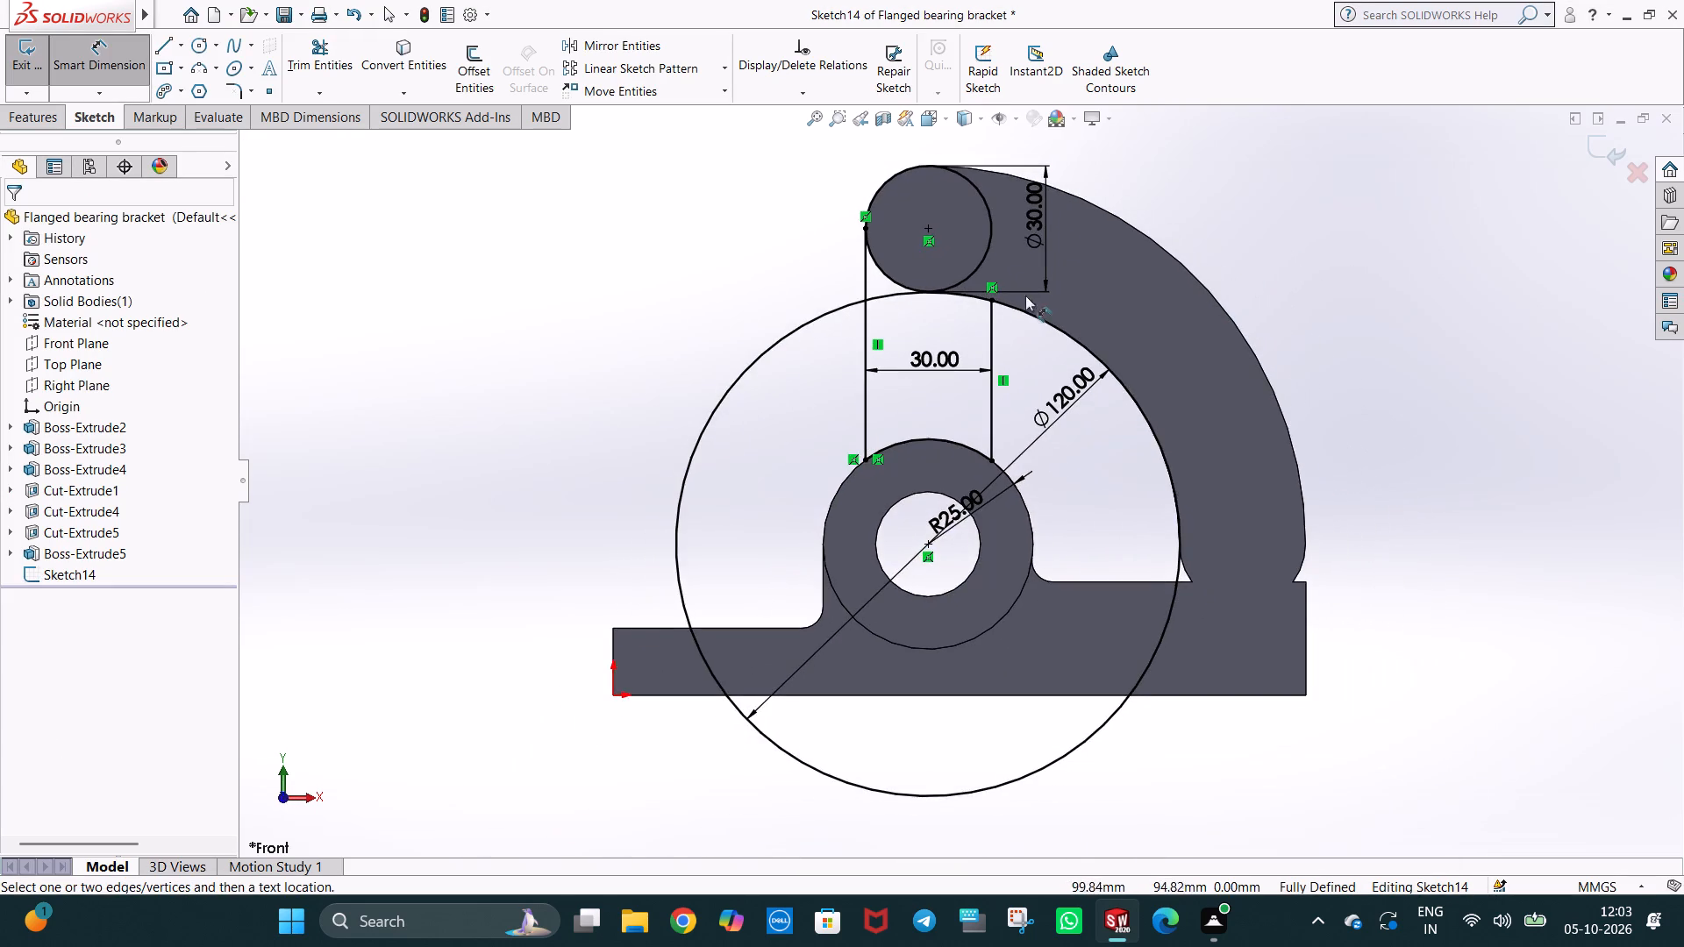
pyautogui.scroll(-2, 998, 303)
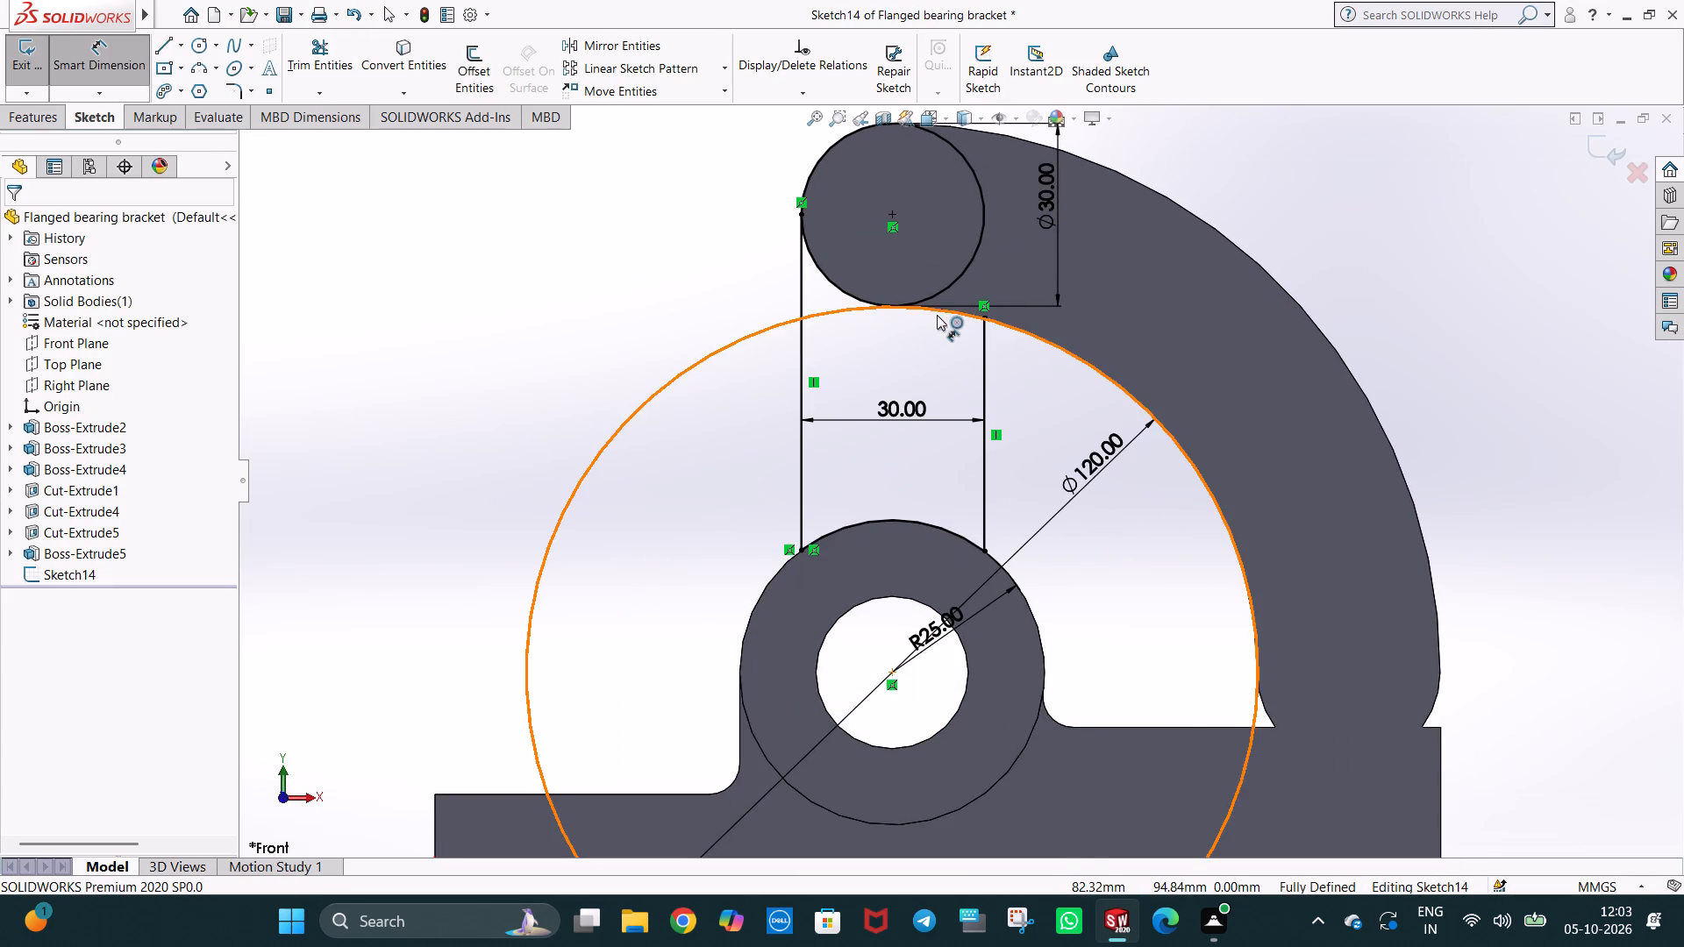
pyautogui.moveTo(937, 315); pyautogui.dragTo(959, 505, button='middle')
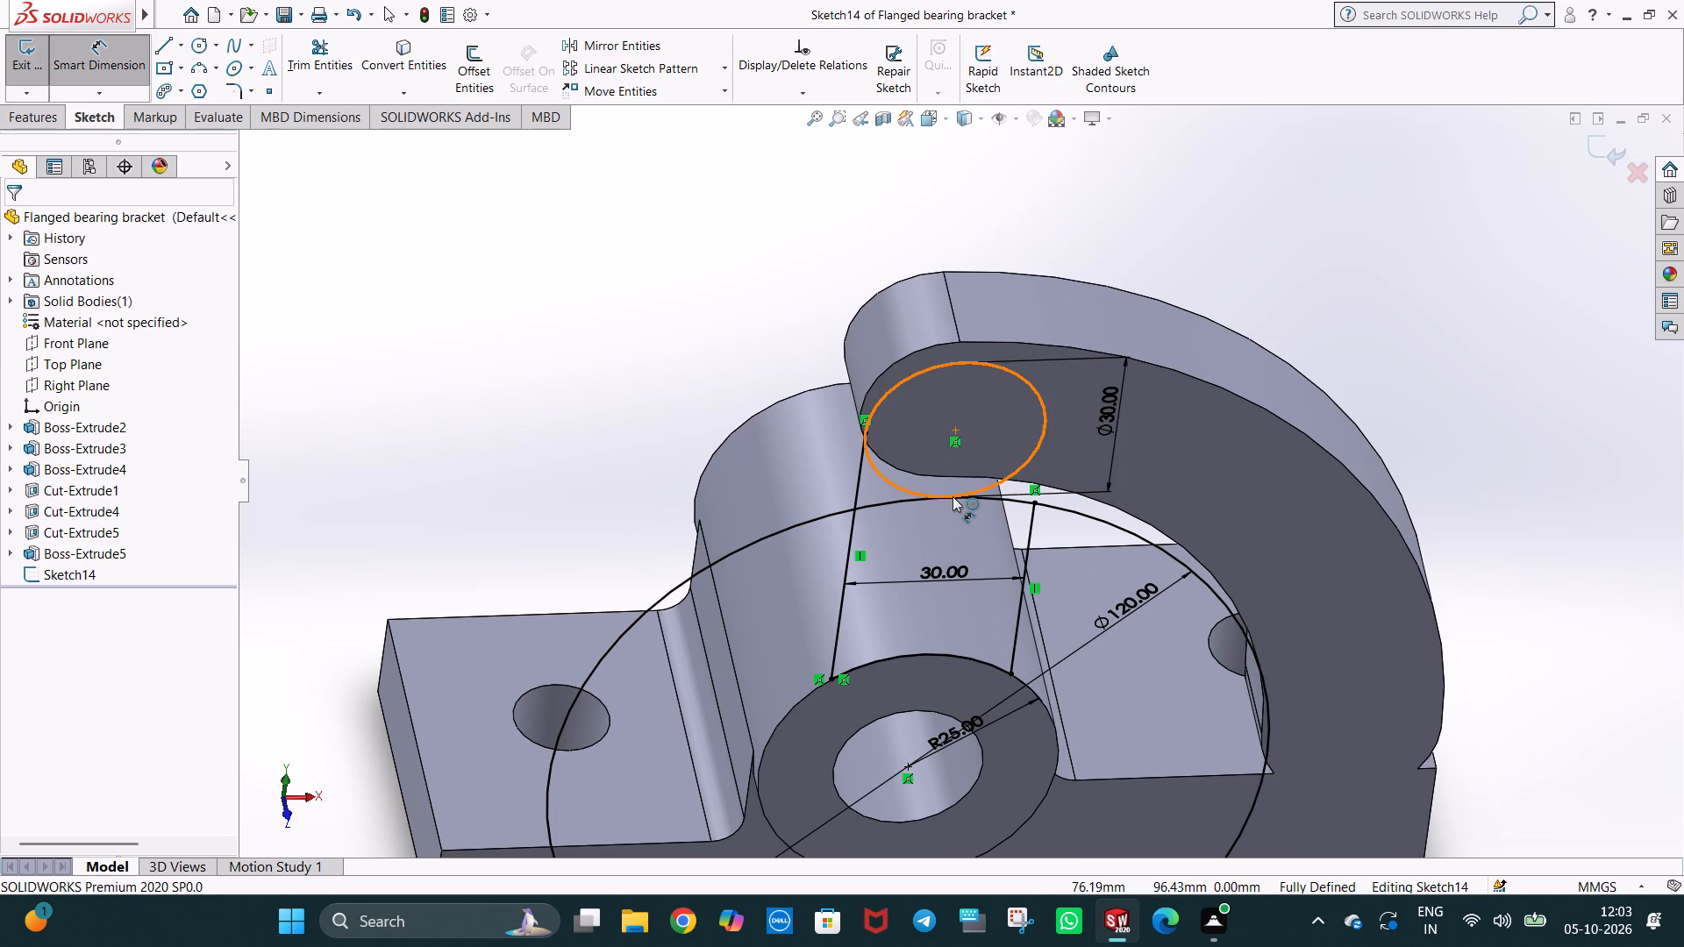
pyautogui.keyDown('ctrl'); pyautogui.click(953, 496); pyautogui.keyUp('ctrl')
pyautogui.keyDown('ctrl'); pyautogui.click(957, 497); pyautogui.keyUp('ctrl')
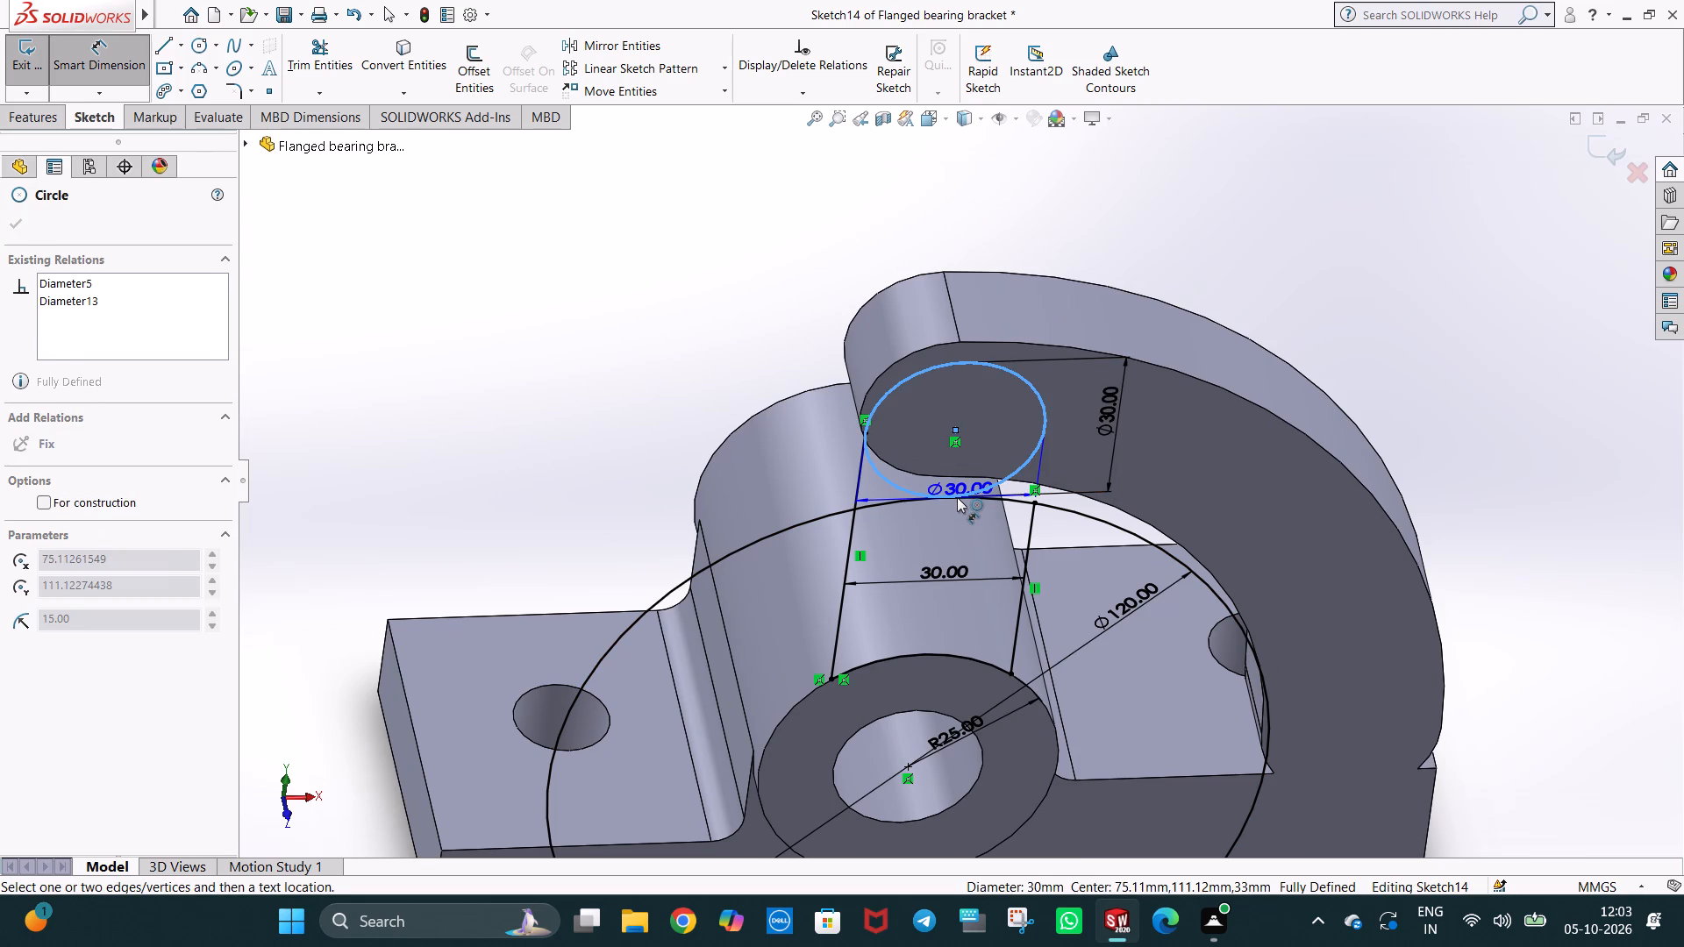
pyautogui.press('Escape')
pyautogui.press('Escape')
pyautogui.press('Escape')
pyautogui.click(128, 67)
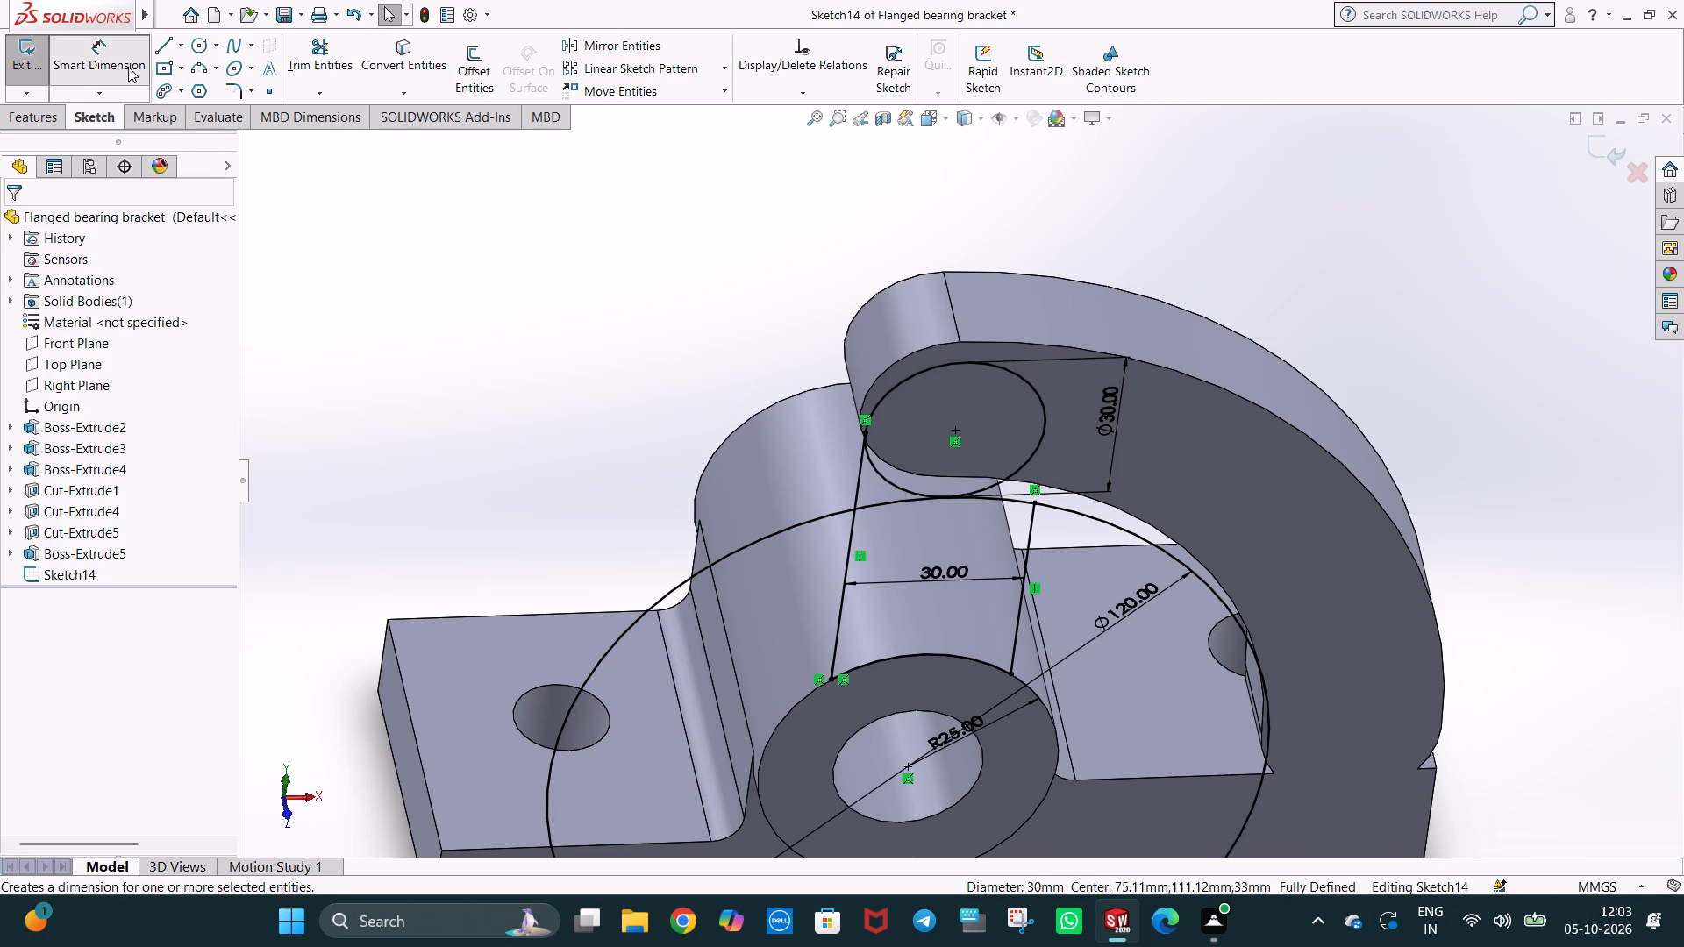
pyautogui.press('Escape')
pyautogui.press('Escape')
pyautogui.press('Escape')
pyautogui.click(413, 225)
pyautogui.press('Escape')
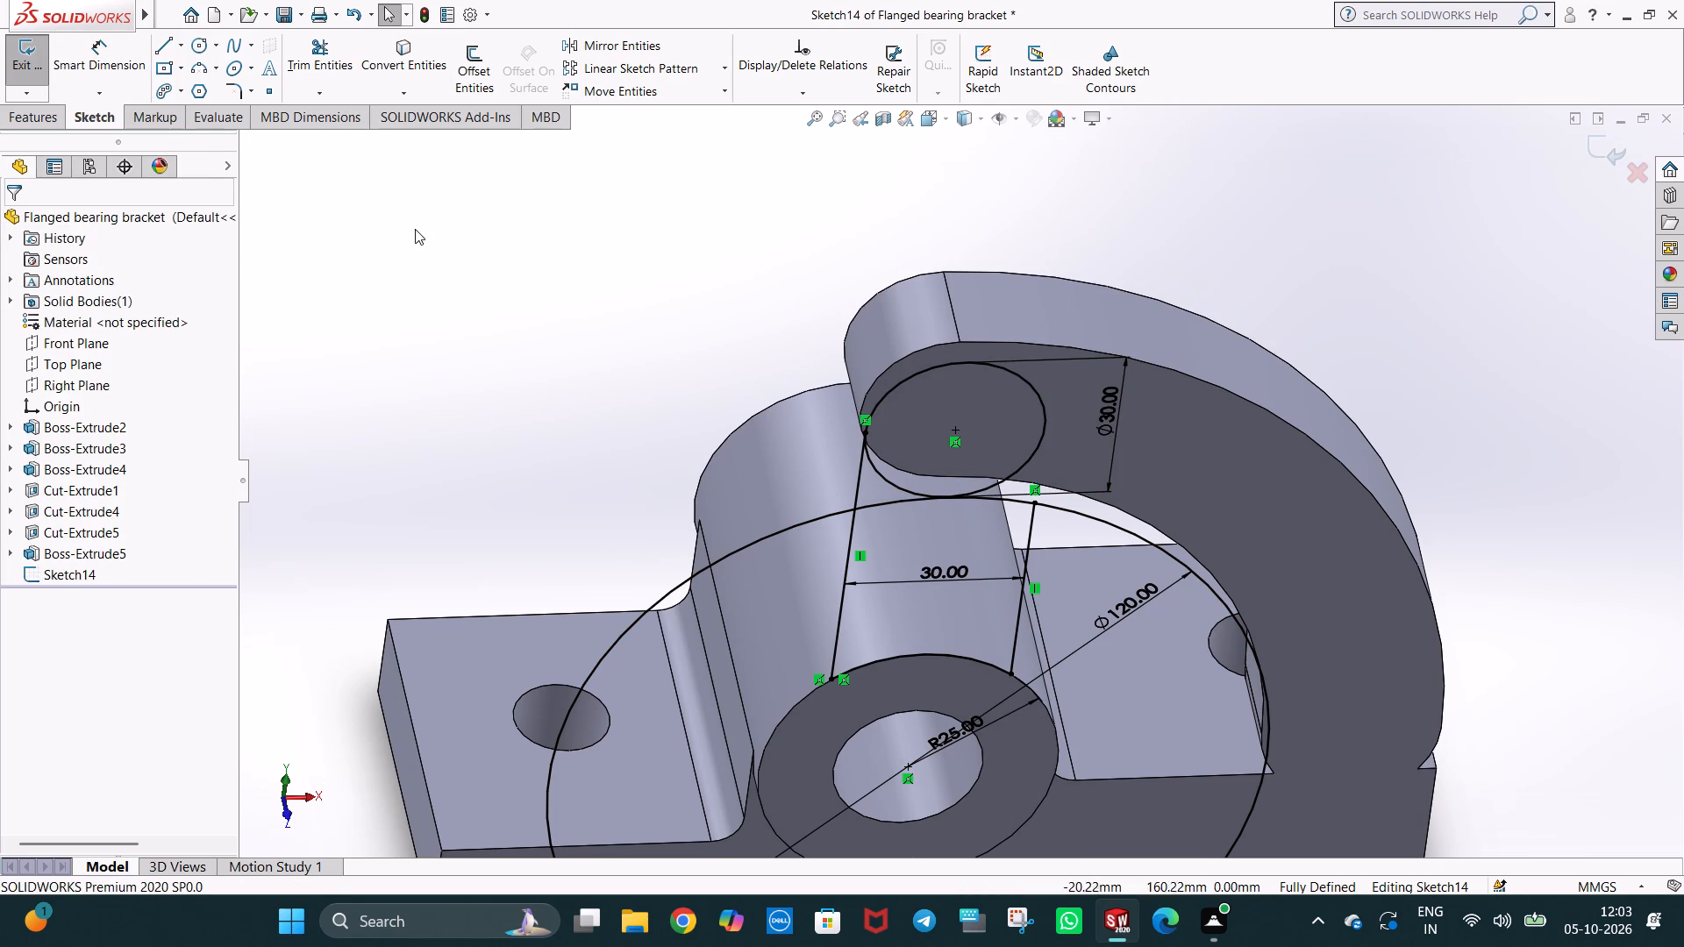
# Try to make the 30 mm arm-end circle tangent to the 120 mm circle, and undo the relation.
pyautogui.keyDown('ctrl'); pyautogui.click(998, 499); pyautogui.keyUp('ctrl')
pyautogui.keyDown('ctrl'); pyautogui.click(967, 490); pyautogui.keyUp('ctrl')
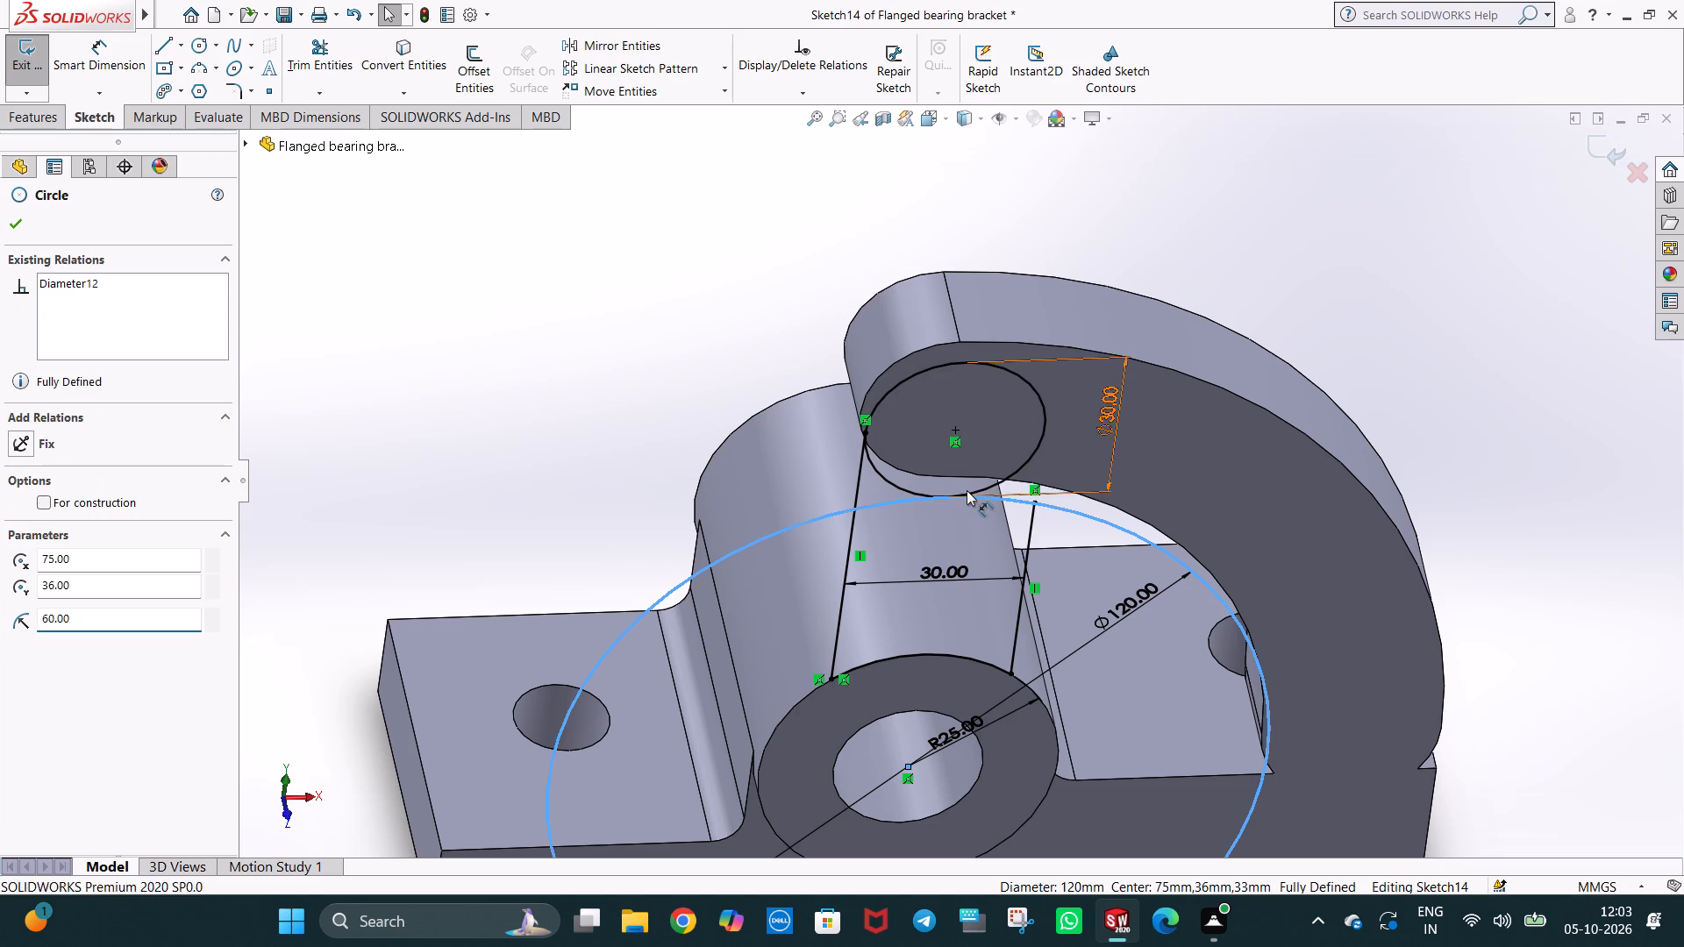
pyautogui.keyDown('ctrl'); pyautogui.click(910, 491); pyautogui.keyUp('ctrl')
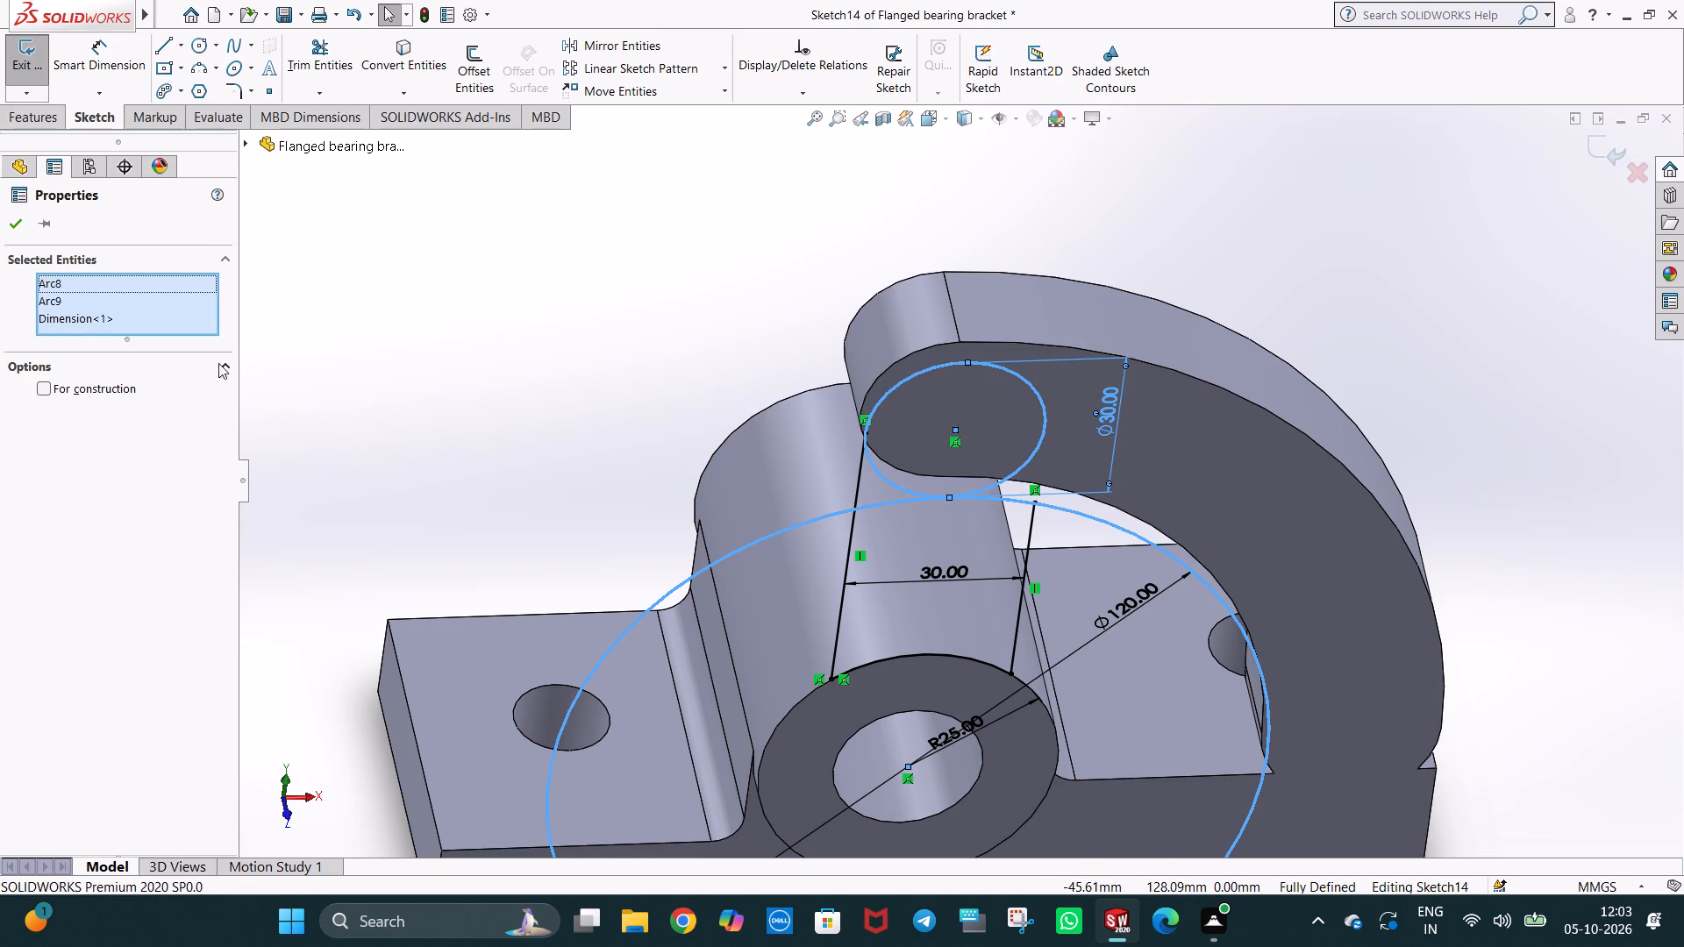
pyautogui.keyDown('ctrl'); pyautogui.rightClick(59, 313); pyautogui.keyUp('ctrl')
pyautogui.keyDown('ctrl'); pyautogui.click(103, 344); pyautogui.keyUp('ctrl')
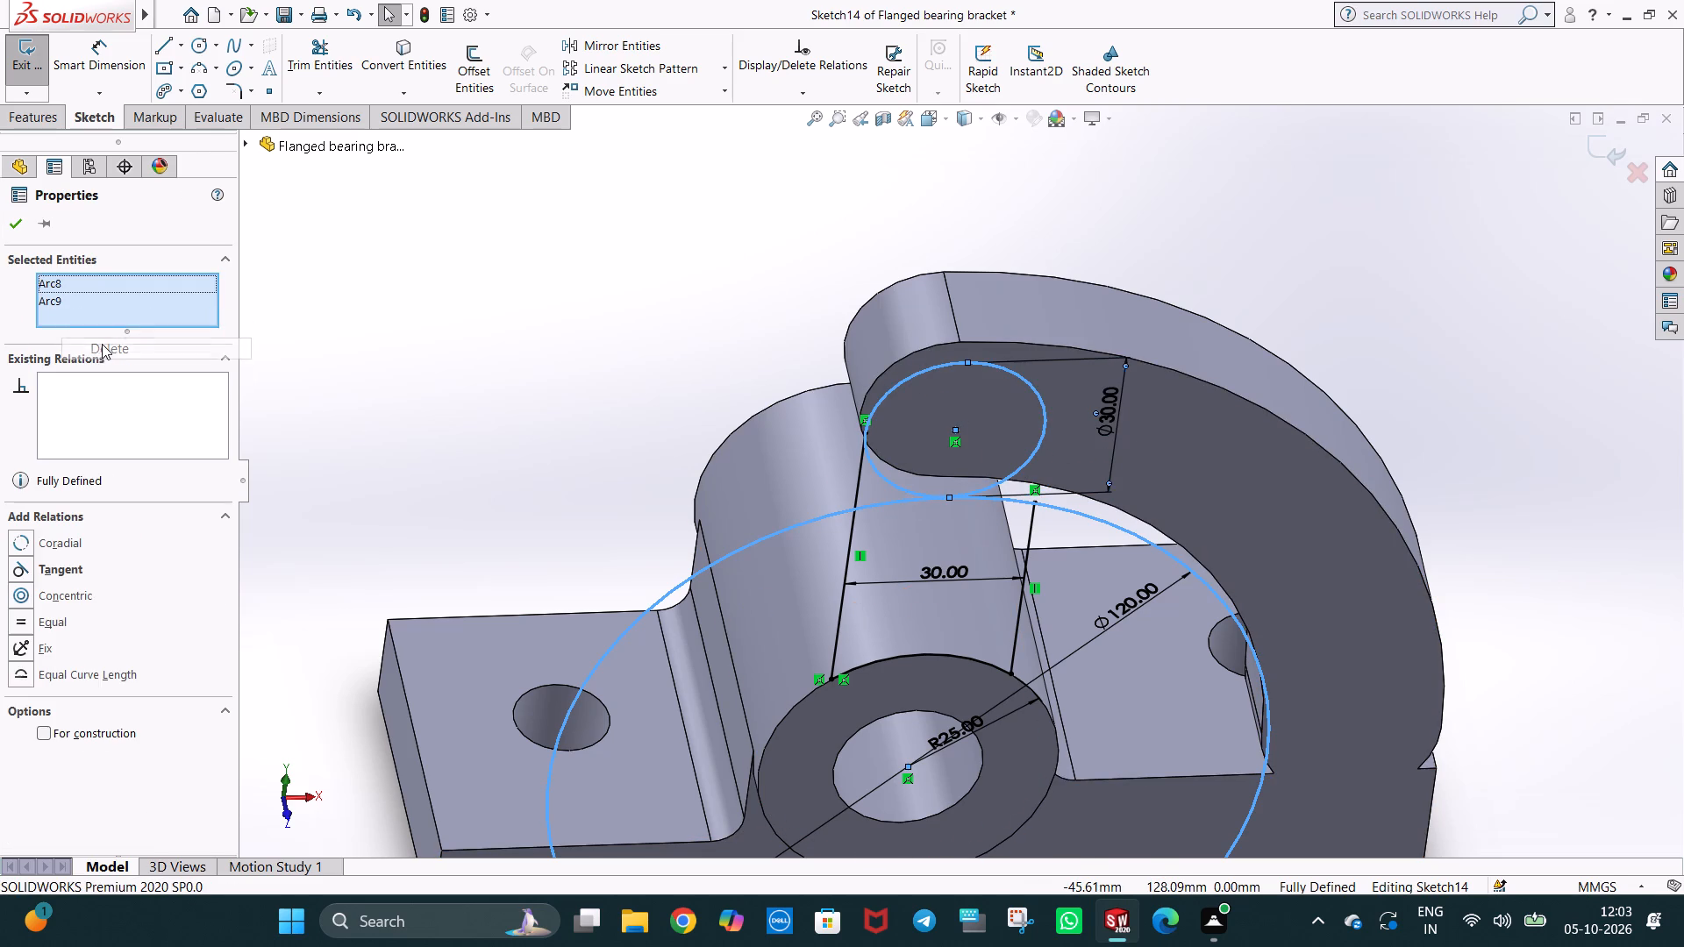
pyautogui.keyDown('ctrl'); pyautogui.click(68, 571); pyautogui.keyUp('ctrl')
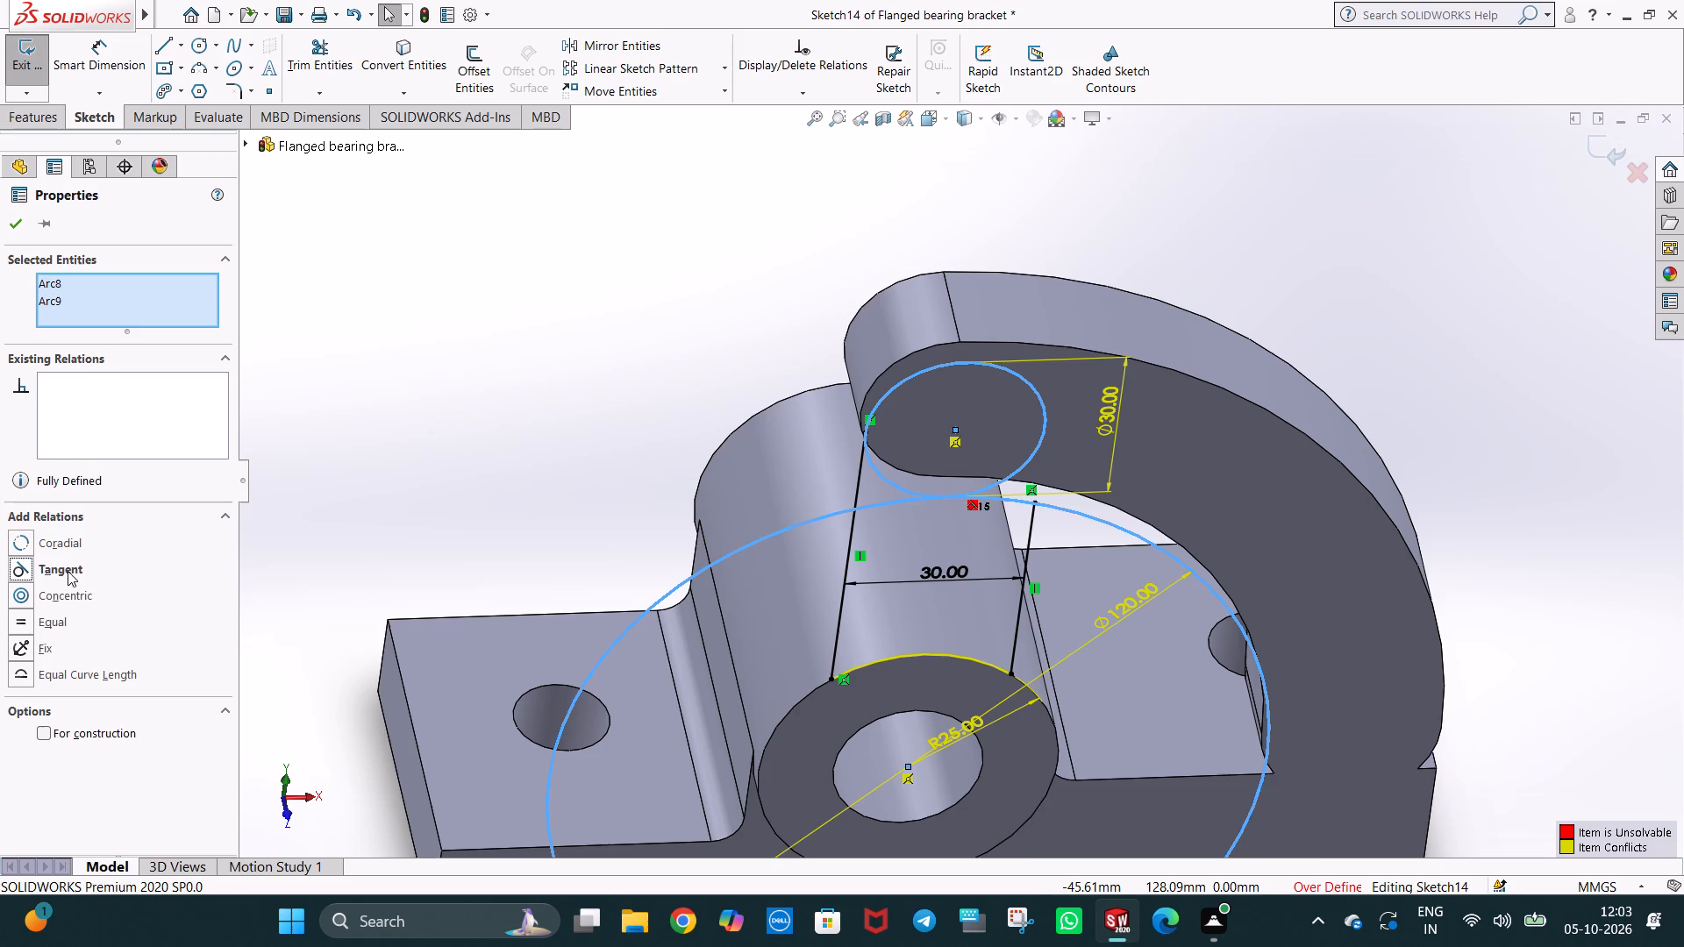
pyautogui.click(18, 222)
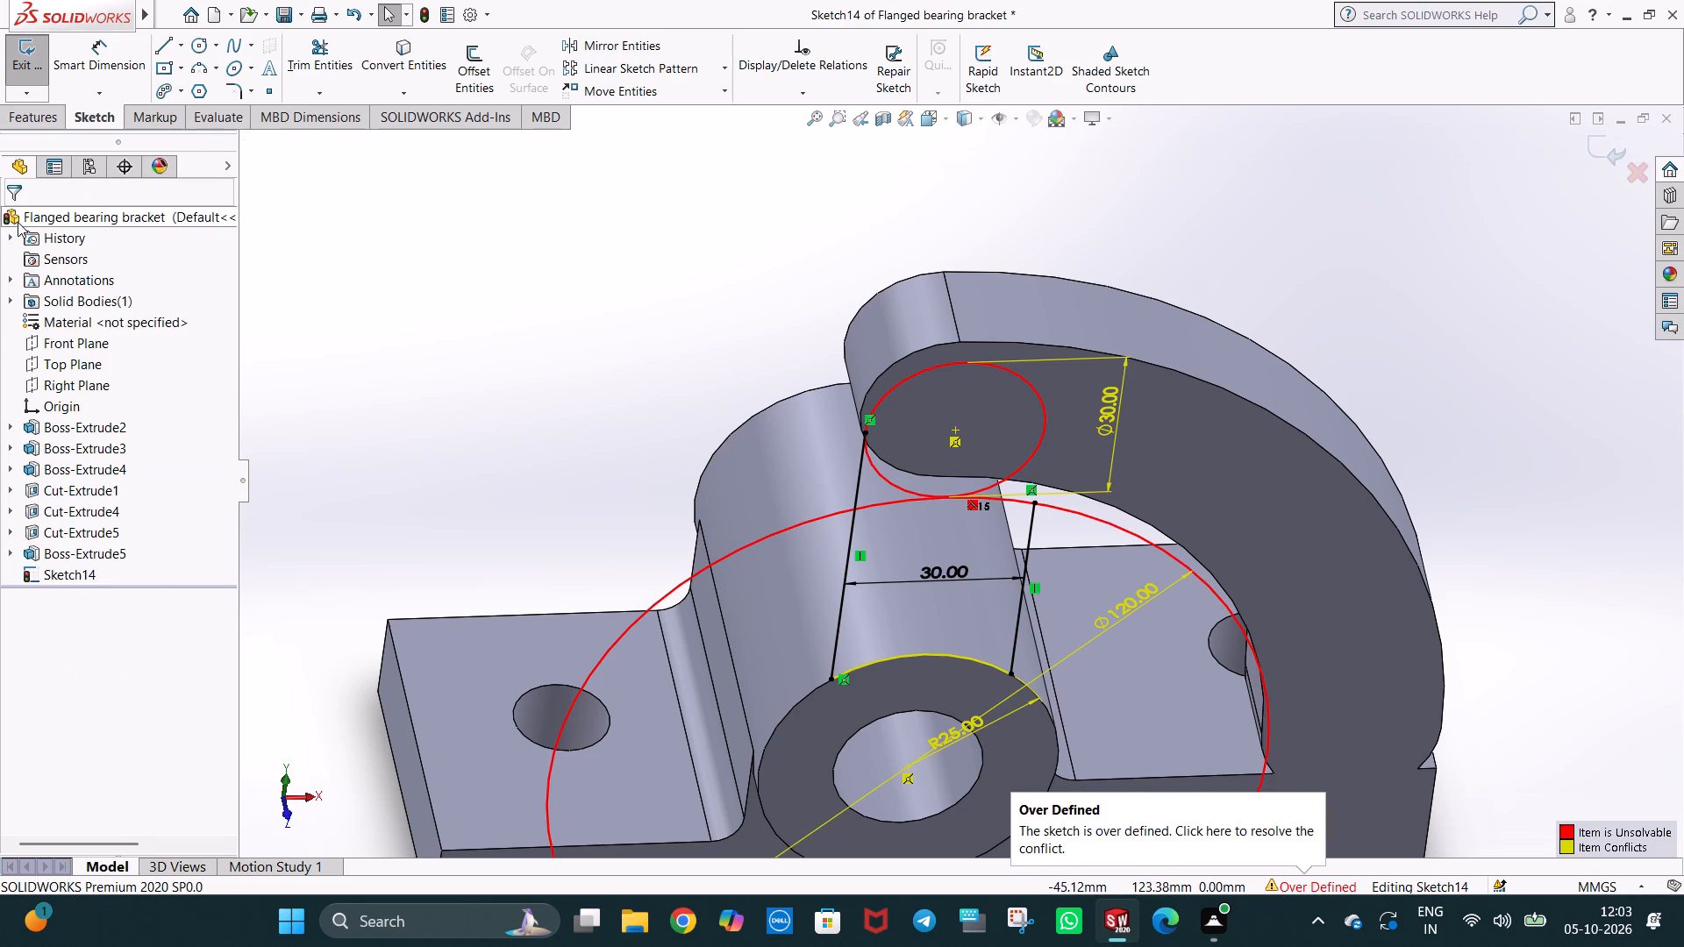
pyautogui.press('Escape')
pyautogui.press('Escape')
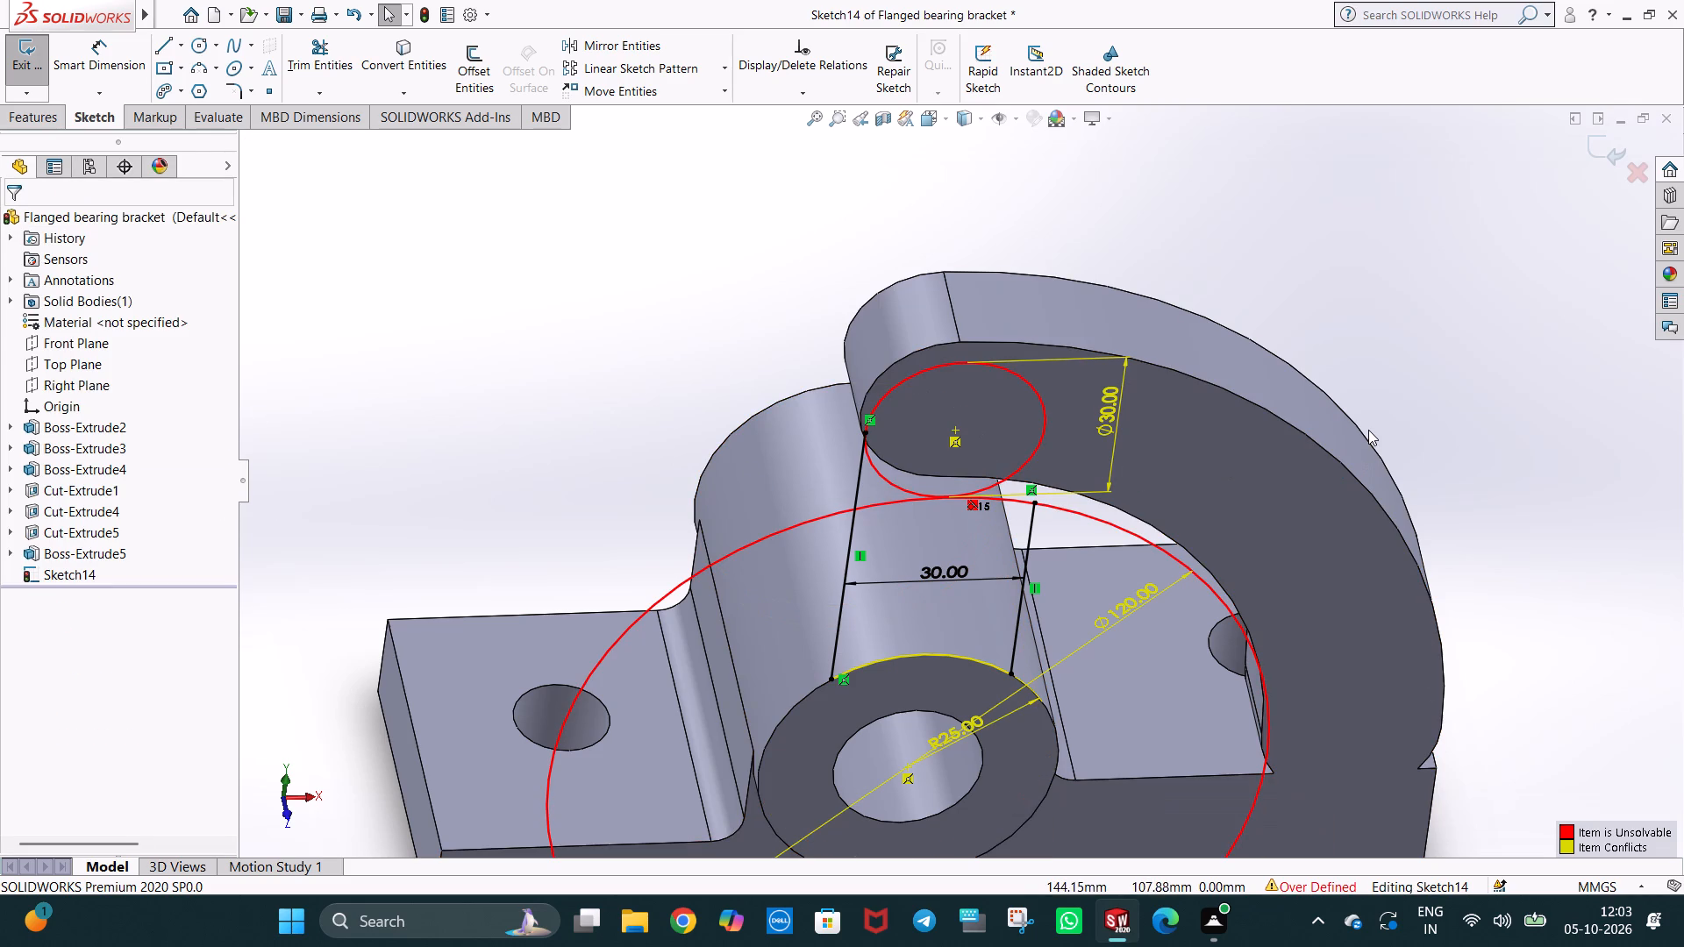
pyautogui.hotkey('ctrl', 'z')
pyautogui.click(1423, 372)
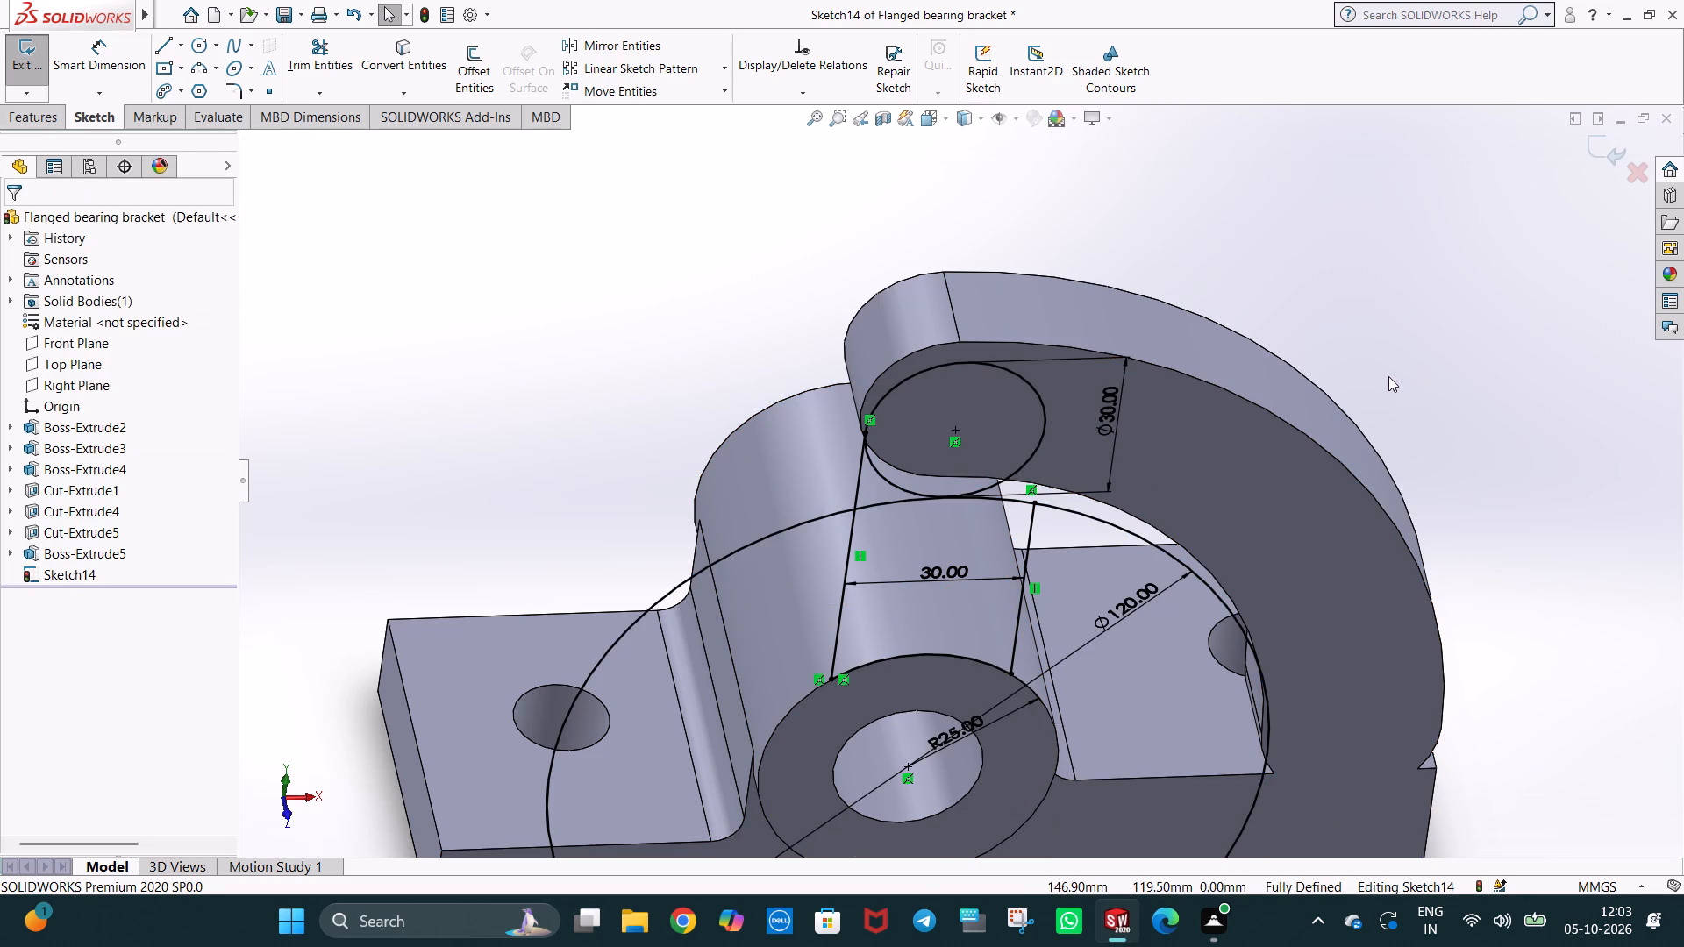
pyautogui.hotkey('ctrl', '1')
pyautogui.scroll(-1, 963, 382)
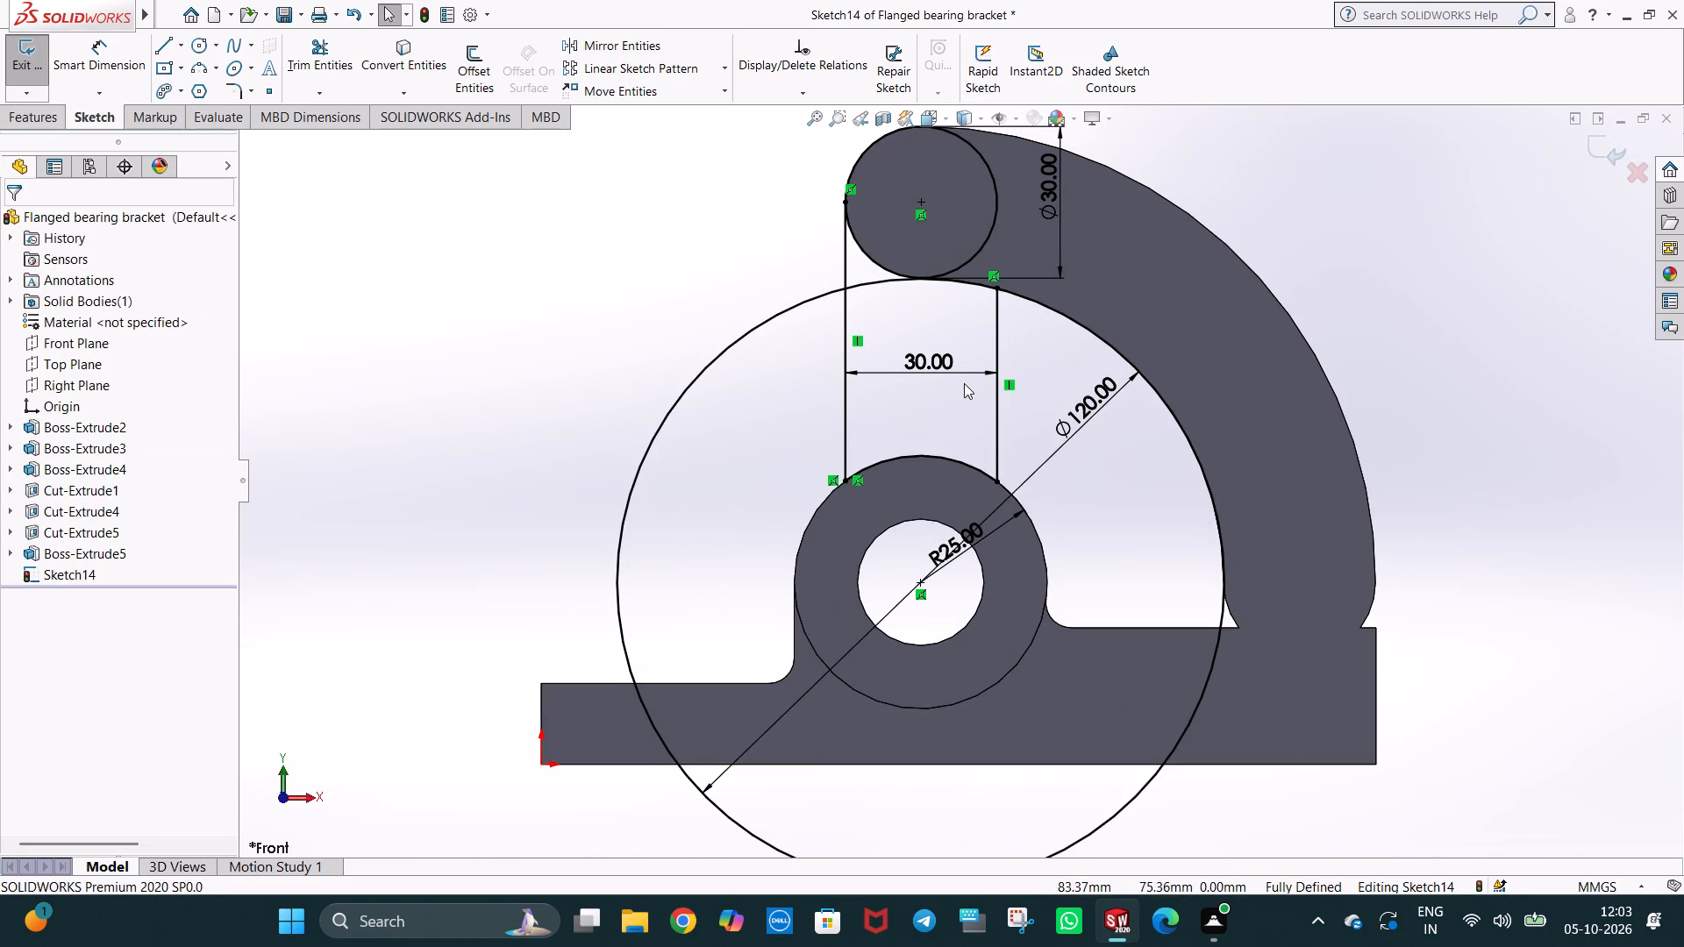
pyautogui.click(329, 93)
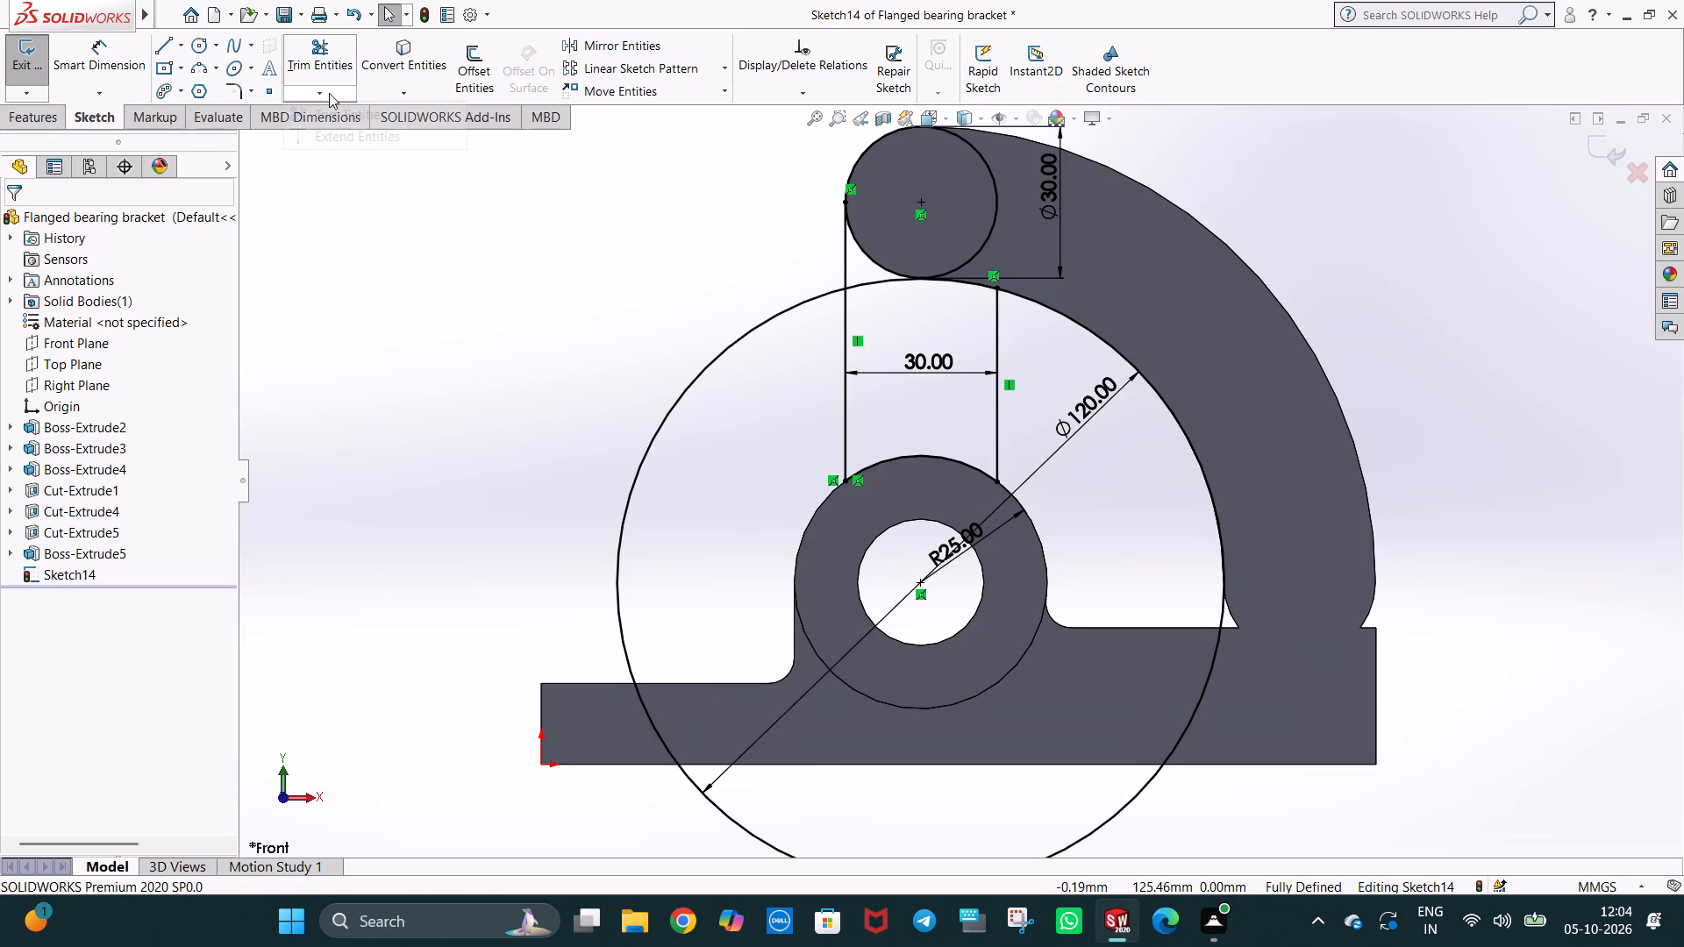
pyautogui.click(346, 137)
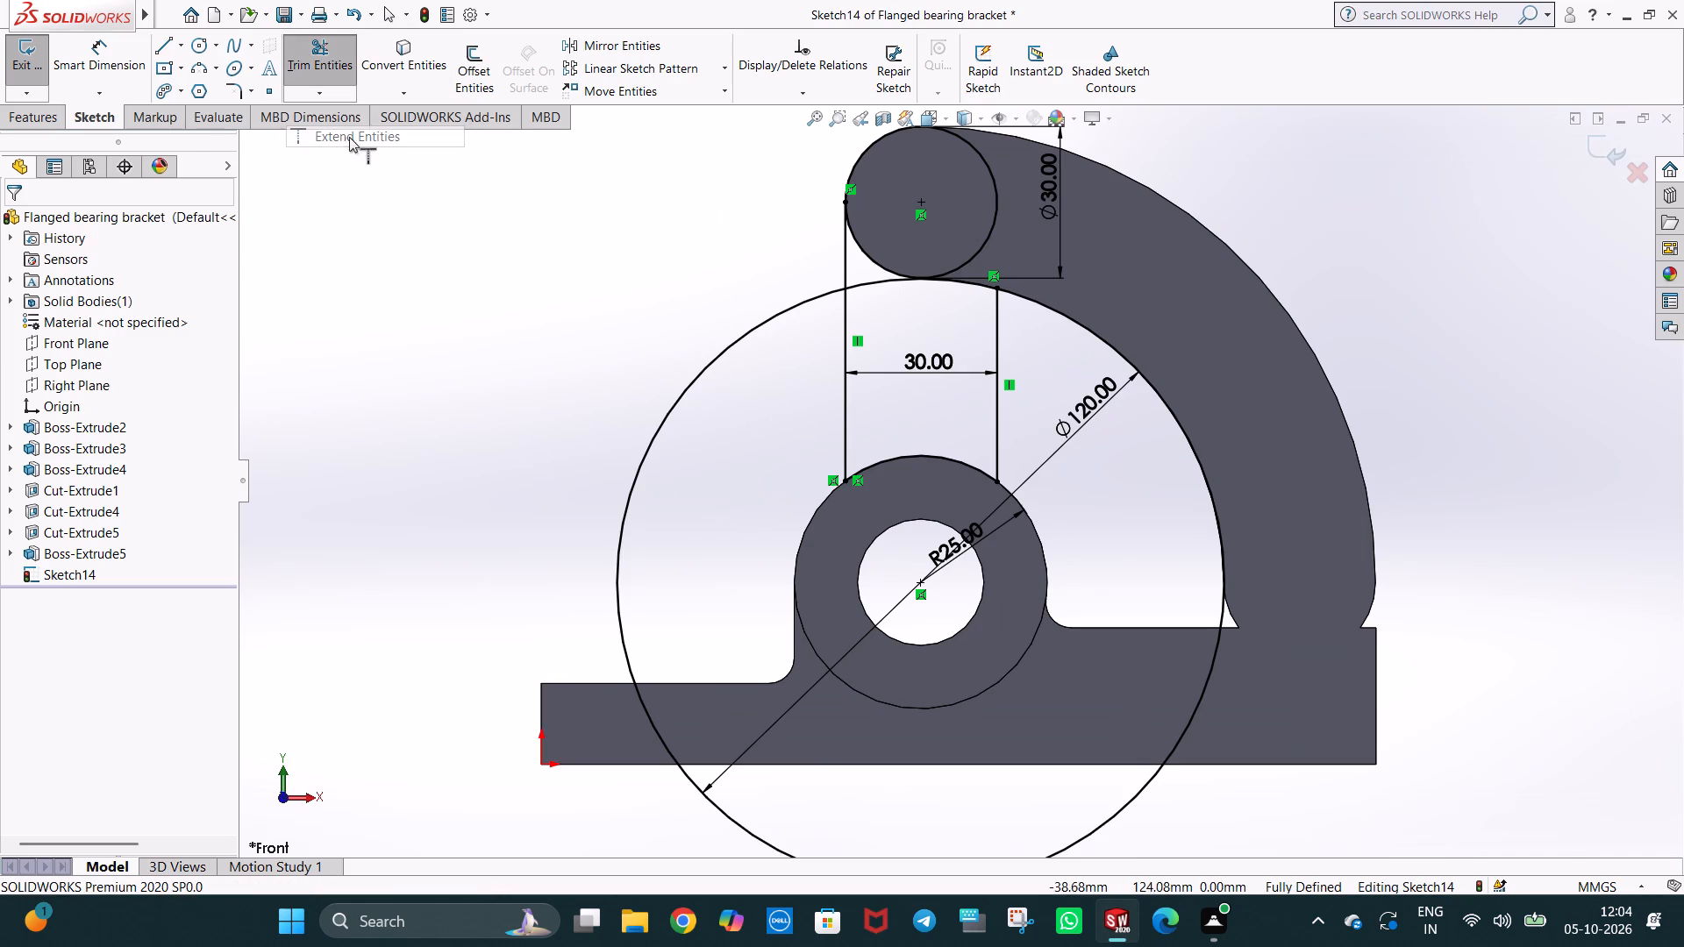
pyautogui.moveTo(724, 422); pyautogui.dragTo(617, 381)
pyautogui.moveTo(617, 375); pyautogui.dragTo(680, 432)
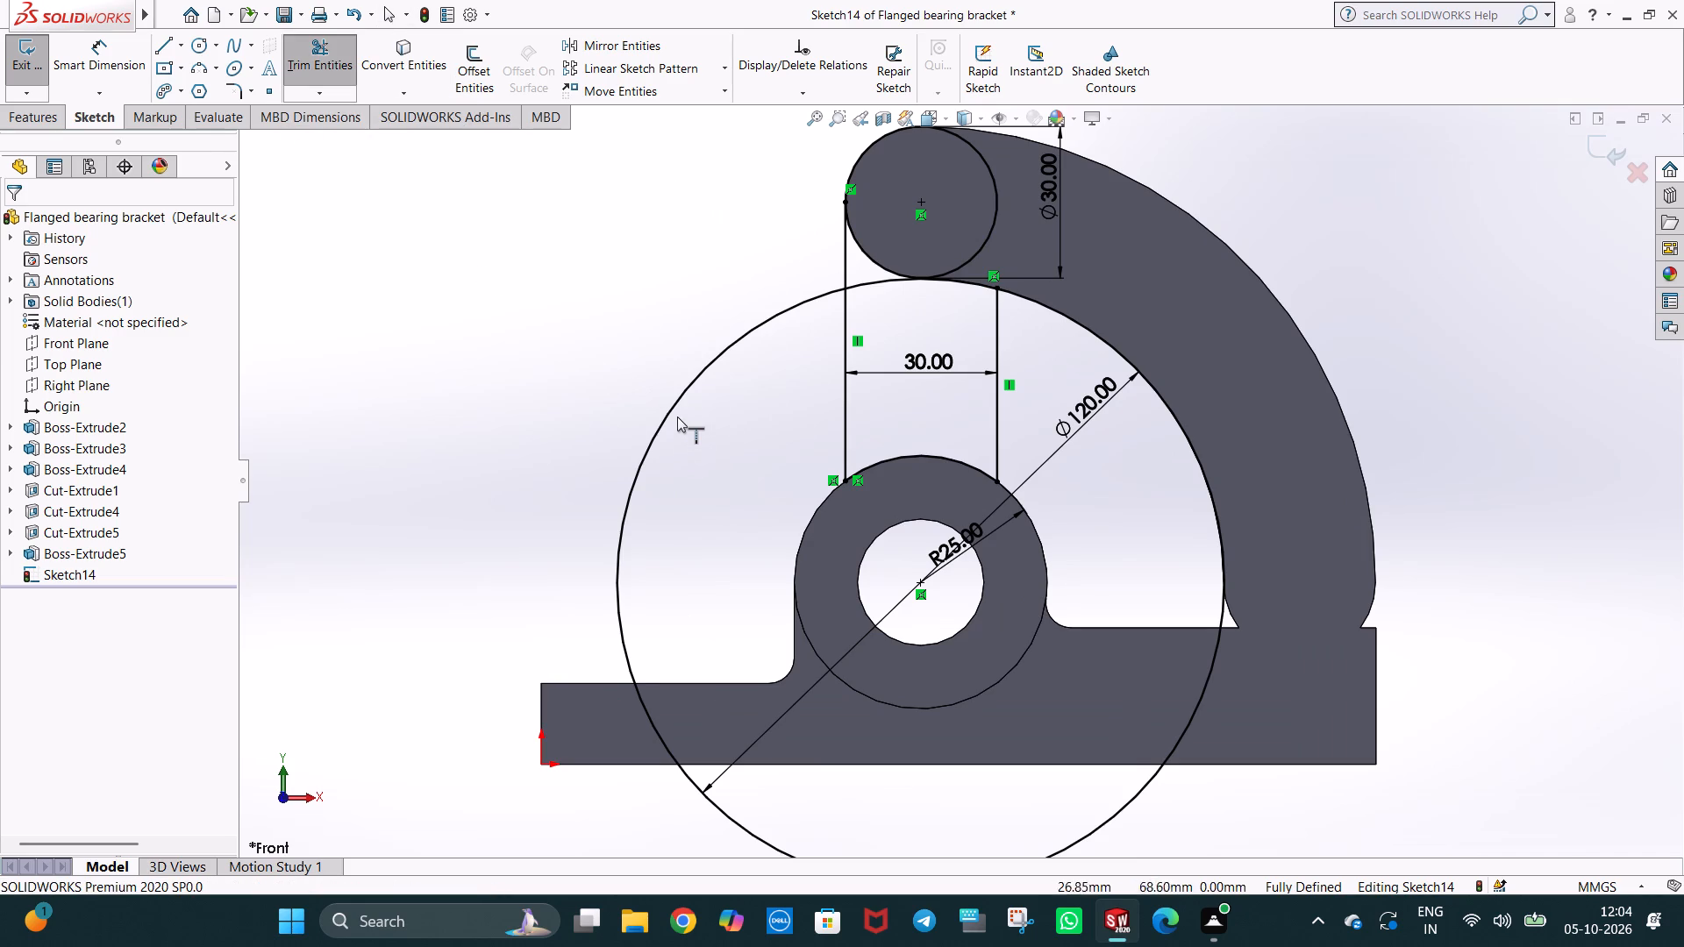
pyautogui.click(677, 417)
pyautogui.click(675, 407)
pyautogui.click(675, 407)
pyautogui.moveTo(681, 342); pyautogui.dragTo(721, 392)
# Trim away the 120 mm circle outside the two vertical lines, keeping the short arc between them below the arm end.
pyautogui.click(342, 88)
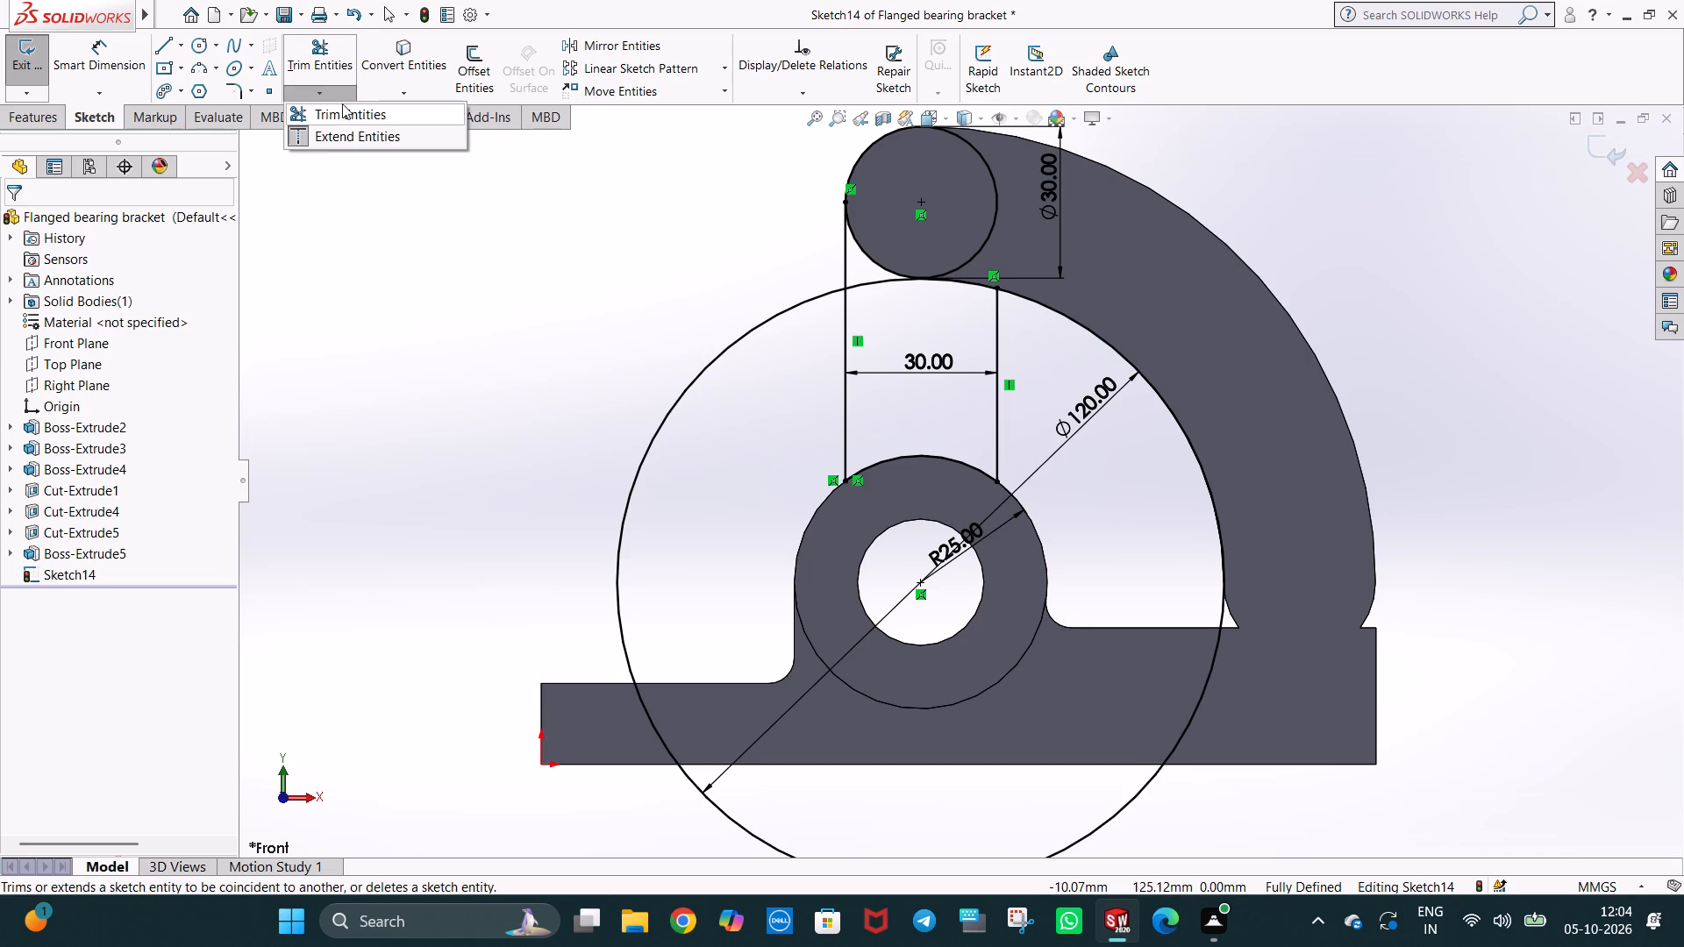
pyautogui.click(345, 116)
pyautogui.moveTo(761, 353); pyautogui.dragTo(745, 298)
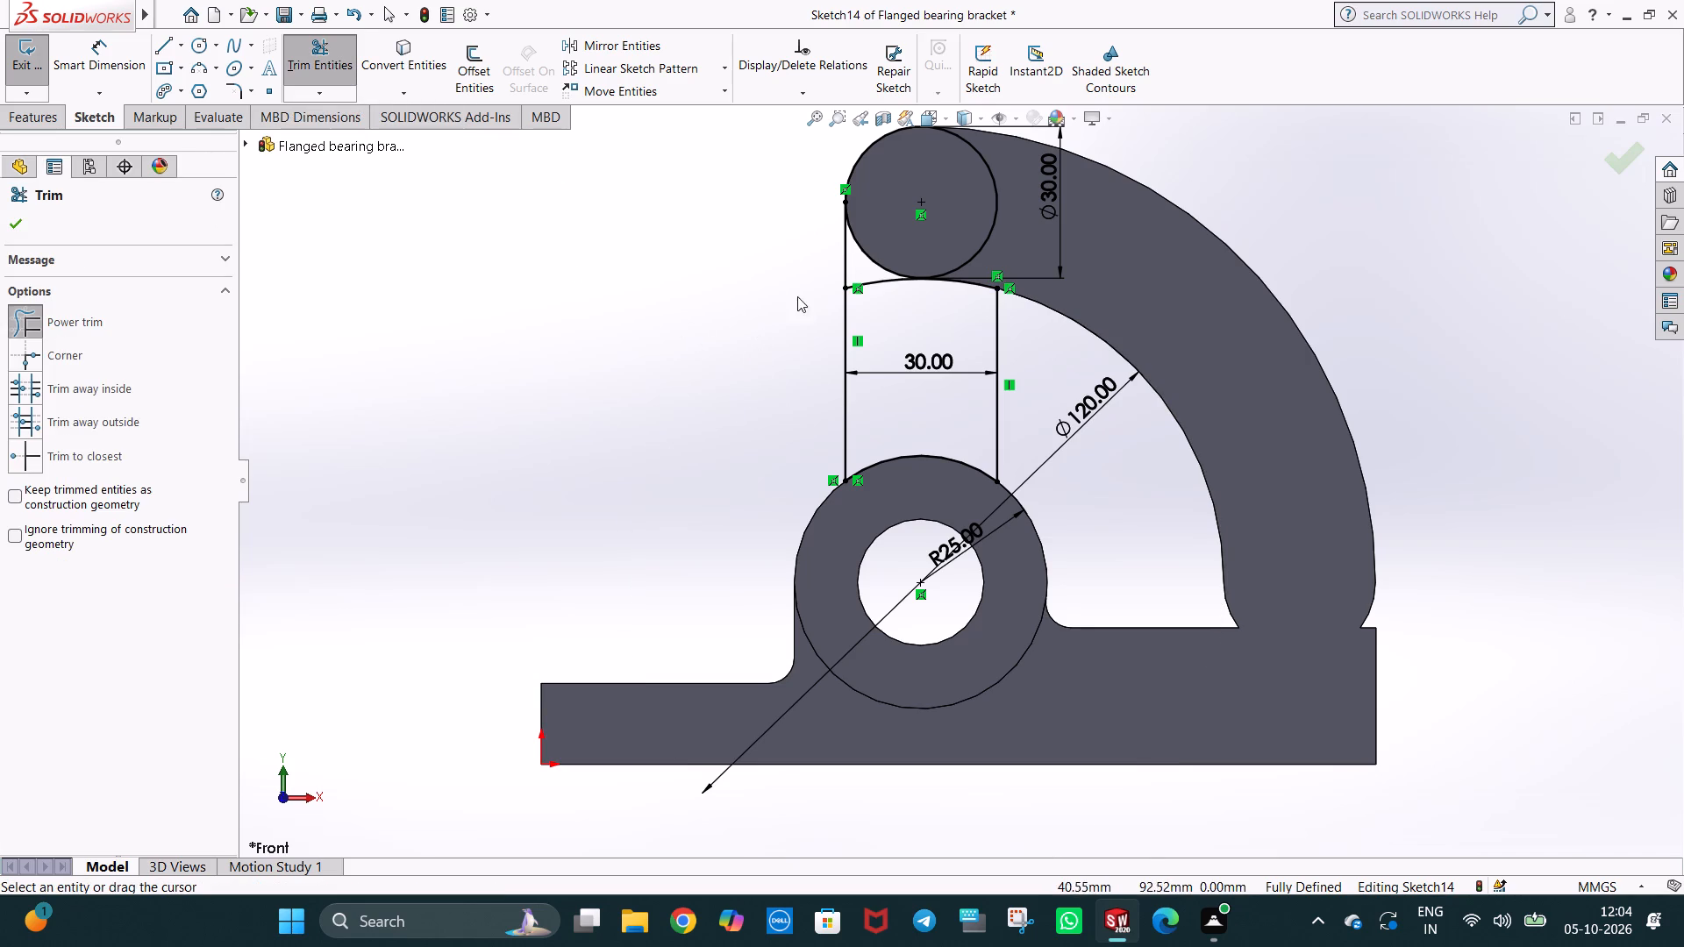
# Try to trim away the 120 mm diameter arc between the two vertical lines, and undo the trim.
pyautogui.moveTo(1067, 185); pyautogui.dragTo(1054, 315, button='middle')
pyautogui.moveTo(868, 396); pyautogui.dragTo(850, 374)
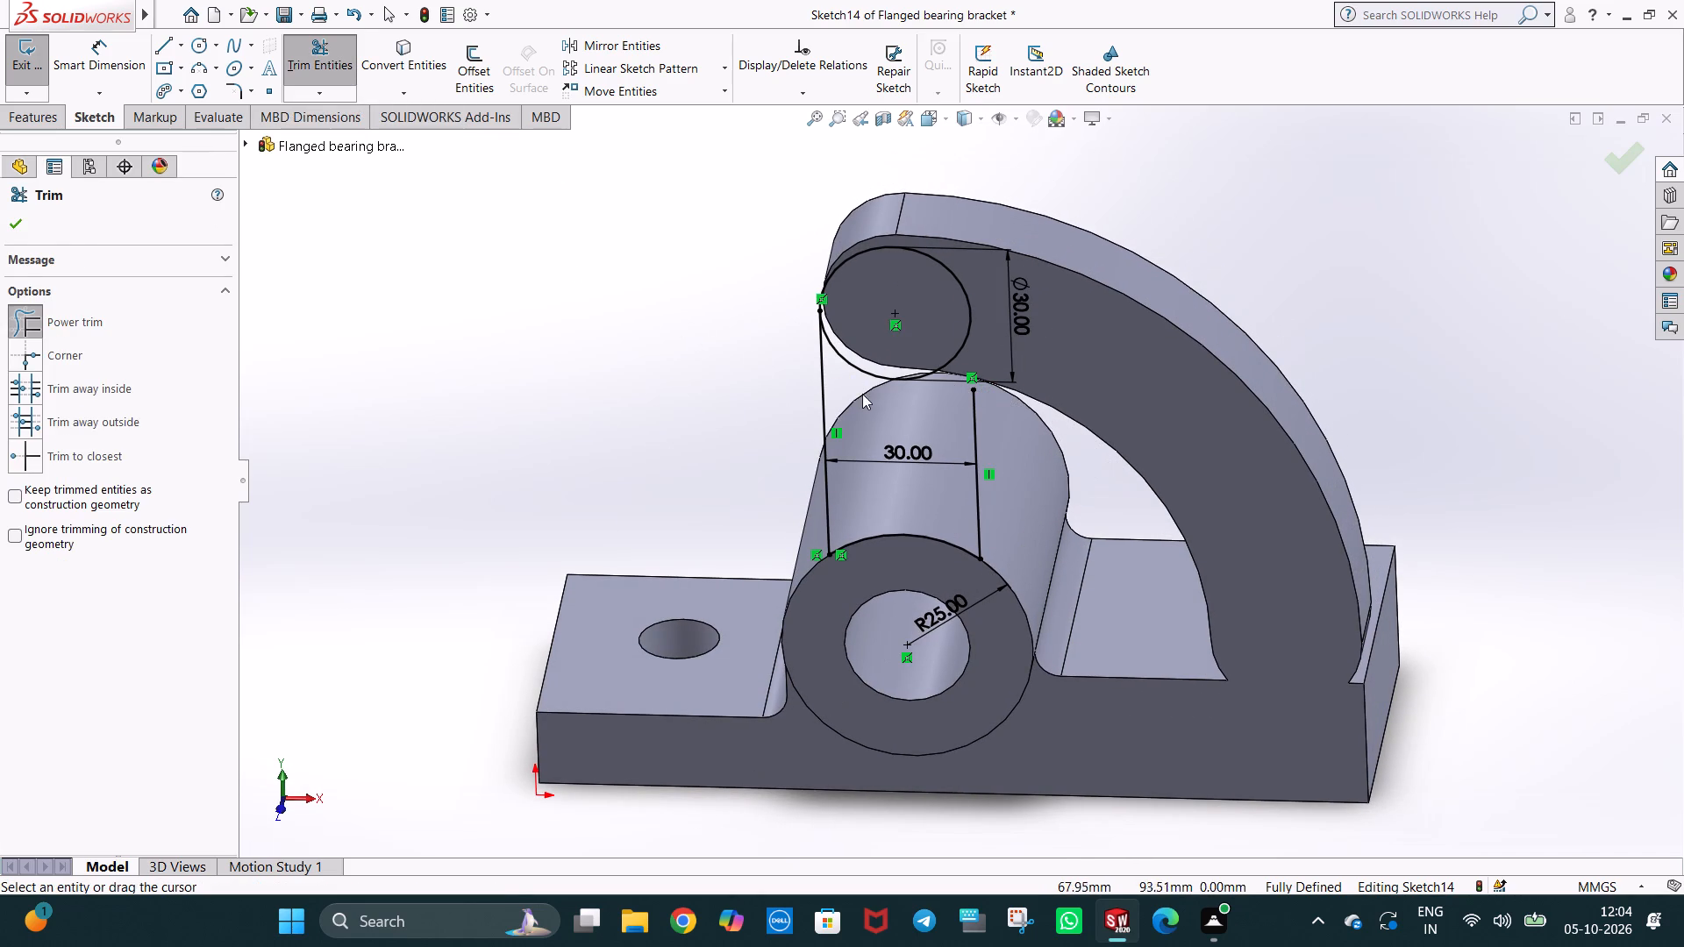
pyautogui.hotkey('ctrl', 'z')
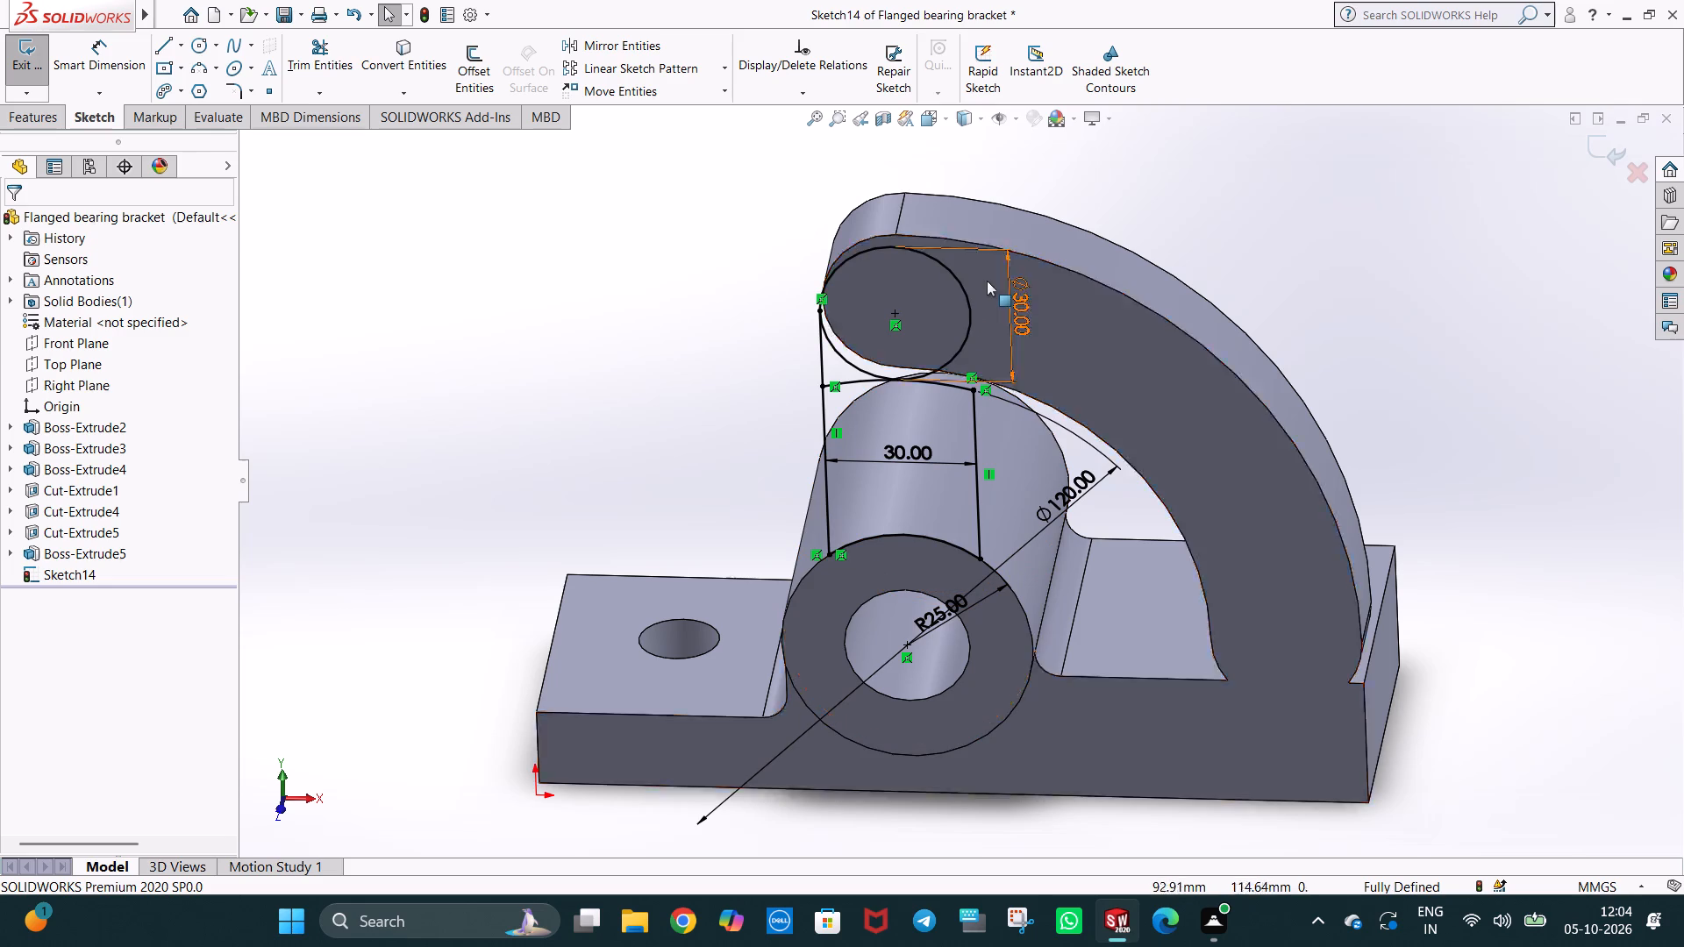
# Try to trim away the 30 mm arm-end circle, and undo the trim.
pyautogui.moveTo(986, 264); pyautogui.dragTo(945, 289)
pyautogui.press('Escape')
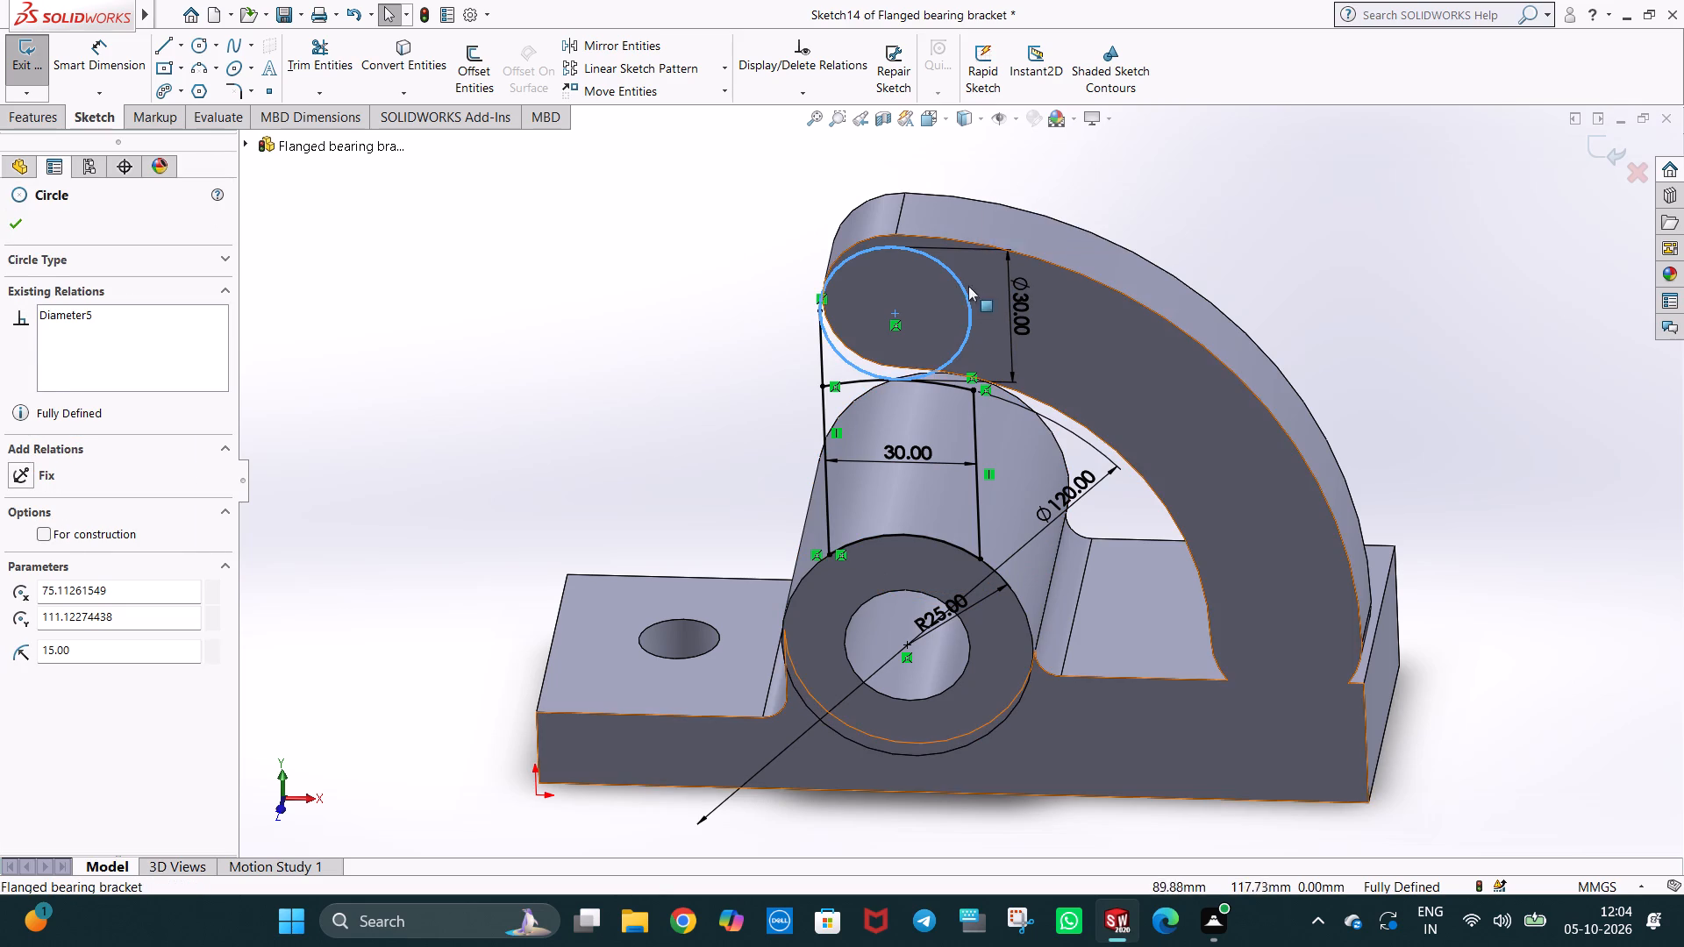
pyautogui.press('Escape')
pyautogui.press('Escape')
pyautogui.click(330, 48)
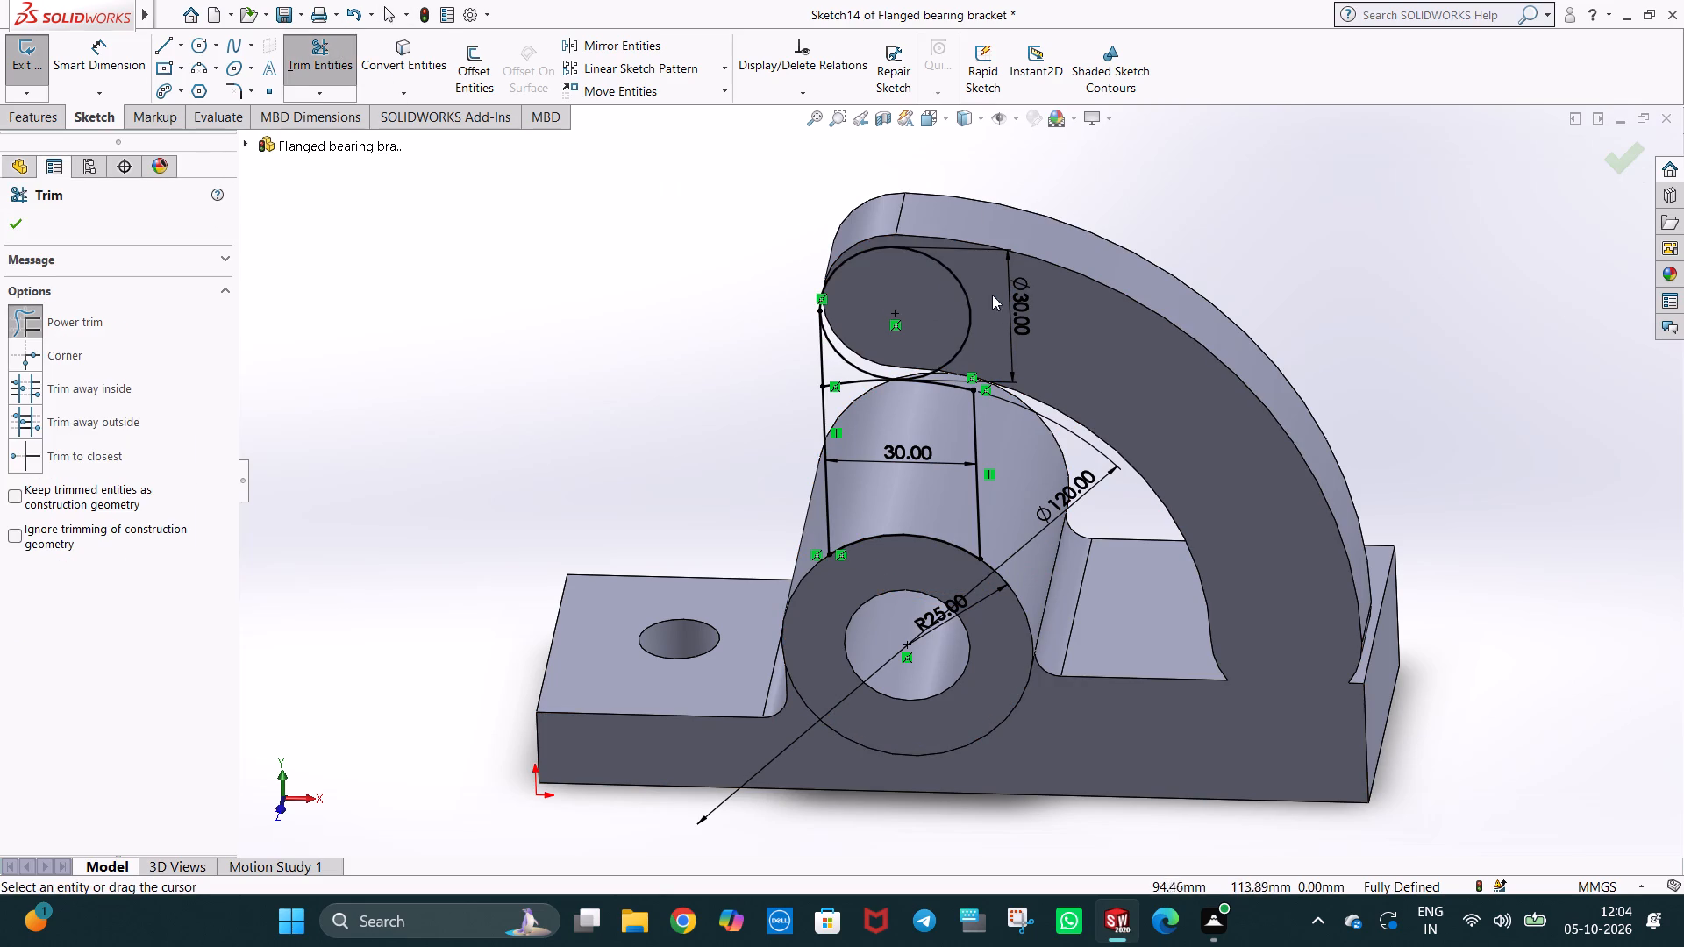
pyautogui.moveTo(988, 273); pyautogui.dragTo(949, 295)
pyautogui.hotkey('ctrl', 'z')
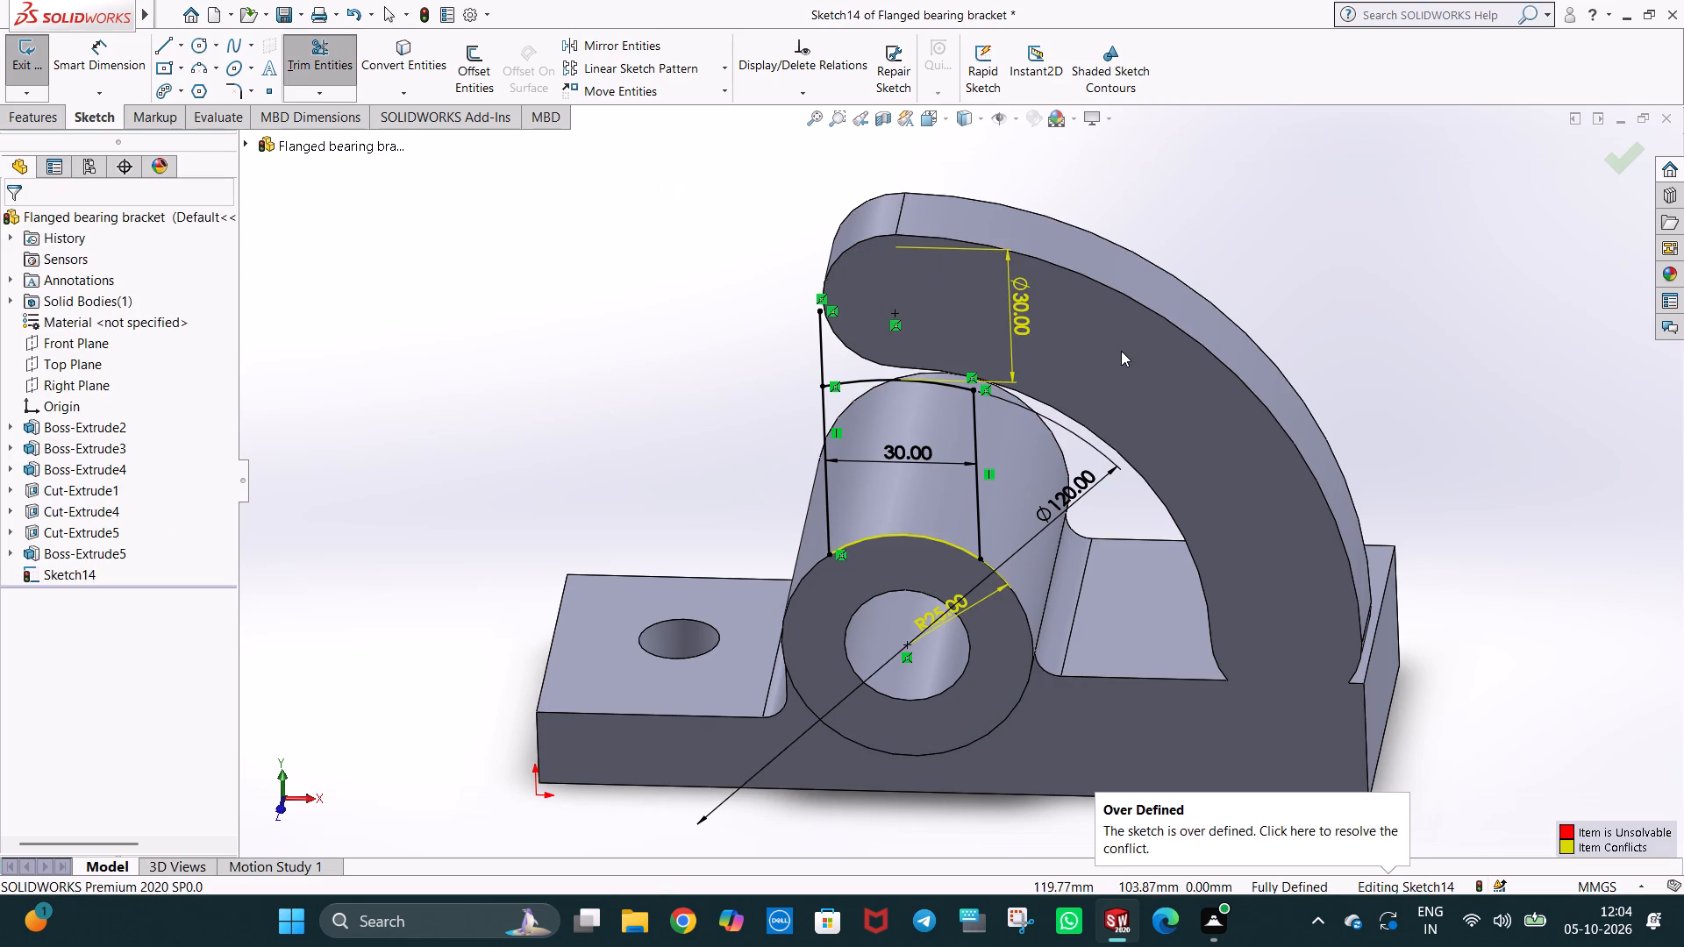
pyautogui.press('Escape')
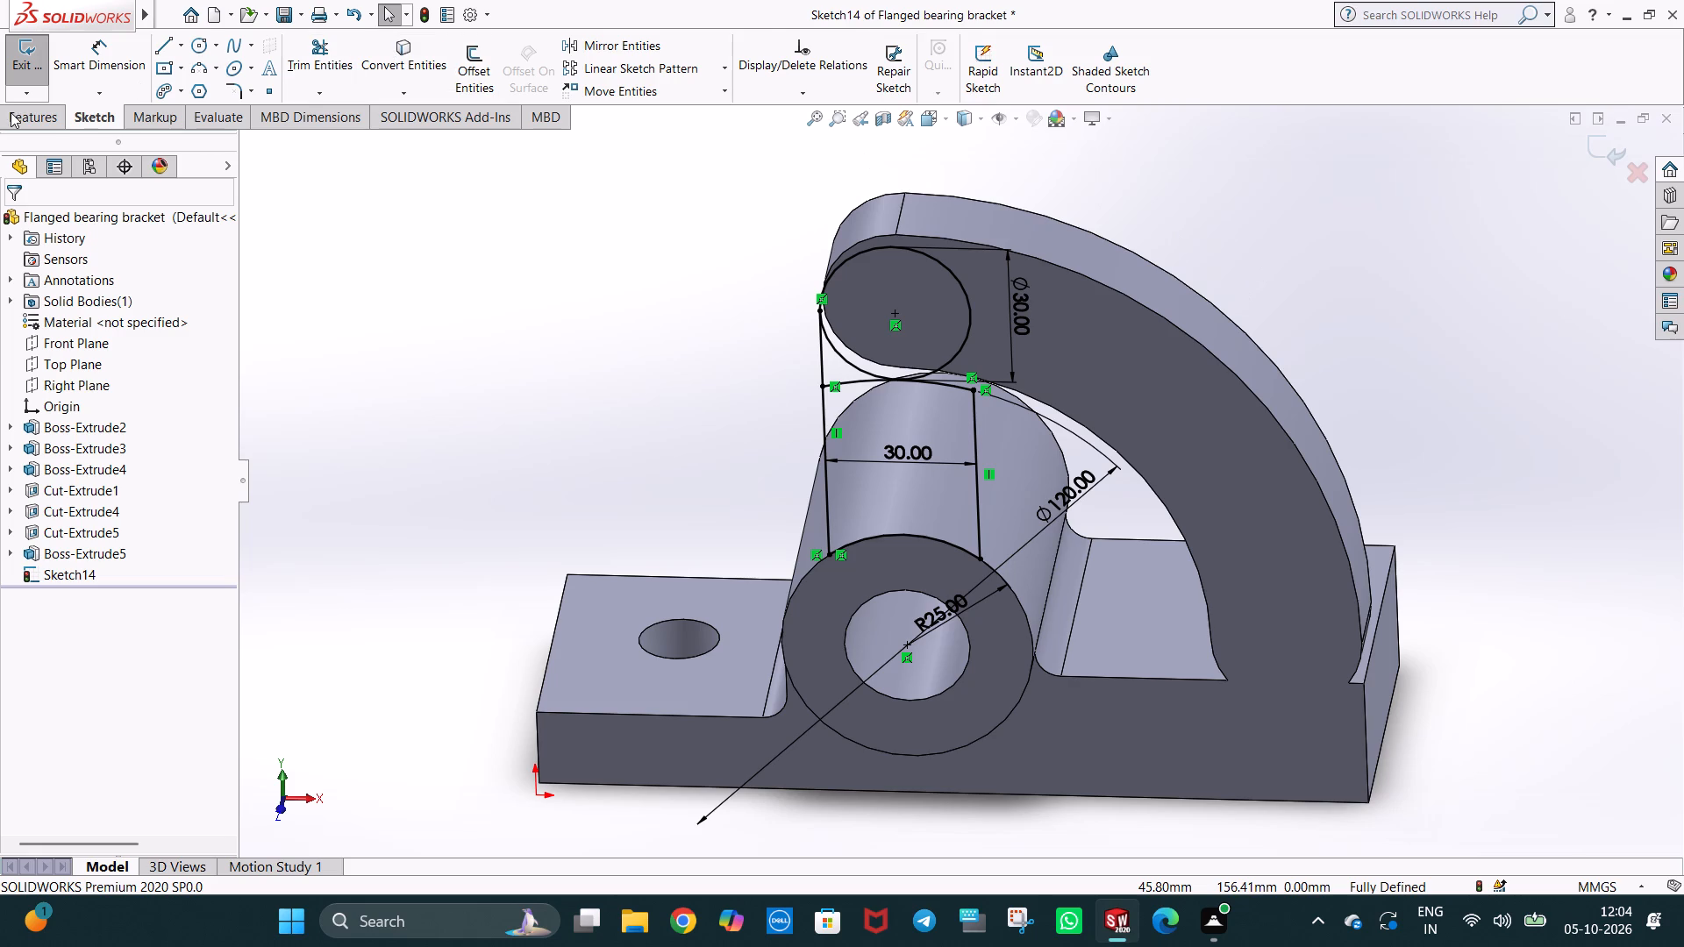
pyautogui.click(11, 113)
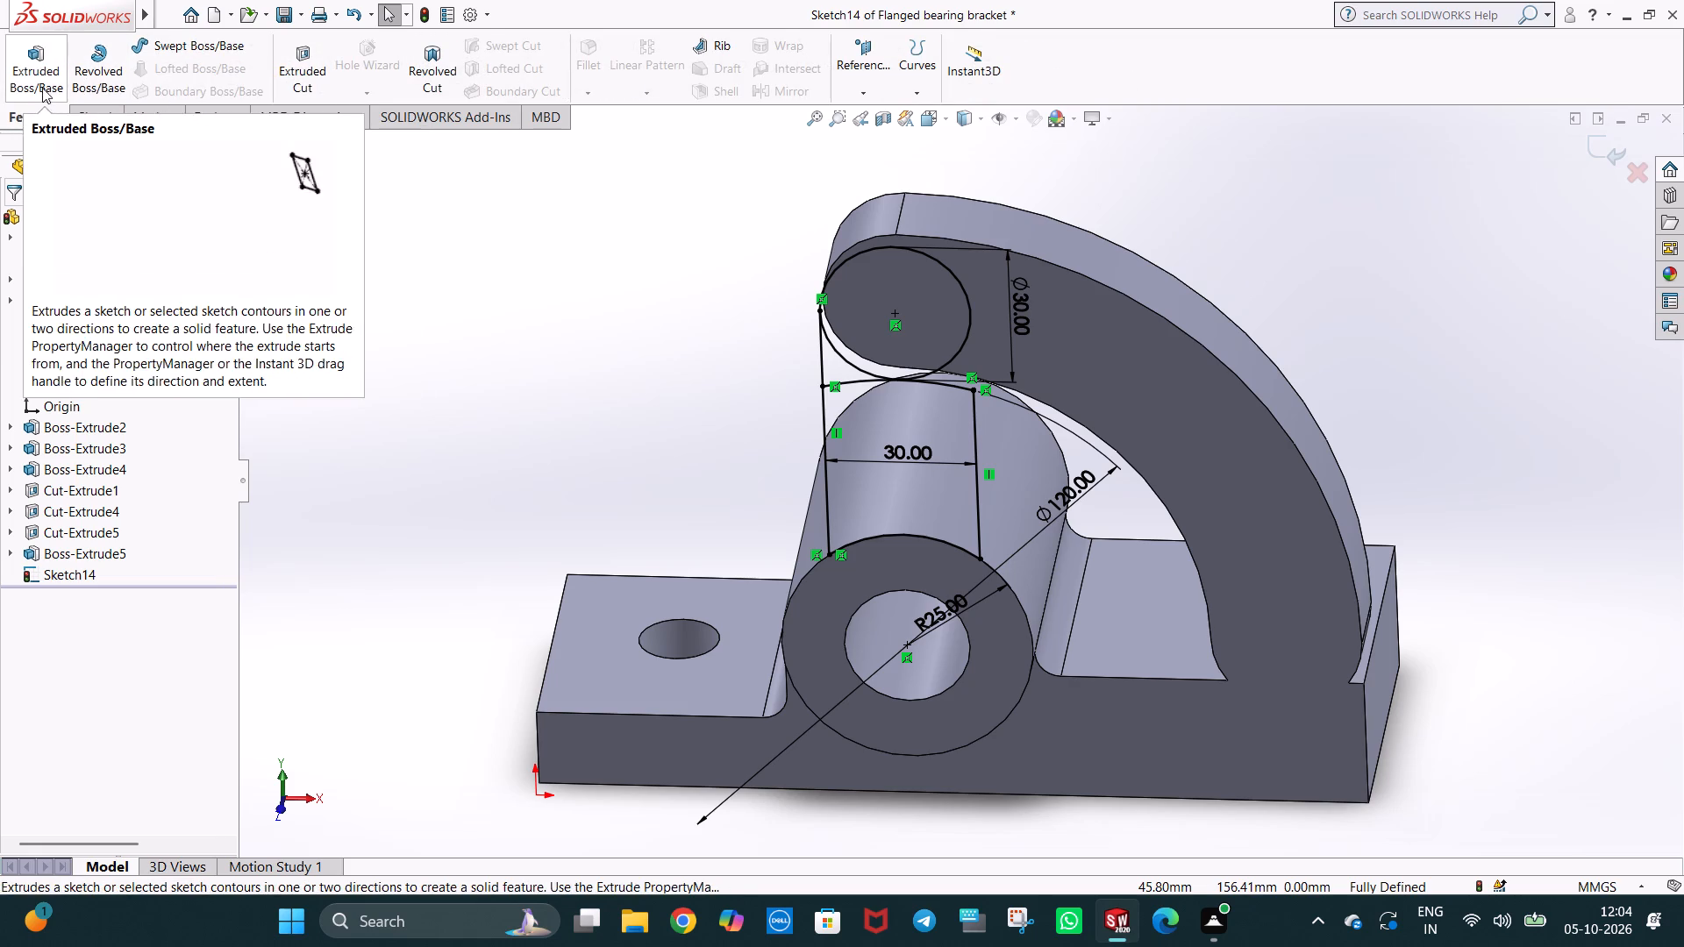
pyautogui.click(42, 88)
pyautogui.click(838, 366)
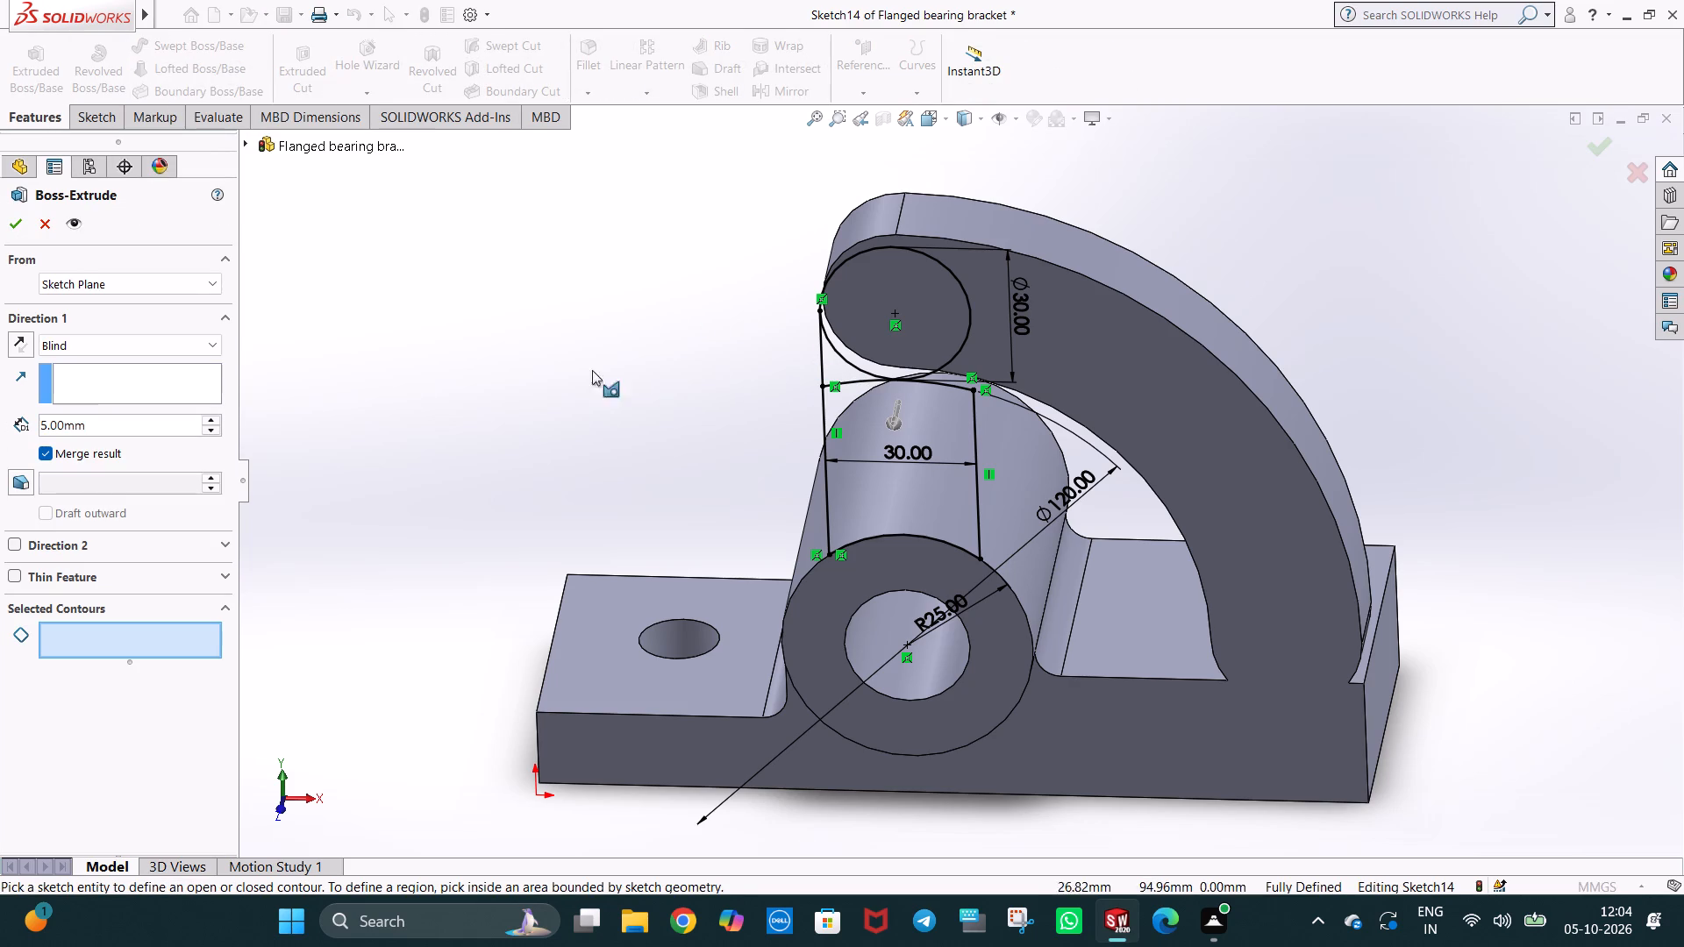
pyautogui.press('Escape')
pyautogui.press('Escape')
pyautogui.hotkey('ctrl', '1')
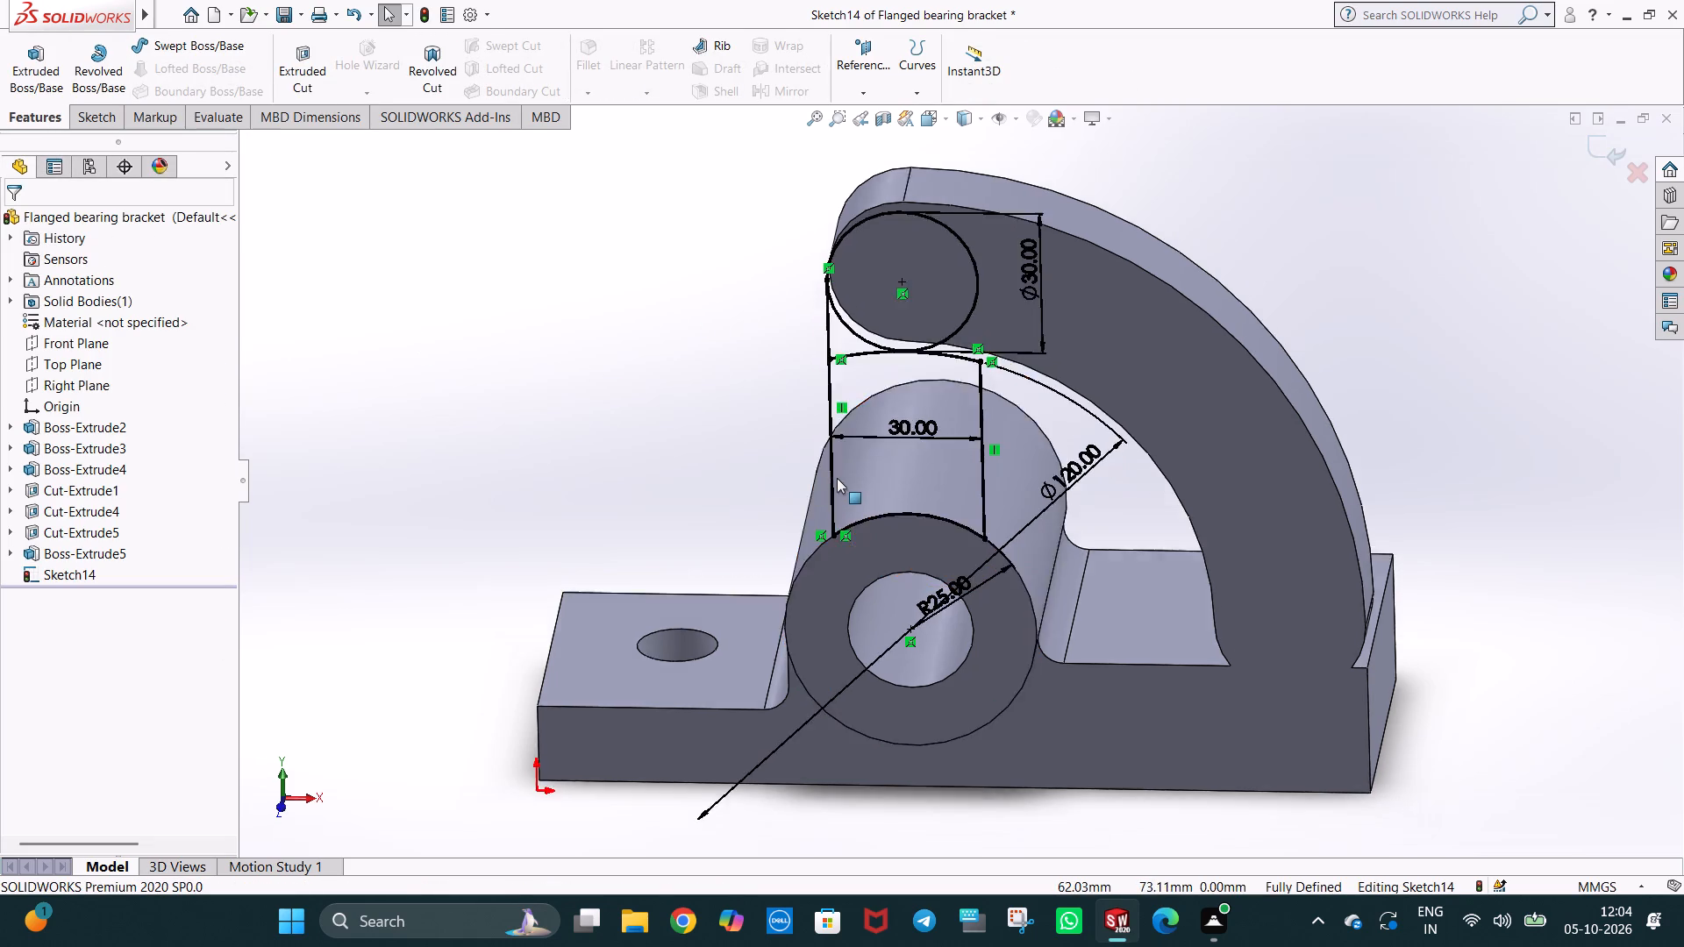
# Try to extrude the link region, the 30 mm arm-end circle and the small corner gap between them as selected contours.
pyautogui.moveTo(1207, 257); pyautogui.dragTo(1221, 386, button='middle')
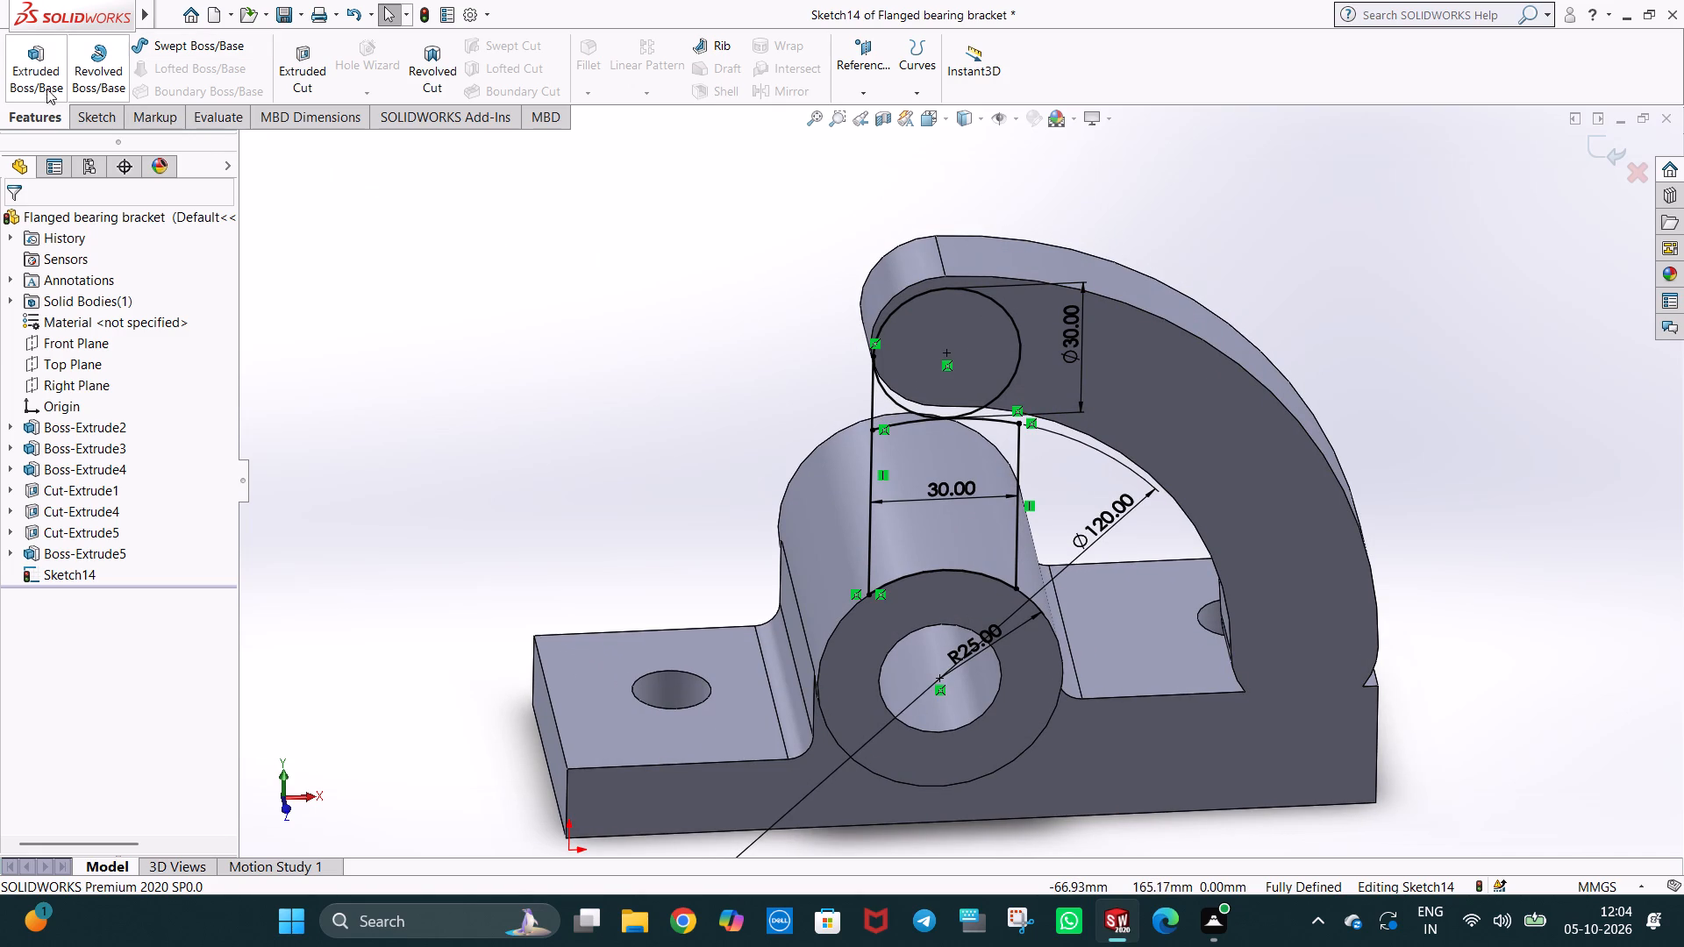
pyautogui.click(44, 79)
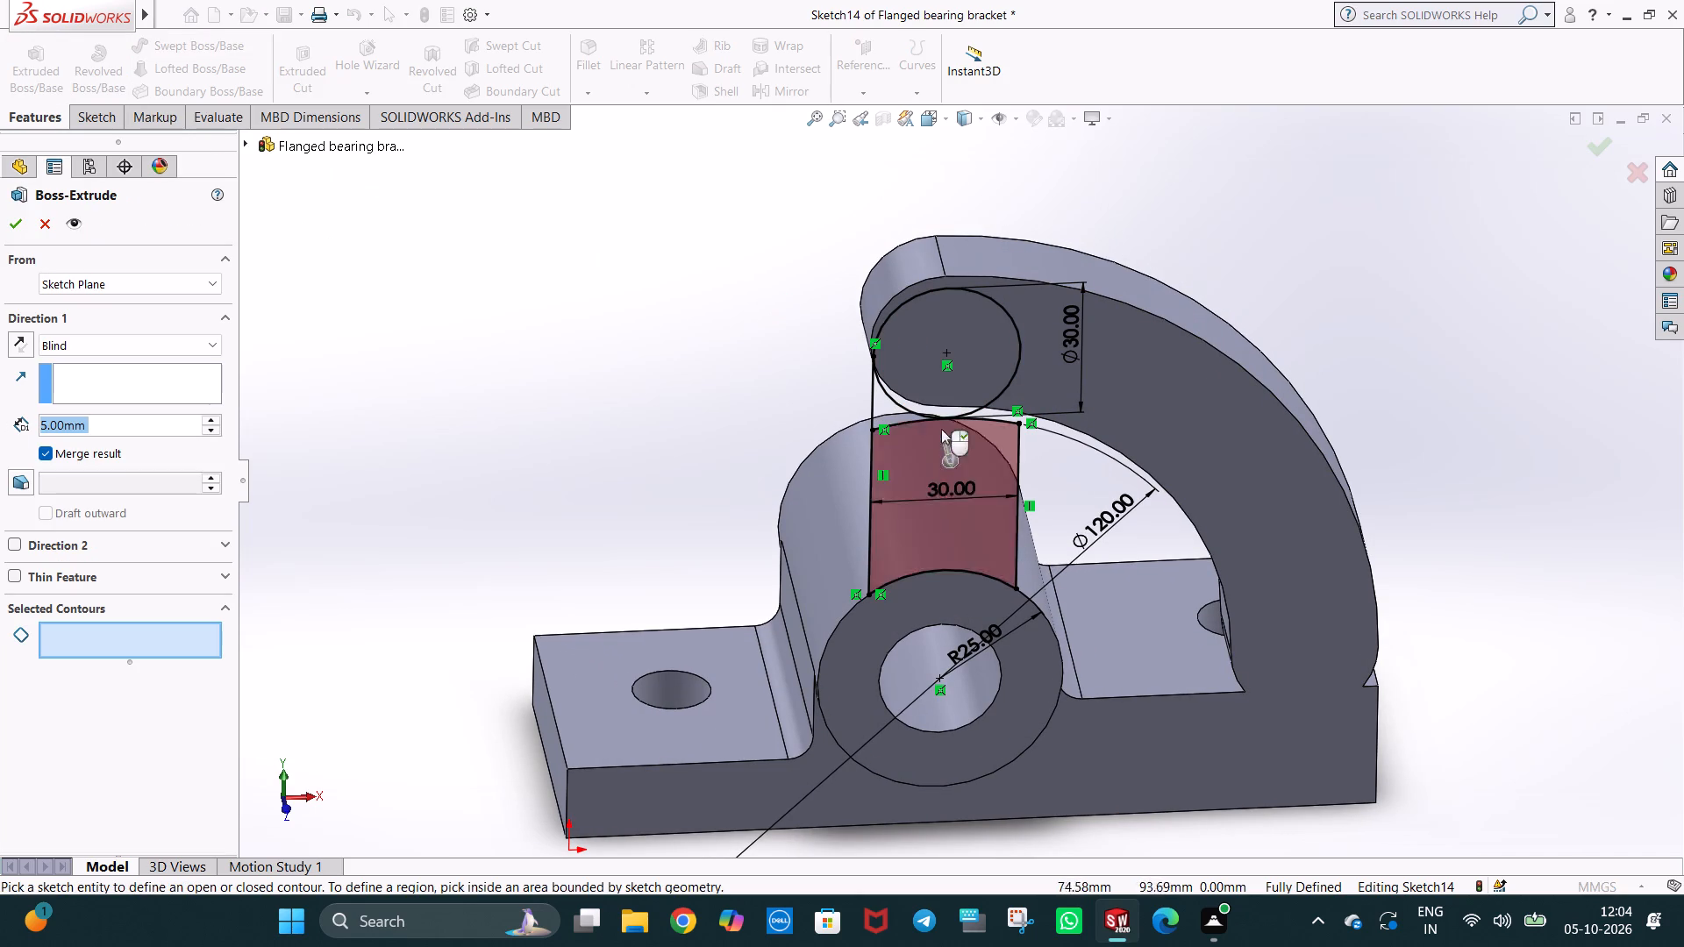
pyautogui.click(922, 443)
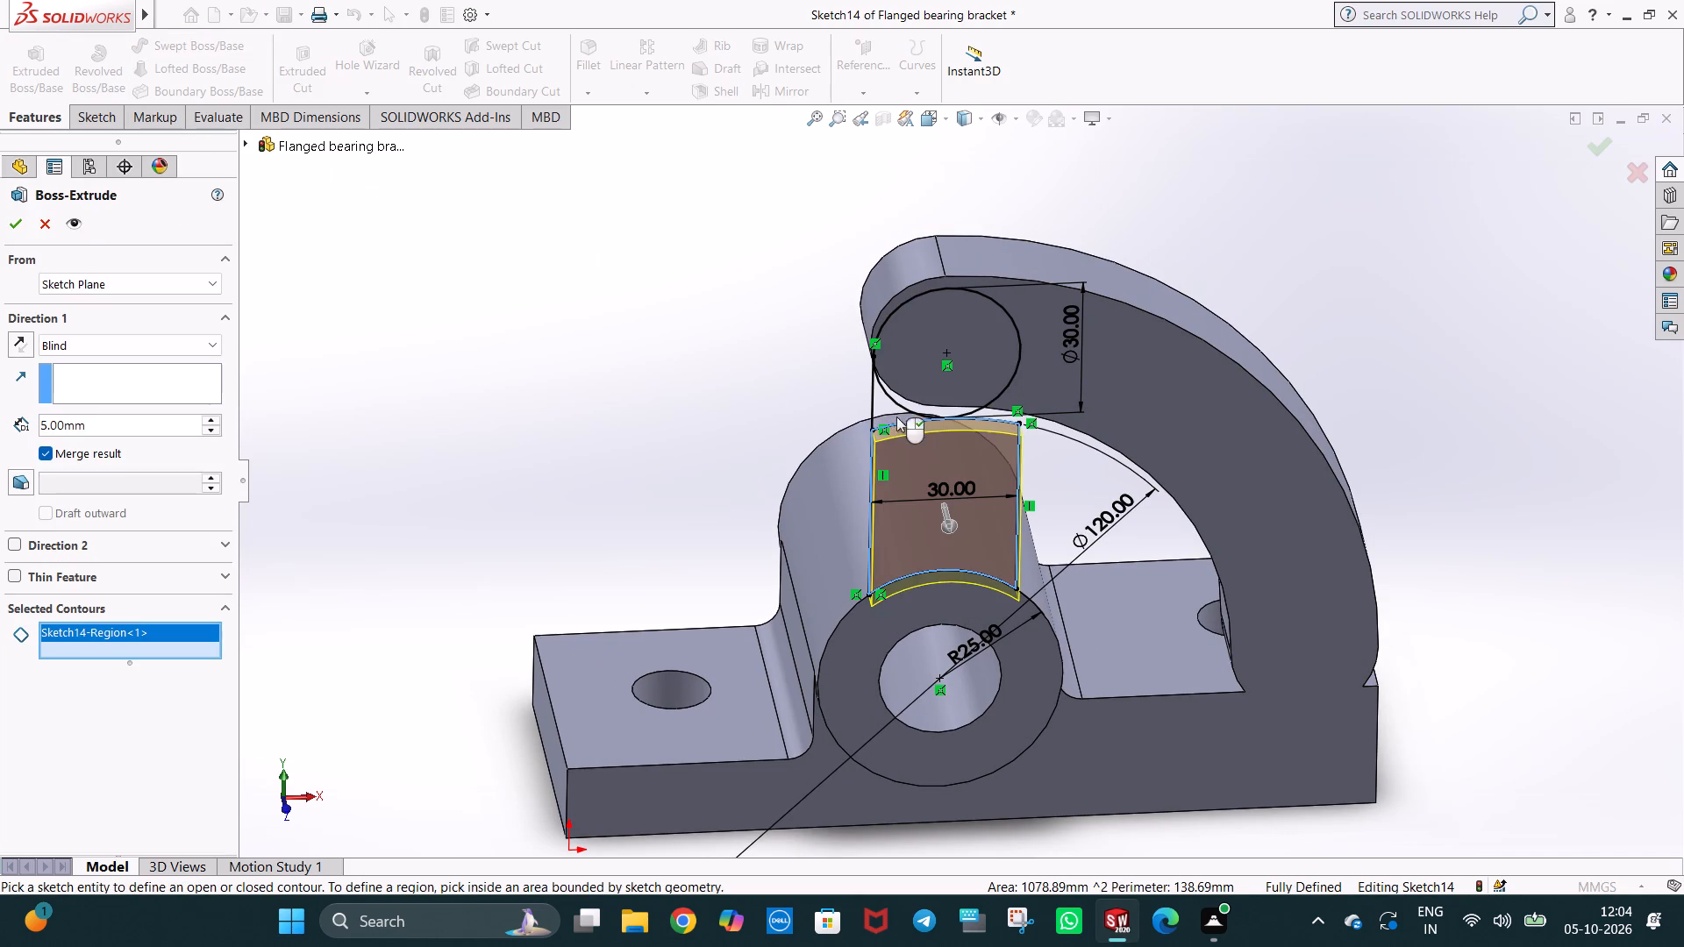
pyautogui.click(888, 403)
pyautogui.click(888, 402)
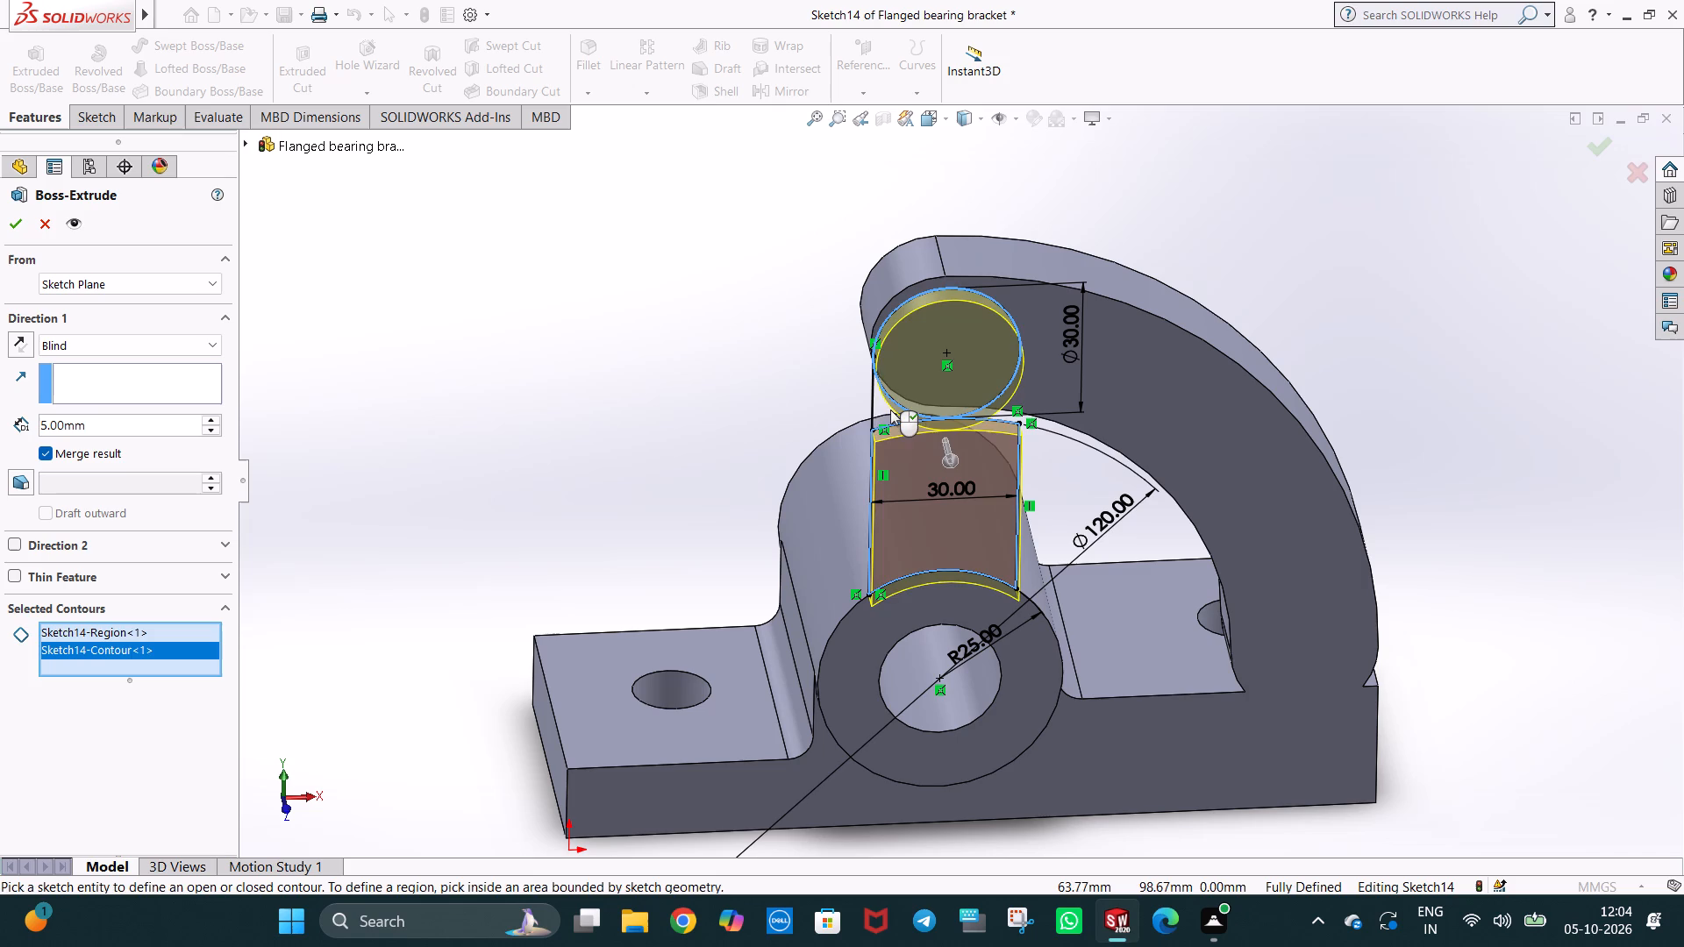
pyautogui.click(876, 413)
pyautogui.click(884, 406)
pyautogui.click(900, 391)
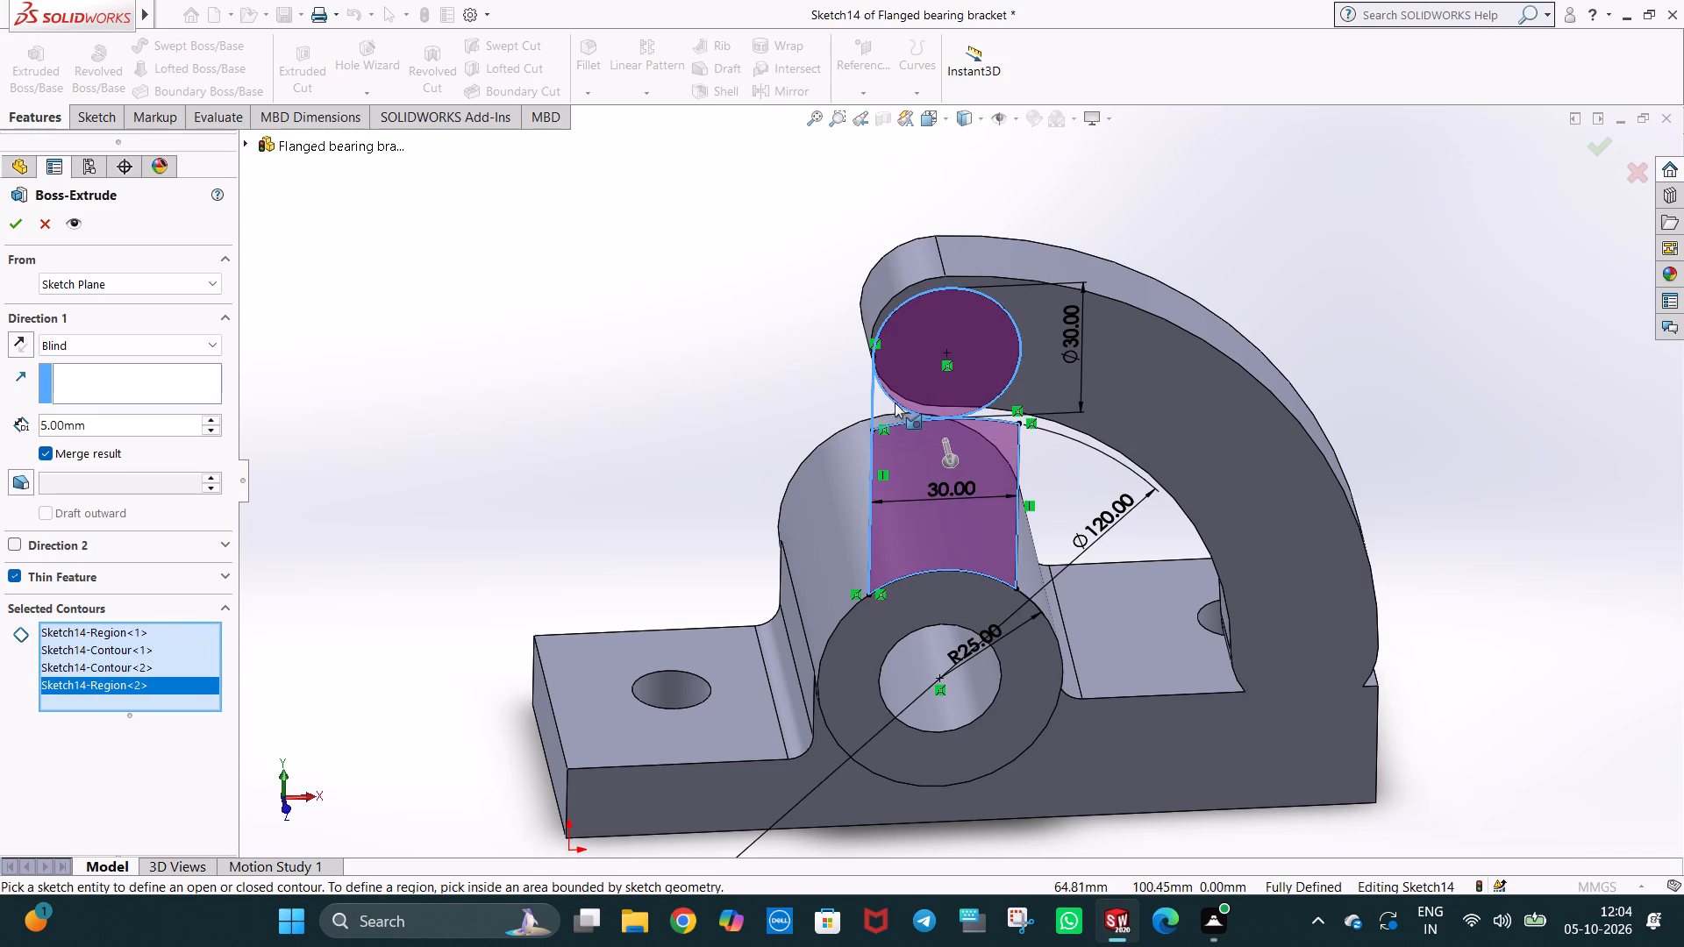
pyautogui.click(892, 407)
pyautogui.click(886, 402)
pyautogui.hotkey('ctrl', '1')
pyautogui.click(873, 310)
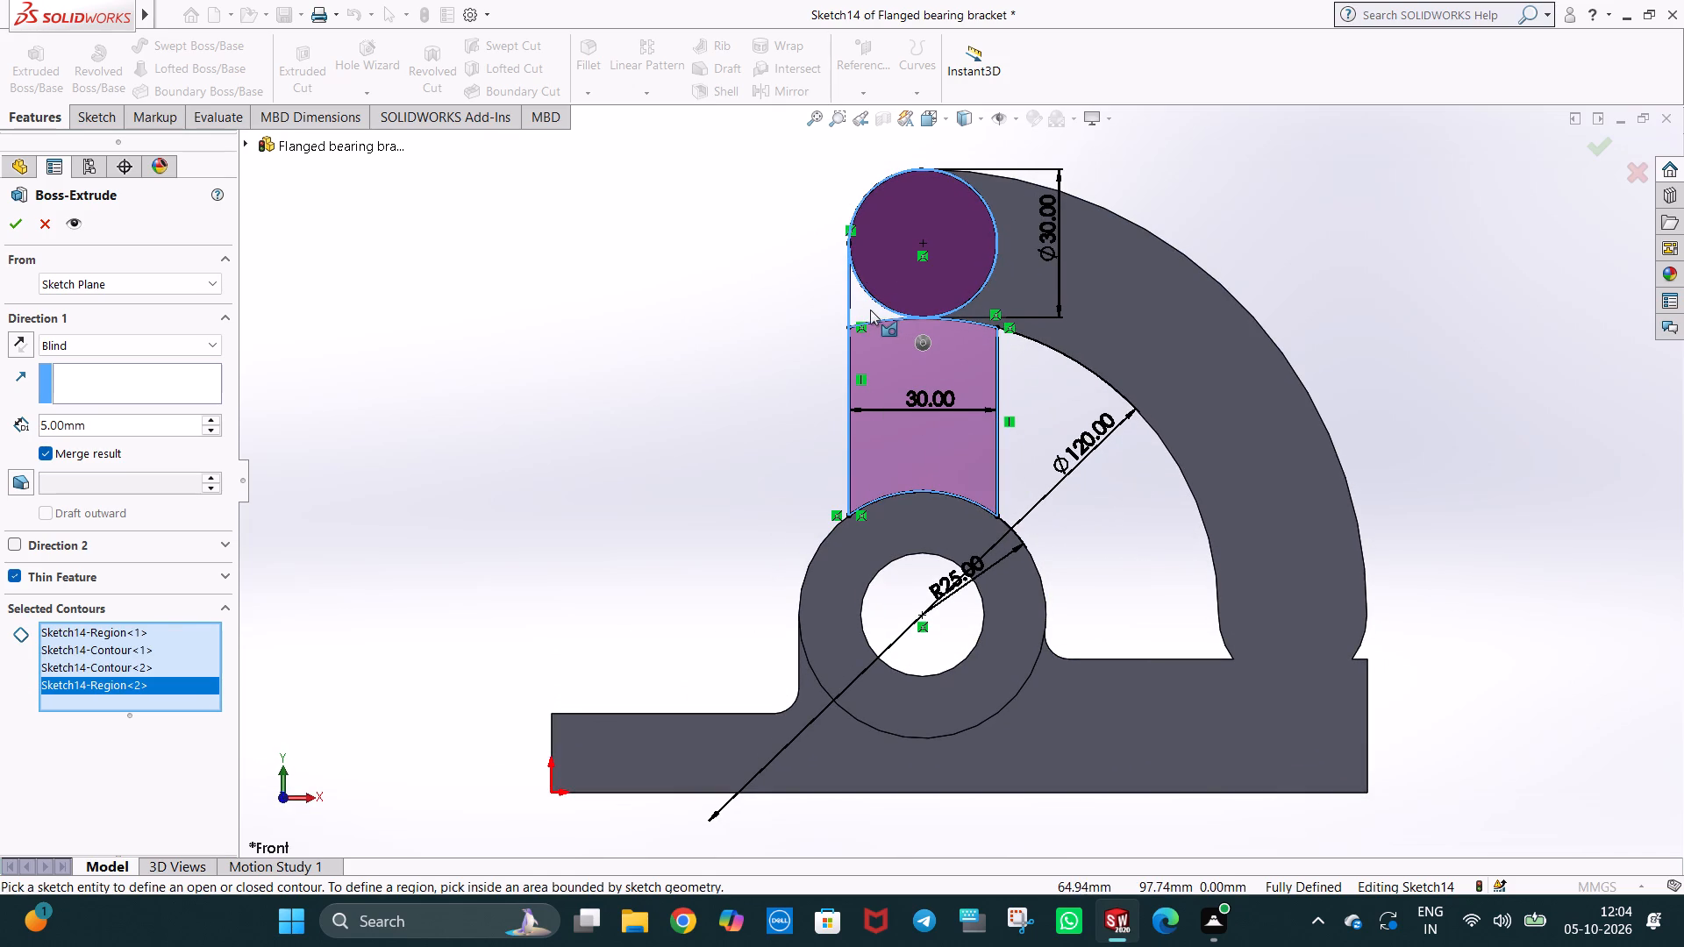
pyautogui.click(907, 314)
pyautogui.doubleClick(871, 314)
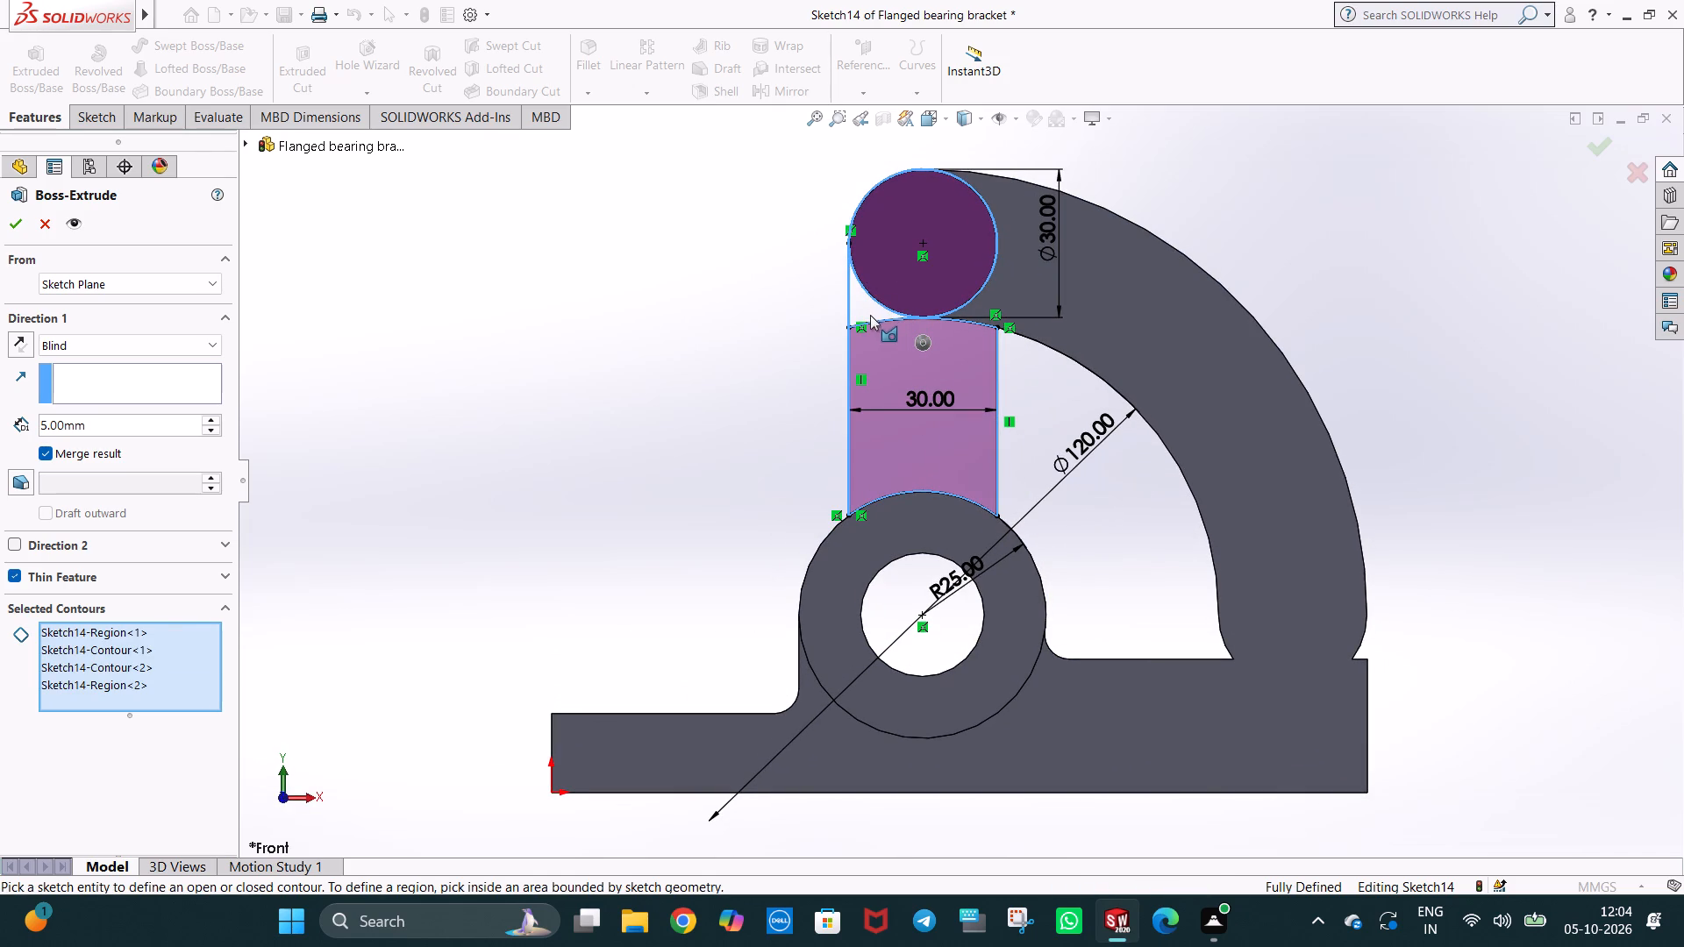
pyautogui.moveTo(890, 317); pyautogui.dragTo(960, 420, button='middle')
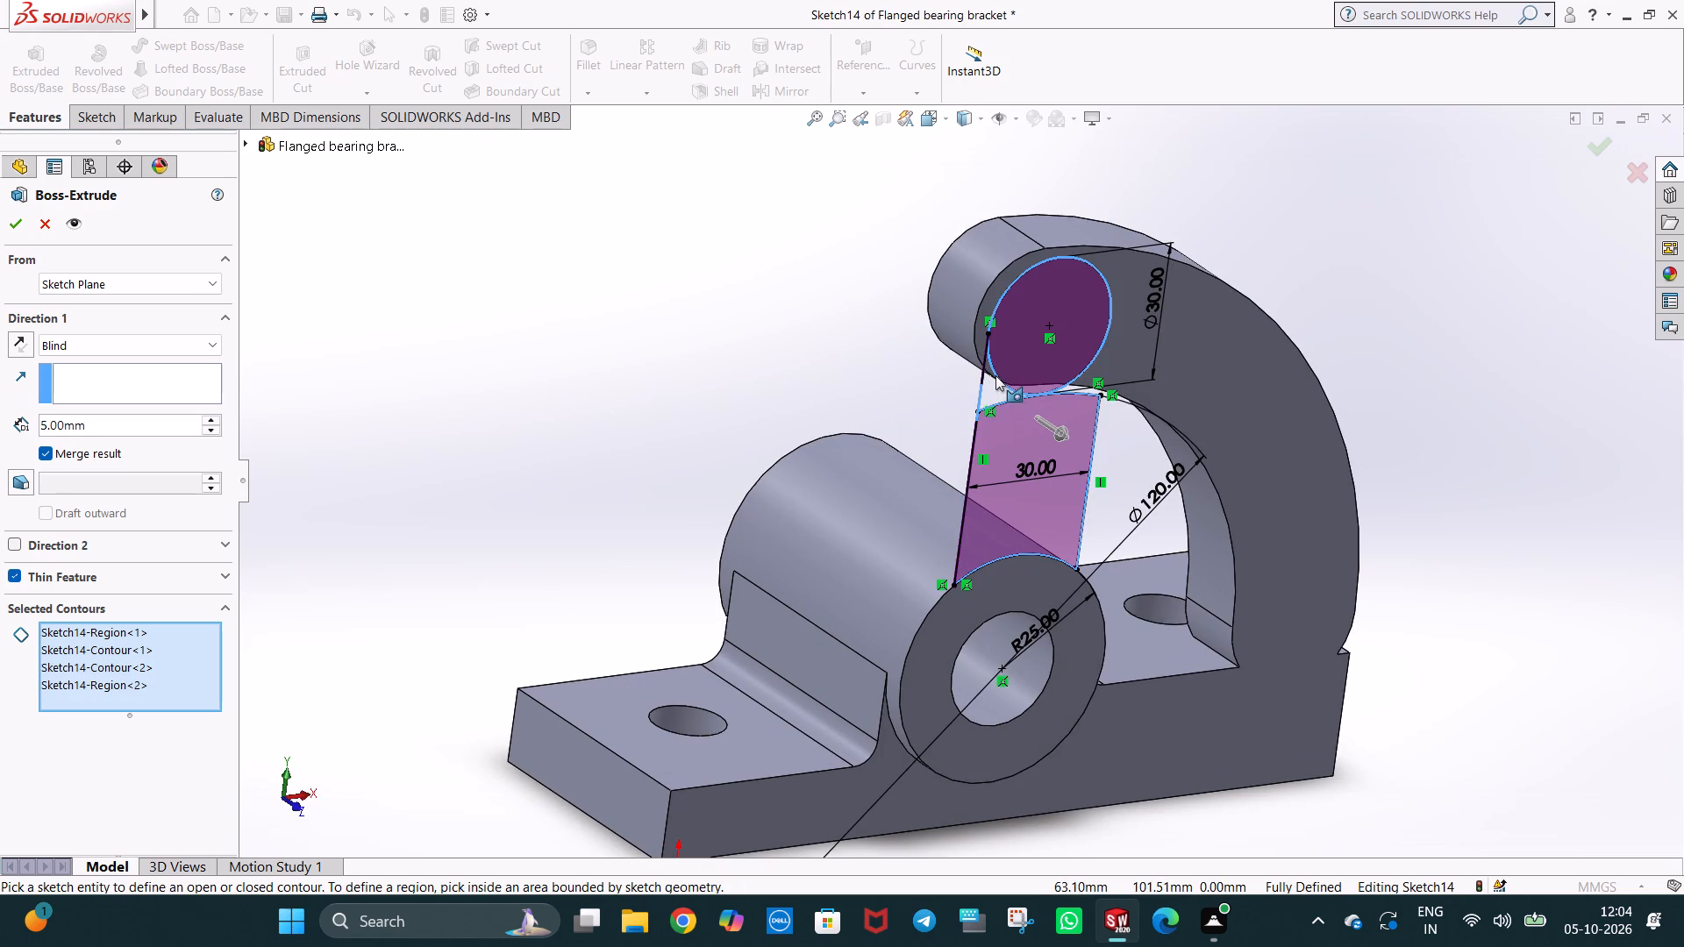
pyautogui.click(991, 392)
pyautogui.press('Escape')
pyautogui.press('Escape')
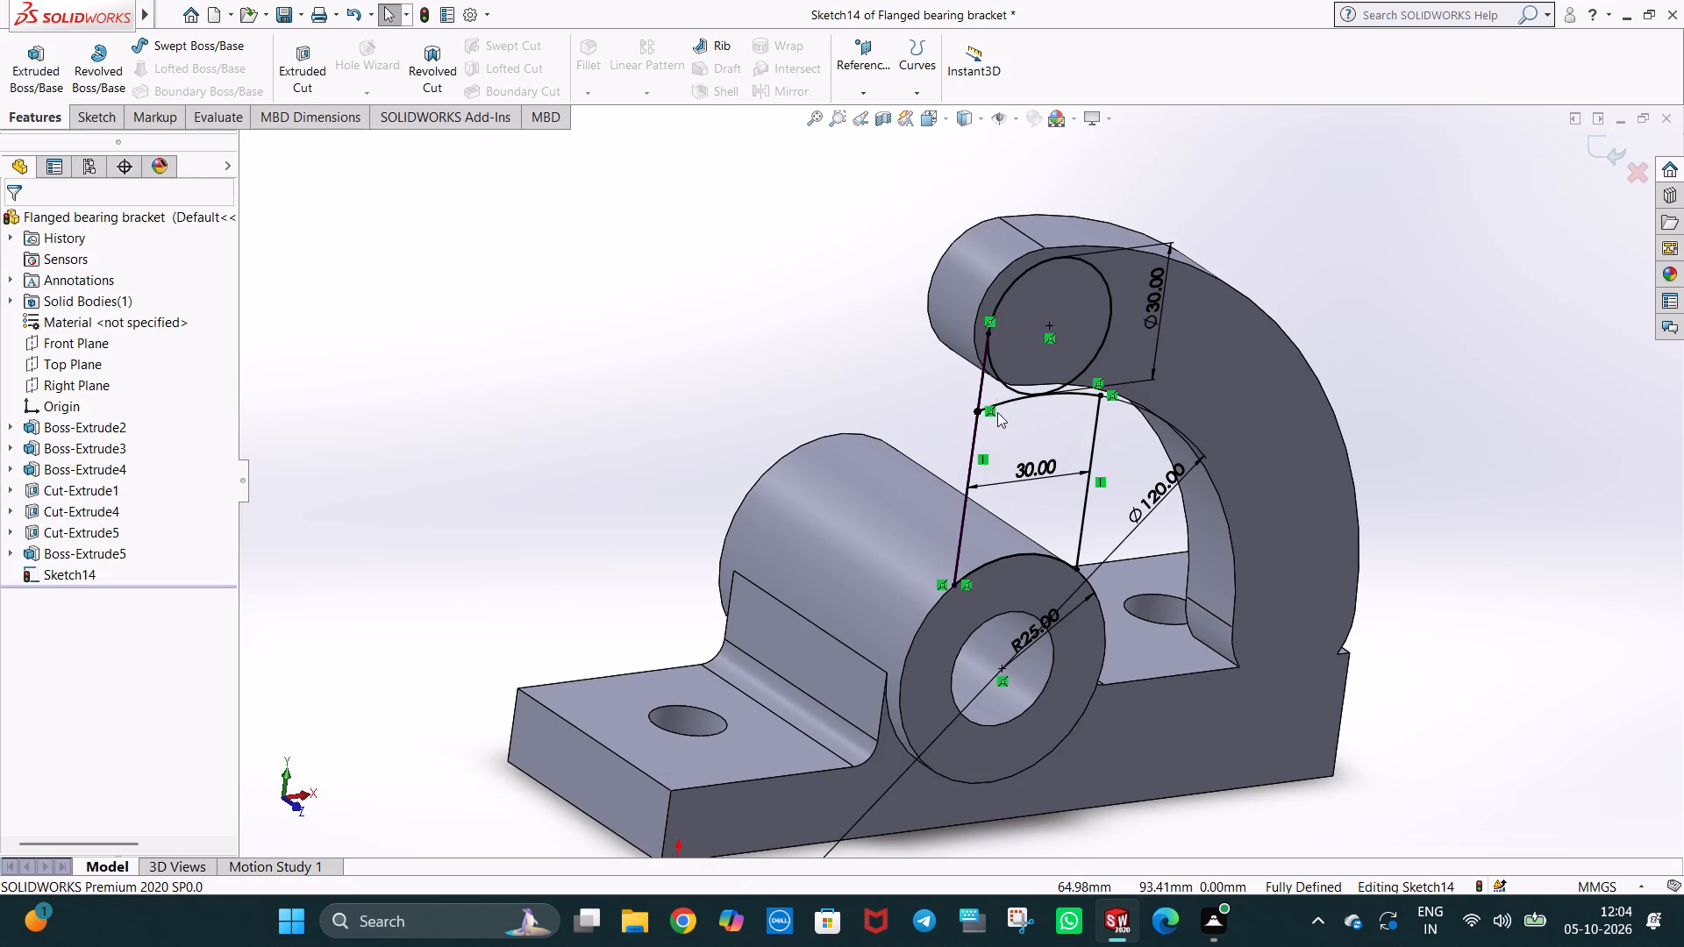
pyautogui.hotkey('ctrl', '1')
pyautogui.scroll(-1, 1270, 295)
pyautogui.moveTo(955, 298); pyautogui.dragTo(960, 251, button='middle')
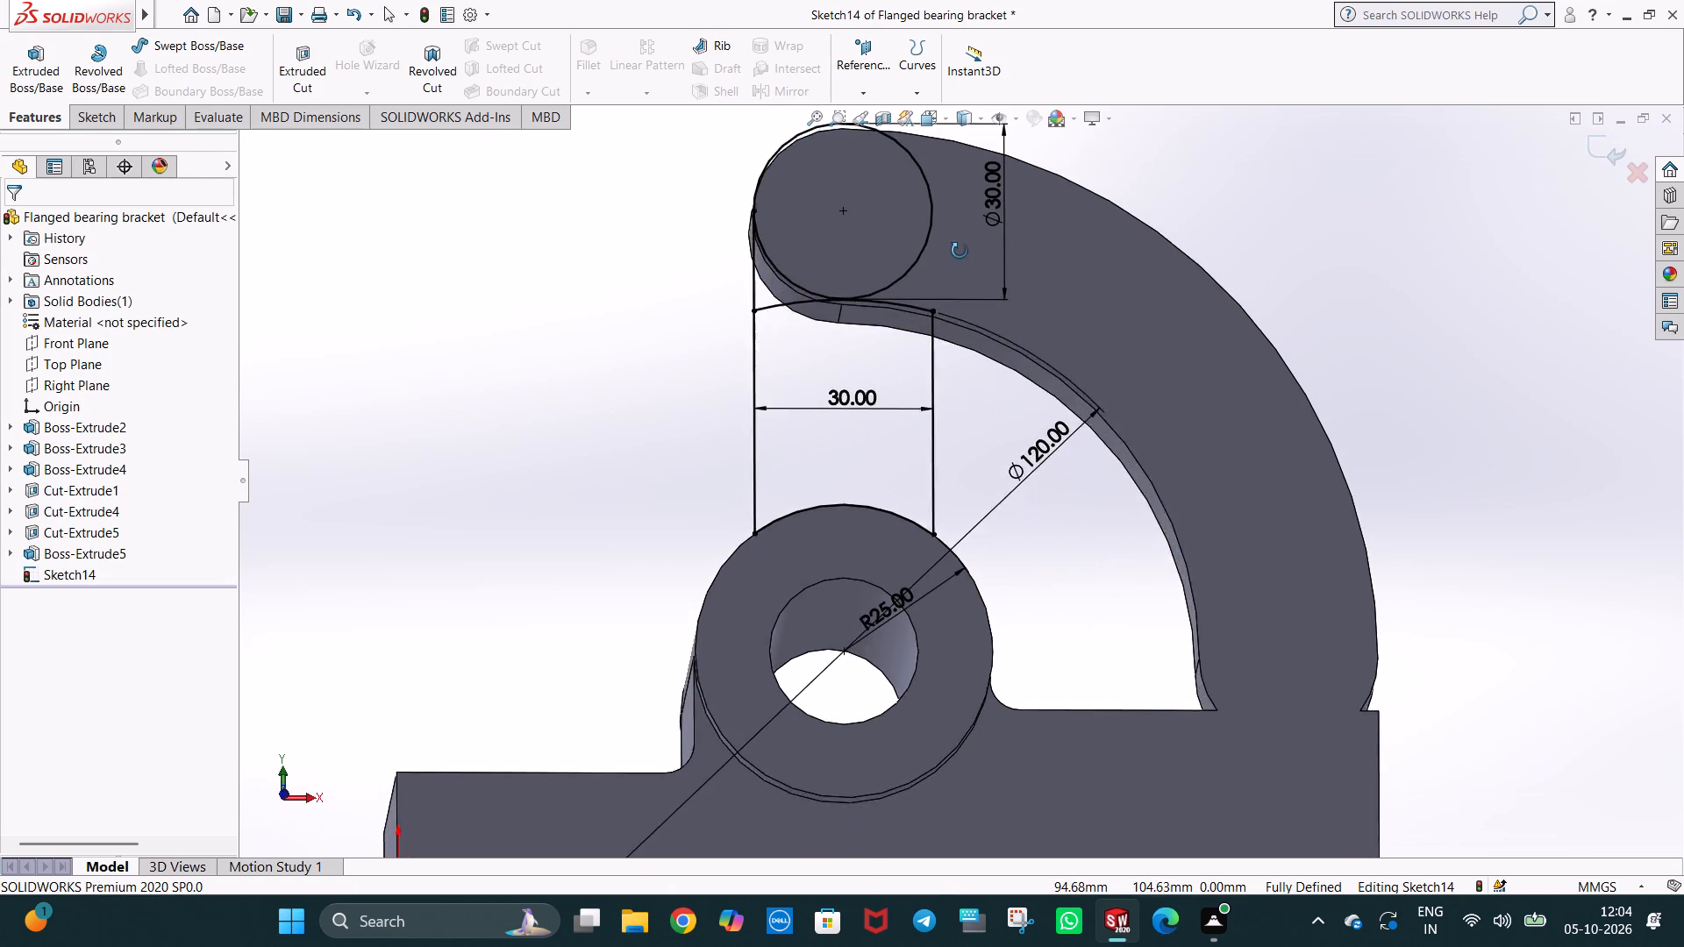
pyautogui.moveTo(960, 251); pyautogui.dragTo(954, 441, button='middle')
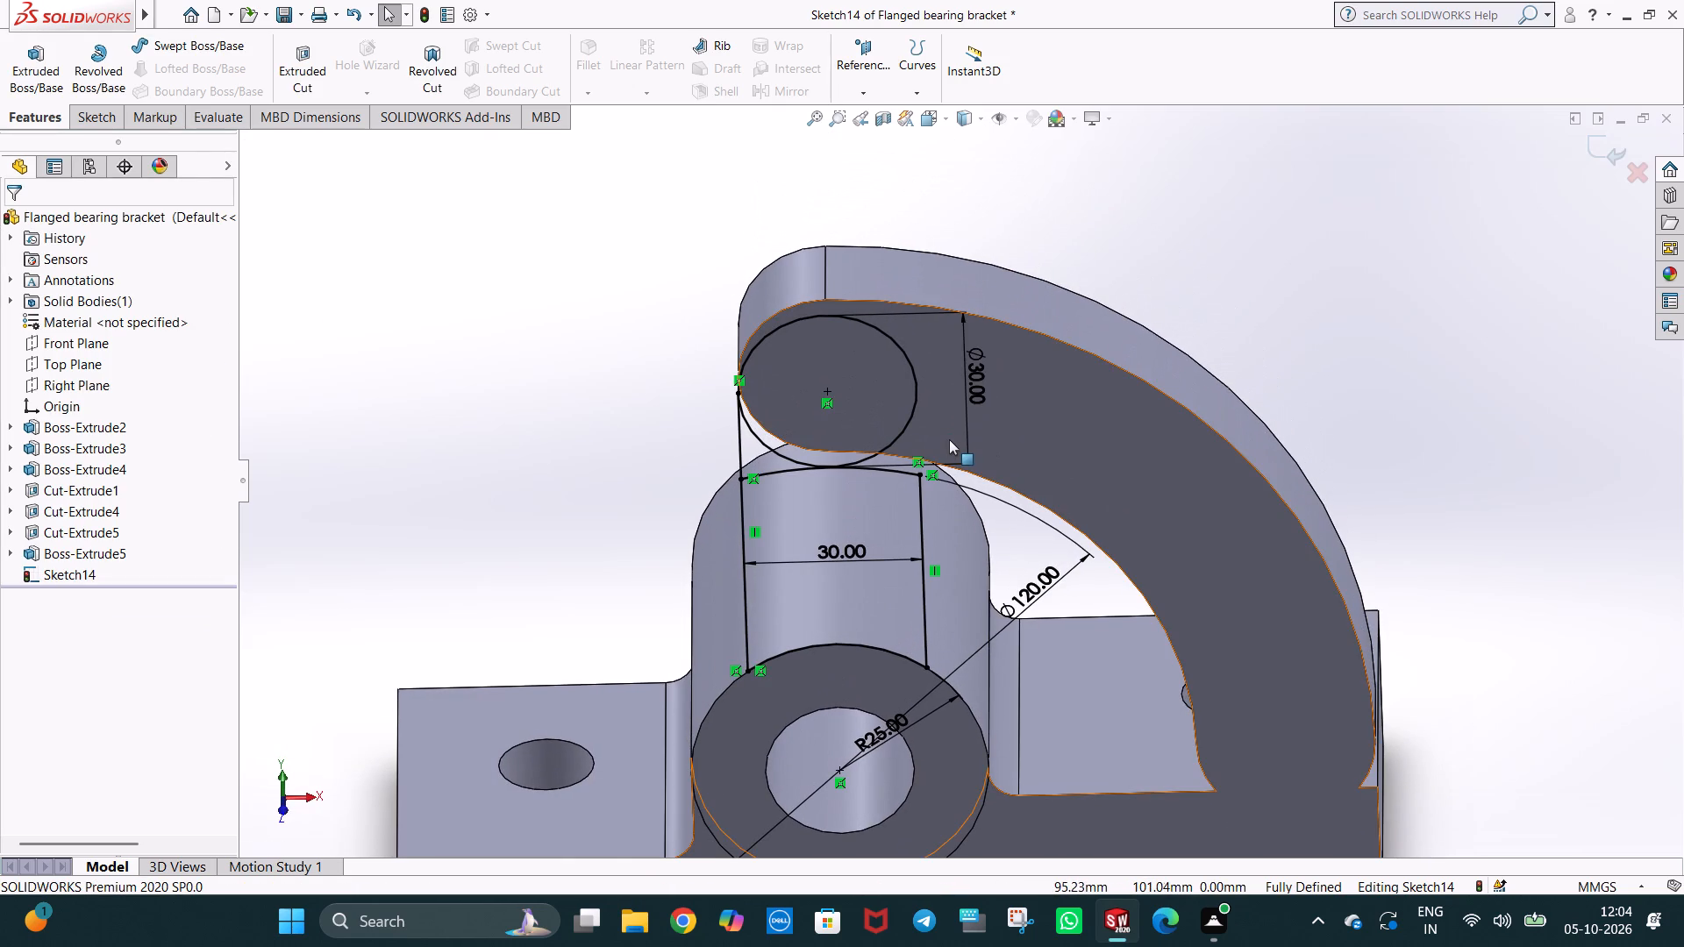
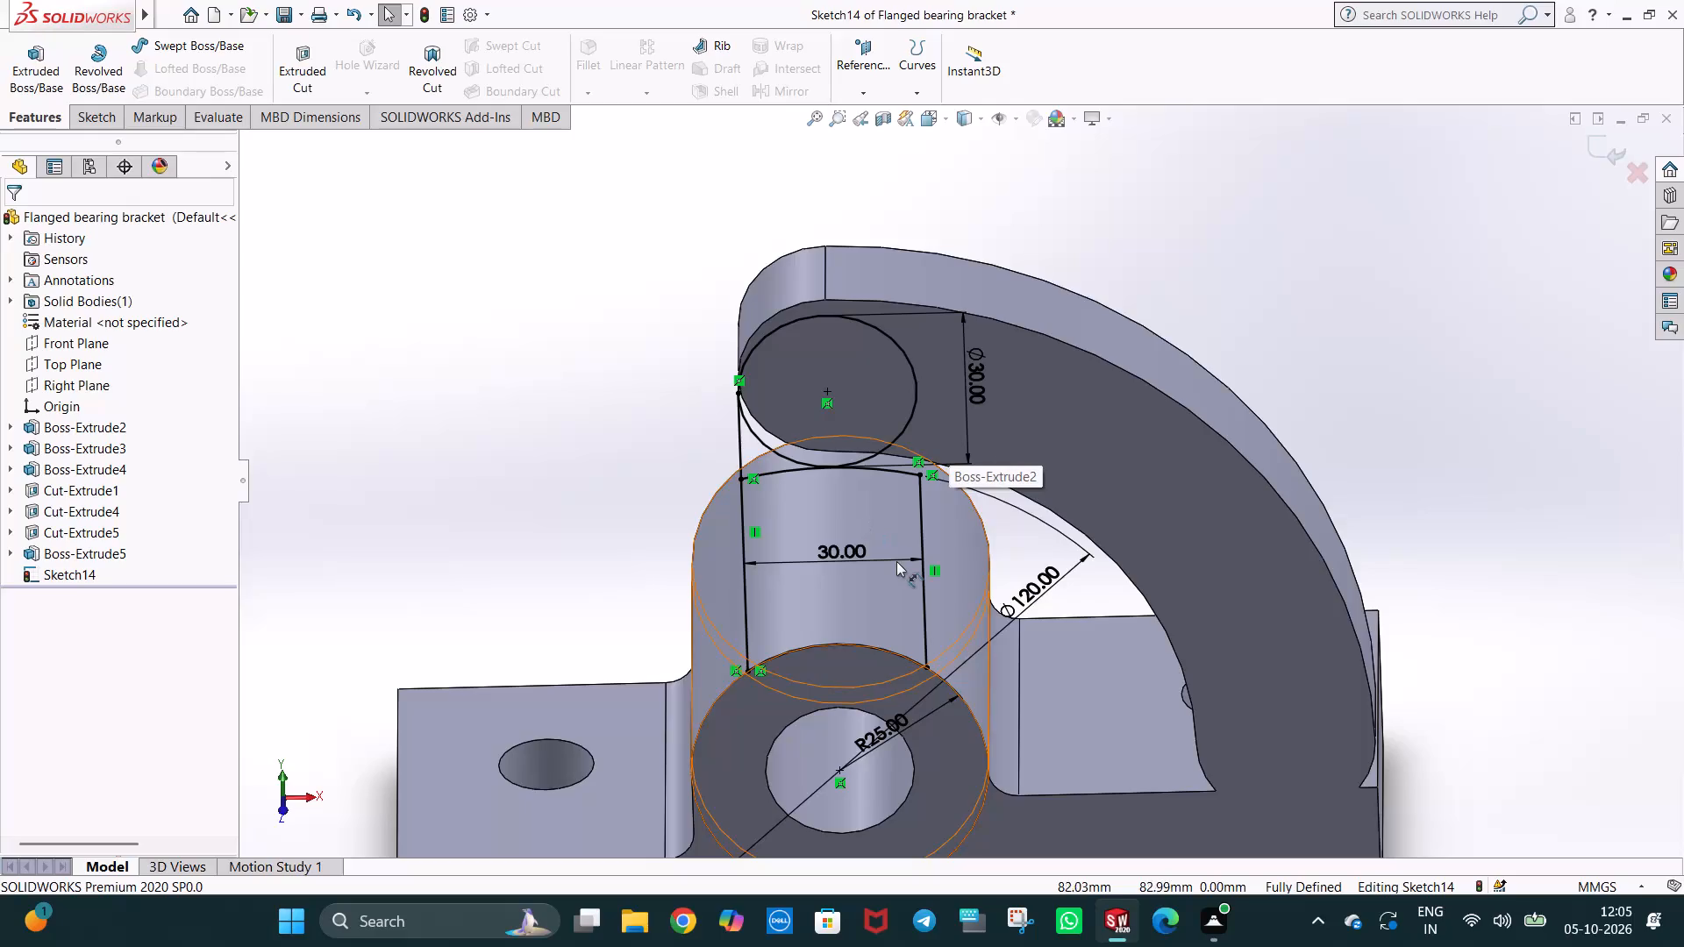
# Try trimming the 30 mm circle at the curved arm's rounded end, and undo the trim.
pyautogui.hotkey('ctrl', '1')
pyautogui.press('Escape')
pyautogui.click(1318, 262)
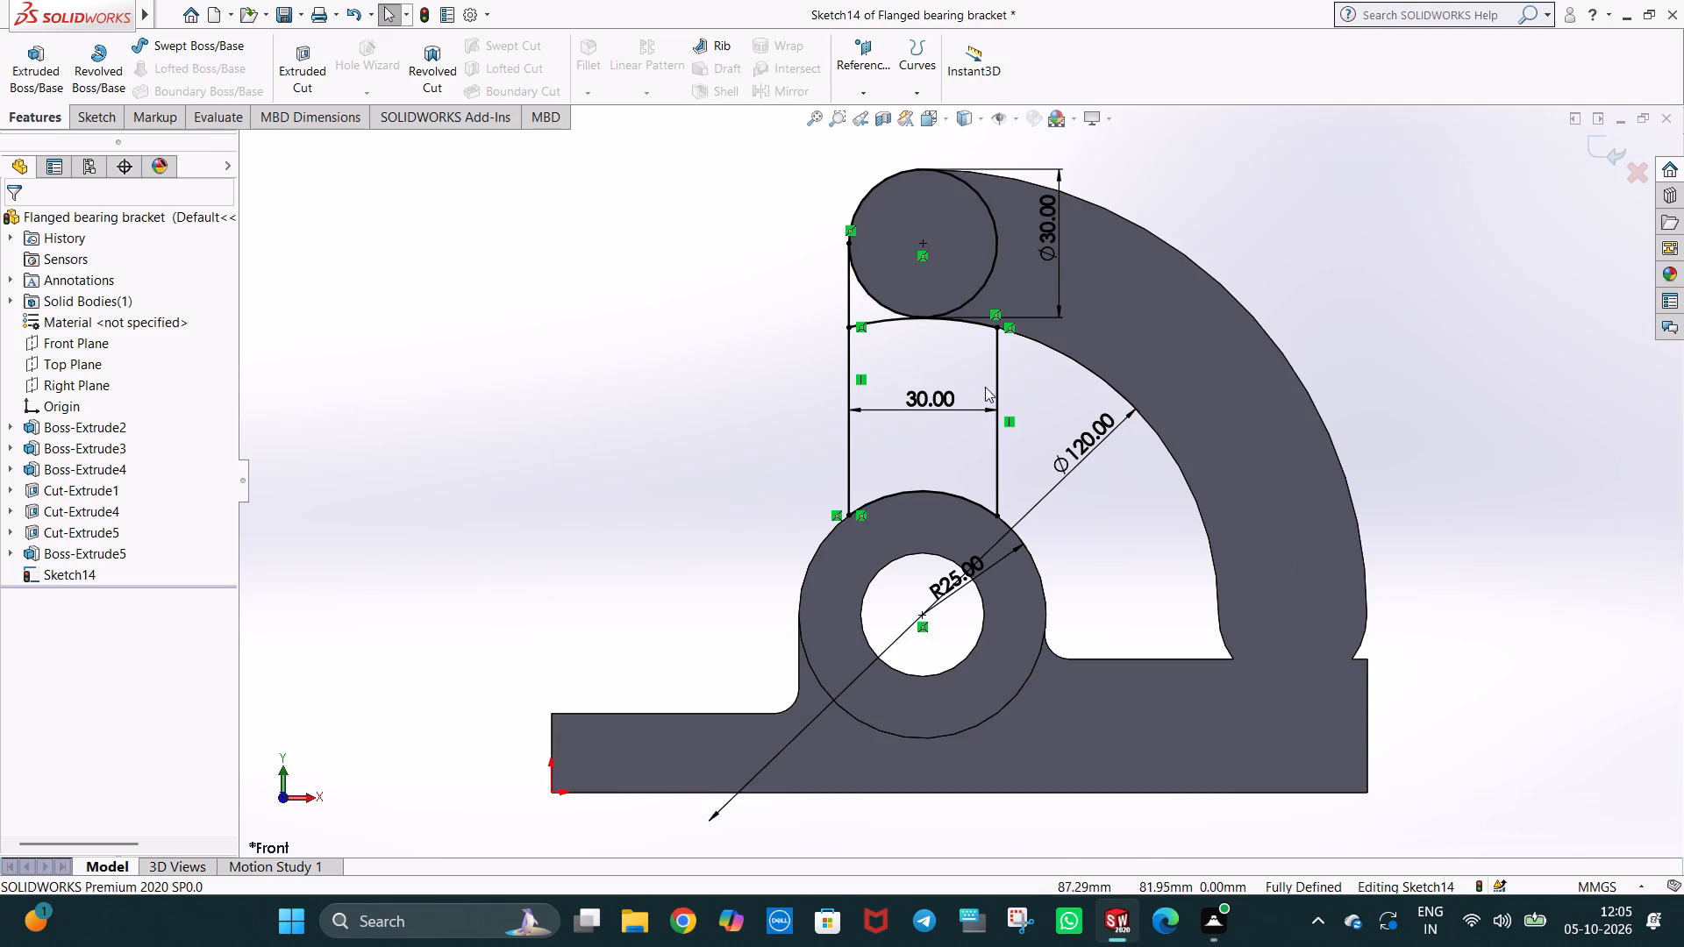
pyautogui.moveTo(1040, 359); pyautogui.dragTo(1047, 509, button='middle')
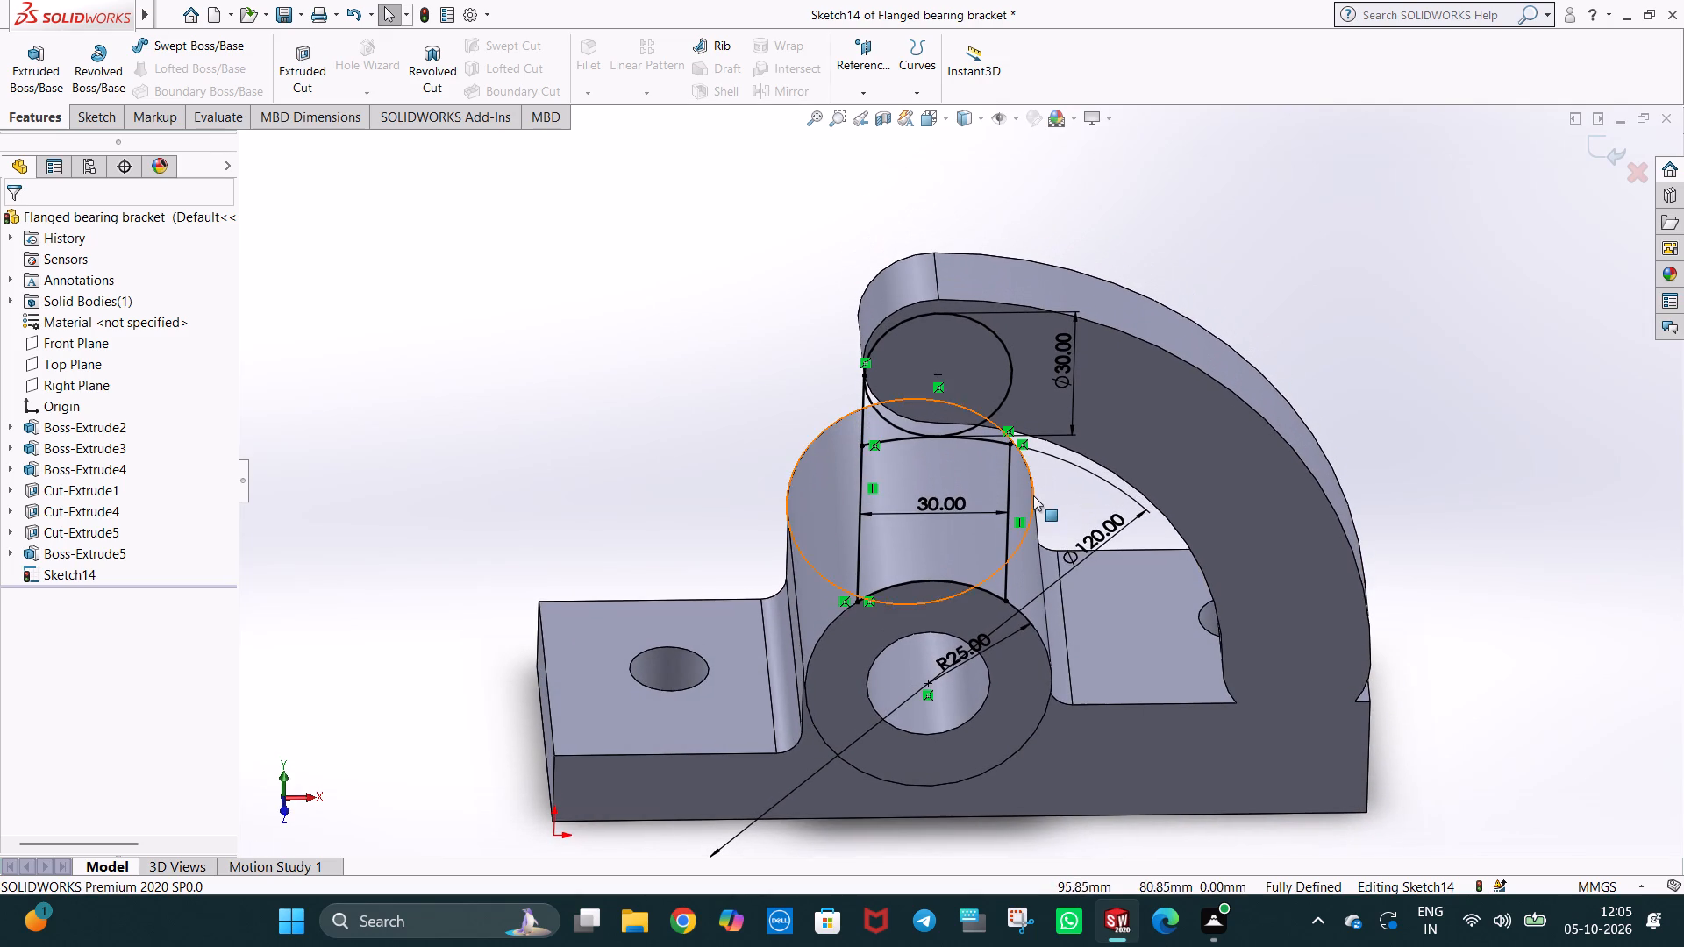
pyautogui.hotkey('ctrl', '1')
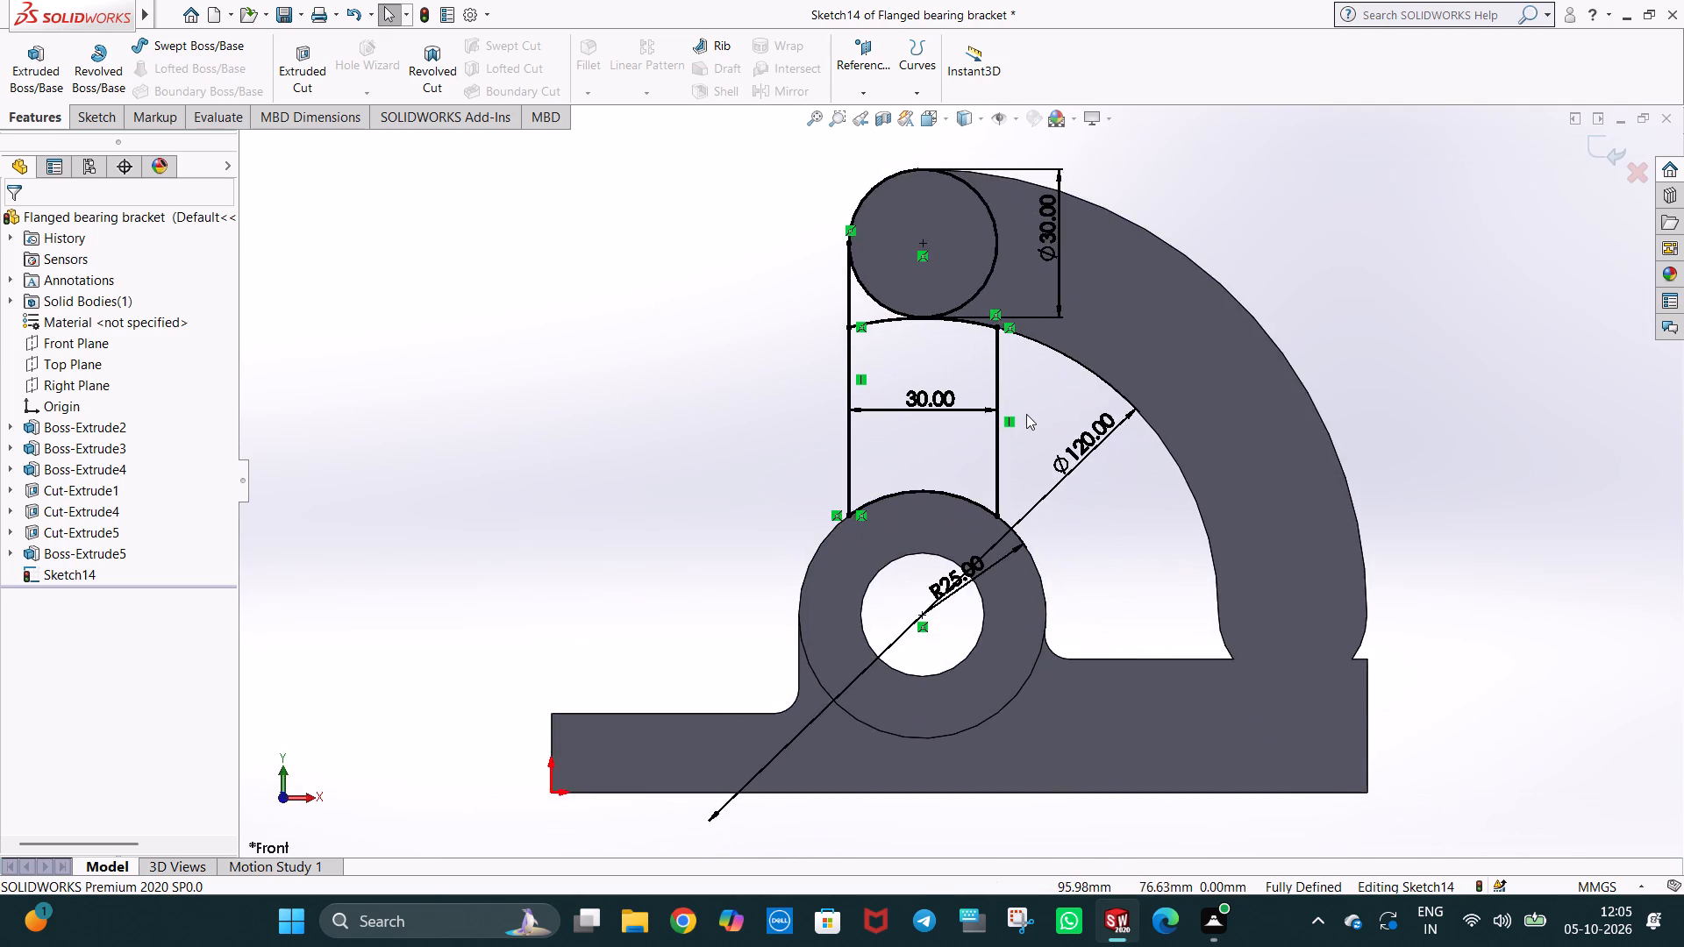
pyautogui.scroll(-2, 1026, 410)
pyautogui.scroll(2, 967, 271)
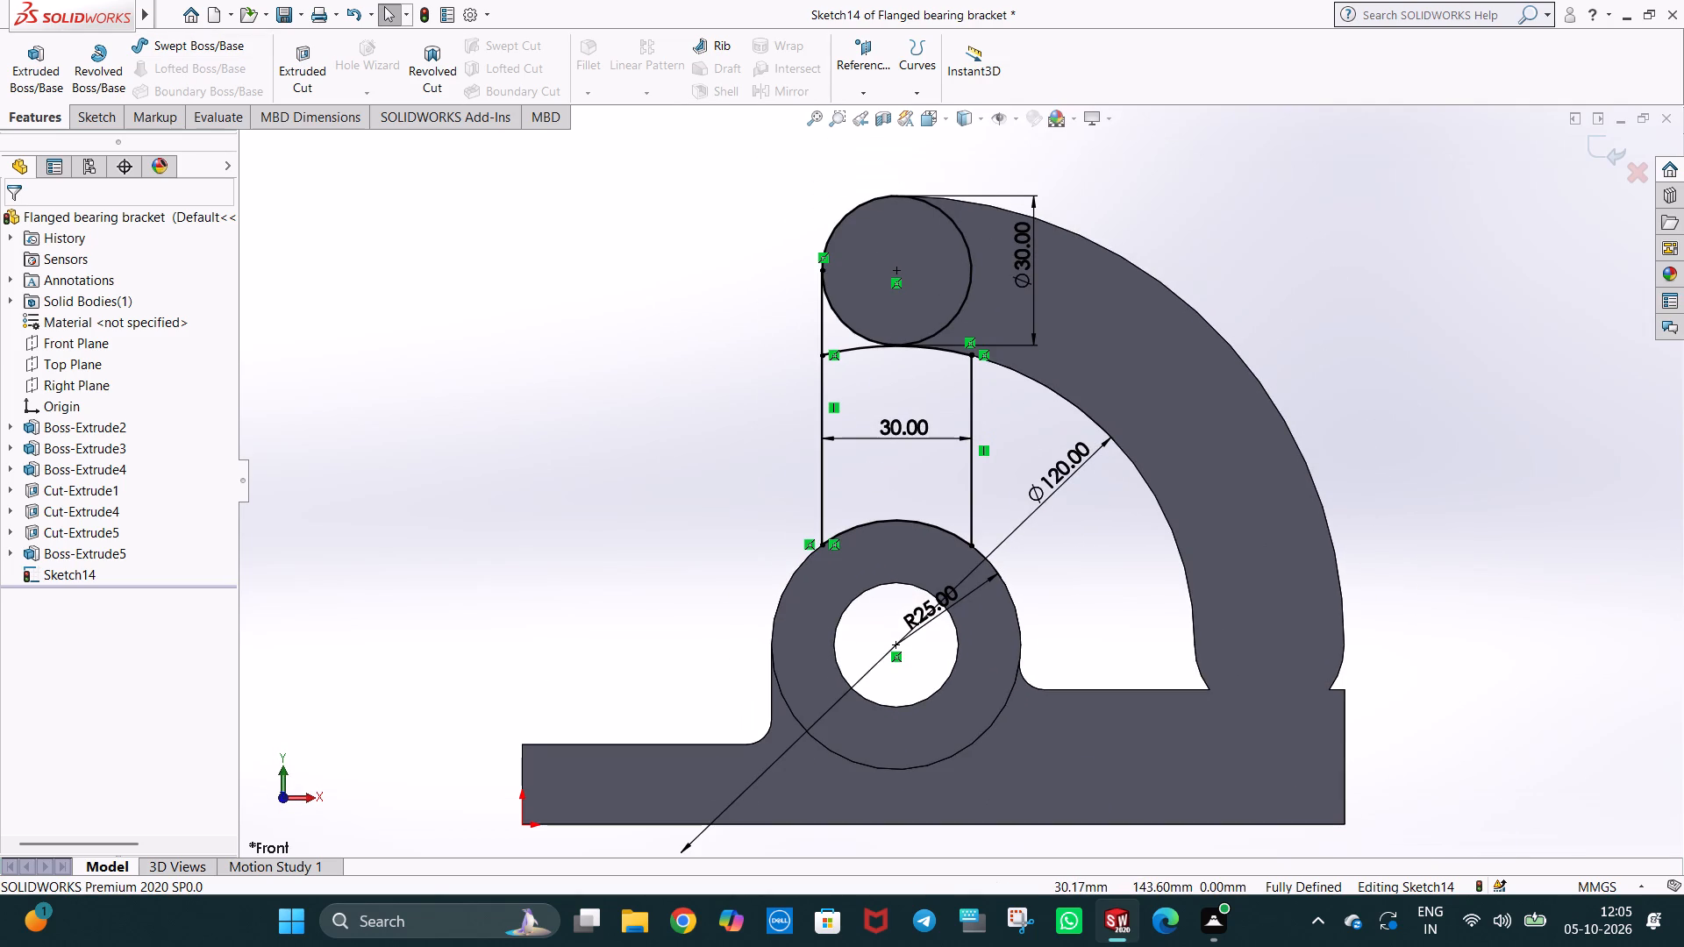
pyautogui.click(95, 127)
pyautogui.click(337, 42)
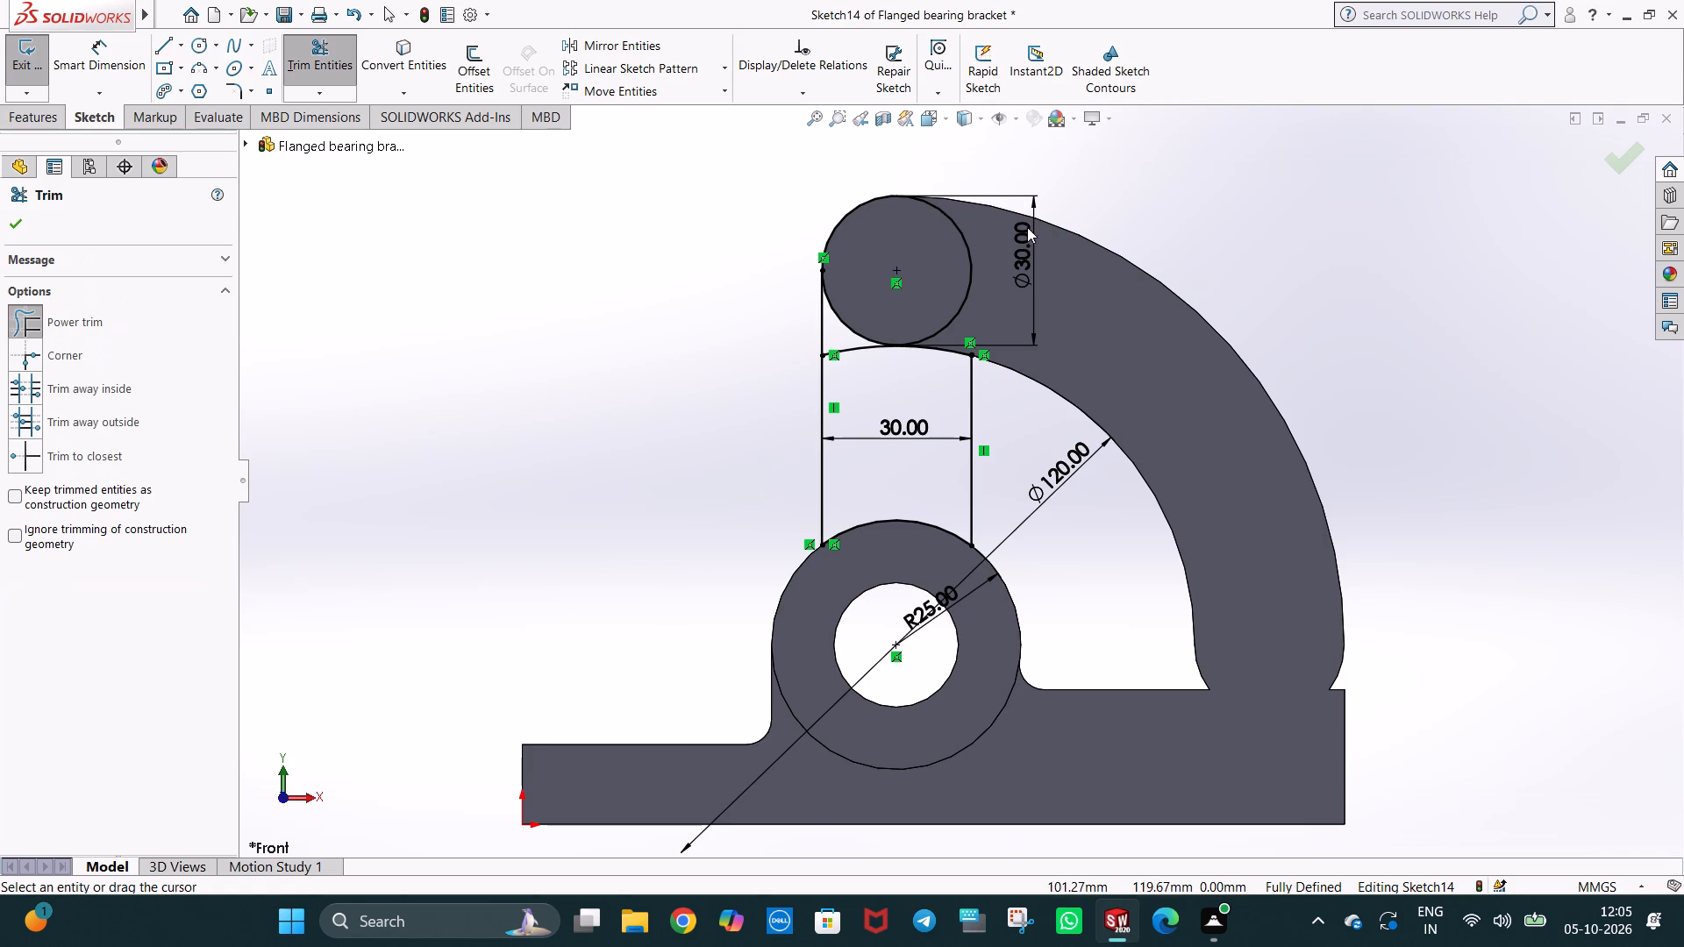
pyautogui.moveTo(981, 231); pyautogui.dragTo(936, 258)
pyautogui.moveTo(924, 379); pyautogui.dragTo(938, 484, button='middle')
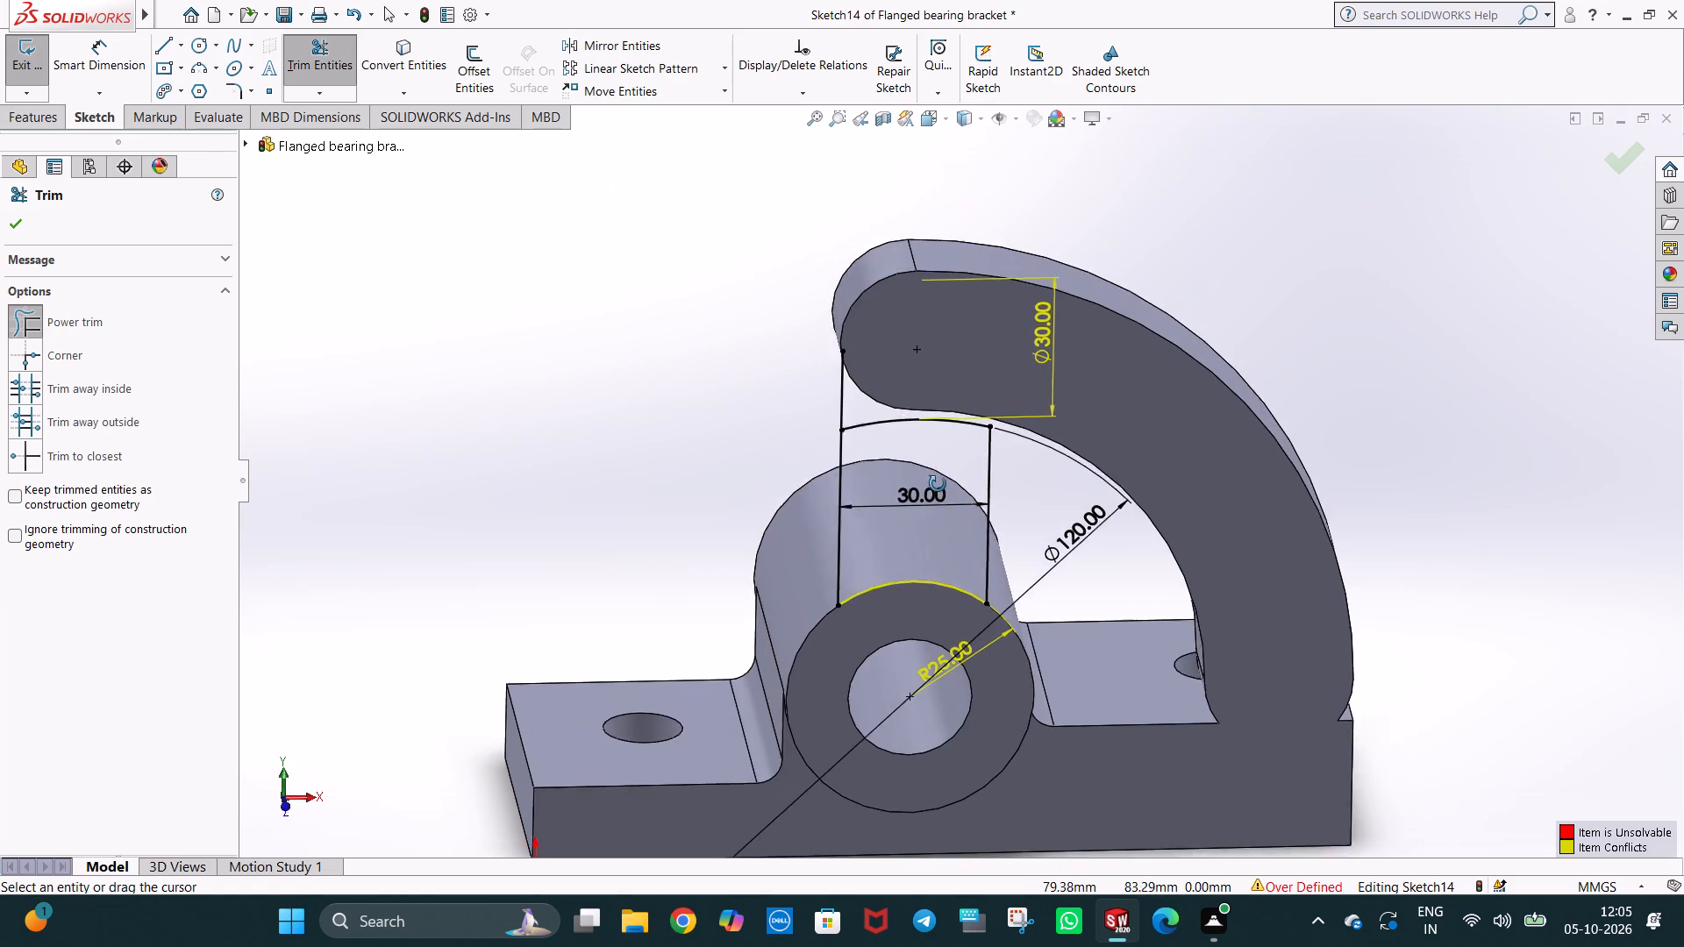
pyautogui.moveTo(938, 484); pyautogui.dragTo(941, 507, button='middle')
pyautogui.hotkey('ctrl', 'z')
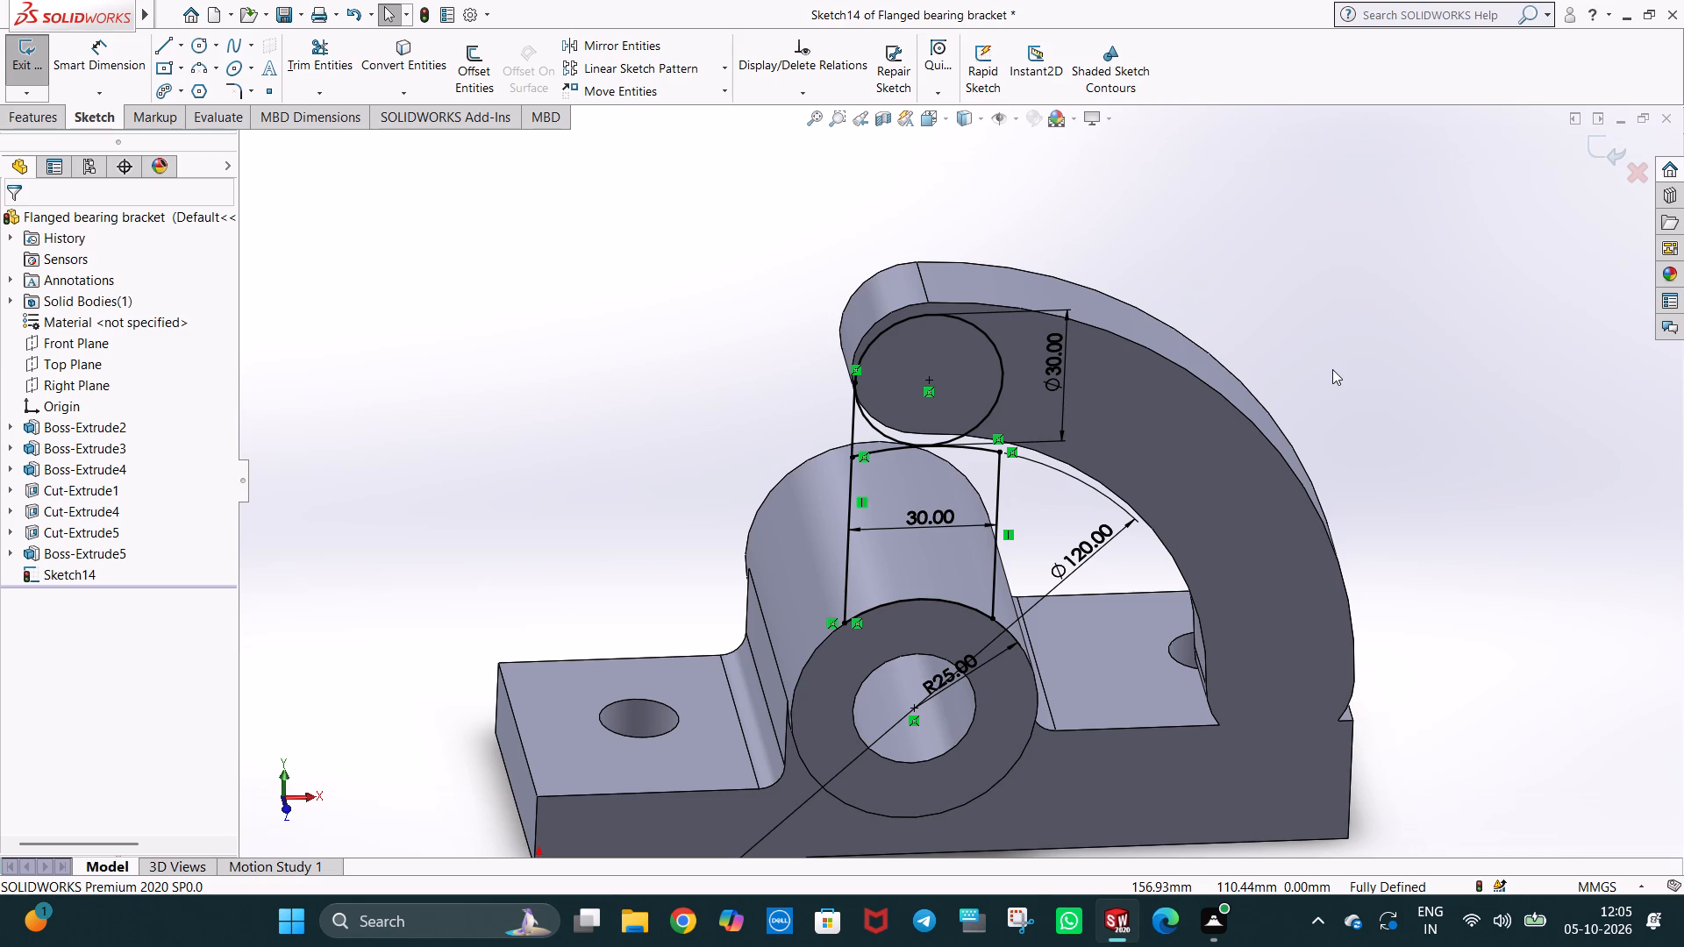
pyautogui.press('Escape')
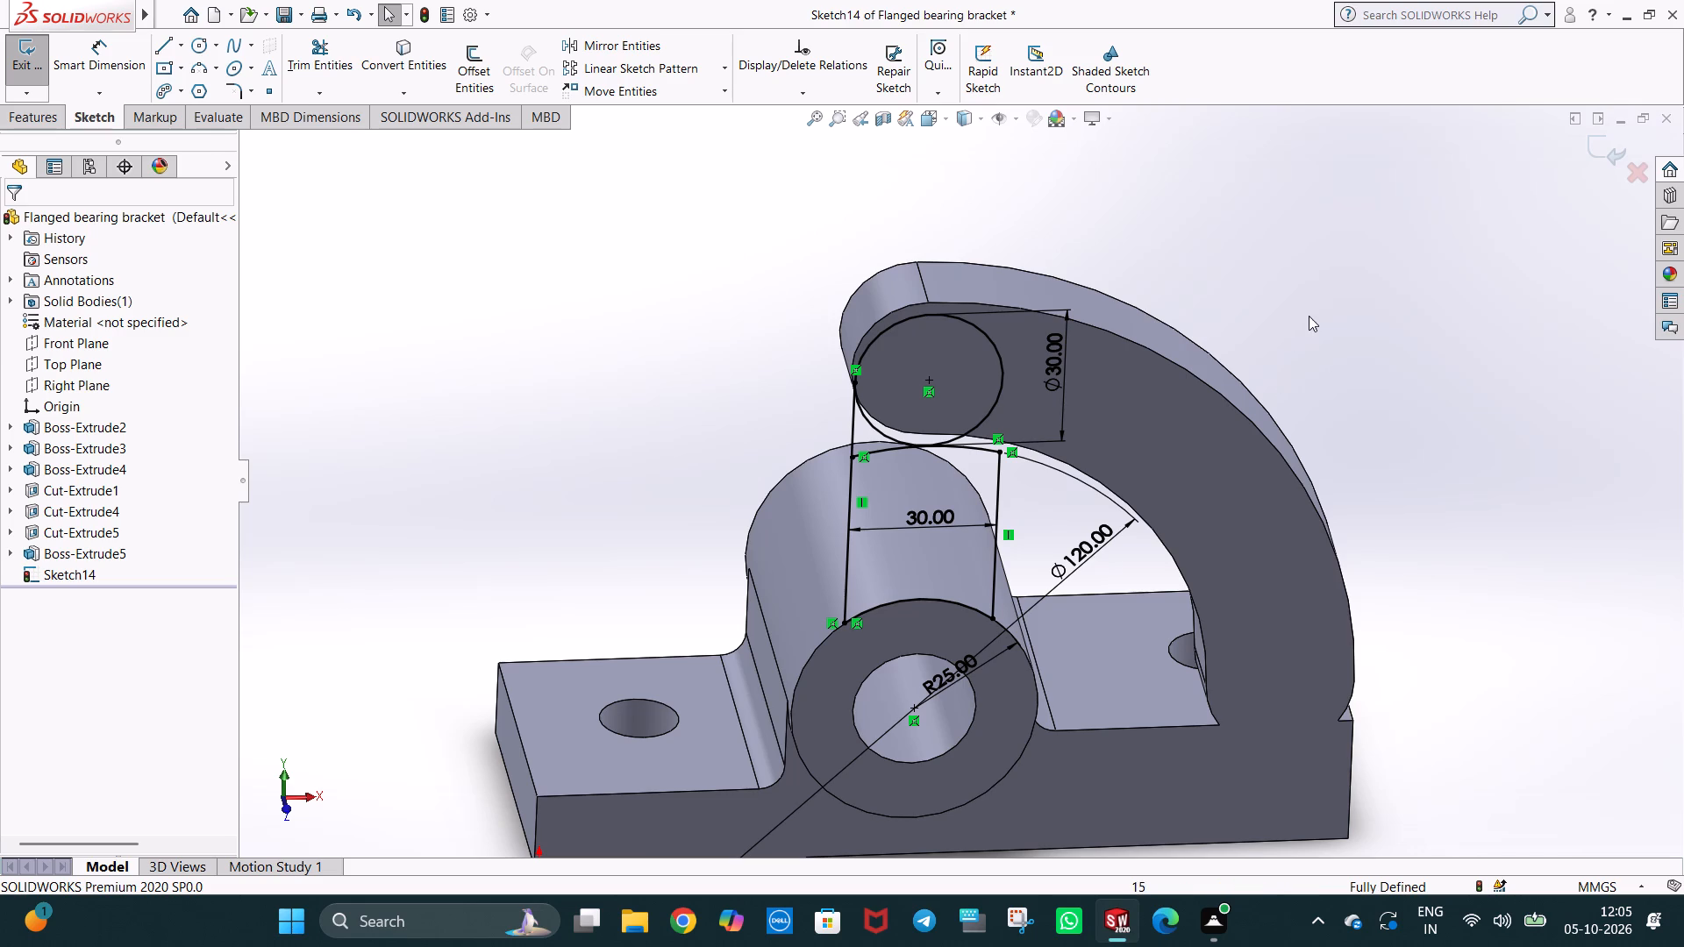
# Delete the 30 mm diameter circle at the curved arm's rounded end, together with its dimension.
pyautogui.click(1309, 316)
pyautogui.click(1003, 395)
pyautogui.press('Delete')
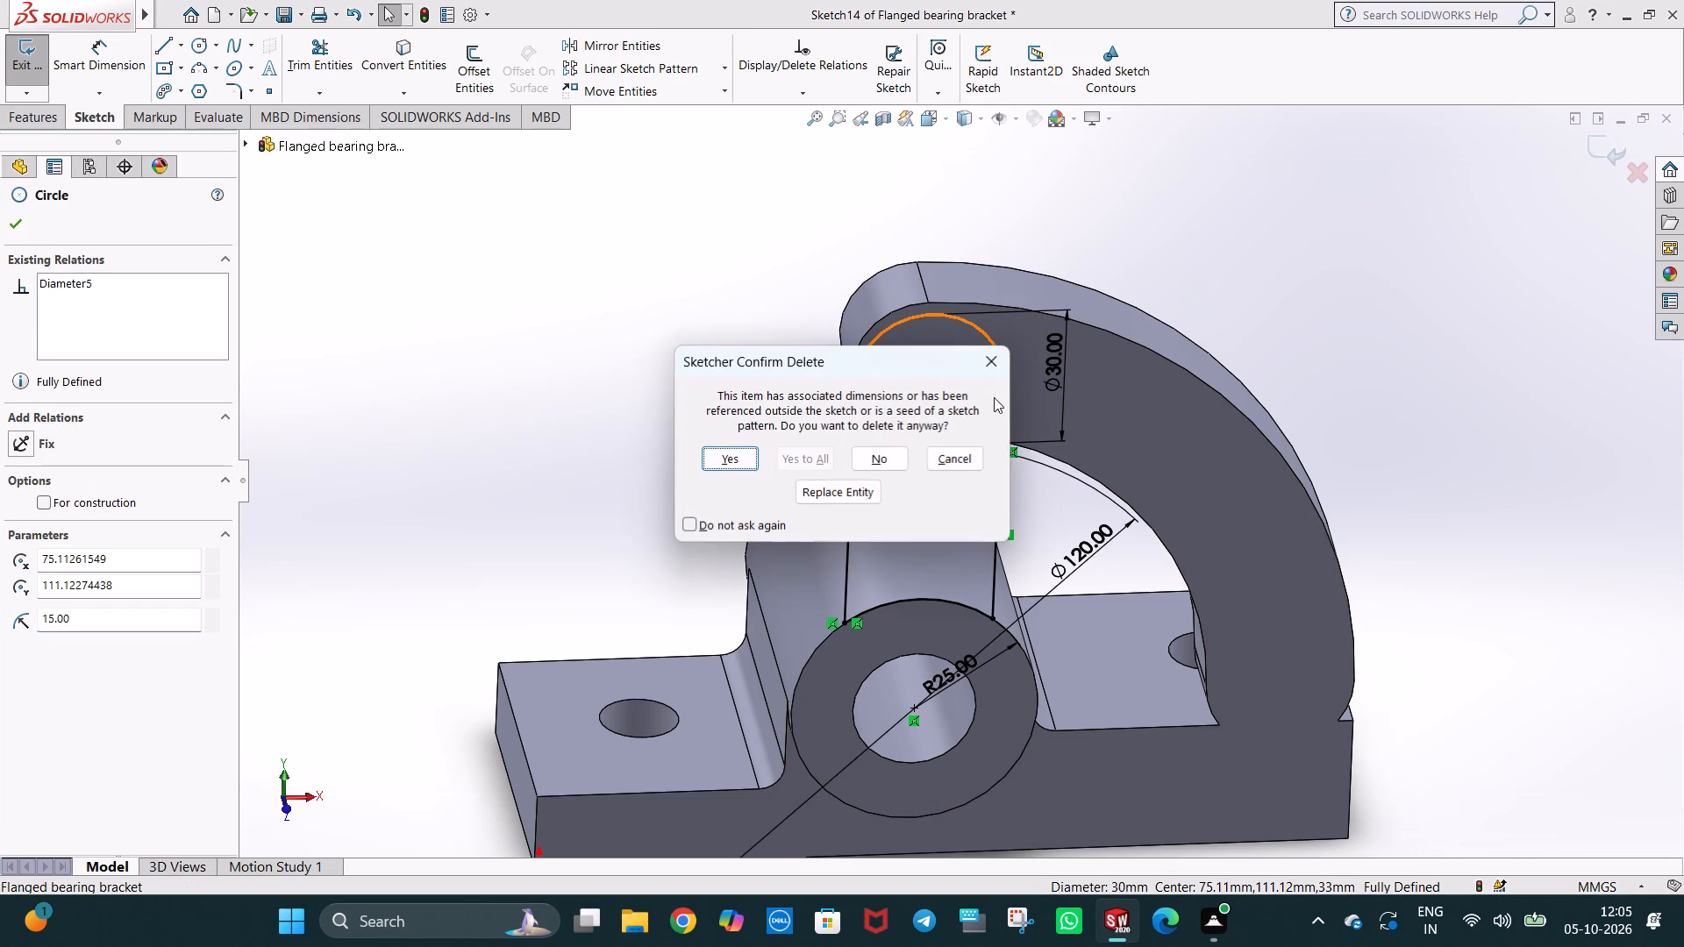
pyautogui.click(747, 463)
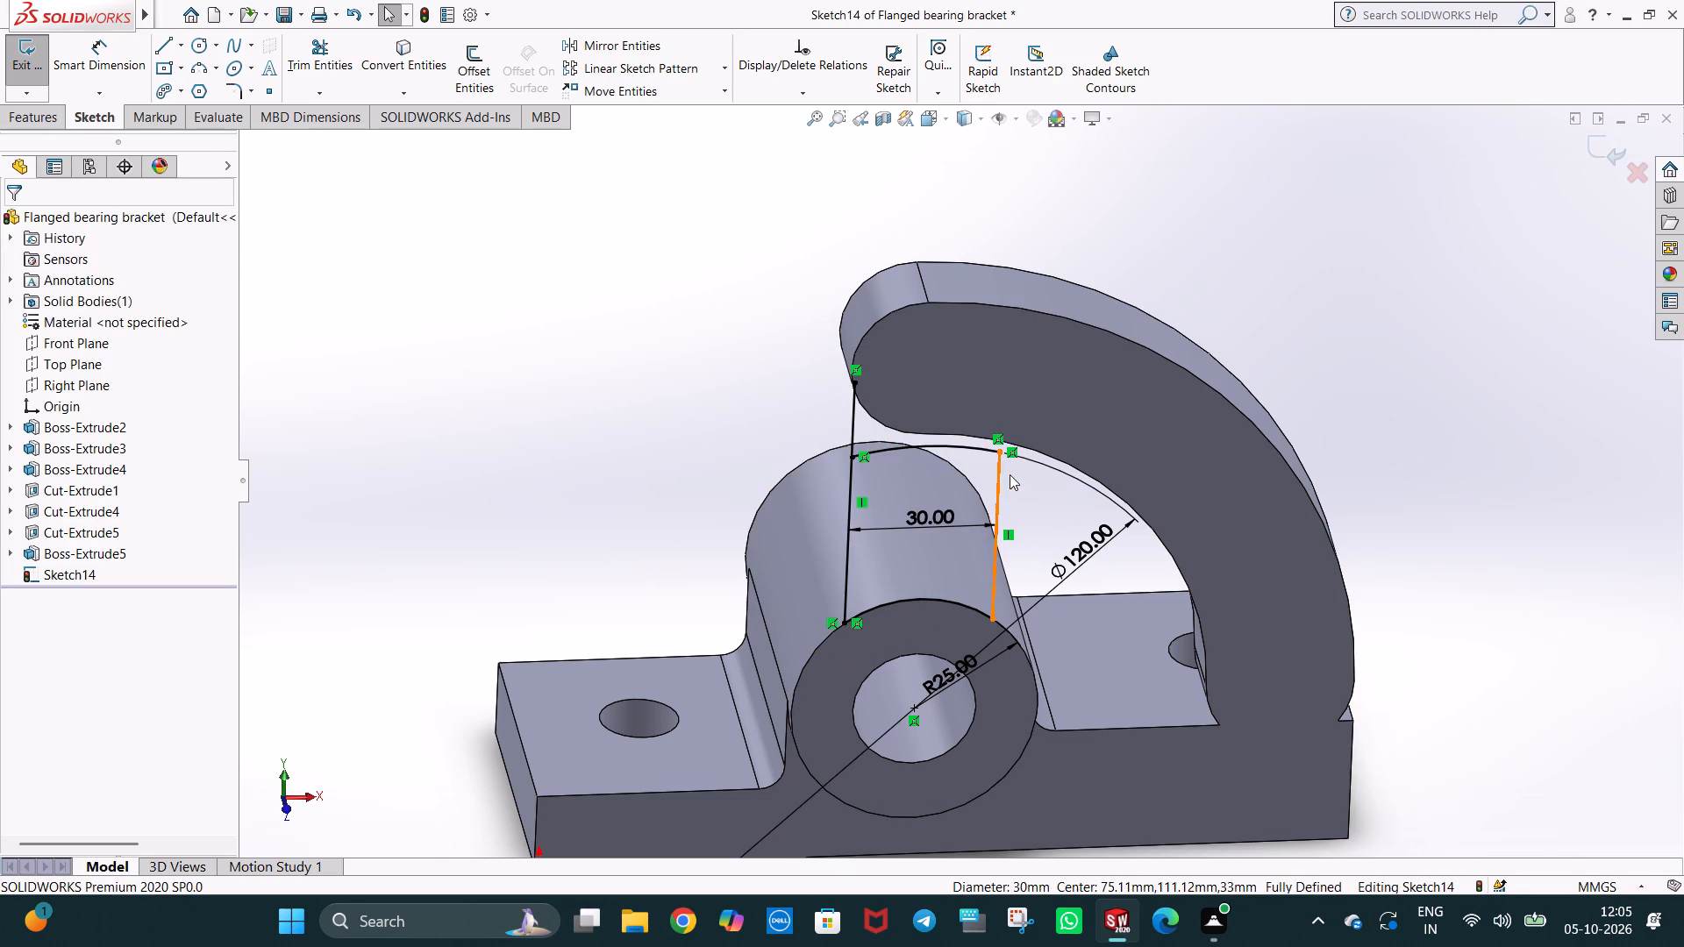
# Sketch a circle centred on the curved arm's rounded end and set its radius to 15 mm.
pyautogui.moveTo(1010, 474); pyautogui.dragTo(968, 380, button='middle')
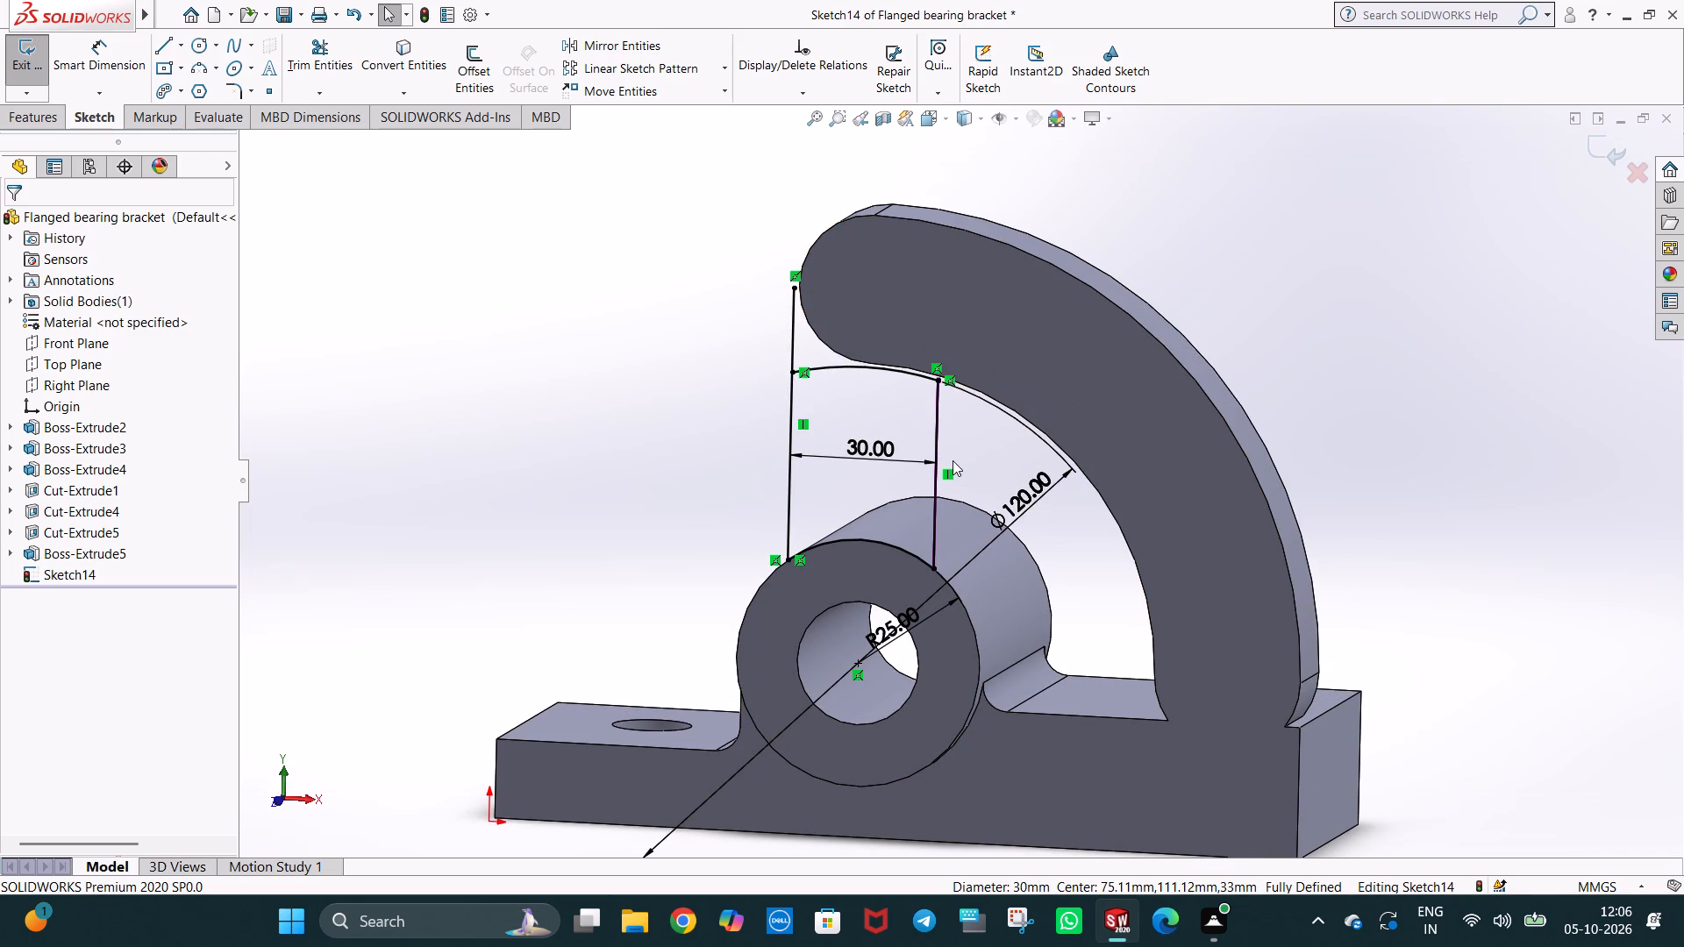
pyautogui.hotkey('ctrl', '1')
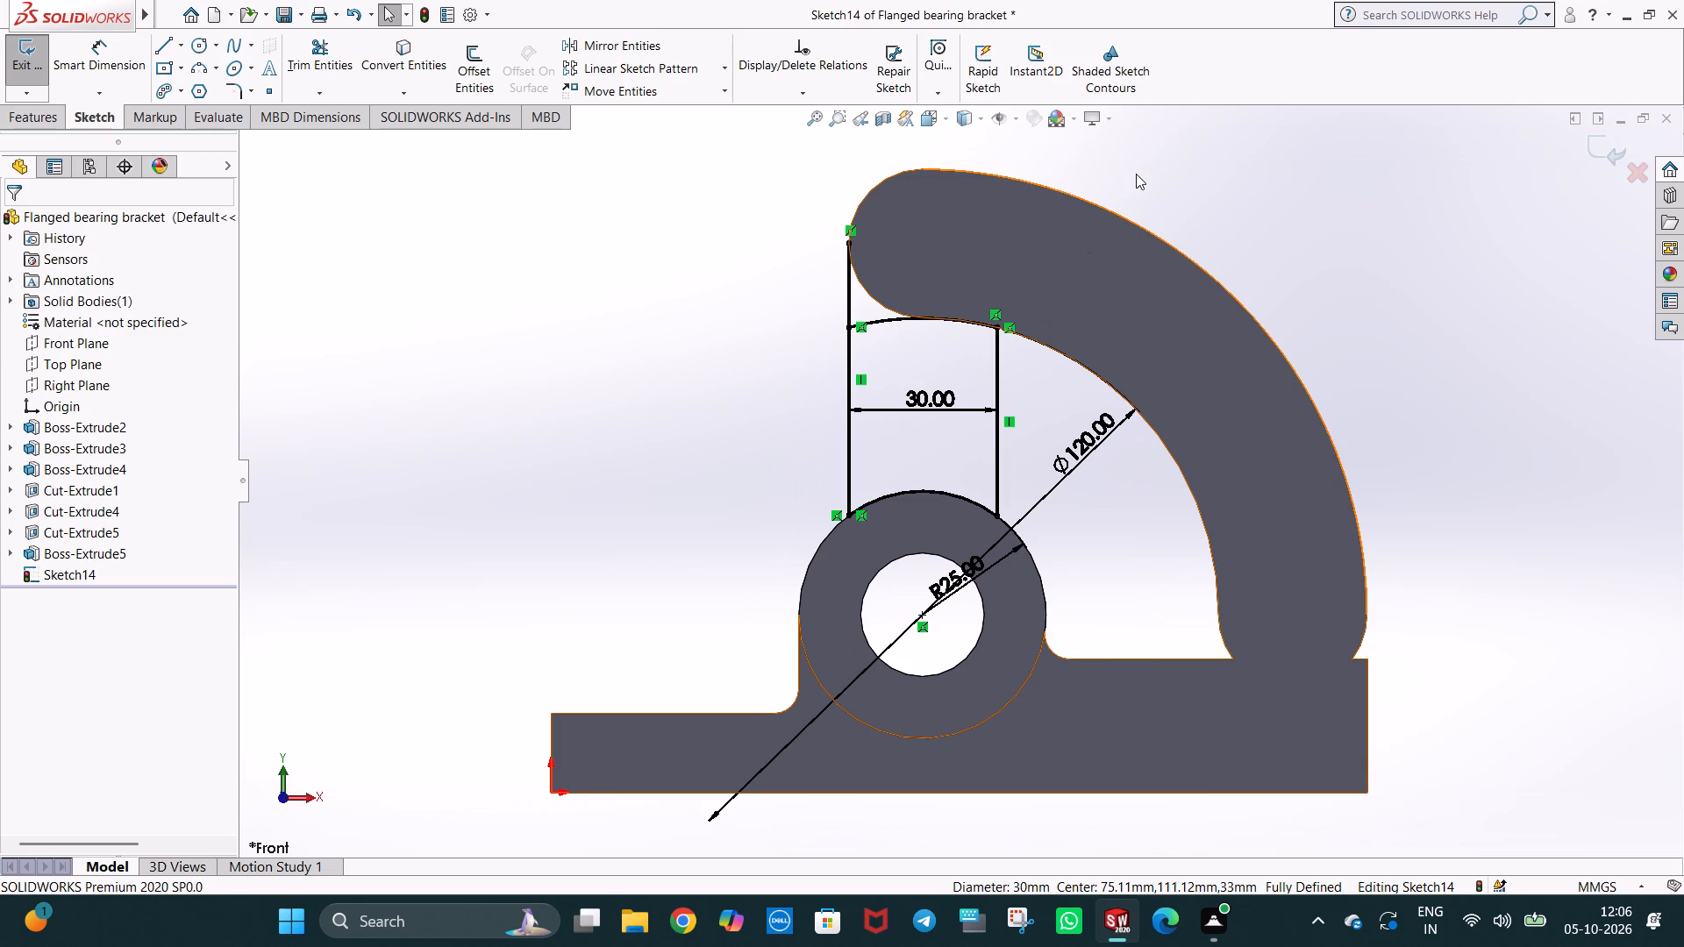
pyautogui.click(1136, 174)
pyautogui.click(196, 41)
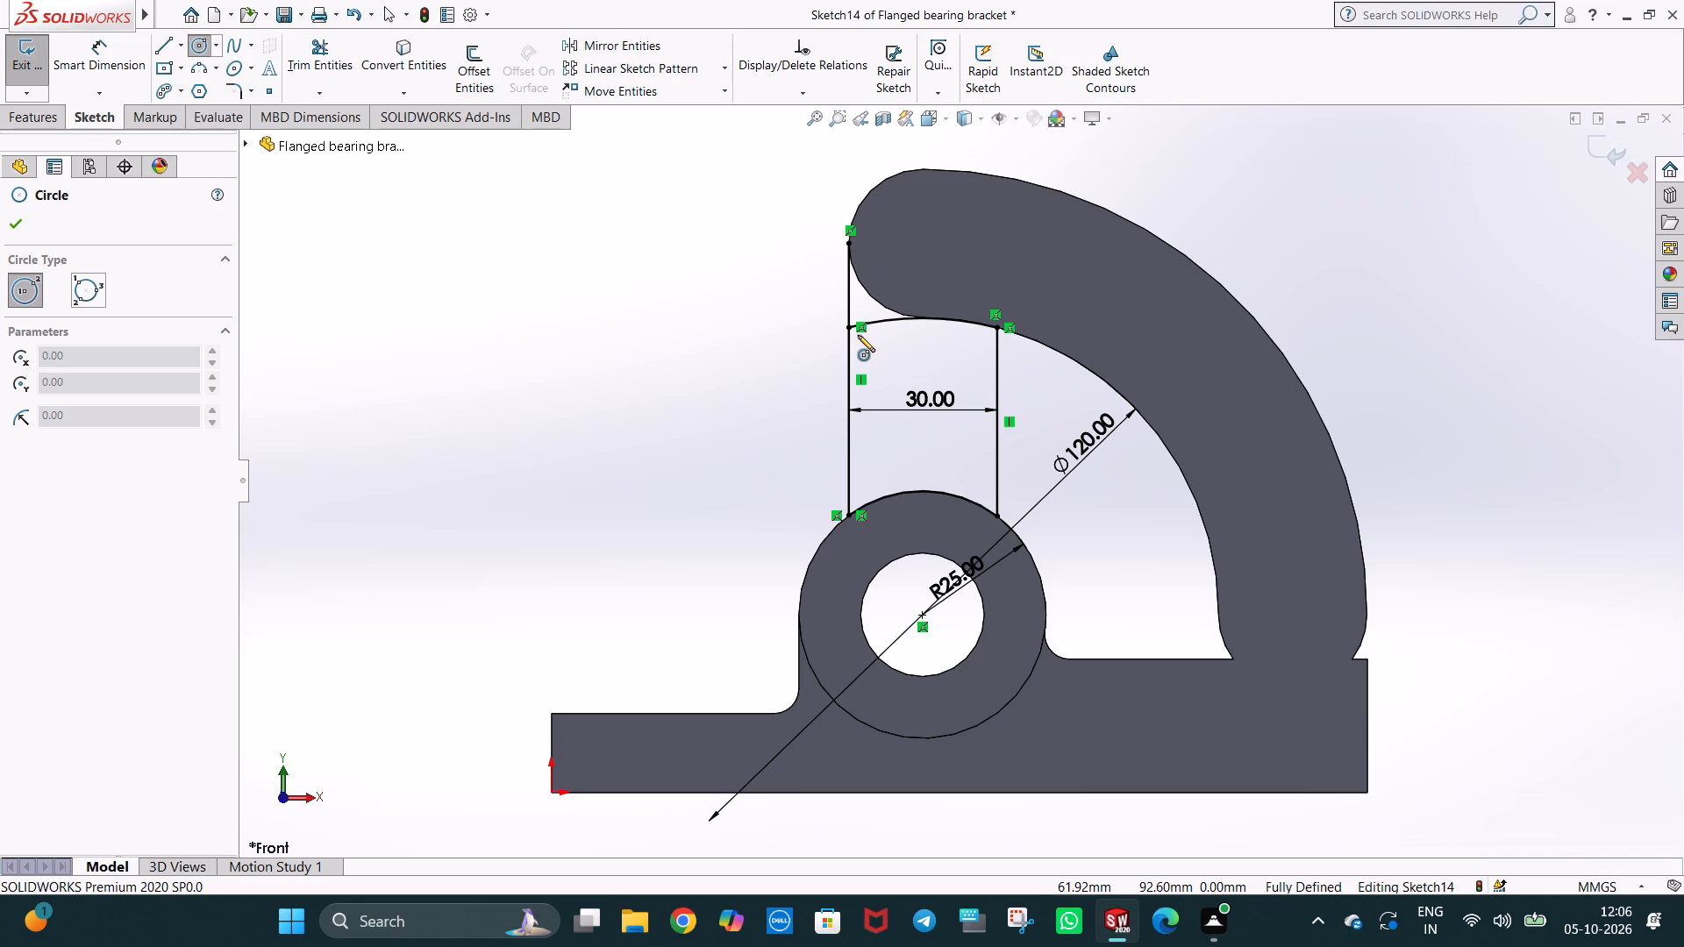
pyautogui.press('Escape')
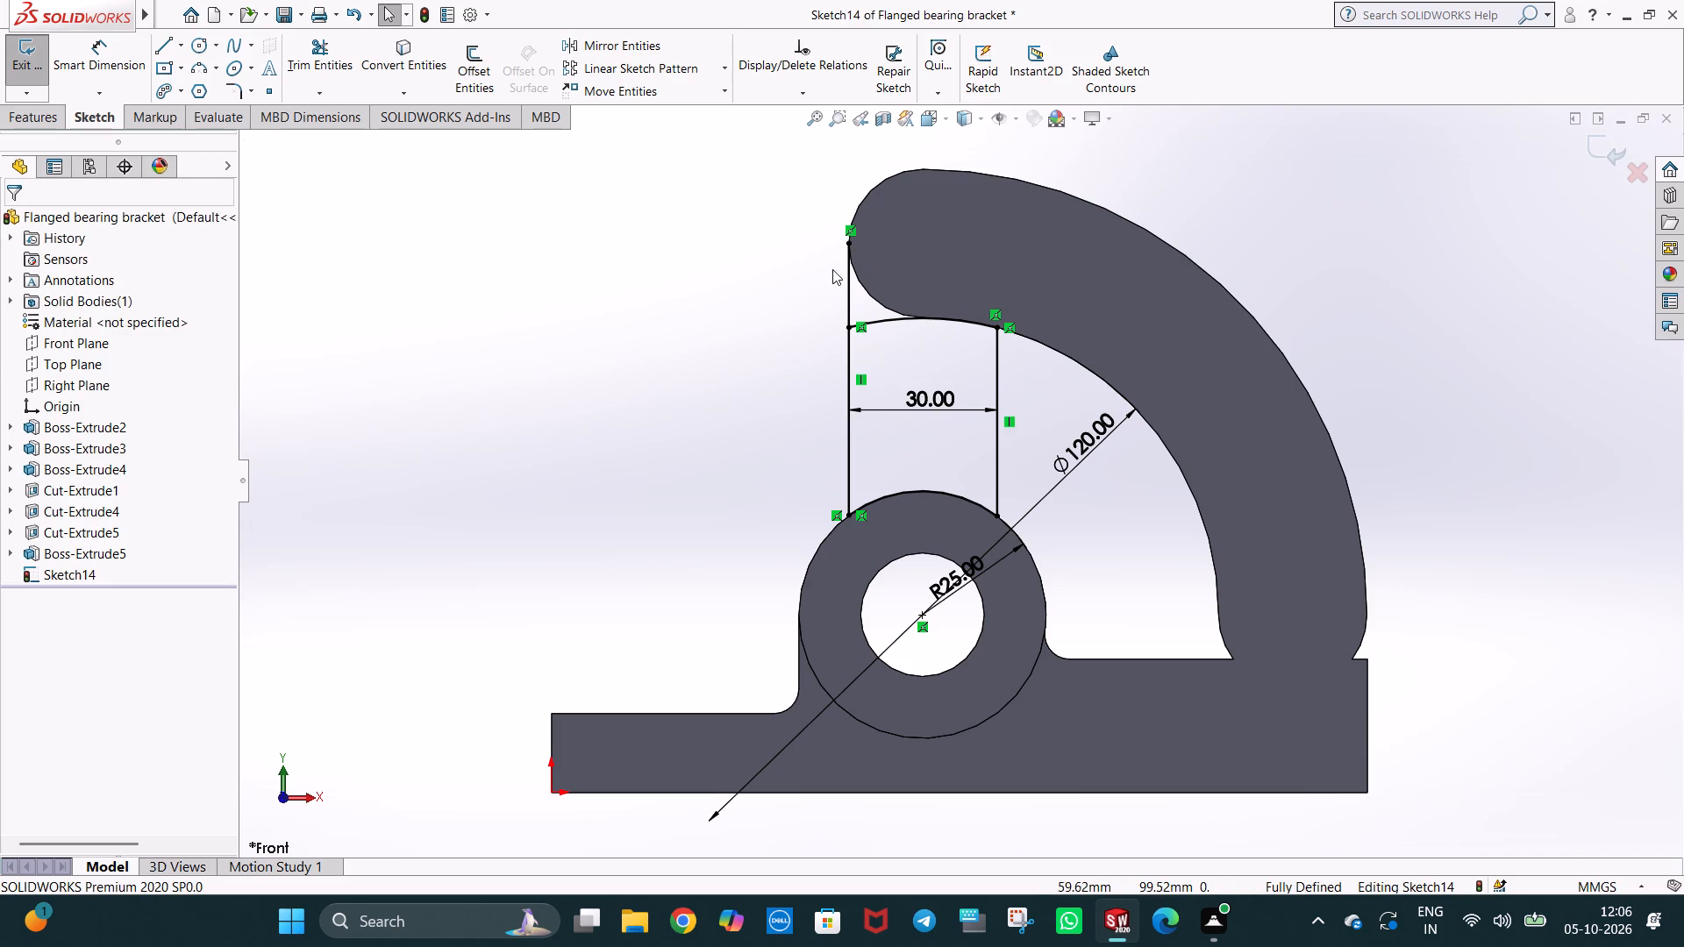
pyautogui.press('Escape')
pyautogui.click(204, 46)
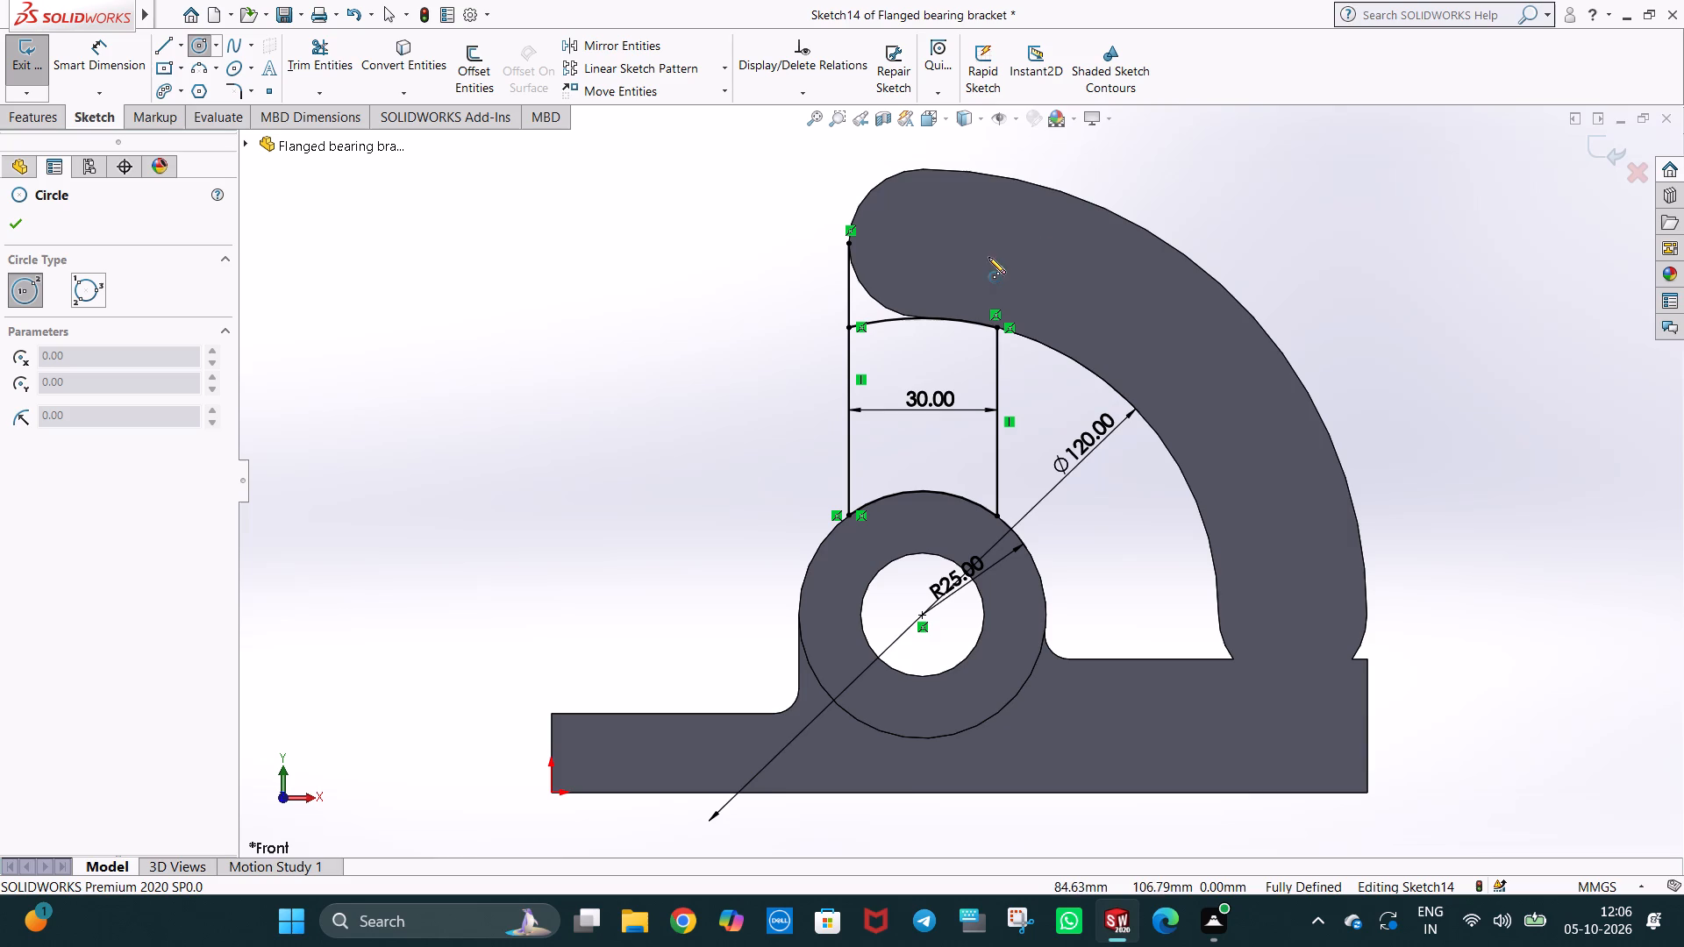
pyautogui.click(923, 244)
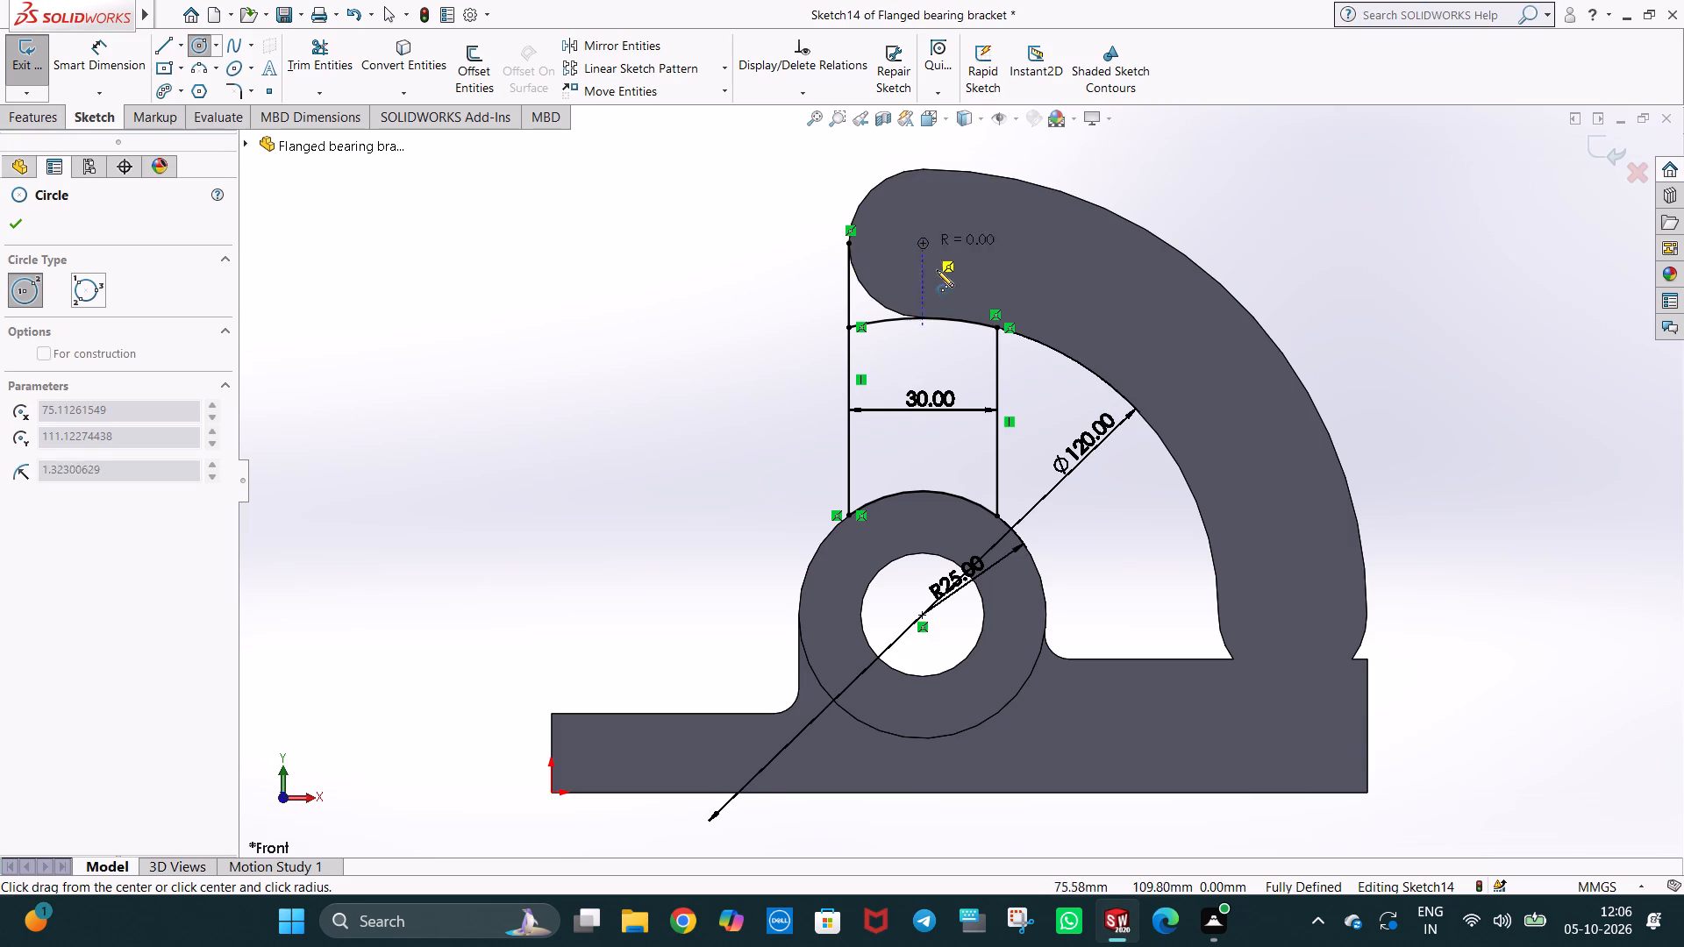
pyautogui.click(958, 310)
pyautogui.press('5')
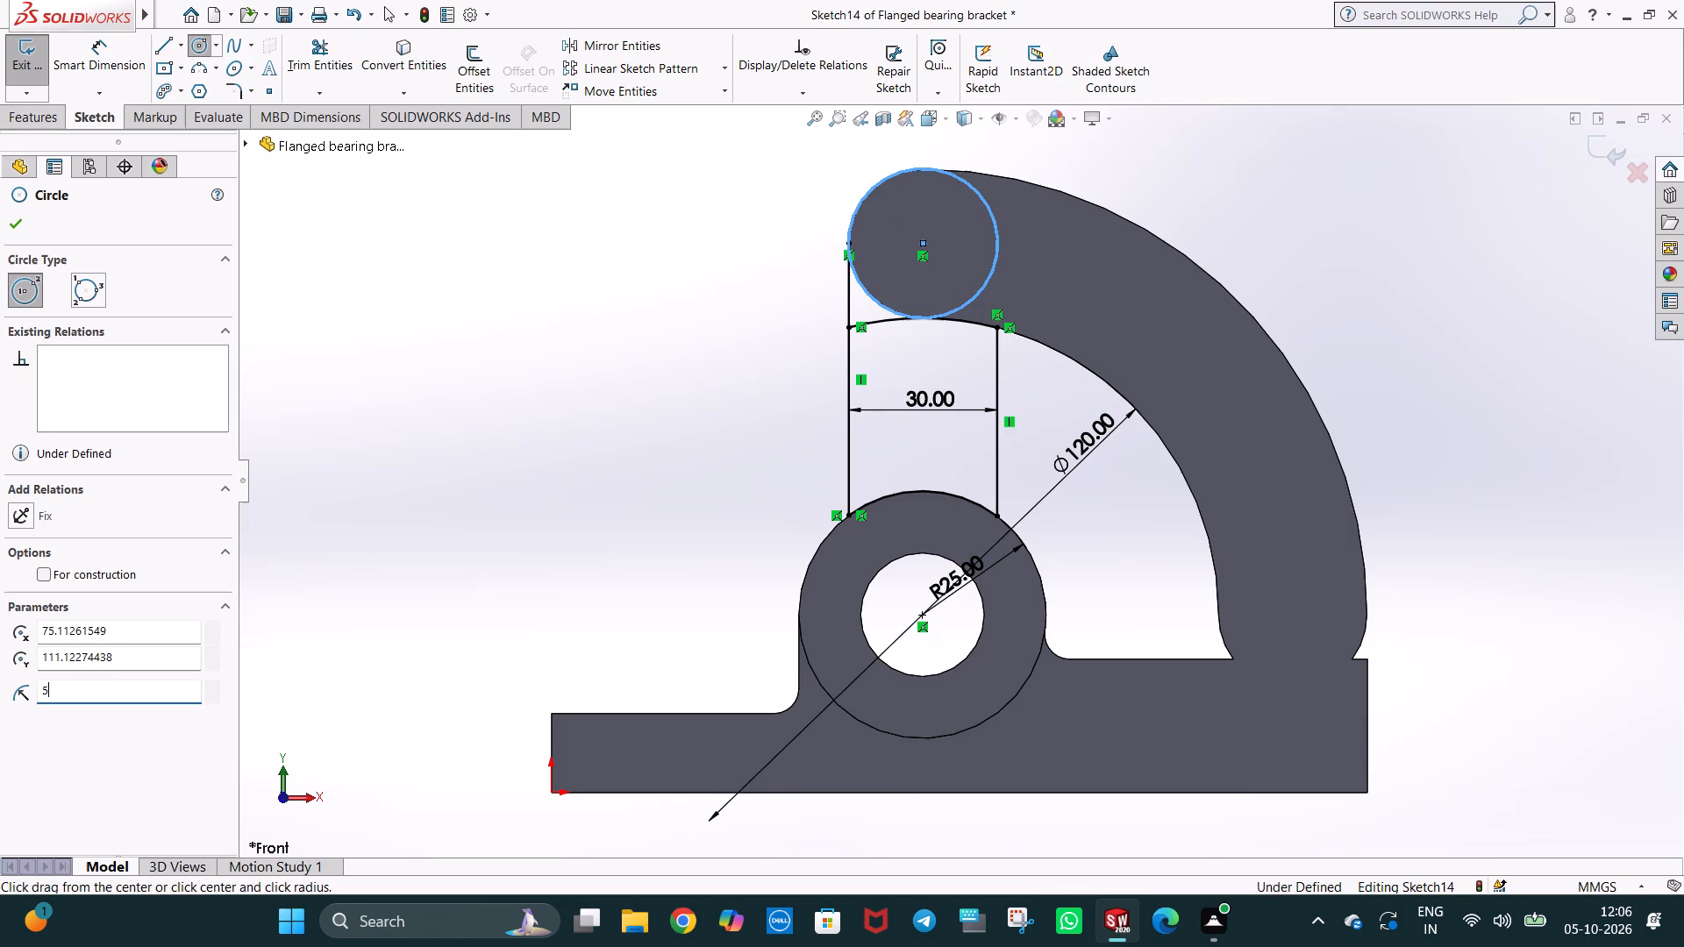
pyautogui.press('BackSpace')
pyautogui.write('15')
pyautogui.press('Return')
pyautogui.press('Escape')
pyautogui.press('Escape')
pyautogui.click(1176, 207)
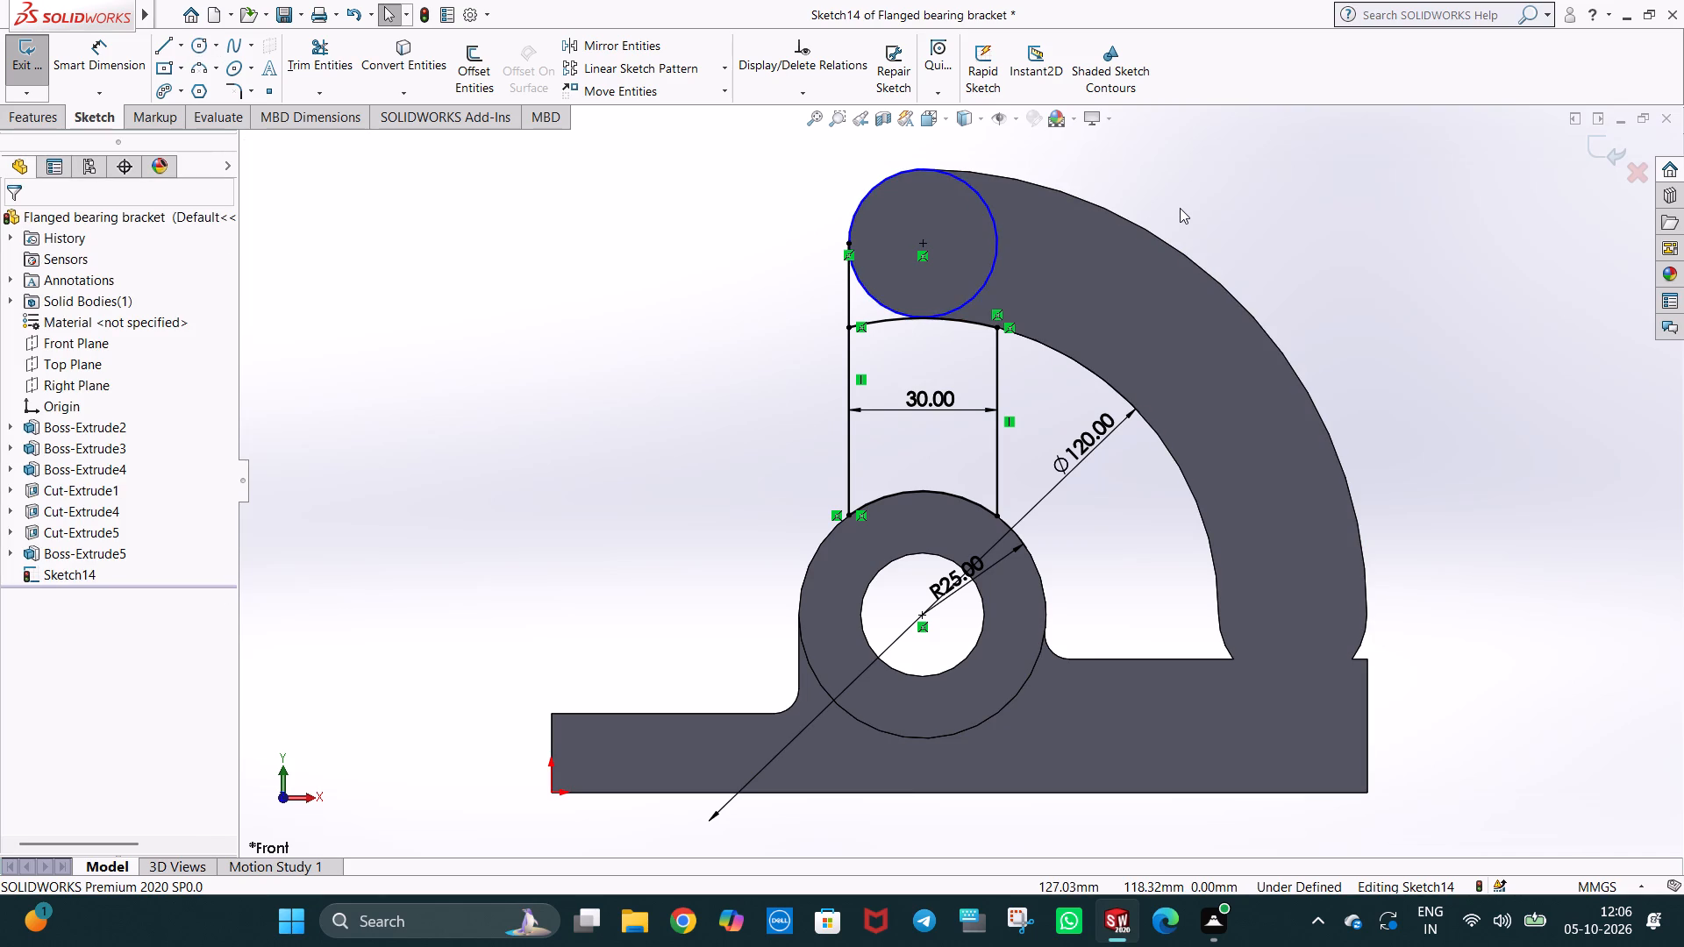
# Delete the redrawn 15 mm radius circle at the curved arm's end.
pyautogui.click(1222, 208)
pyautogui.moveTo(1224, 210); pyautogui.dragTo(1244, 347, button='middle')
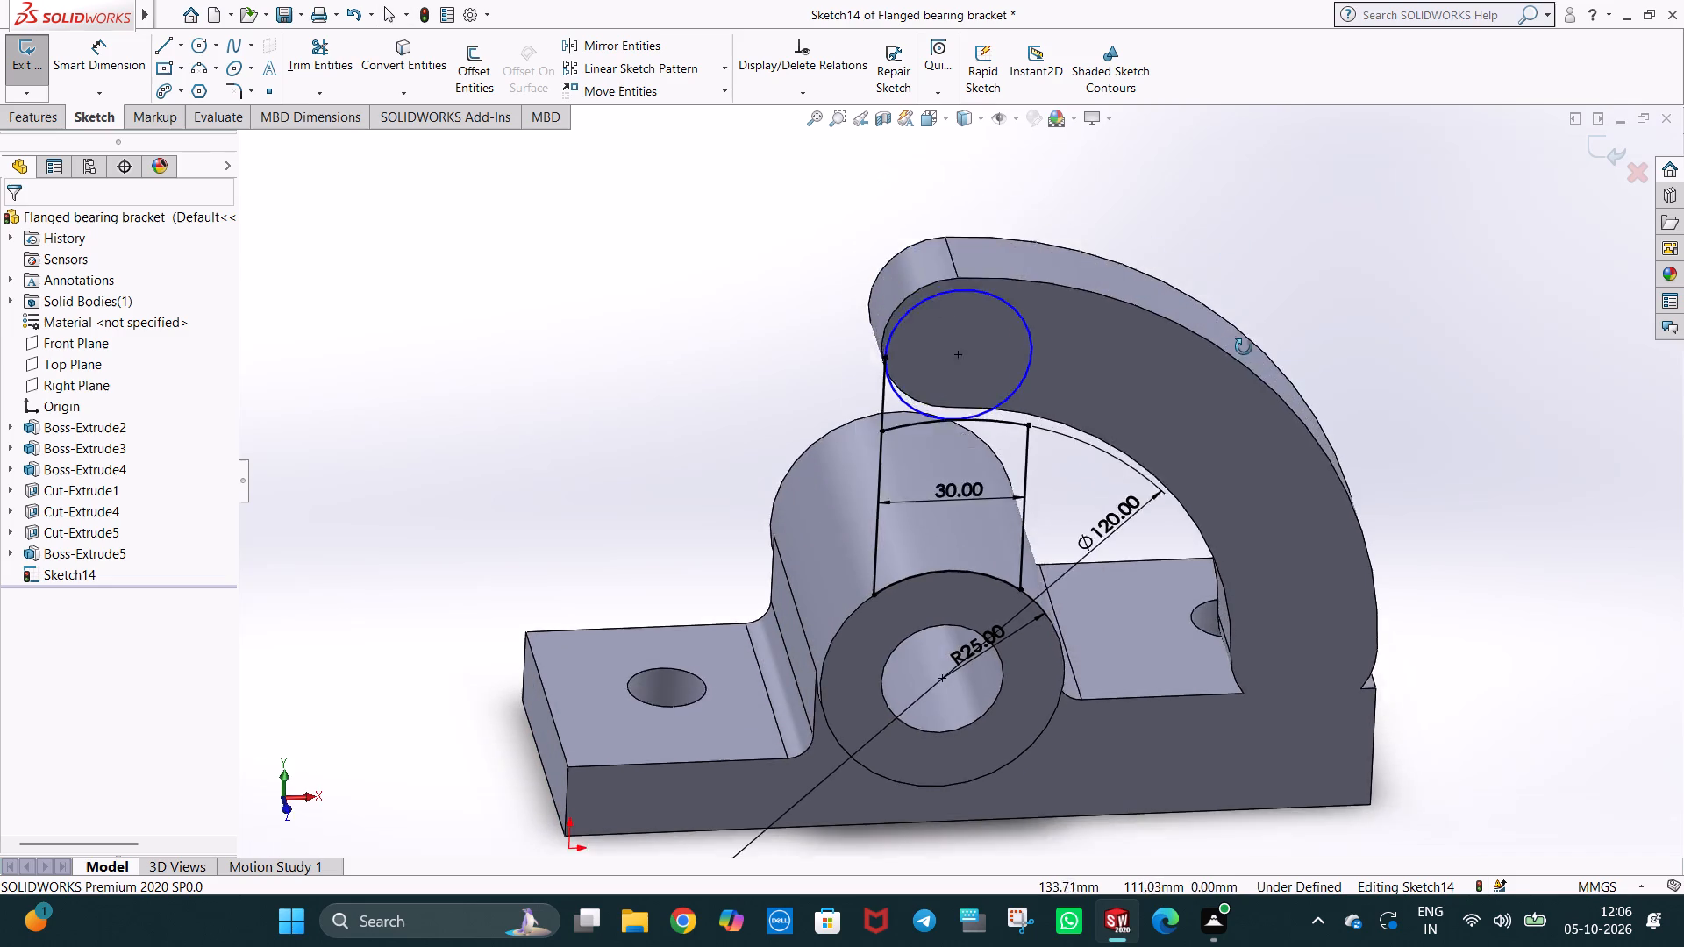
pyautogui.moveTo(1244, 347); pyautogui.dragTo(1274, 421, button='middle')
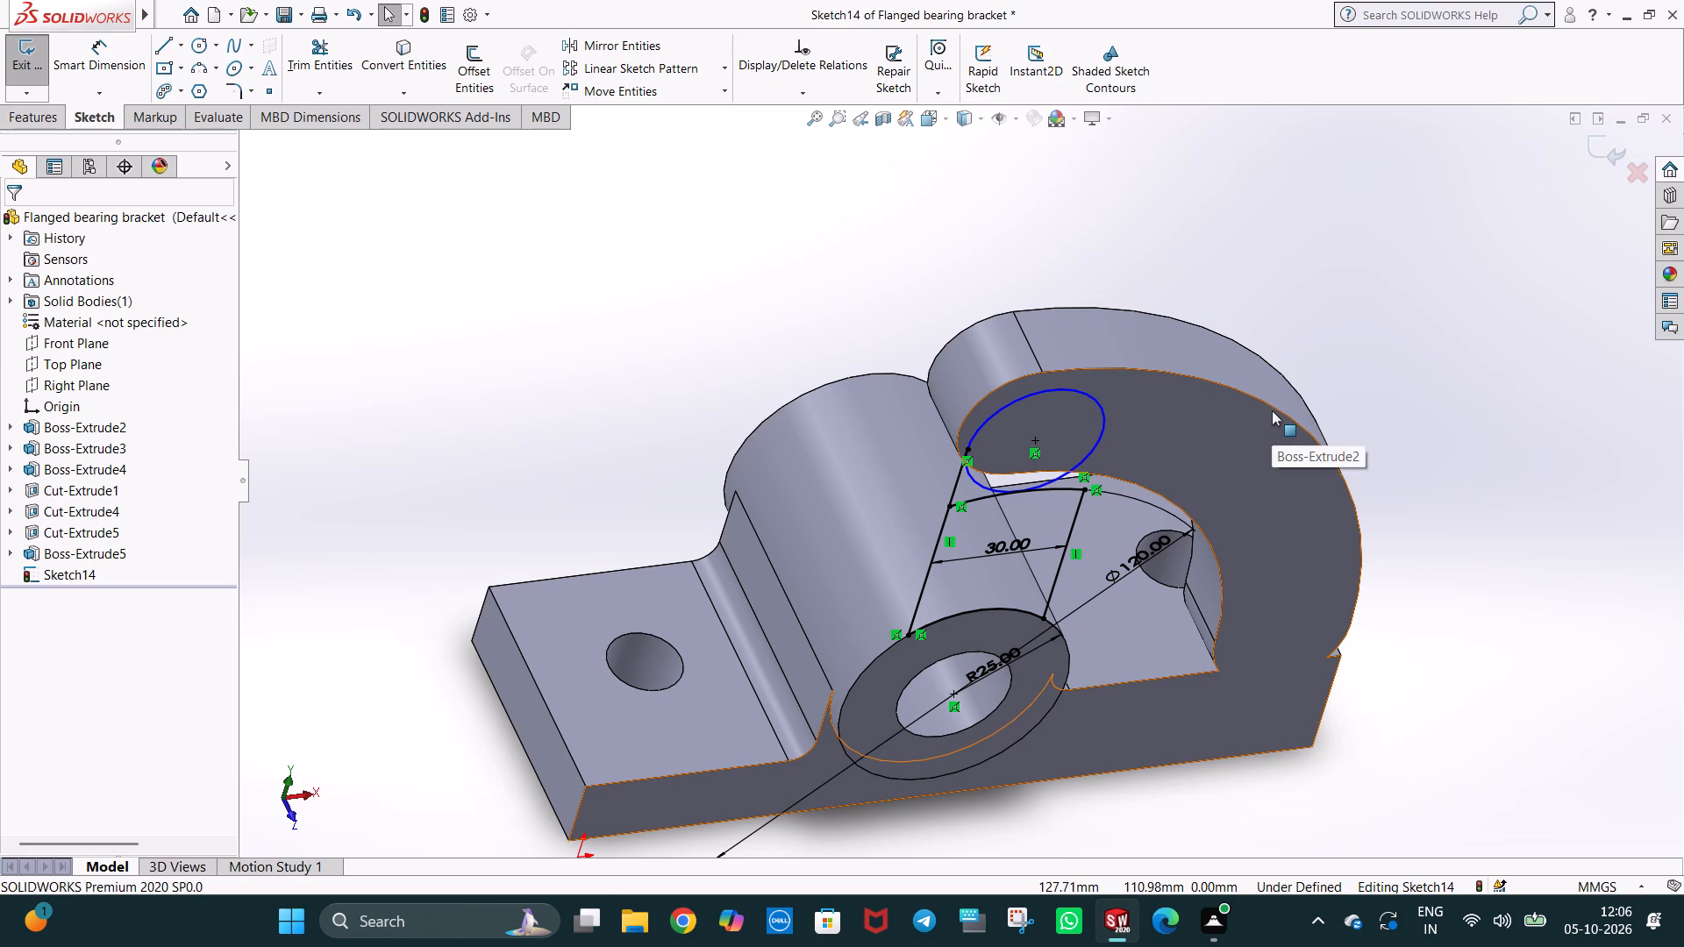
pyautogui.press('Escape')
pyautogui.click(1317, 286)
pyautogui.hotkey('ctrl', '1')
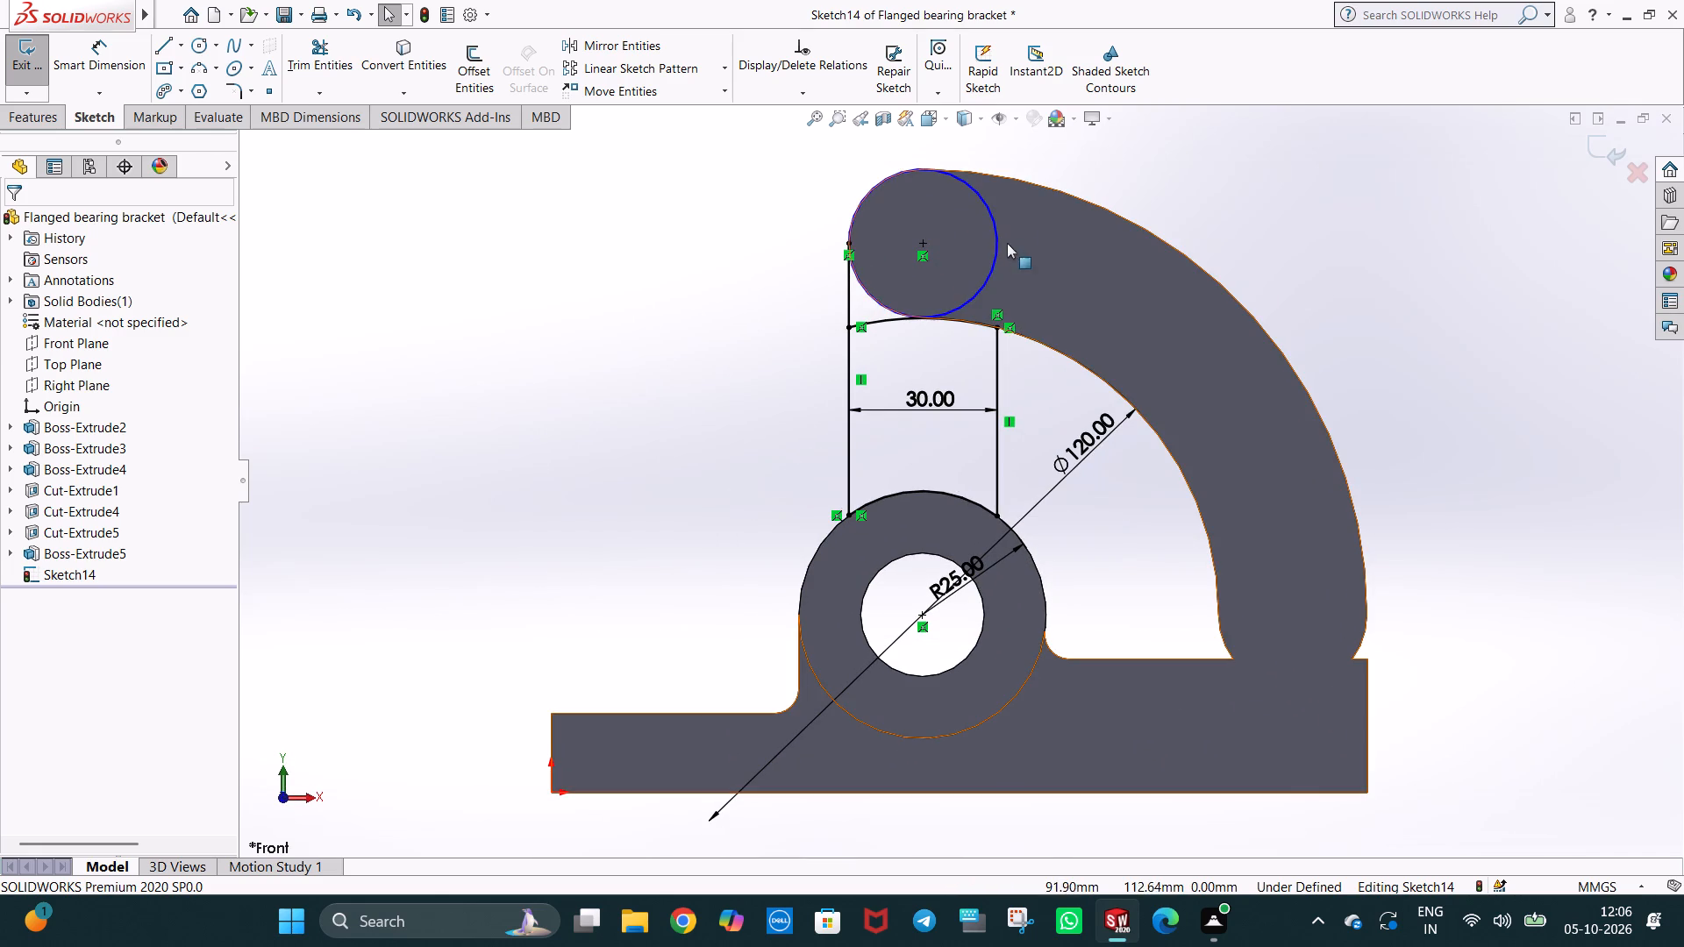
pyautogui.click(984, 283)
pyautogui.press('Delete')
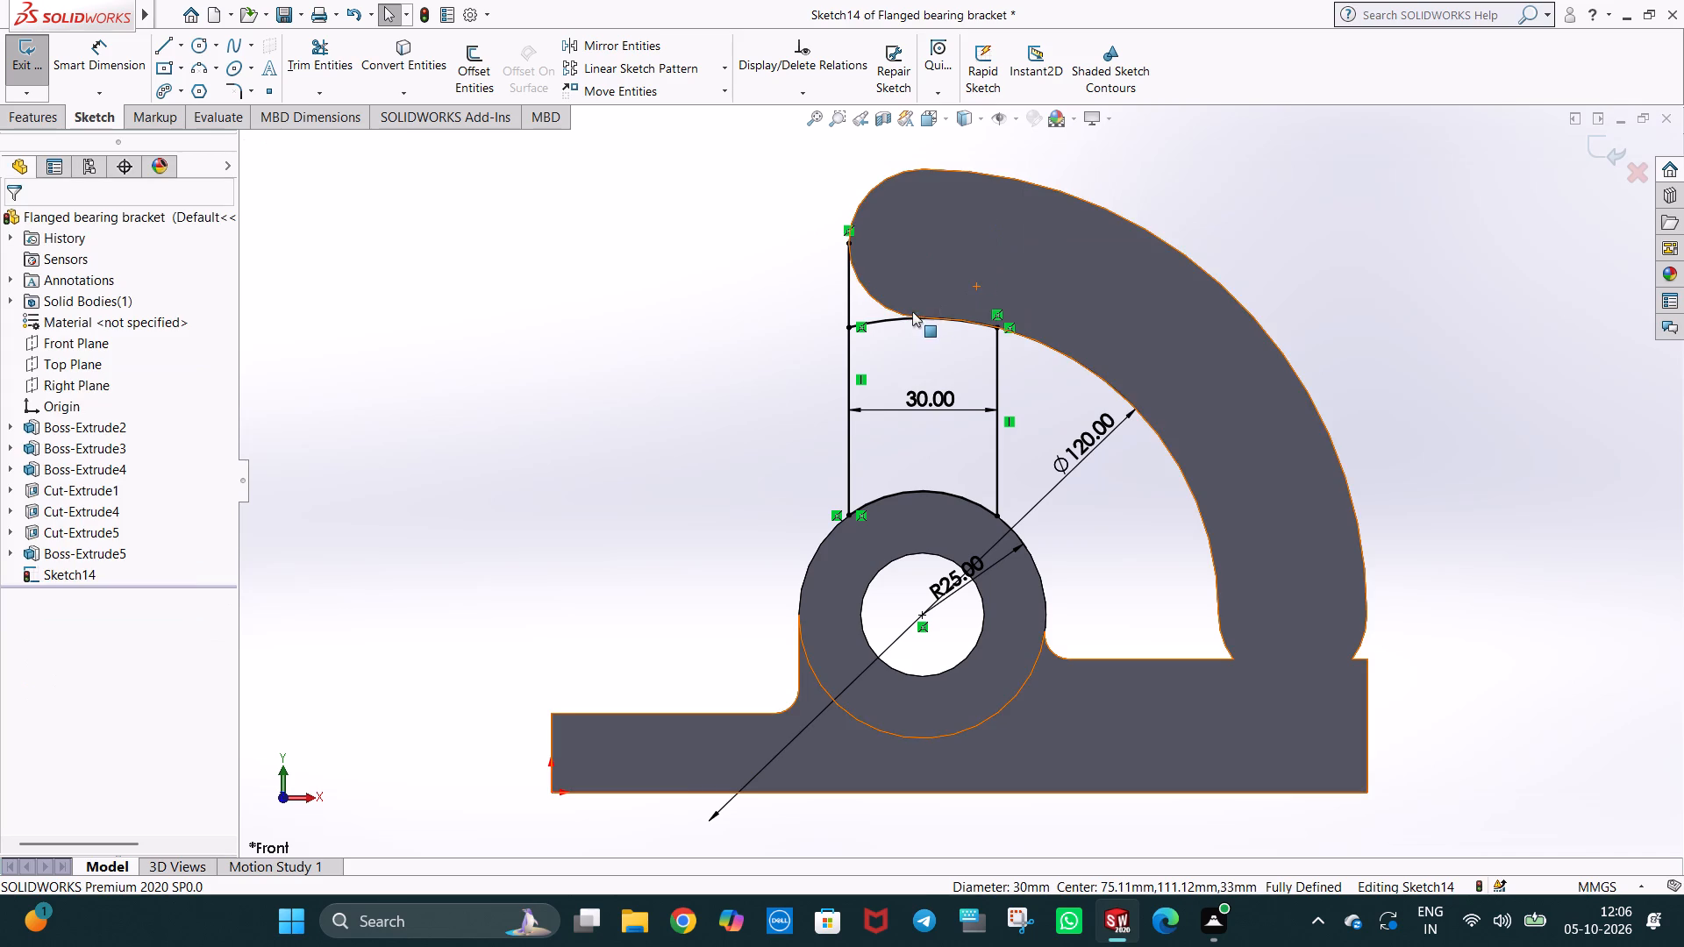
# Delete the 120 mm diameter arc joining the two vertical sketch lines beneath the arm, together with its dimension.
pyautogui.click(897, 316)
pyautogui.press('Delete')
pyautogui.click(735, 461)
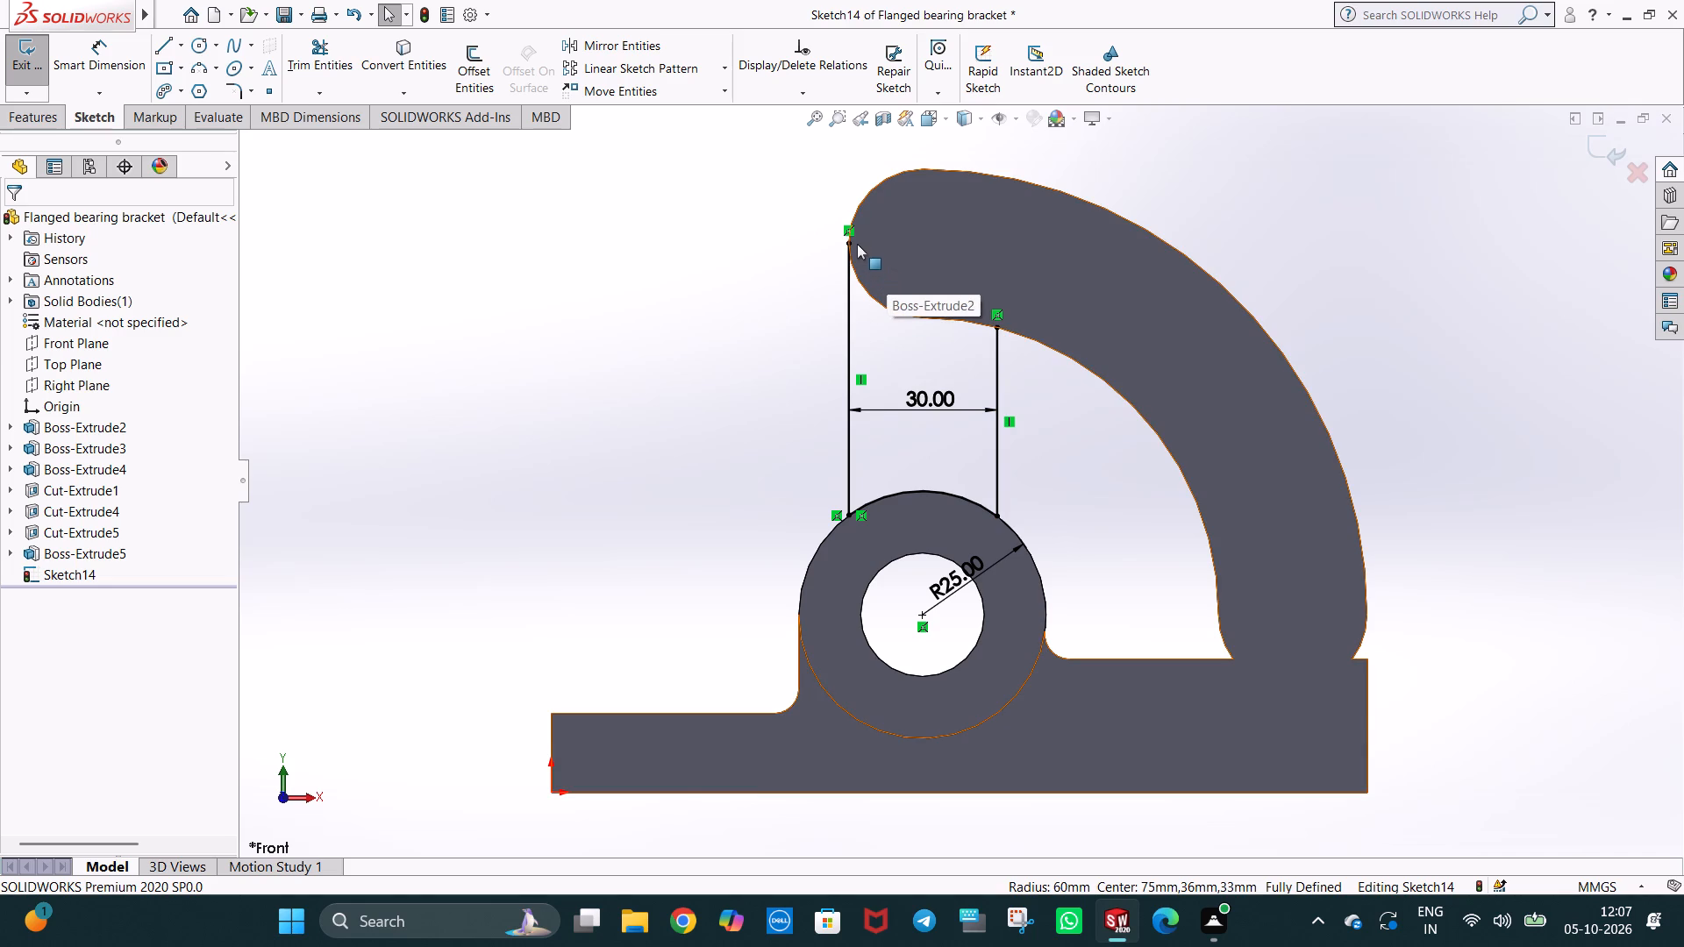
pyautogui.click(1326, 253)
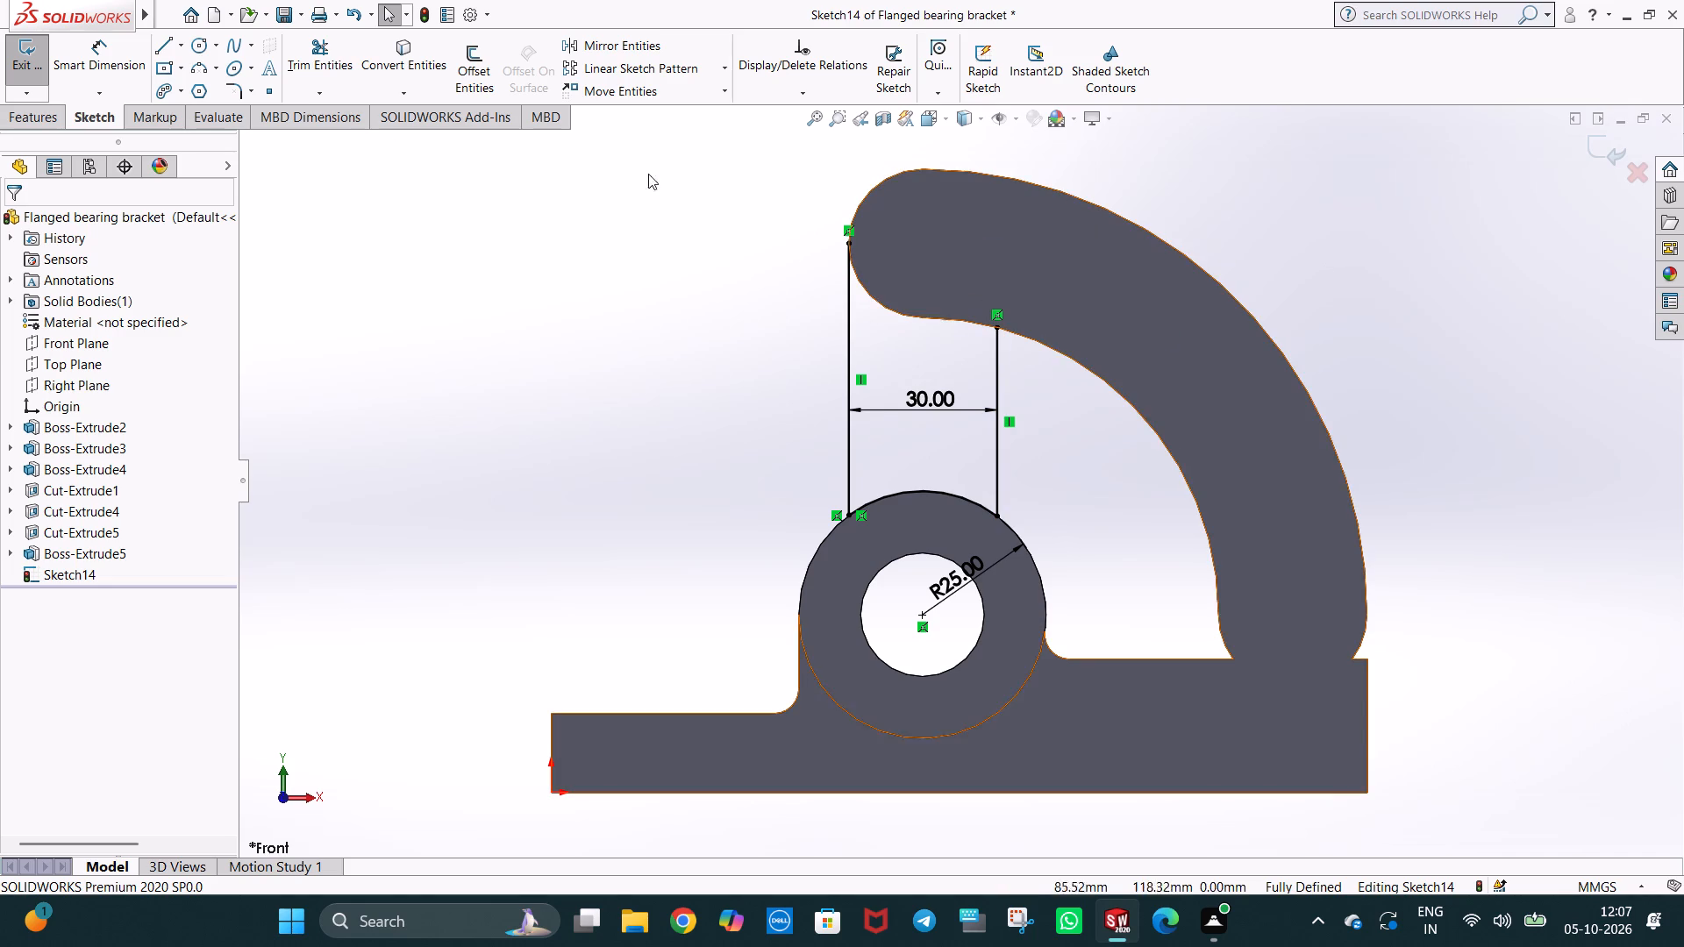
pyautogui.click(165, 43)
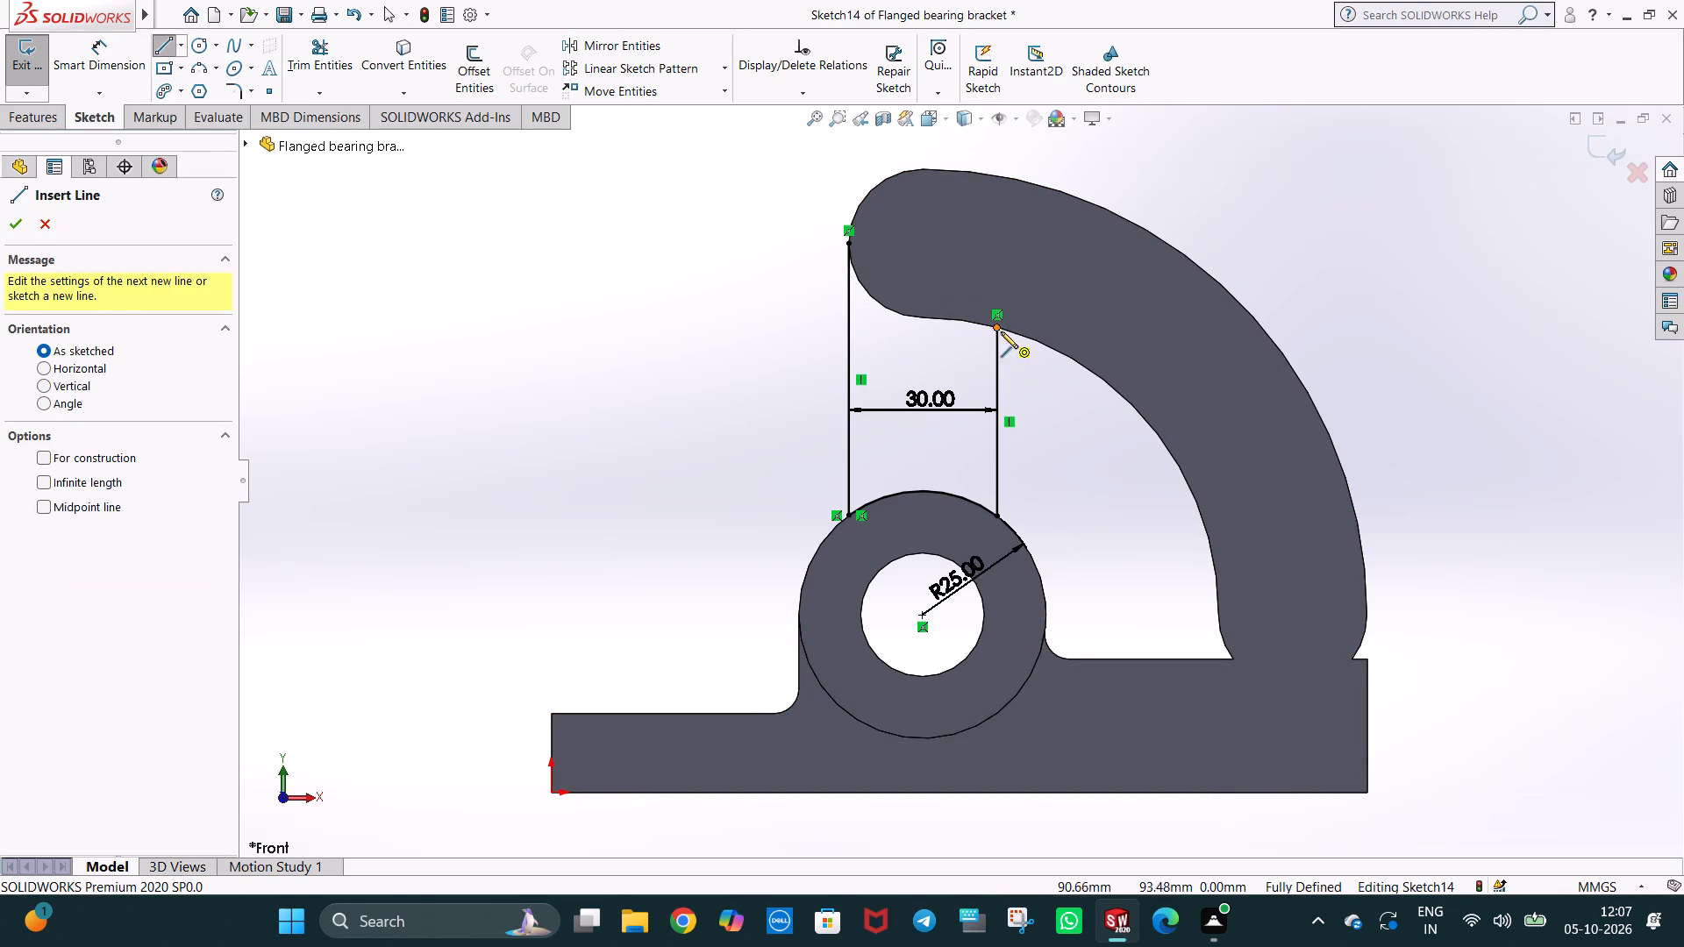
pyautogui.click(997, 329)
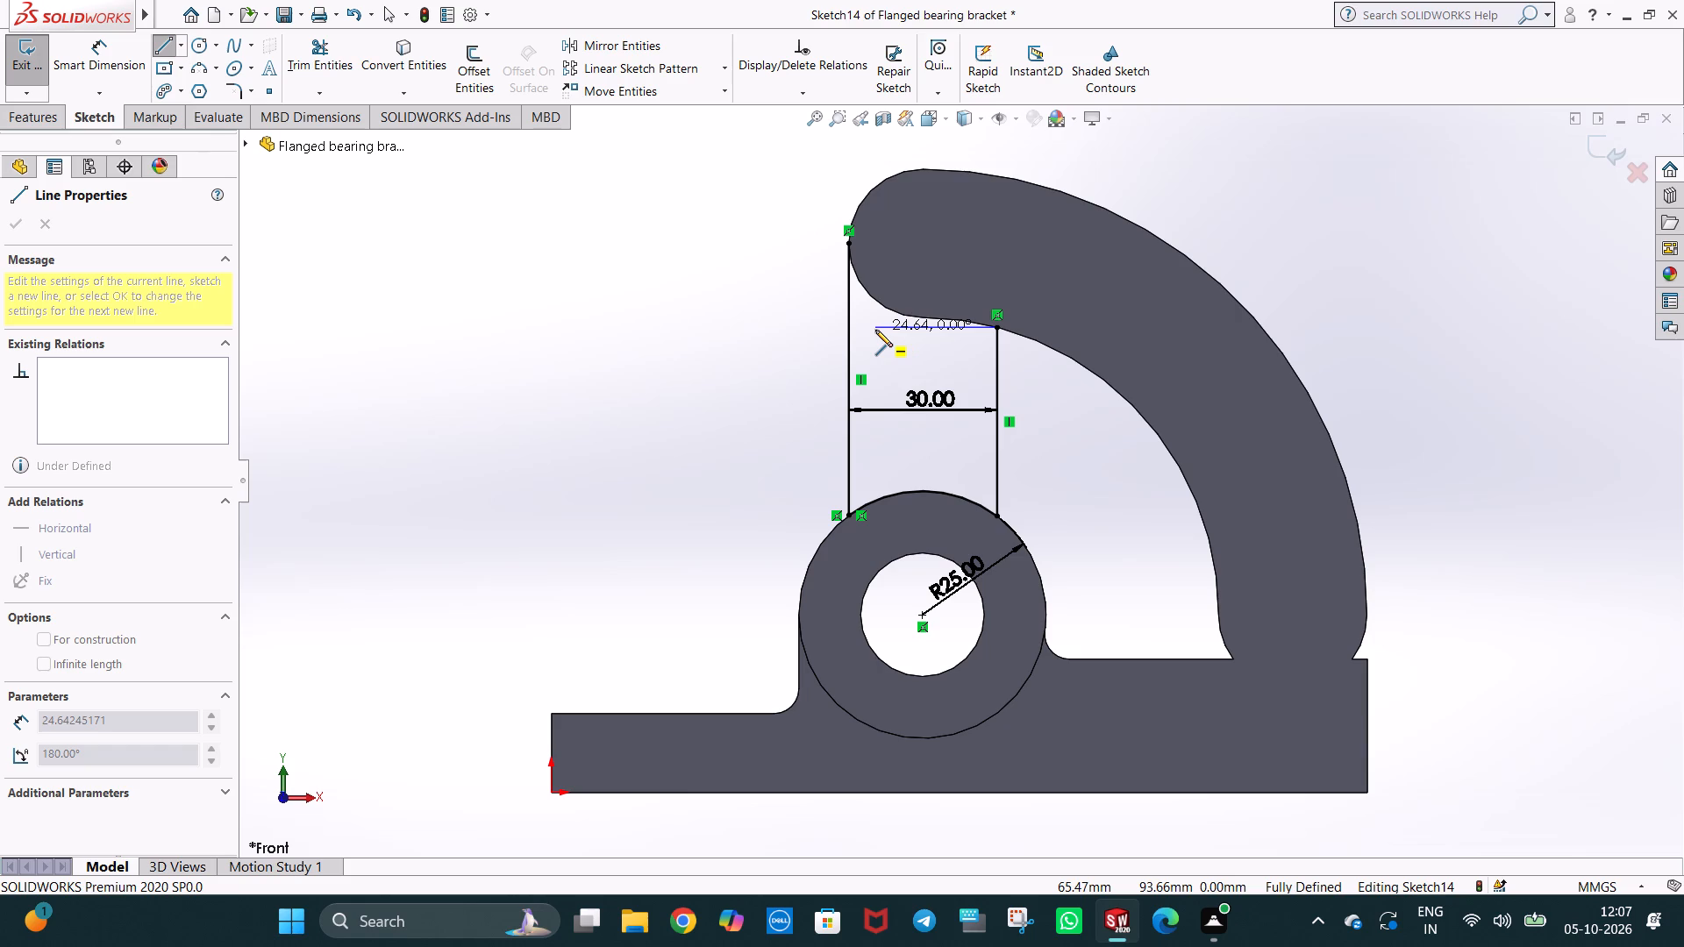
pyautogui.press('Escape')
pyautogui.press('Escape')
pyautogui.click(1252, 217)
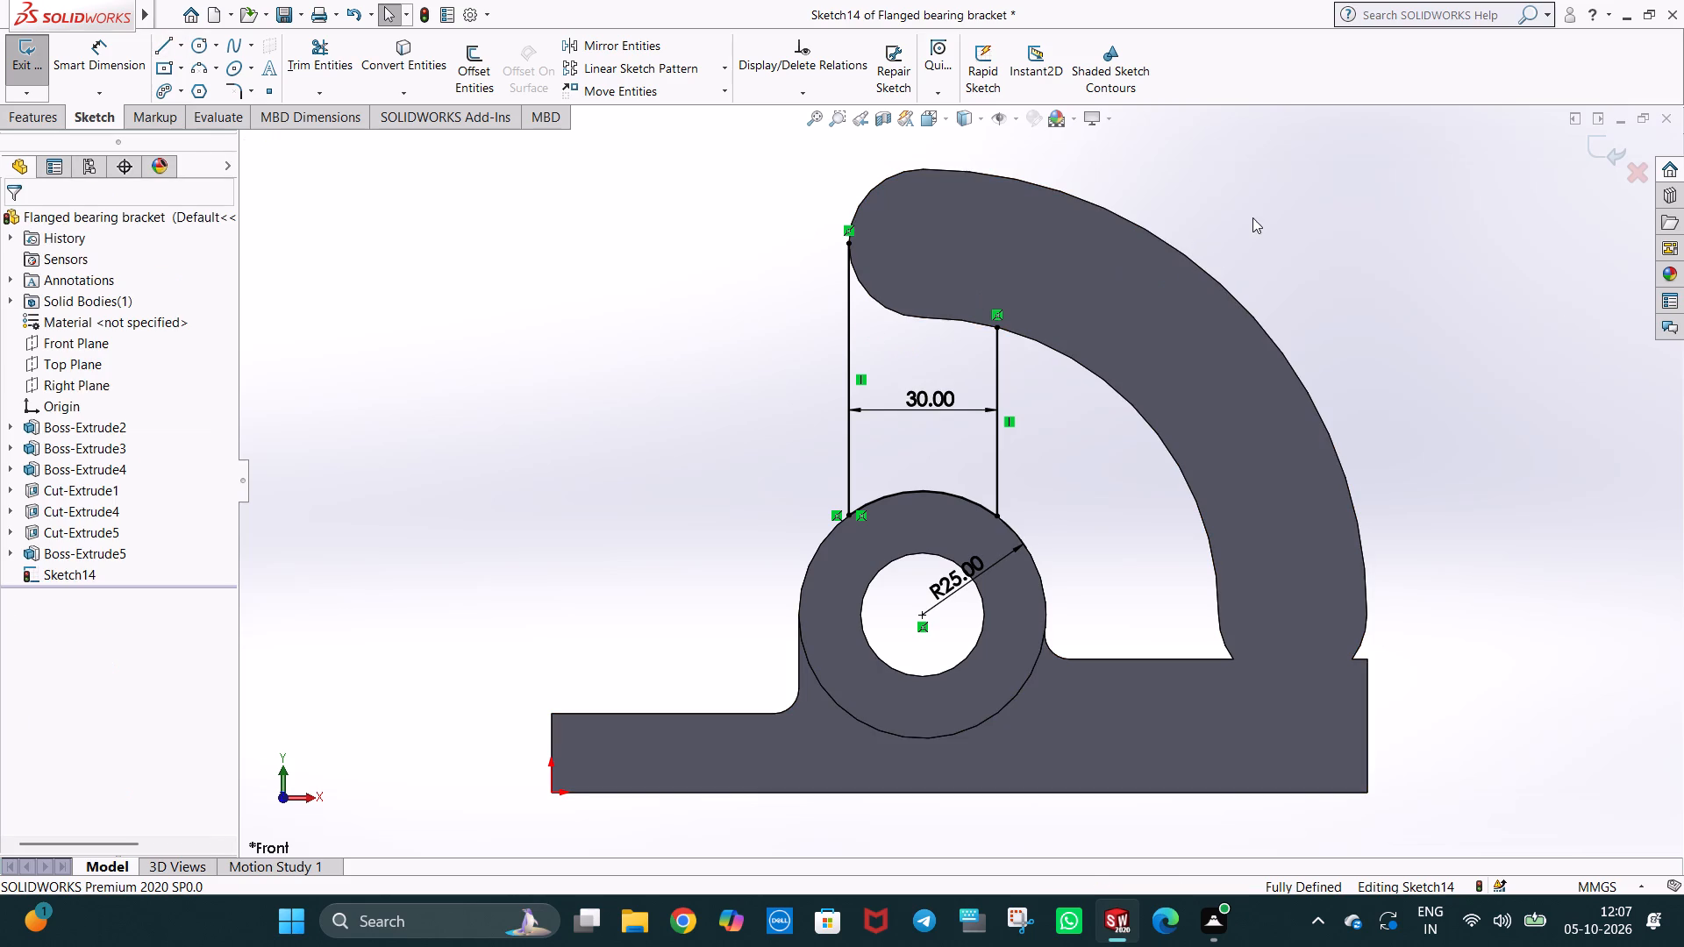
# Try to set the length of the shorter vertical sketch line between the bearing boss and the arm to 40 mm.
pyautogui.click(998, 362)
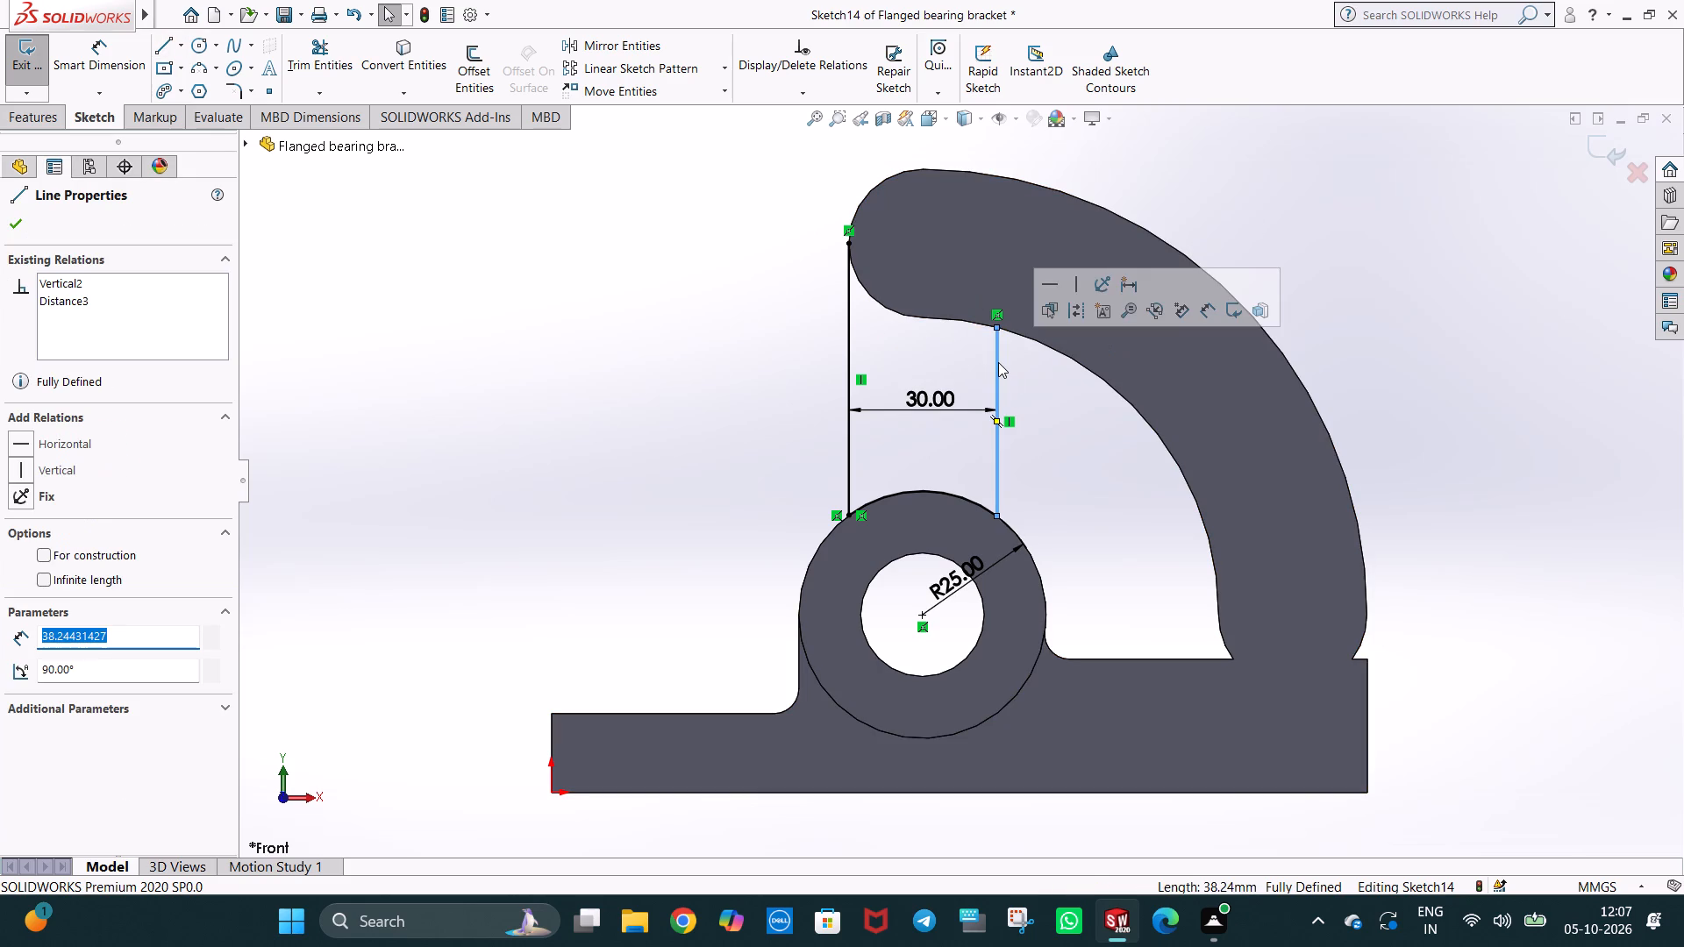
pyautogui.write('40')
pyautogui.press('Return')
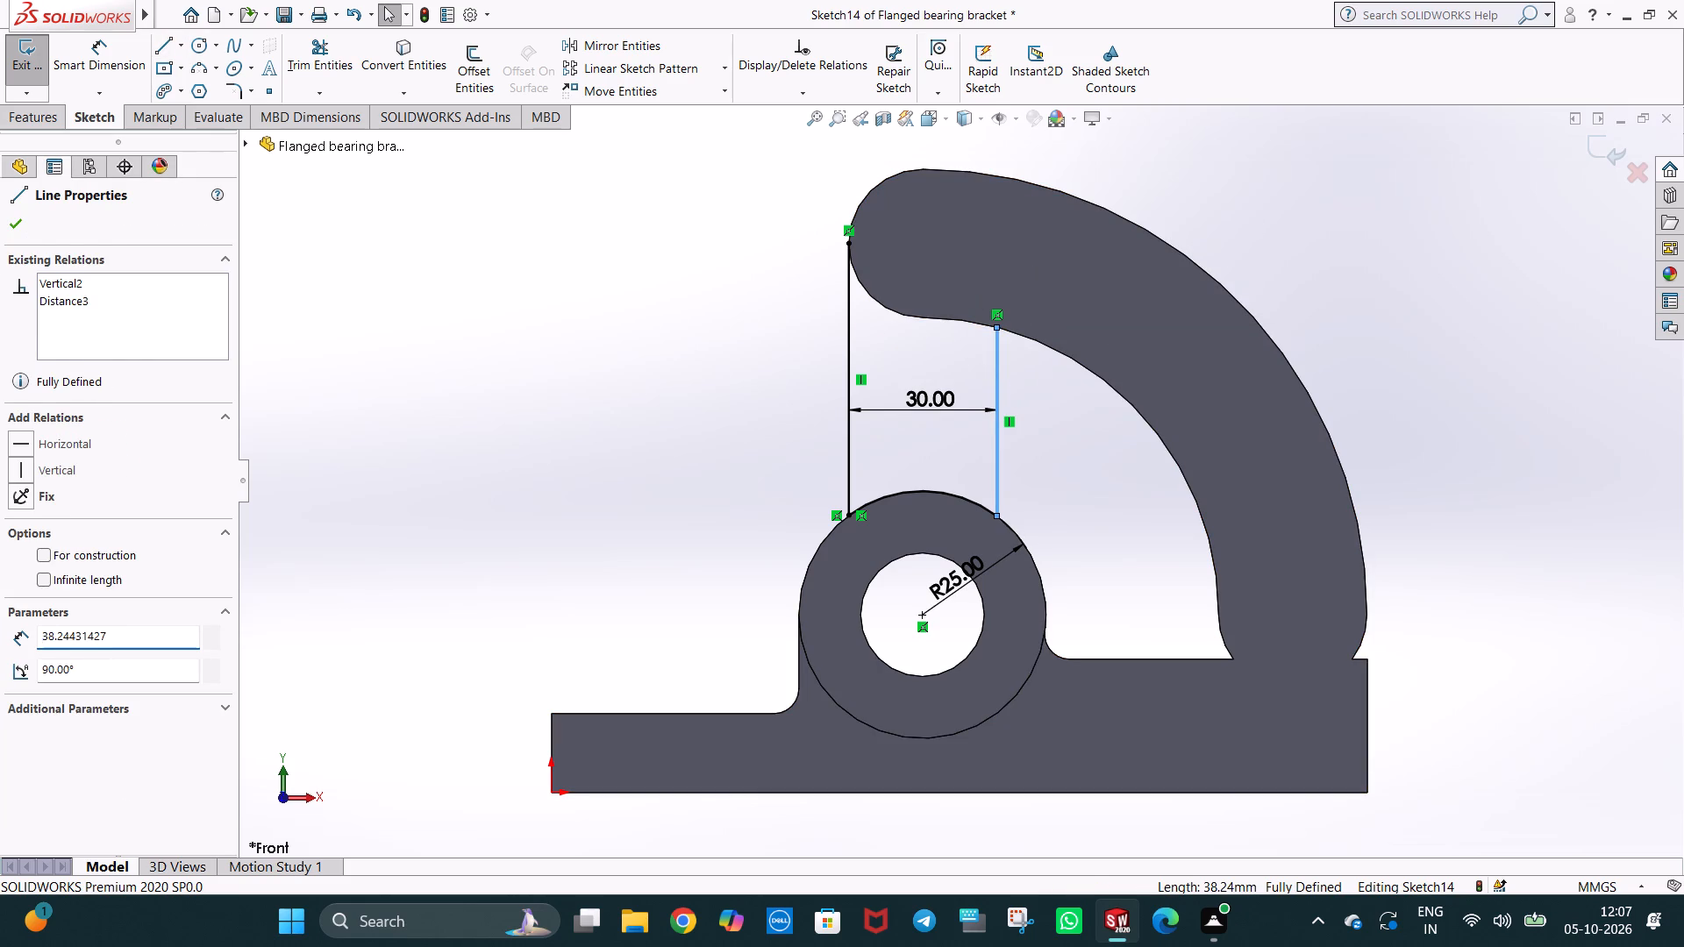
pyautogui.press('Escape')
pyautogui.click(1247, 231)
# Delete the 30 mm spacing dimension between the two vertical sketch lines.
pyautogui.click(932, 404)
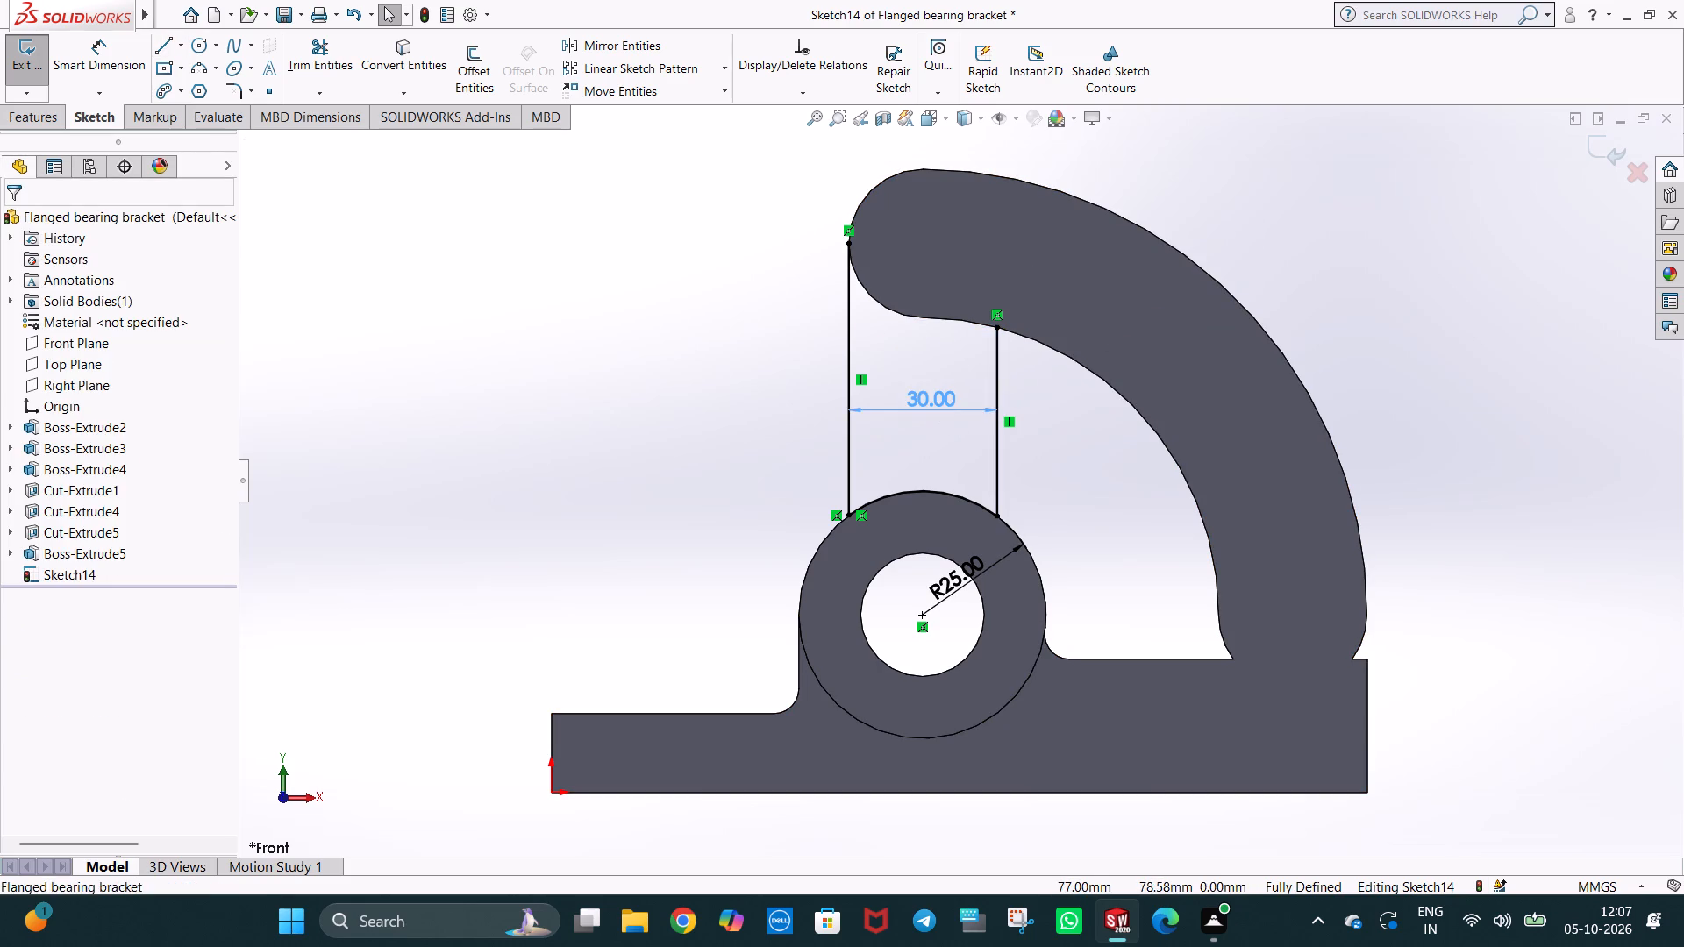
pyautogui.press('Delete')
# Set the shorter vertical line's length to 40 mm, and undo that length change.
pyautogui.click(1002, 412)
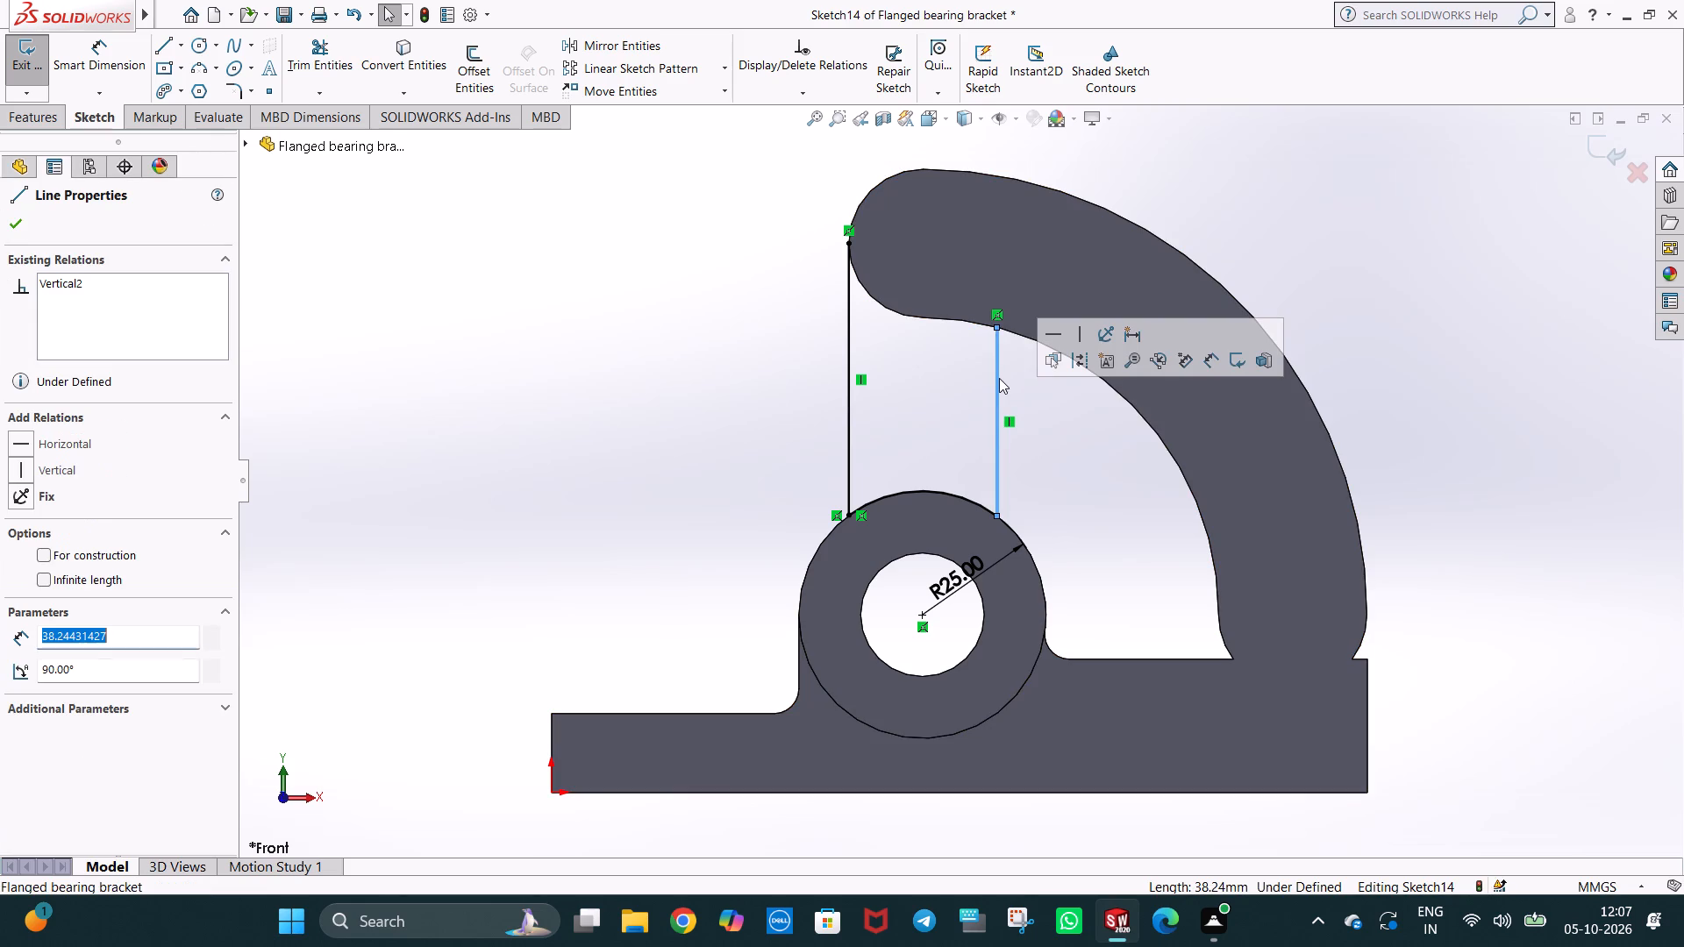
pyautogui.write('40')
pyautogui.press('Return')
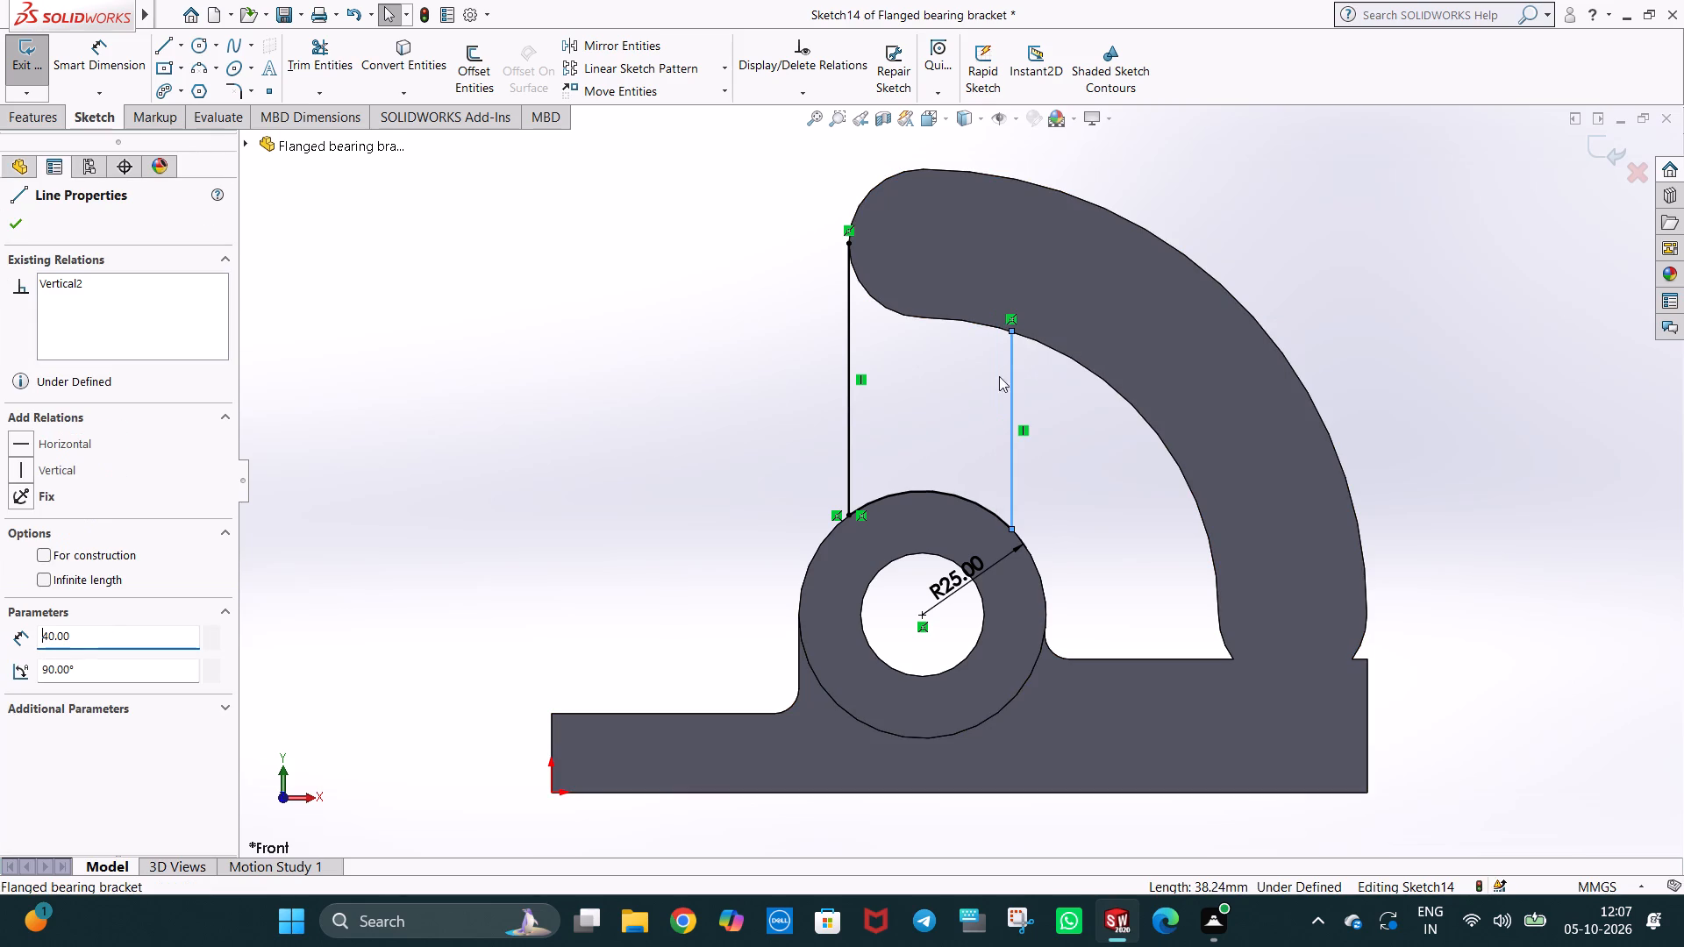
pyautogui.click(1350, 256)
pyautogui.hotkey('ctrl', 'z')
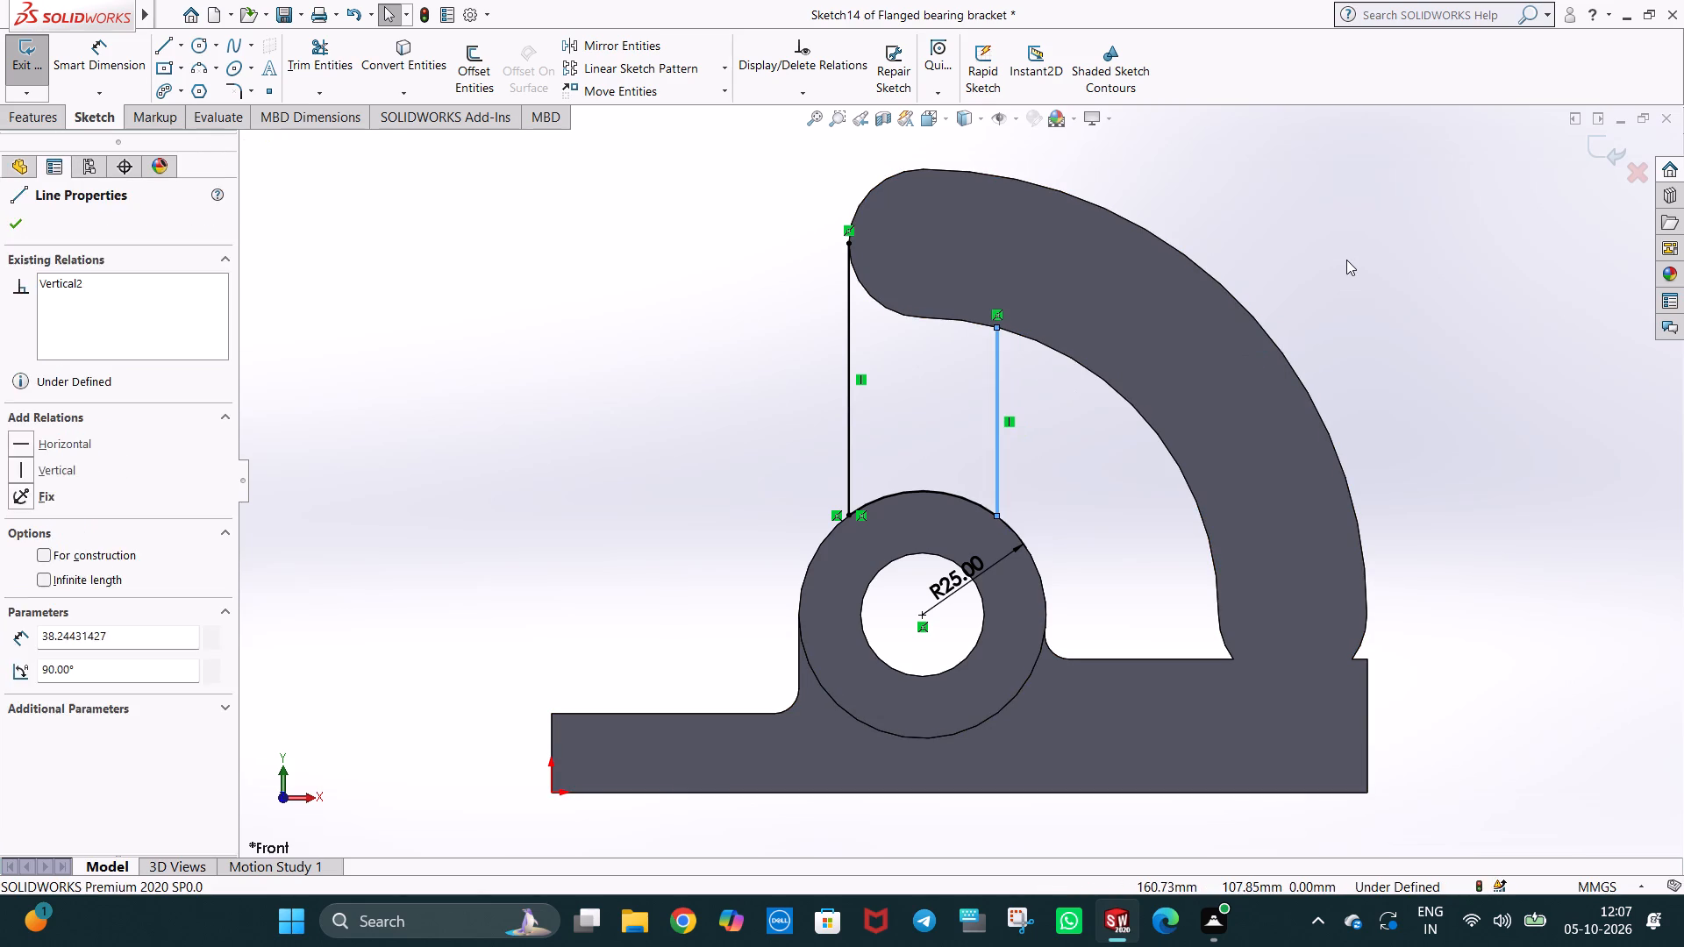
# Delete the shorter vertical sketch line between the bearing boss and the underside of the curved arm.
pyautogui.click(1327, 245)
pyautogui.click(996, 388)
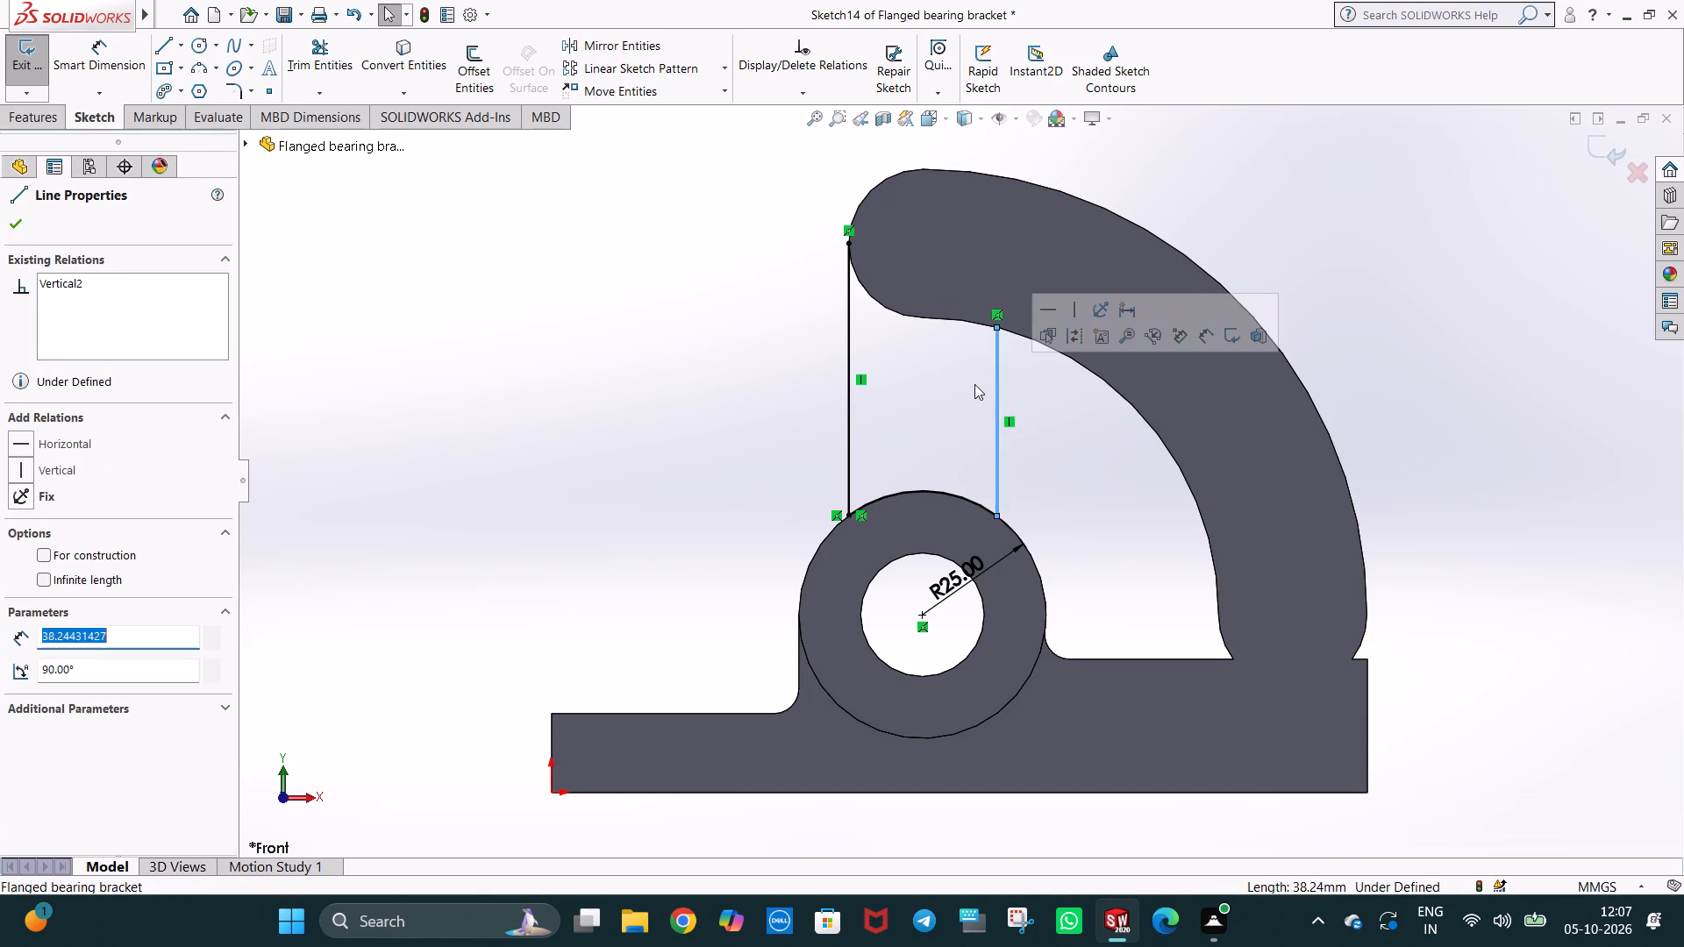
pyautogui.press('Delete')
# Sketch a horizontal line inward across the arm from the remaining vertical line's upper endpoint and set its length to 30 mm.
pyautogui.click(168, 46)
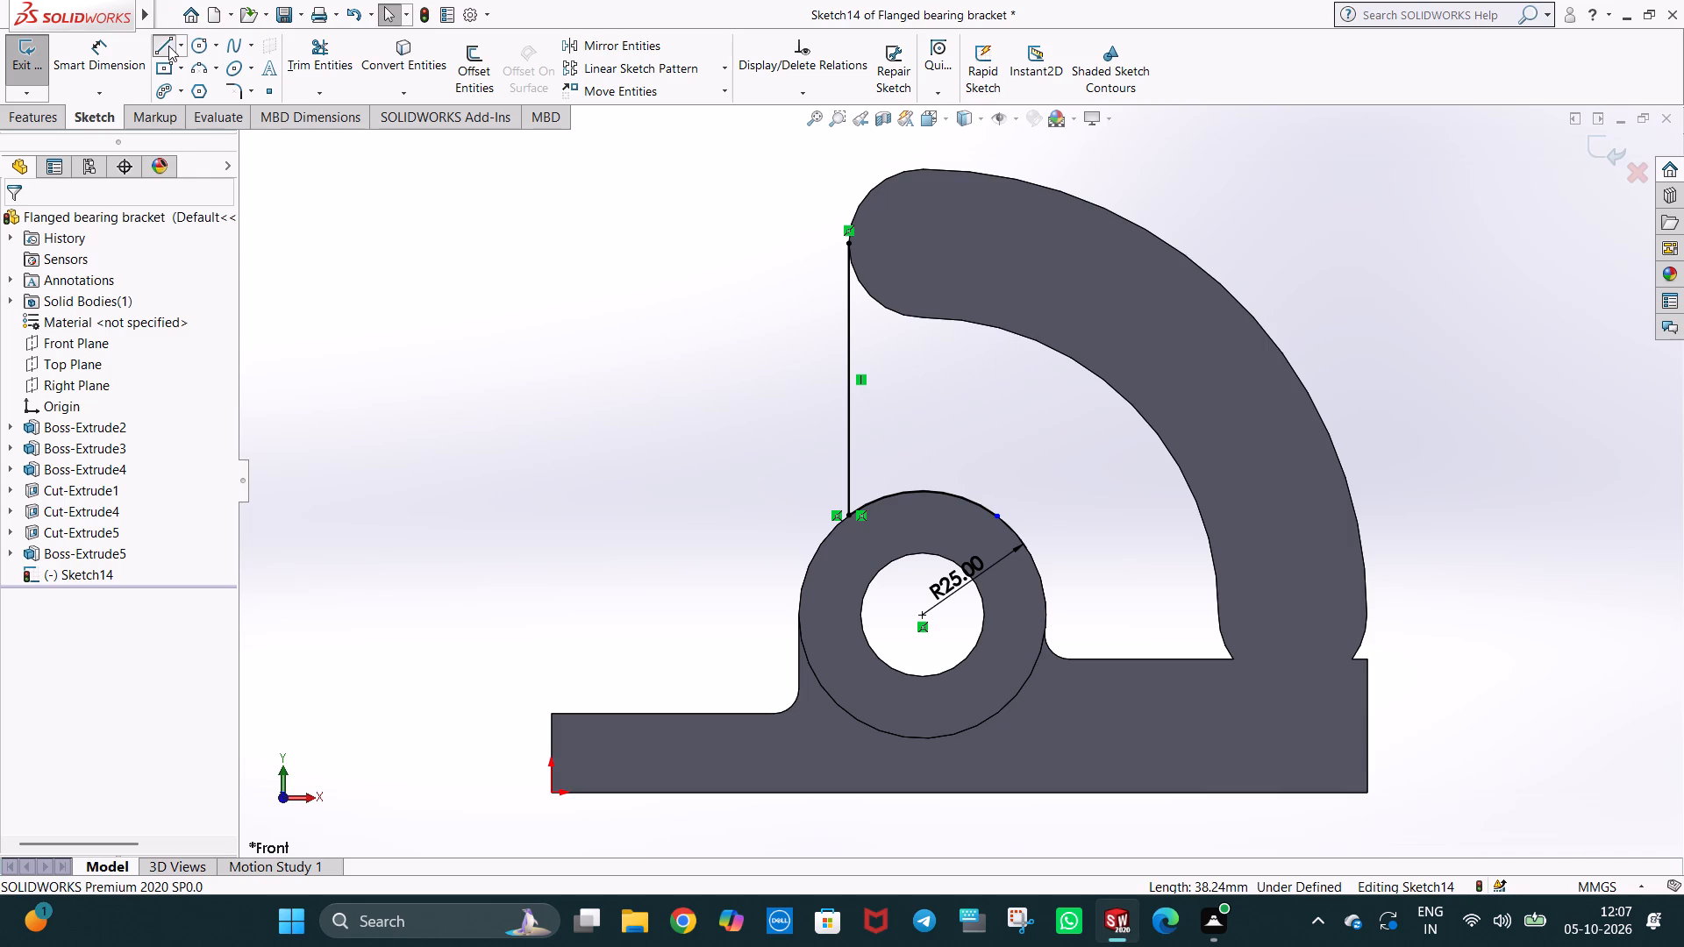
pyautogui.click(846, 243)
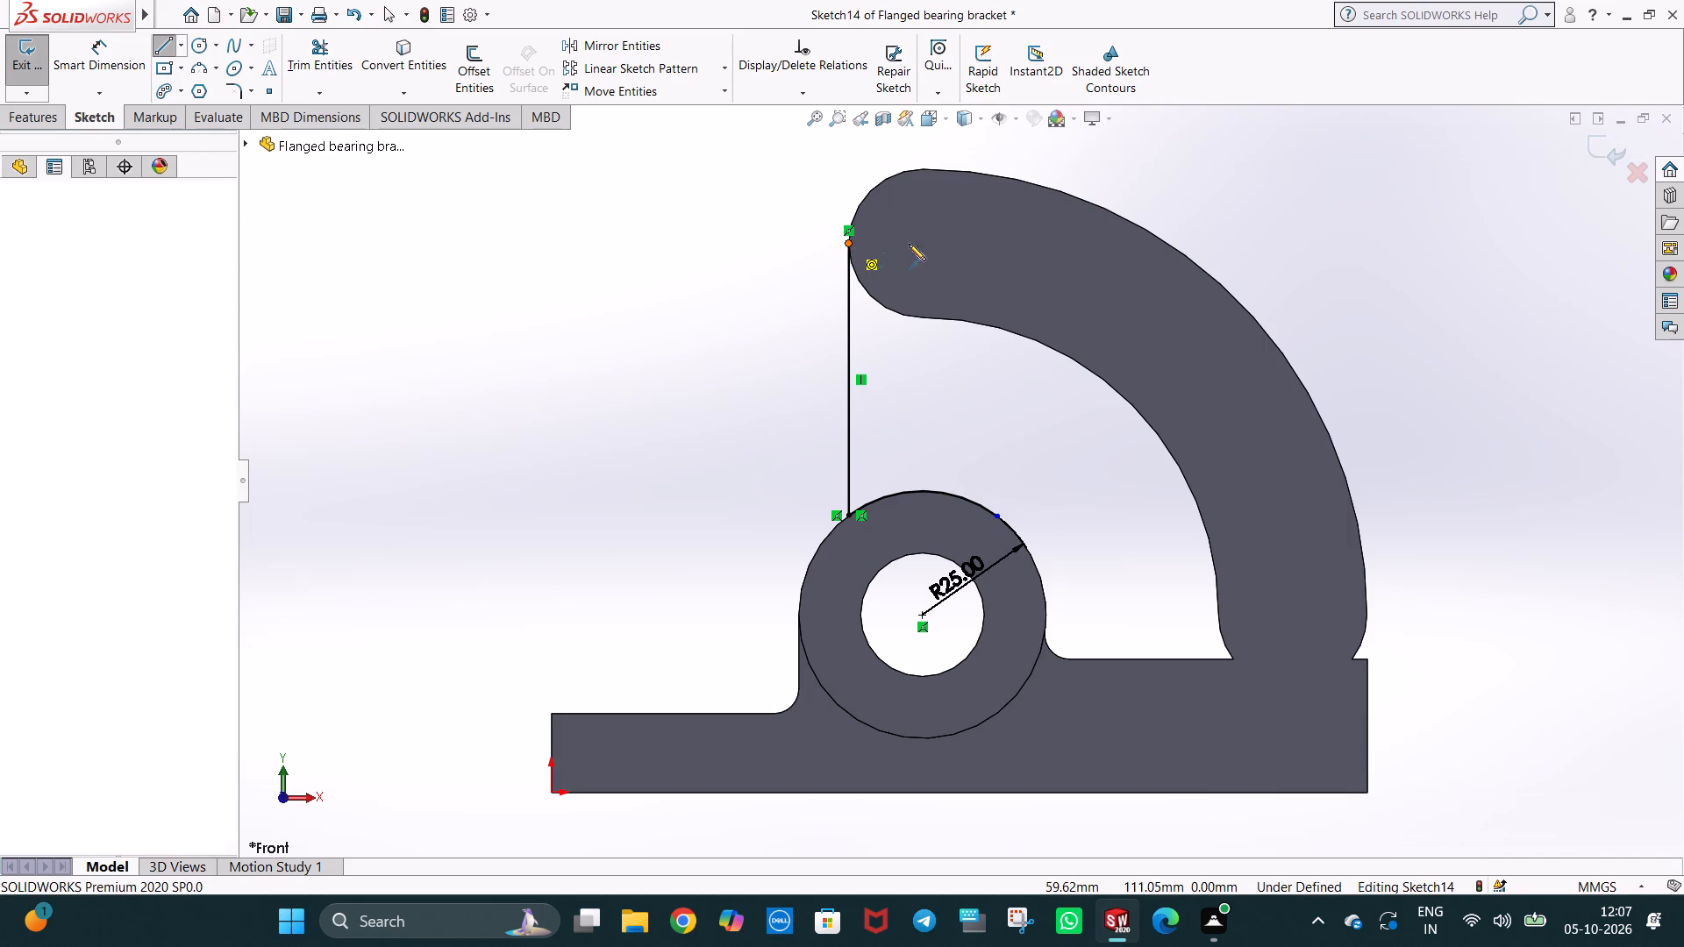
pyautogui.click(1035, 240)
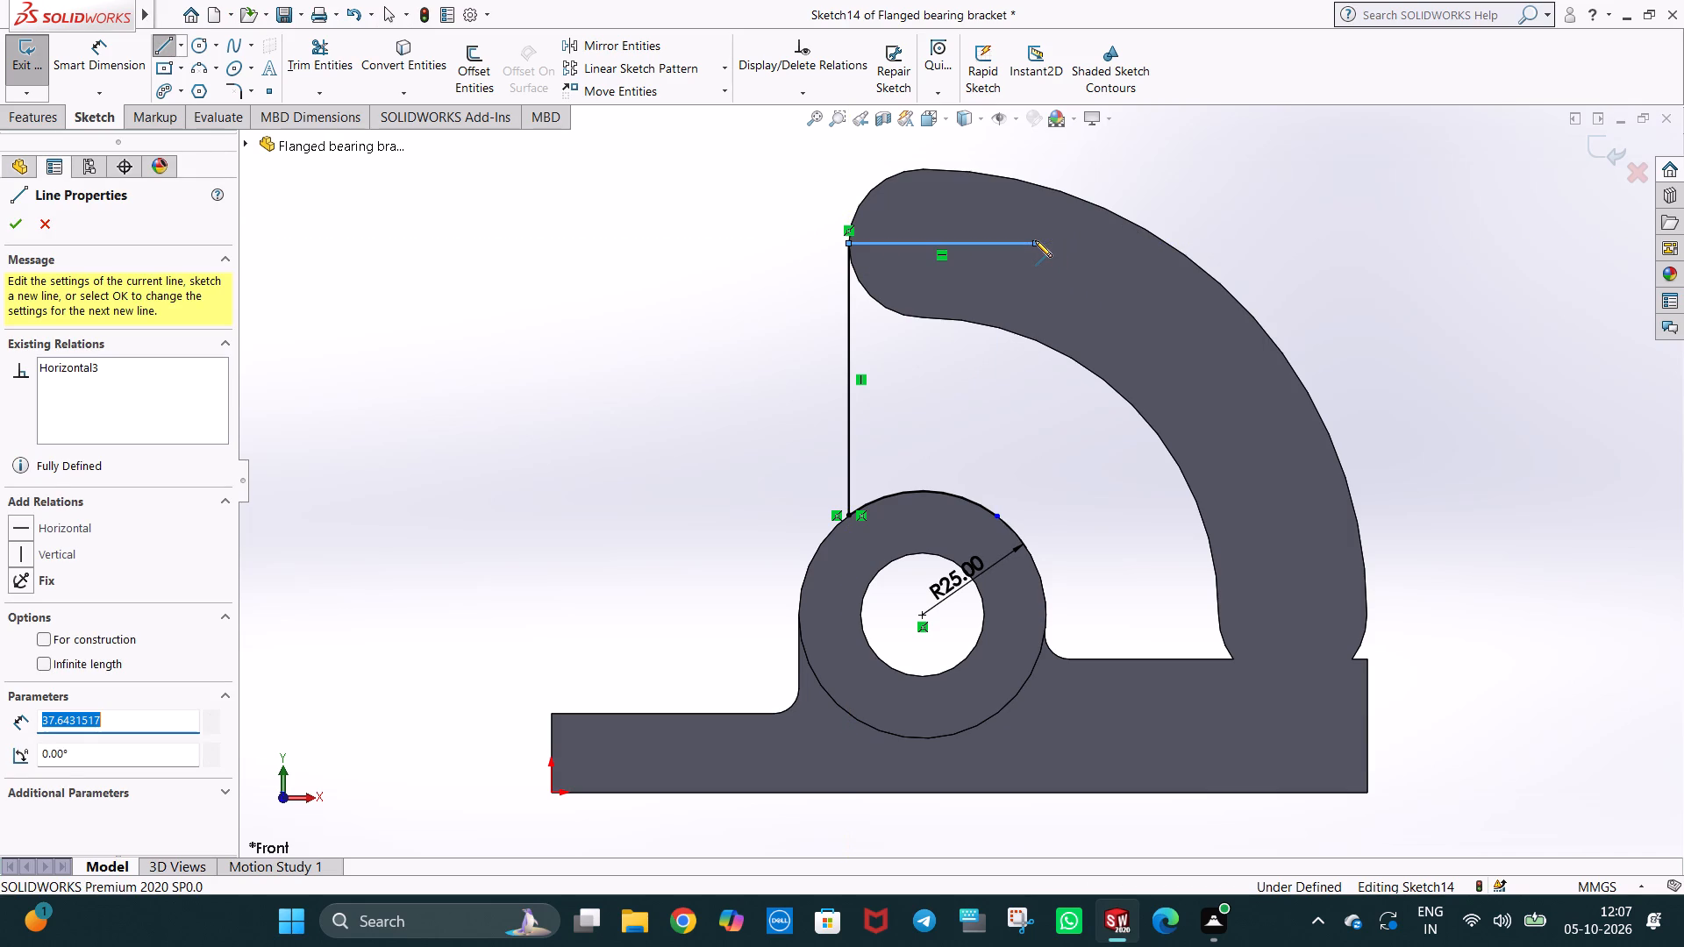
pyautogui.press('Escape')
pyautogui.press('Escape')
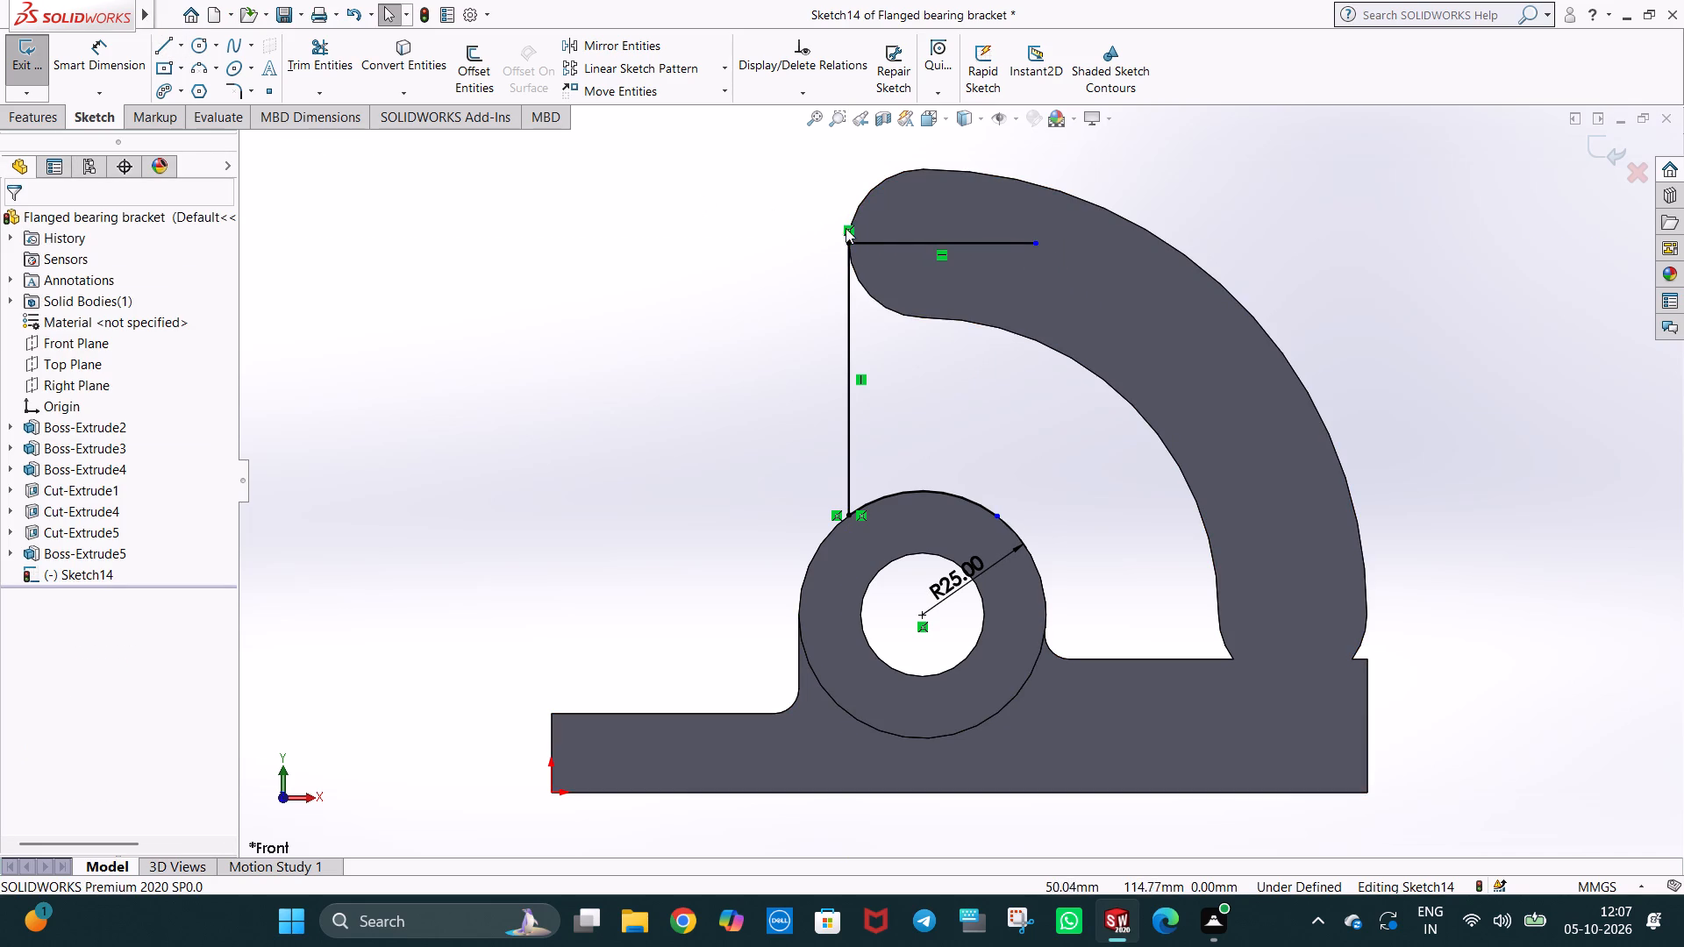
pyautogui.click(876, 242)
pyautogui.write('30')
pyautogui.press('Return')
pyautogui.click(623, 244)
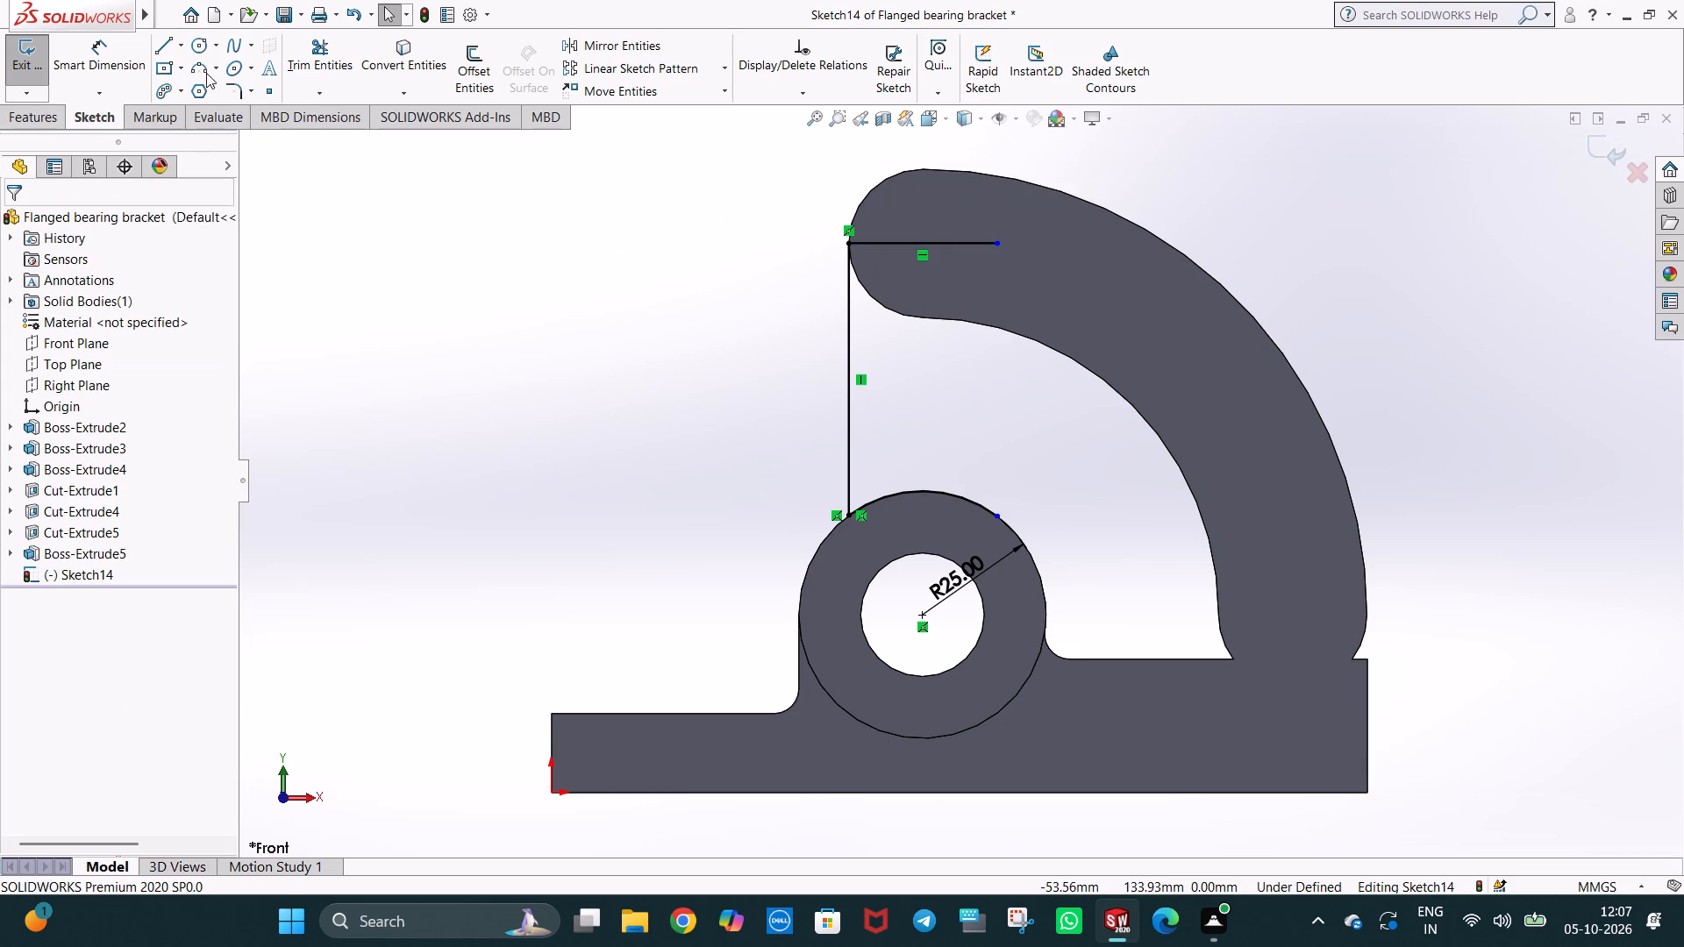
# Close the profile with a vertical line down to the boss arc's free endpoint and a straight line between the arc's two ends.
pyautogui.click(167, 47)
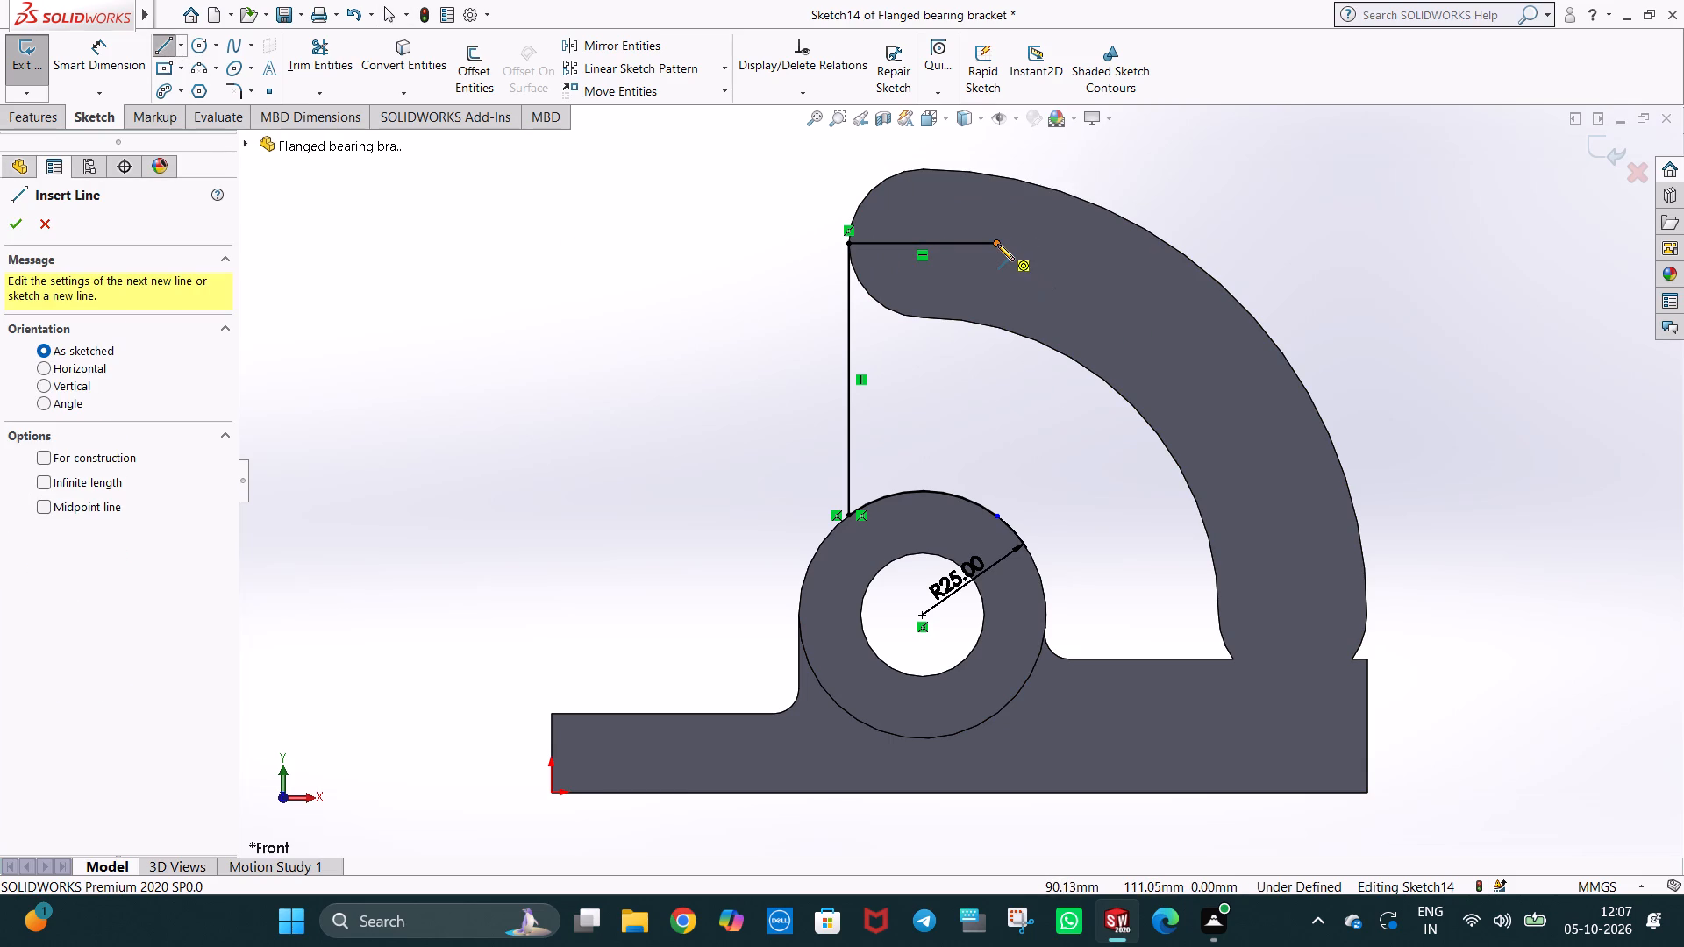
pyautogui.click(996, 244)
pyautogui.click(997, 514)
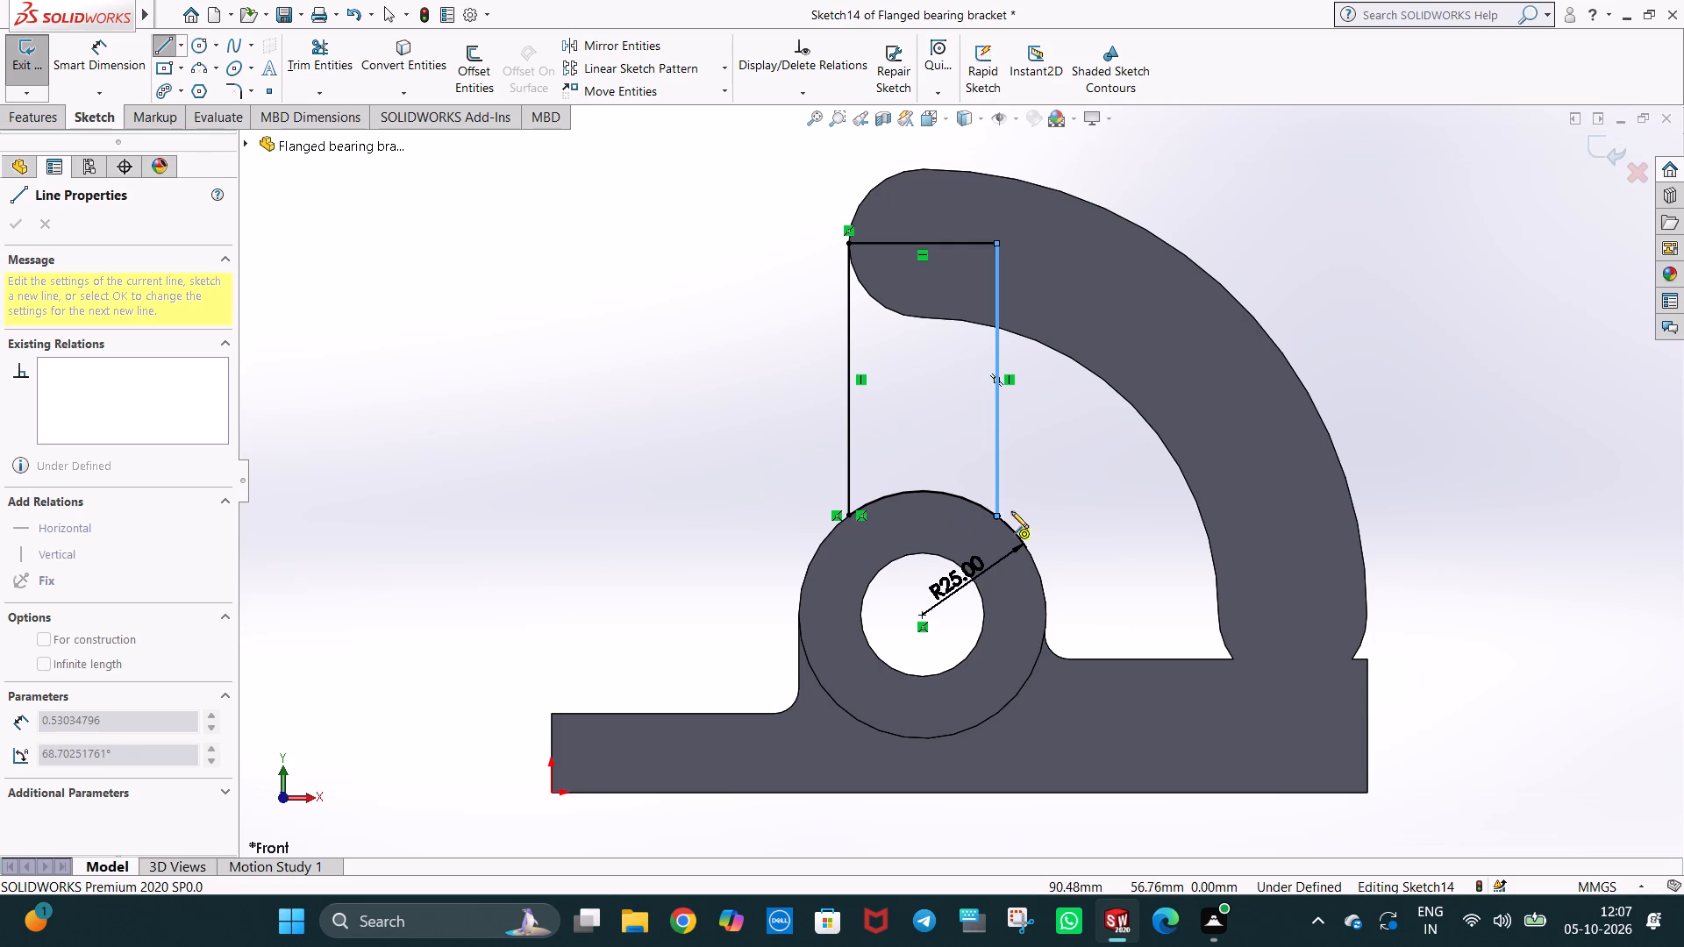
pyautogui.press('Escape')
pyautogui.click(162, 45)
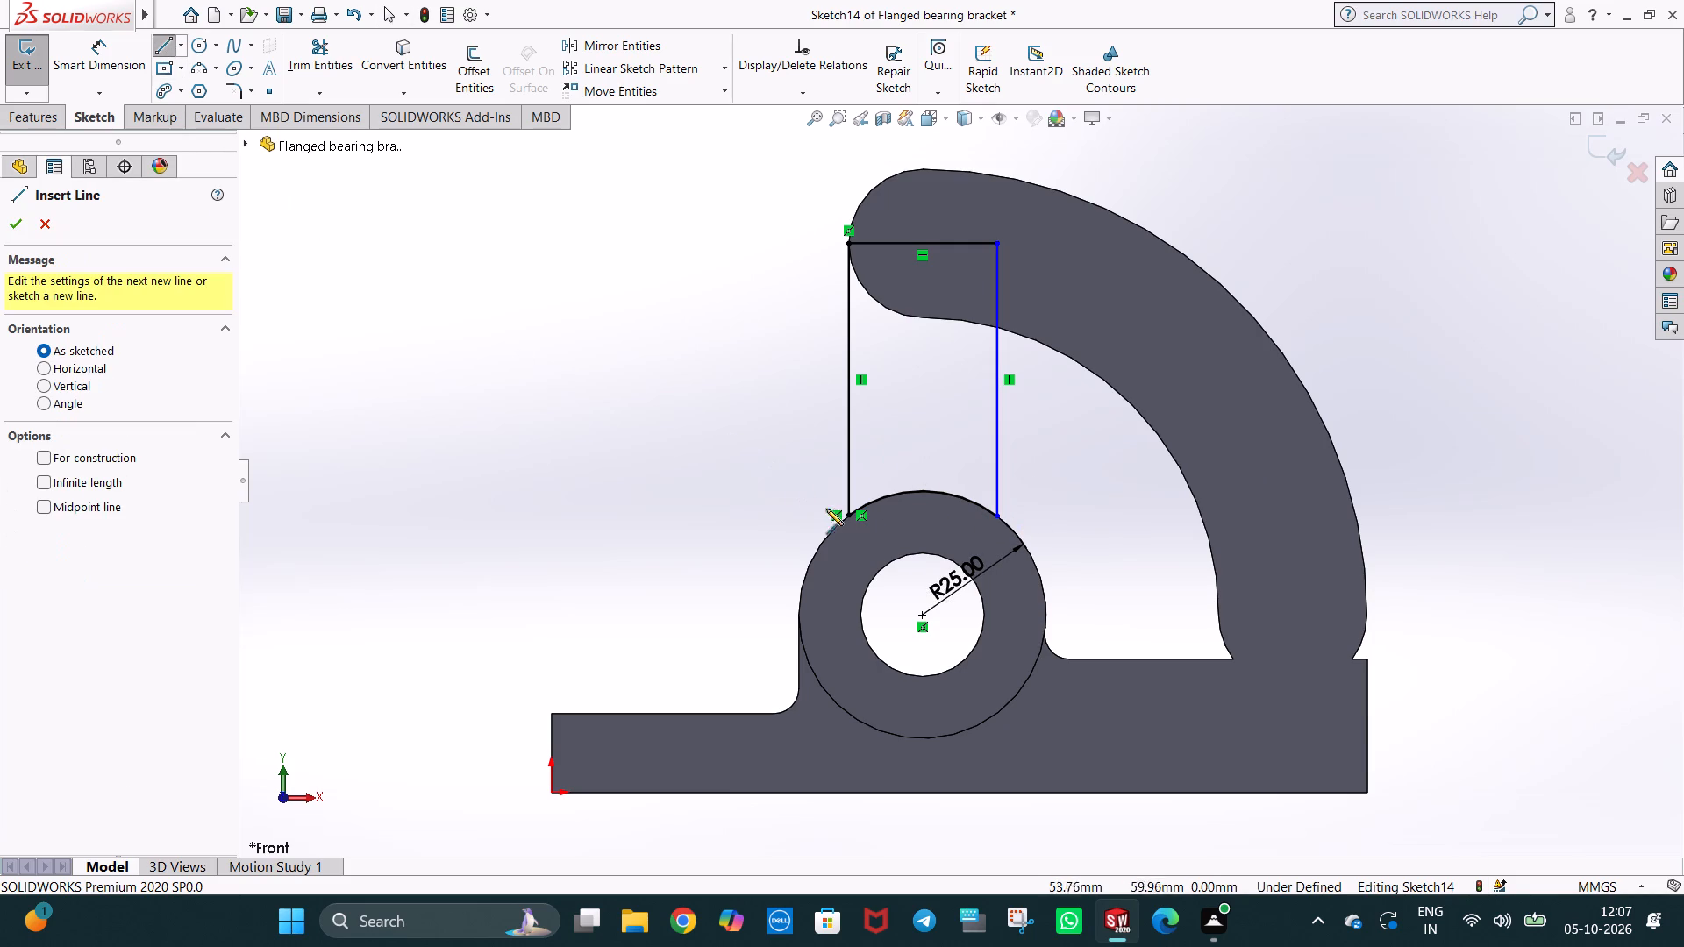
pyautogui.click(849, 515)
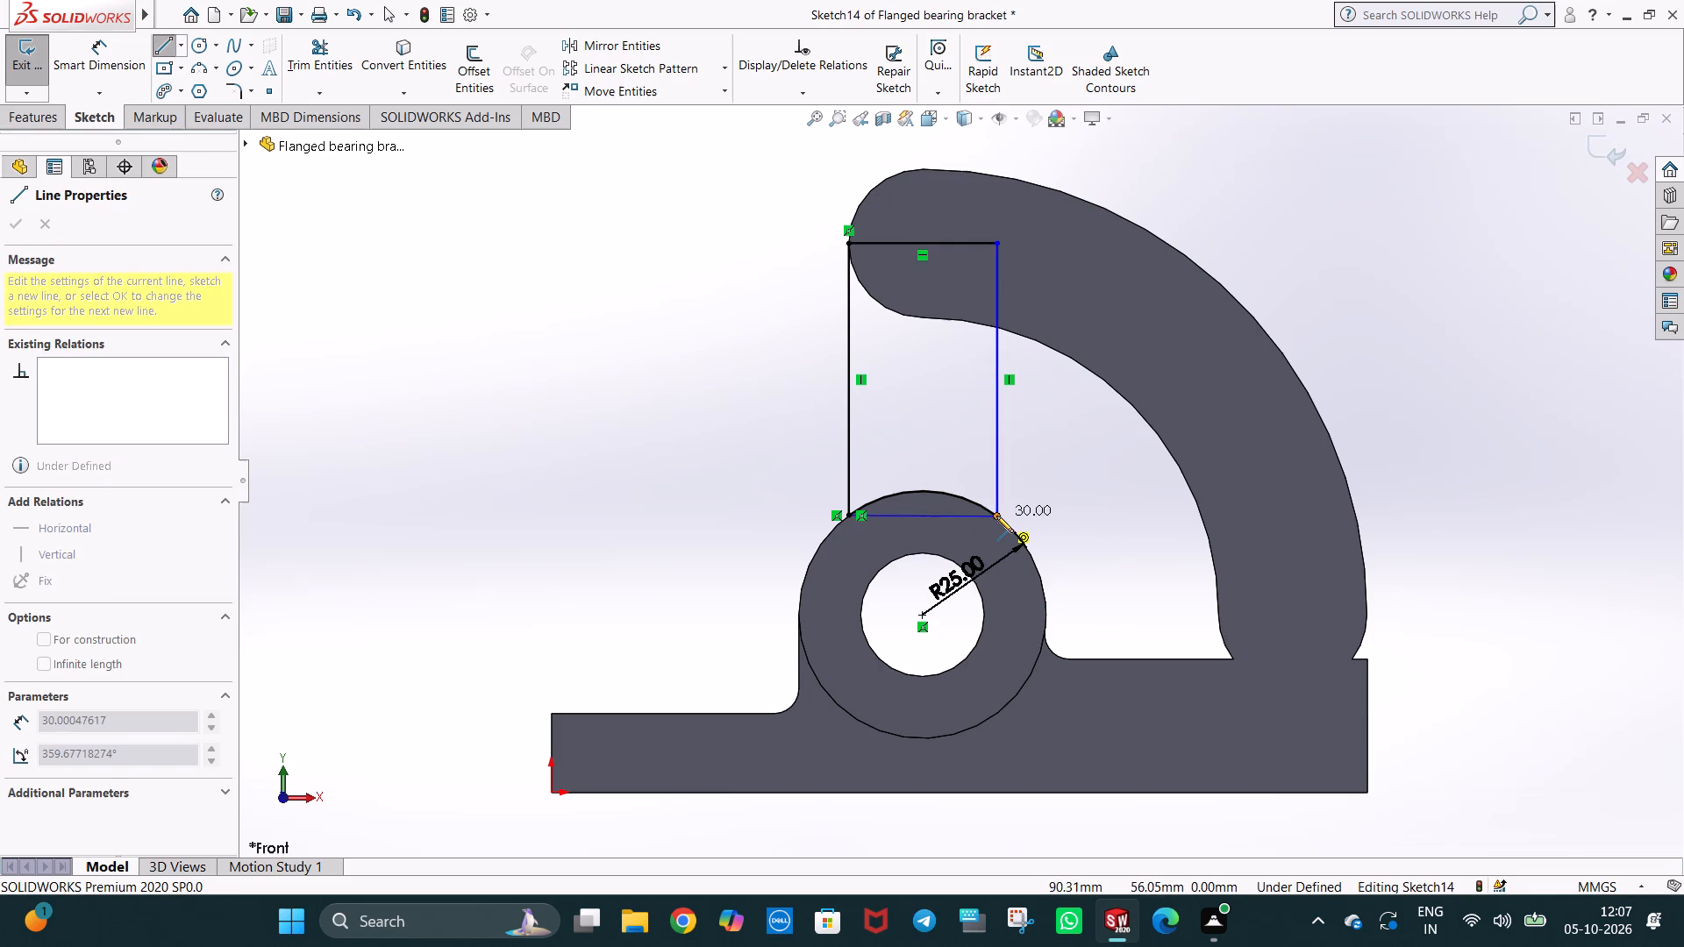
pyautogui.click(996, 516)
pyautogui.press('Escape')
pyautogui.press('Escape')
pyautogui.moveTo(711, 381); pyautogui.dragTo(783, 489, button='middle')
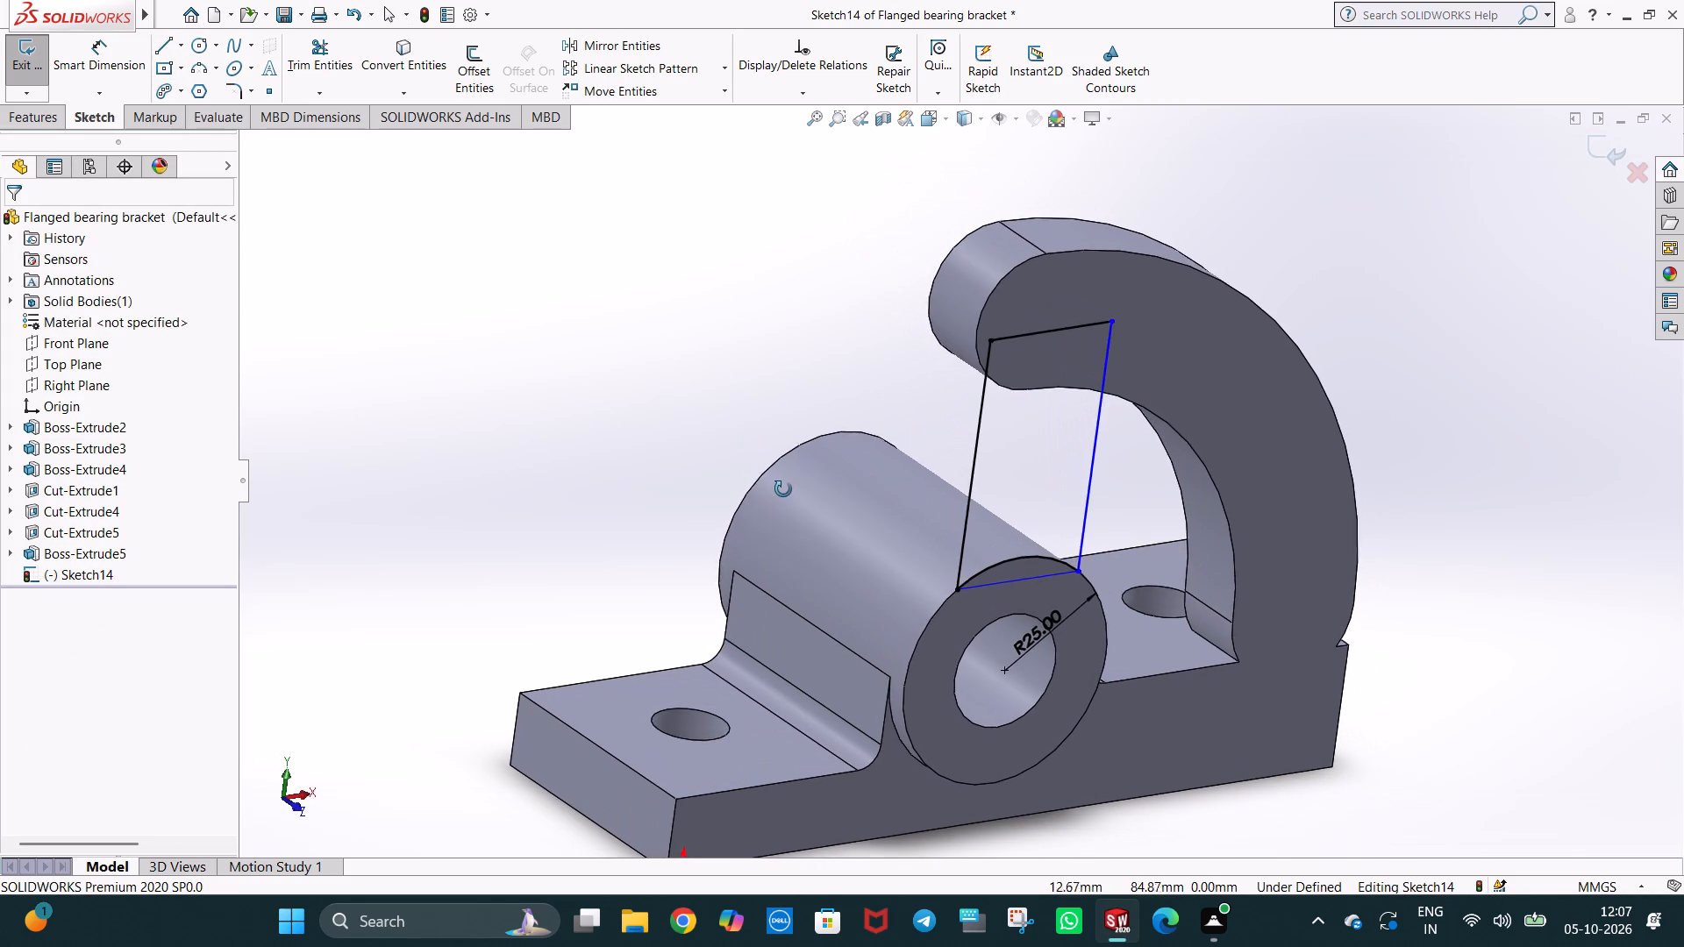
pyautogui.moveTo(783, 489); pyautogui.dragTo(786, 491, button='middle')
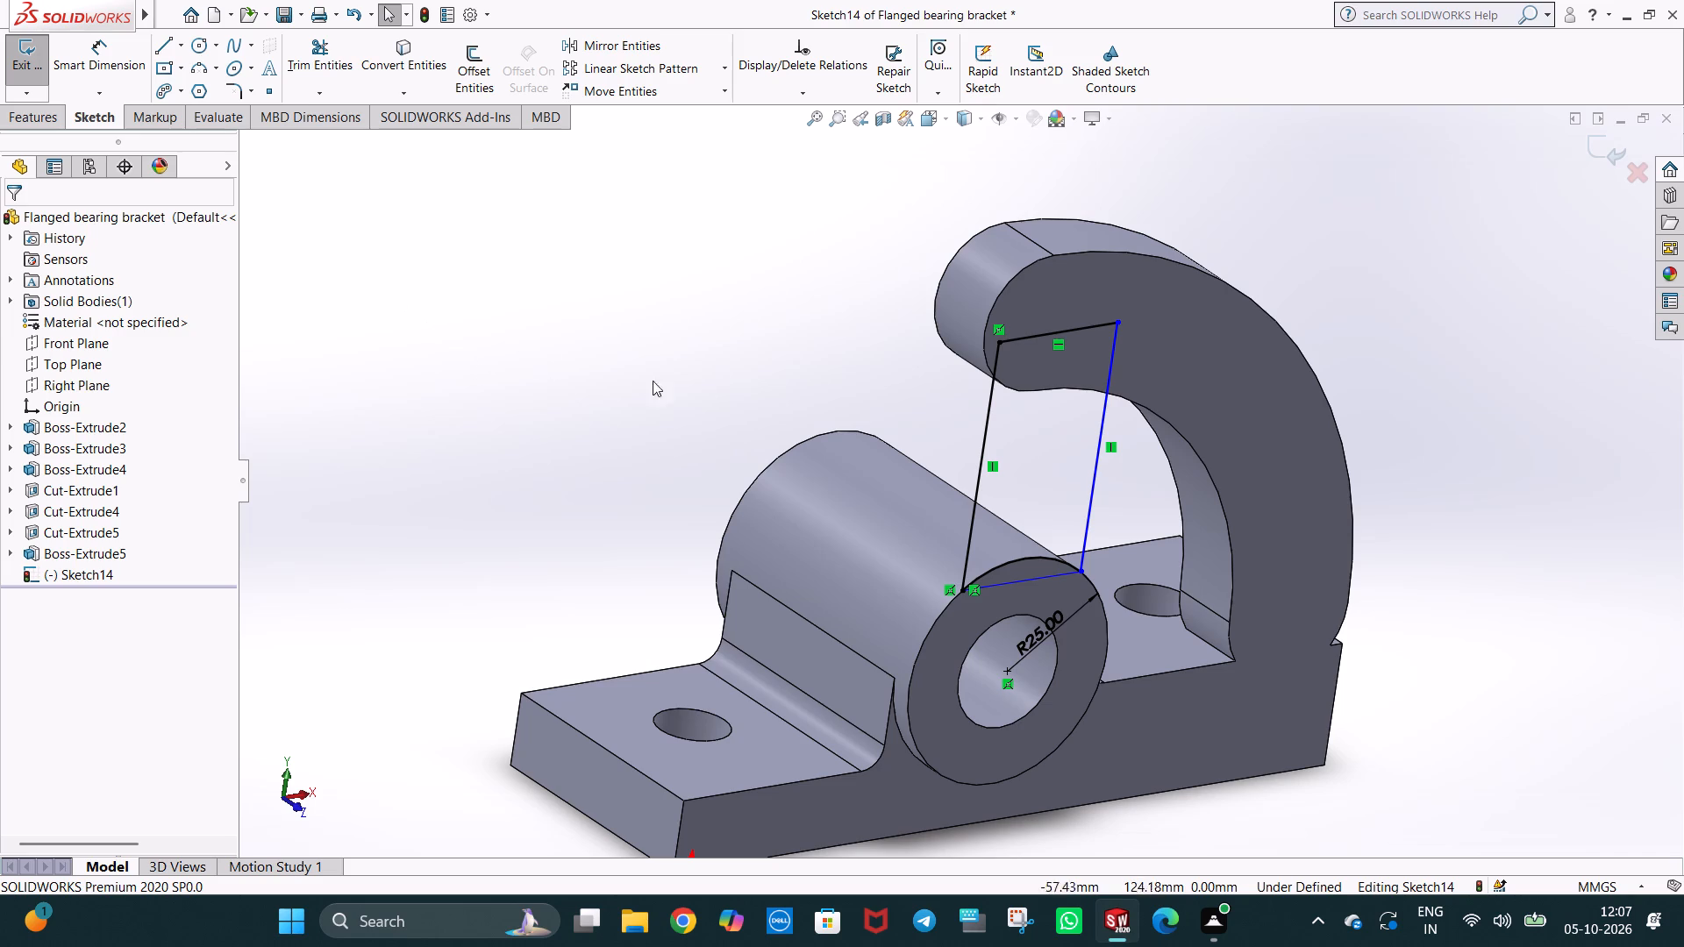
pyautogui.hotkey('ctrl', '1')
# Dimension the length of the new vertical line on the inner side of the profile, keeping its drawn length.
pyautogui.click(102, 65)
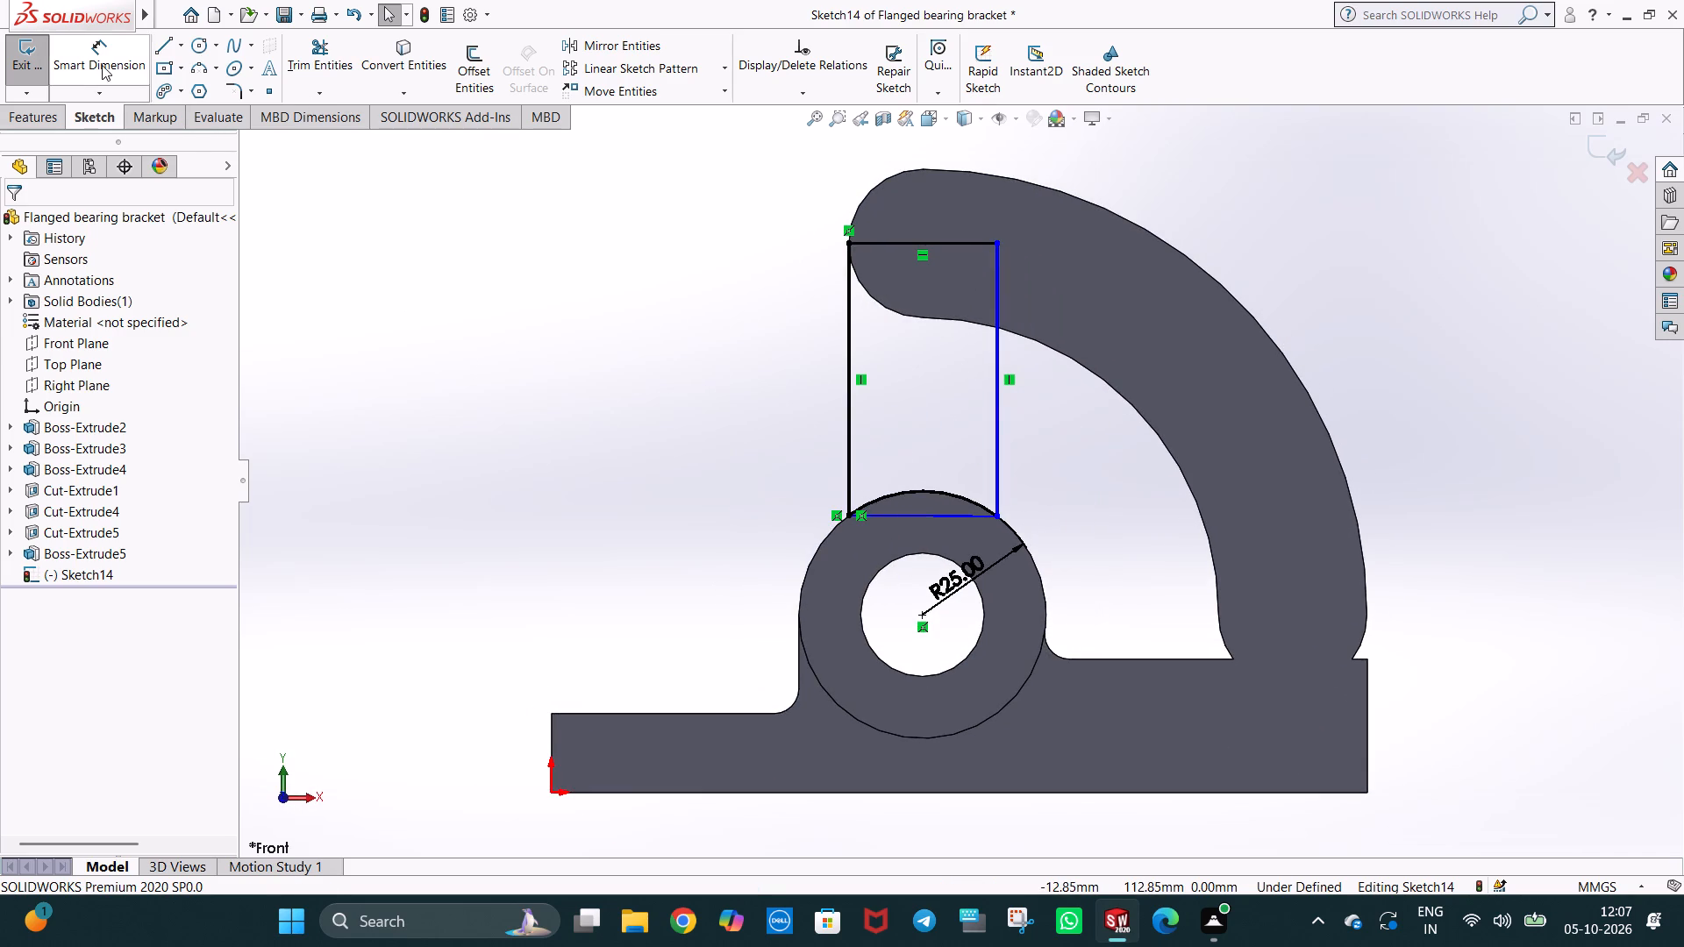
pyautogui.click(997, 424)
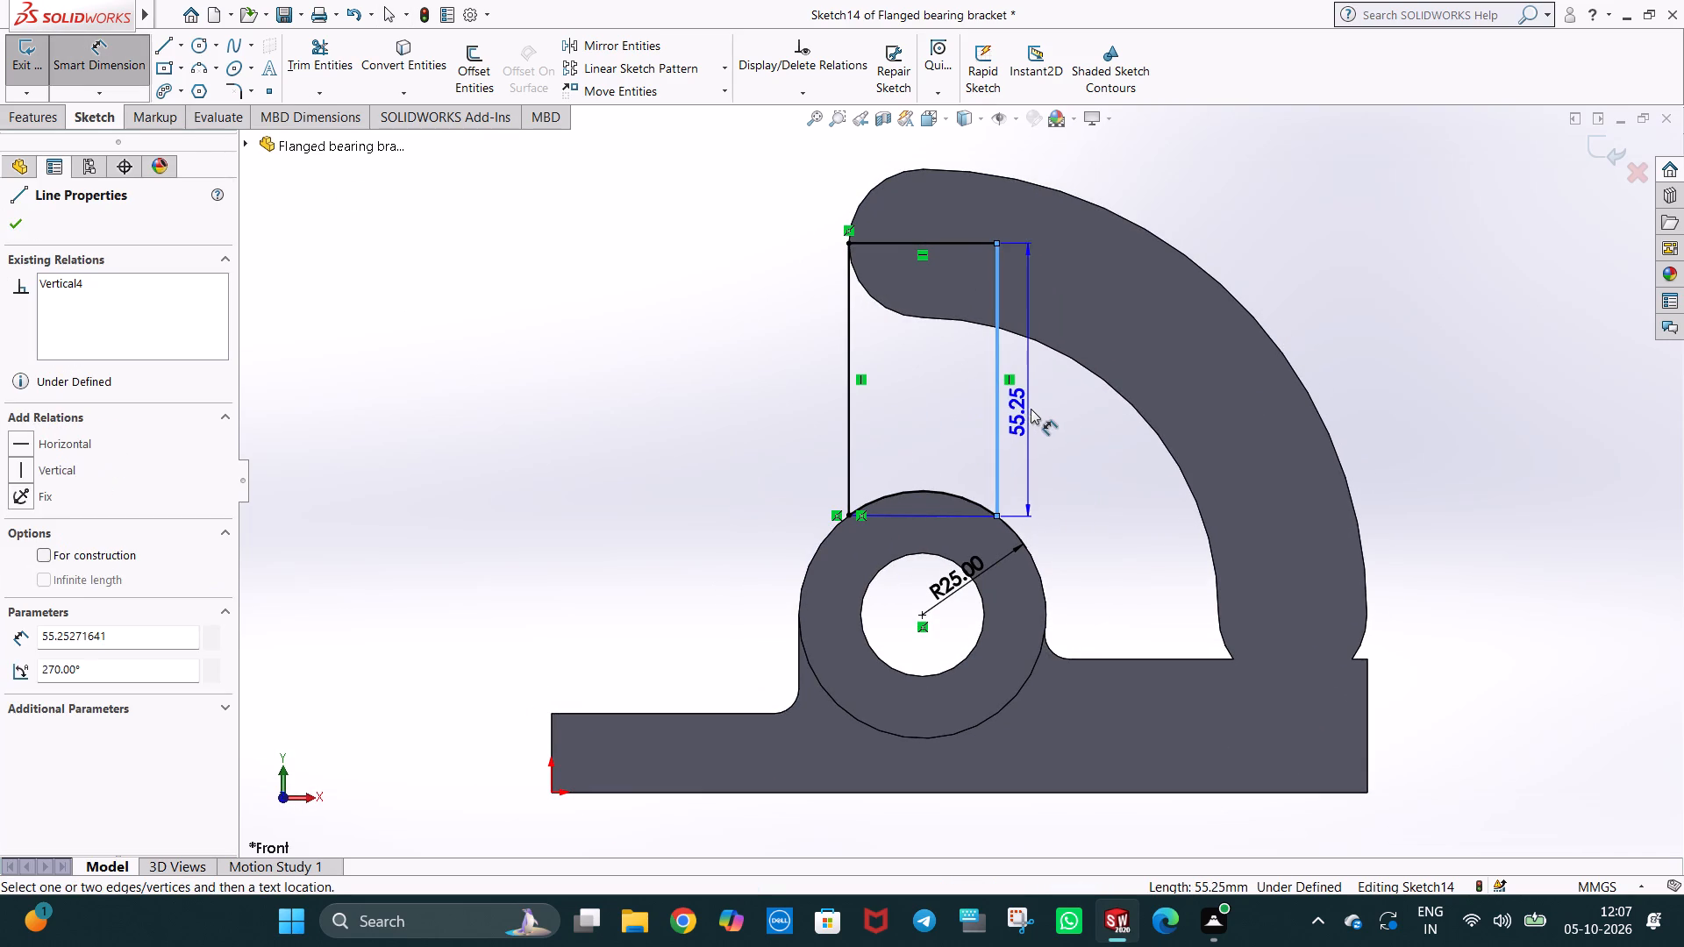
pyautogui.click(1037, 381)
pyautogui.click(965, 355)
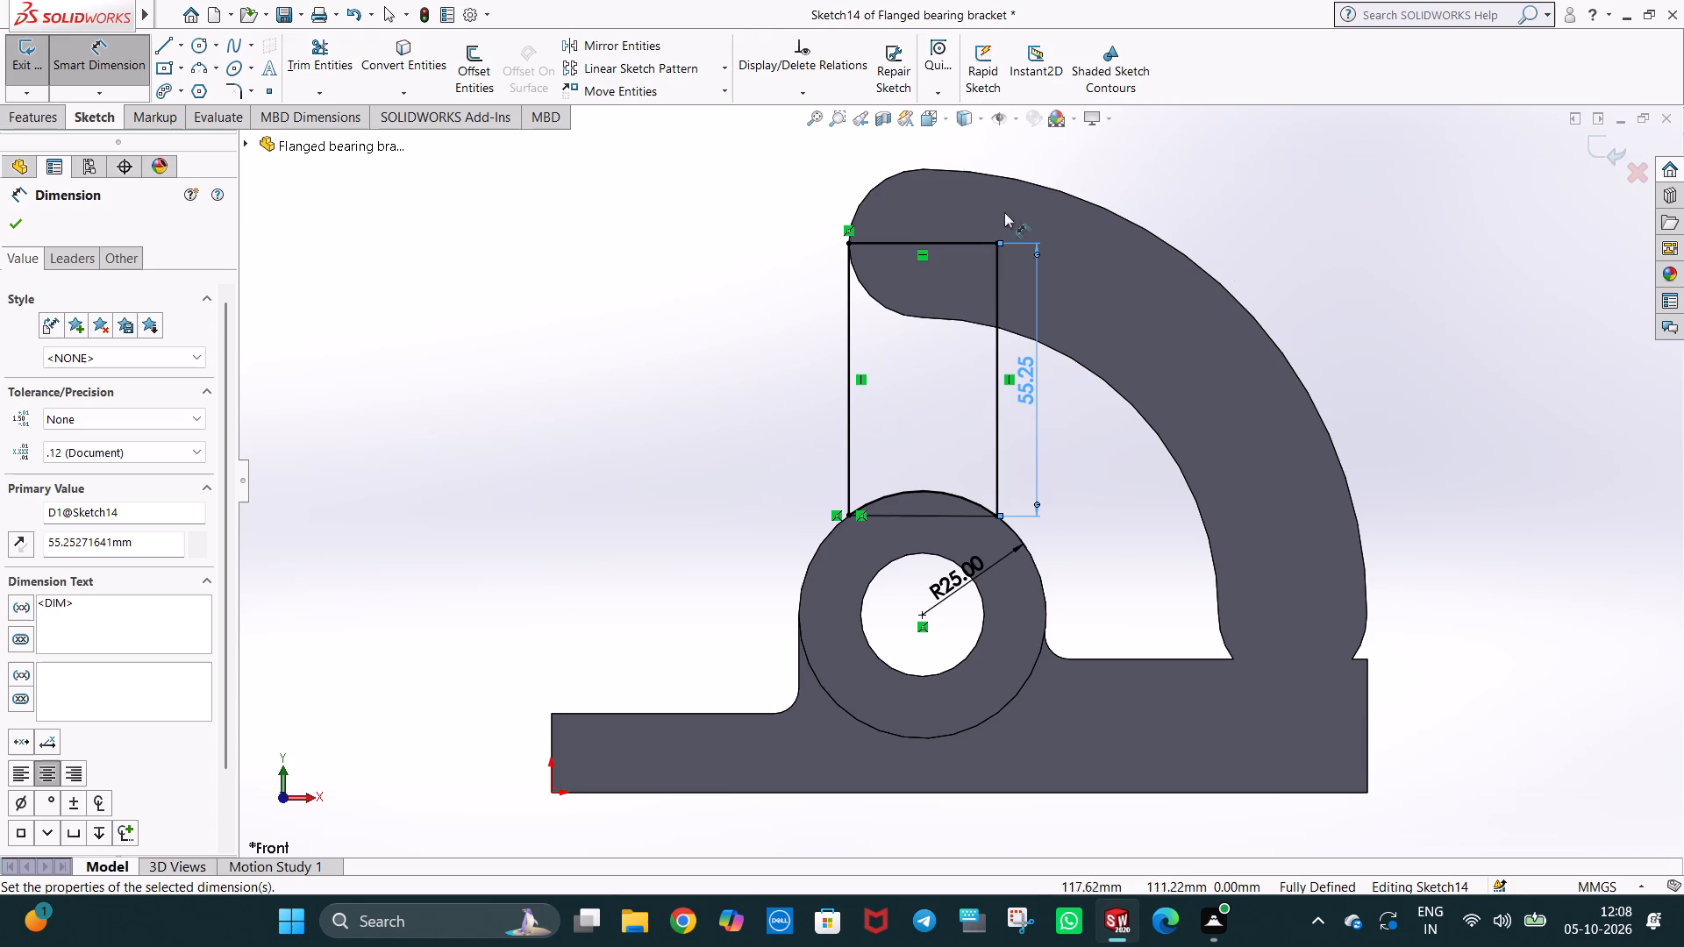
pyautogui.click(14, 226)
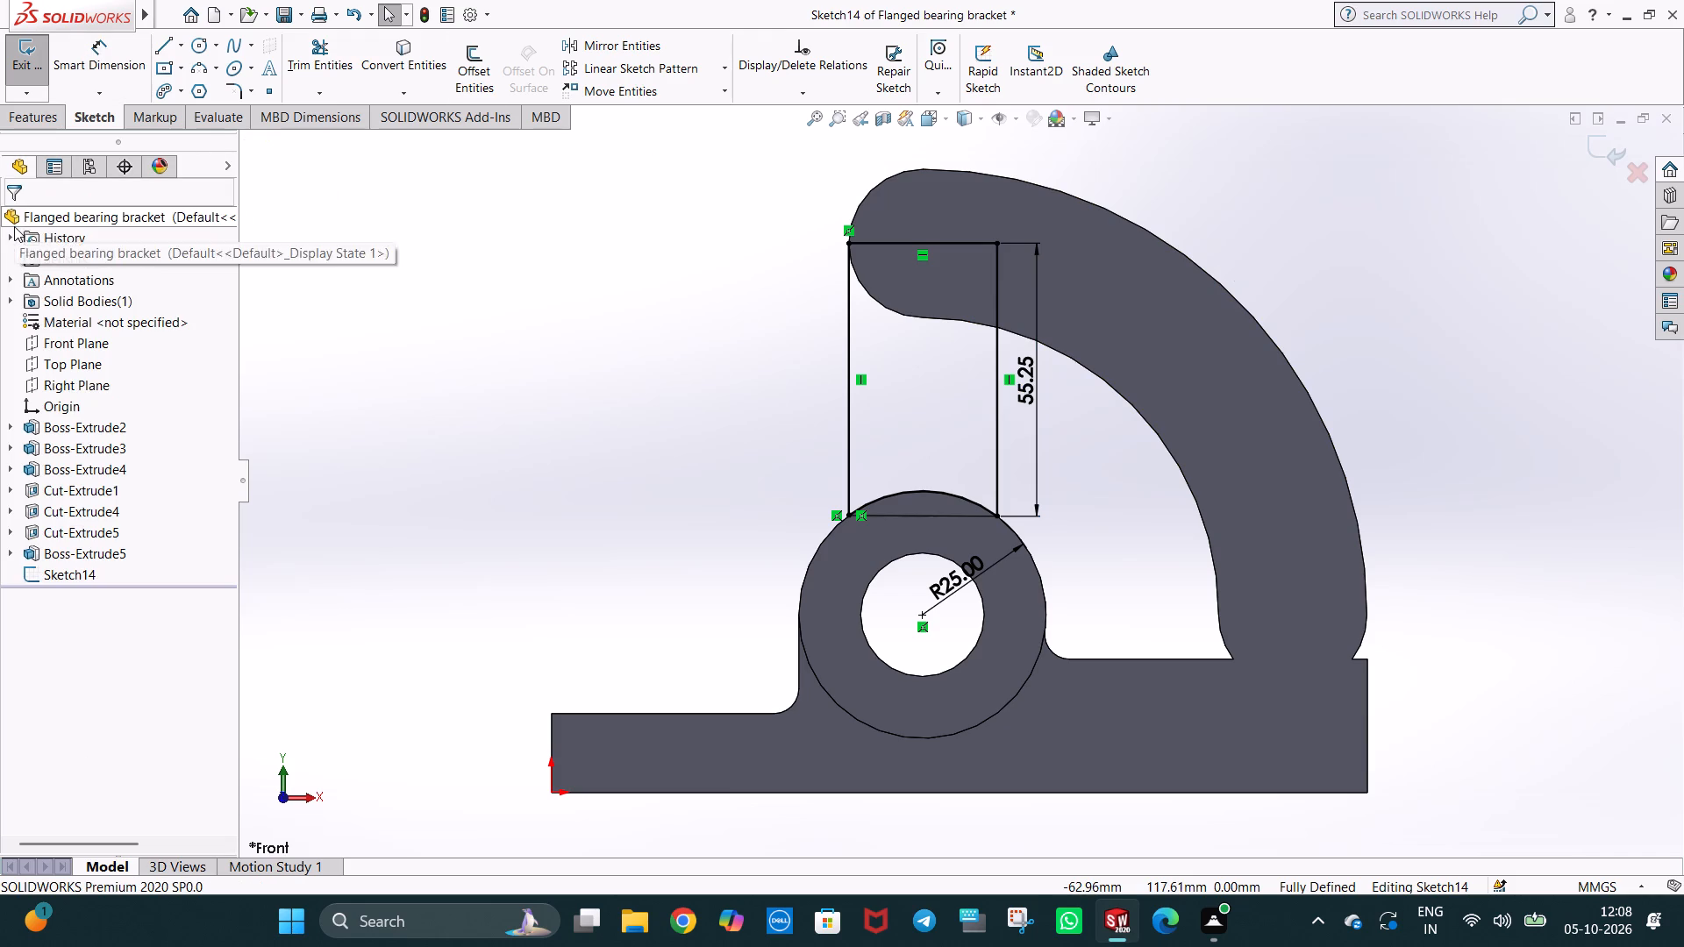
pyautogui.click(355, 272)
# Extrude the profile region above the boss arc as a 22 mm blind boss, reversed back toward the arm and merged.
pyautogui.click(32, 114)
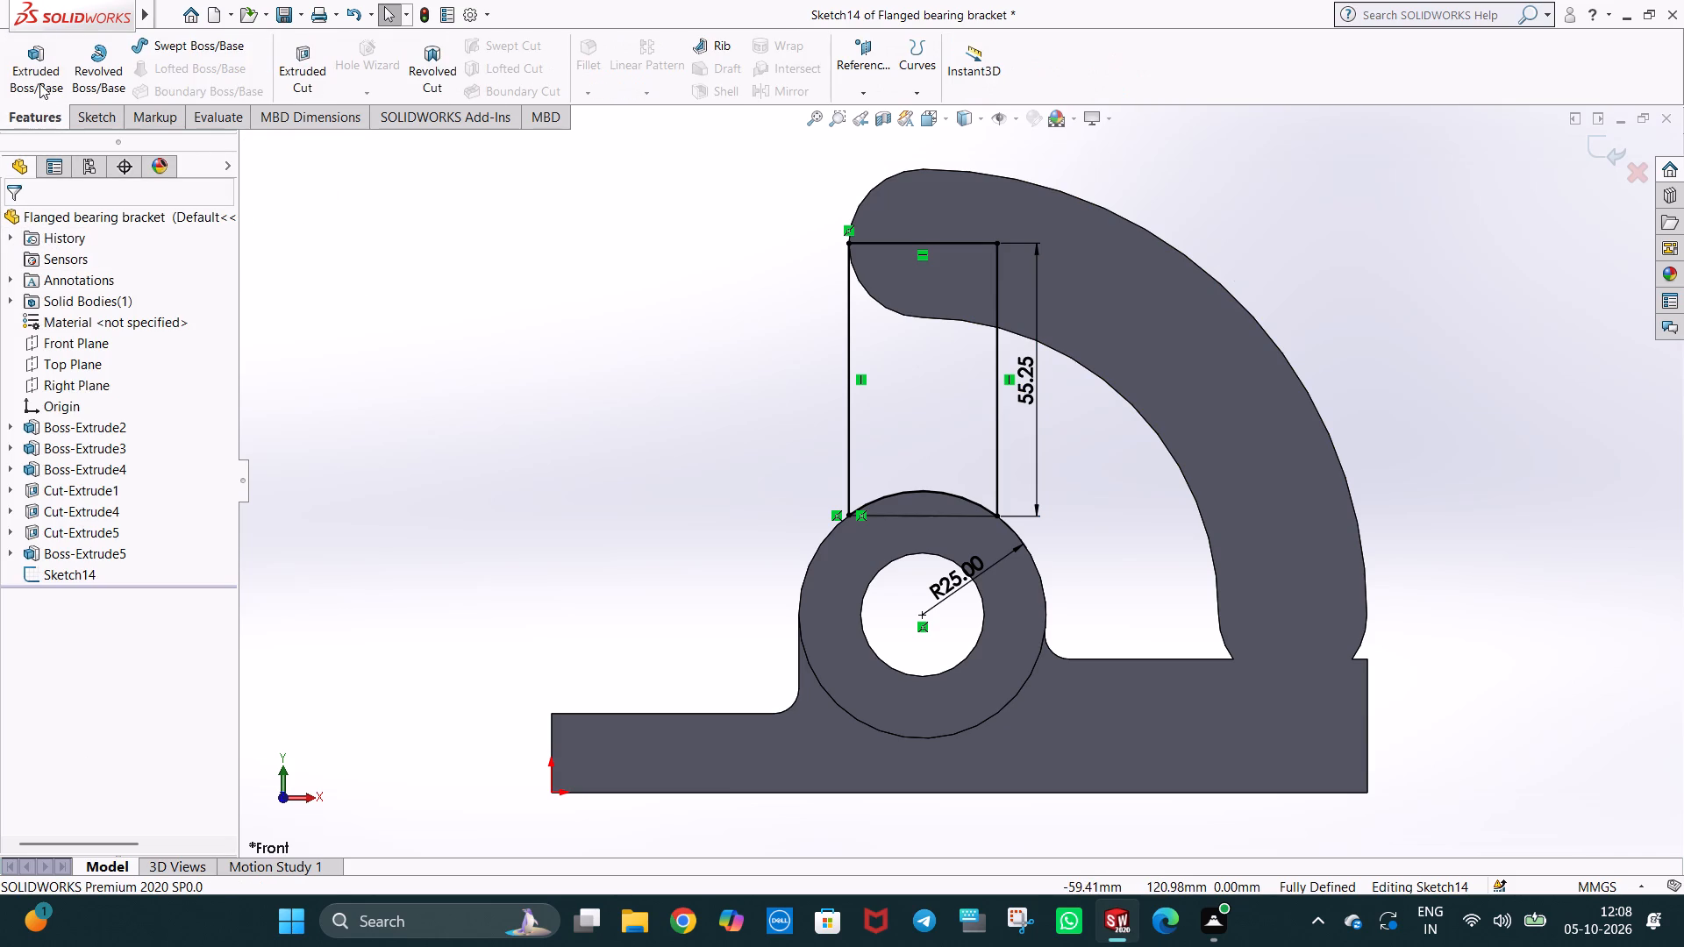
pyautogui.click(39, 82)
pyautogui.click(915, 424)
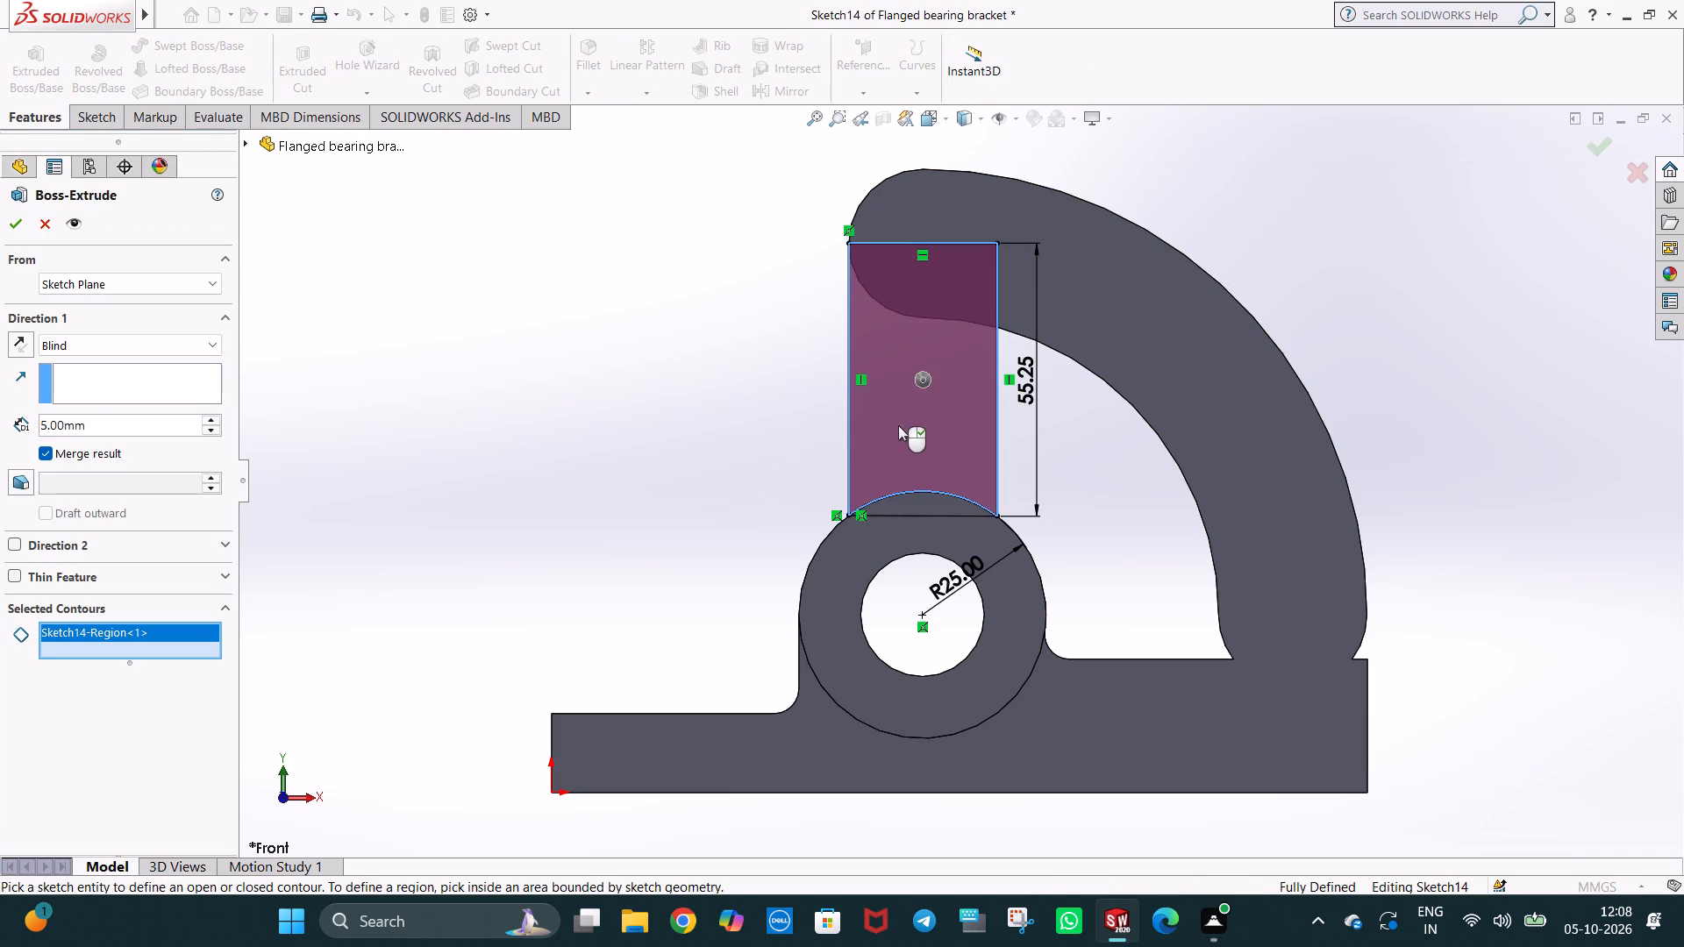
pyautogui.moveTo(898, 425); pyautogui.dragTo(1018, 497, button='middle')
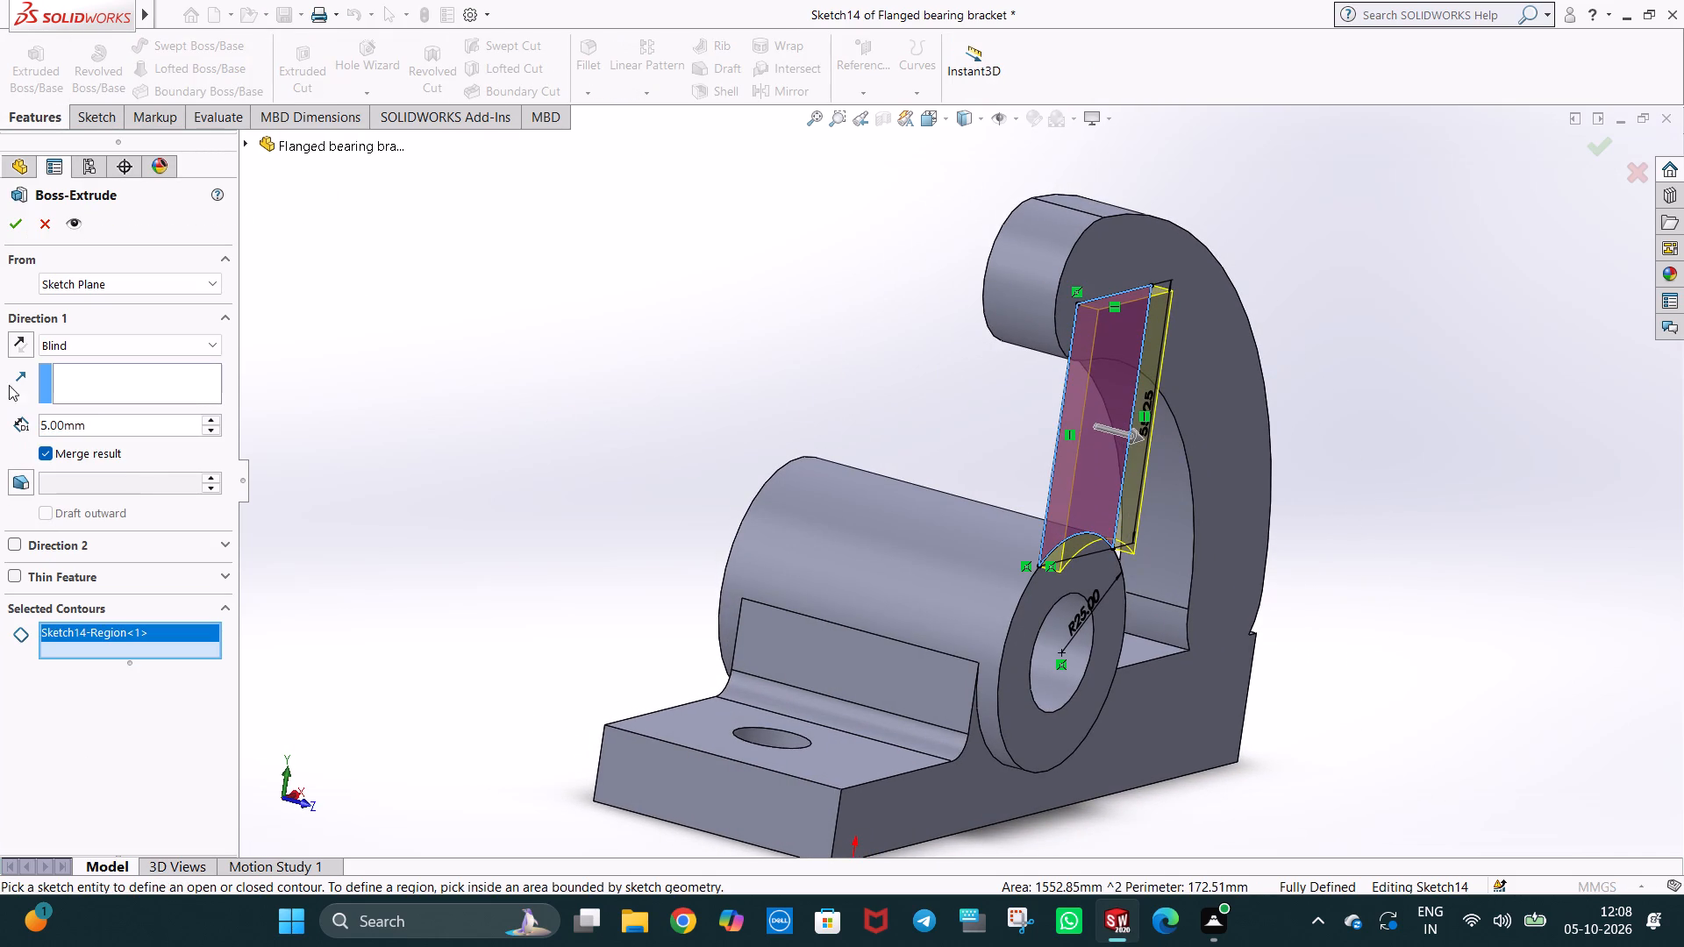
pyautogui.click(17, 348)
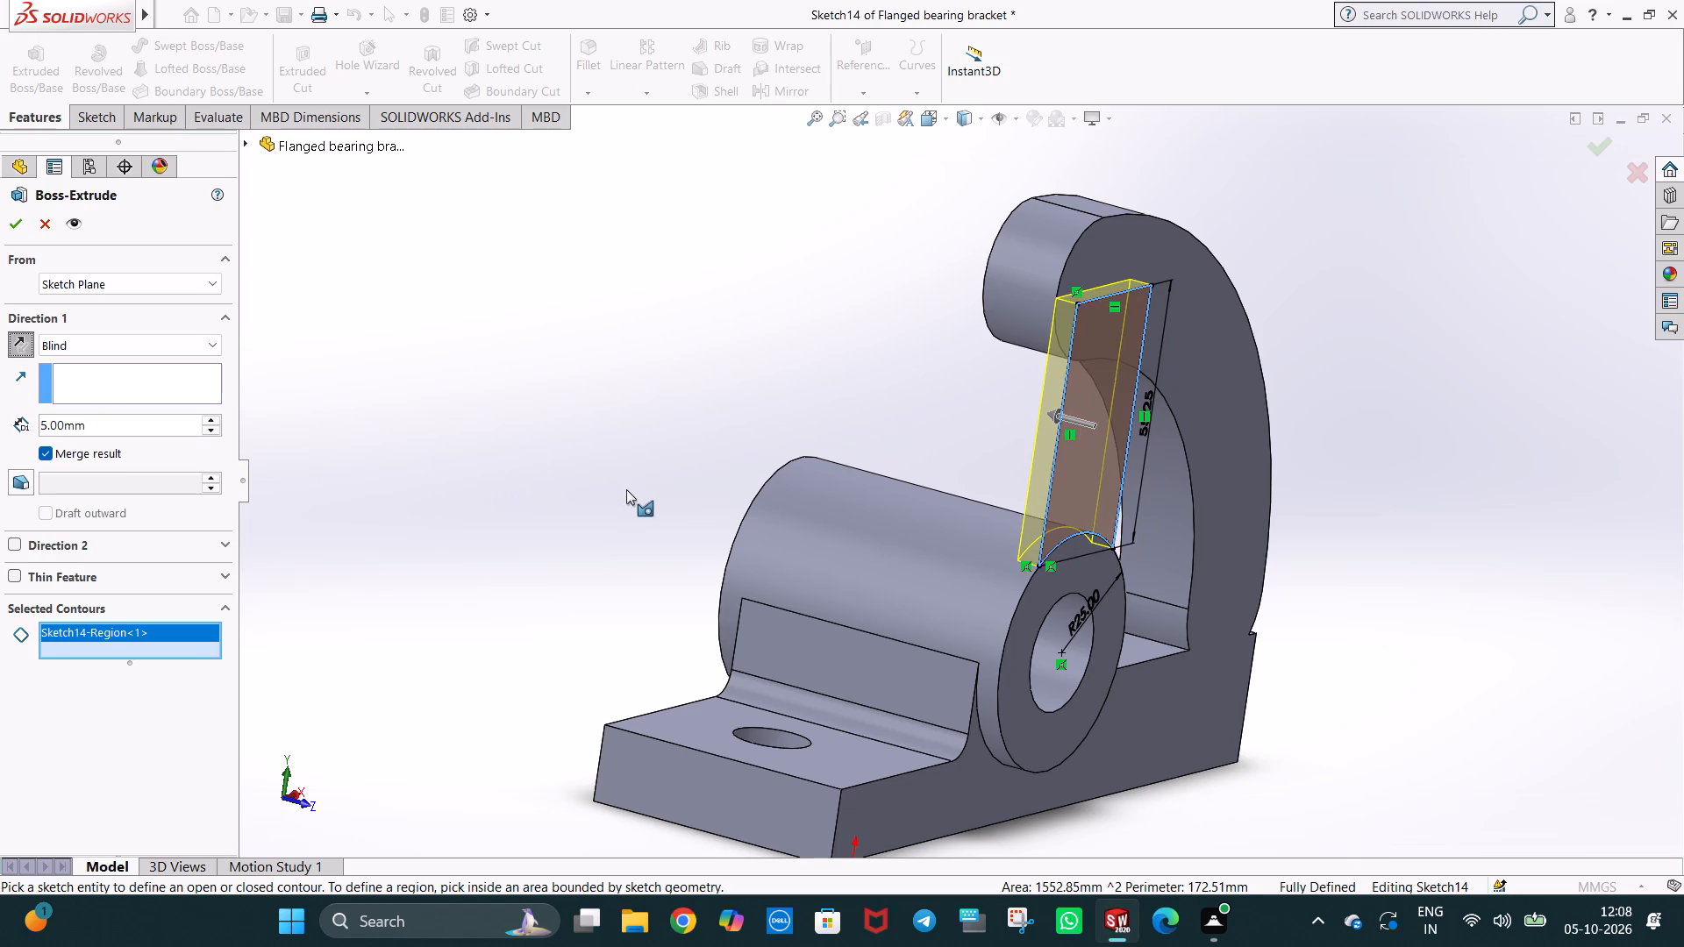
pyautogui.moveTo(97, 420); pyautogui.dragTo(32, 434)
pyautogui.write('22')
pyautogui.press('Return')
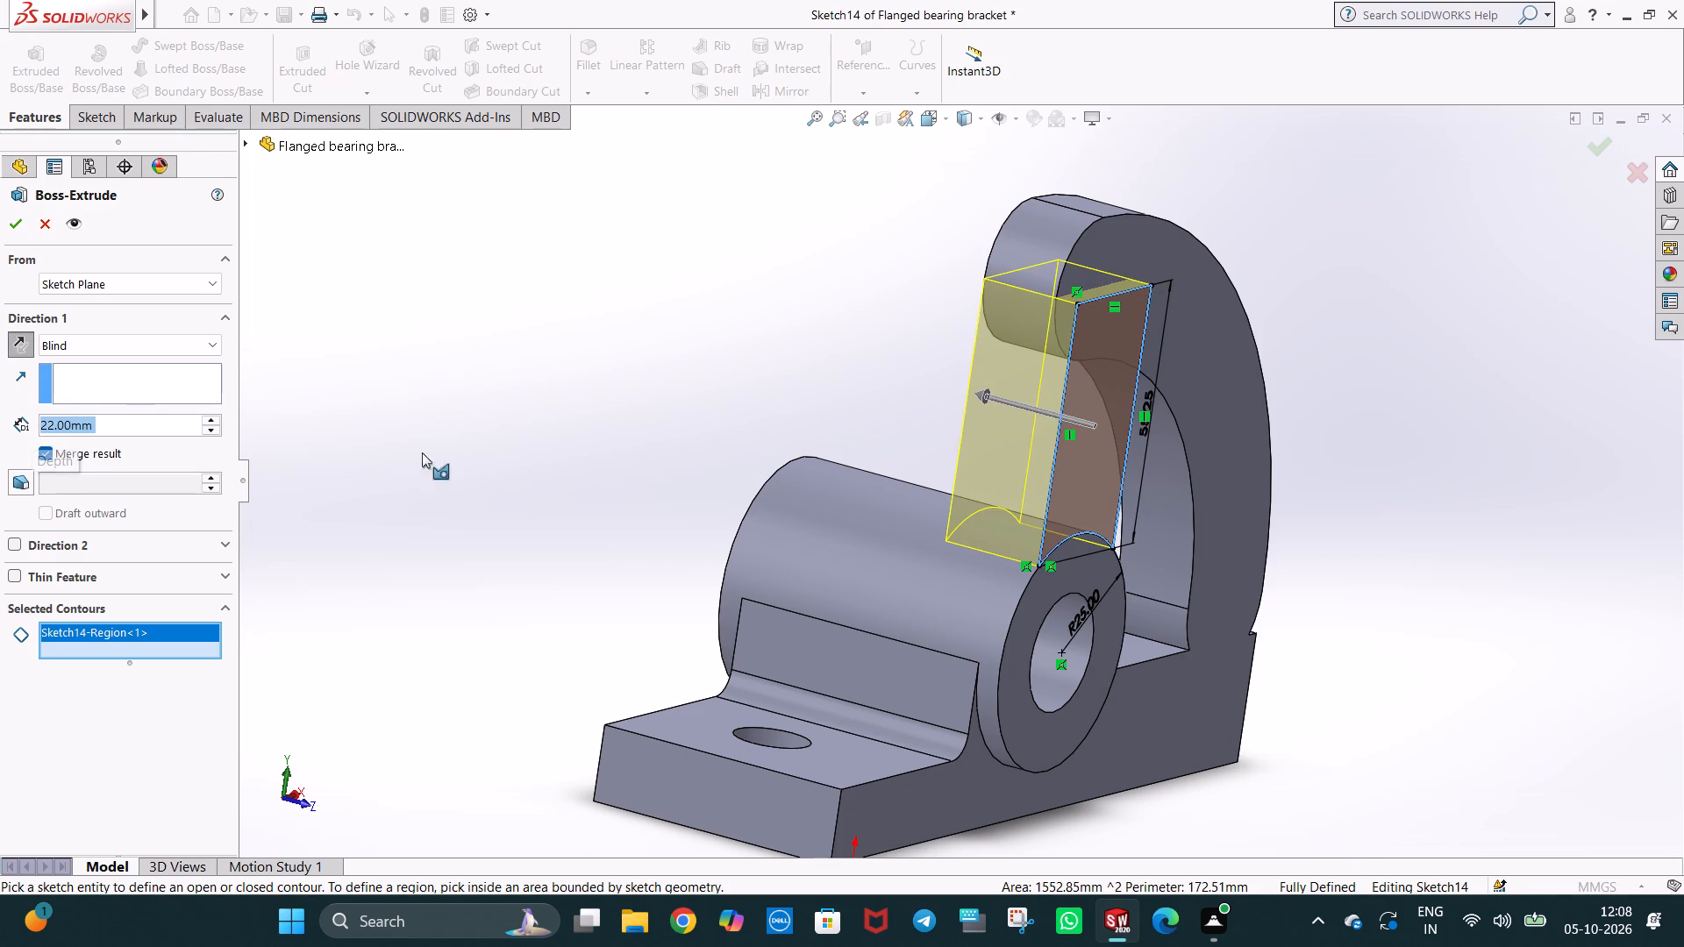
pyautogui.moveTo(677, 404); pyautogui.dragTo(732, 456, button='middle')
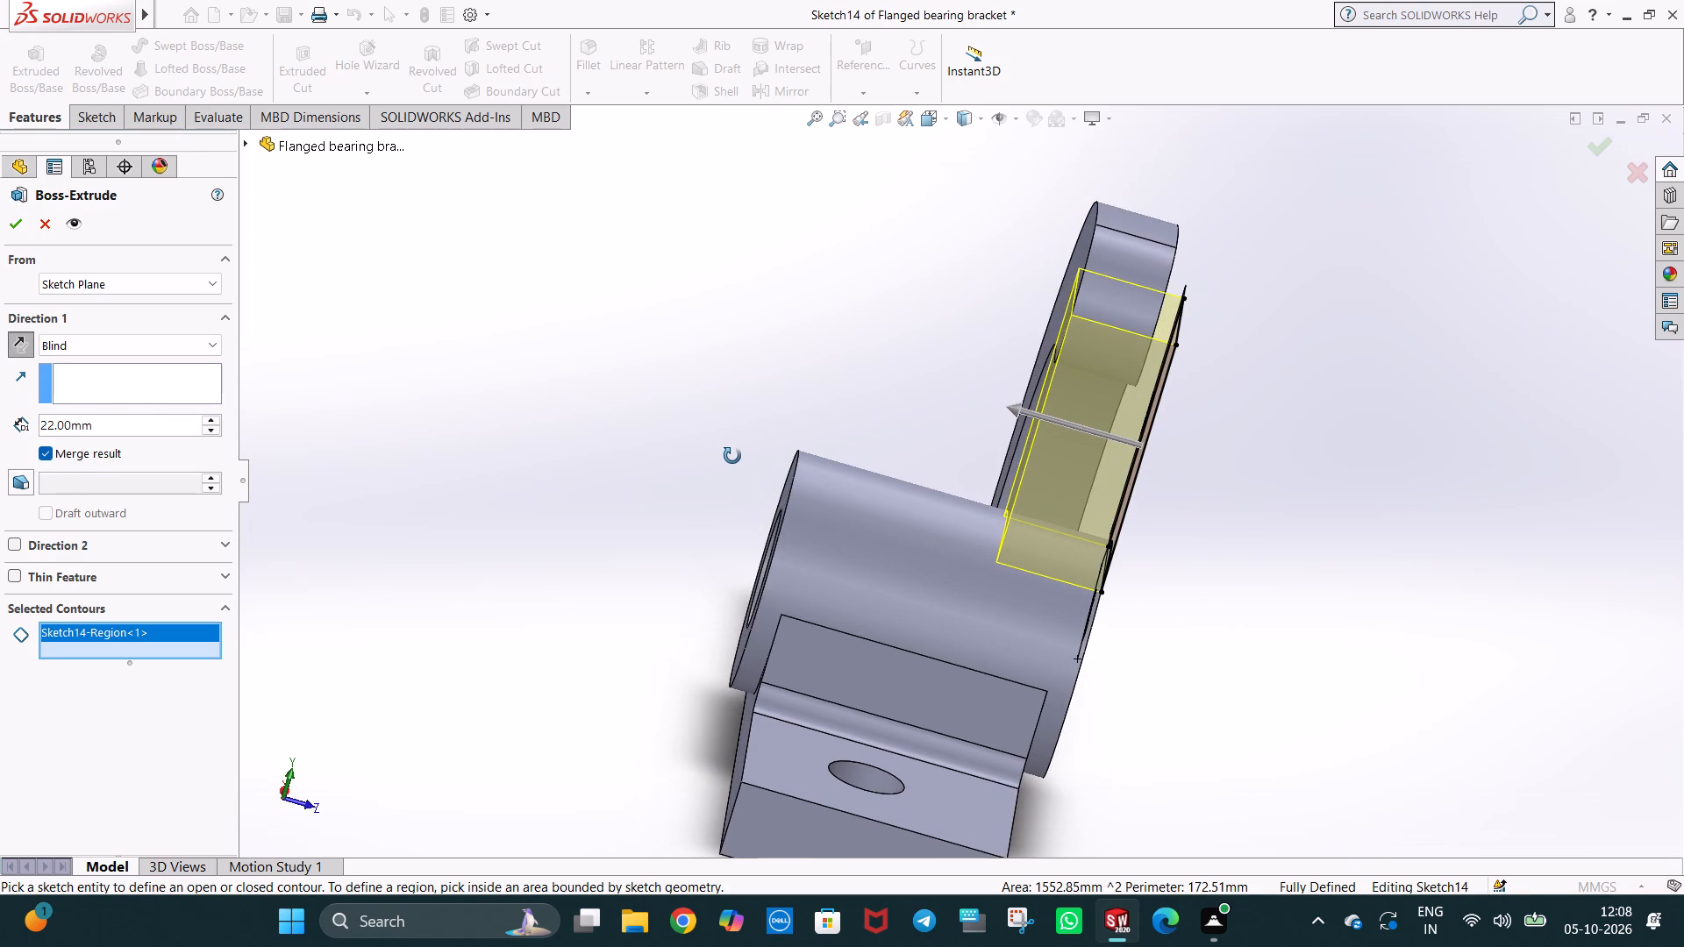
pyautogui.moveTo(732, 456); pyautogui.dragTo(717, 429, button='middle')
pyautogui.click(25, 223)
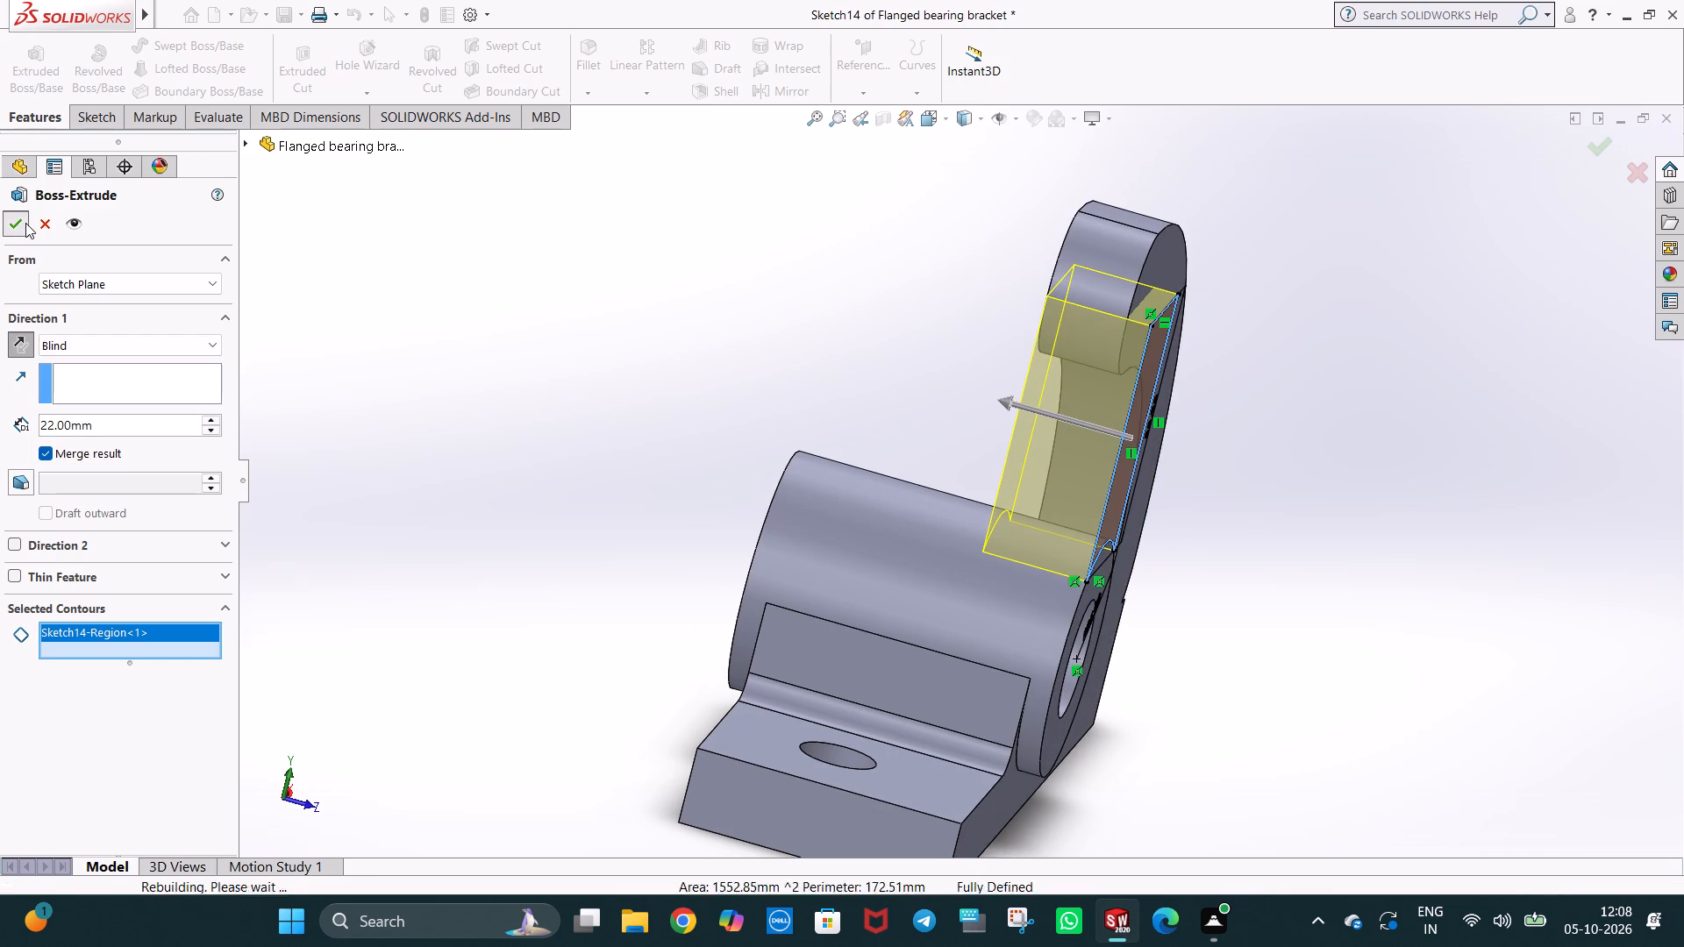
# Start a sketch on the upright's front face and draw a 15 mm radius circle centred on the midpoint of its top edge.
pyautogui.moveTo(1056, 419); pyautogui.dragTo(956, 428, button='middle')
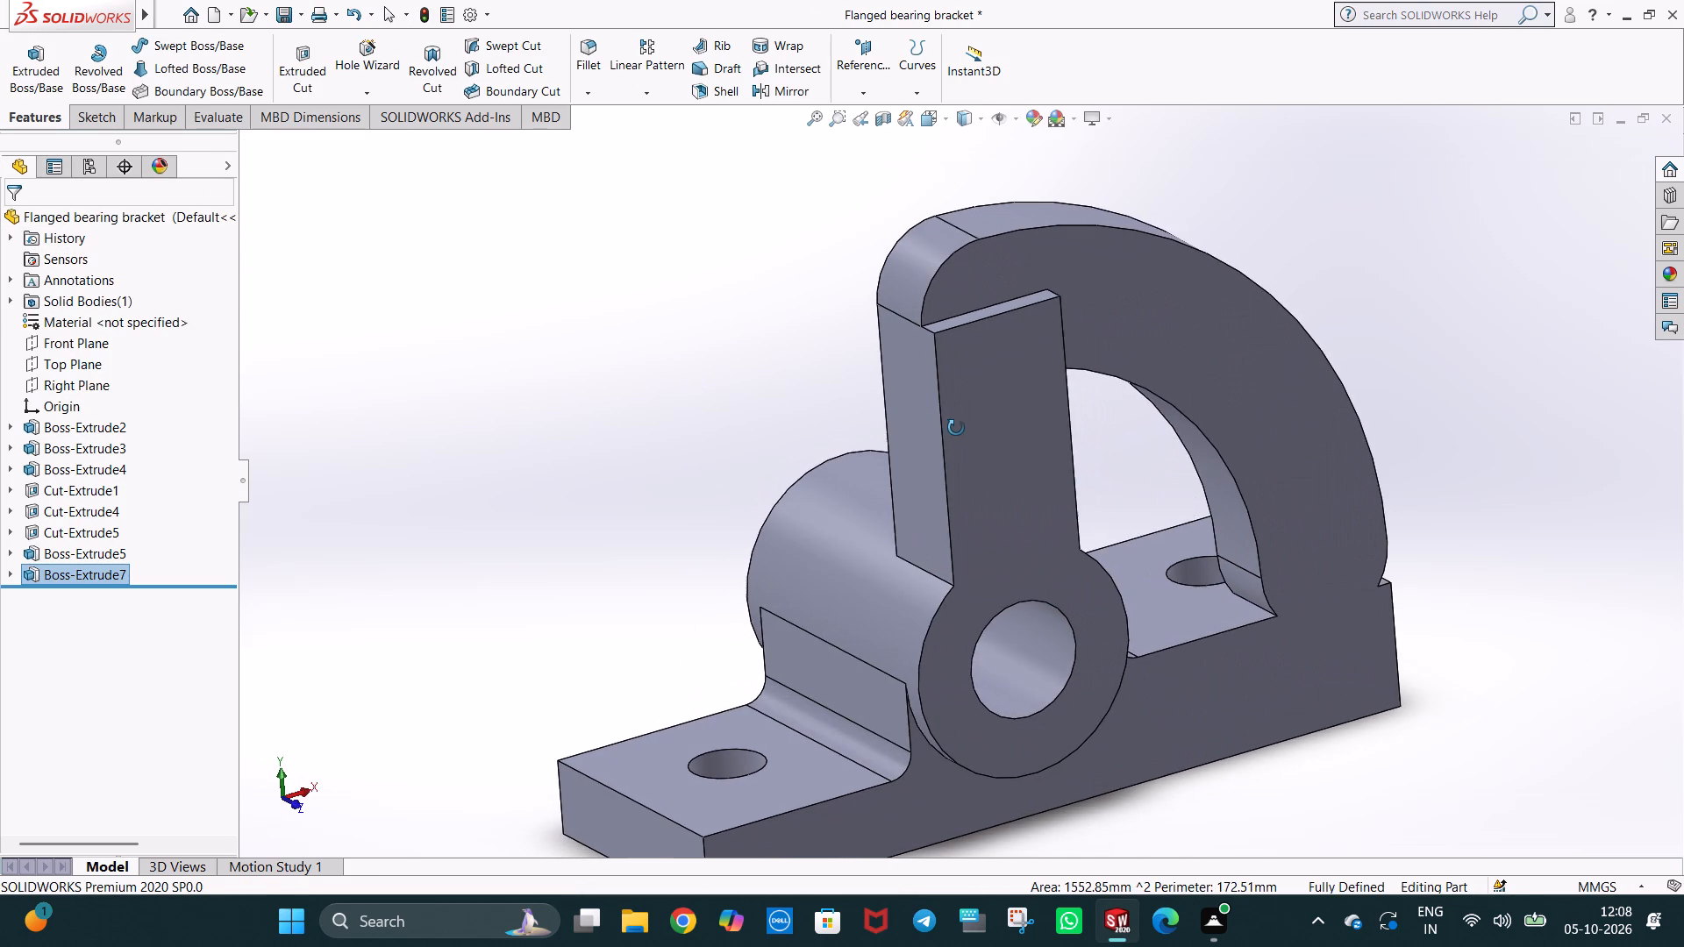
pyautogui.moveTo(956, 428); pyautogui.dragTo(944, 402, button='middle')
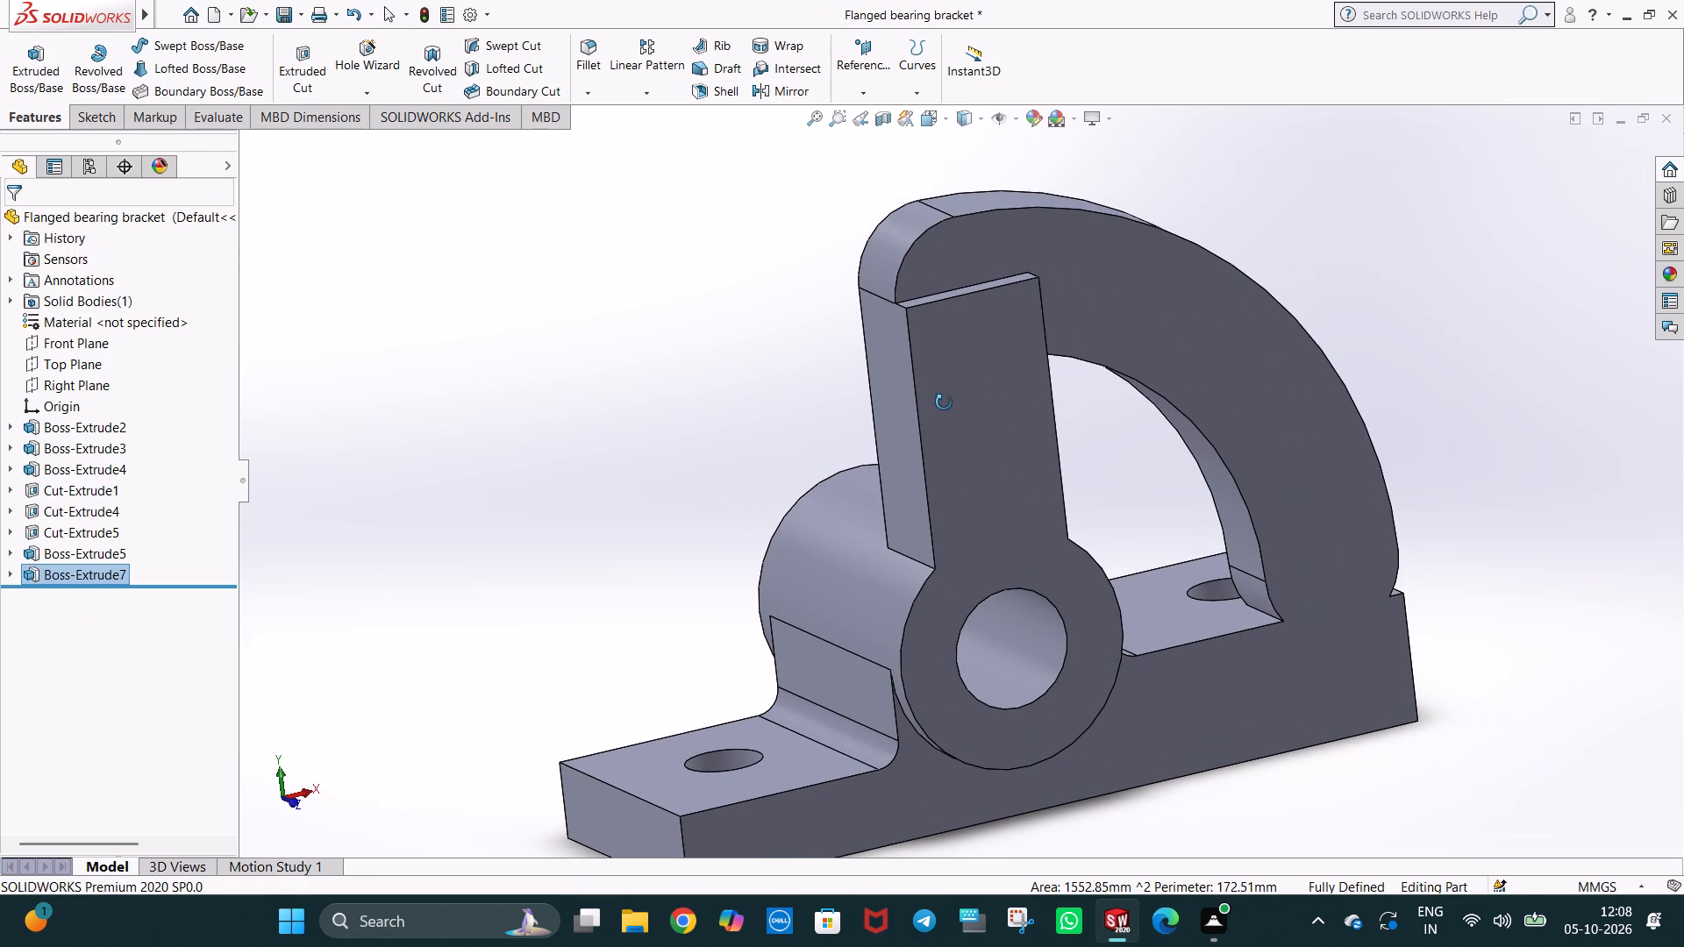
pyautogui.moveTo(944, 402); pyautogui.dragTo(1062, 388, button='middle')
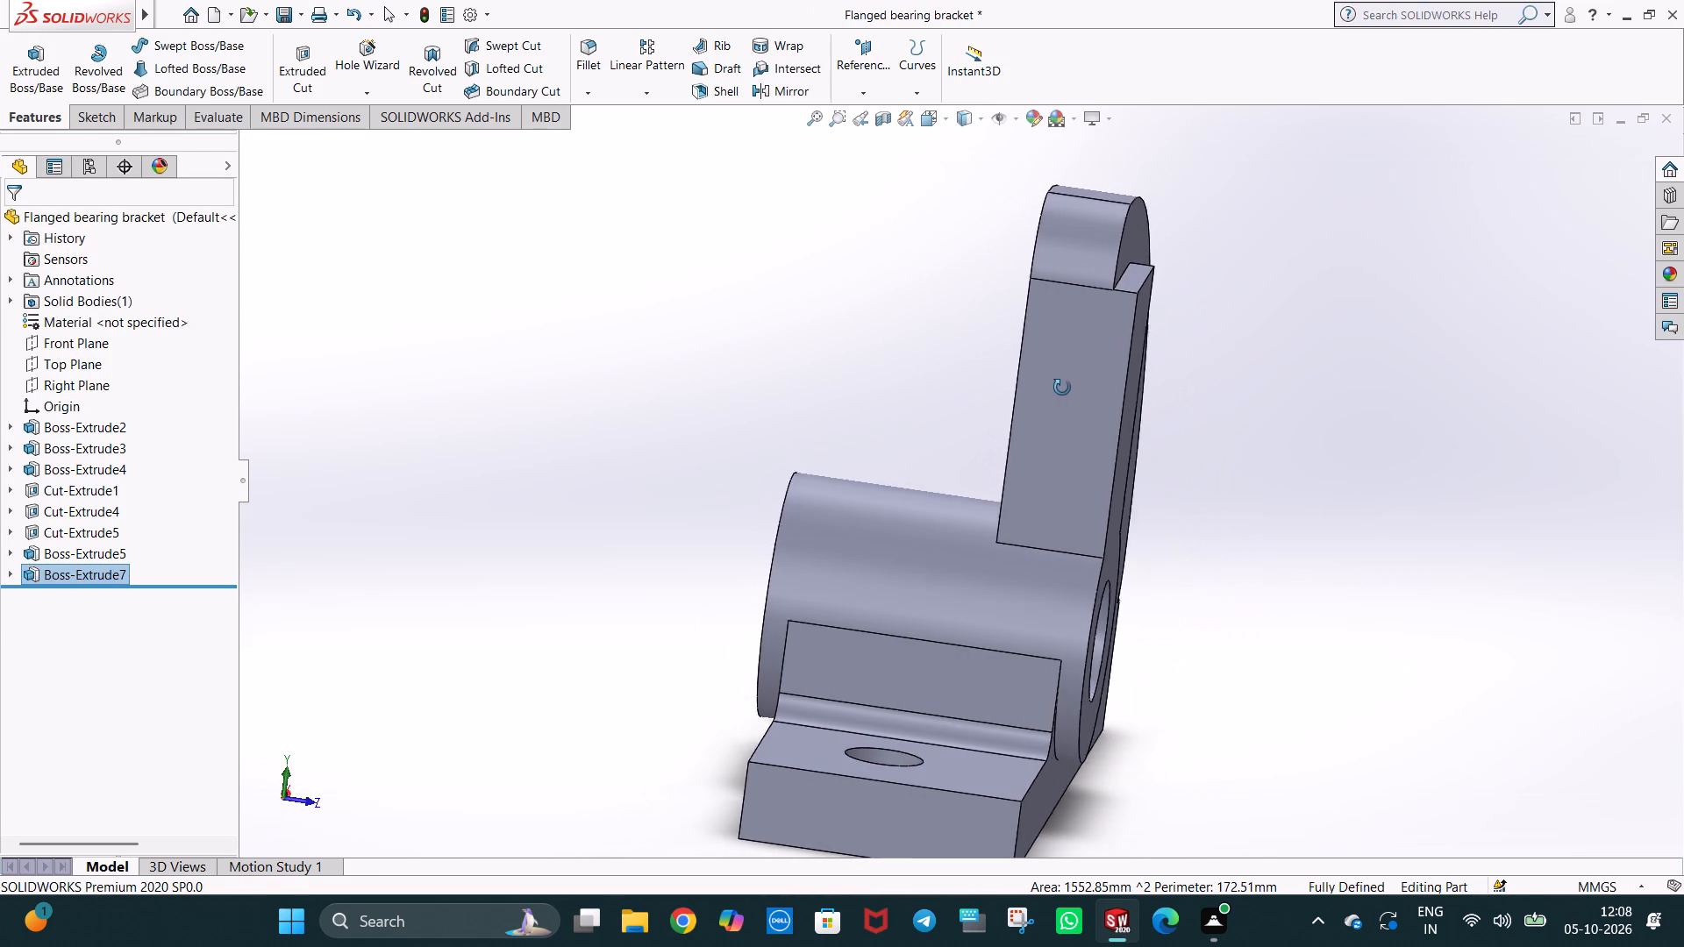
pyautogui.moveTo(1062, 388); pyautogui.dragTo(1067, 387, button='middle')
pyautogui.hotkey('ctrl', '1')
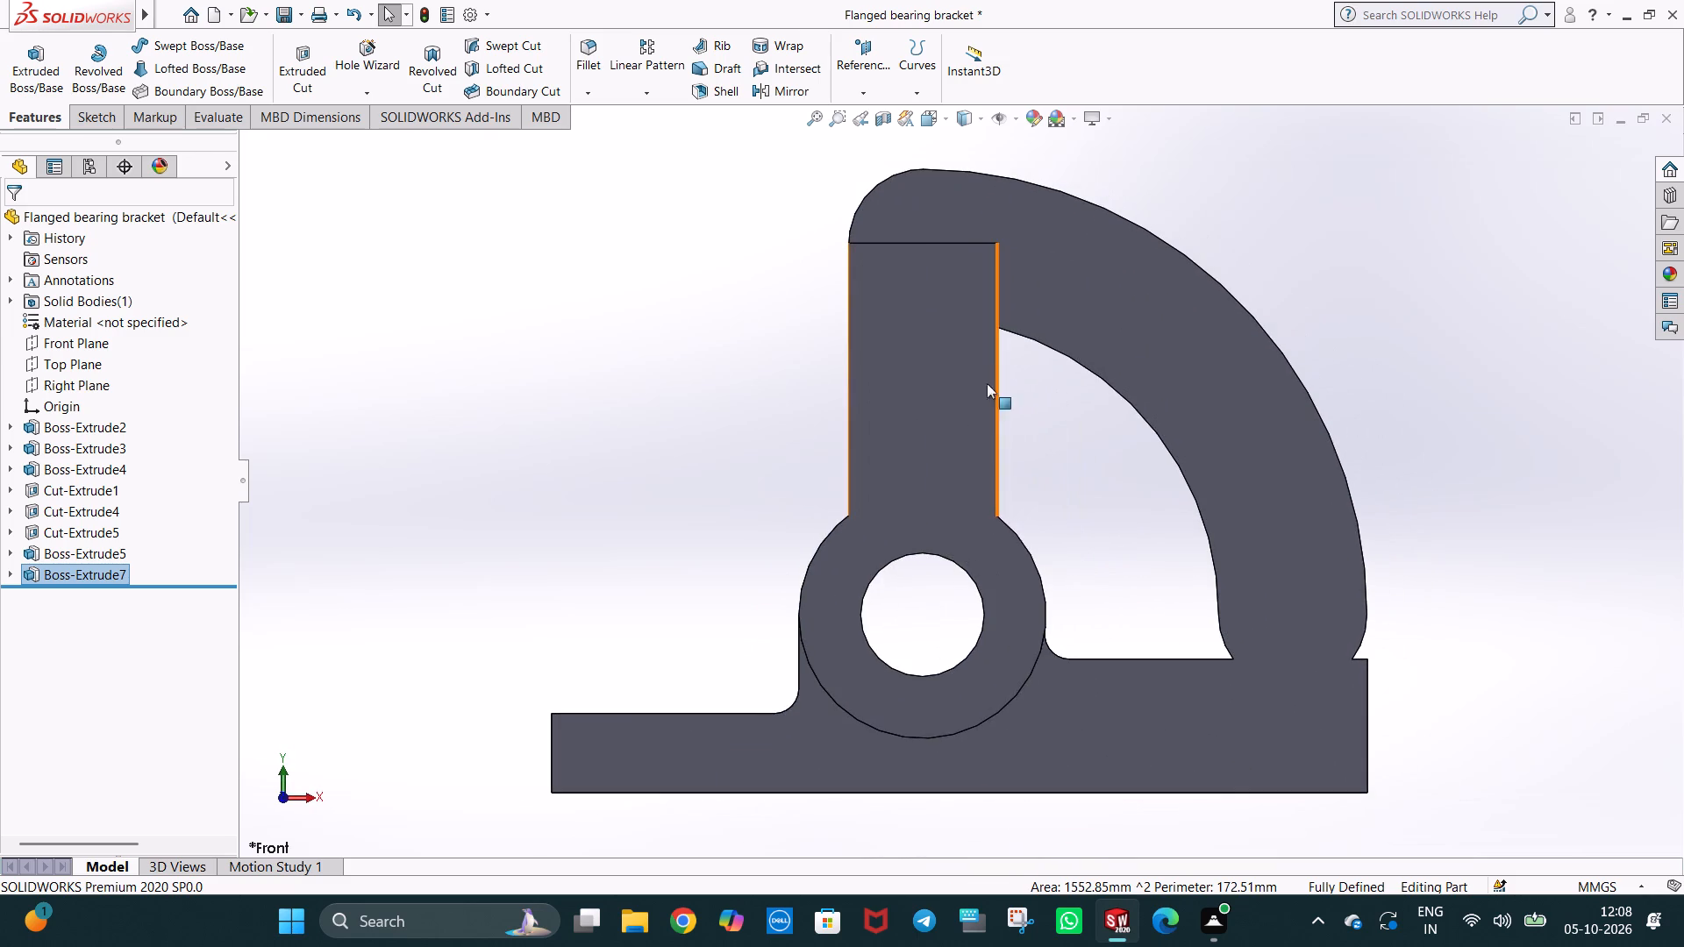
pyautogui.rightClick(947, 377)
pyautogui.click(989, 352)
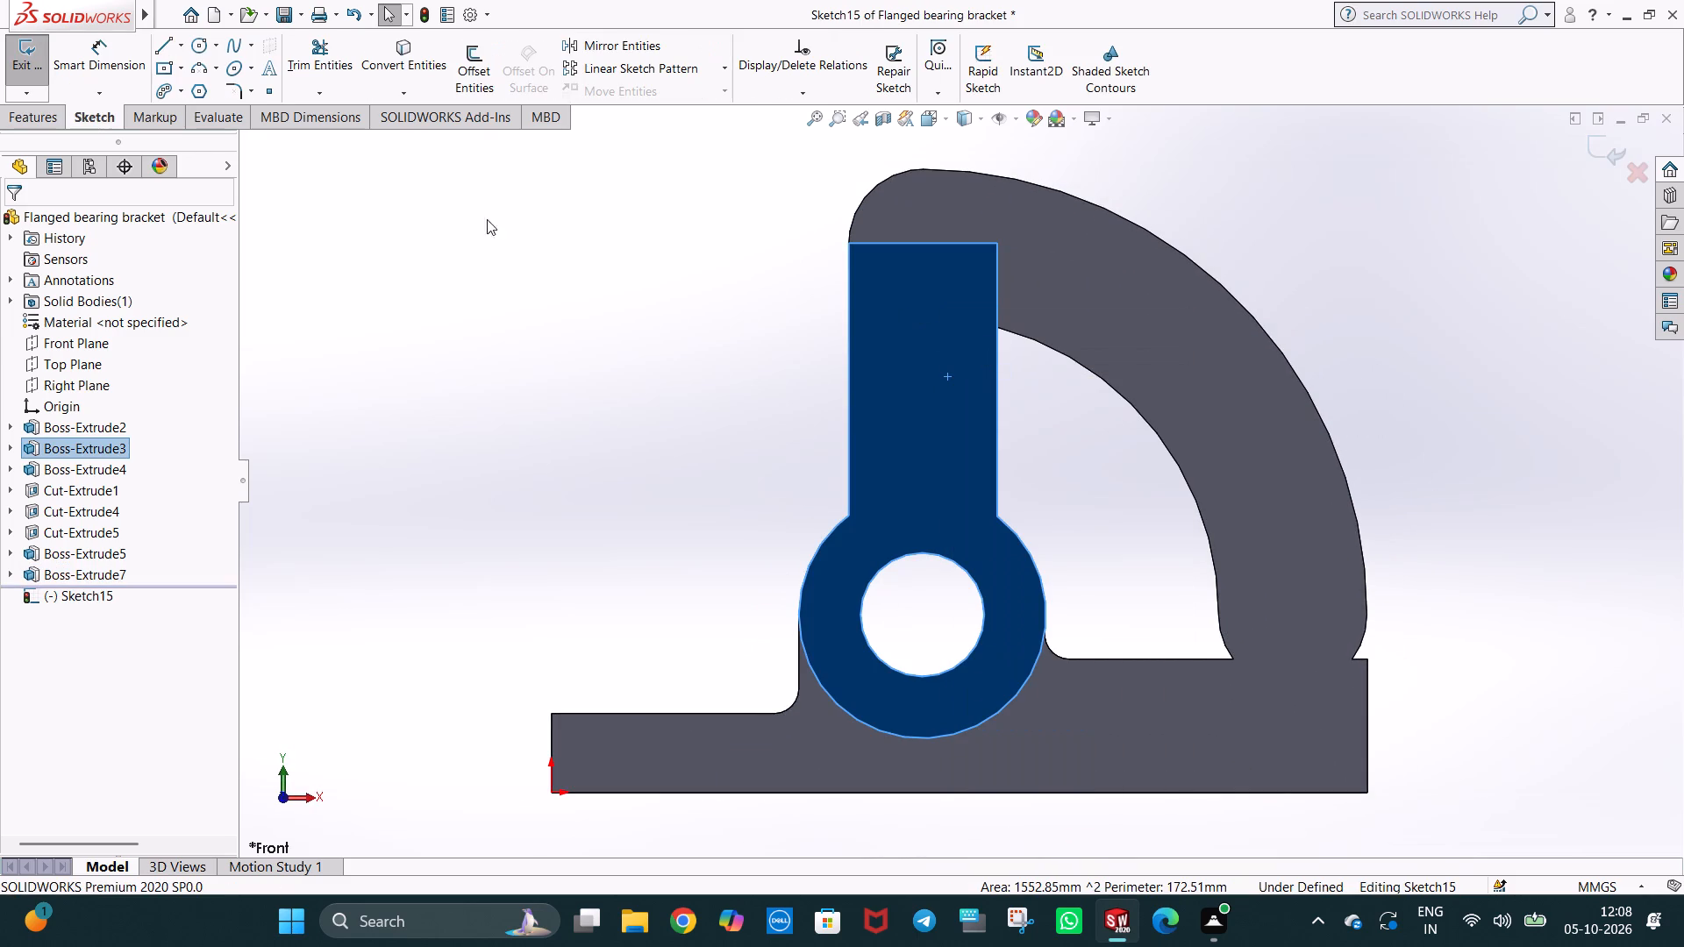
pyautogui.click(196, 44)
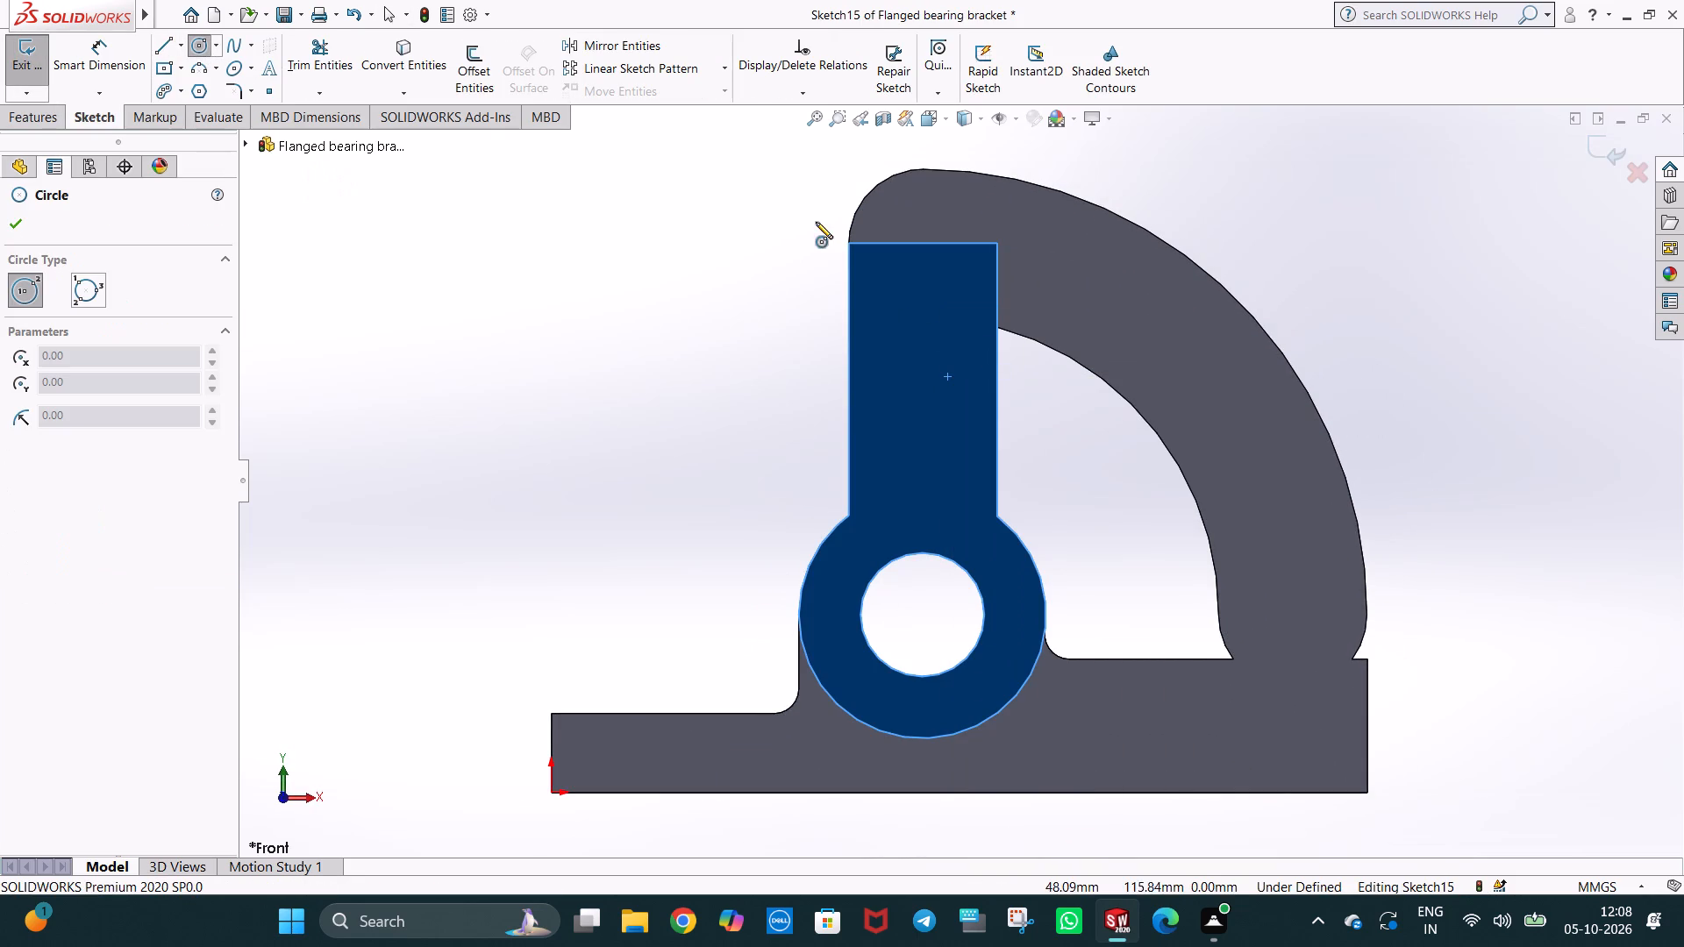
pyautogui.click(924, 244)
pyautogui.click(956, 311)
pyautogui.write('15')
pyautogui.press('Return')
pyautogui.press('Escape')
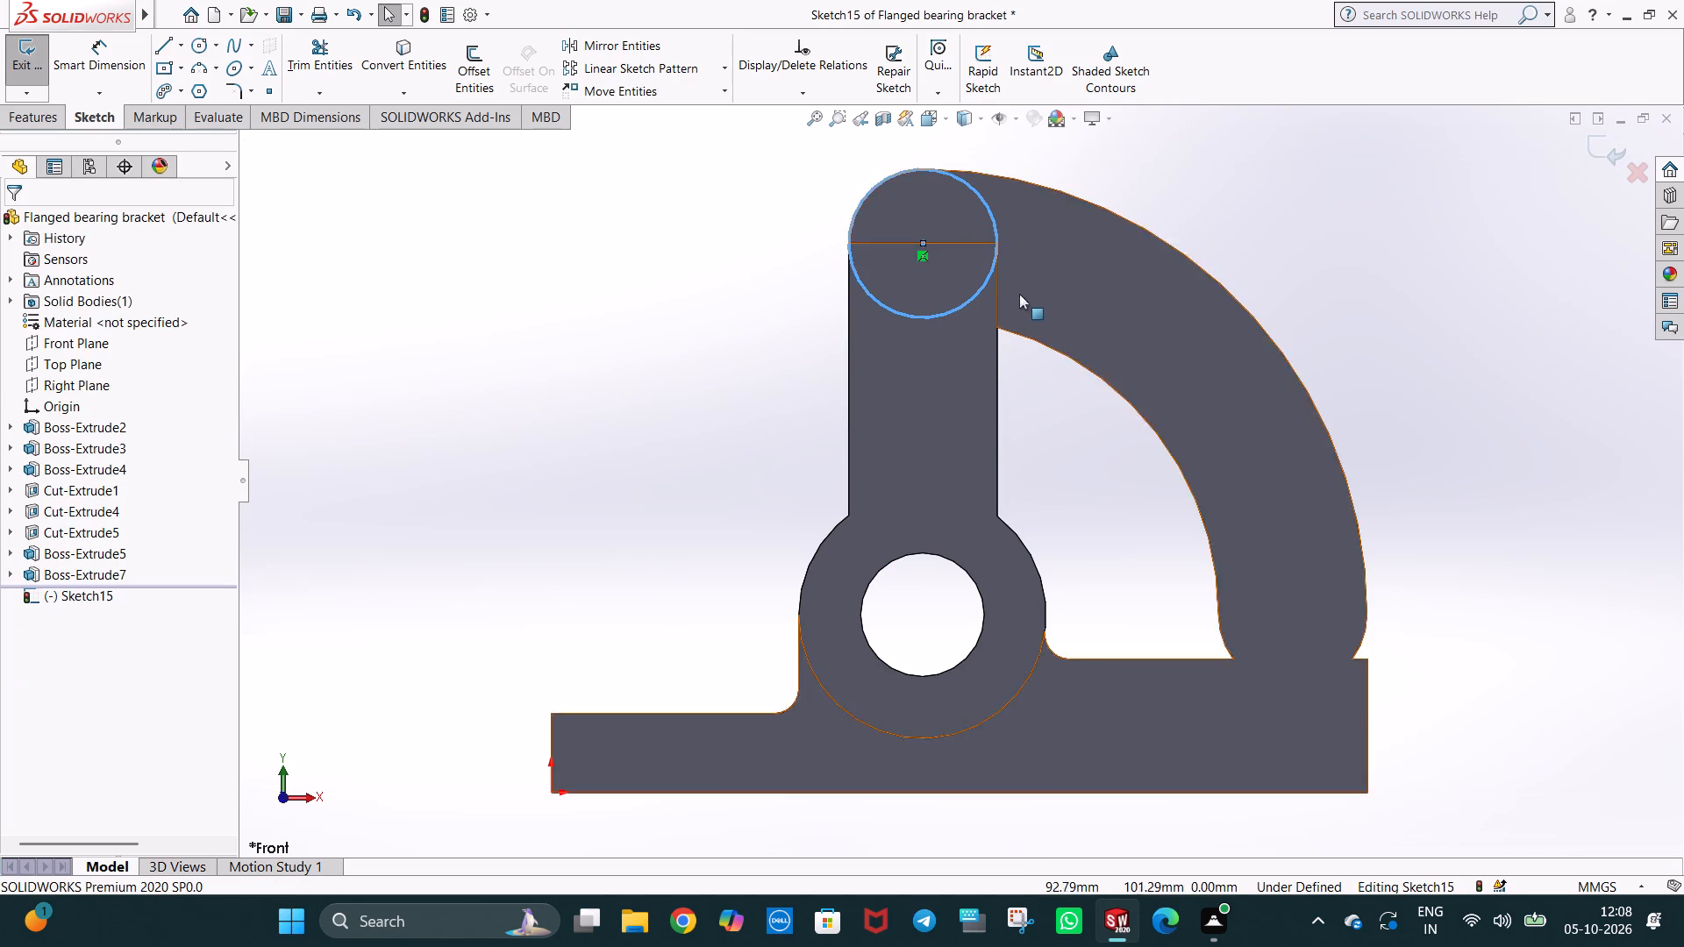
pyautogui.press('Escape')
pyautogui.click(1216, 231)
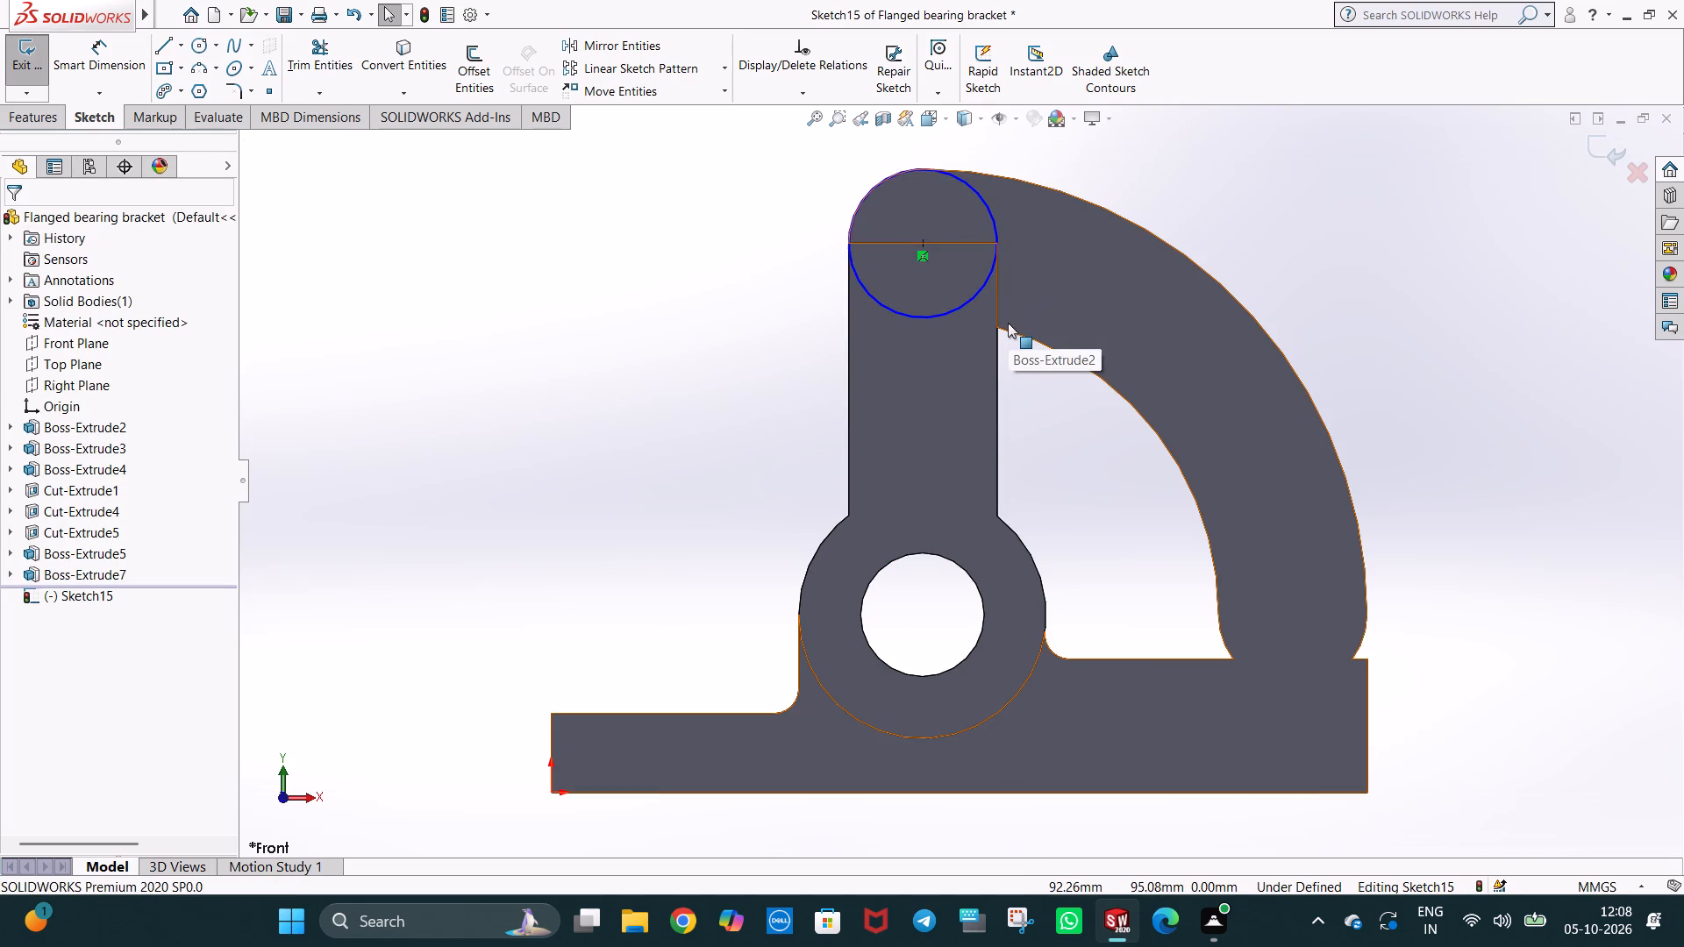
# Sketch connected lines from the circle's inner side down to the boss, across the upright's base, and up to the circle's opposite side.
pyautogui.click(165, 47)
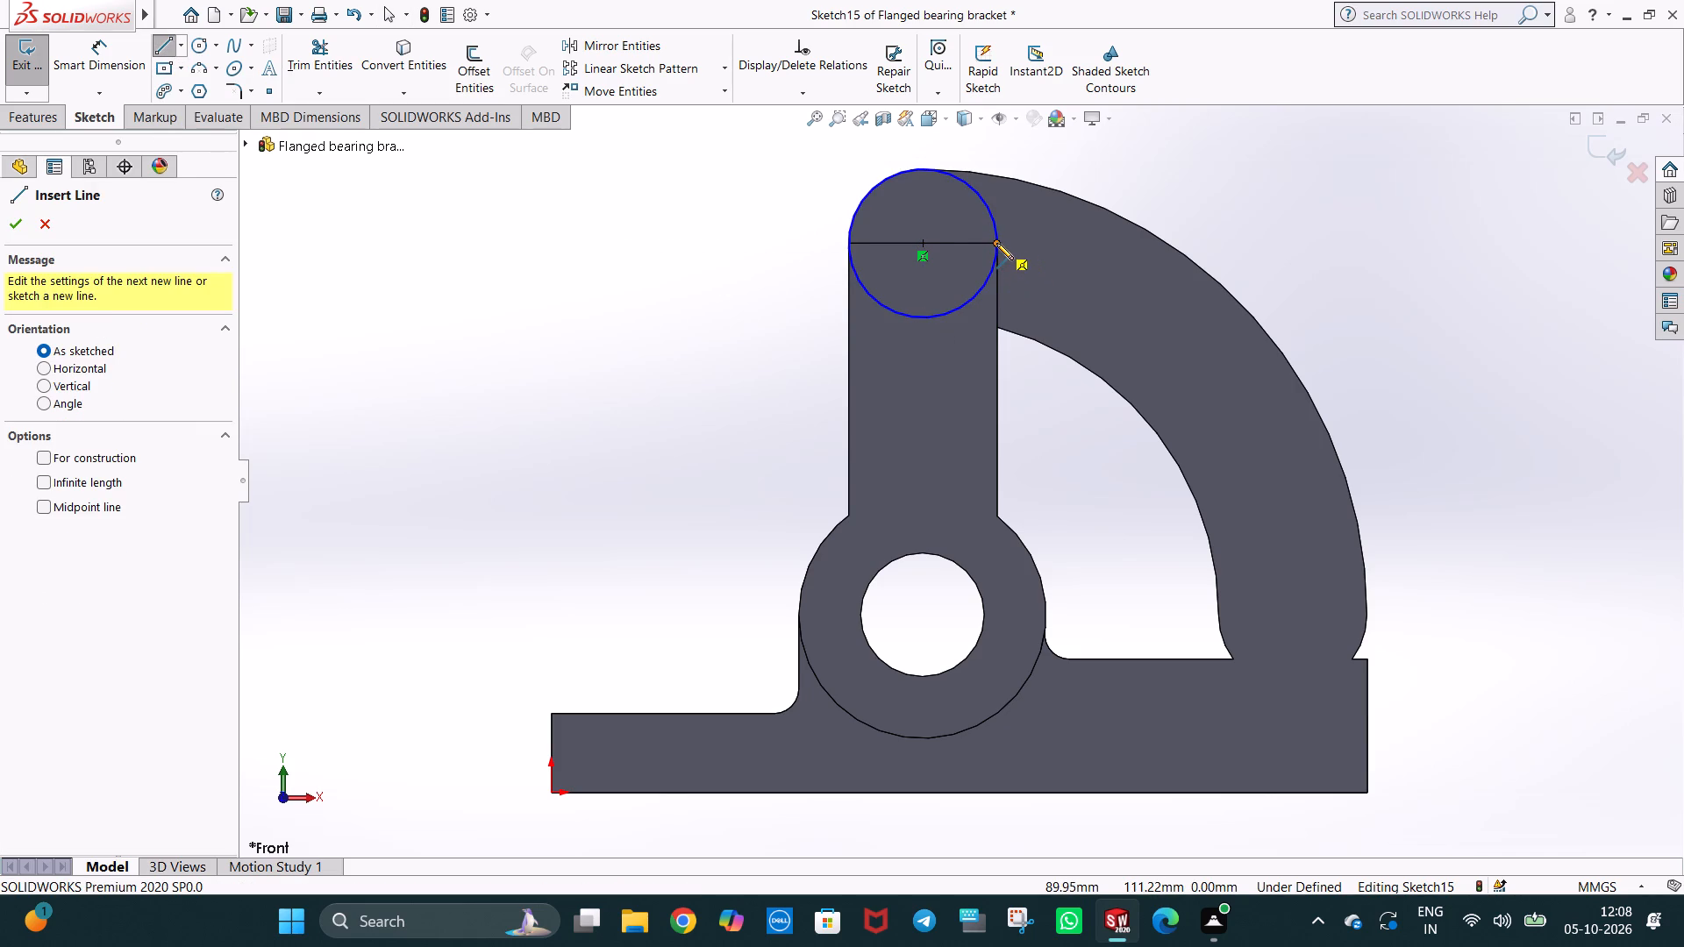
pyautogui.click(996, 243)
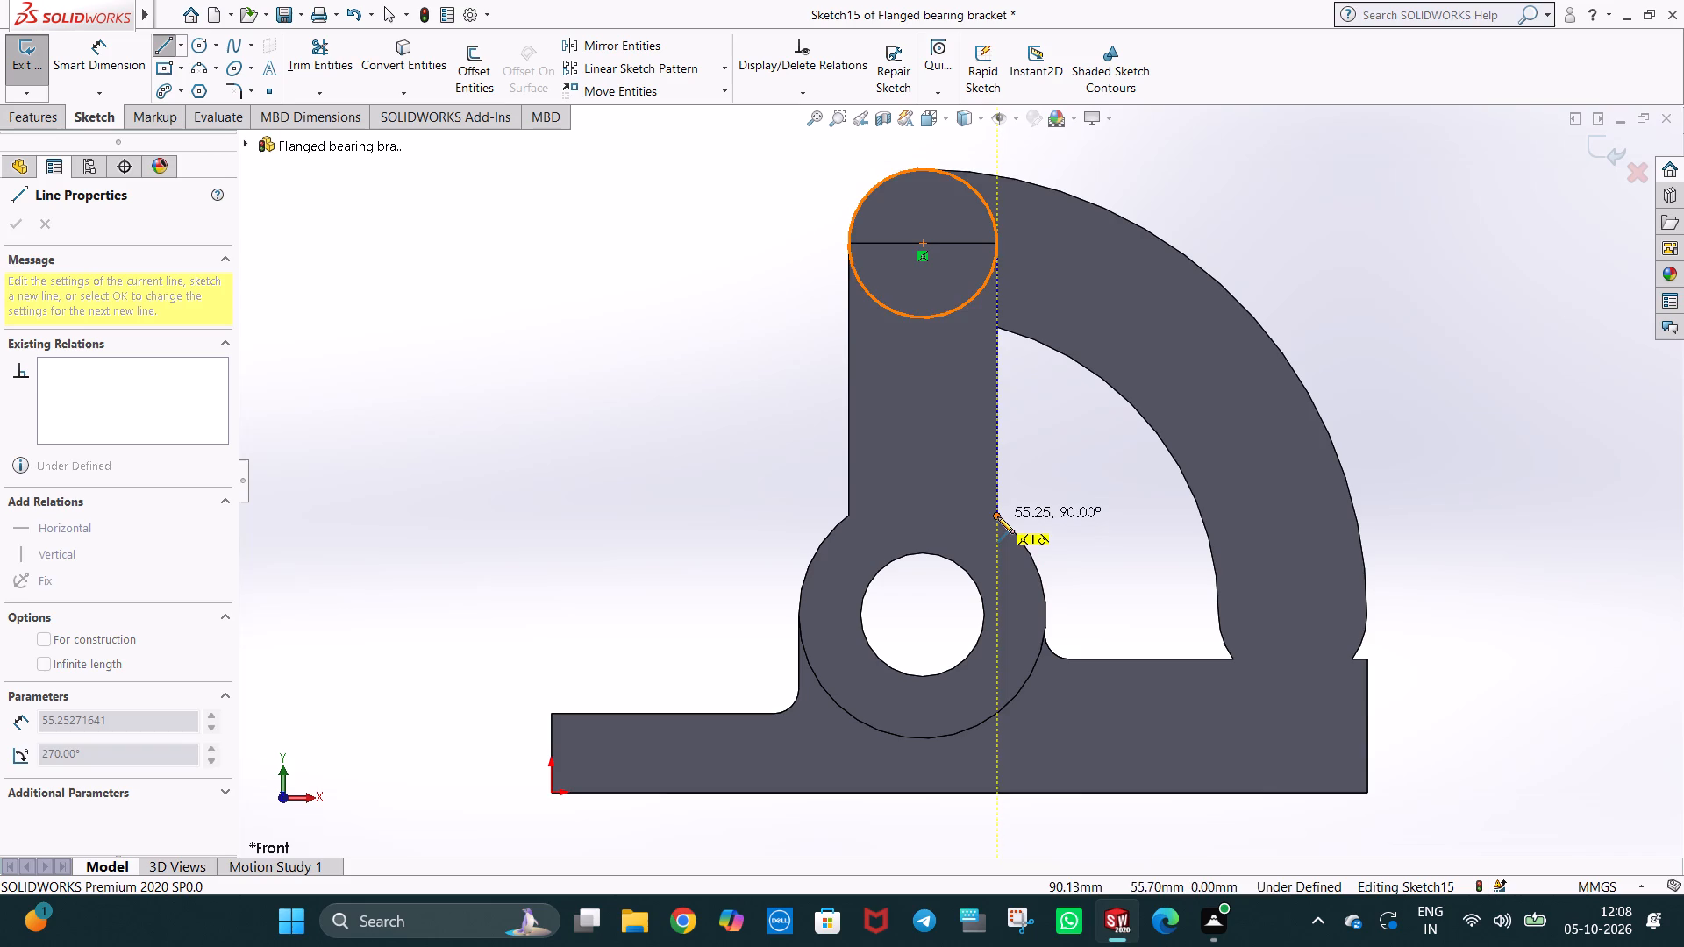
pyautogui.click(997, 516)
pyautogui.click(851, 515)
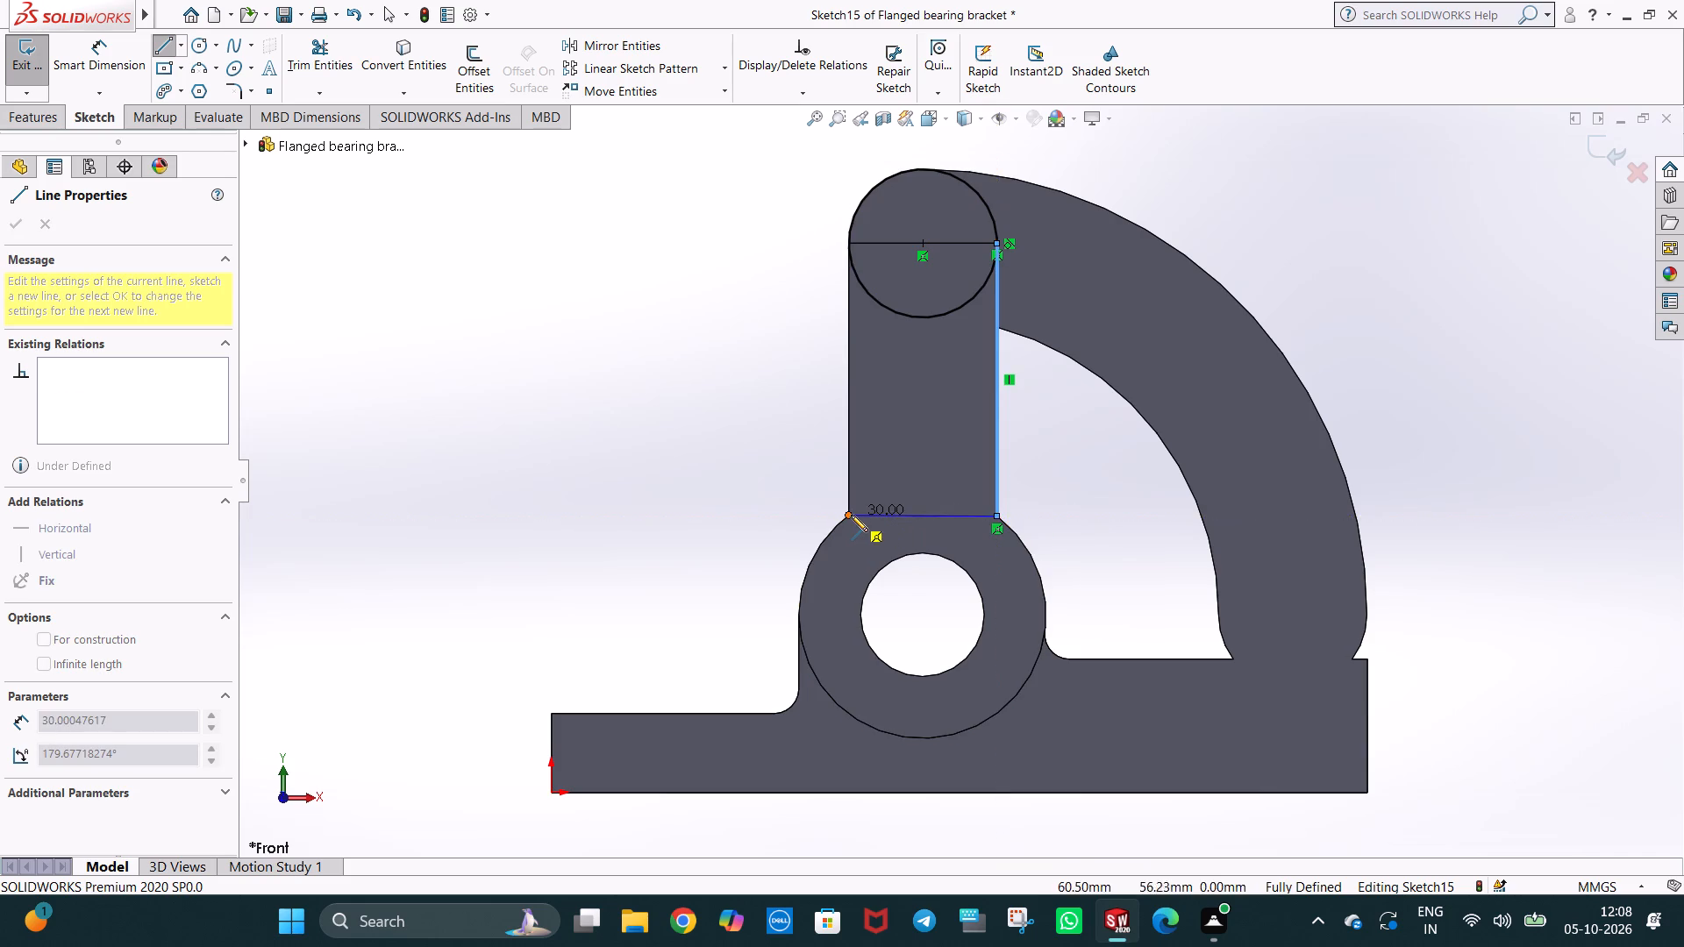
pyautogui.click(848, 245)
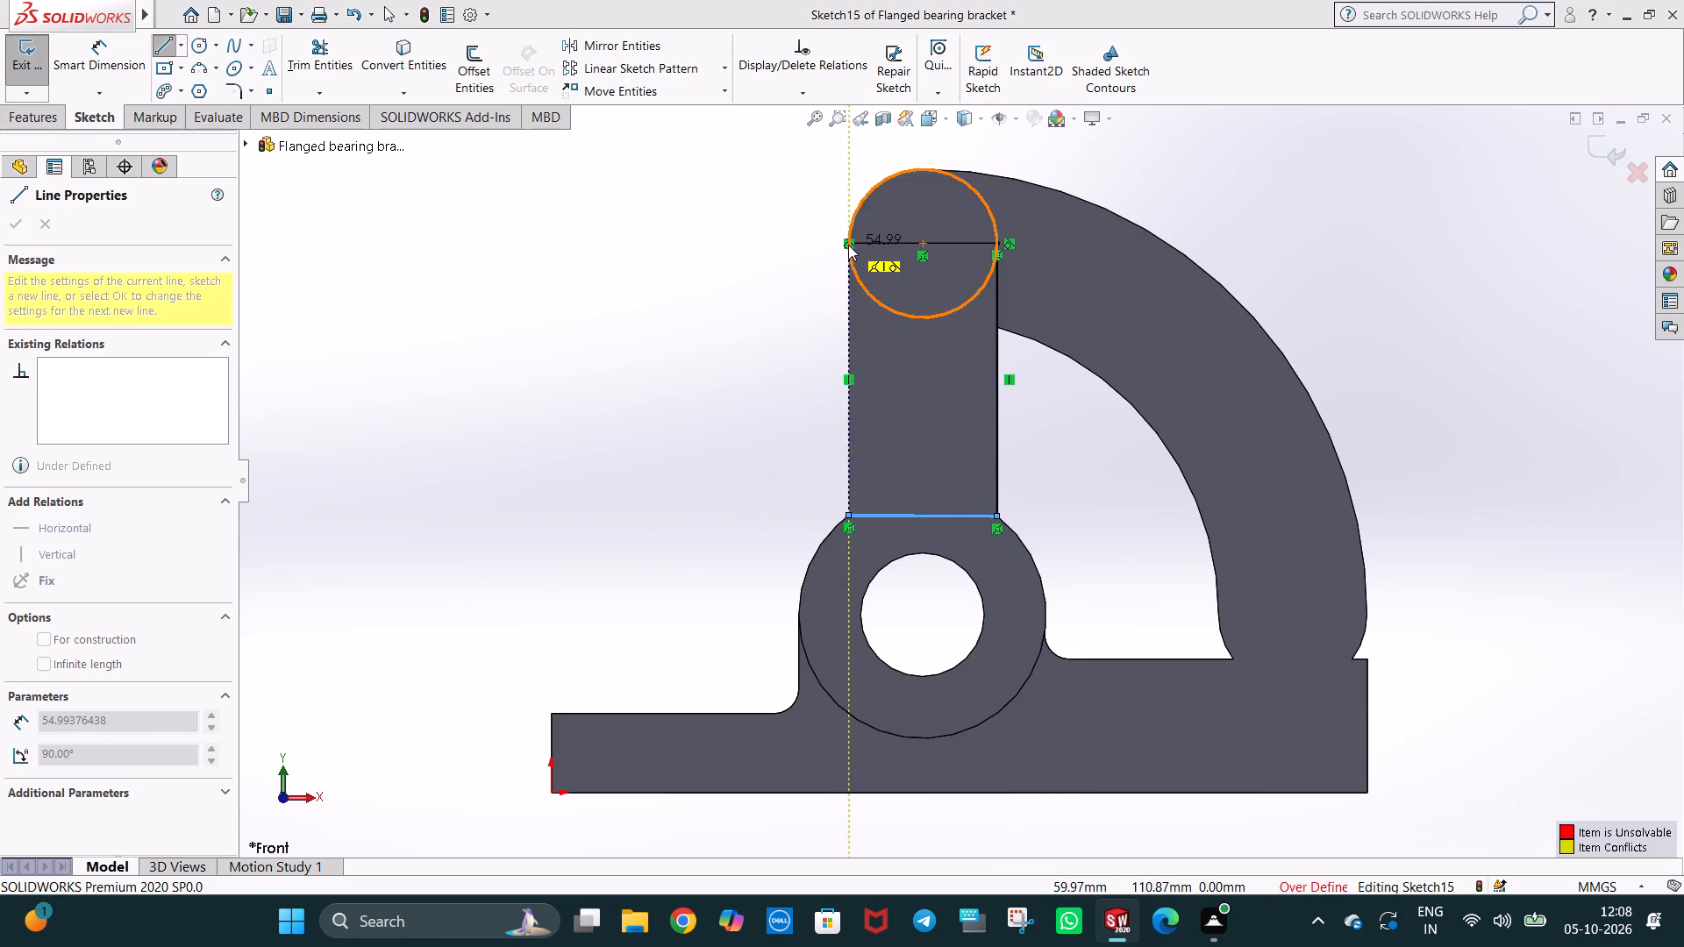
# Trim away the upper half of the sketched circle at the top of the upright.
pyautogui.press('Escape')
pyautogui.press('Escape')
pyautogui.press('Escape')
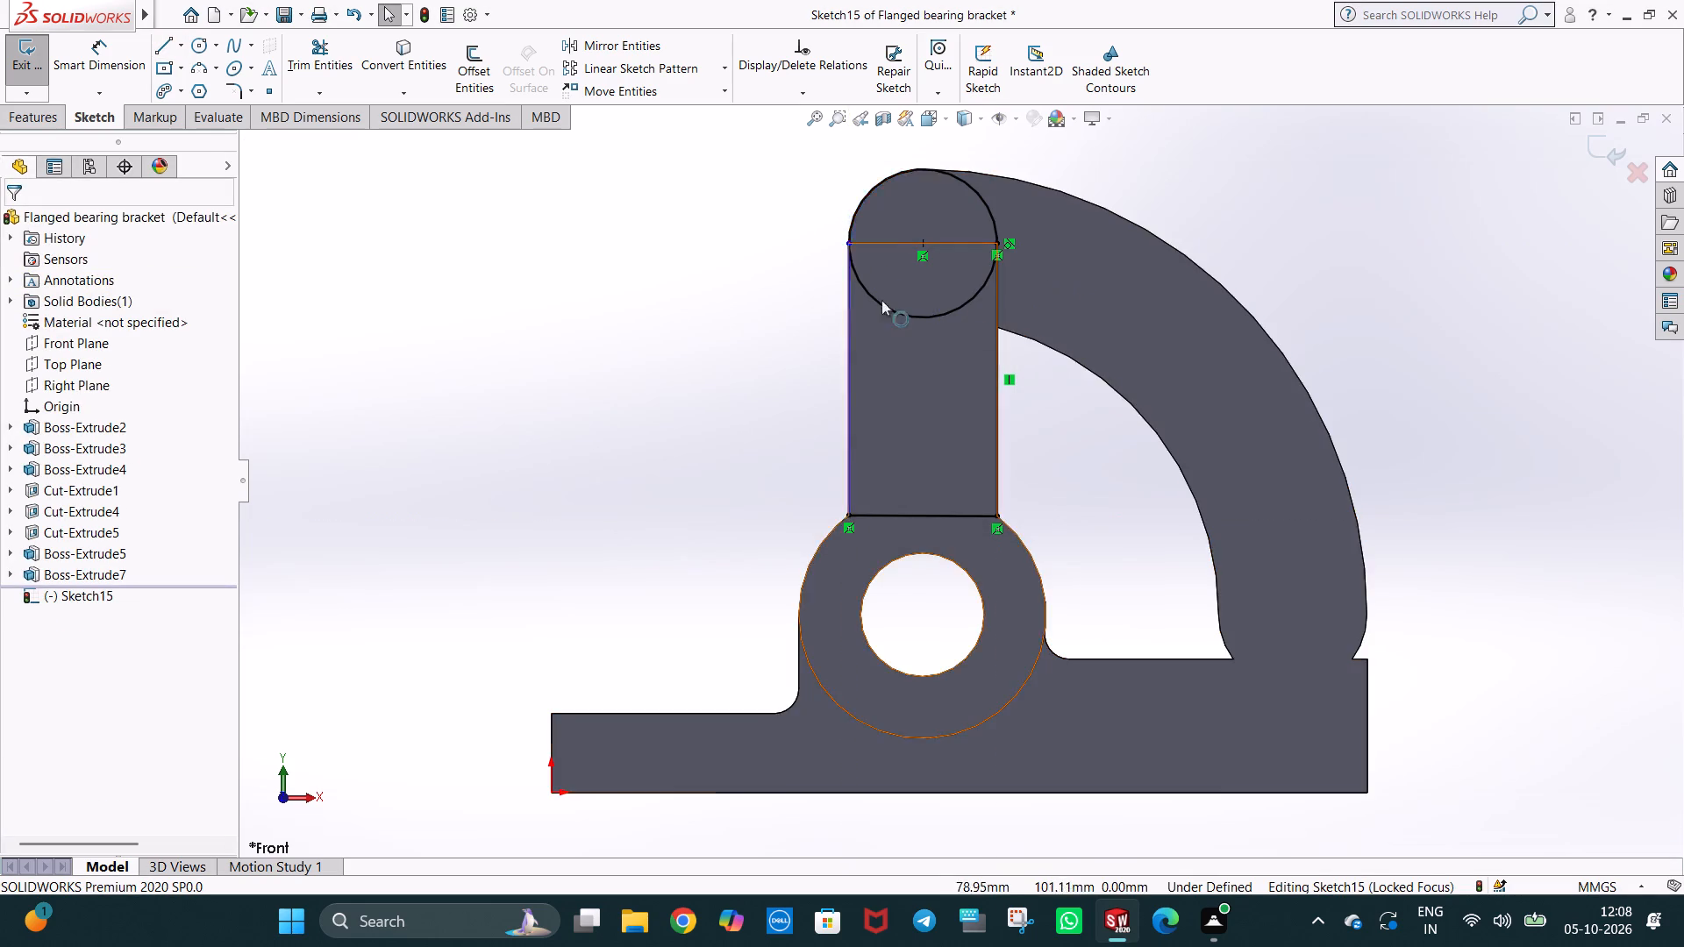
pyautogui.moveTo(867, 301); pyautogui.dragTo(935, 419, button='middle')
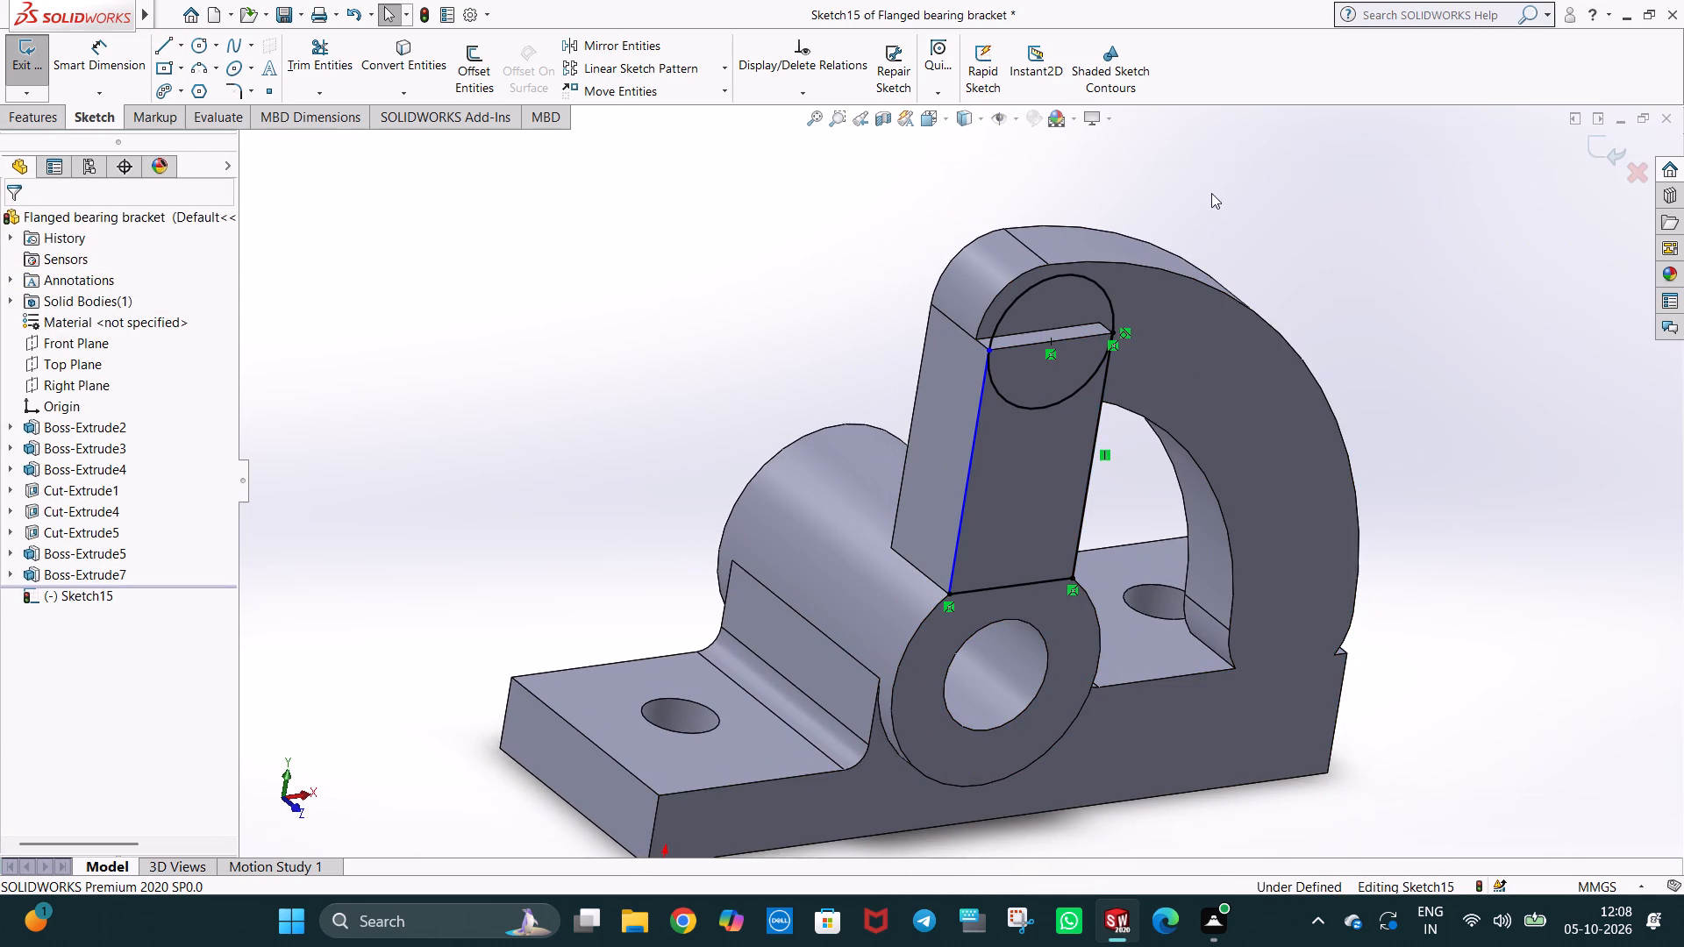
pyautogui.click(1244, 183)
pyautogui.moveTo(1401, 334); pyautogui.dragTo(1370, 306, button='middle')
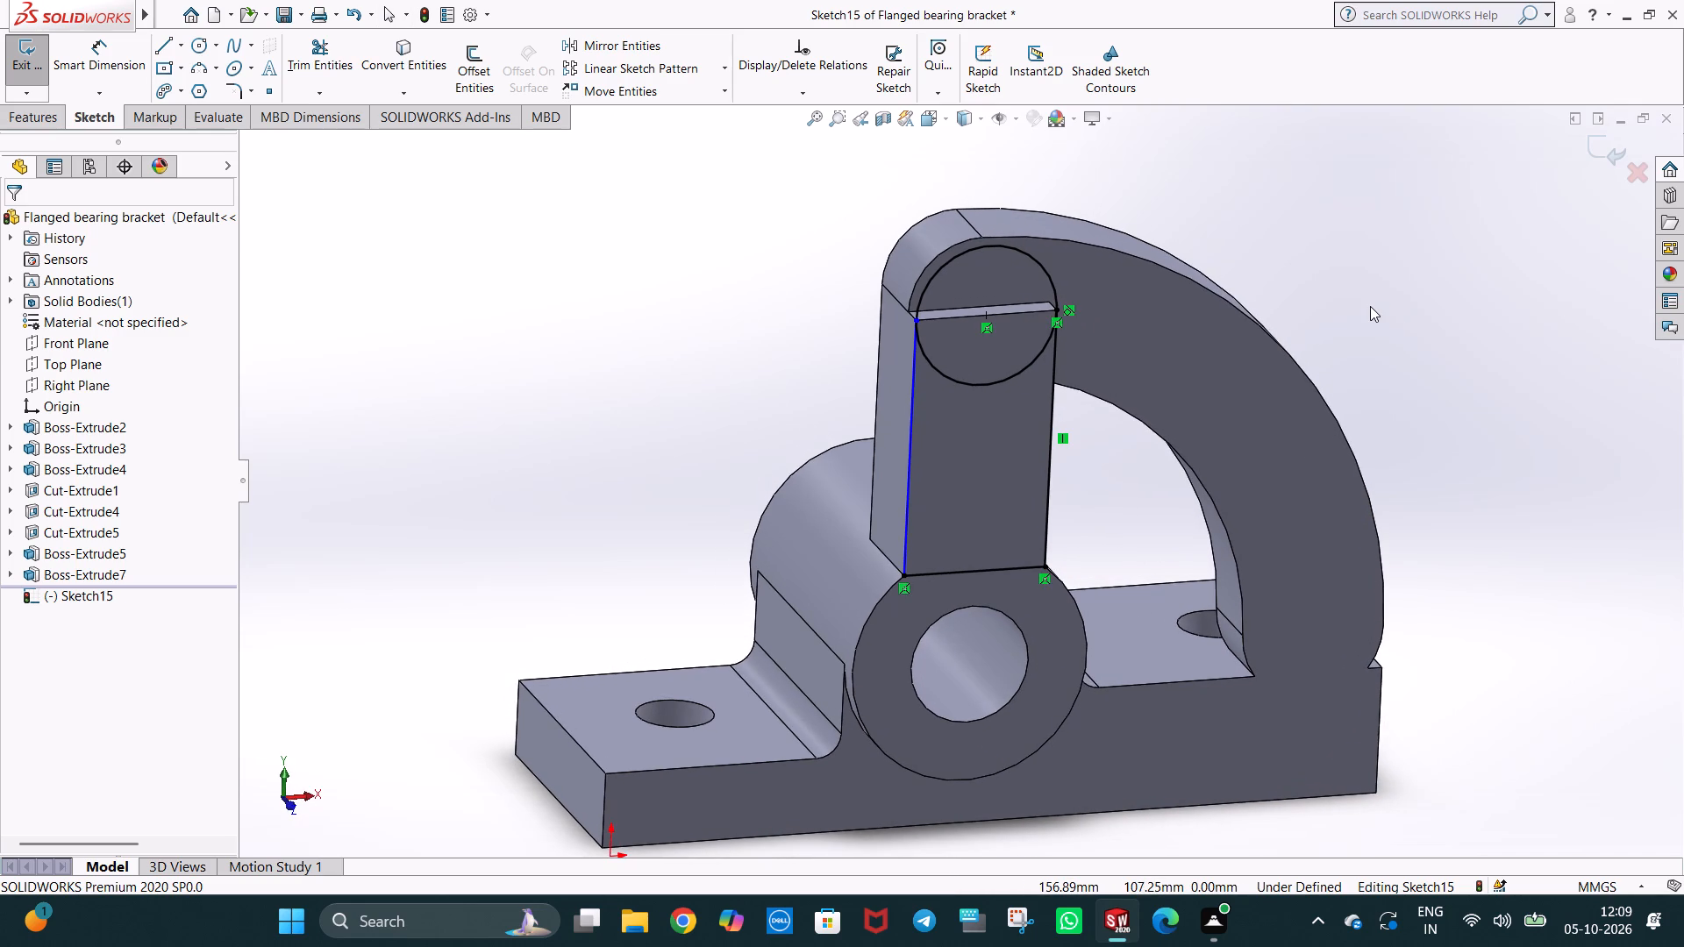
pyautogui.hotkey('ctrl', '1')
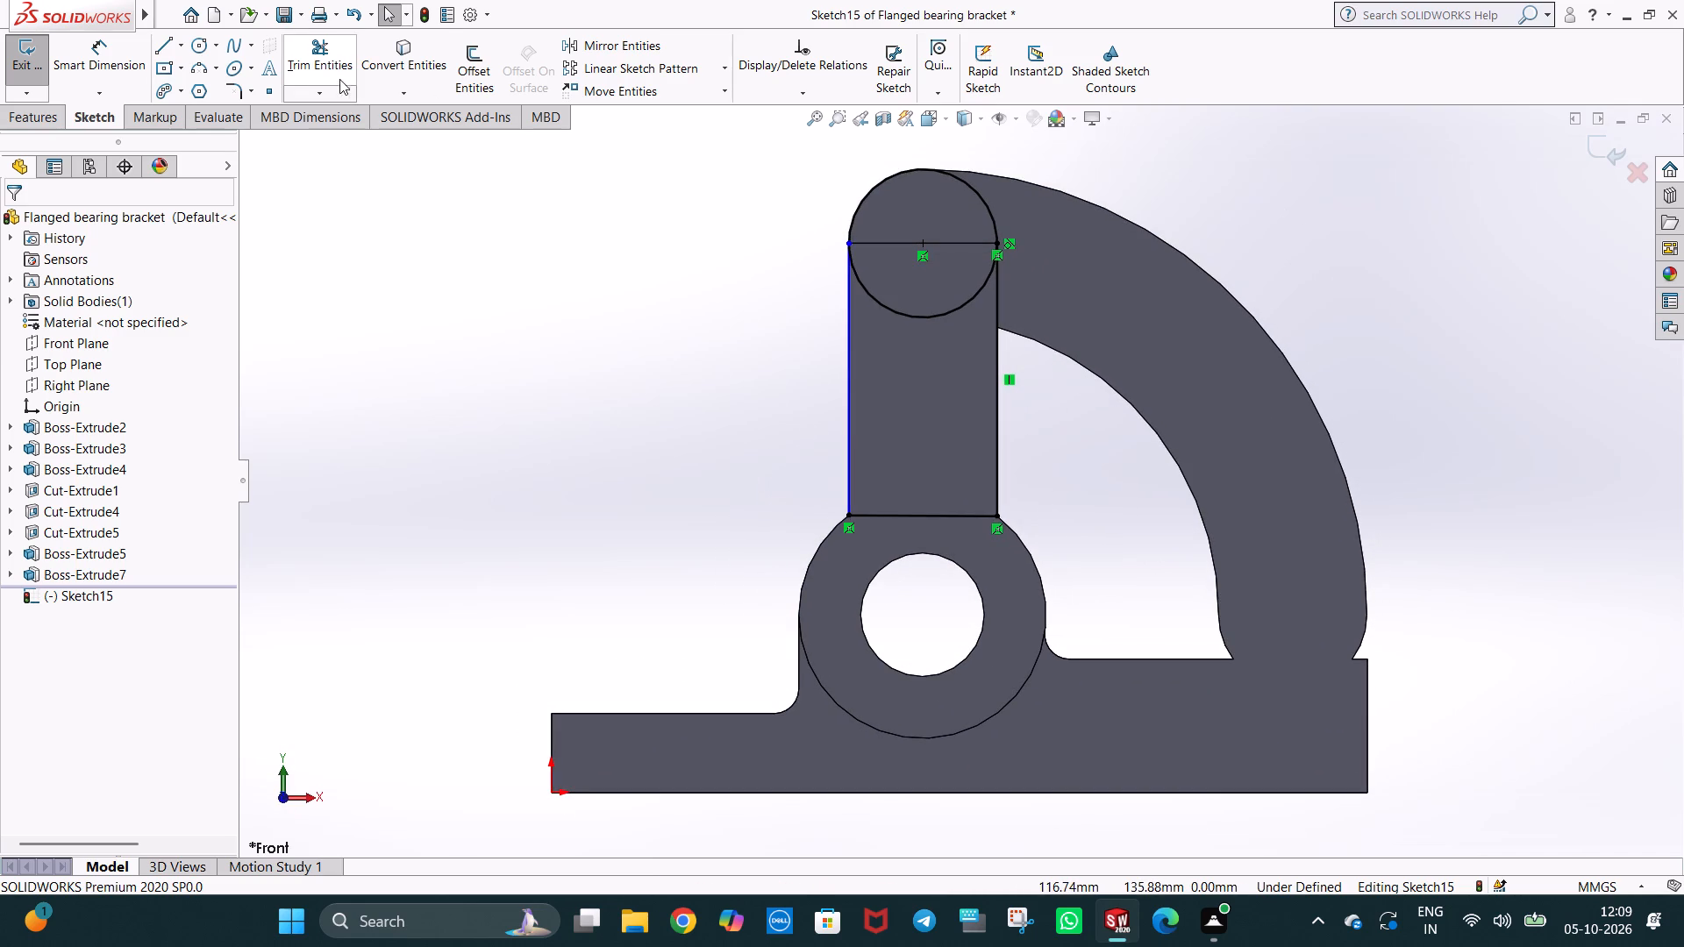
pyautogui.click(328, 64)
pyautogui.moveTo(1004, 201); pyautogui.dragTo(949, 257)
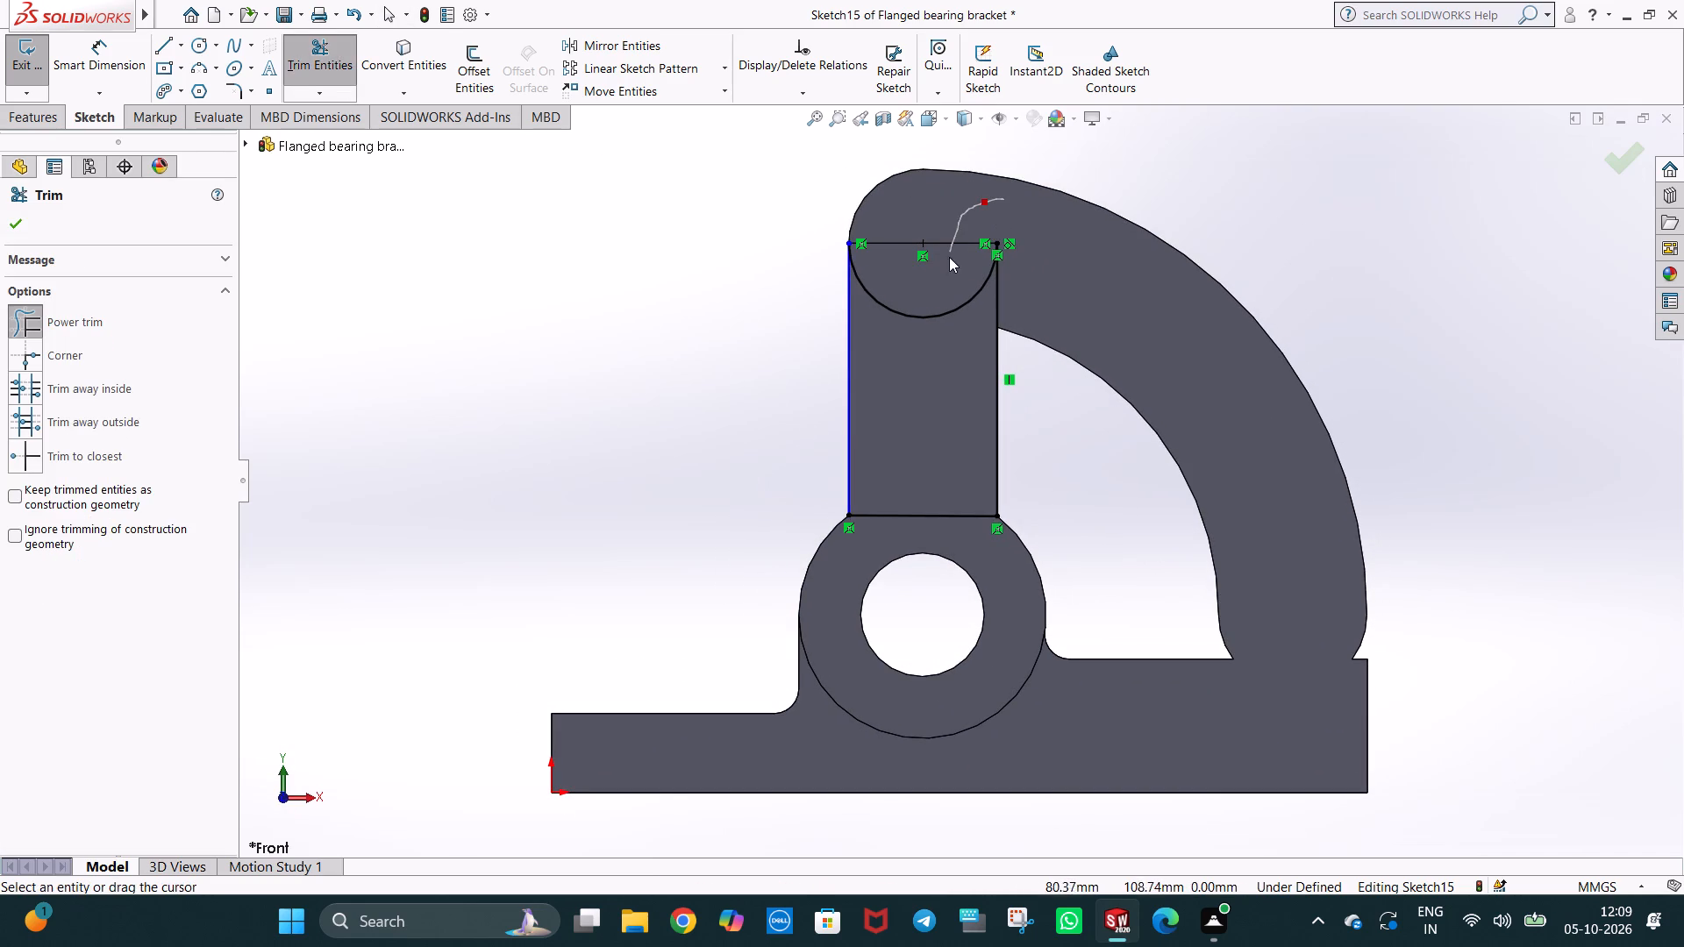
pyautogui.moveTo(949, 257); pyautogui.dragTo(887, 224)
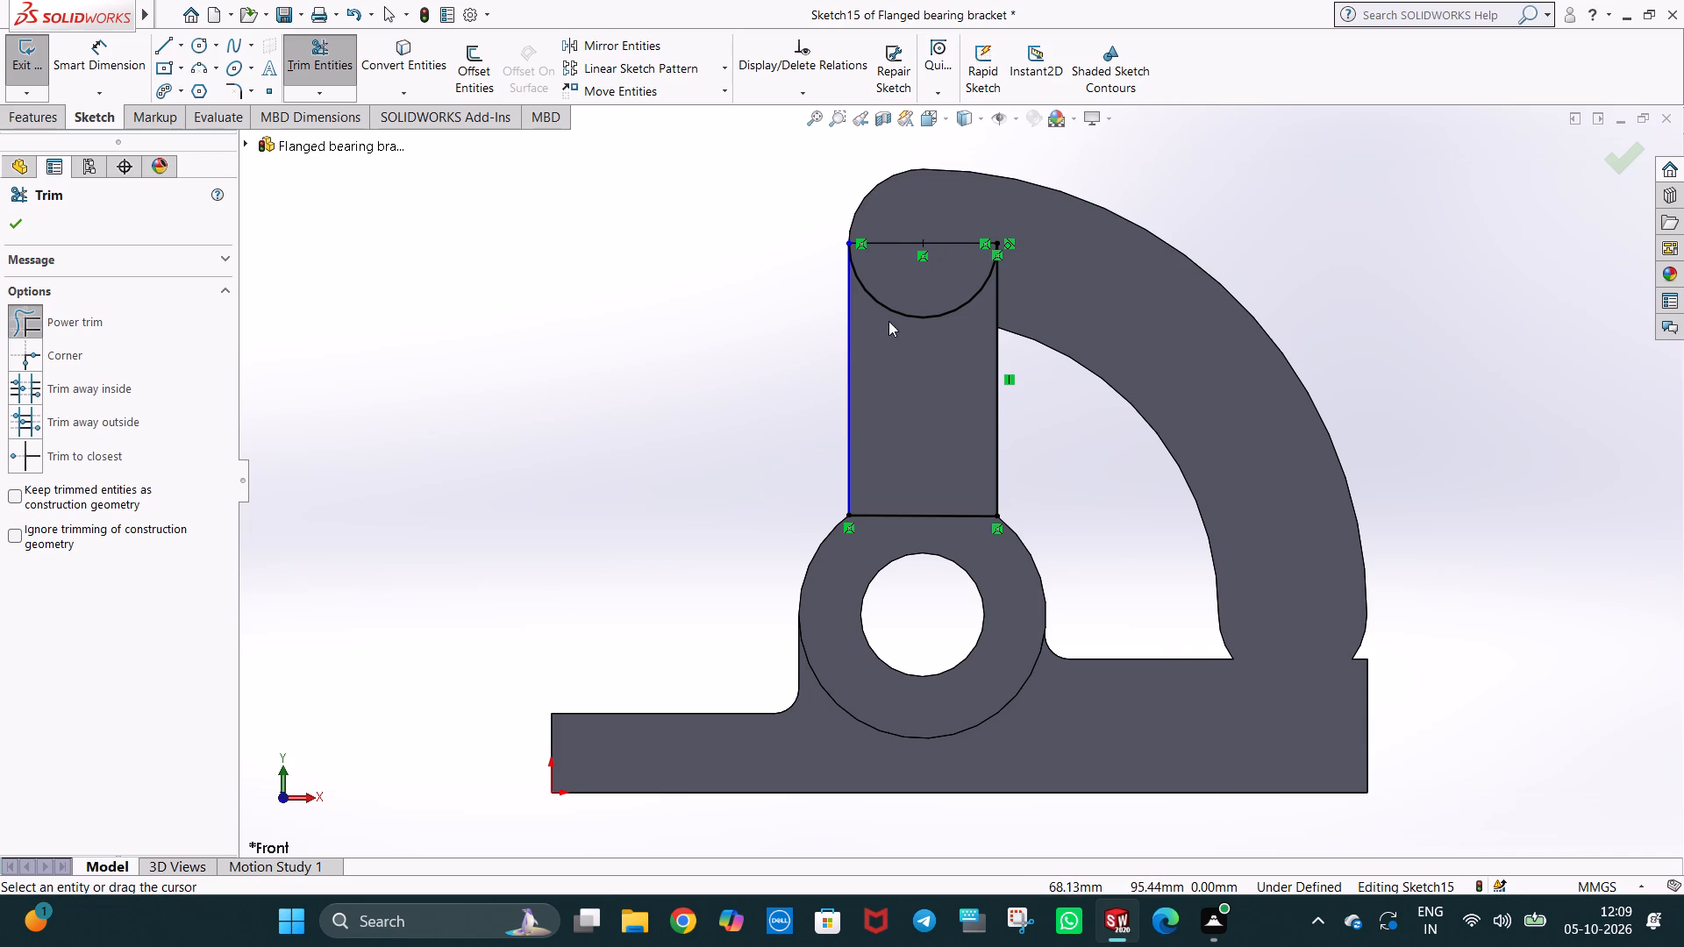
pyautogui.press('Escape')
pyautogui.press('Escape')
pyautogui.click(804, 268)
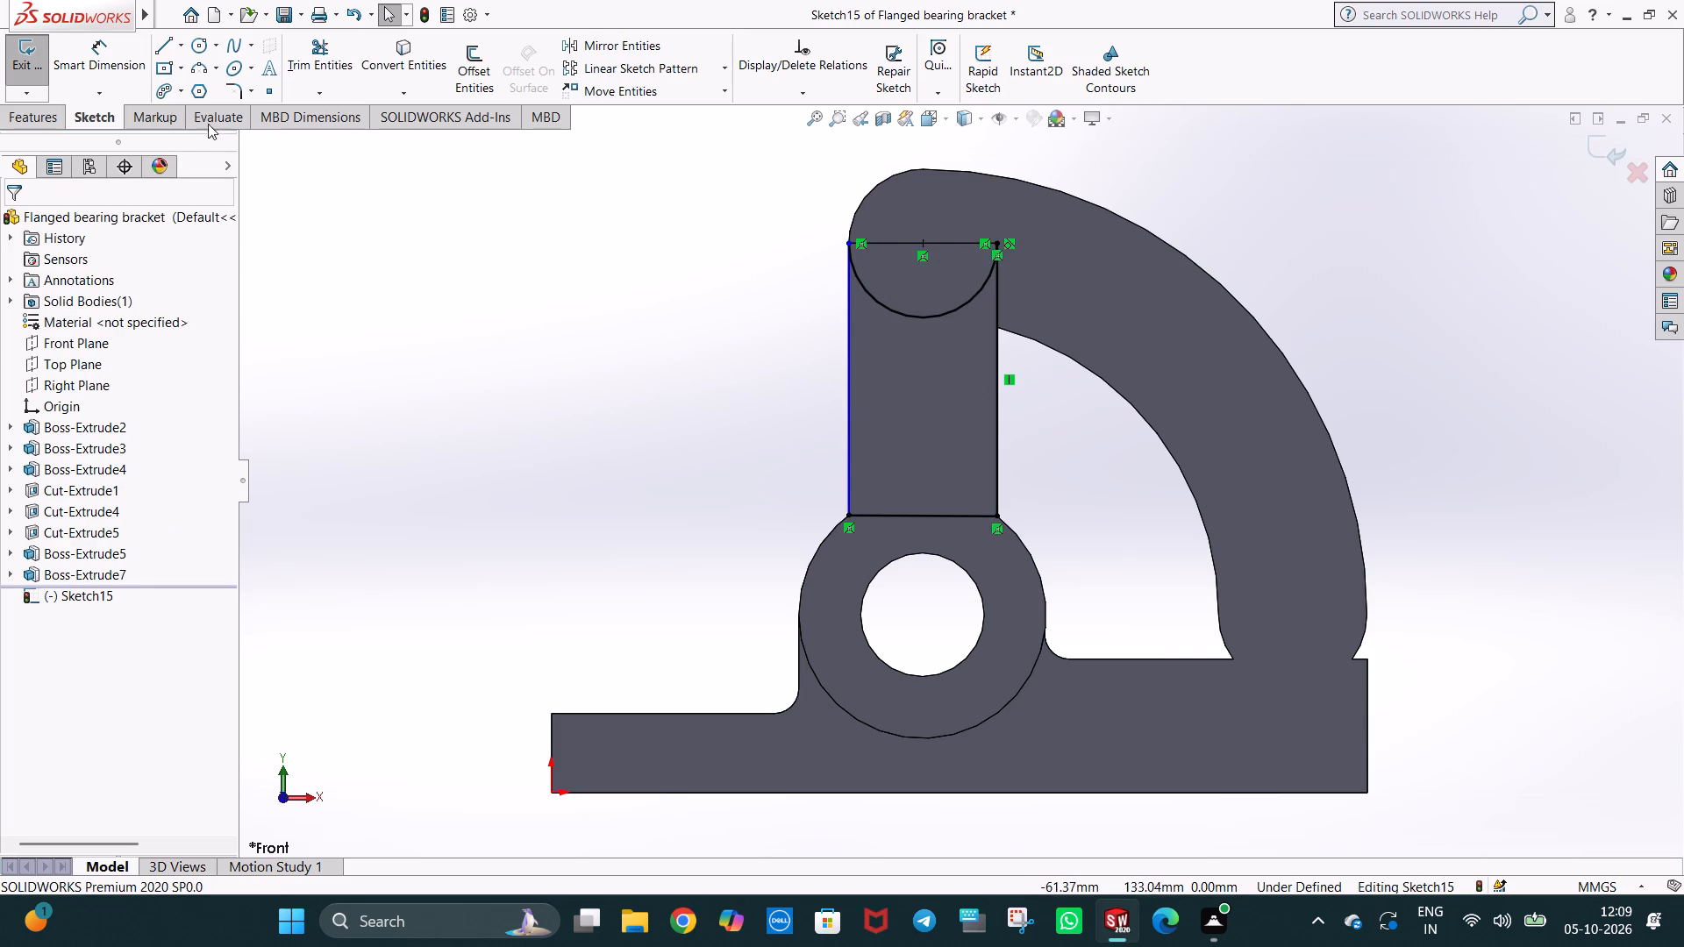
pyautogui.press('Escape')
# Dimension the profile's outer vertical line, on the side away from the curved arm, to 55 mm.
pyautogui.click(126, 61)
pyautogui.click(845, 325)
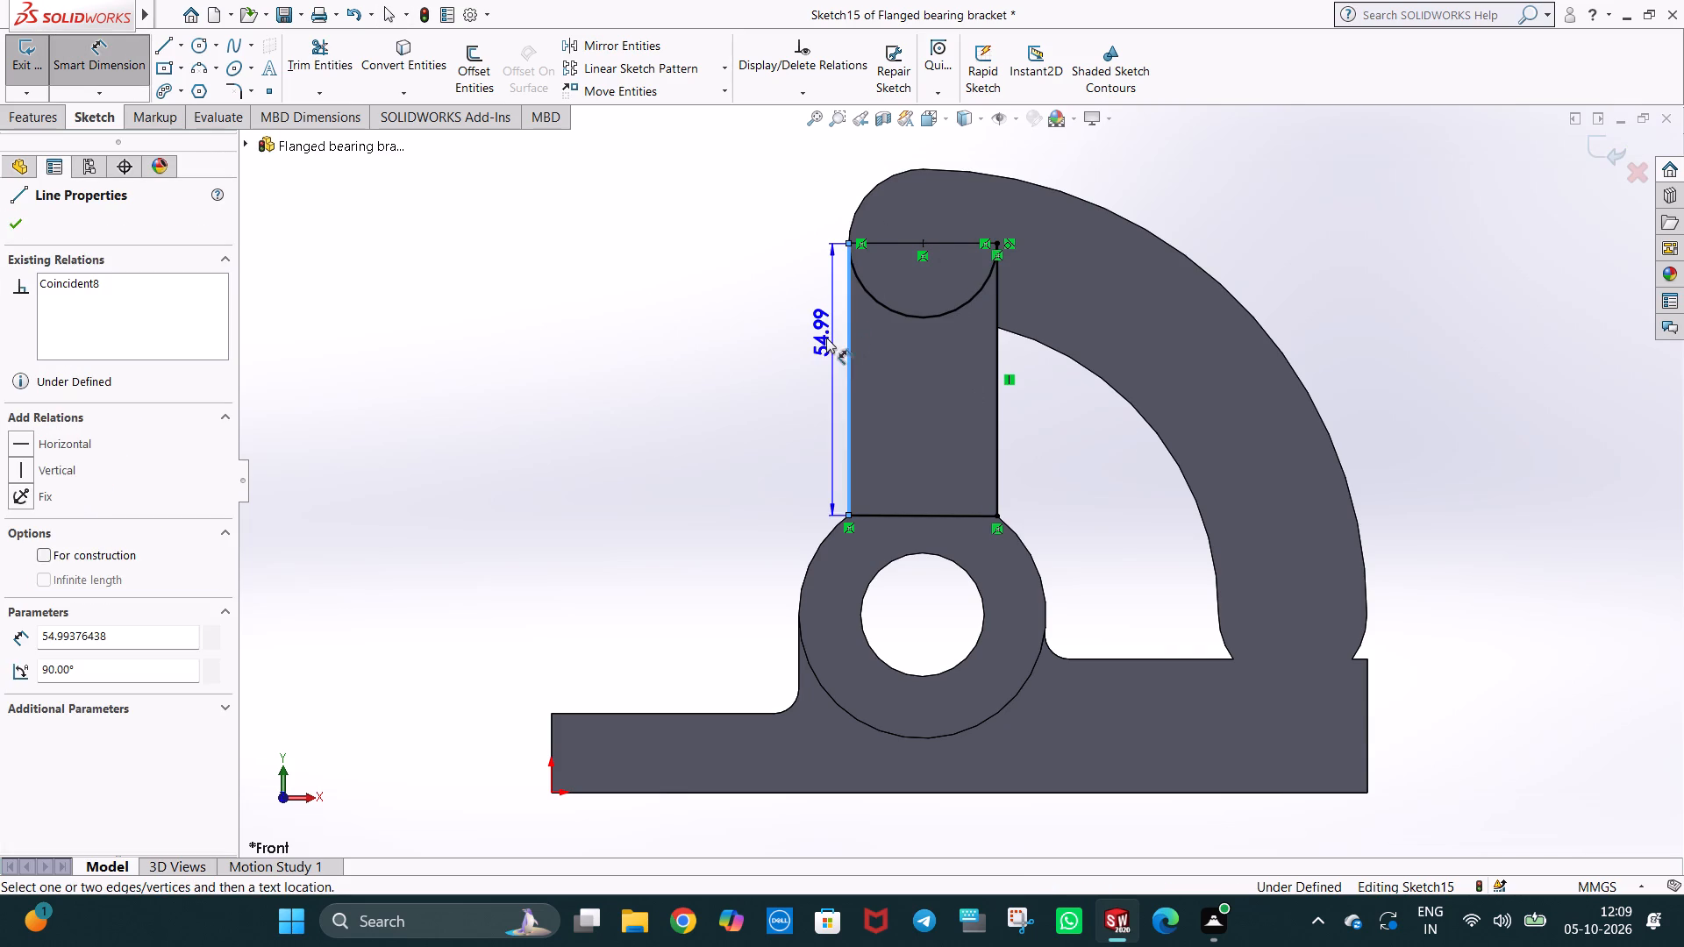
pyautogui.click(822, 357)
pyautogui.click(747, 332)
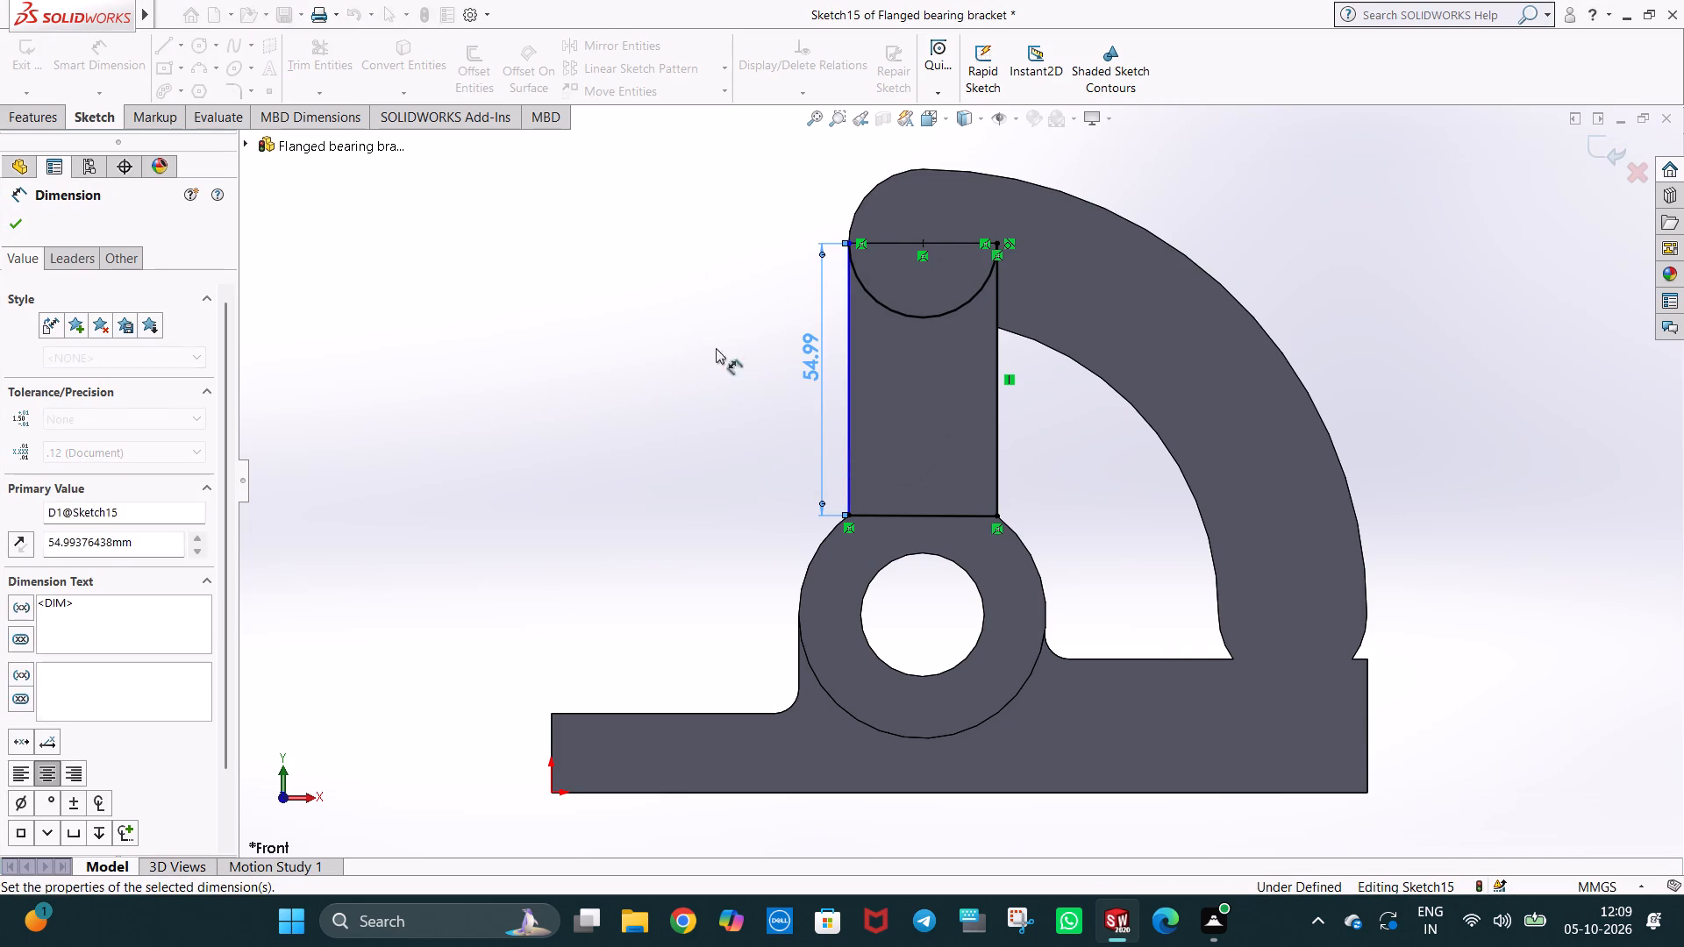
pyautogui.click(672, 372)
pyautogui.doubleClick(810, 347)
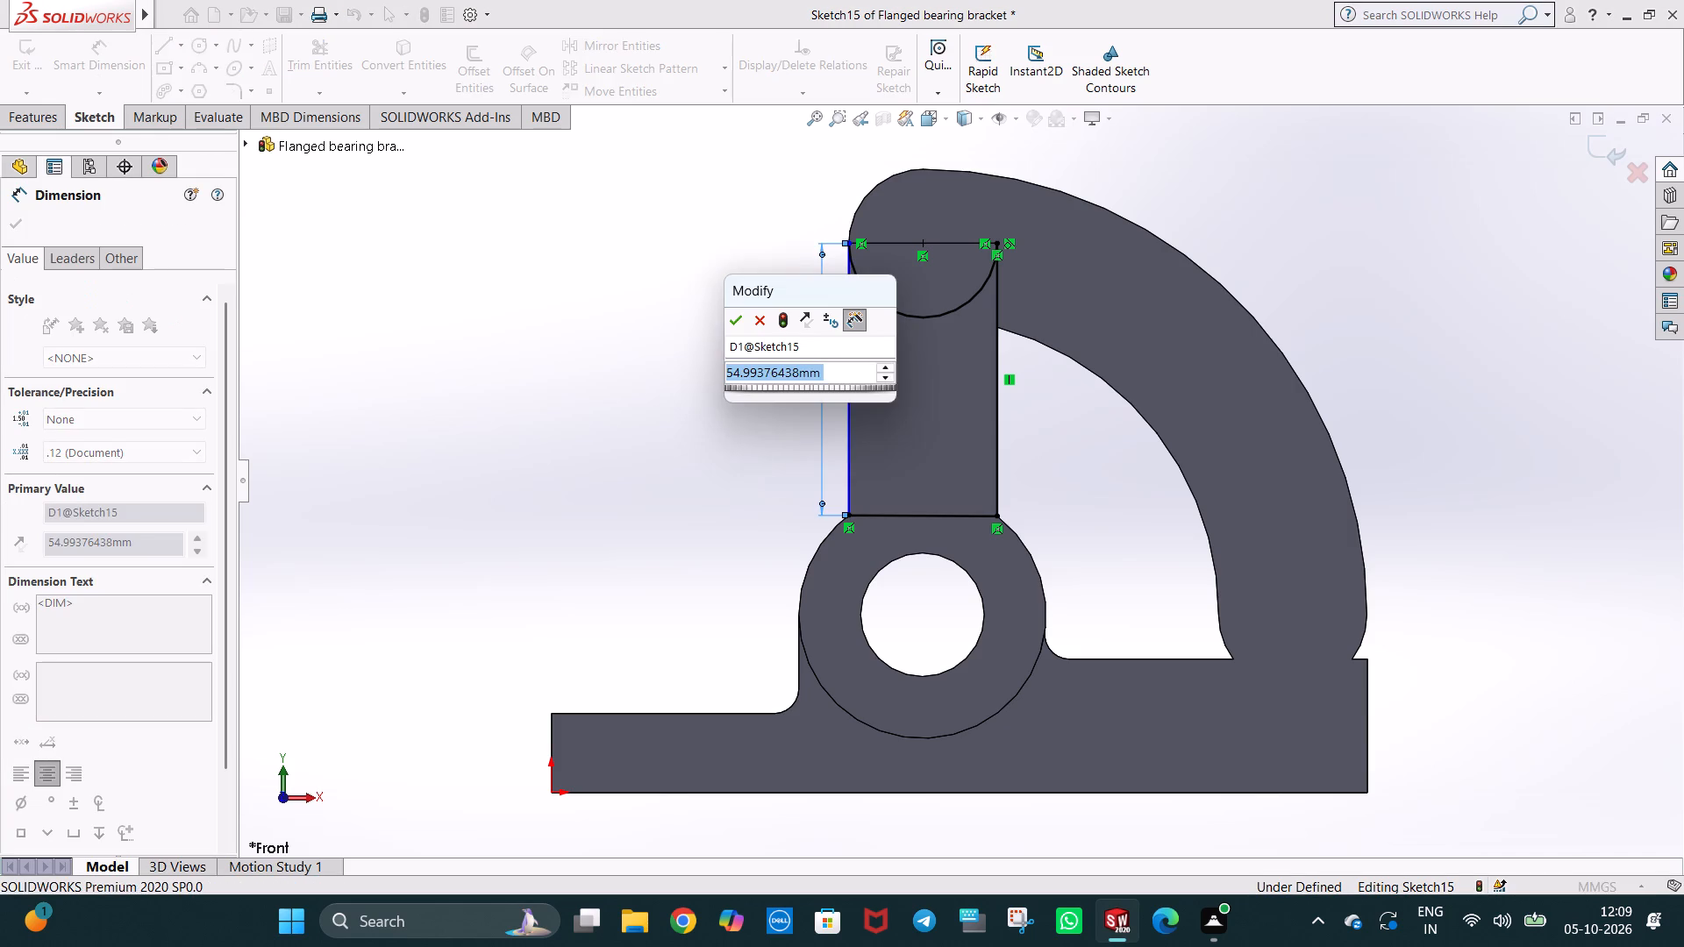
pyautogui.write('55')
pyautogui.press('Return')
pyautogui.click(791, 345)
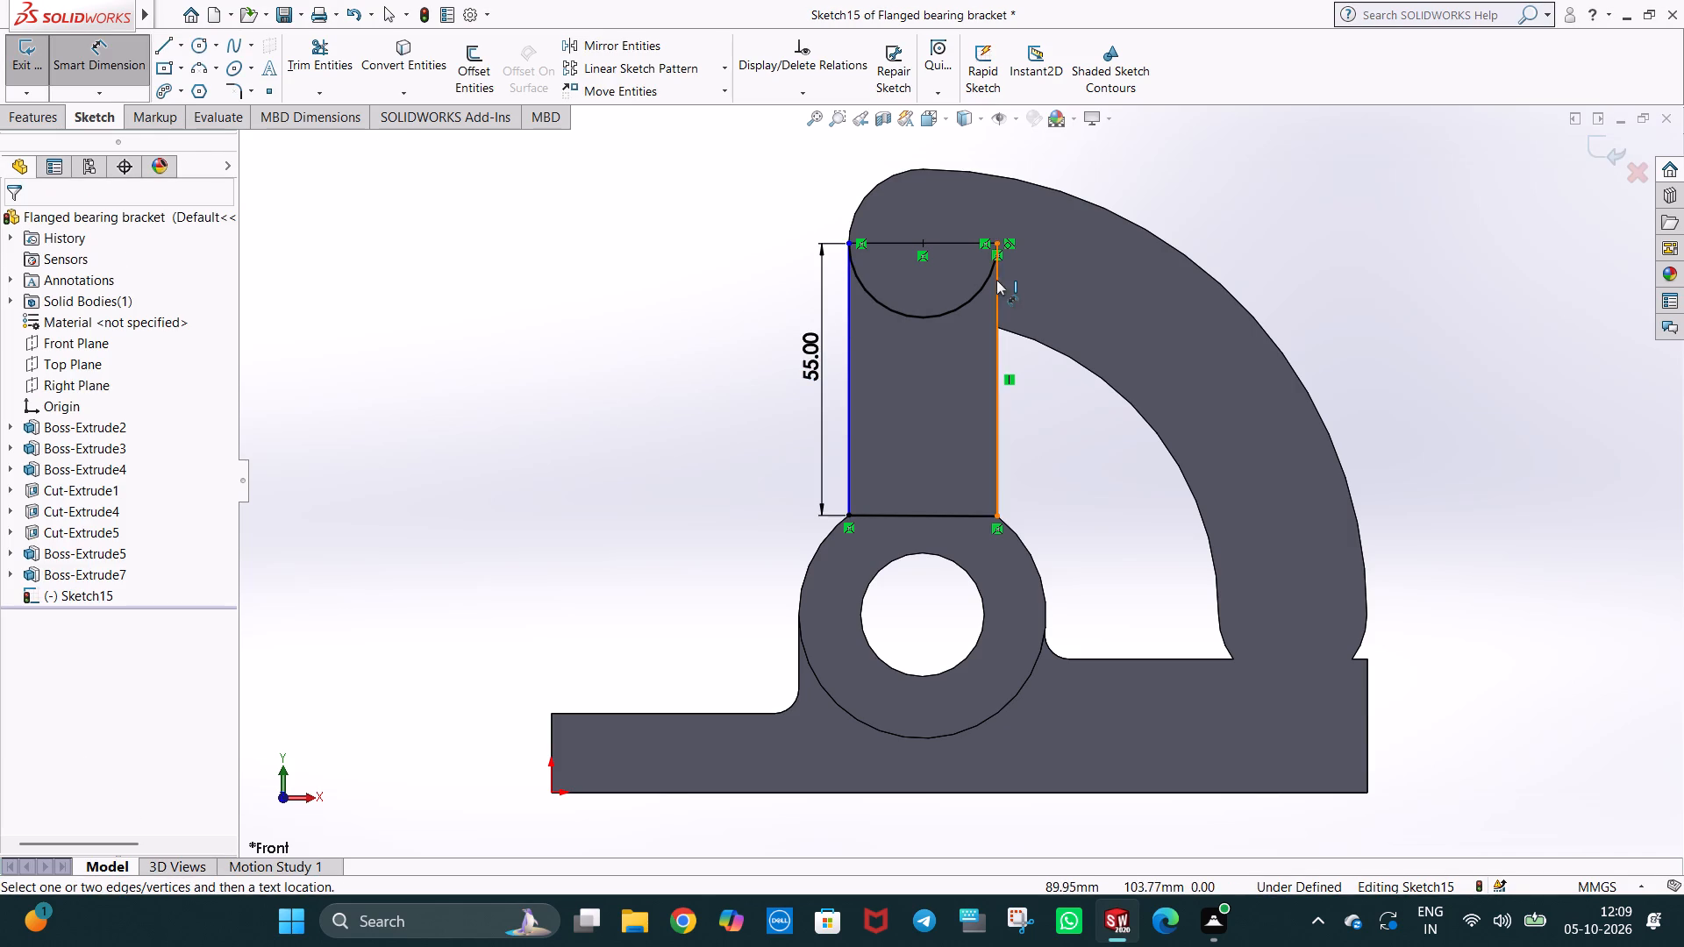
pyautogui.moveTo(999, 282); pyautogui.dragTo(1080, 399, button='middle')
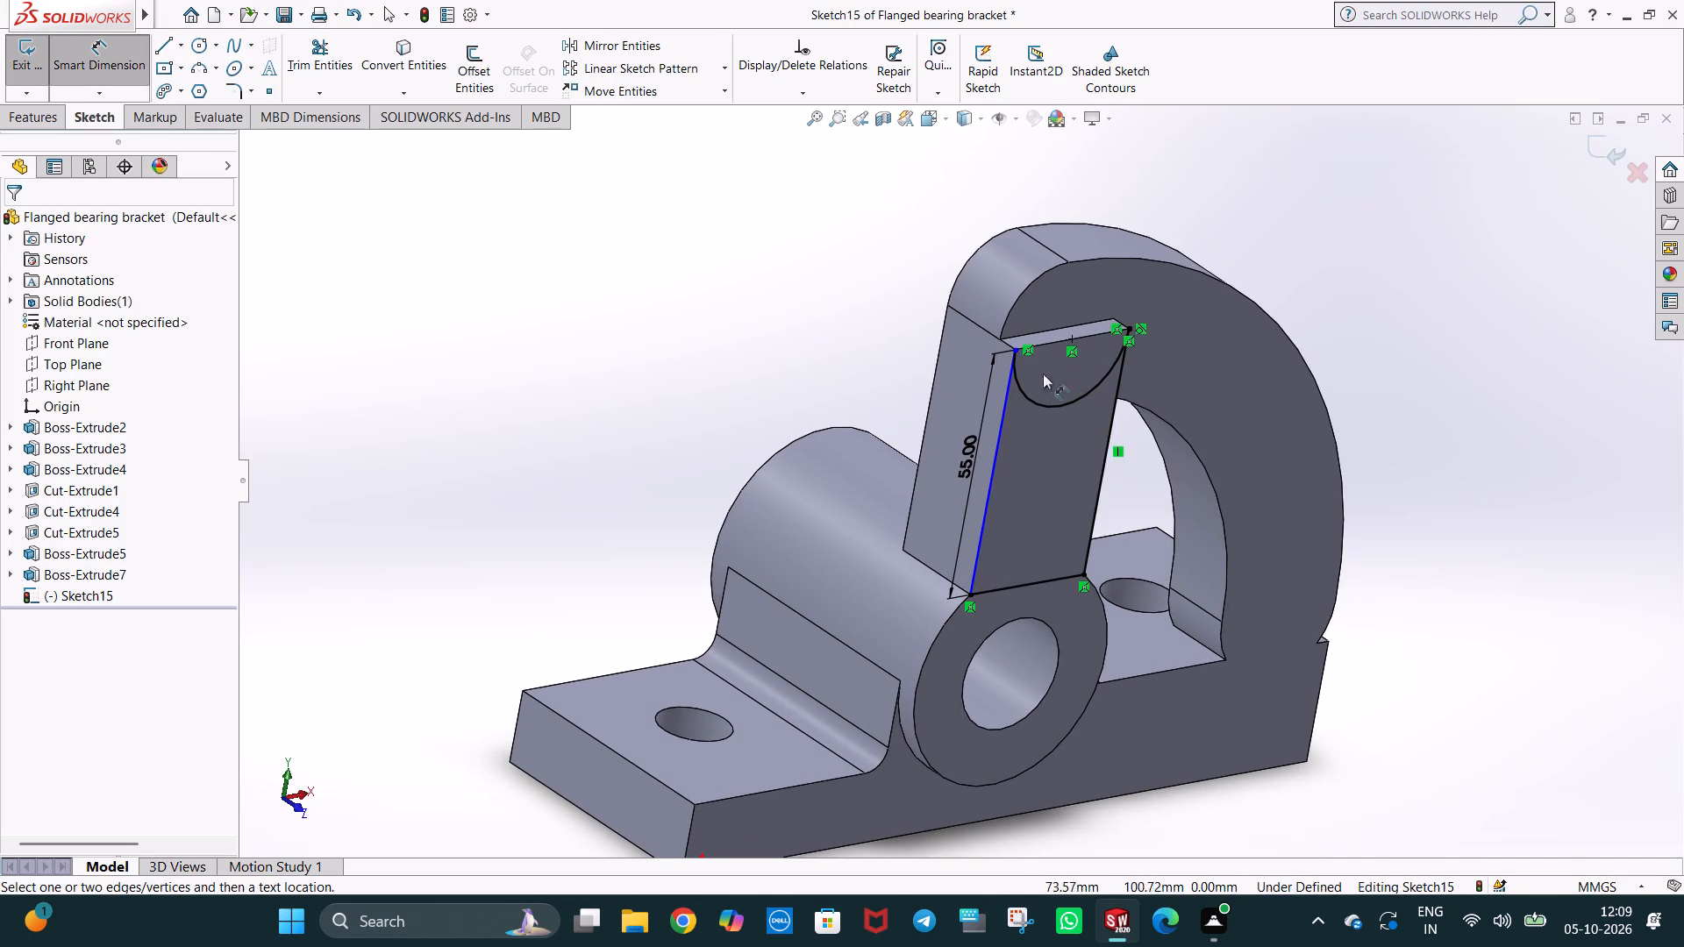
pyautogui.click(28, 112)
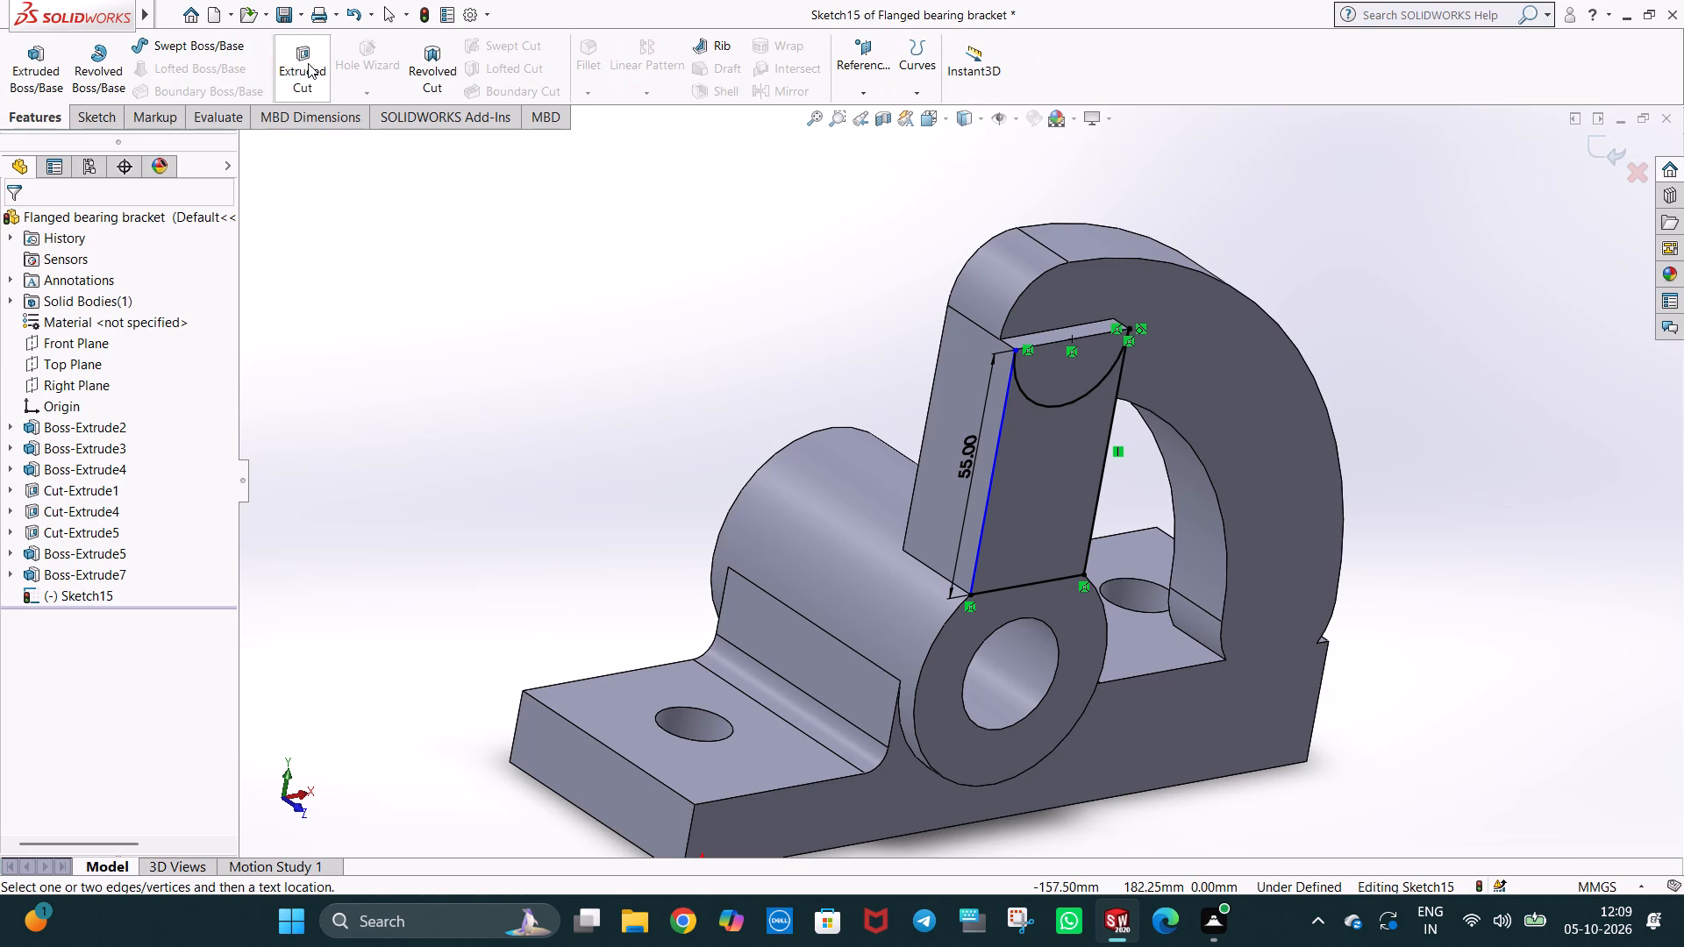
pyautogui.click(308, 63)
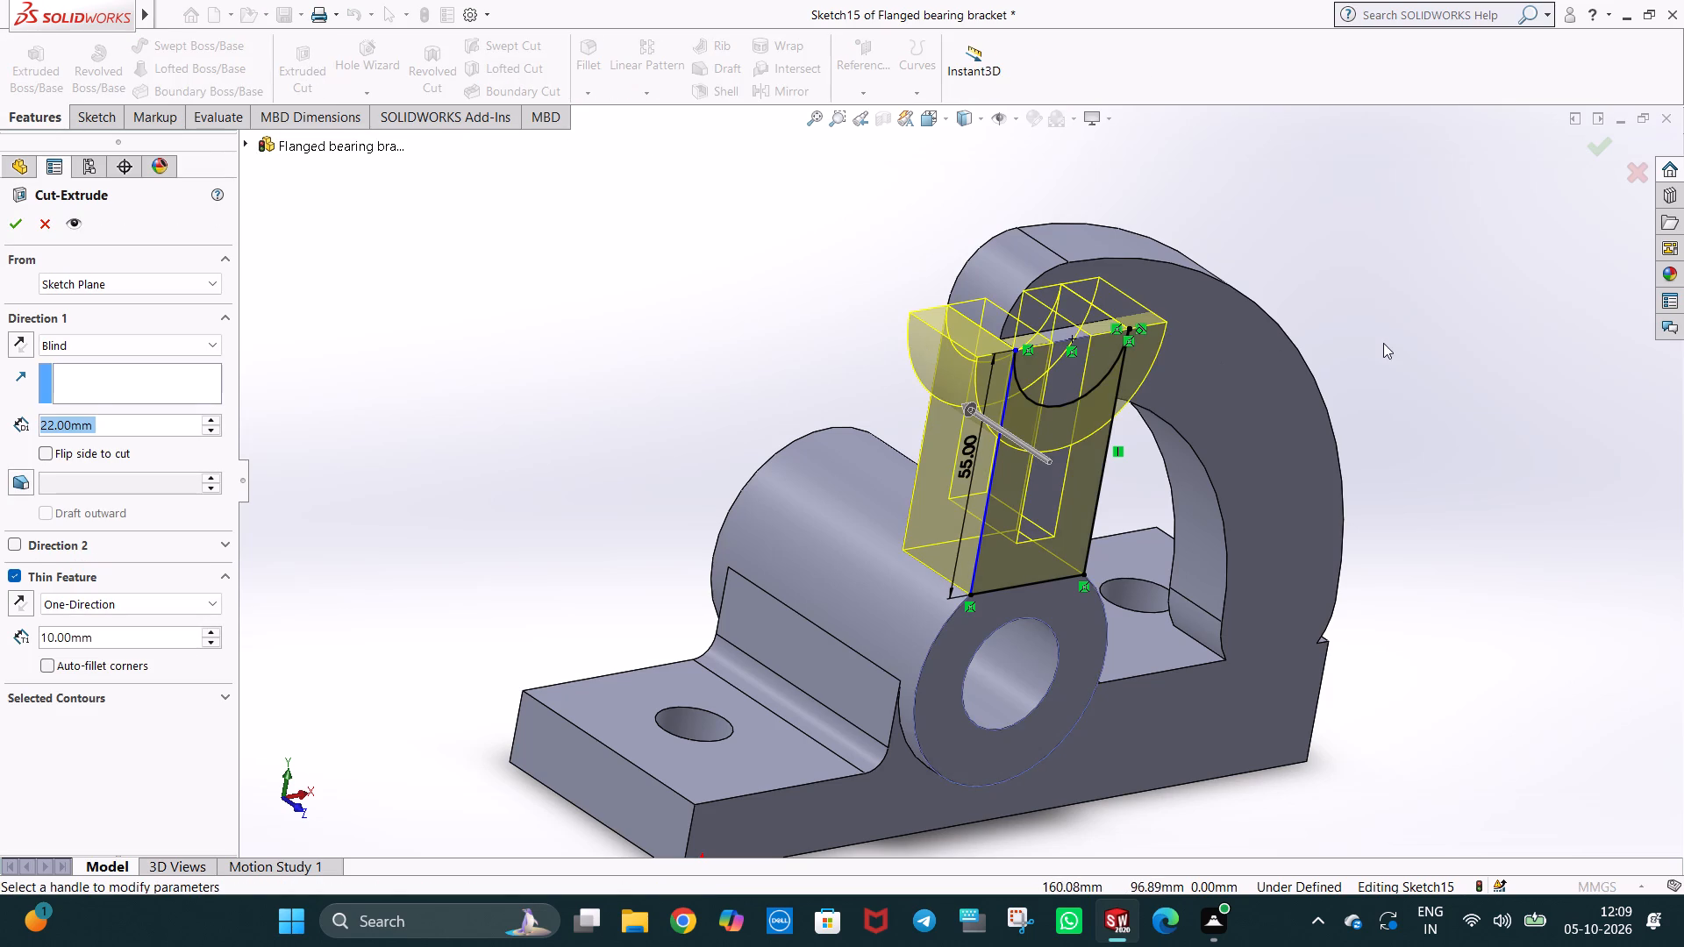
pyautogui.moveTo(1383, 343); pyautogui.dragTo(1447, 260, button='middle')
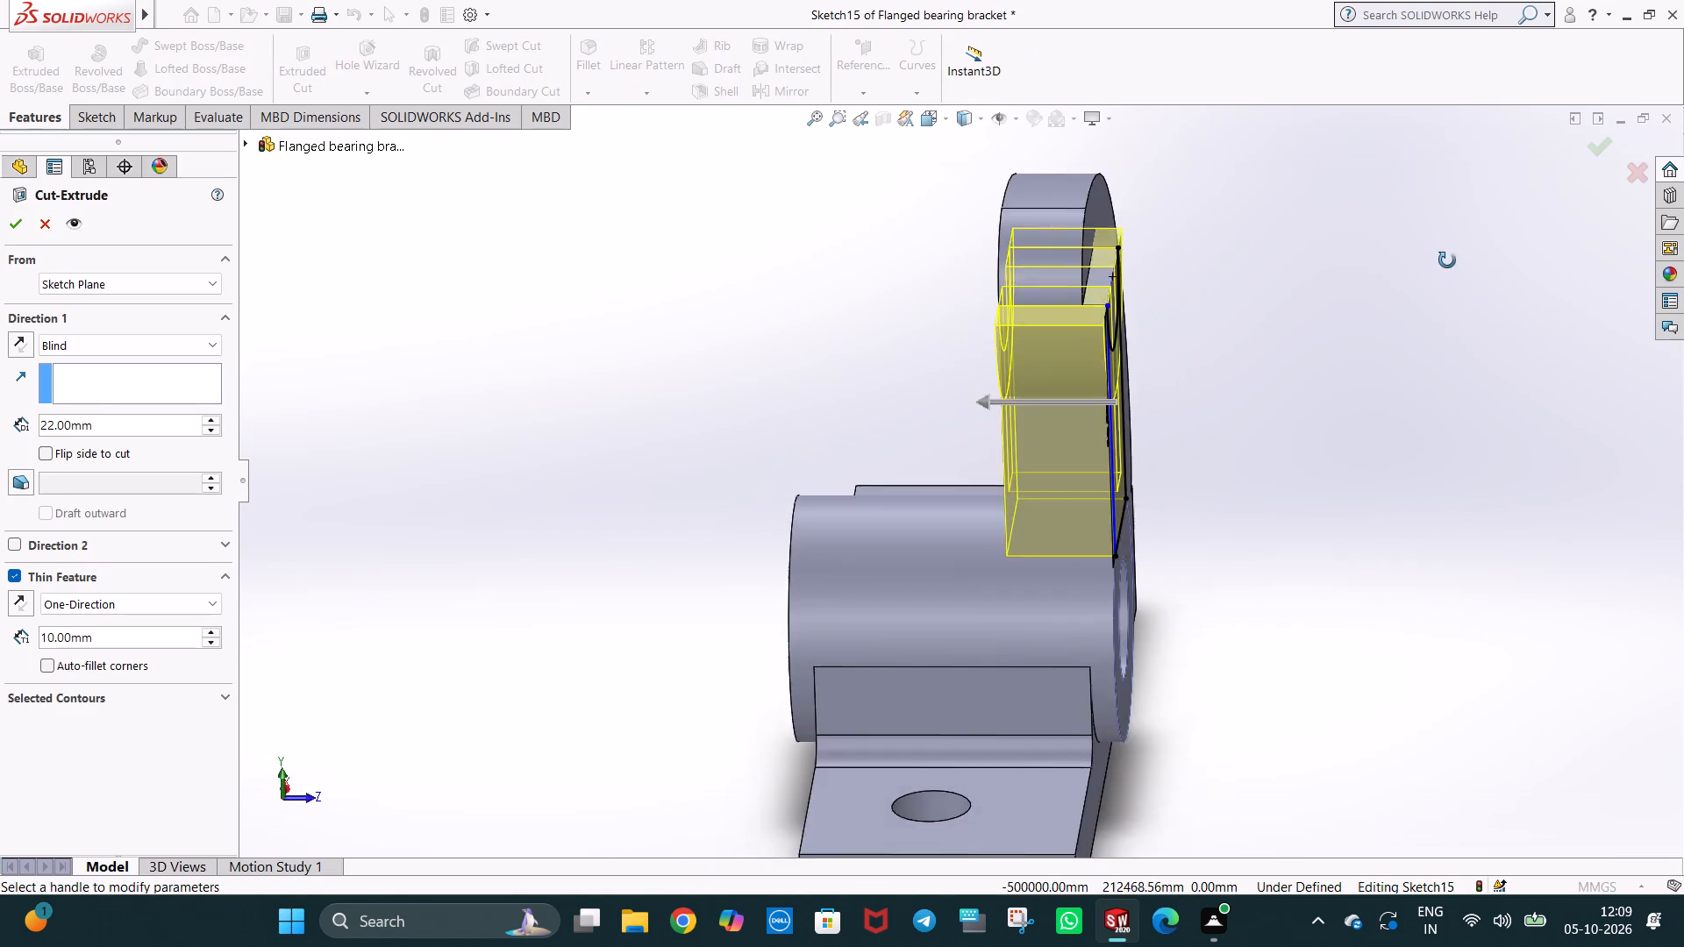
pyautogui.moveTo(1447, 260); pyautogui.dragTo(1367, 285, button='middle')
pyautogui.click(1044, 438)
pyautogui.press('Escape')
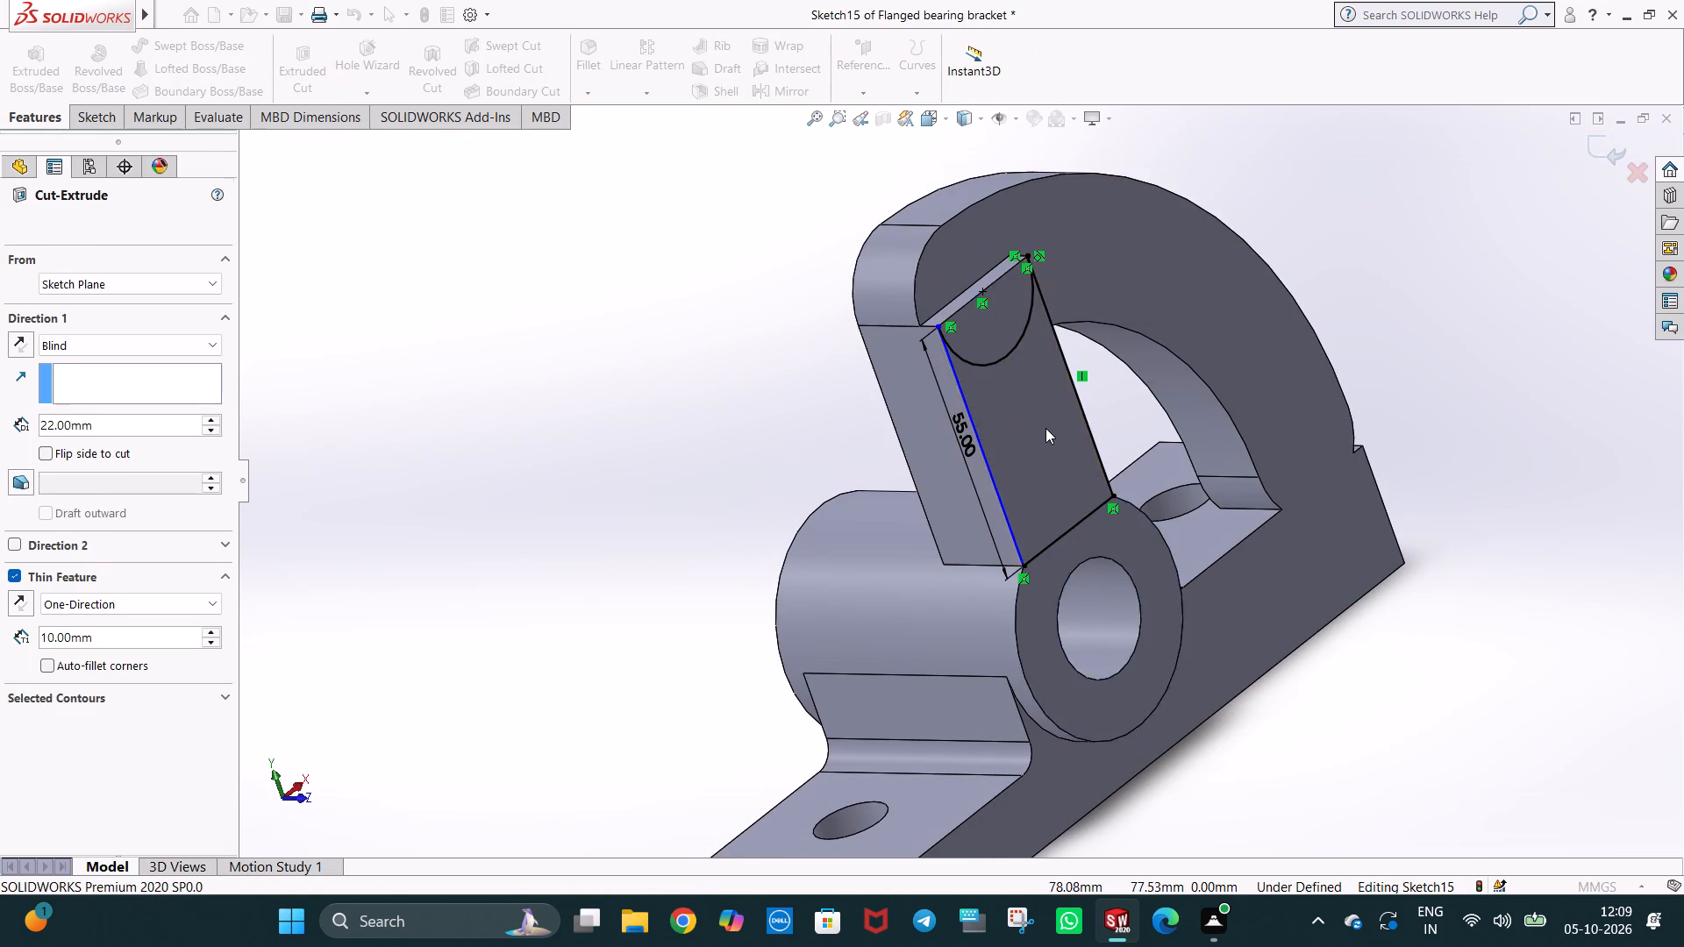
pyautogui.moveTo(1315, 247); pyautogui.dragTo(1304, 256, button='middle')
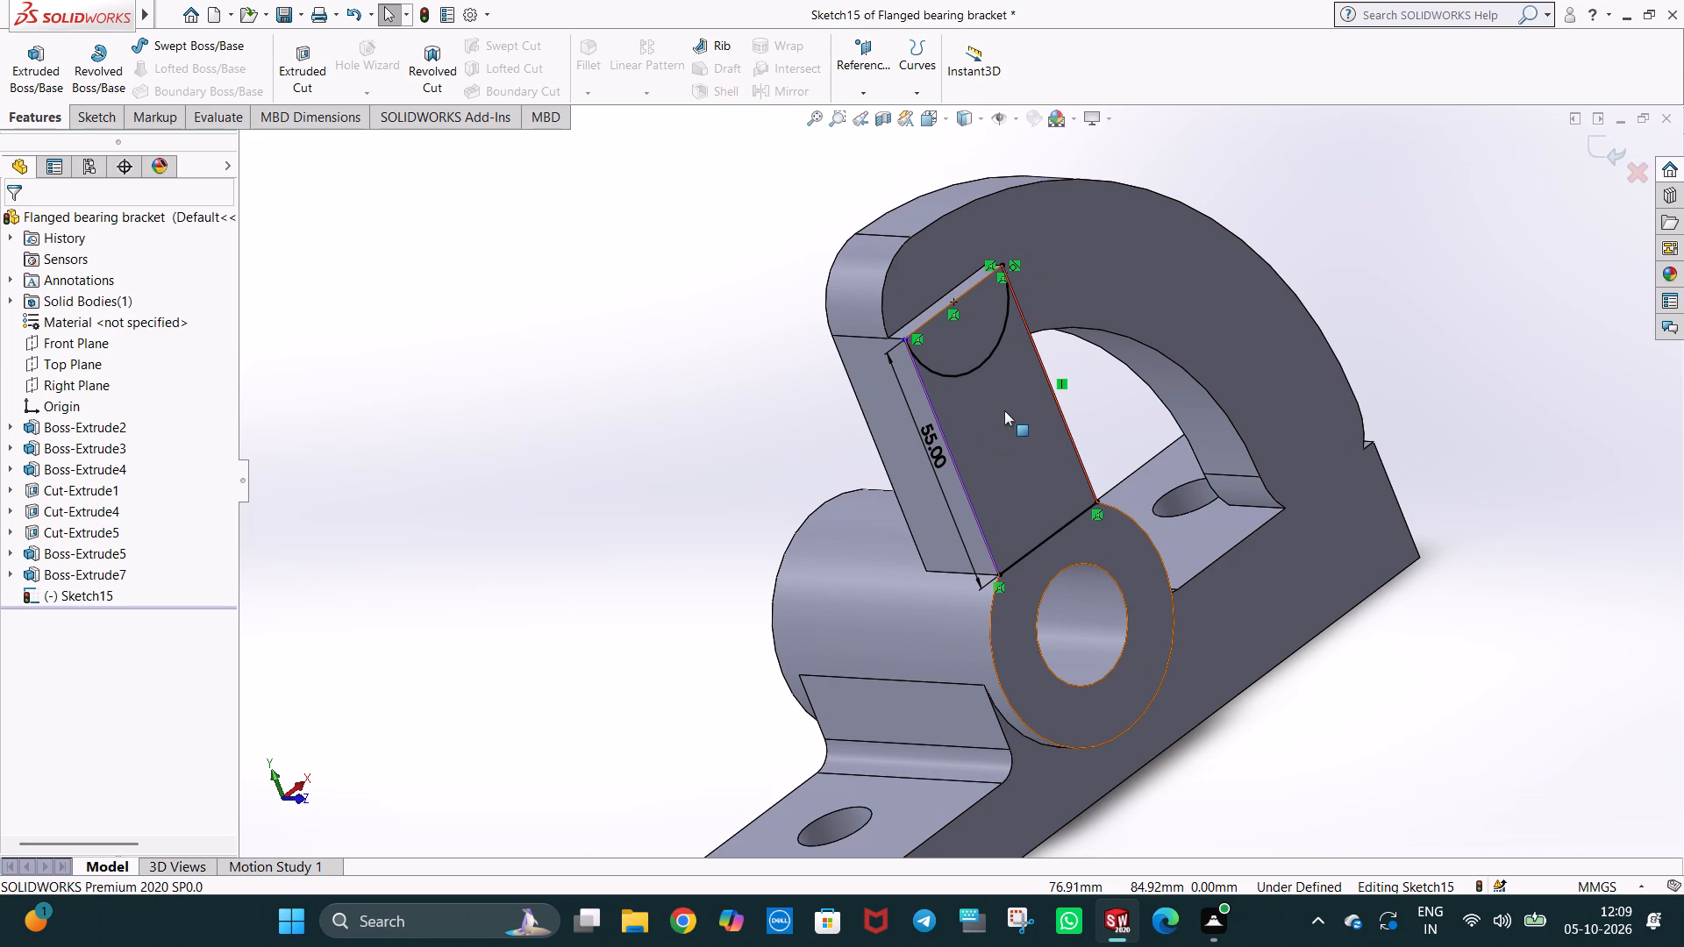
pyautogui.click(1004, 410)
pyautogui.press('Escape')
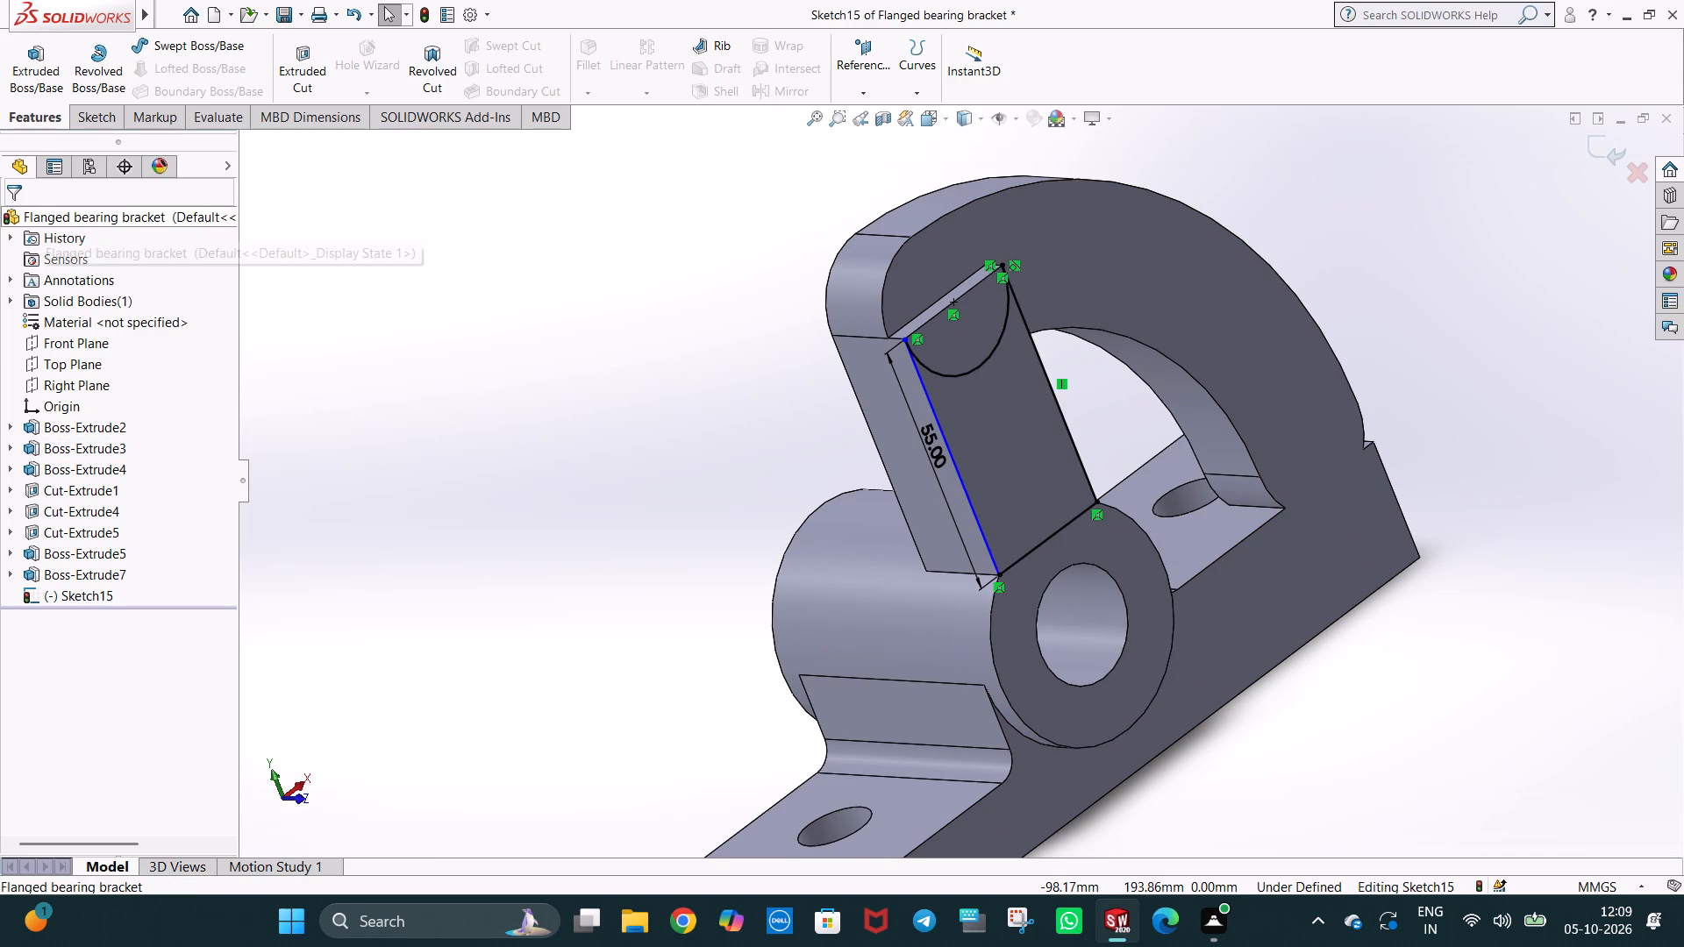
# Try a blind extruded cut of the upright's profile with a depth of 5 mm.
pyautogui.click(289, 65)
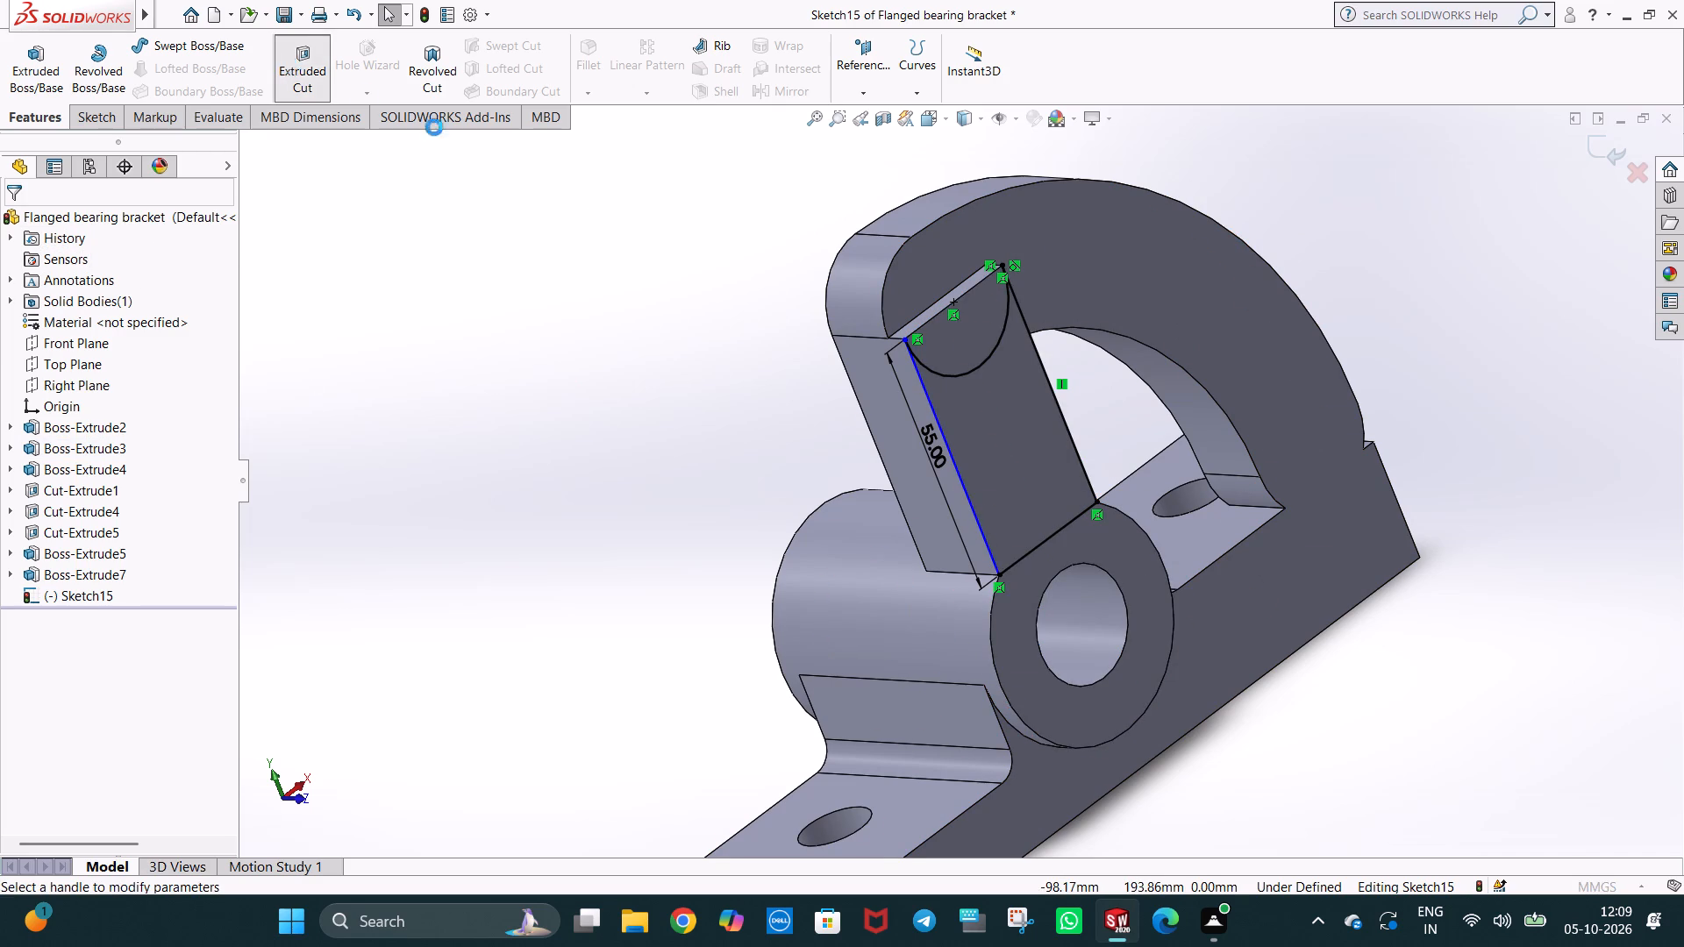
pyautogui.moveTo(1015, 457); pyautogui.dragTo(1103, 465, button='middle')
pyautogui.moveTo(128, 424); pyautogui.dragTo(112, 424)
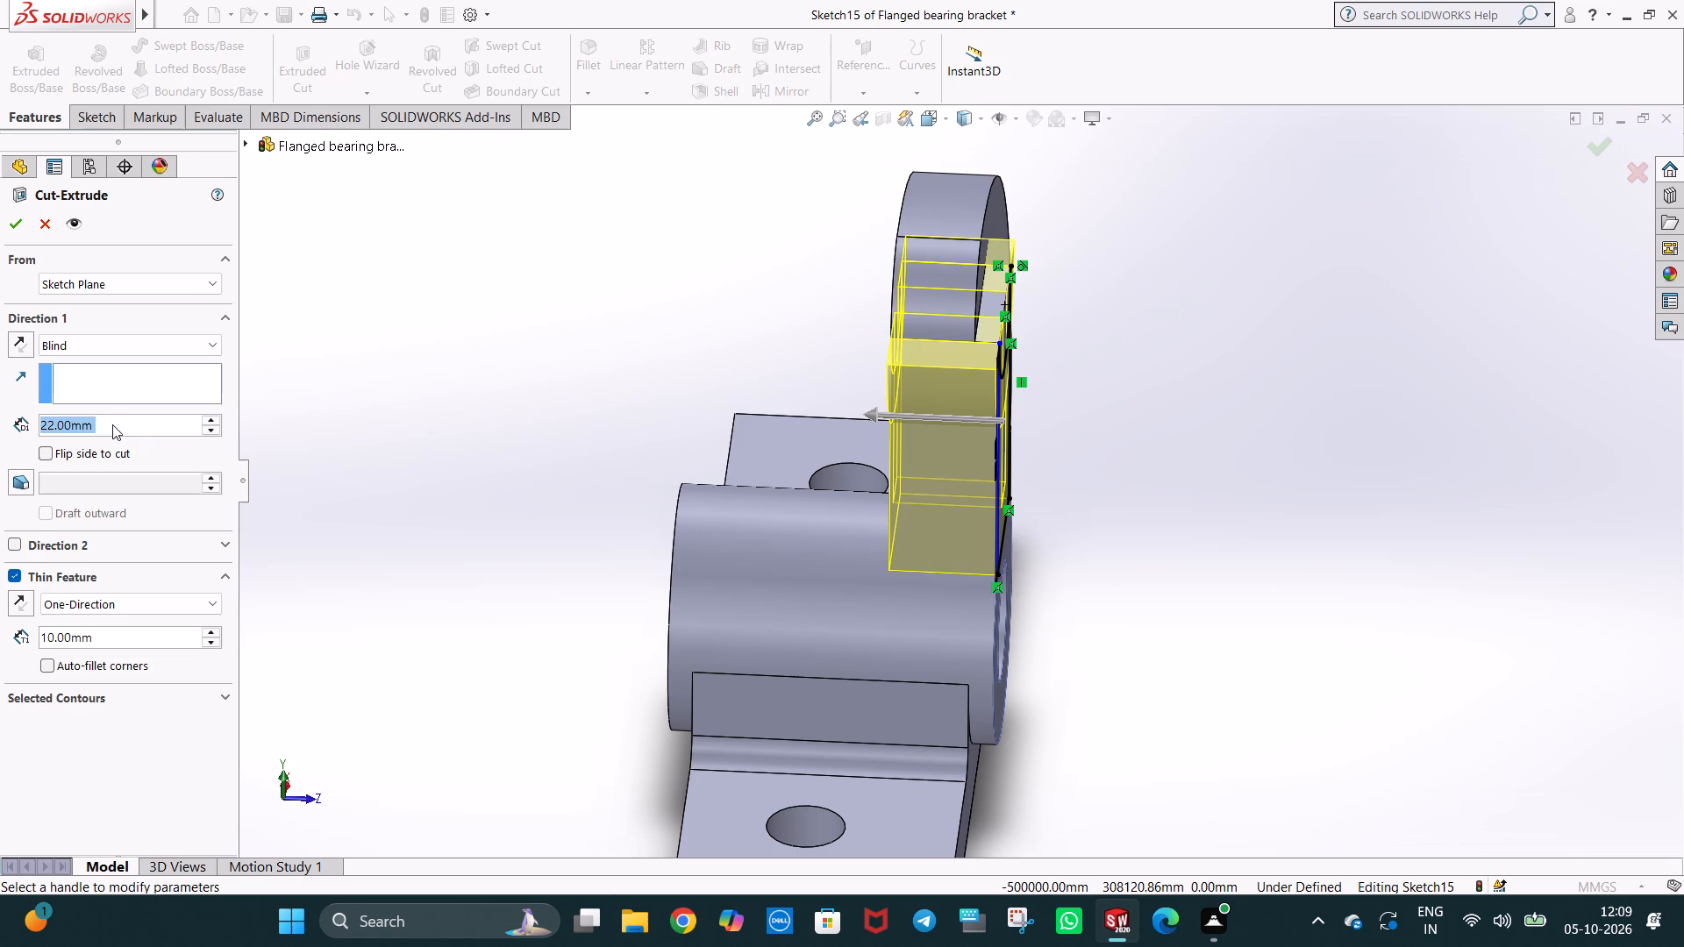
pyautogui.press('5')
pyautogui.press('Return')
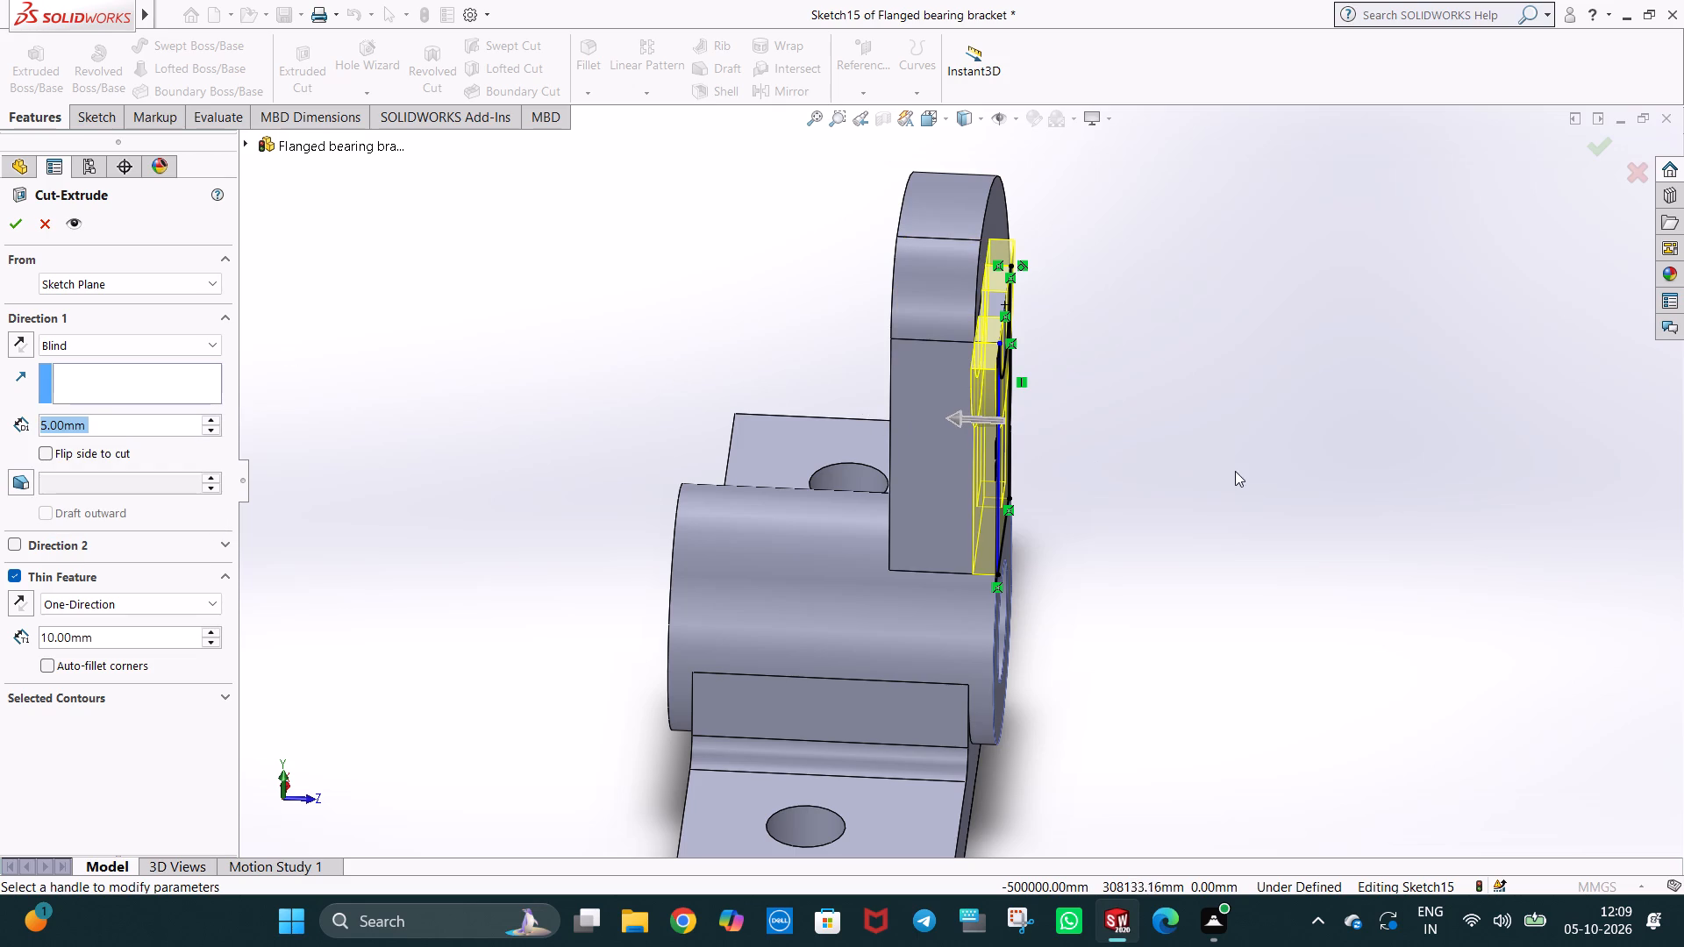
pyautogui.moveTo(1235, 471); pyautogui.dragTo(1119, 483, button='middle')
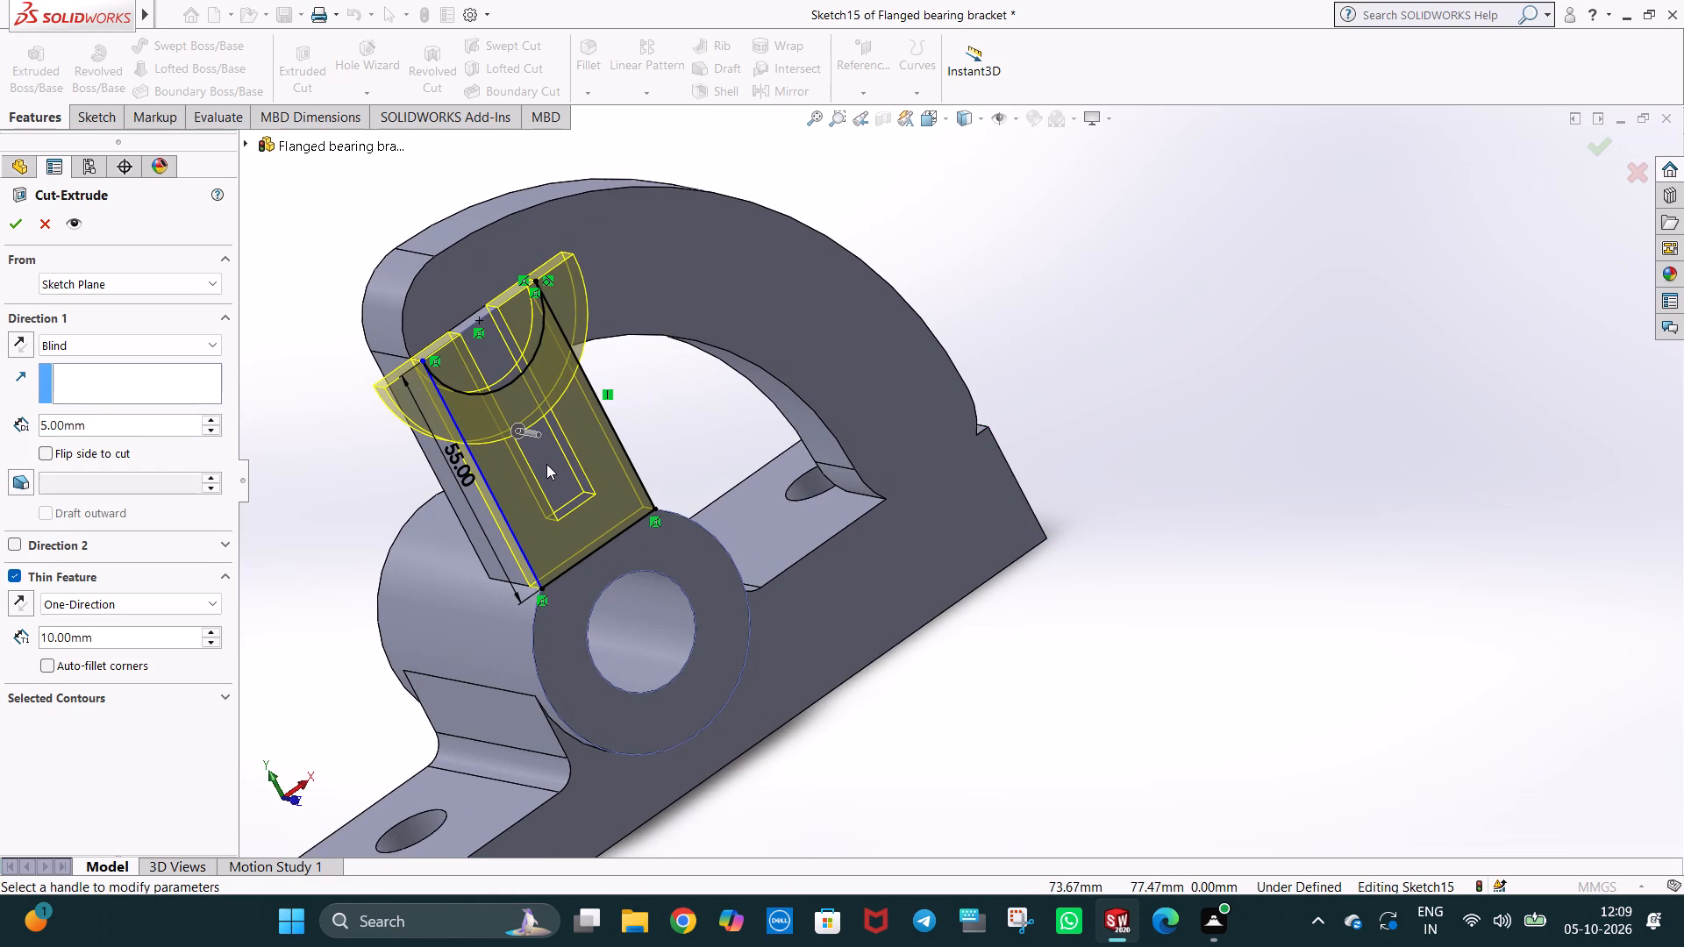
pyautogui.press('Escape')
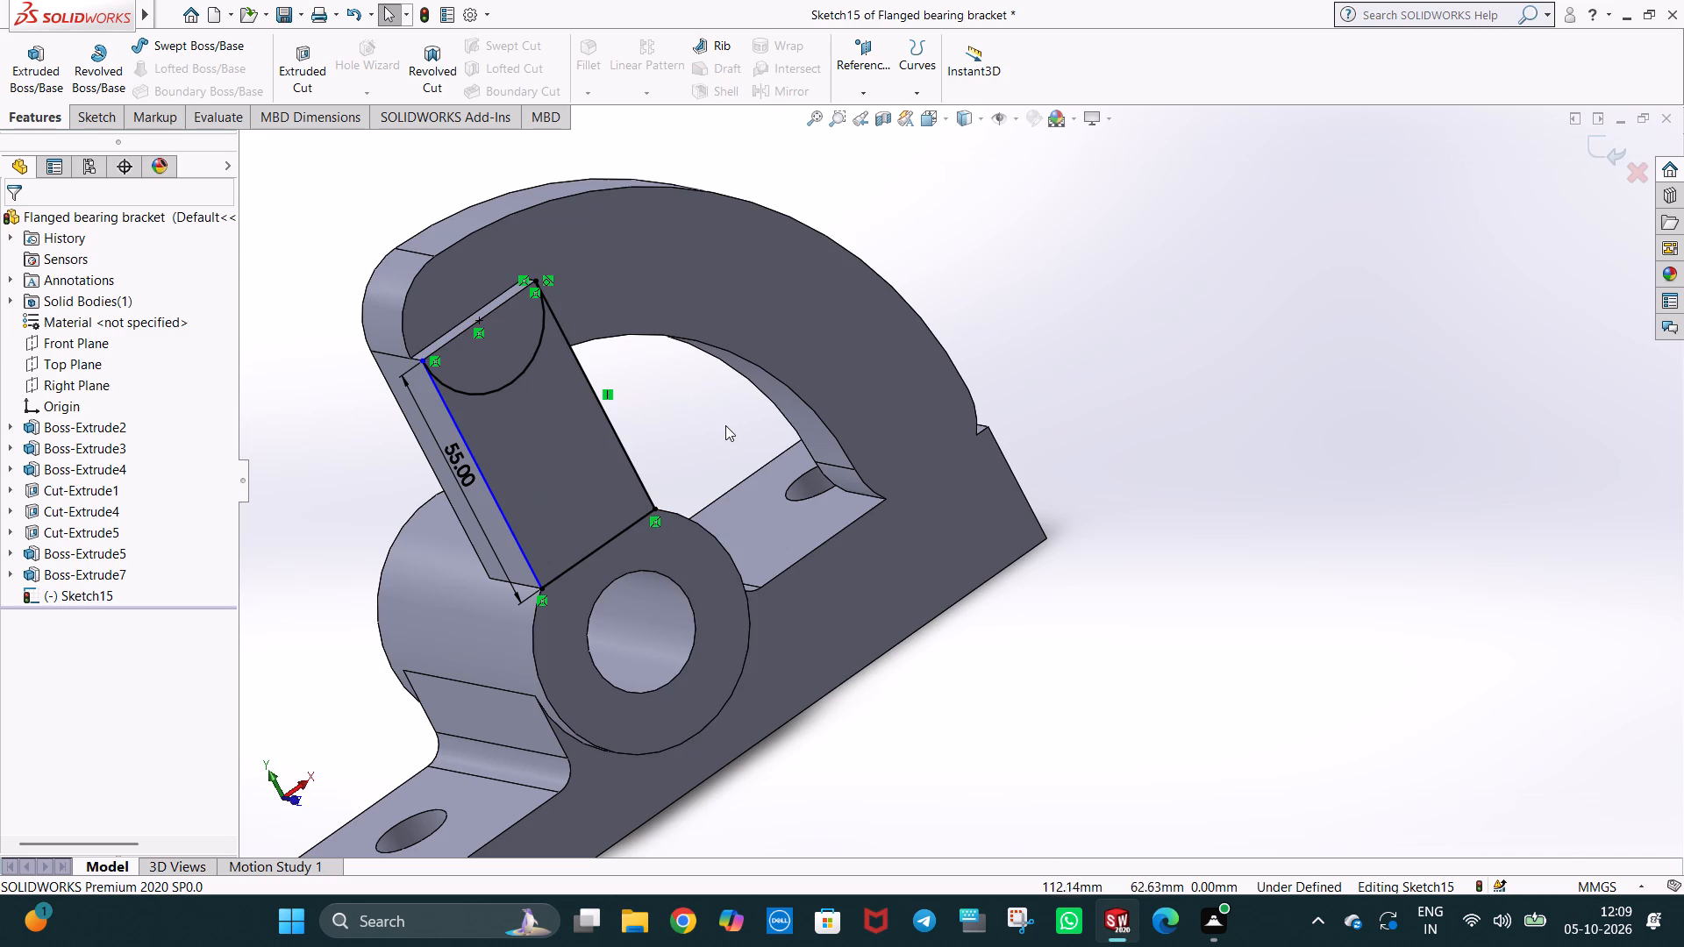
# Delete the remaining semicircular arc from the upright's profile sketch.
pyautogui.hotkey('ctrl', '1')
pyautogui.moveTo(920, 395); pyautogui.dragTo(921, 395, button='middle')
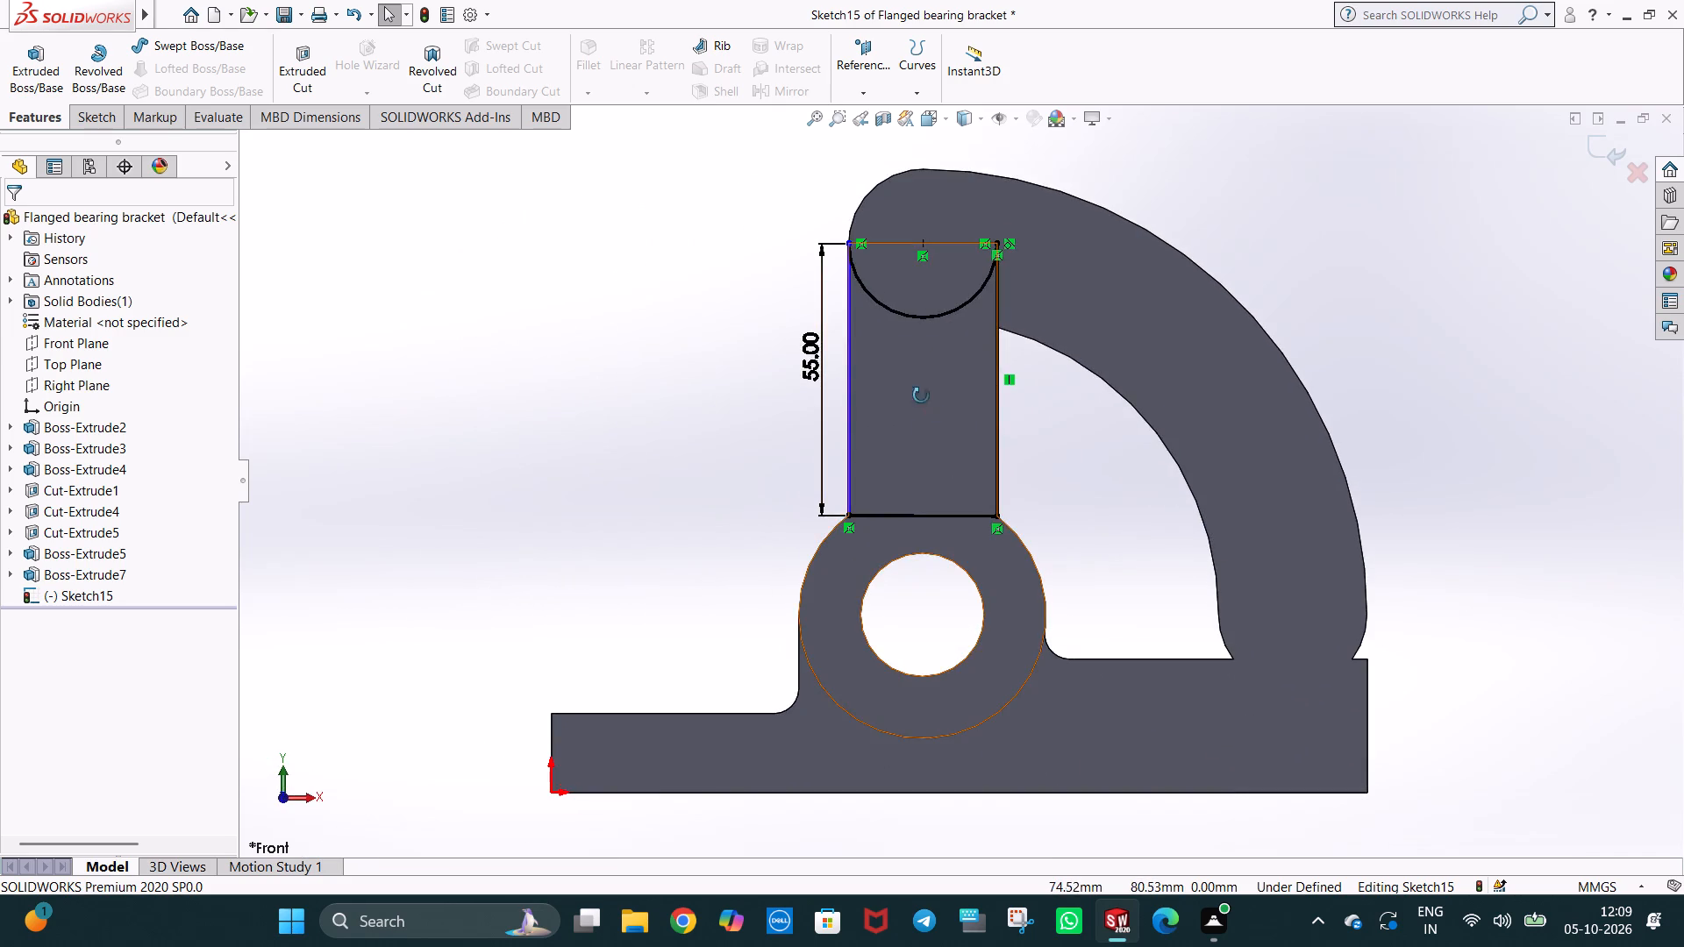
pyautogui.moveTo(921, 395); pyautogui.dragTo(1032, 502, button='middle')
pyautogui.hotkey('ctrl', '1')
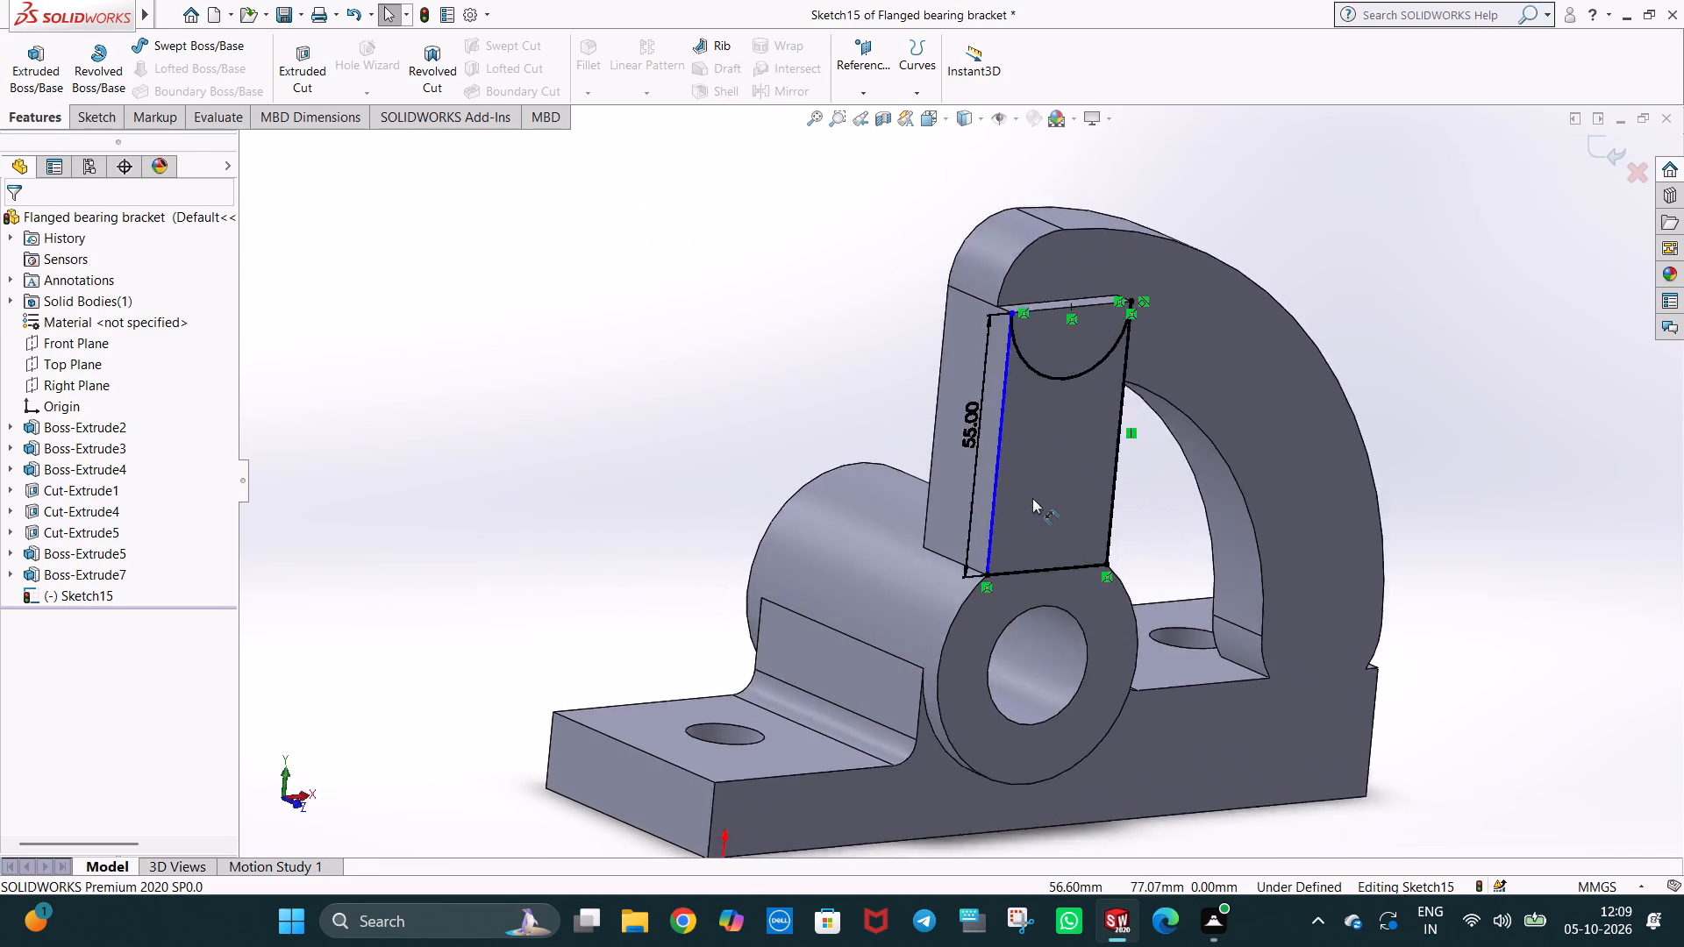
pyautogui.moveTo(1001, 399); pyautogui.dragTo(1041, 445, button='middle')
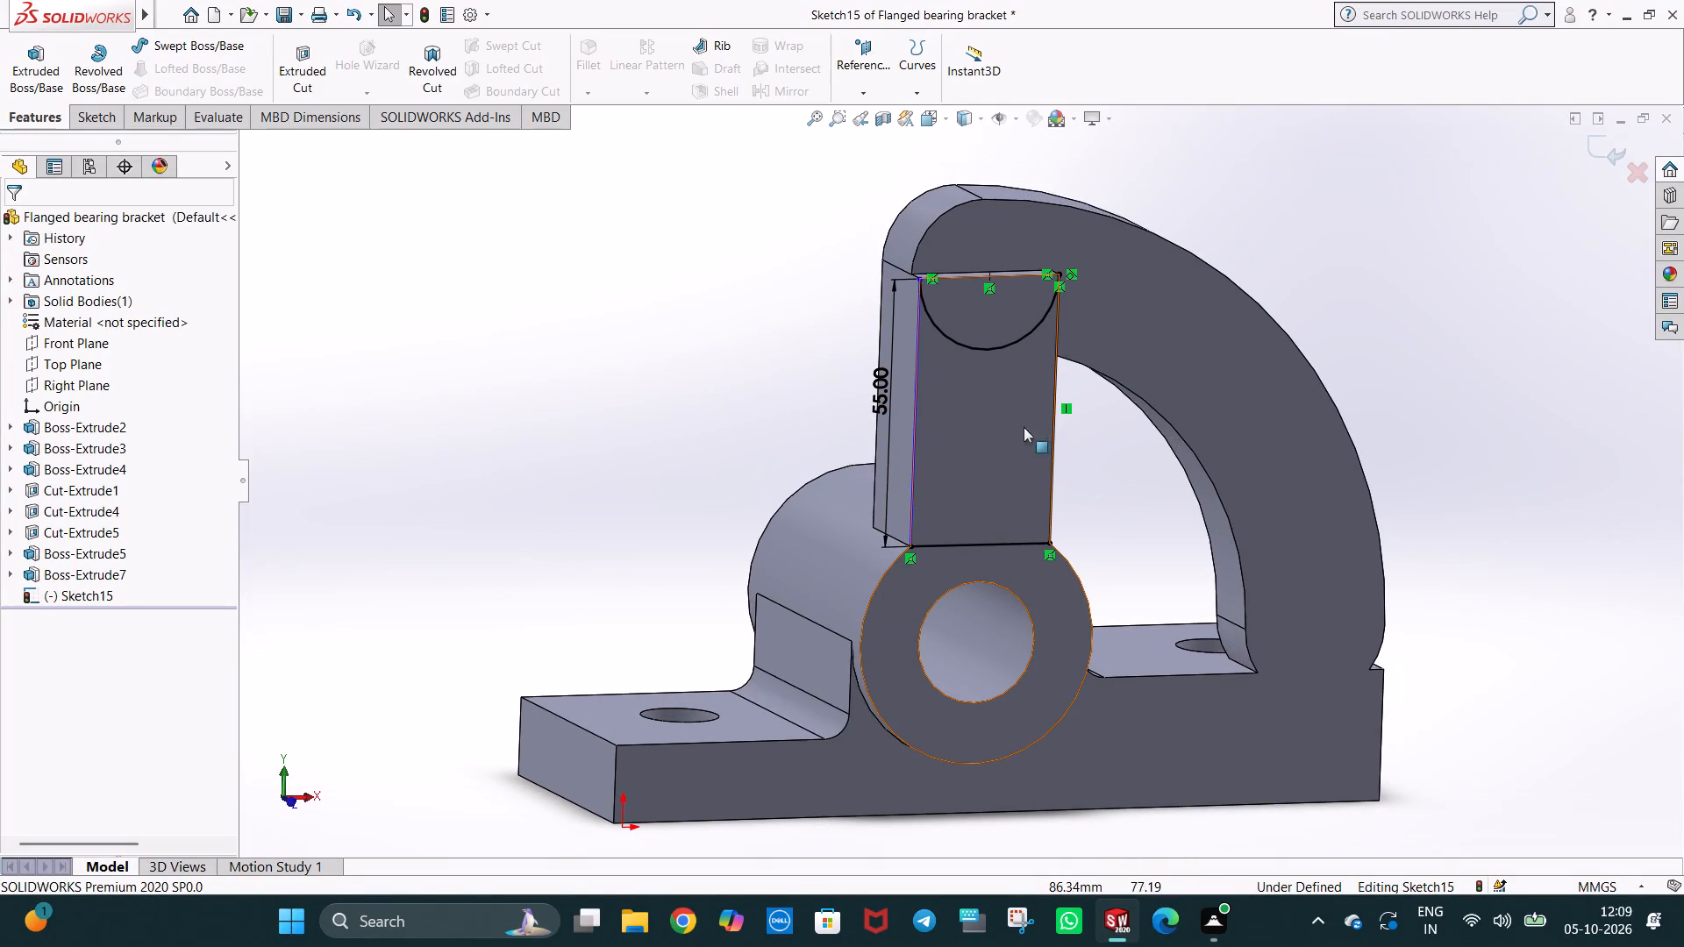
pyautogui.click(988, 346)
pyautogui.press('Delete')
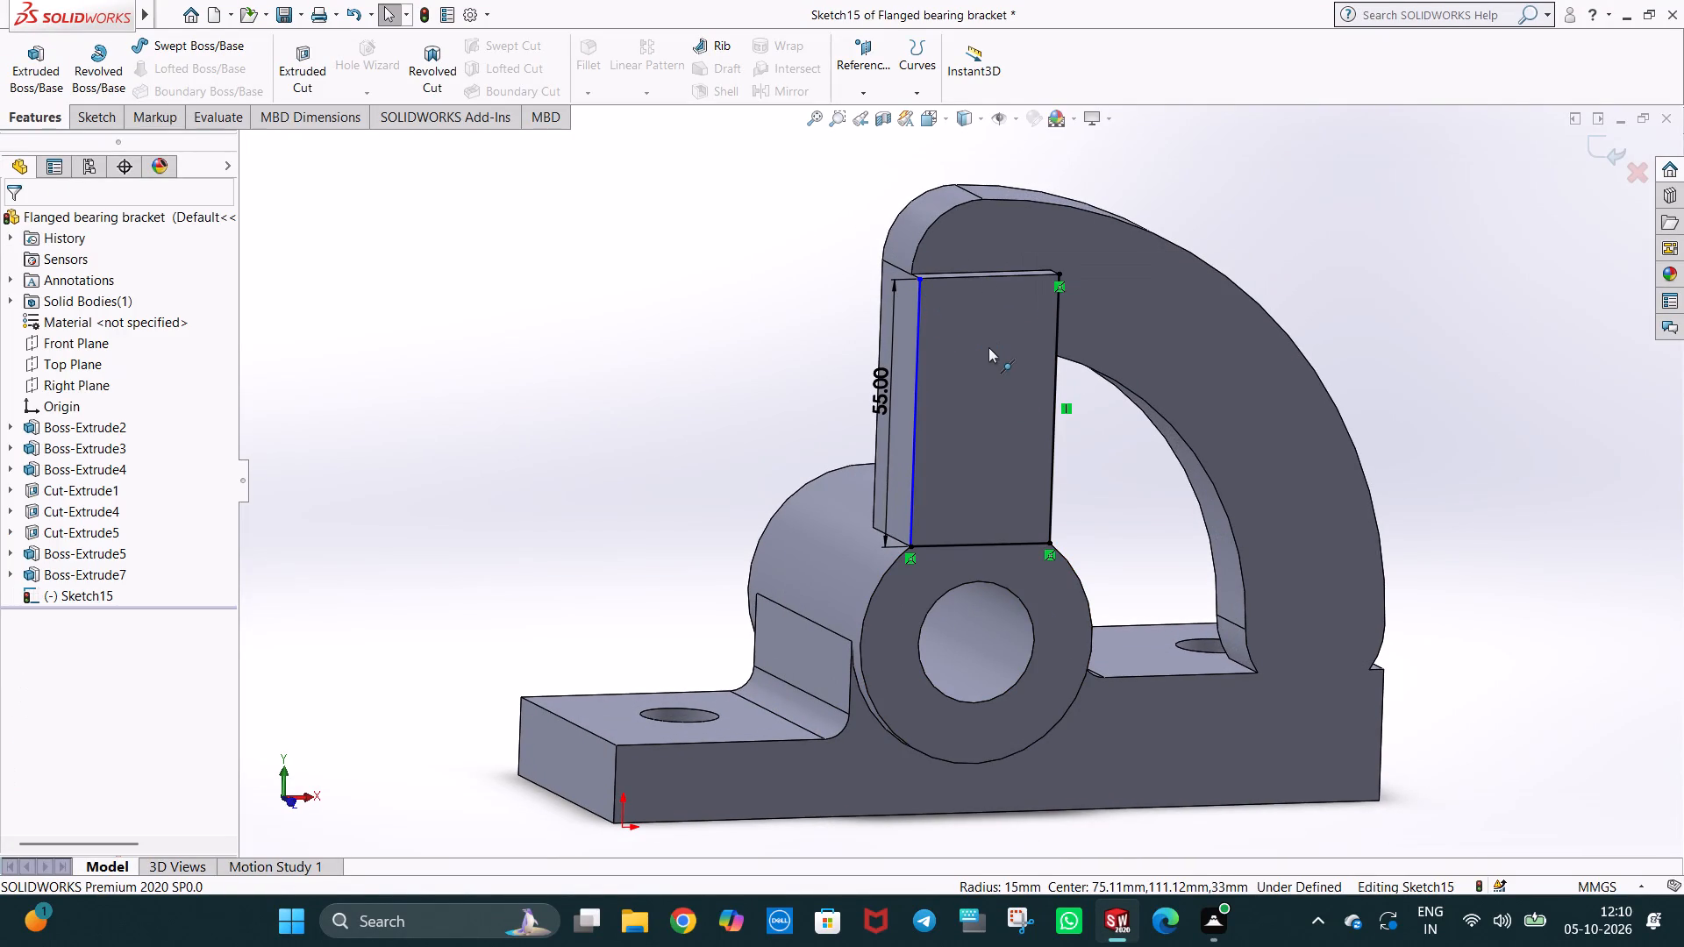
# Close the profile with a line about 30 mm long joining the upper ends of its two vertical lines.
pyautogui.hotkey('ctrl', '1')
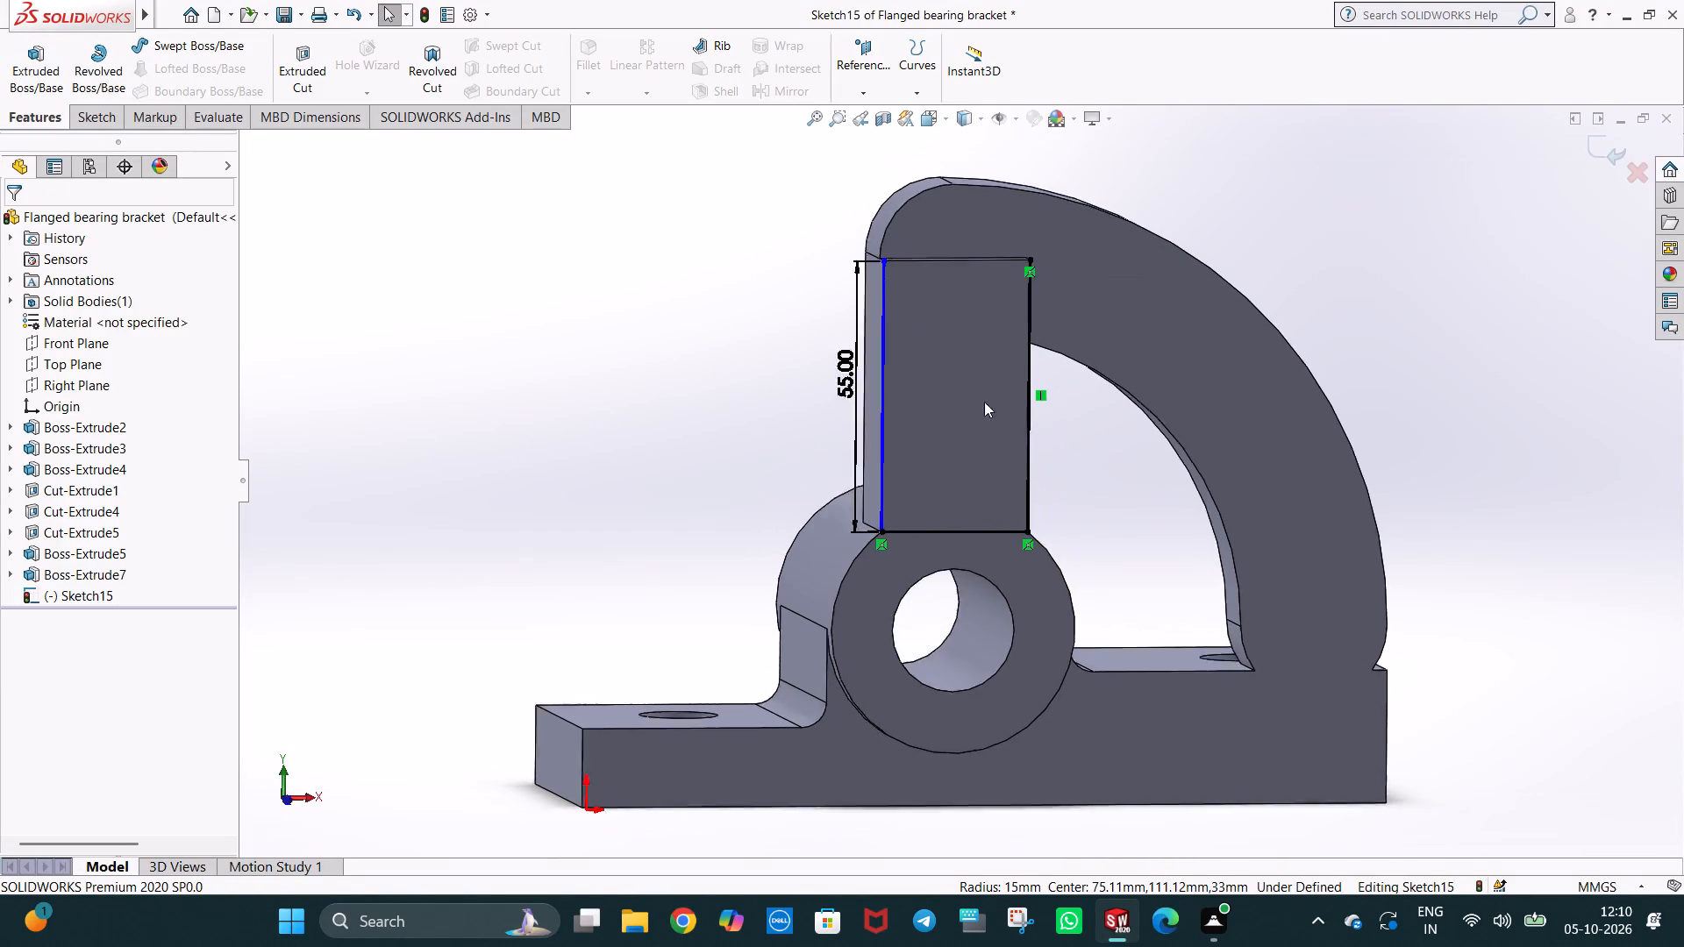
pyautogui.click(102, 110)
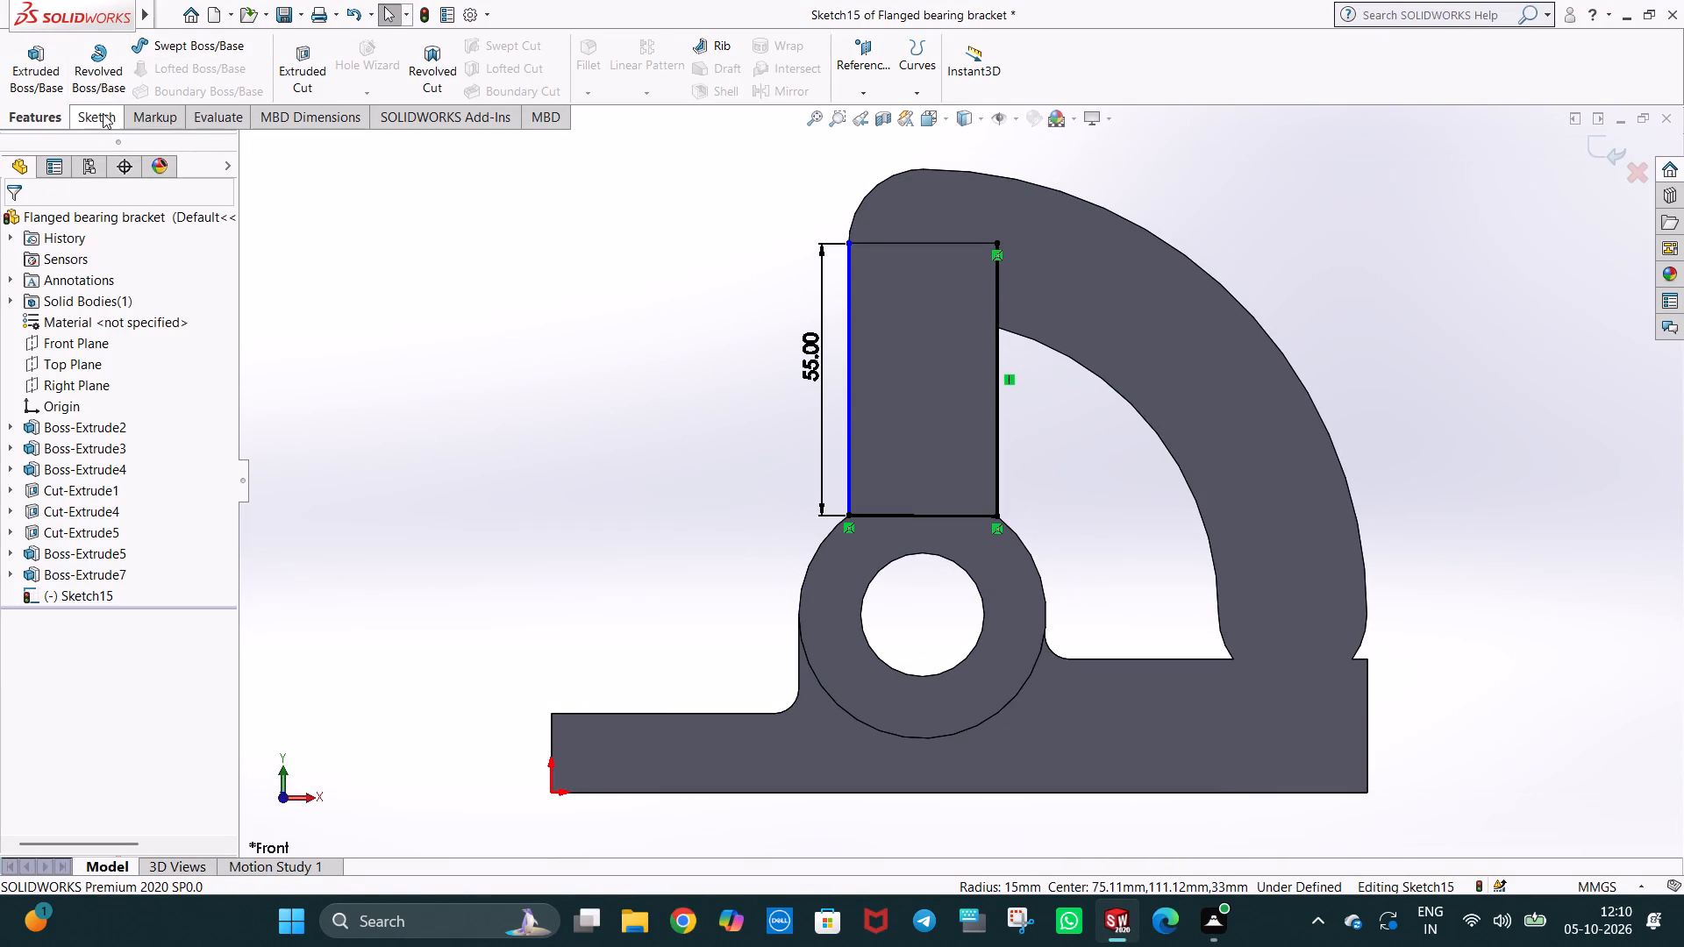
pyautogui.click(164, 44)
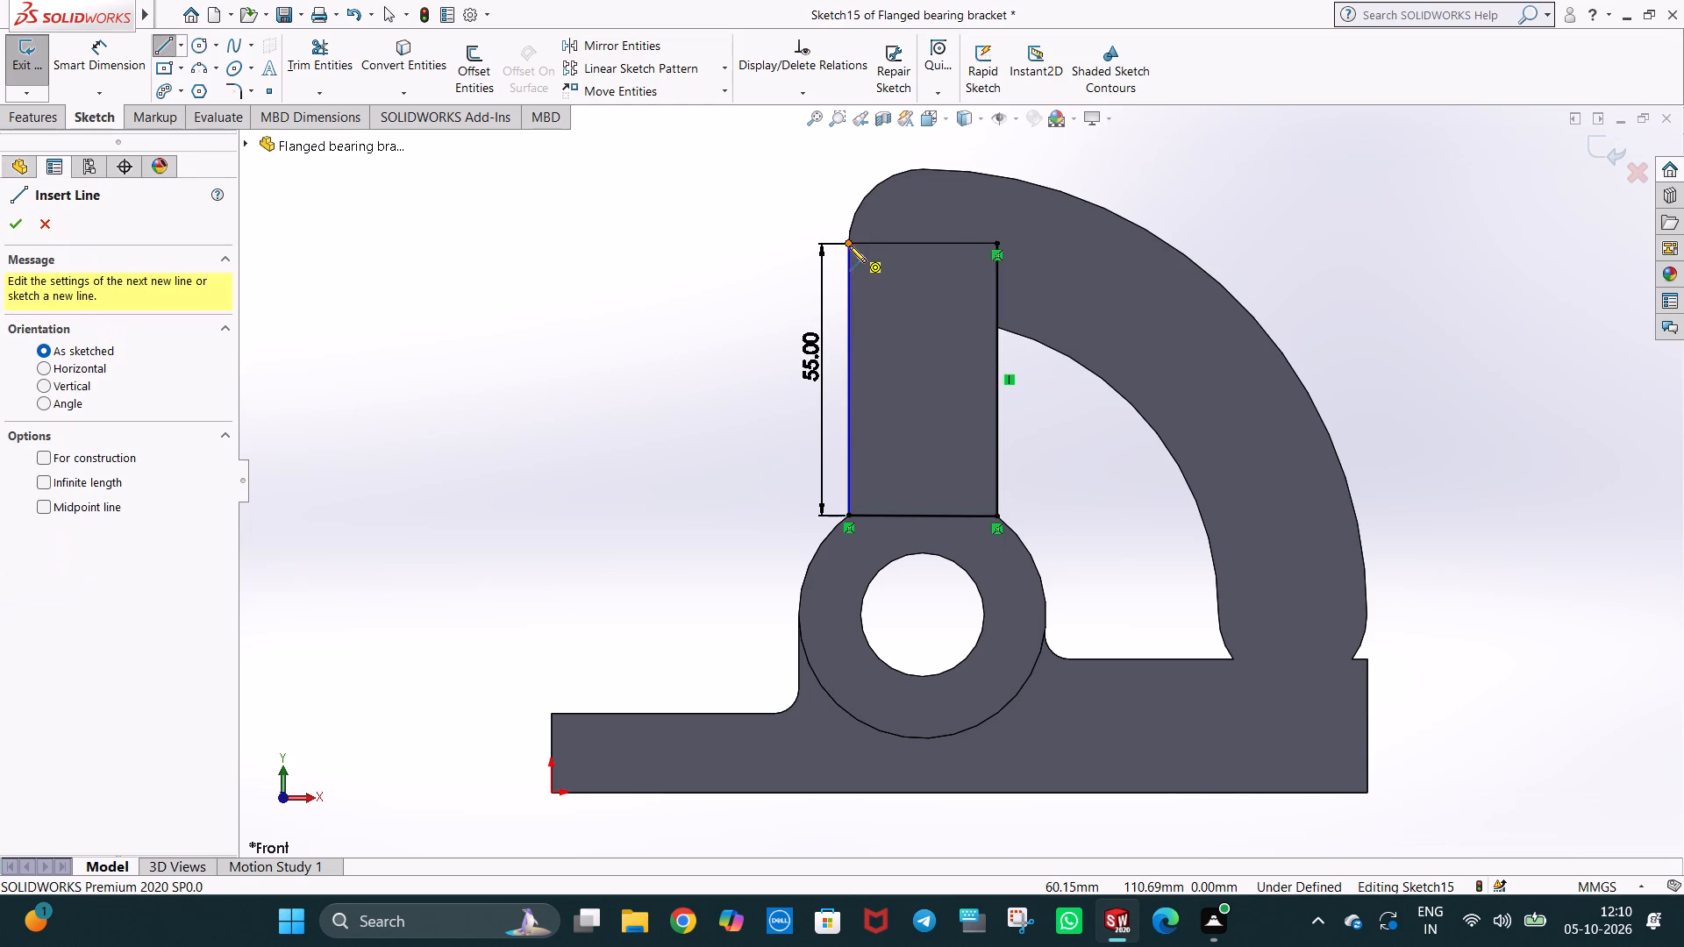
pyautogui.click(849, 246)
pyautogui.click(997, 242)
pyautogui.press('Escape')
pyautogui.press('Escape')
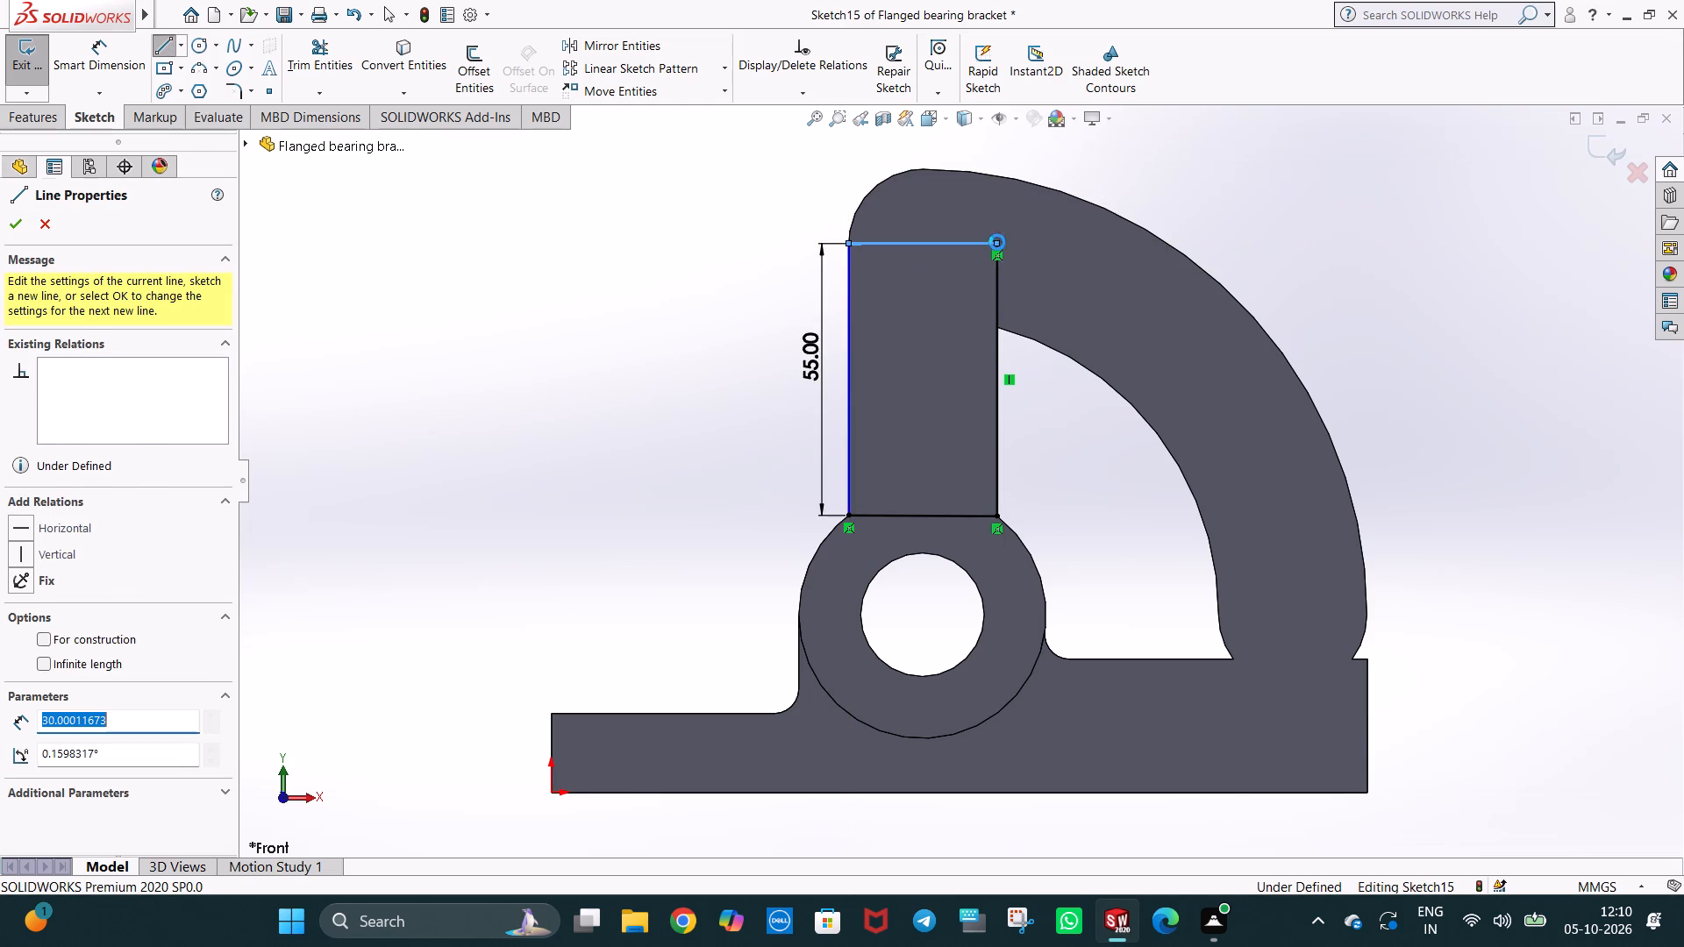
pyautogui.press('Escape')
pyautogui.click(597, 301)
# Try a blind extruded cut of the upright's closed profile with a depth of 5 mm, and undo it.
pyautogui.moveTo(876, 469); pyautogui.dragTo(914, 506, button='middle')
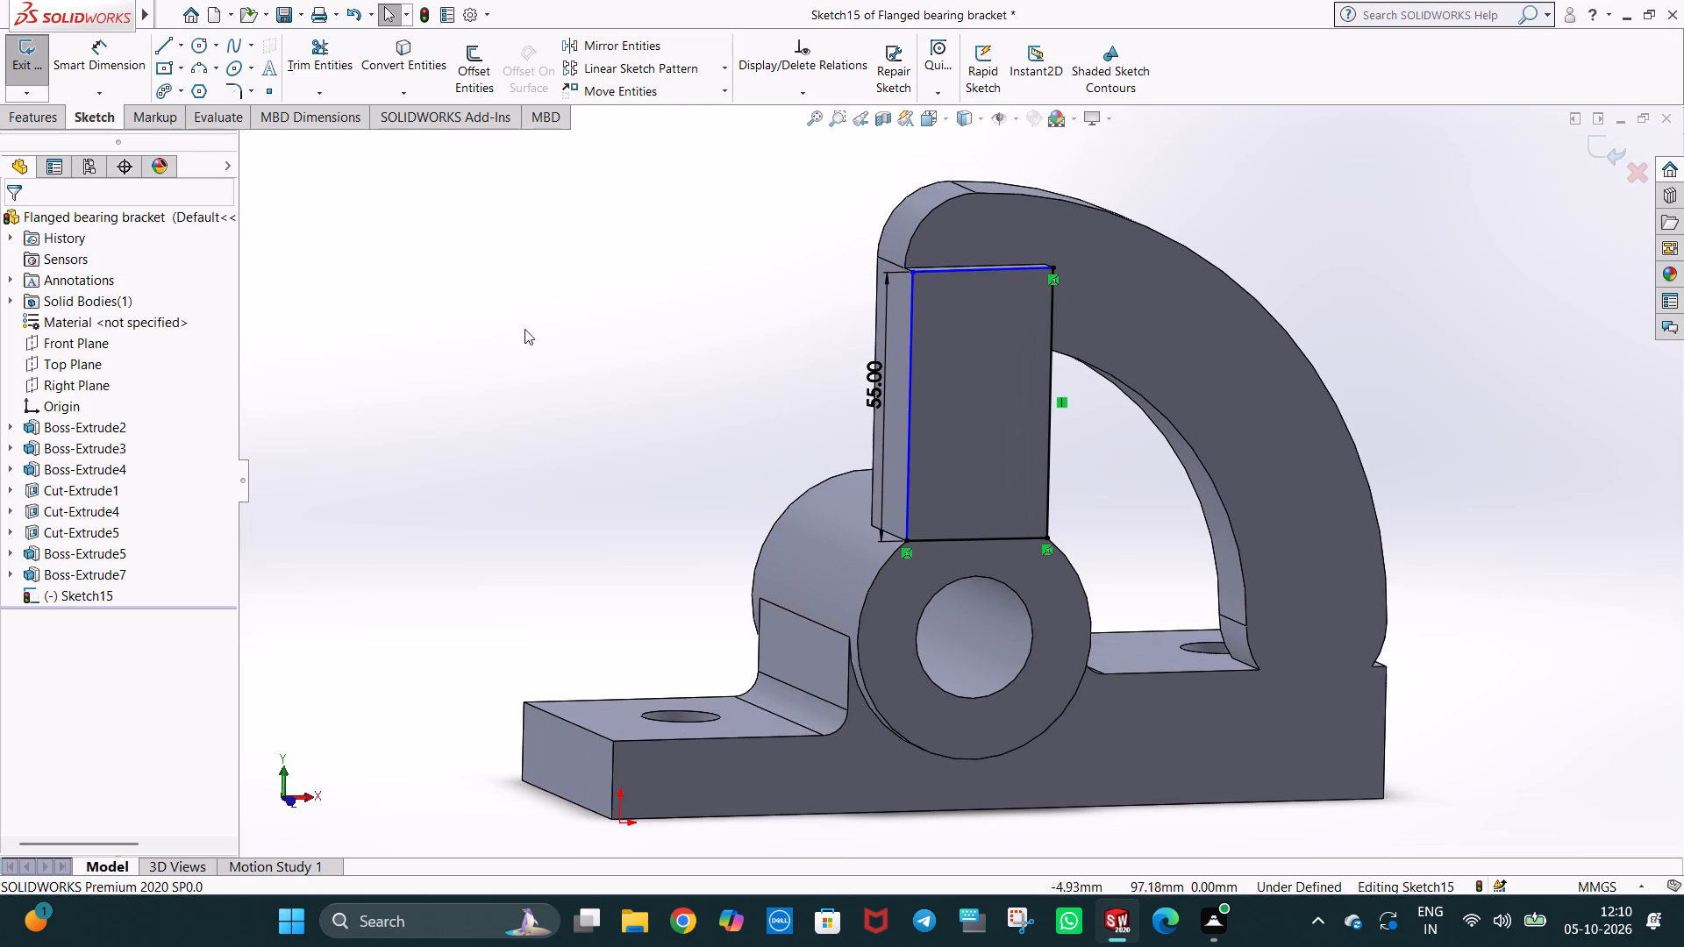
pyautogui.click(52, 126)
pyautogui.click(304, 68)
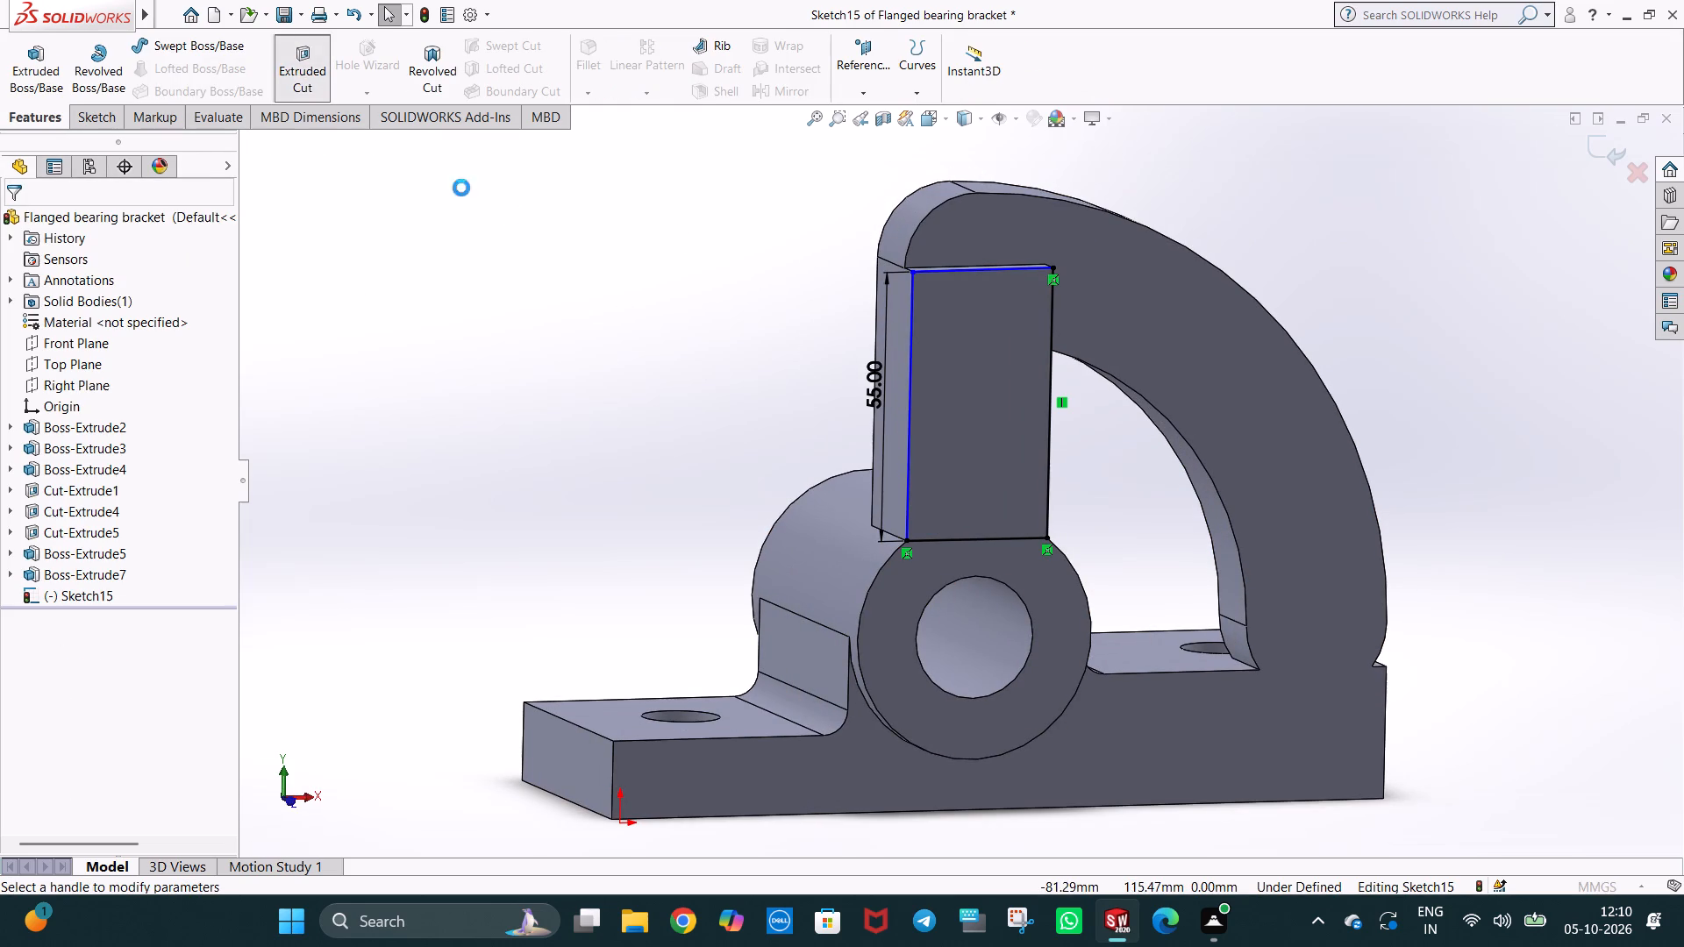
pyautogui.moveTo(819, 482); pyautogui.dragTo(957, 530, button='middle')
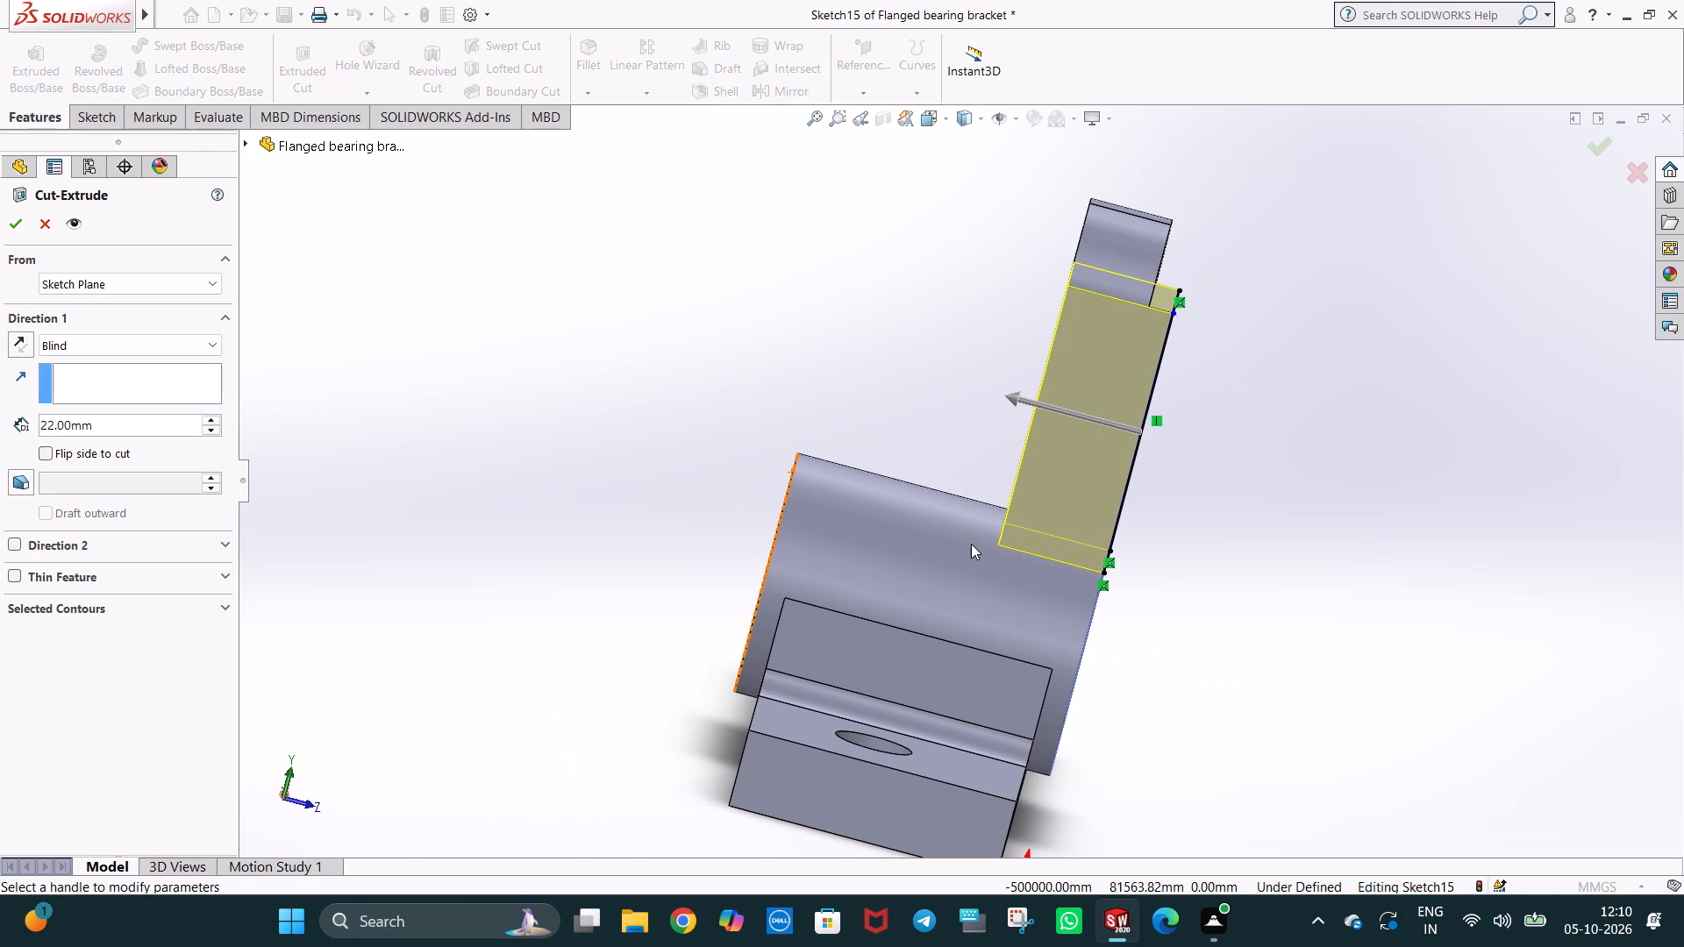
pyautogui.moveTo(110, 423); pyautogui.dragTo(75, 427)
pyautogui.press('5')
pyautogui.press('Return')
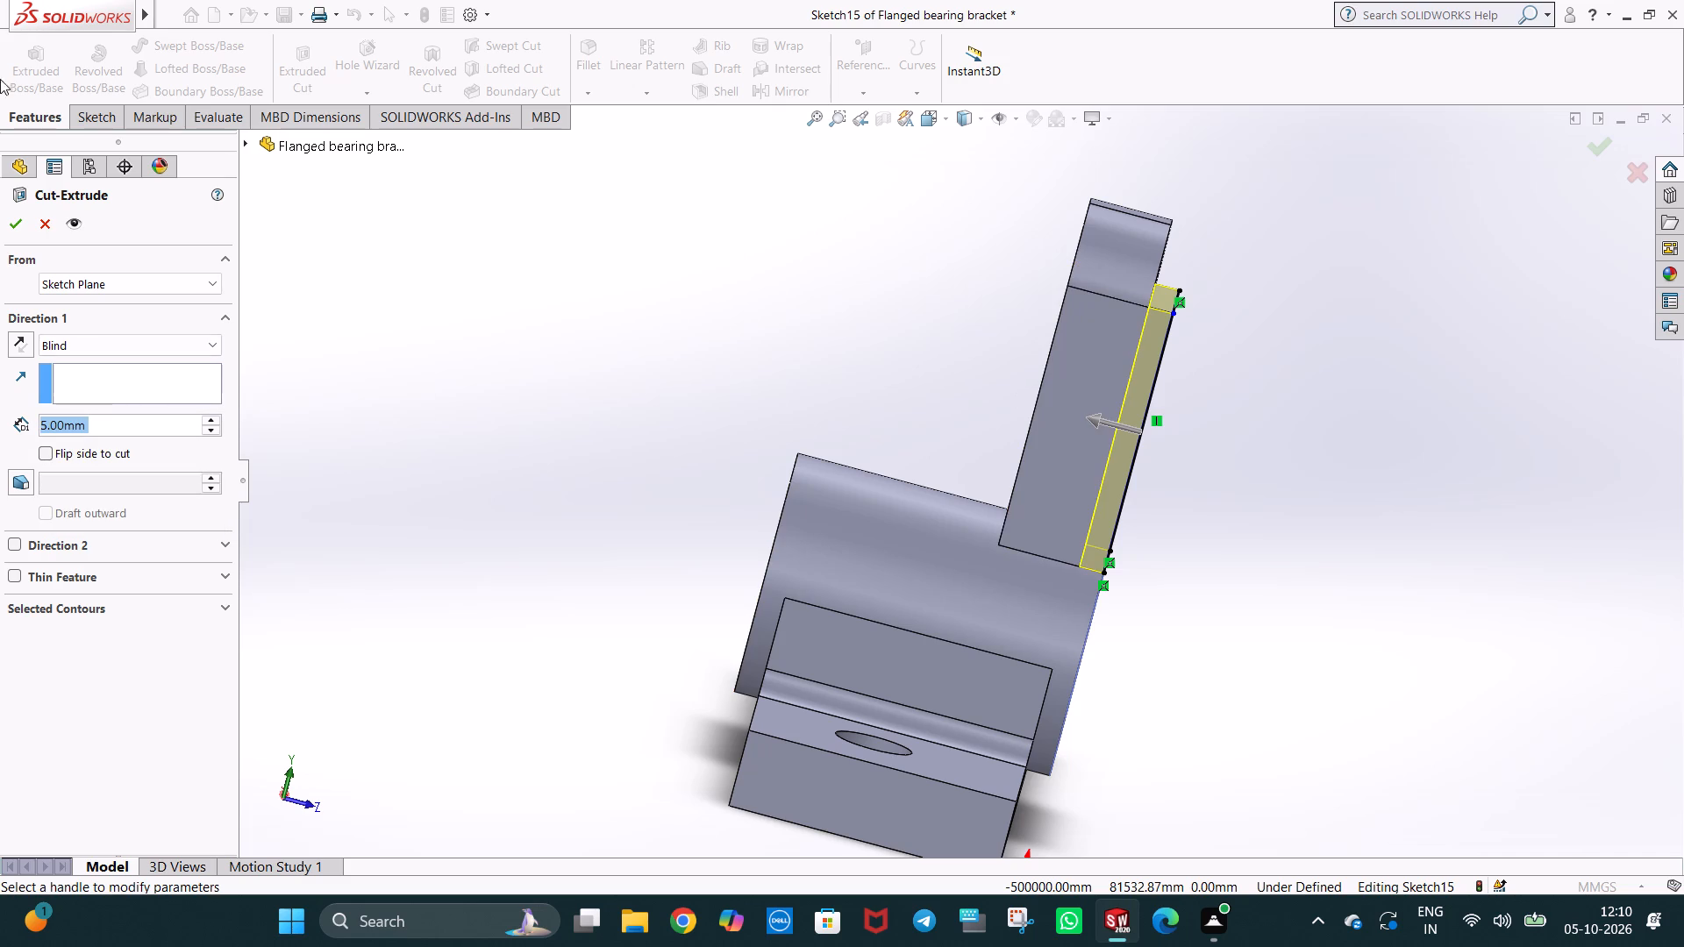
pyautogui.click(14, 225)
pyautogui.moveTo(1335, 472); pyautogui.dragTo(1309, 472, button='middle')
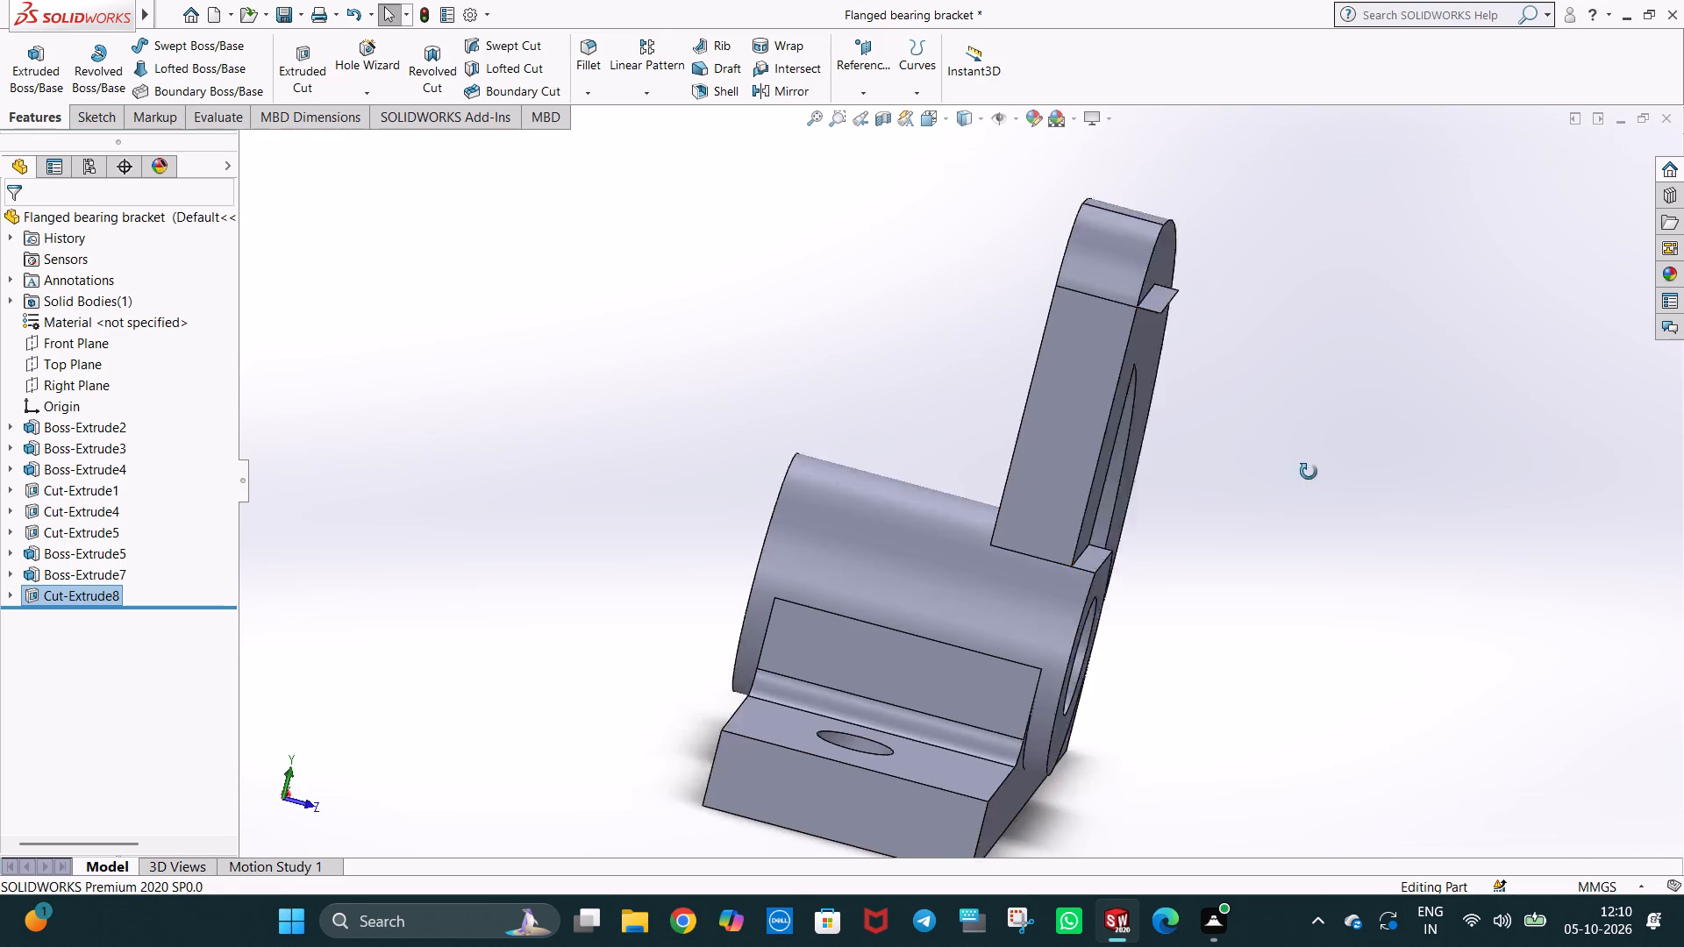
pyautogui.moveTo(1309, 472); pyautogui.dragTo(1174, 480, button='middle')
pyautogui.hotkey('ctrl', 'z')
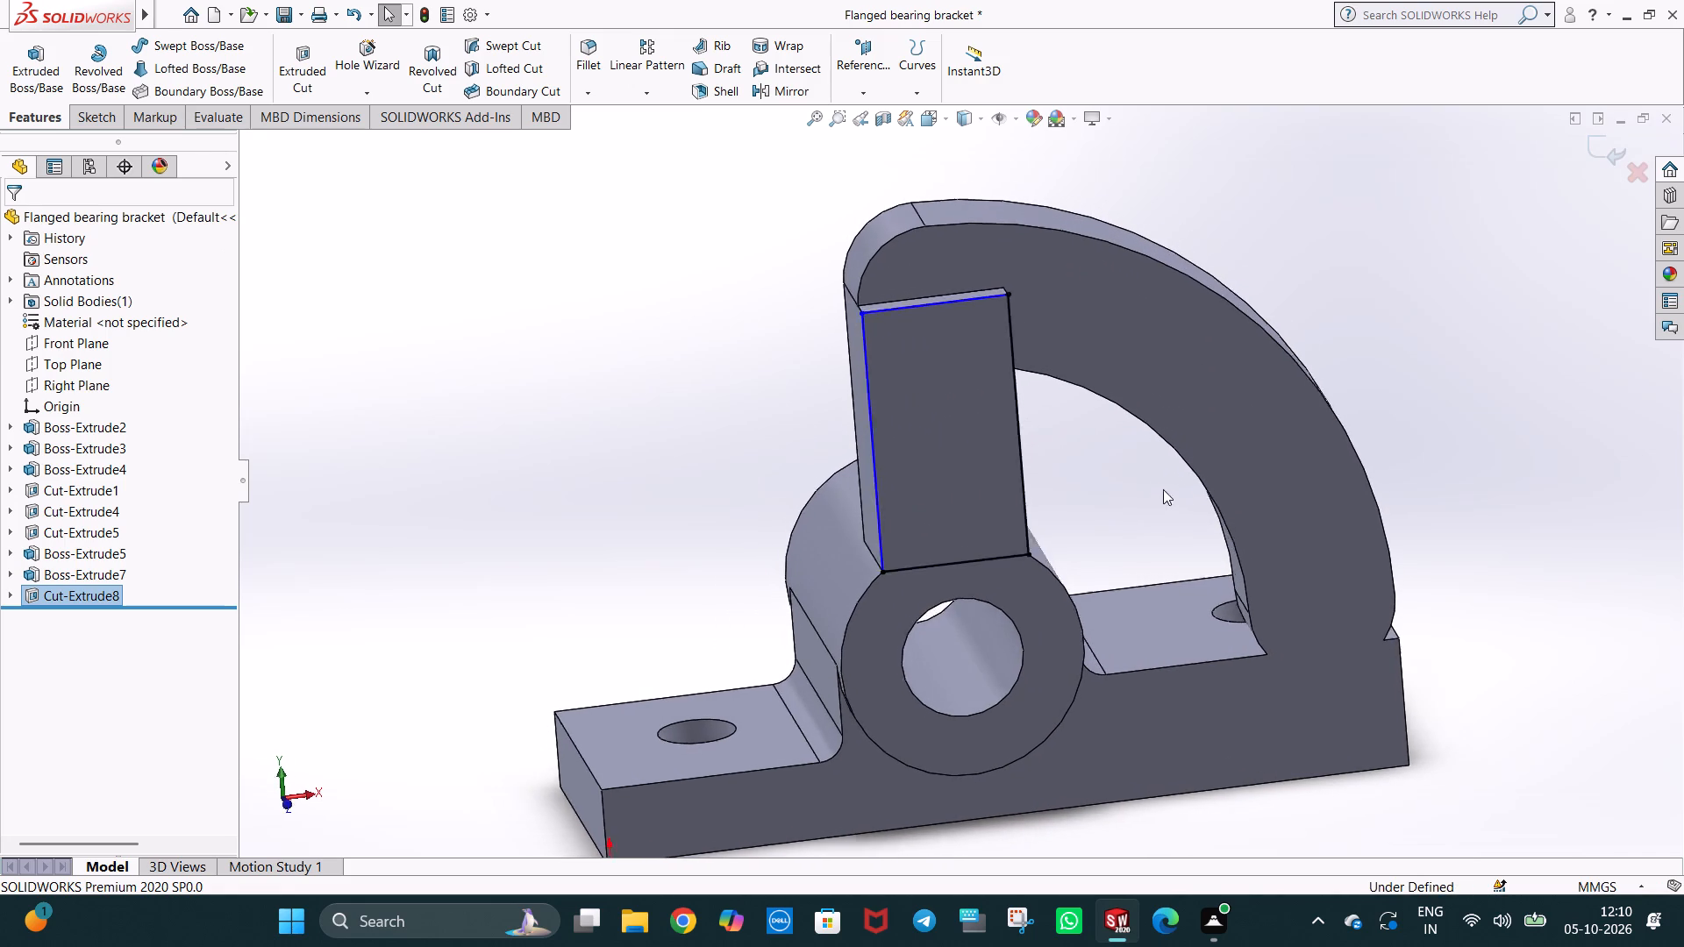
# Delete the line joining the upper ends of the profile's two vertical lines.
pyautogui.click(995, 268)
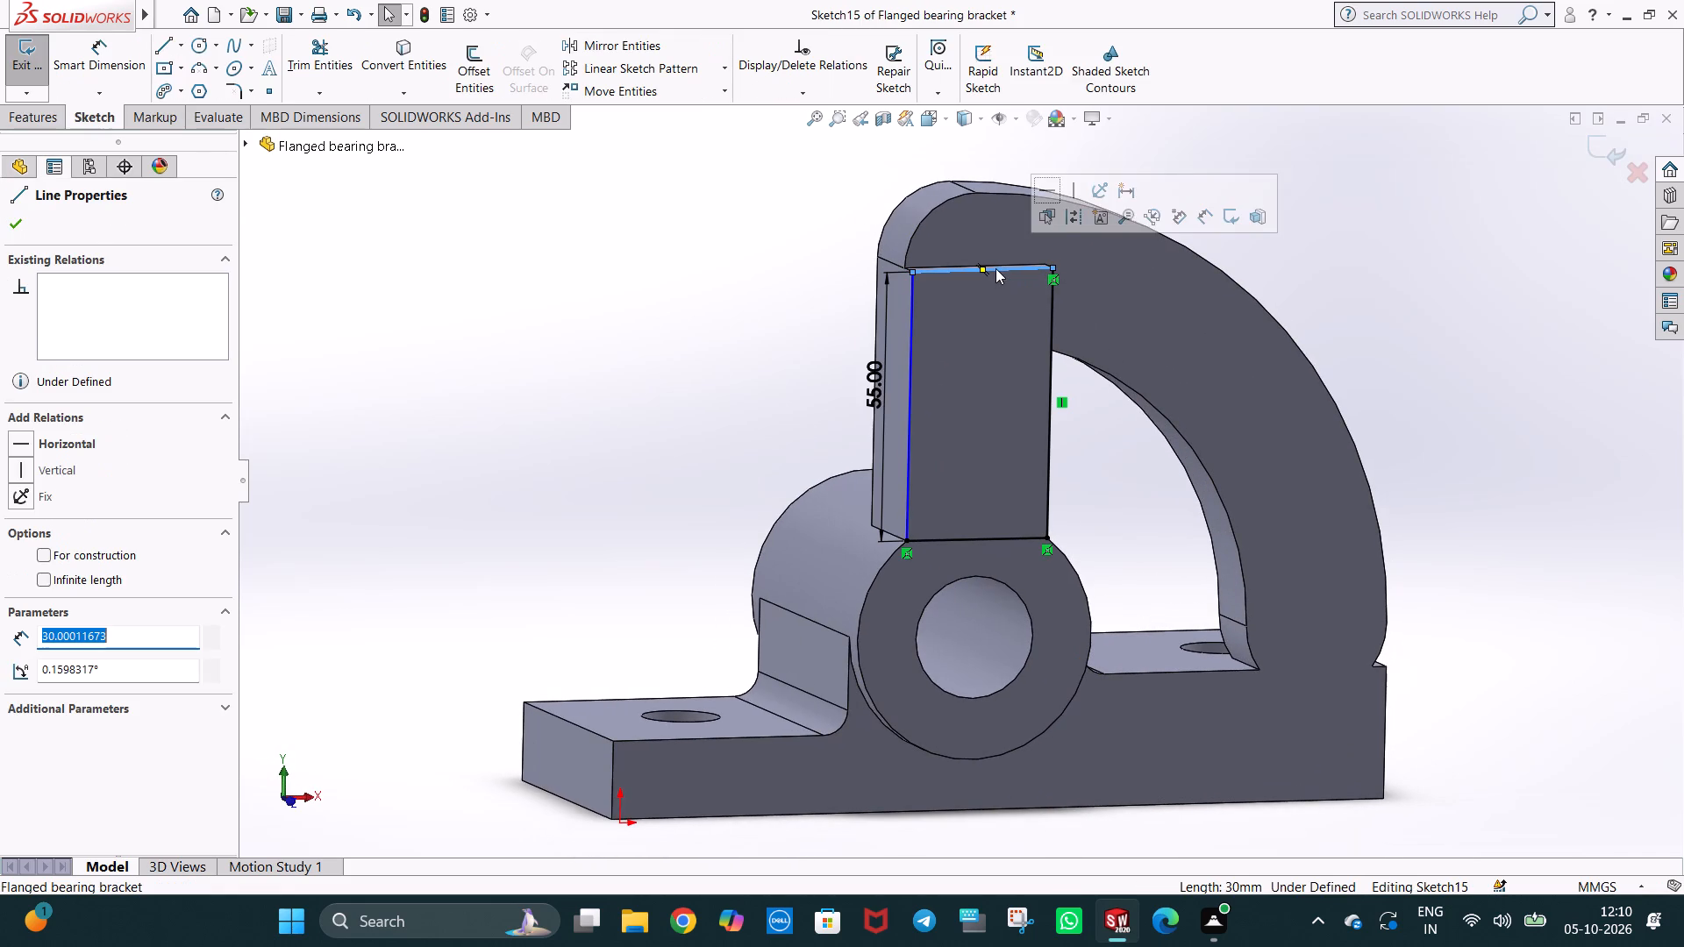
pyautogui.press('Delete')
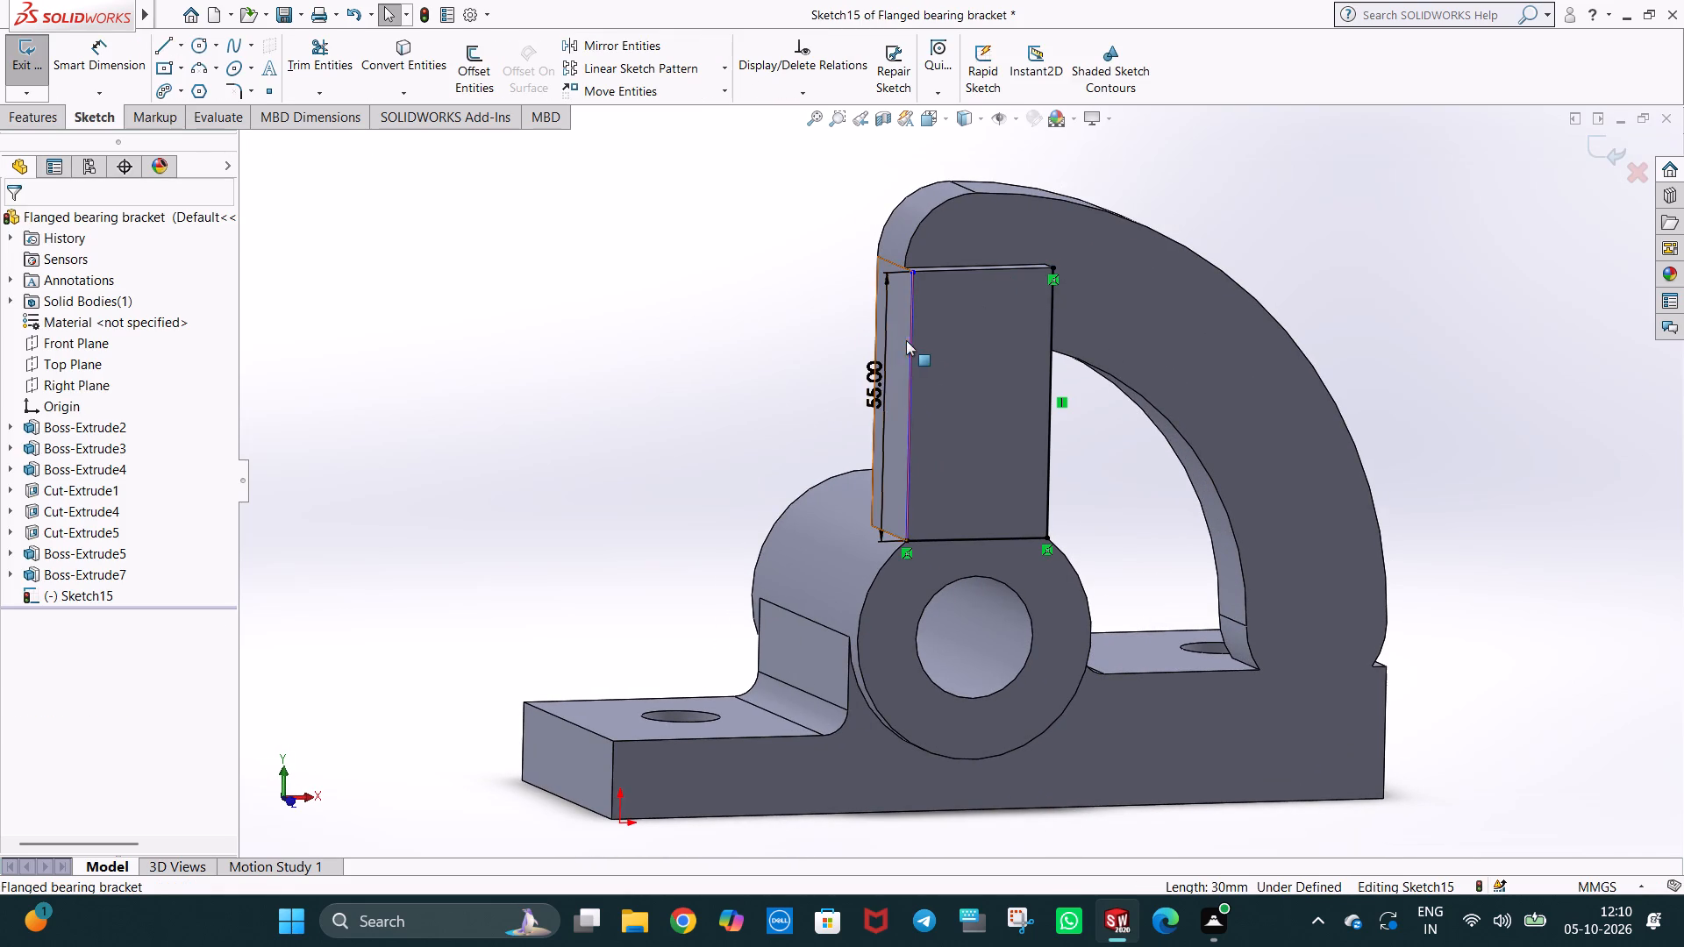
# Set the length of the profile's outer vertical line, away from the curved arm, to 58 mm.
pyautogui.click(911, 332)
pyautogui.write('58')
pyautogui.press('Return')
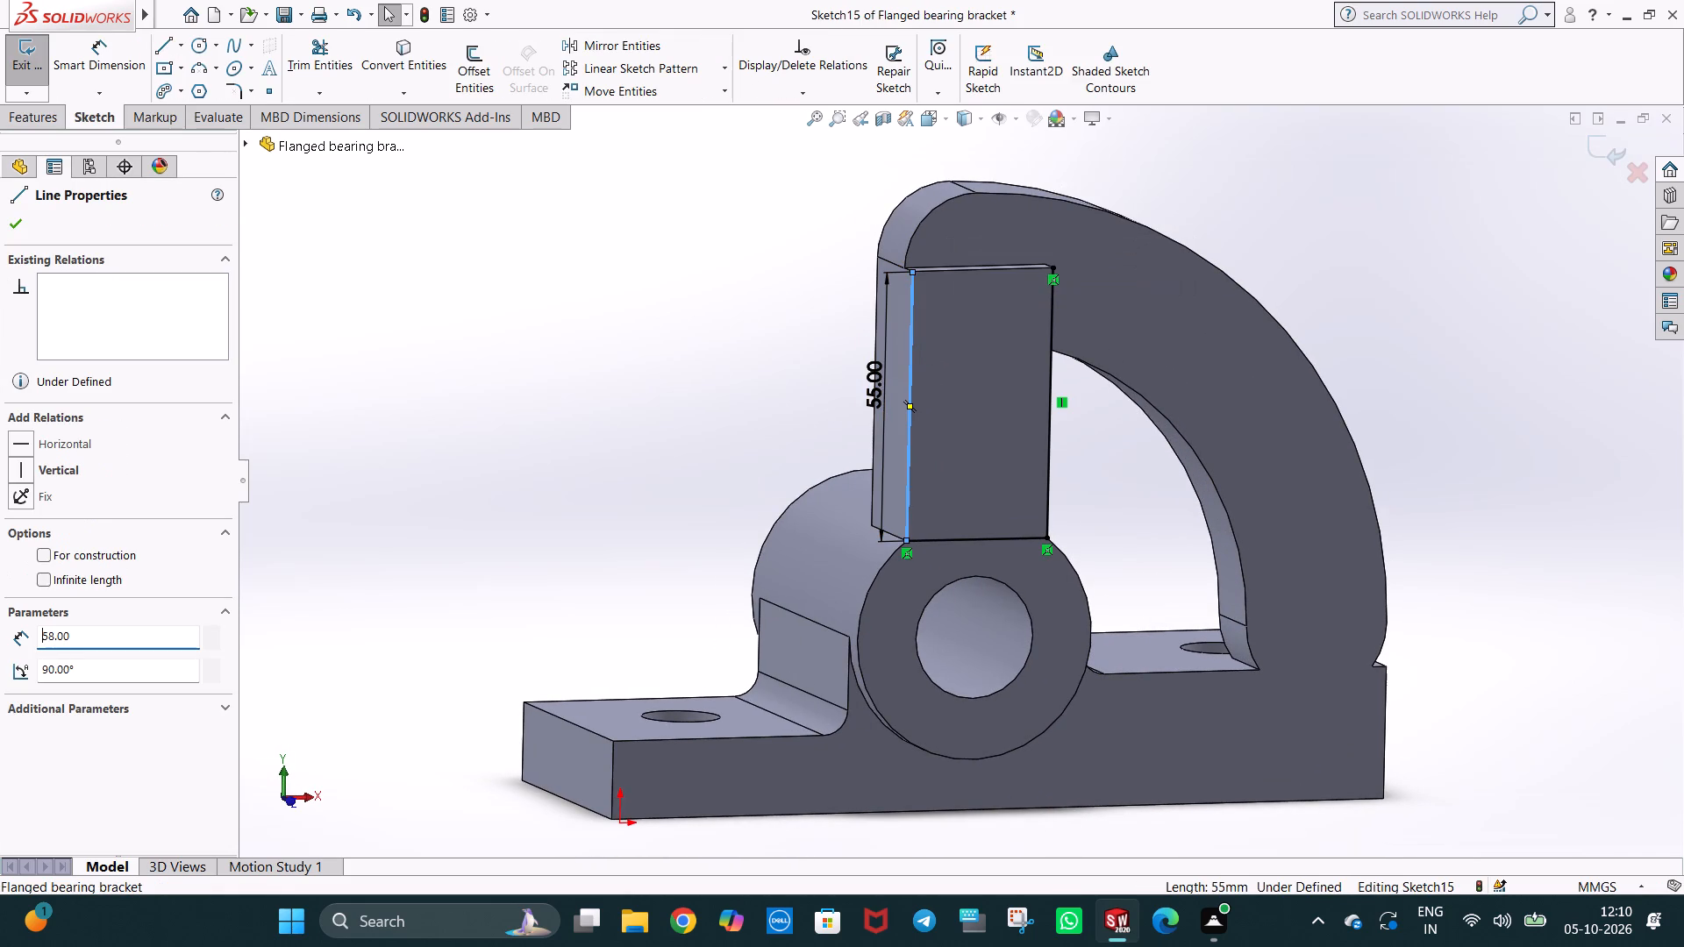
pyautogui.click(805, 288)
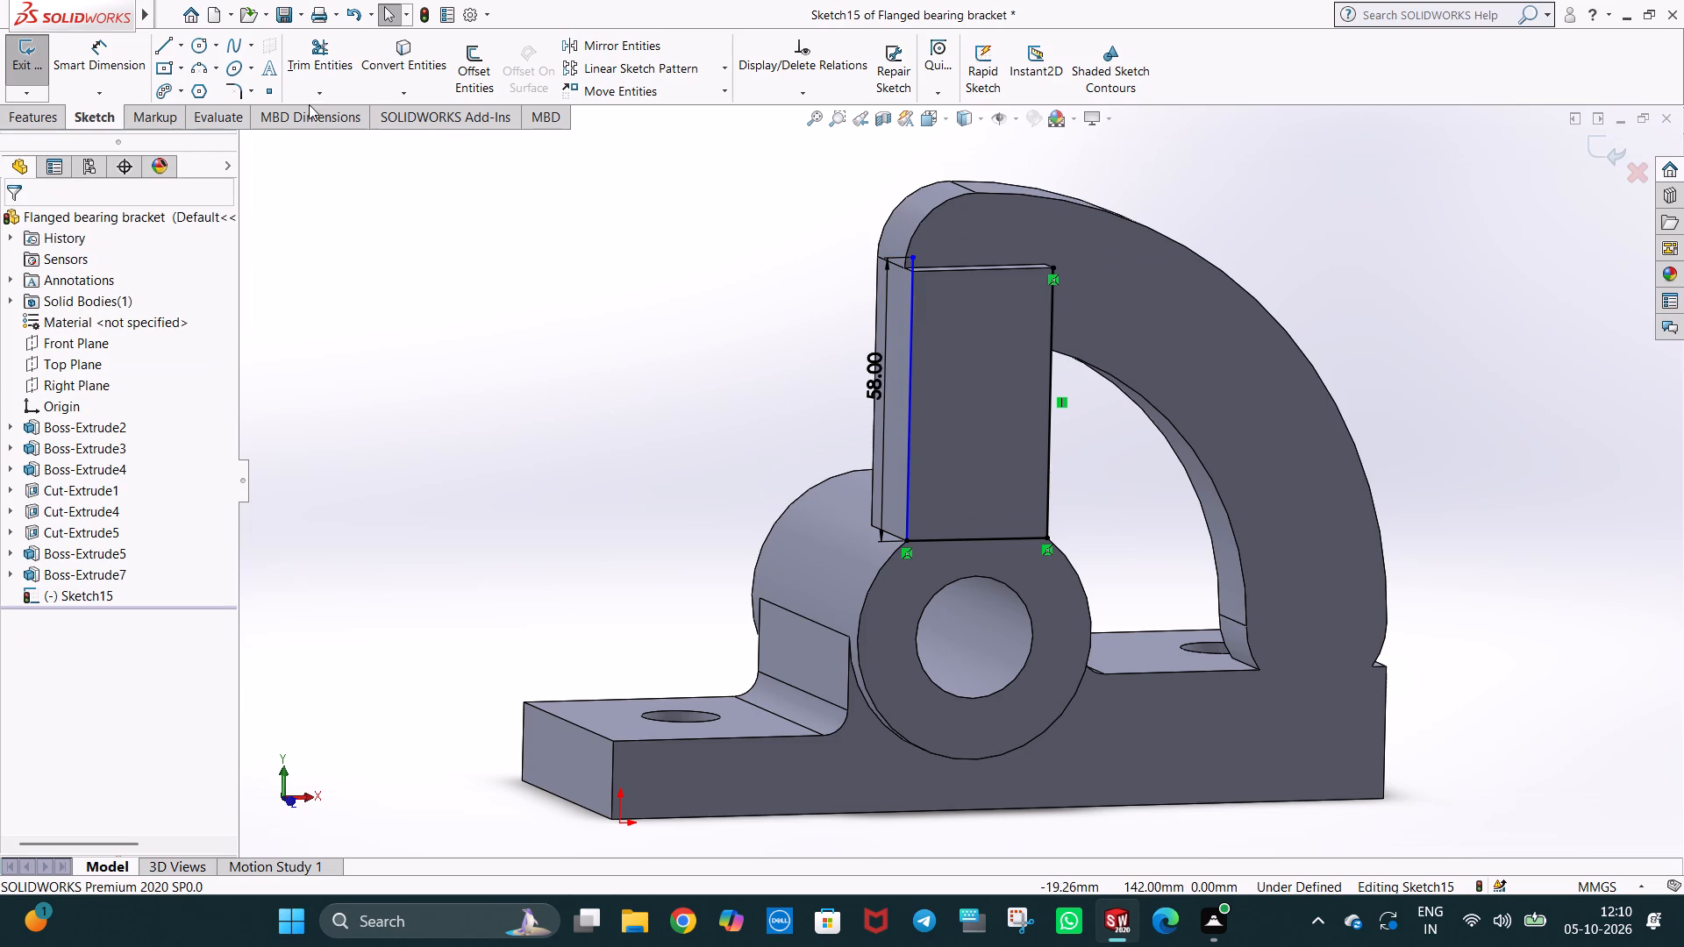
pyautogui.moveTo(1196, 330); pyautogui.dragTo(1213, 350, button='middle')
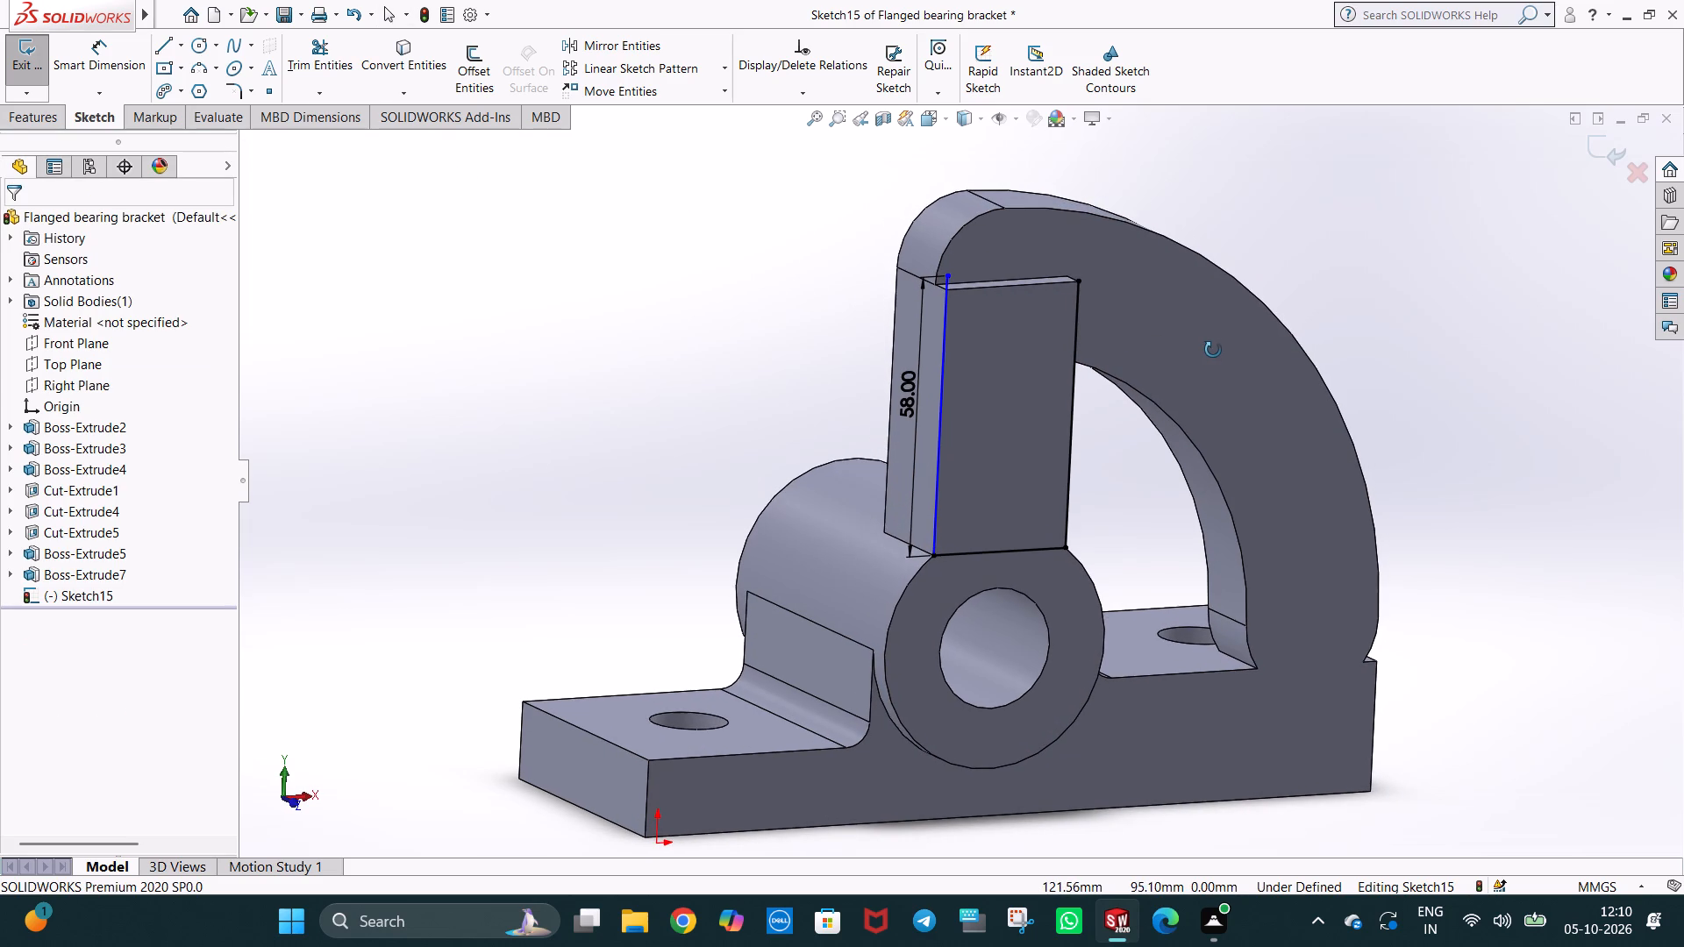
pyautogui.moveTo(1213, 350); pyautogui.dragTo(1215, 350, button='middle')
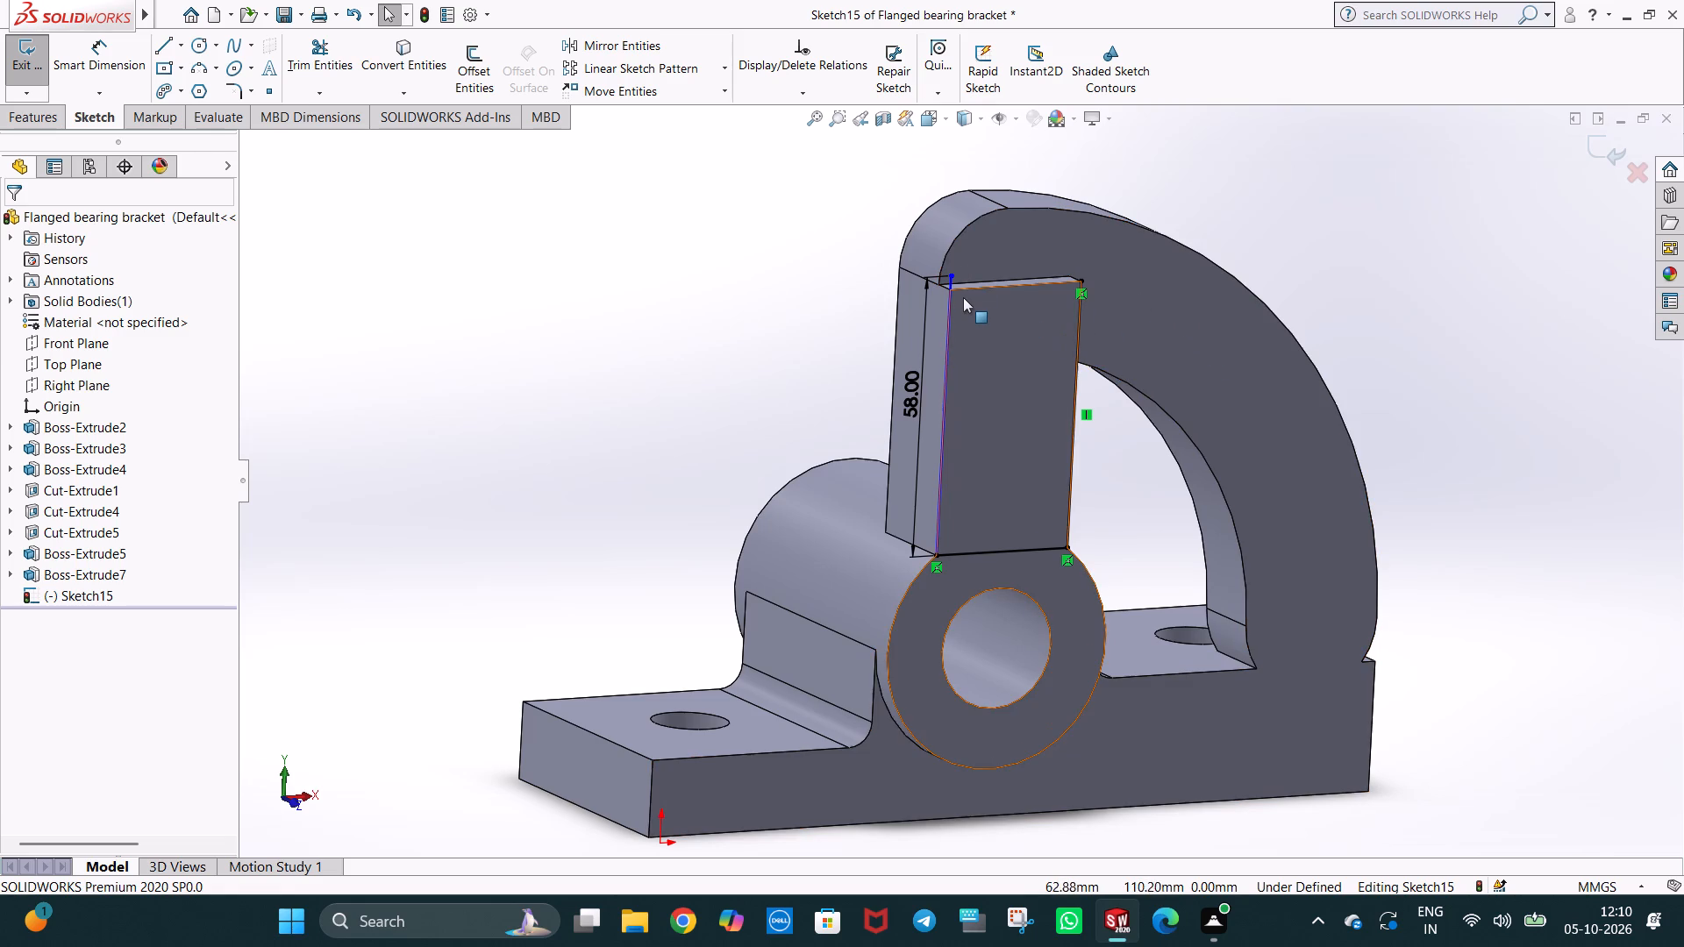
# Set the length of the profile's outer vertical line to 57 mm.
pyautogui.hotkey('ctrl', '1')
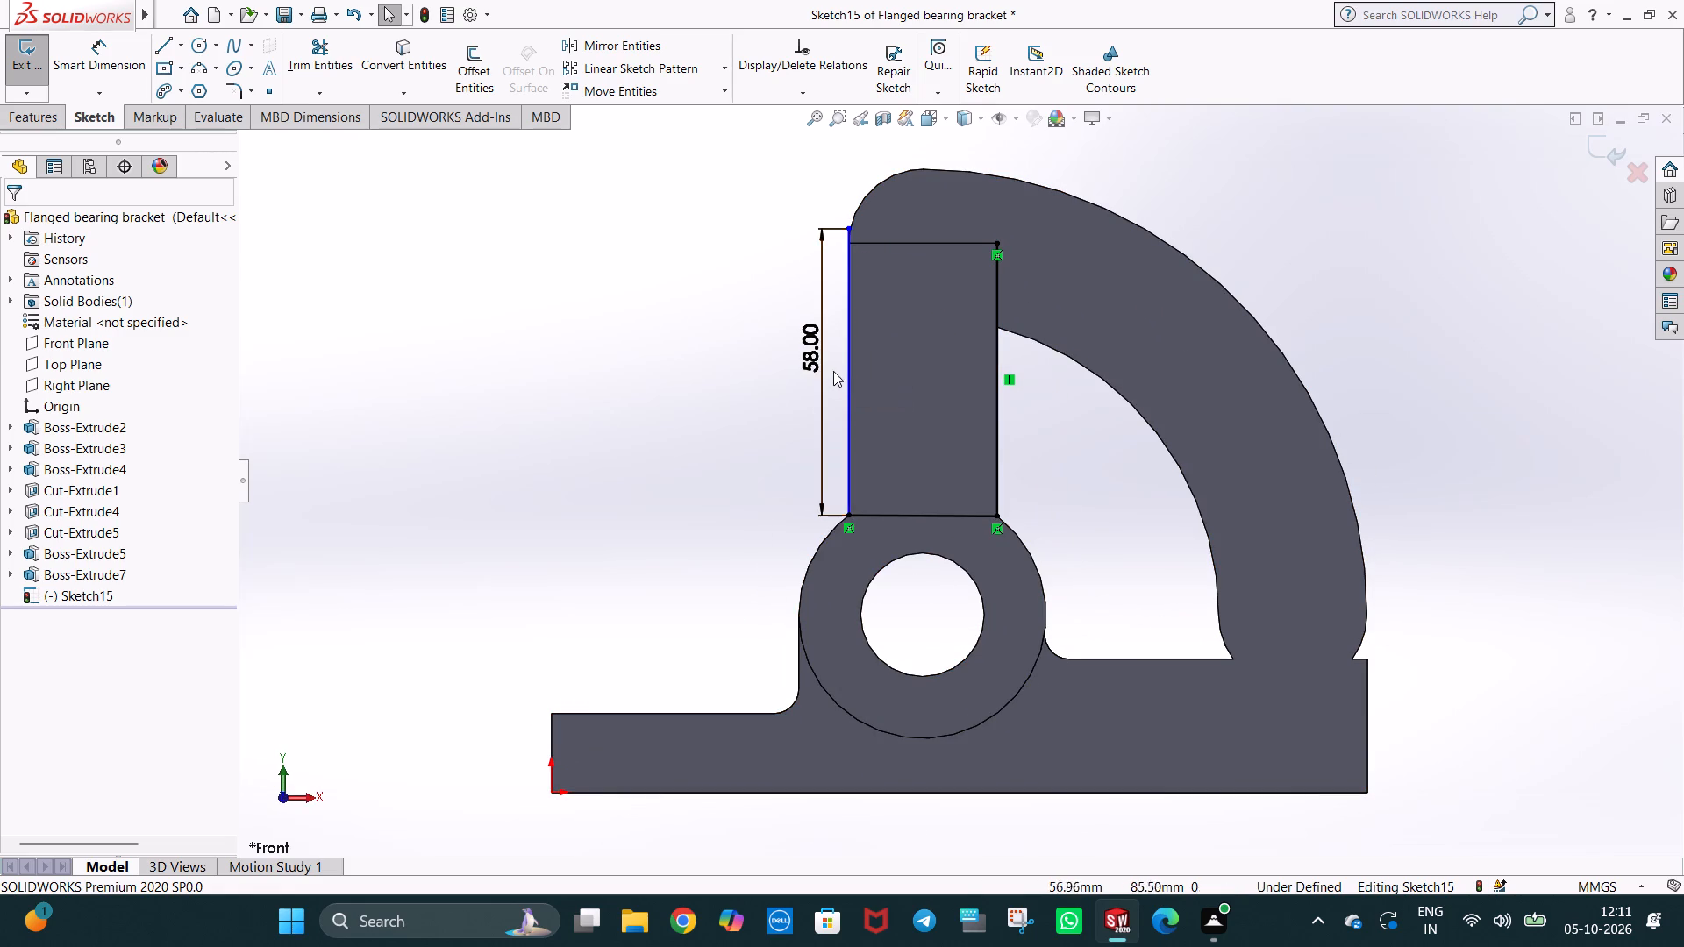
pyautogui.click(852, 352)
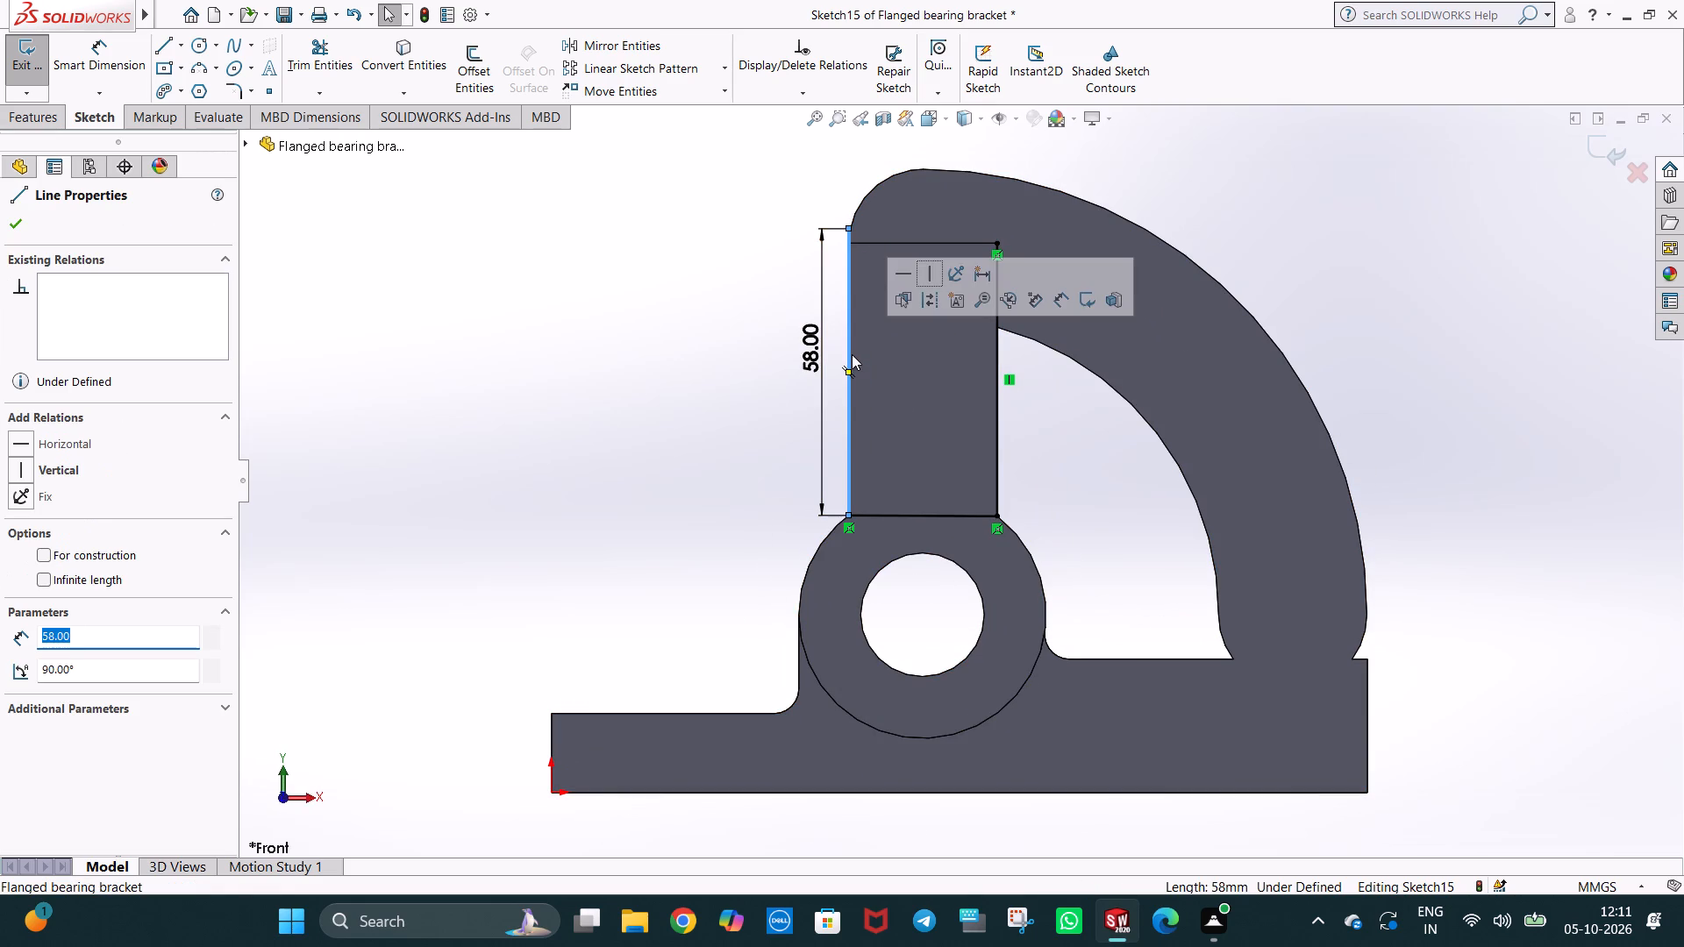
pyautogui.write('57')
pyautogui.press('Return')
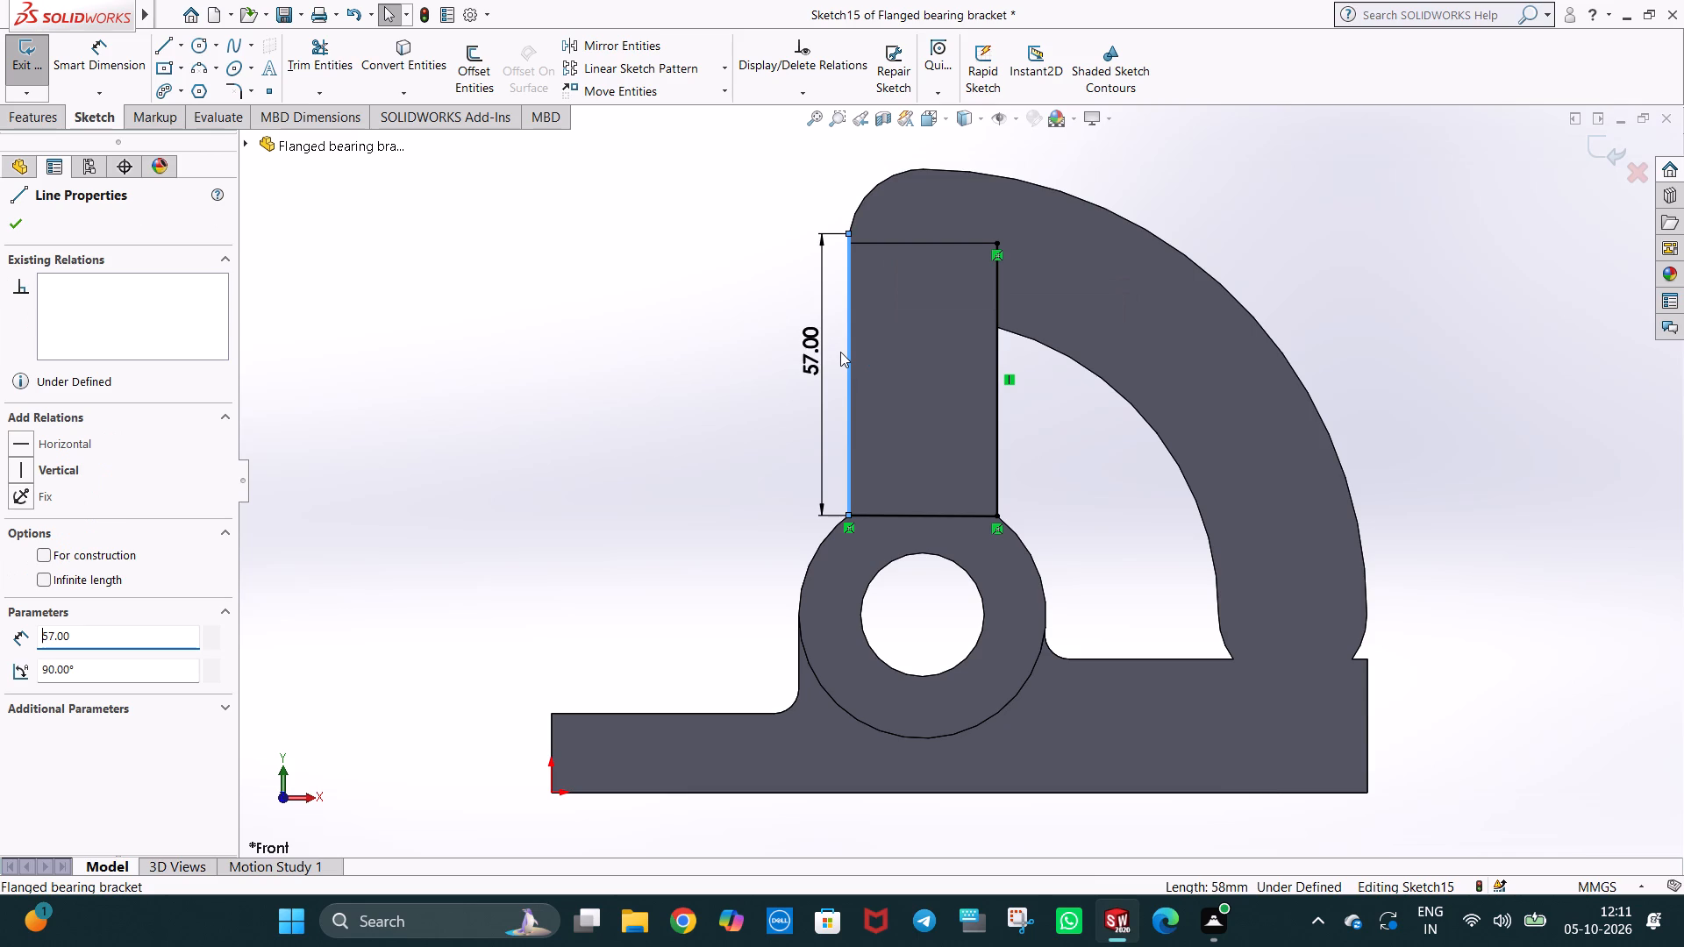
# Set the length of the profile's outer vertical line to 56 mm.
pyautogui.press('Right')
pyautogui.press('BackSpace')
pyautogui.press('Right')
pyautogui.press('BackSpace')
pyautogui.write('56')
pyautogui.press('Return')
pyautogui.click(607, 311)
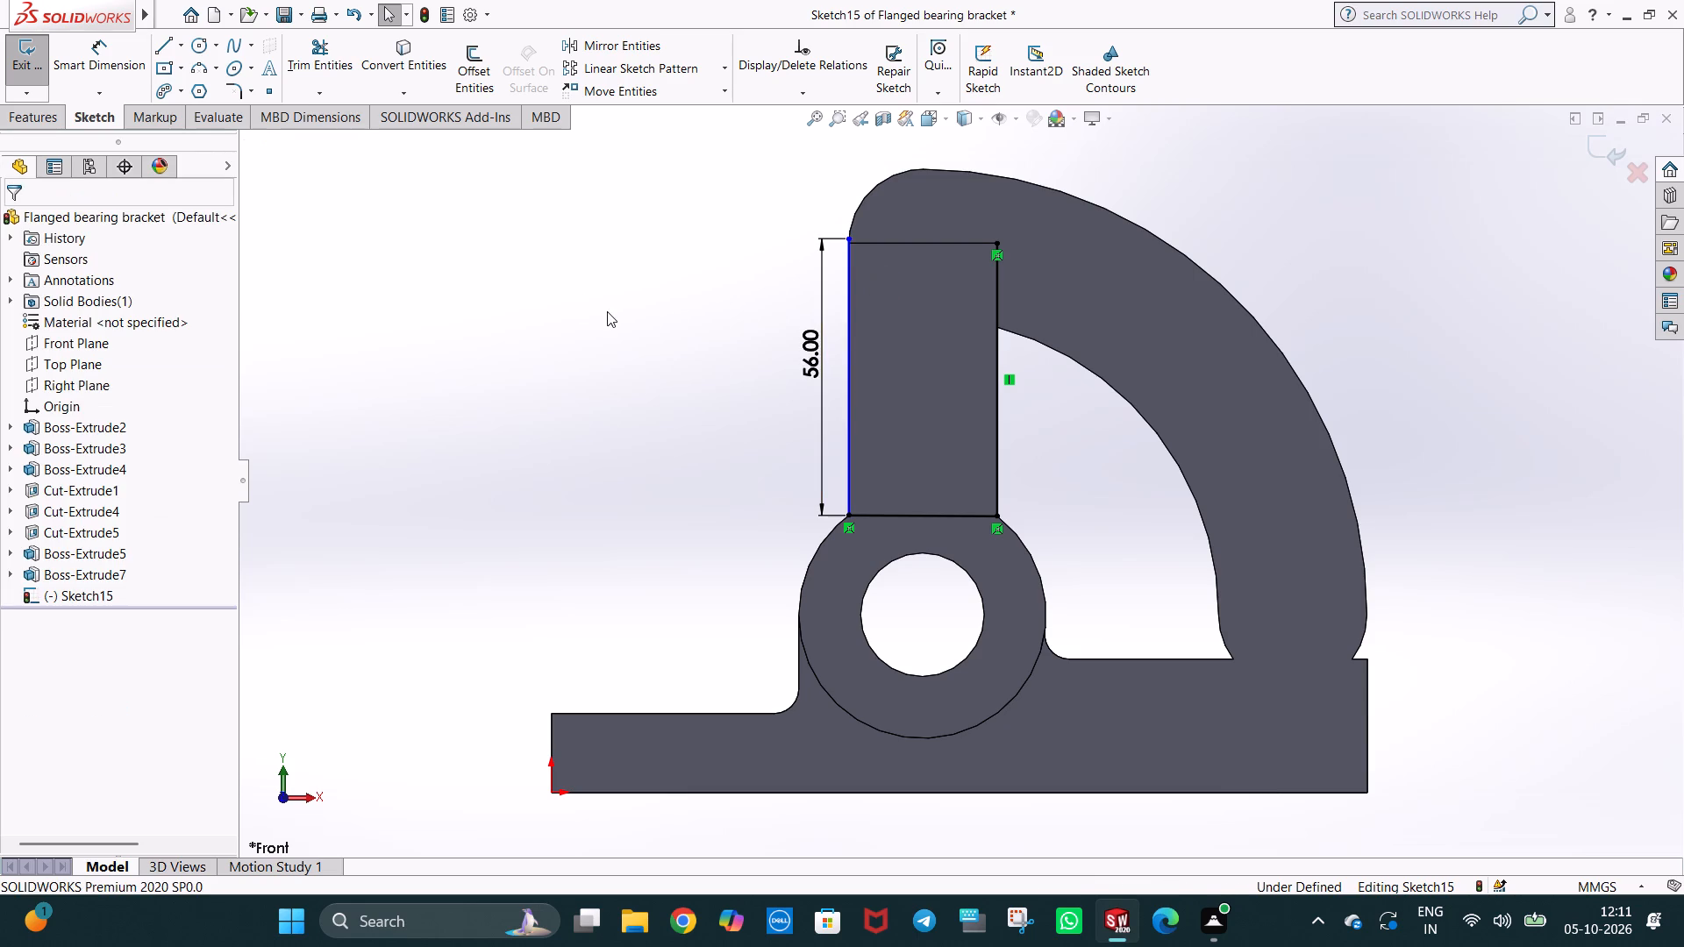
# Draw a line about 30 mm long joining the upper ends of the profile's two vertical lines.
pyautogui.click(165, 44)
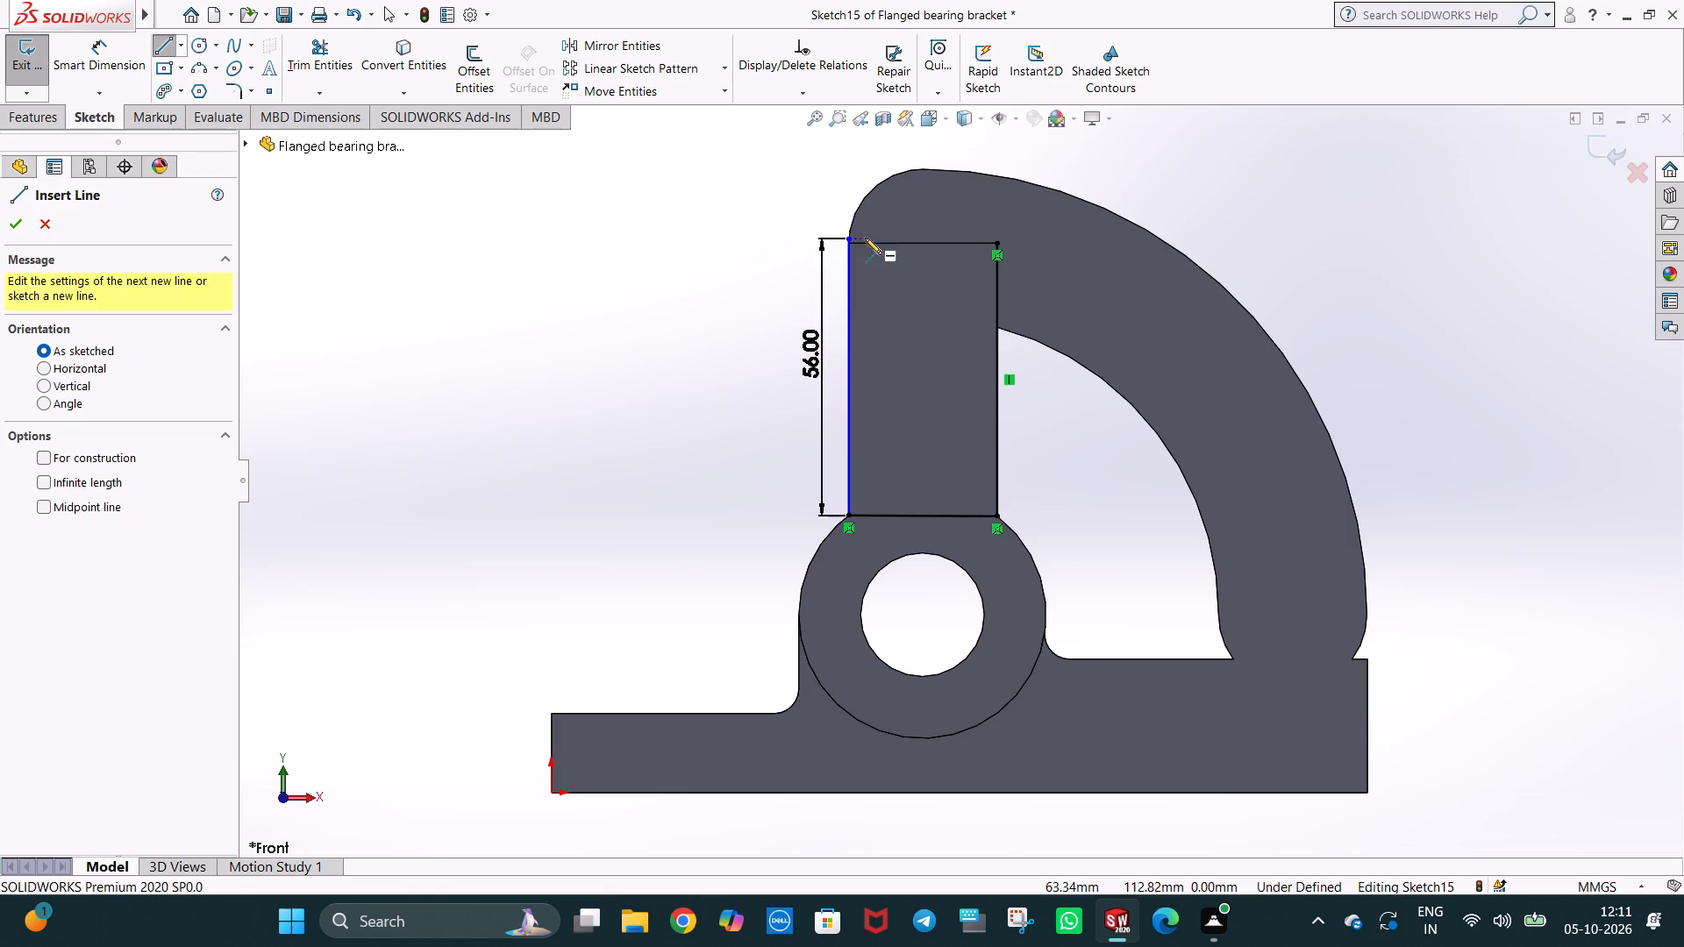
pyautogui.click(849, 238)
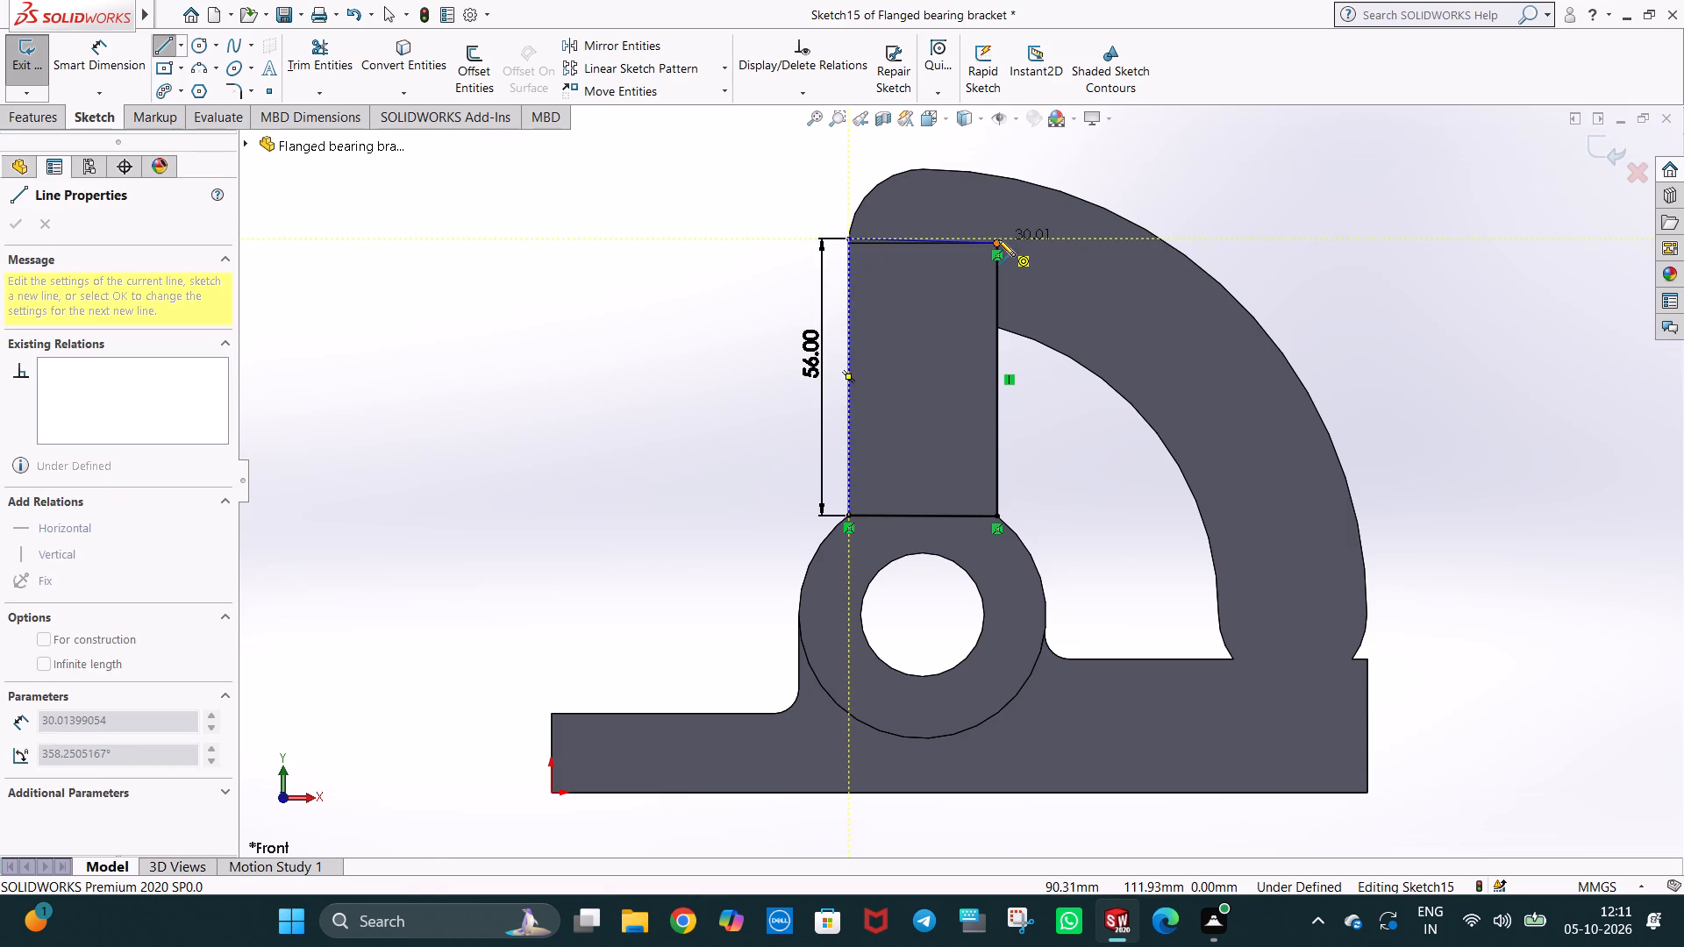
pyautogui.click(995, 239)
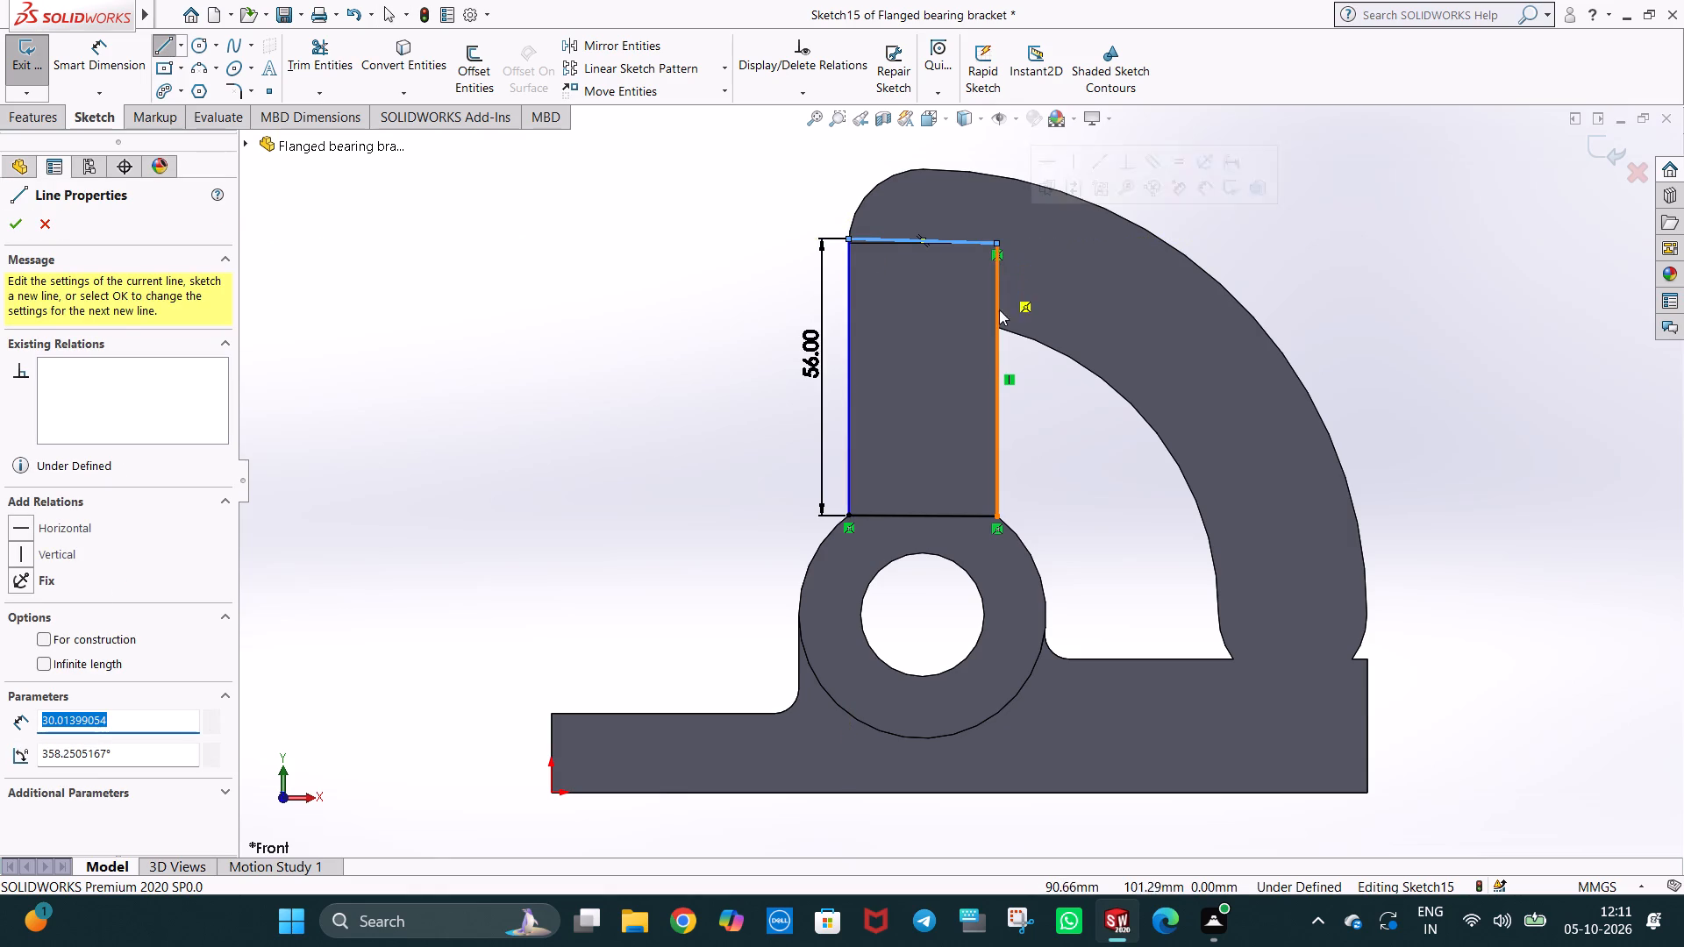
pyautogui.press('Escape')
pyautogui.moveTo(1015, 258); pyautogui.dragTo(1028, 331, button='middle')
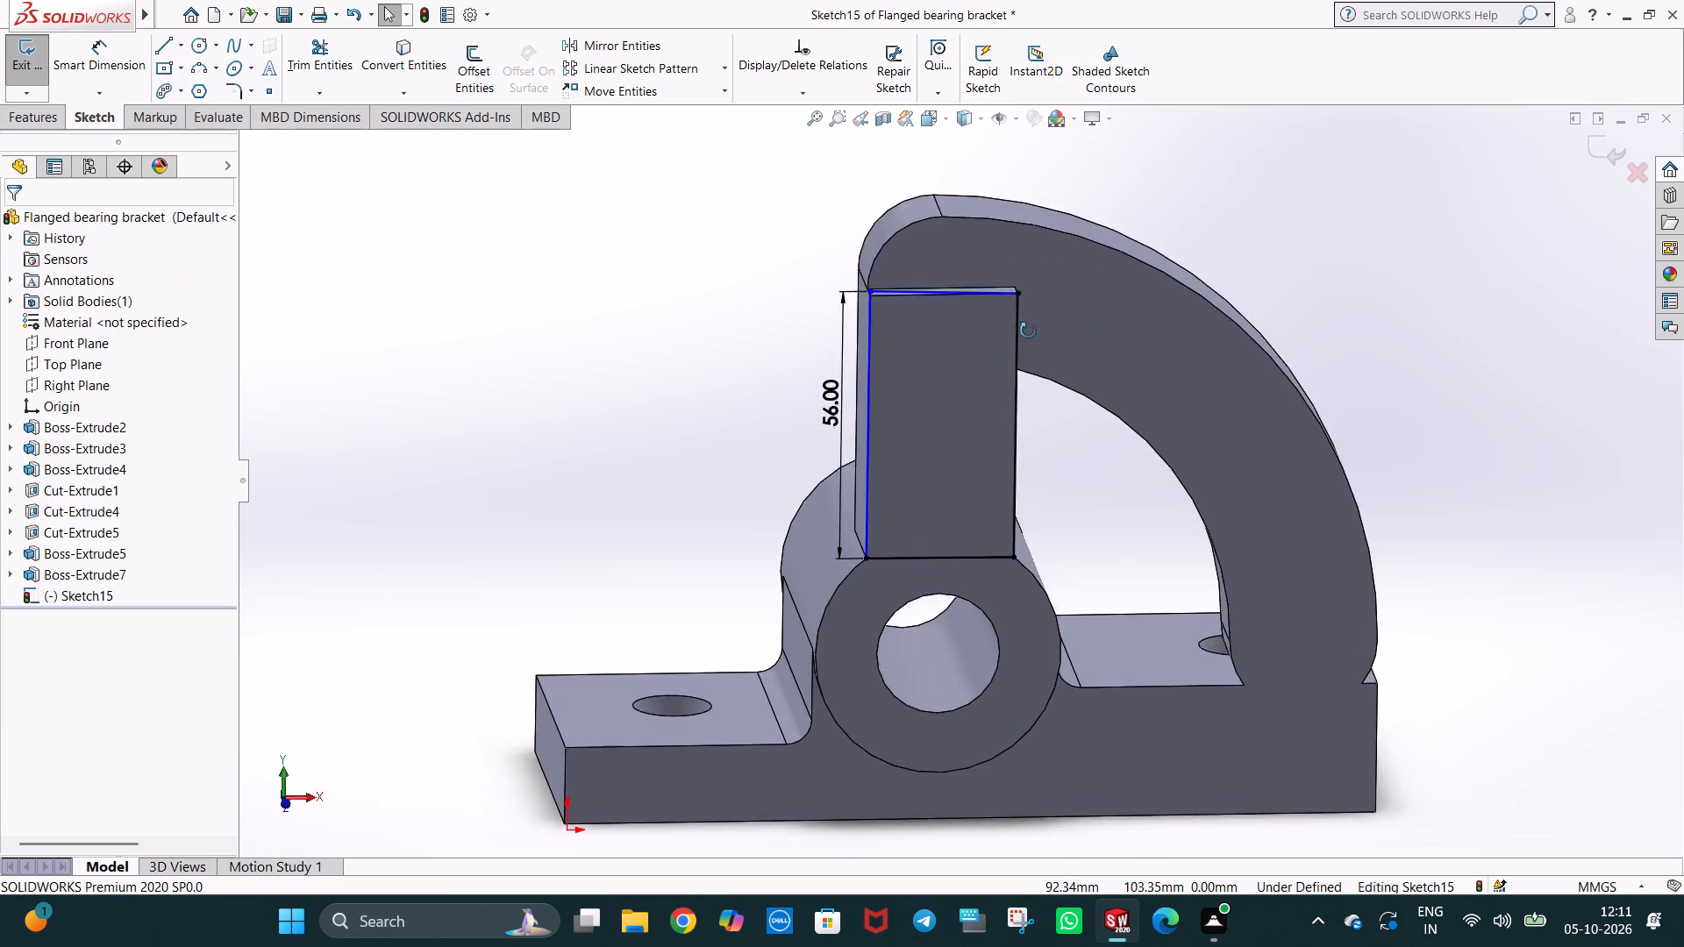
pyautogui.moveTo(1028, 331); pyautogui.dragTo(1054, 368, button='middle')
# Delete the profile's vertical line on the curved arm's side and the slanted line across its top.
pyautogui.hotkey('ctrl', '1')
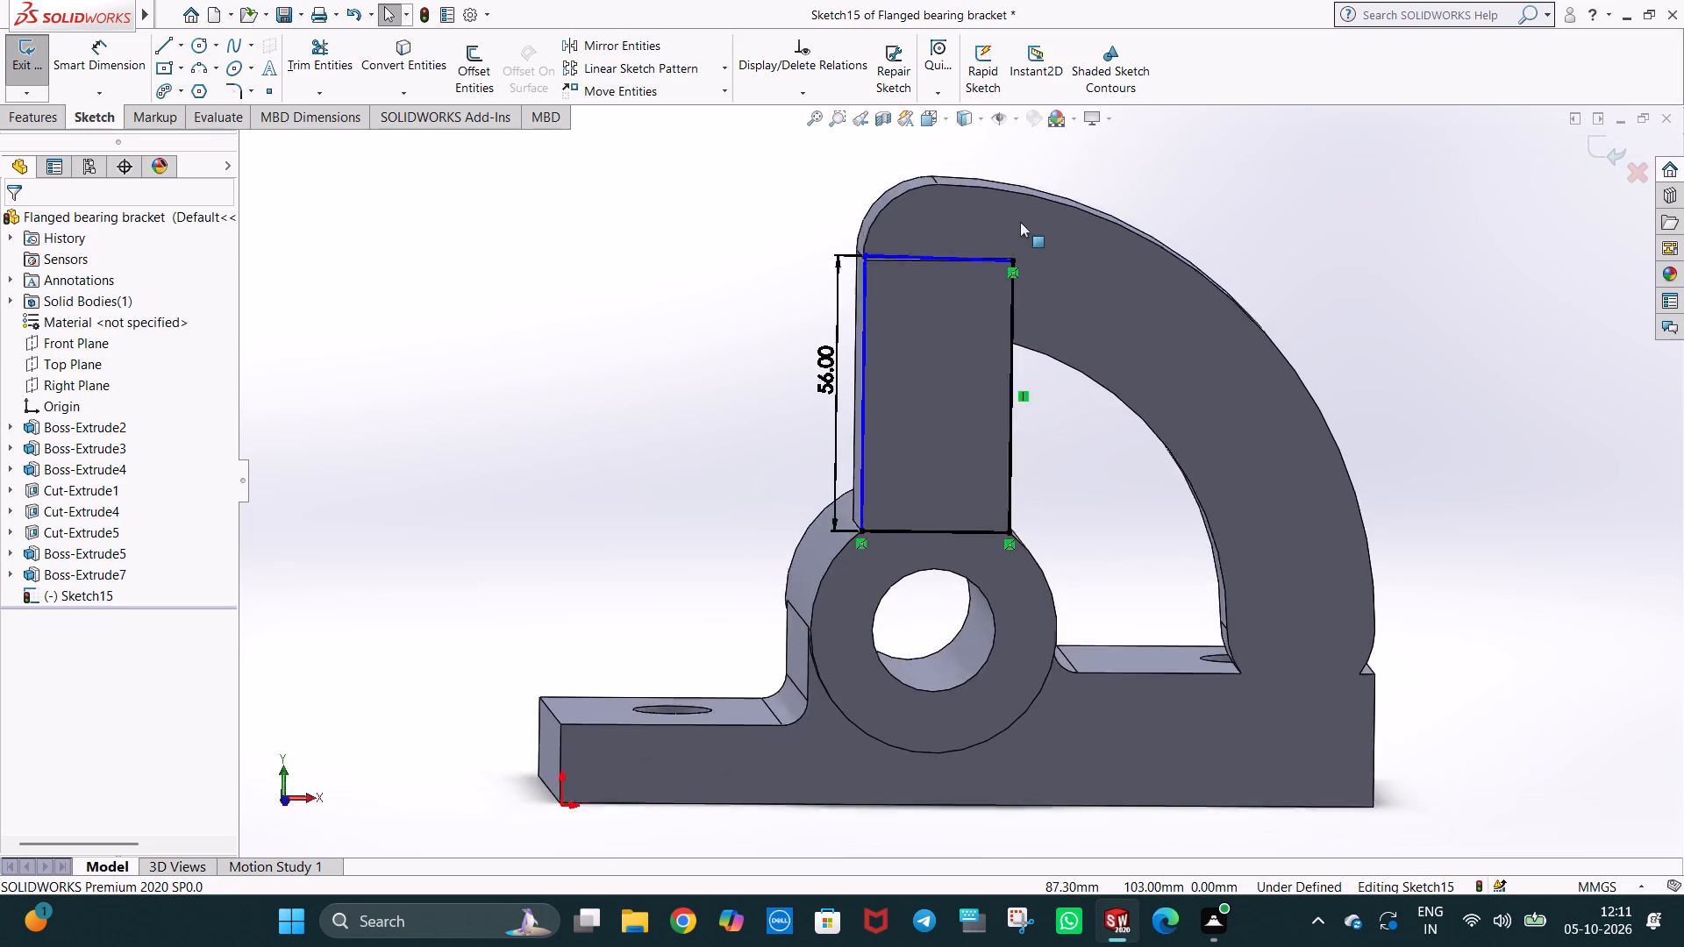
pyautogui.click(997, 280)
pyautogui.press('Delete')
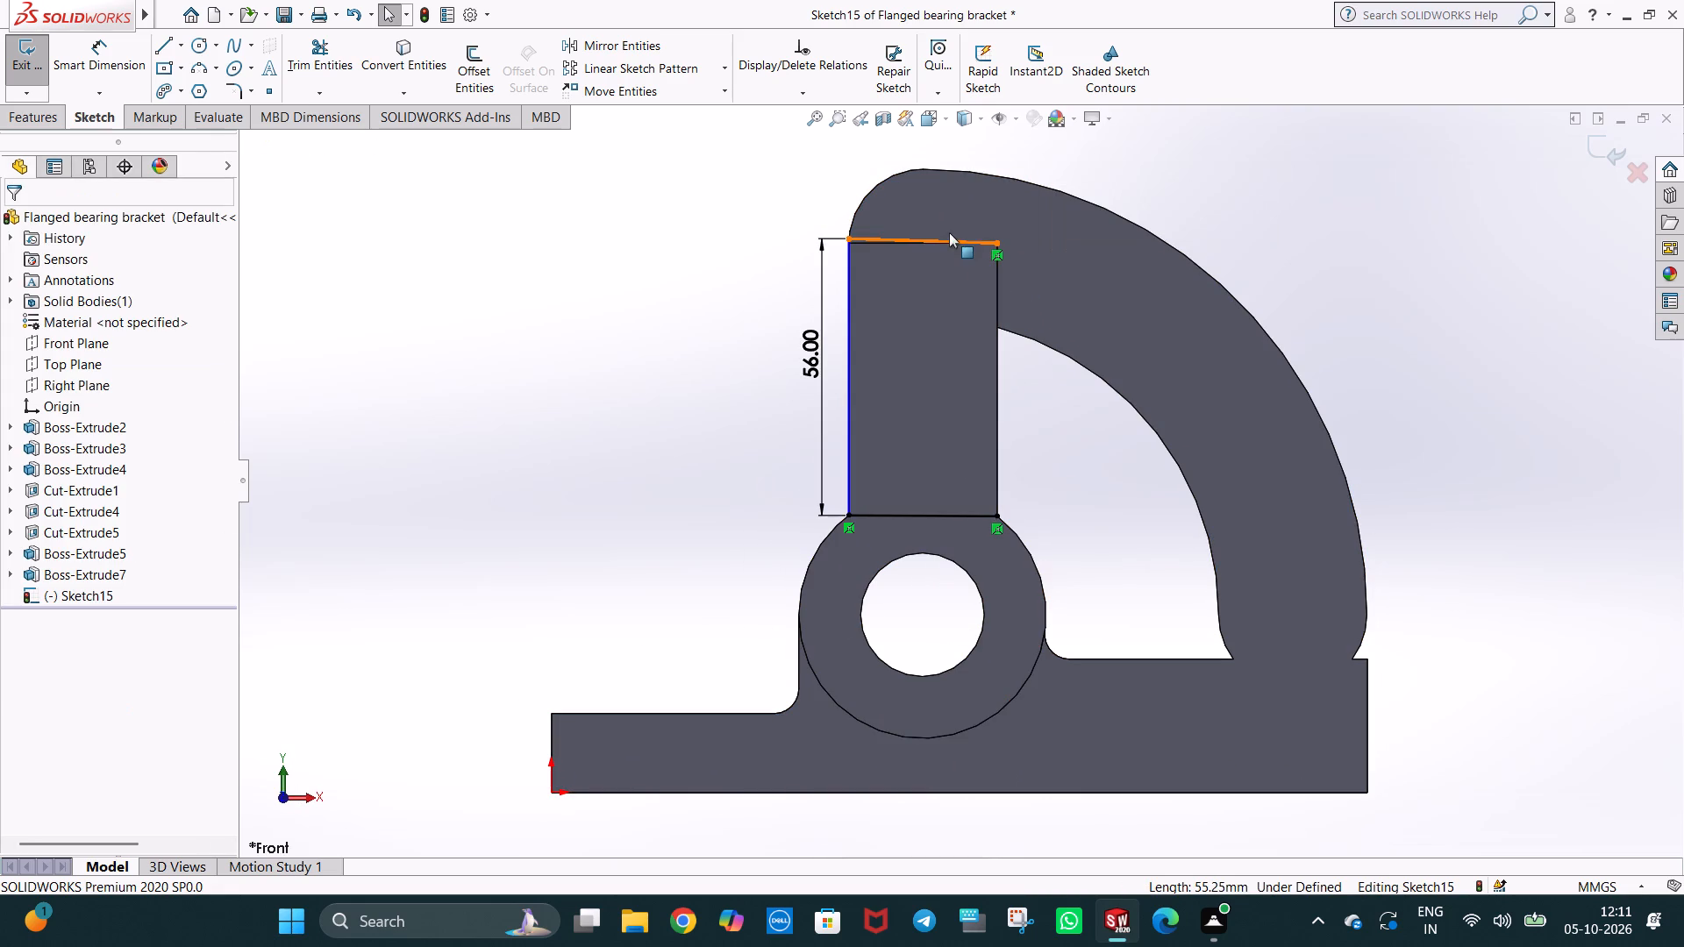
pyautogui.click(949, 240)
pyautogui.press('Delete')
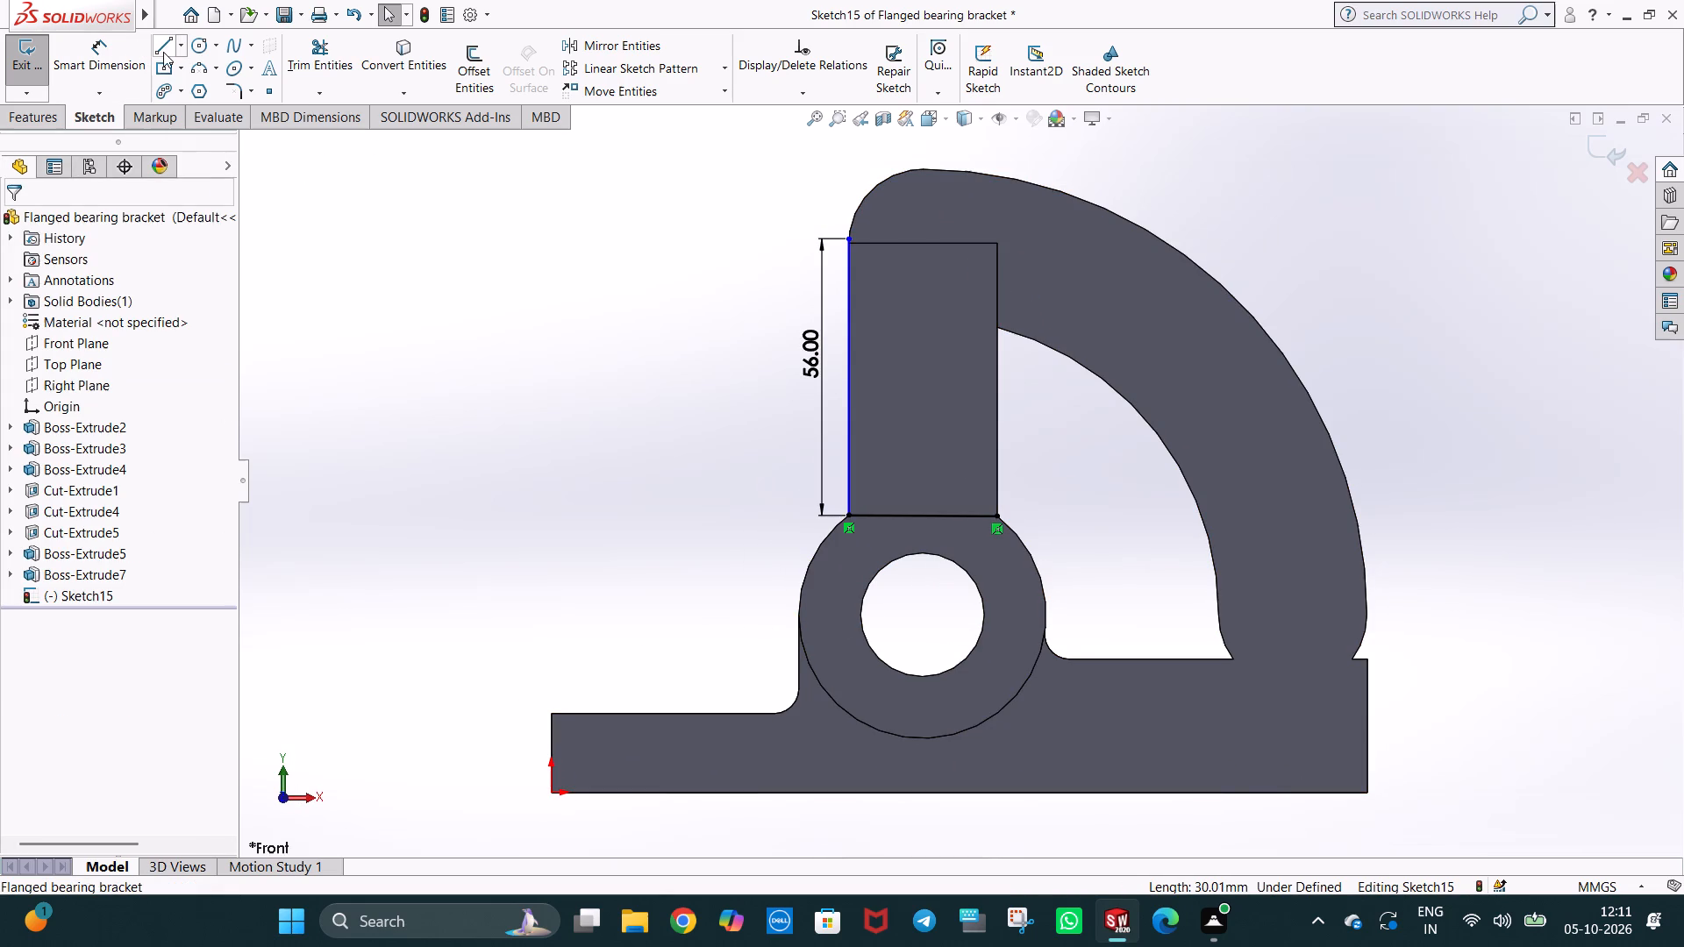
# Close the profile with a horizontal top line about 30 mm long and a vertical line about 56 mm long down to its base.
pyautogui.click(163, 52)
pyautogui.click(850, 239)
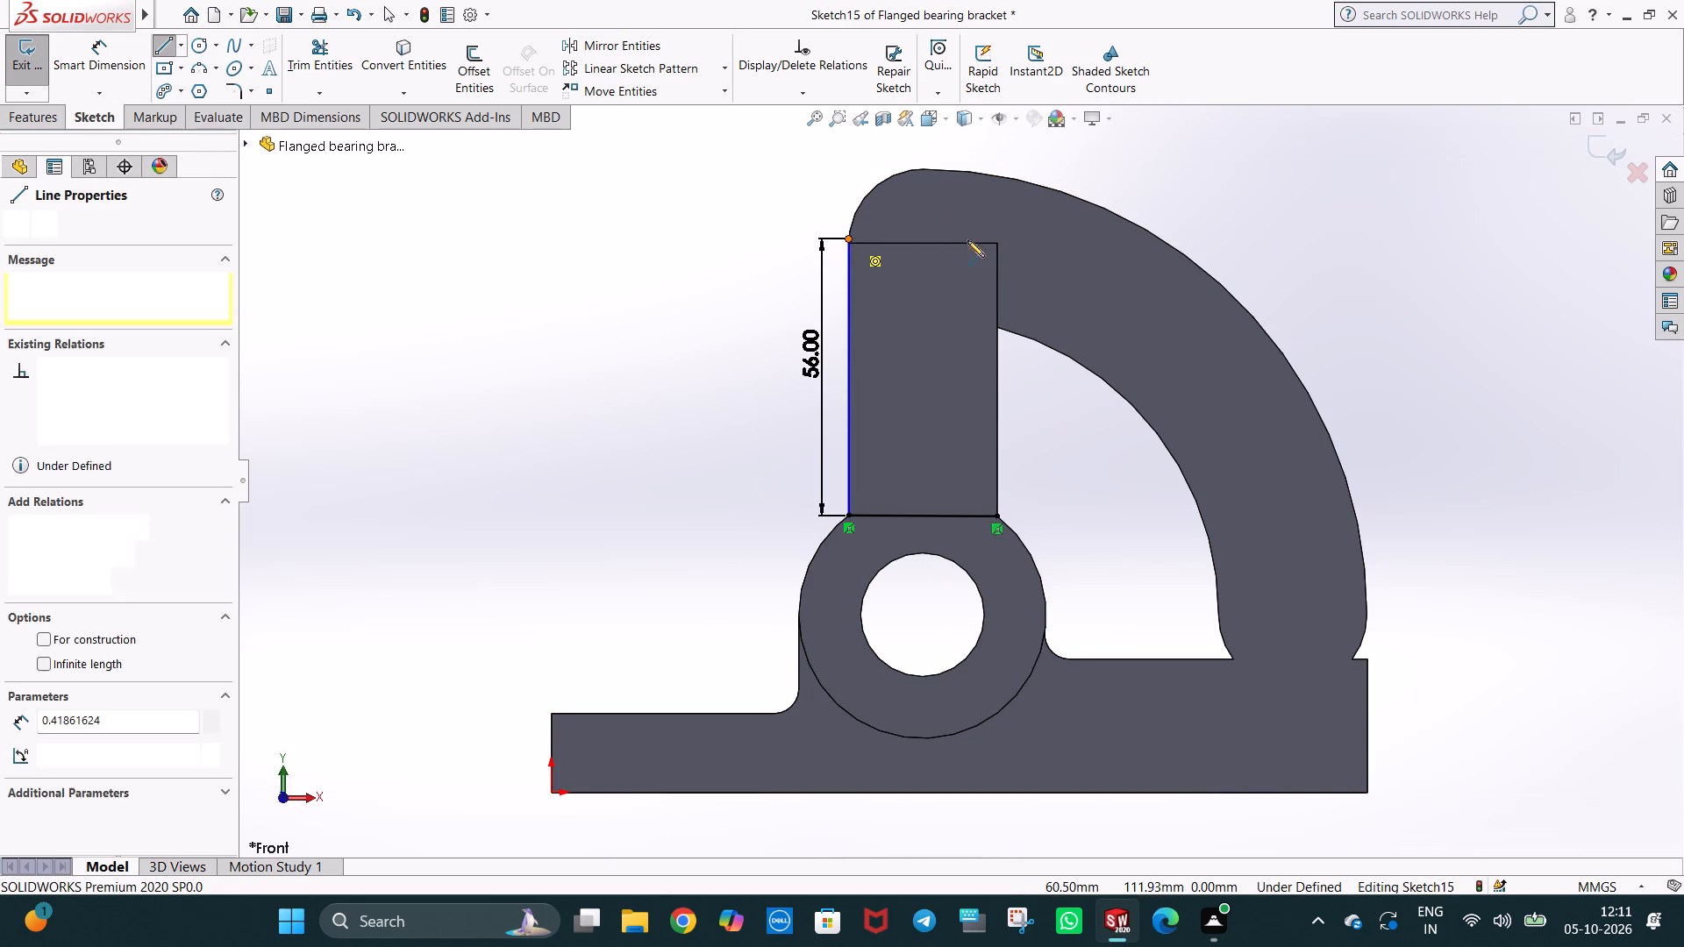
pyautogui.click(996, 238)
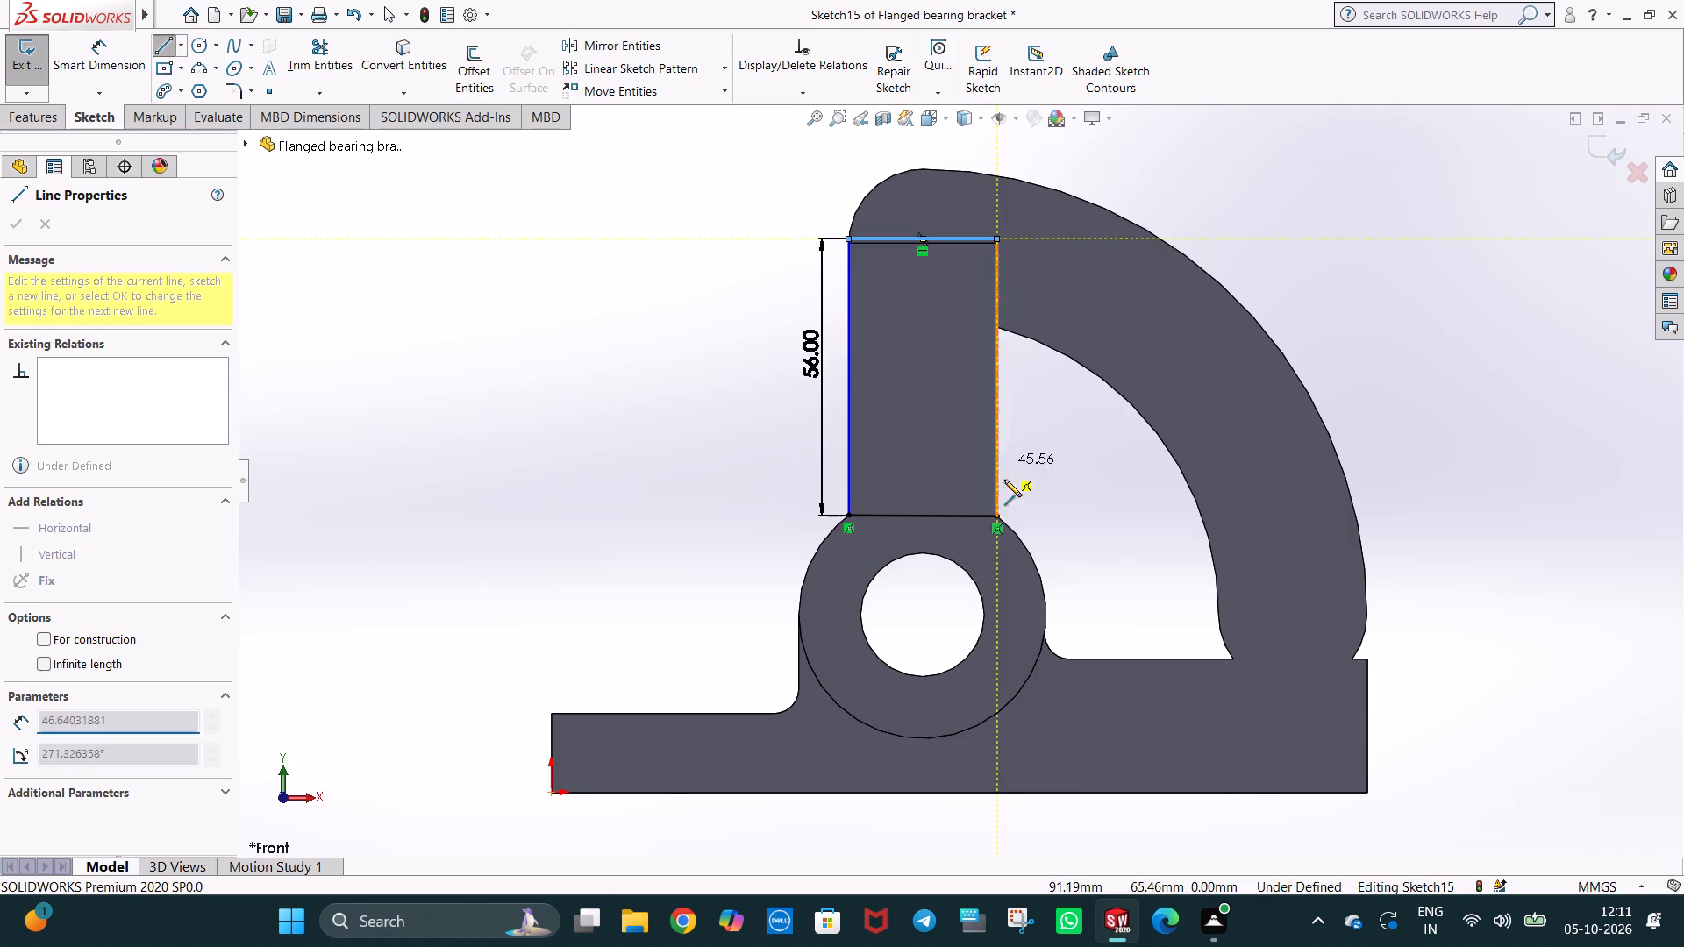
pyautogui.click(997, 515)
pyautogui.press('Escape')
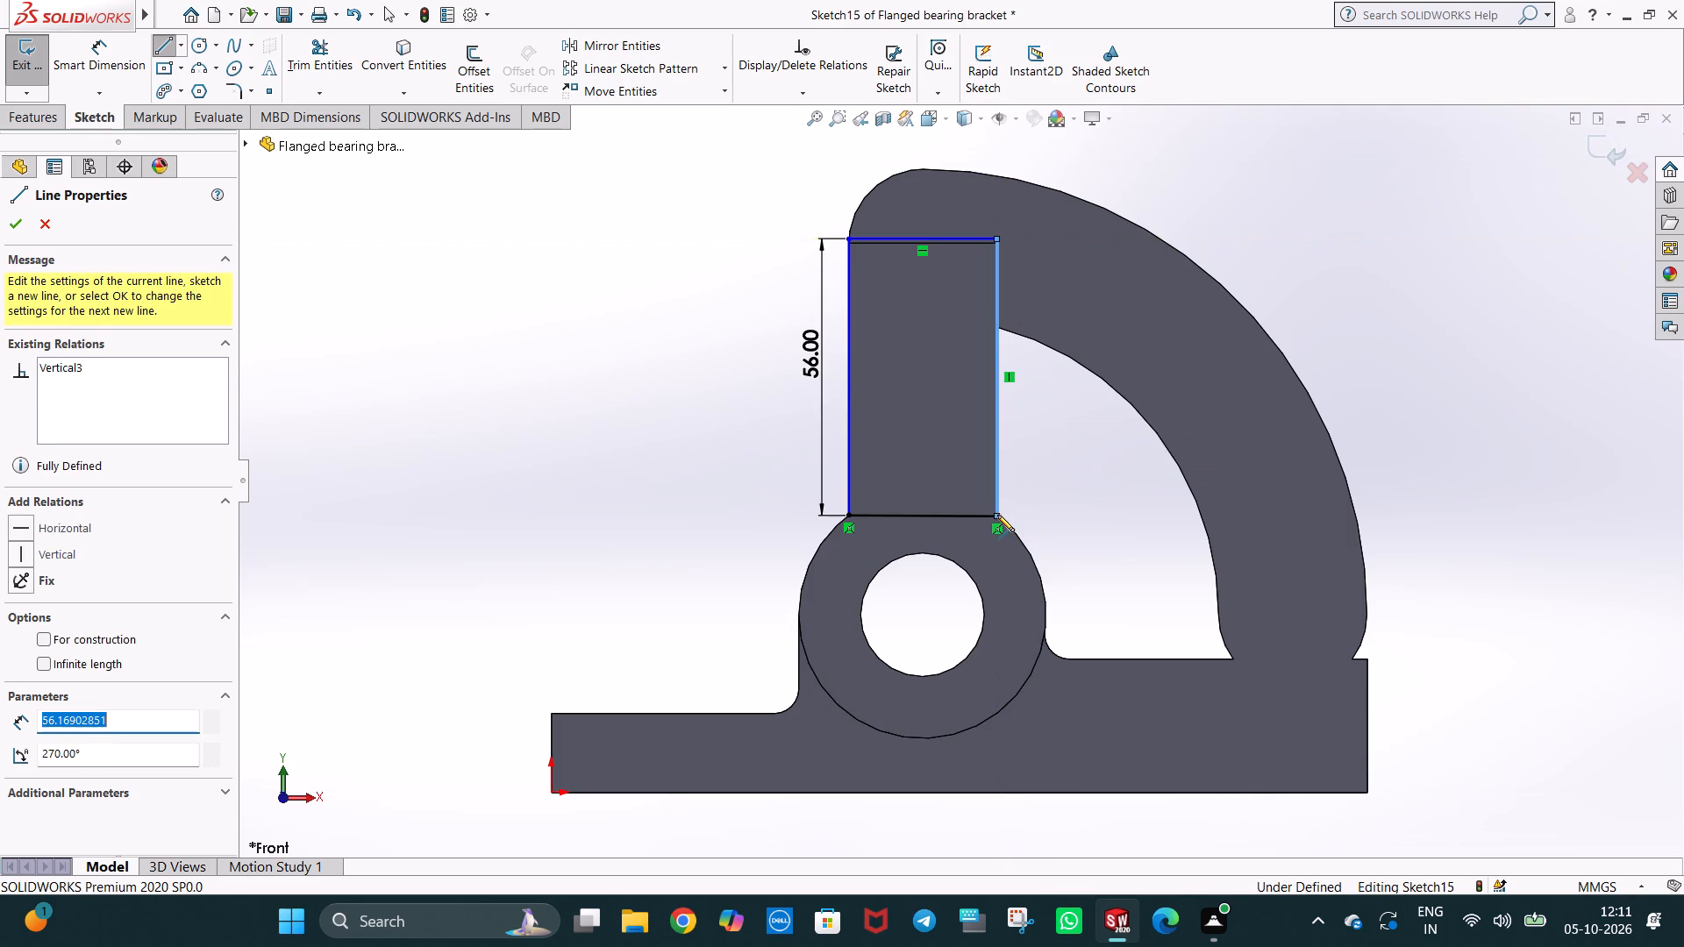
pyautogui.press('Escape')
pyautogui.press('Escape')
pyautogui.click(1329, 235)
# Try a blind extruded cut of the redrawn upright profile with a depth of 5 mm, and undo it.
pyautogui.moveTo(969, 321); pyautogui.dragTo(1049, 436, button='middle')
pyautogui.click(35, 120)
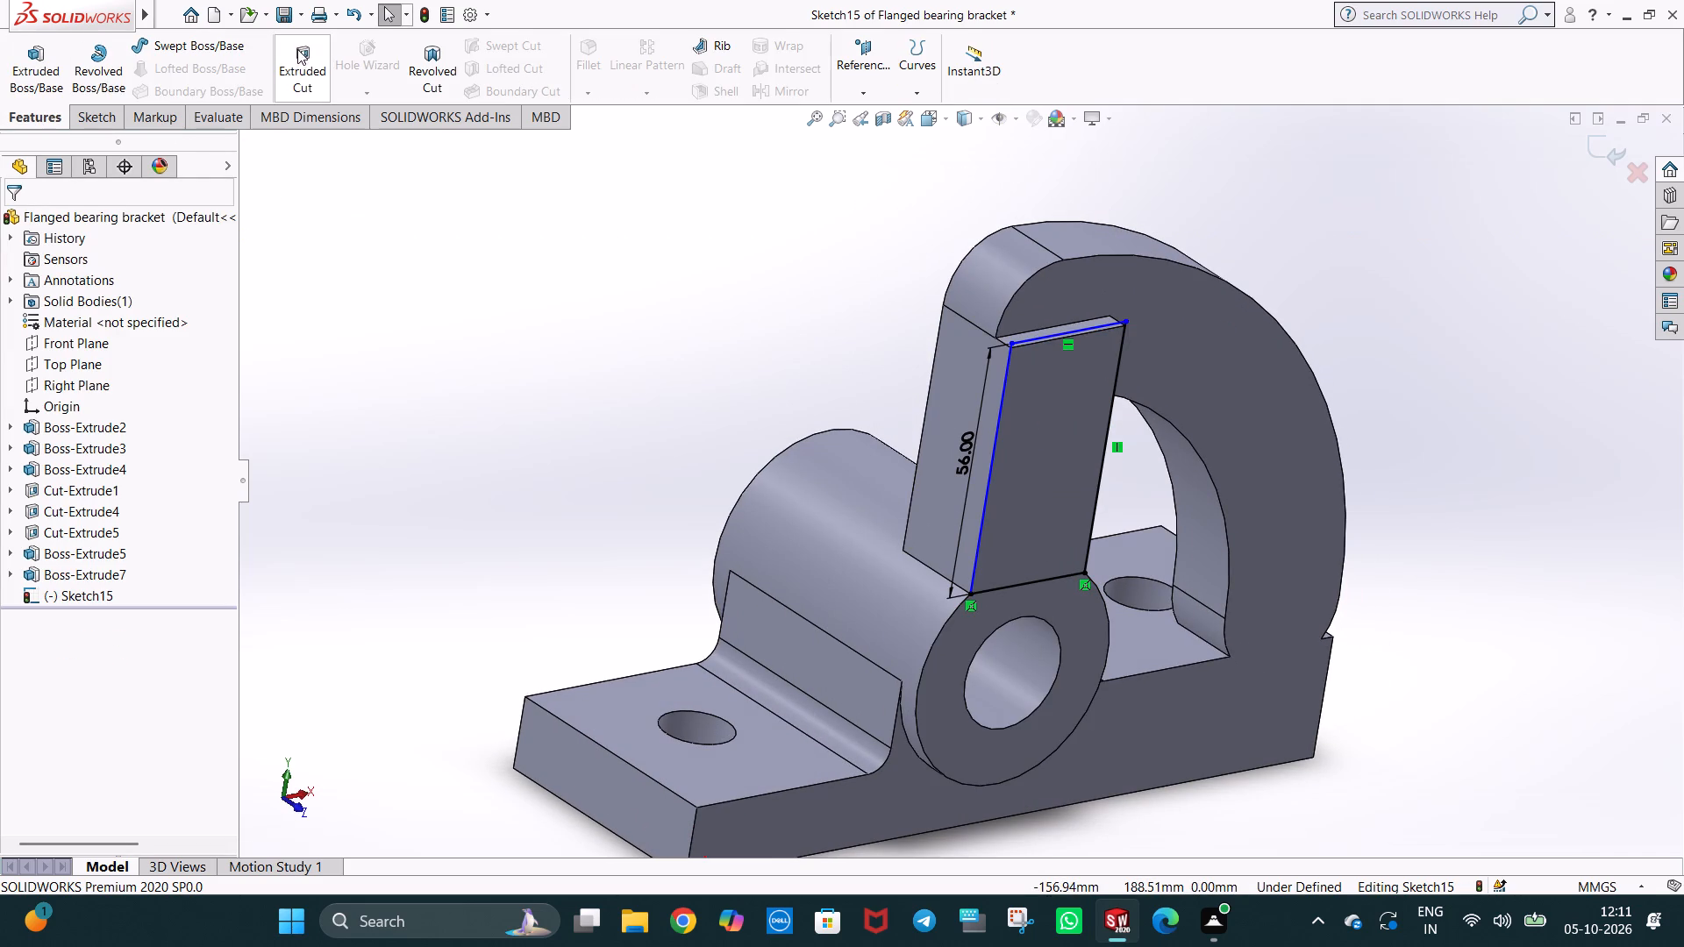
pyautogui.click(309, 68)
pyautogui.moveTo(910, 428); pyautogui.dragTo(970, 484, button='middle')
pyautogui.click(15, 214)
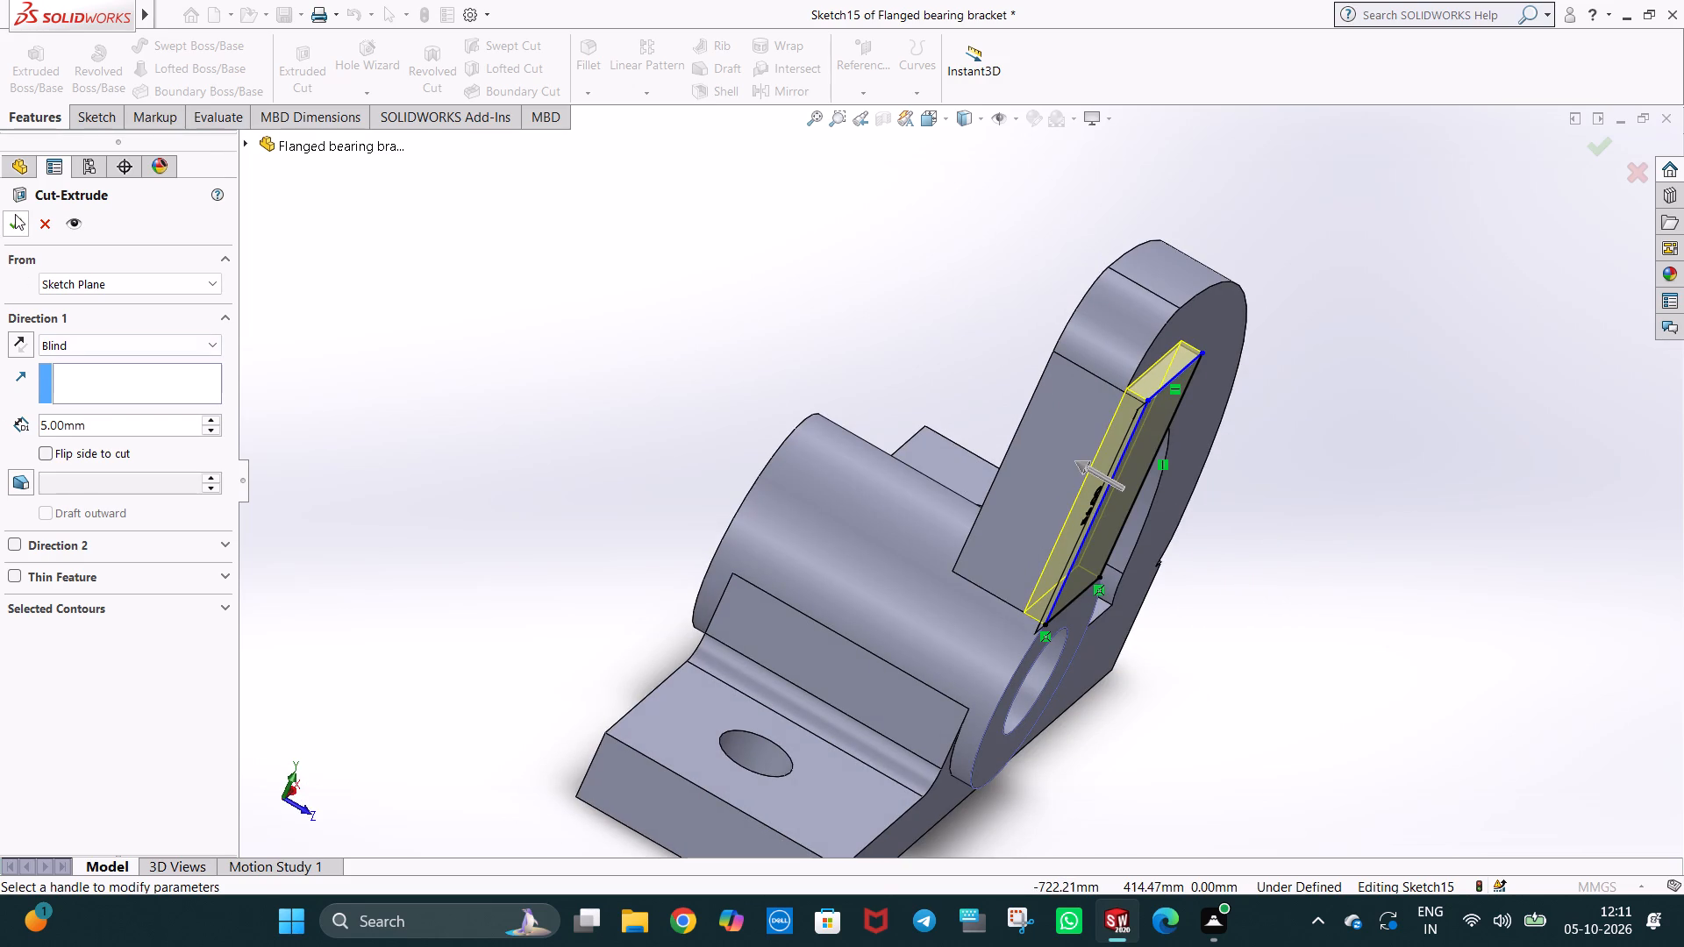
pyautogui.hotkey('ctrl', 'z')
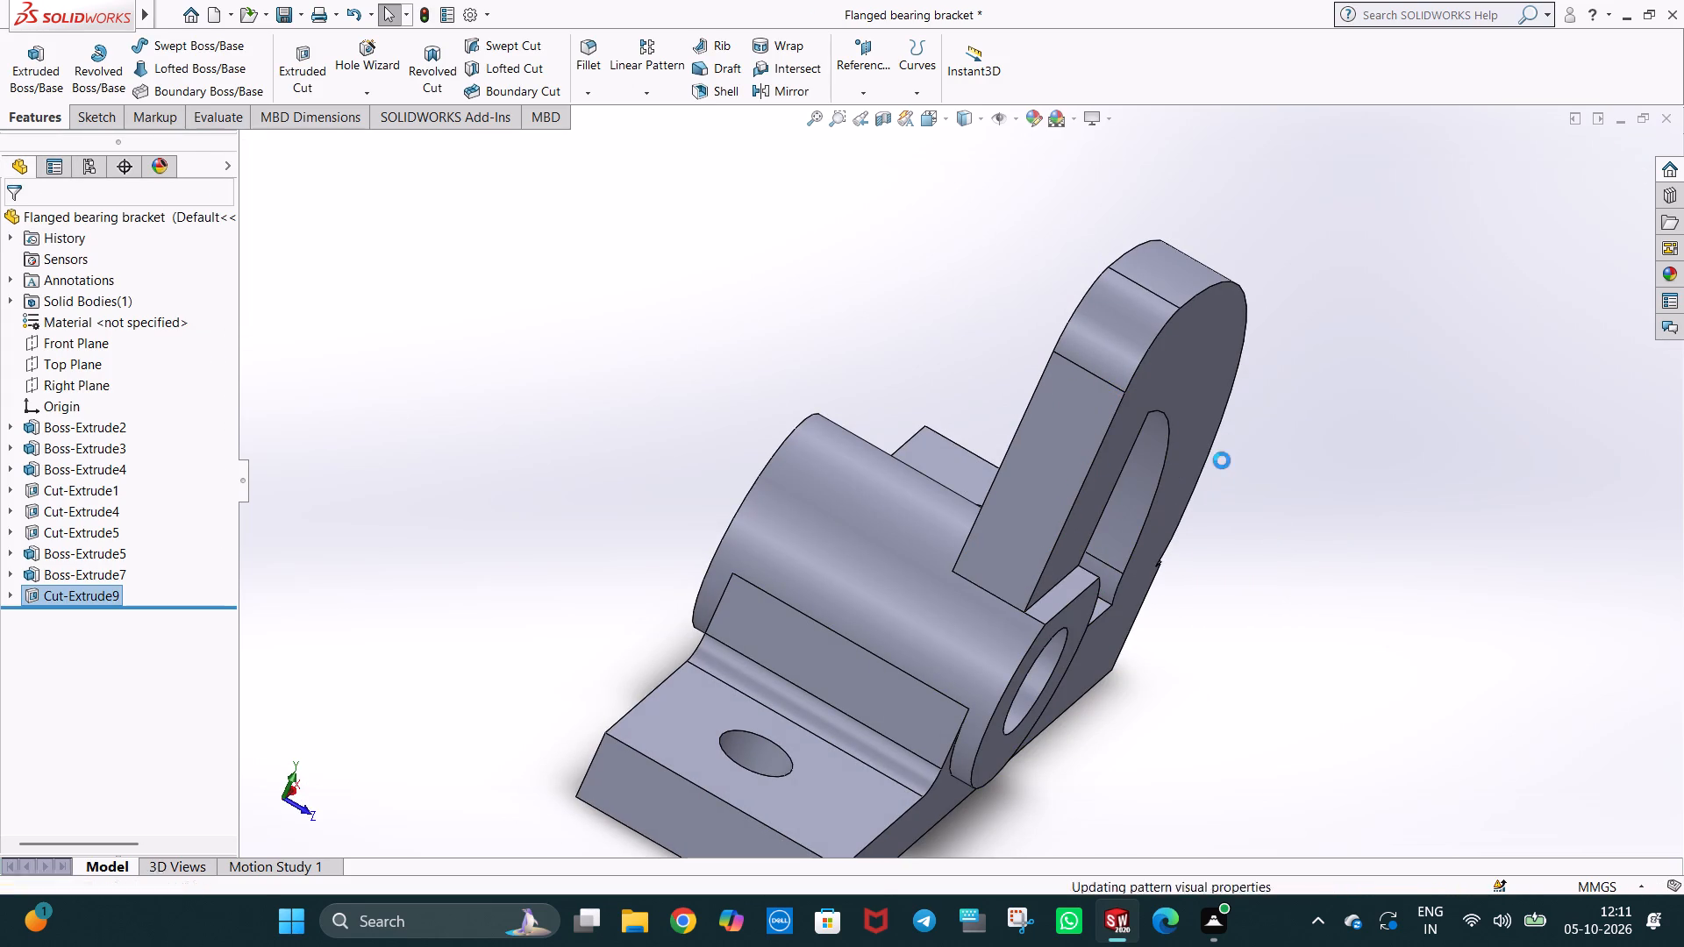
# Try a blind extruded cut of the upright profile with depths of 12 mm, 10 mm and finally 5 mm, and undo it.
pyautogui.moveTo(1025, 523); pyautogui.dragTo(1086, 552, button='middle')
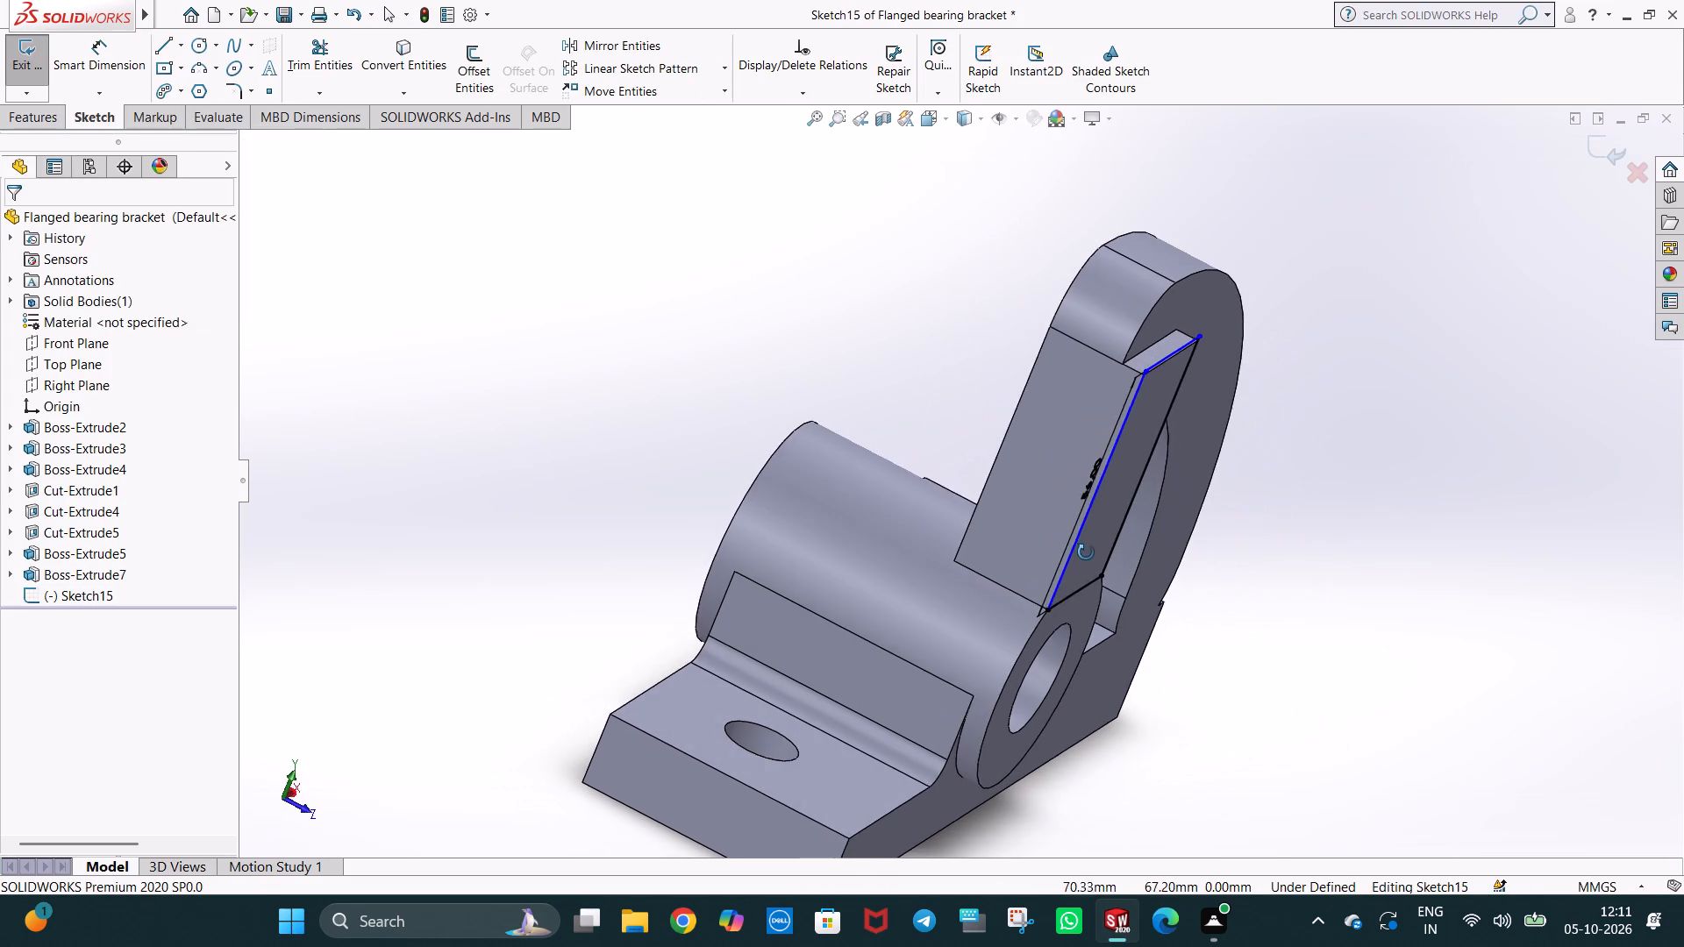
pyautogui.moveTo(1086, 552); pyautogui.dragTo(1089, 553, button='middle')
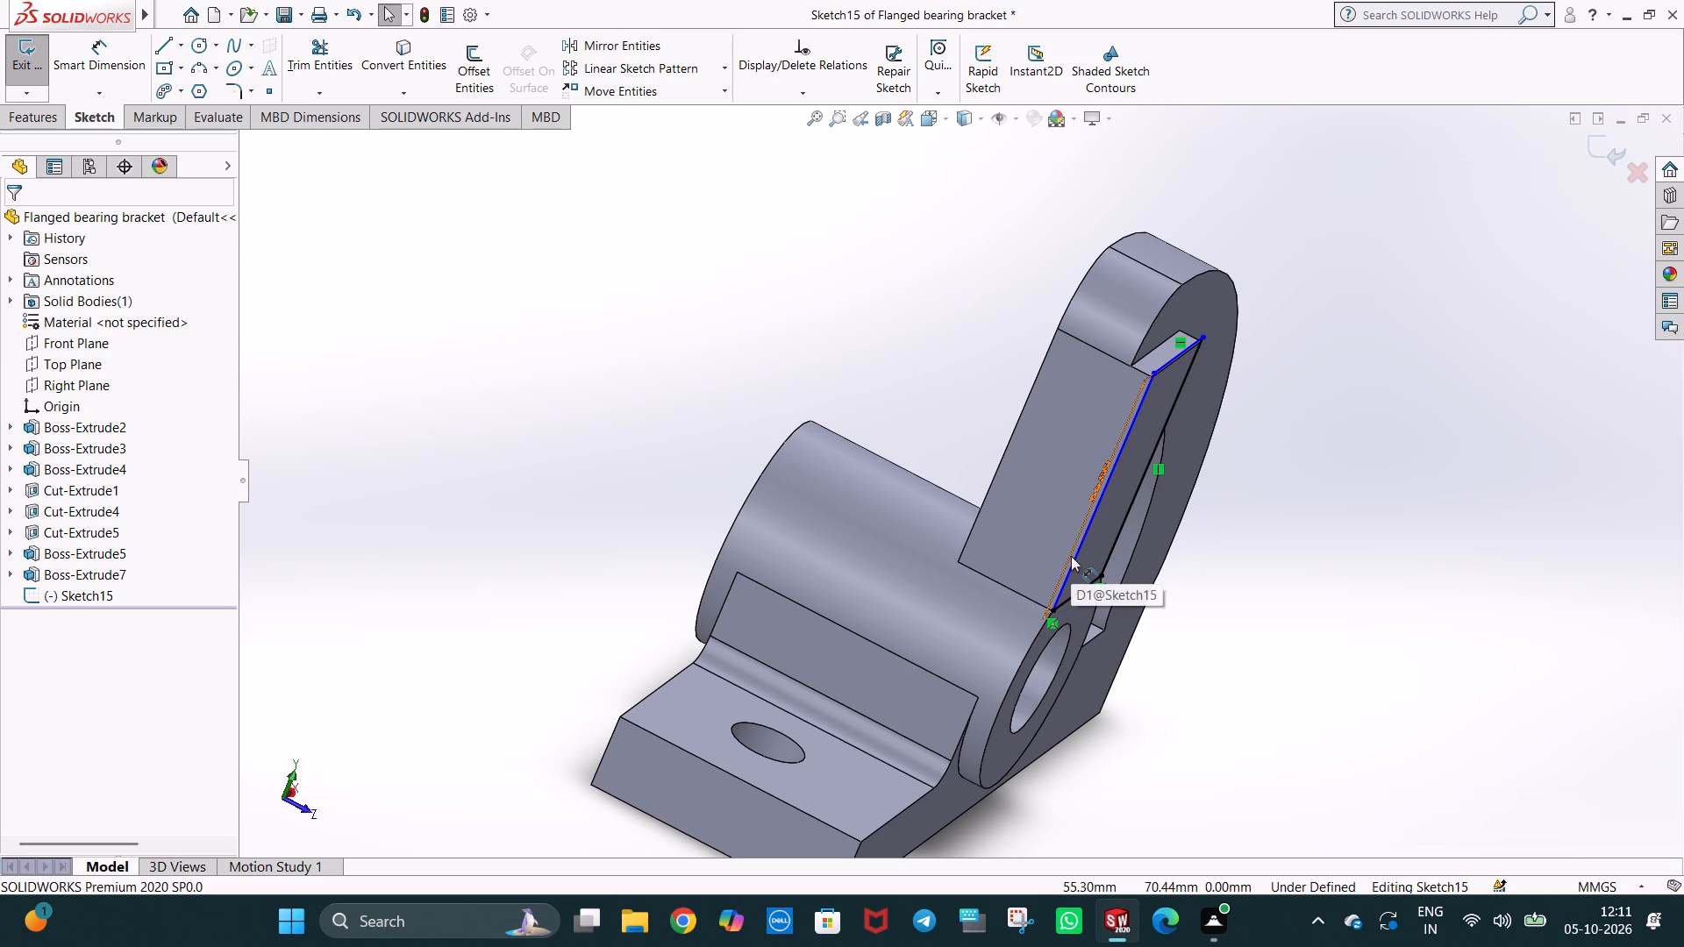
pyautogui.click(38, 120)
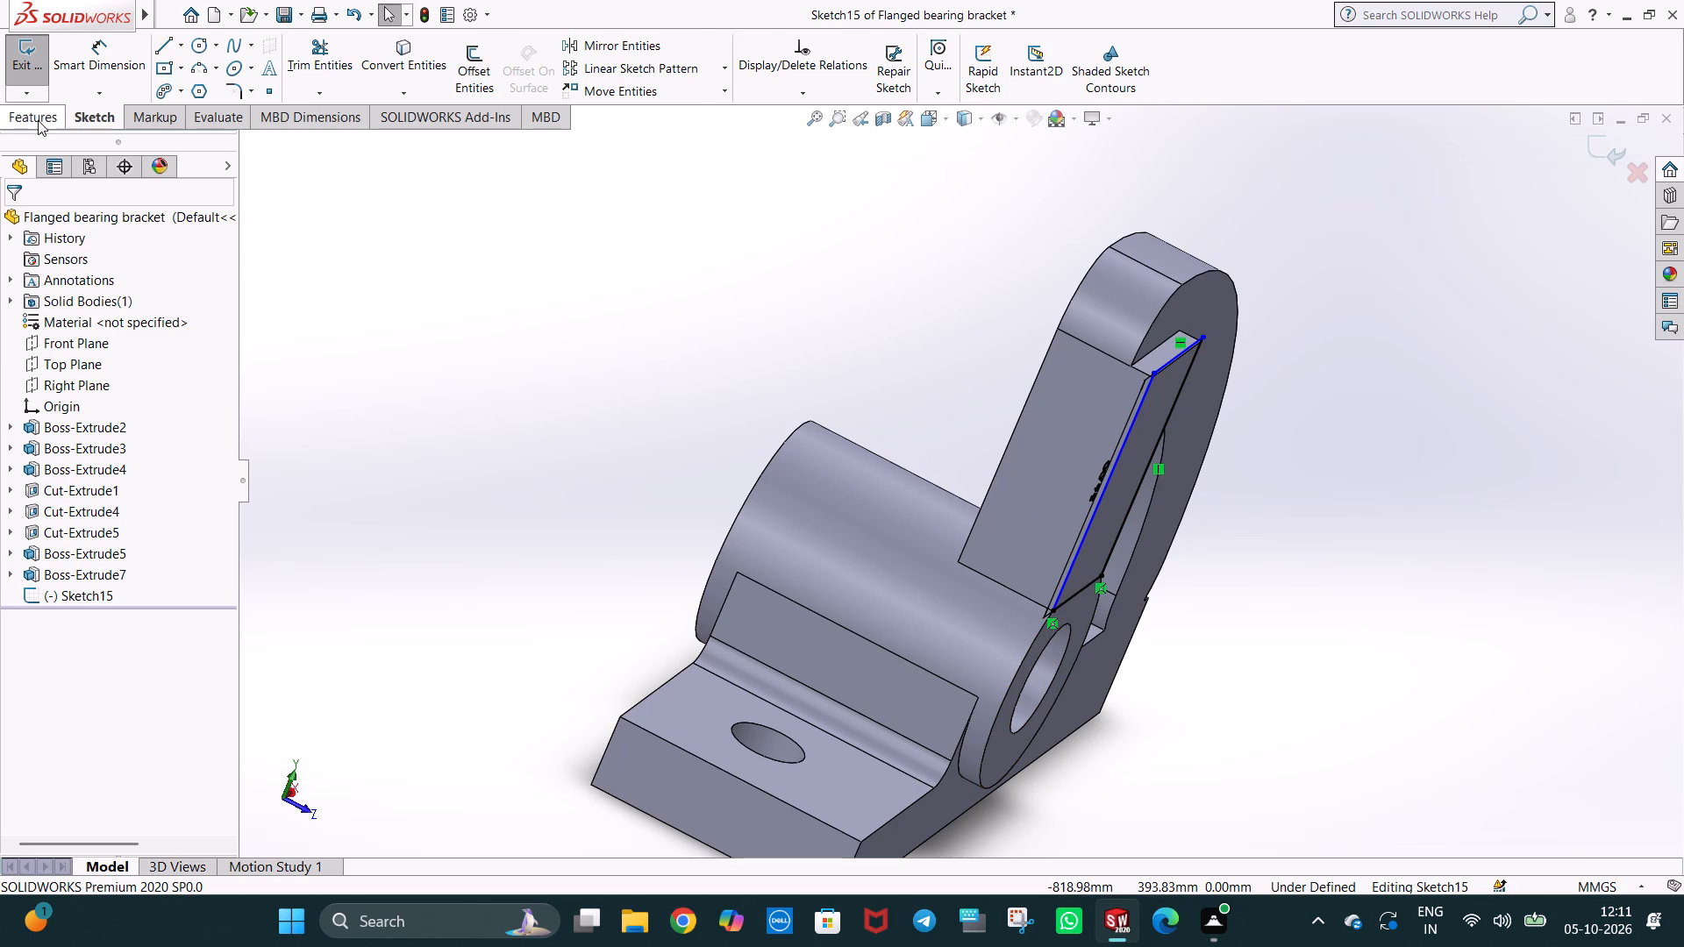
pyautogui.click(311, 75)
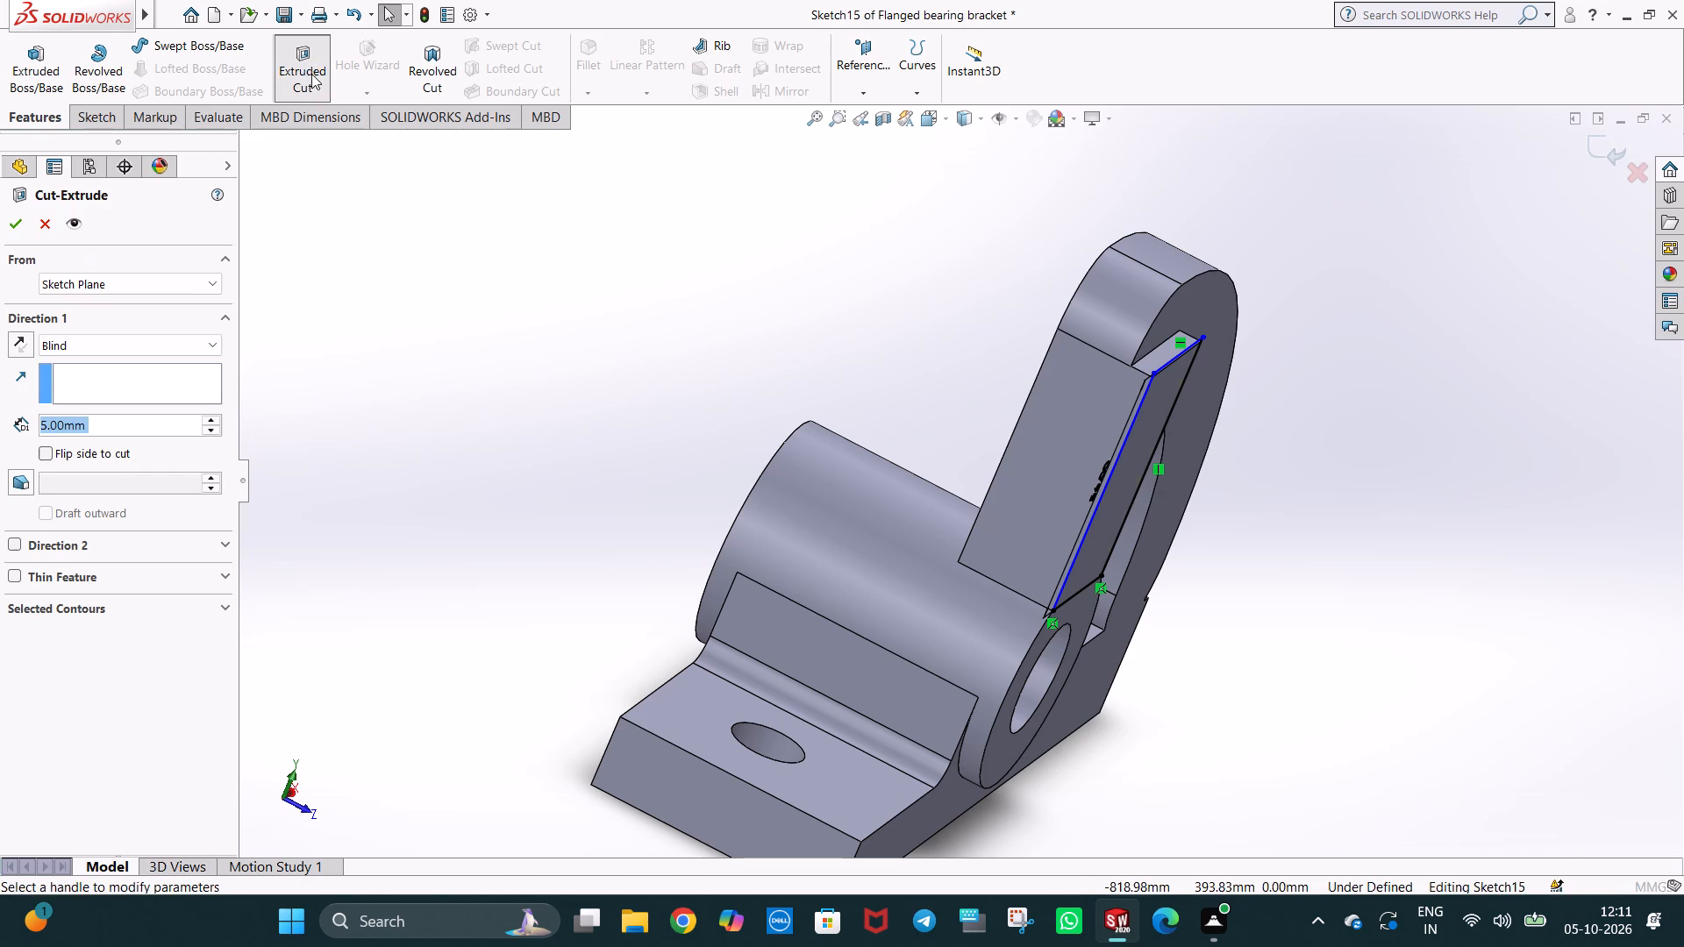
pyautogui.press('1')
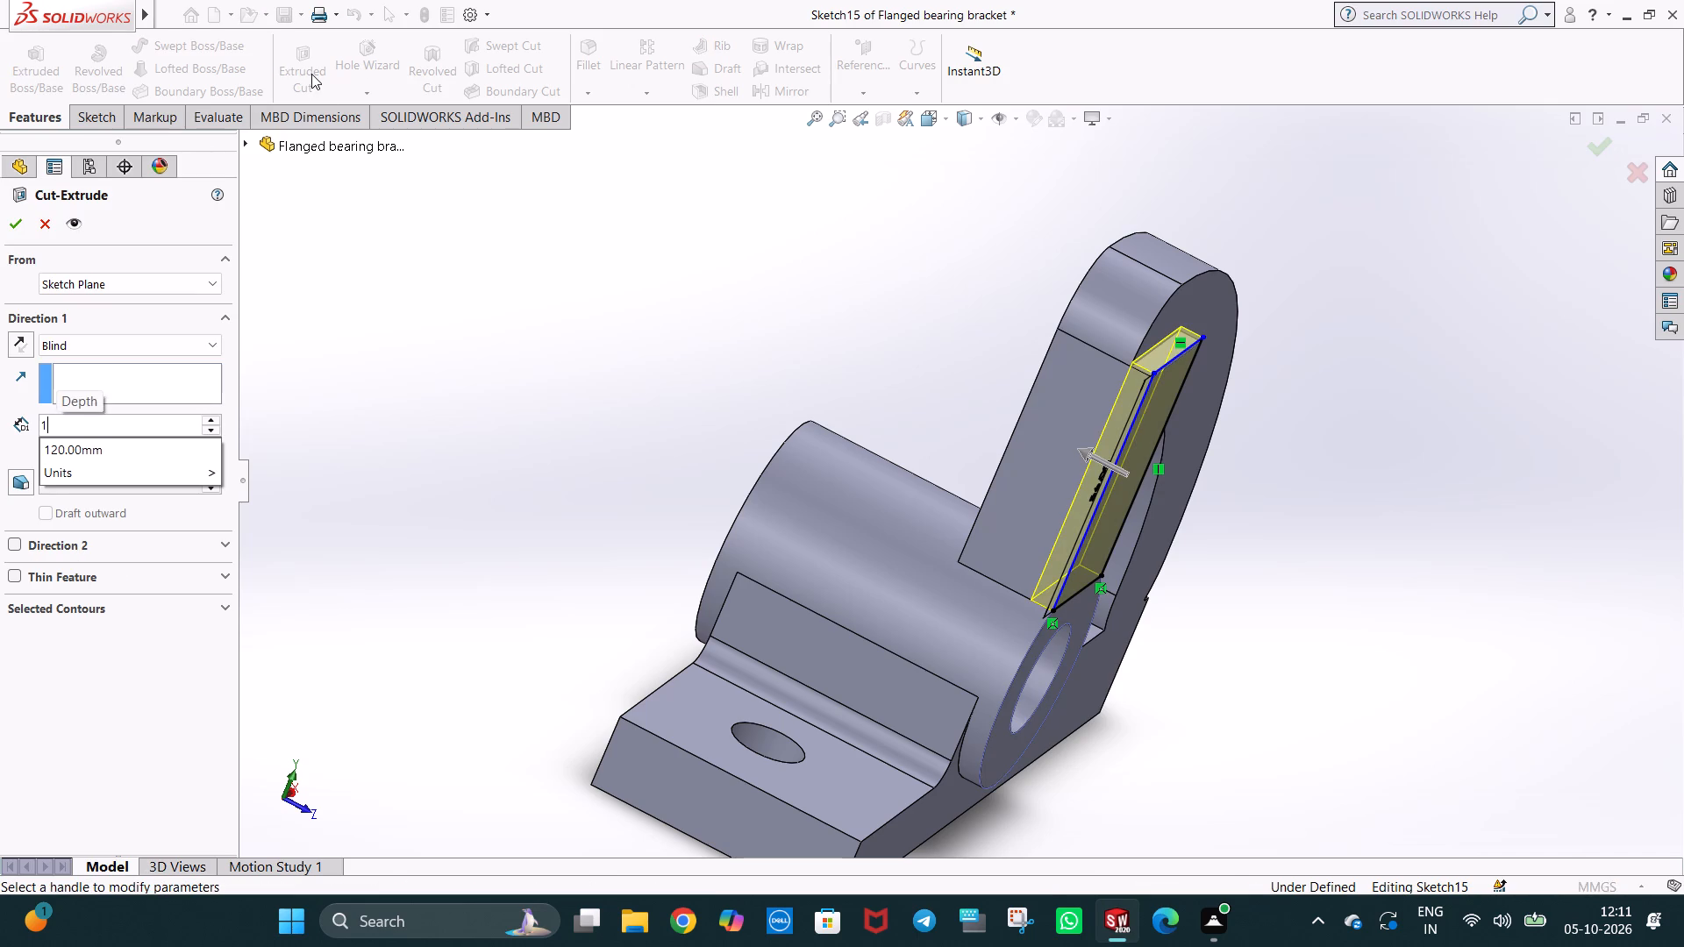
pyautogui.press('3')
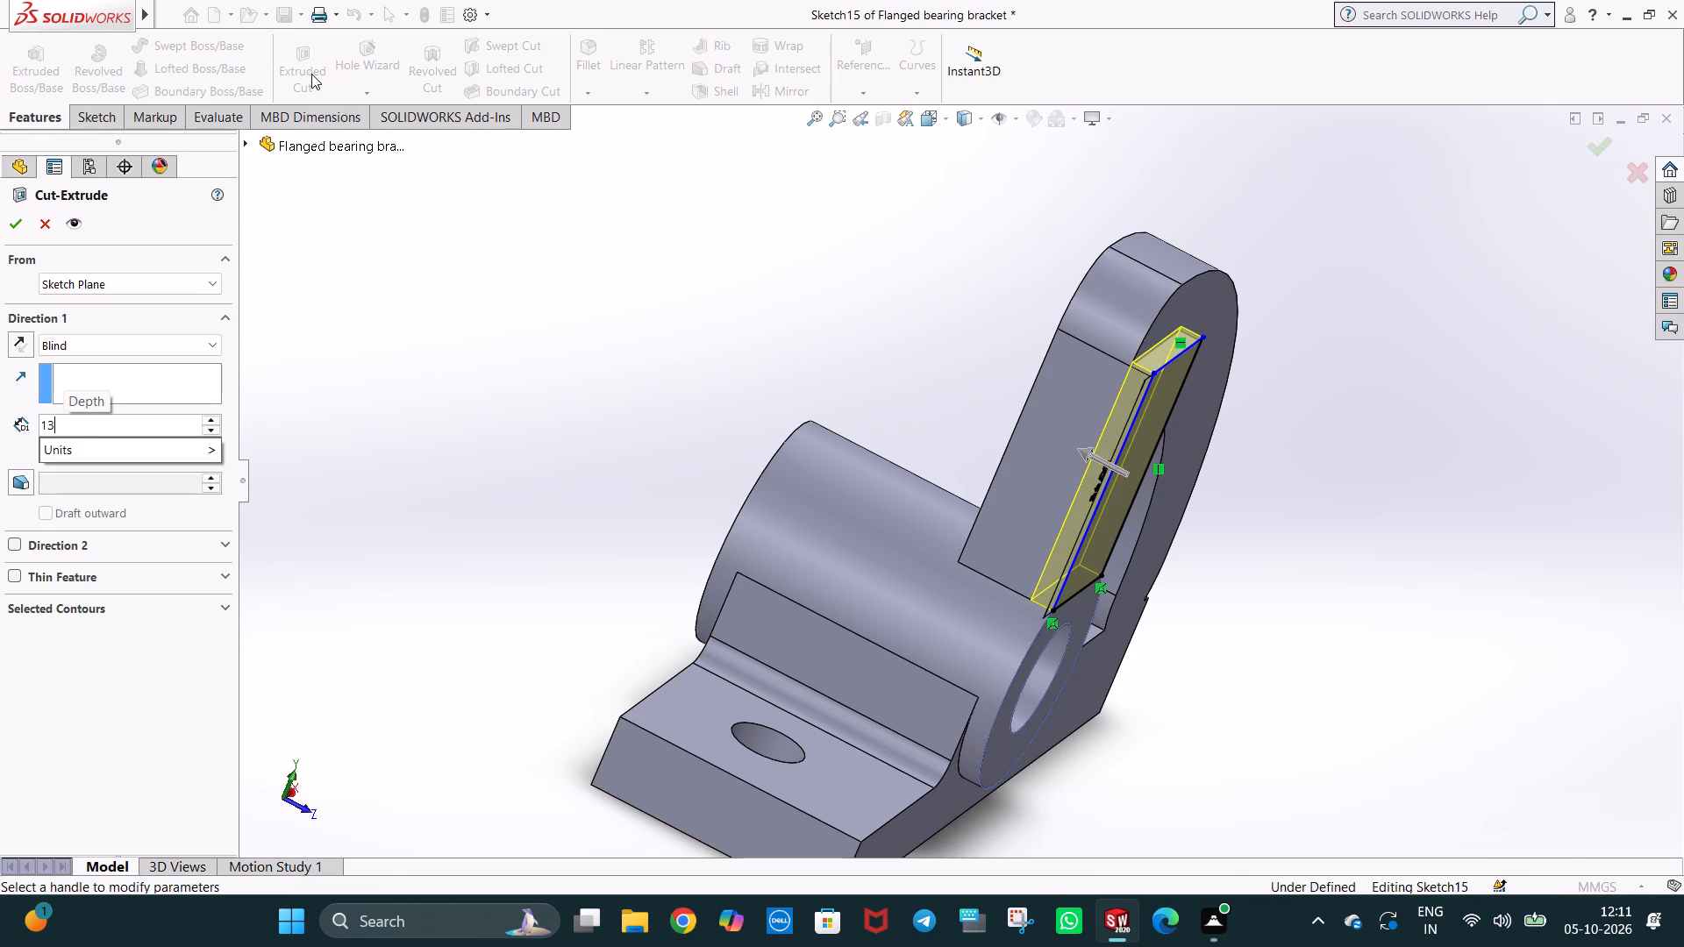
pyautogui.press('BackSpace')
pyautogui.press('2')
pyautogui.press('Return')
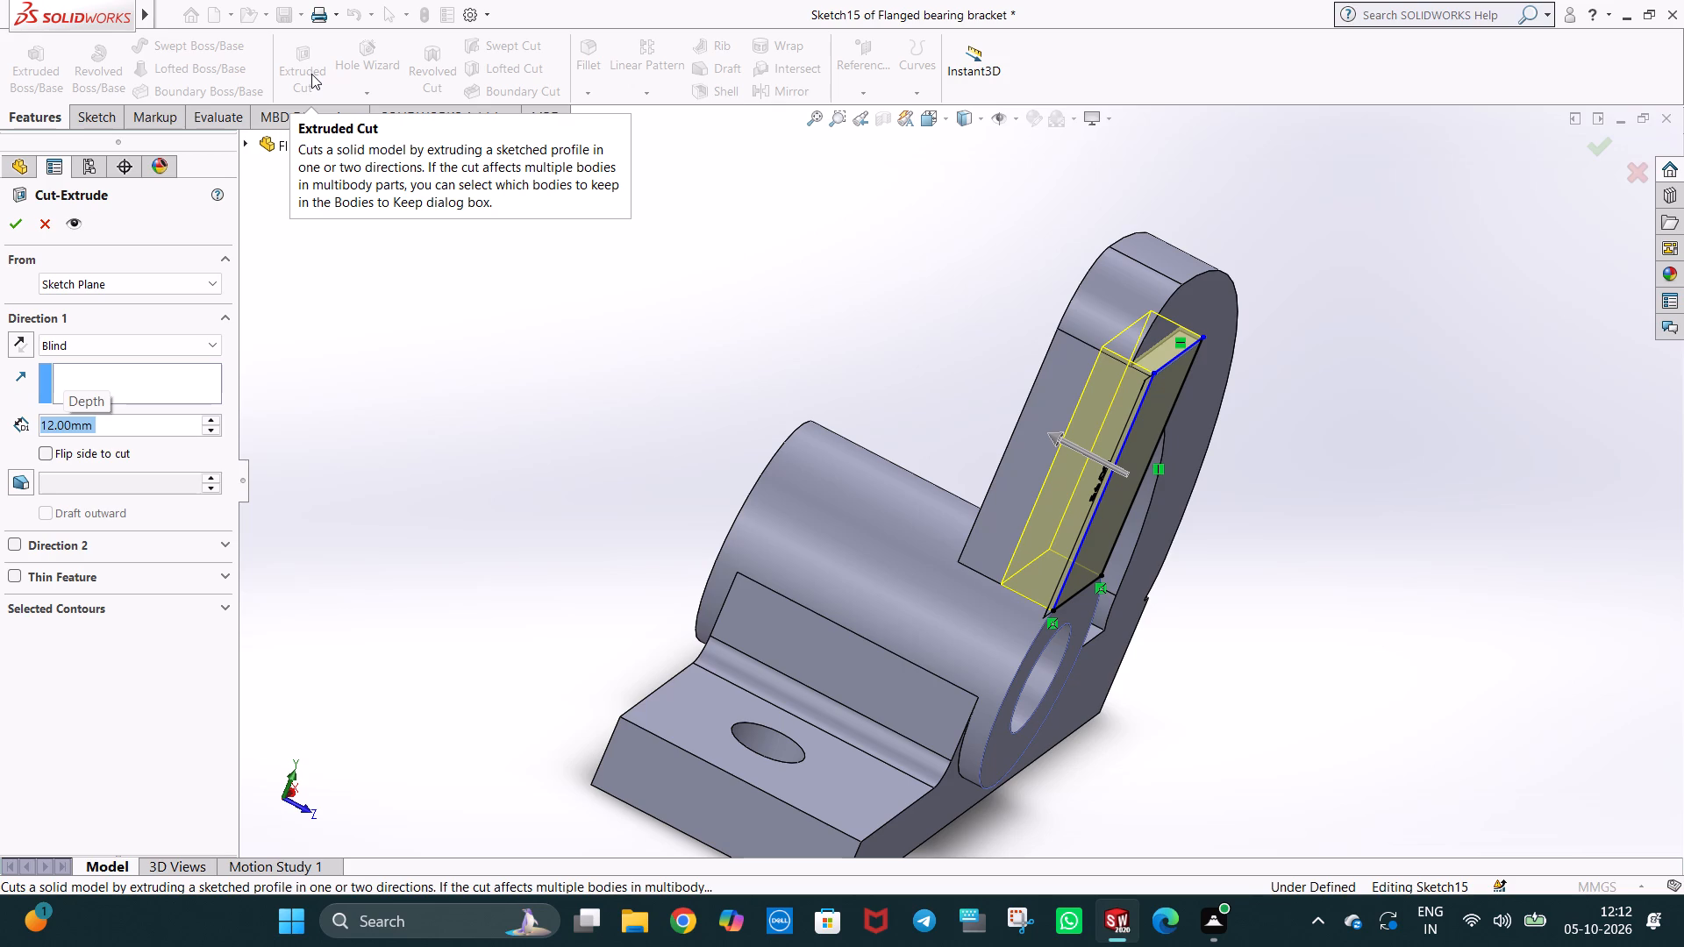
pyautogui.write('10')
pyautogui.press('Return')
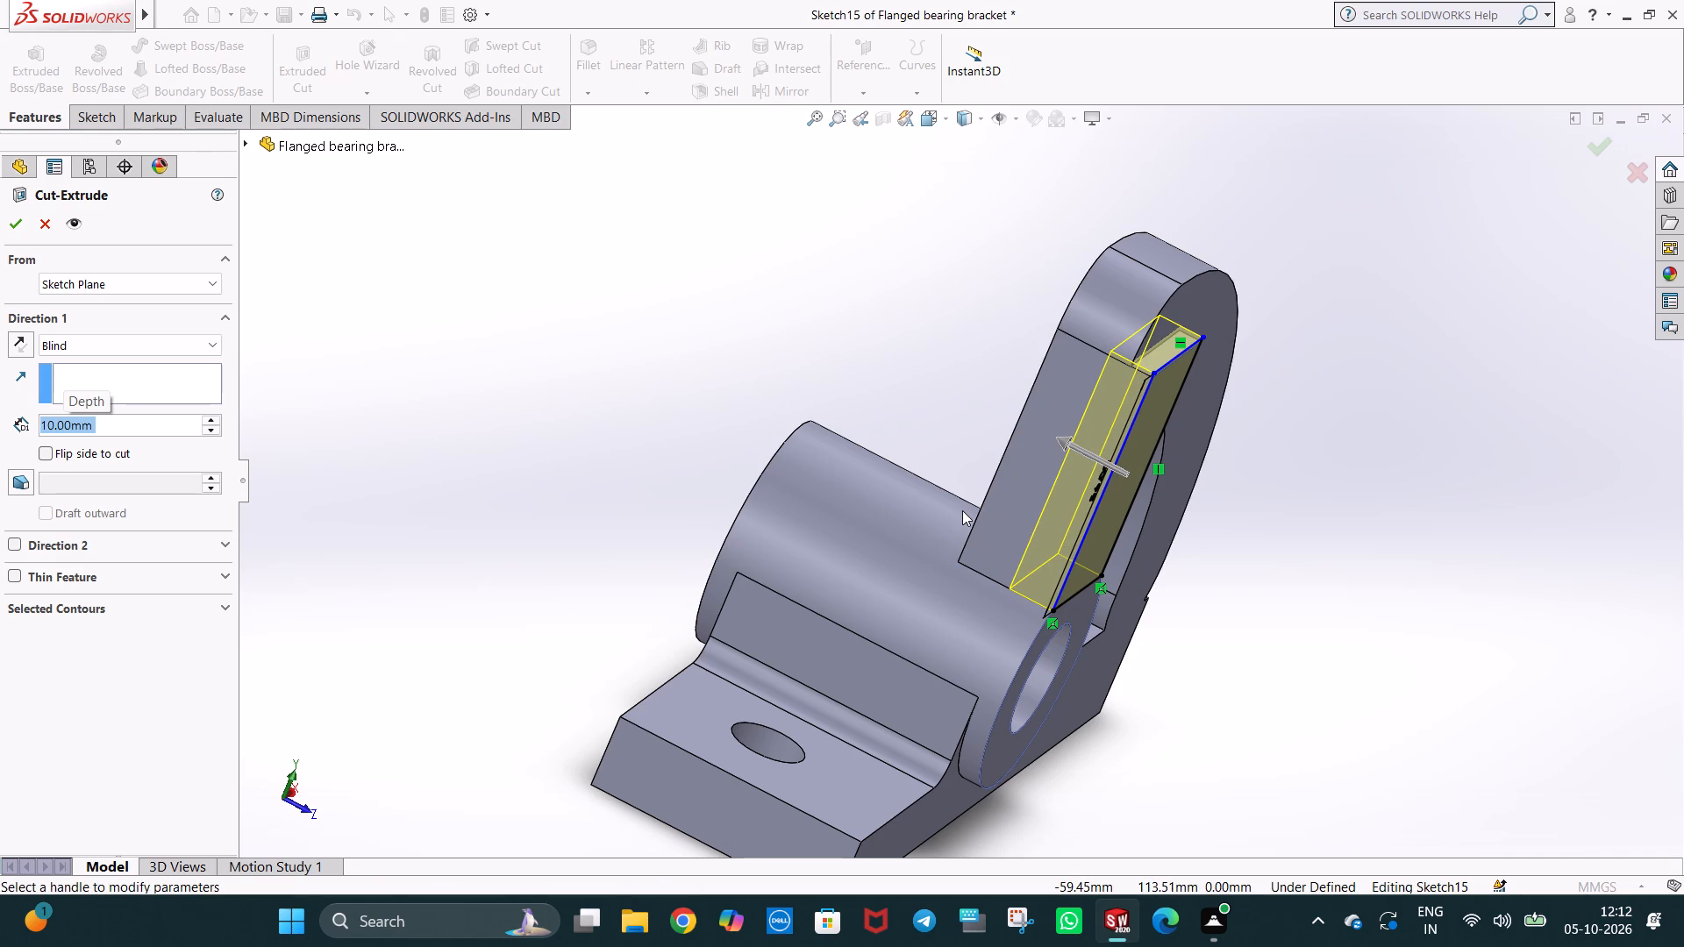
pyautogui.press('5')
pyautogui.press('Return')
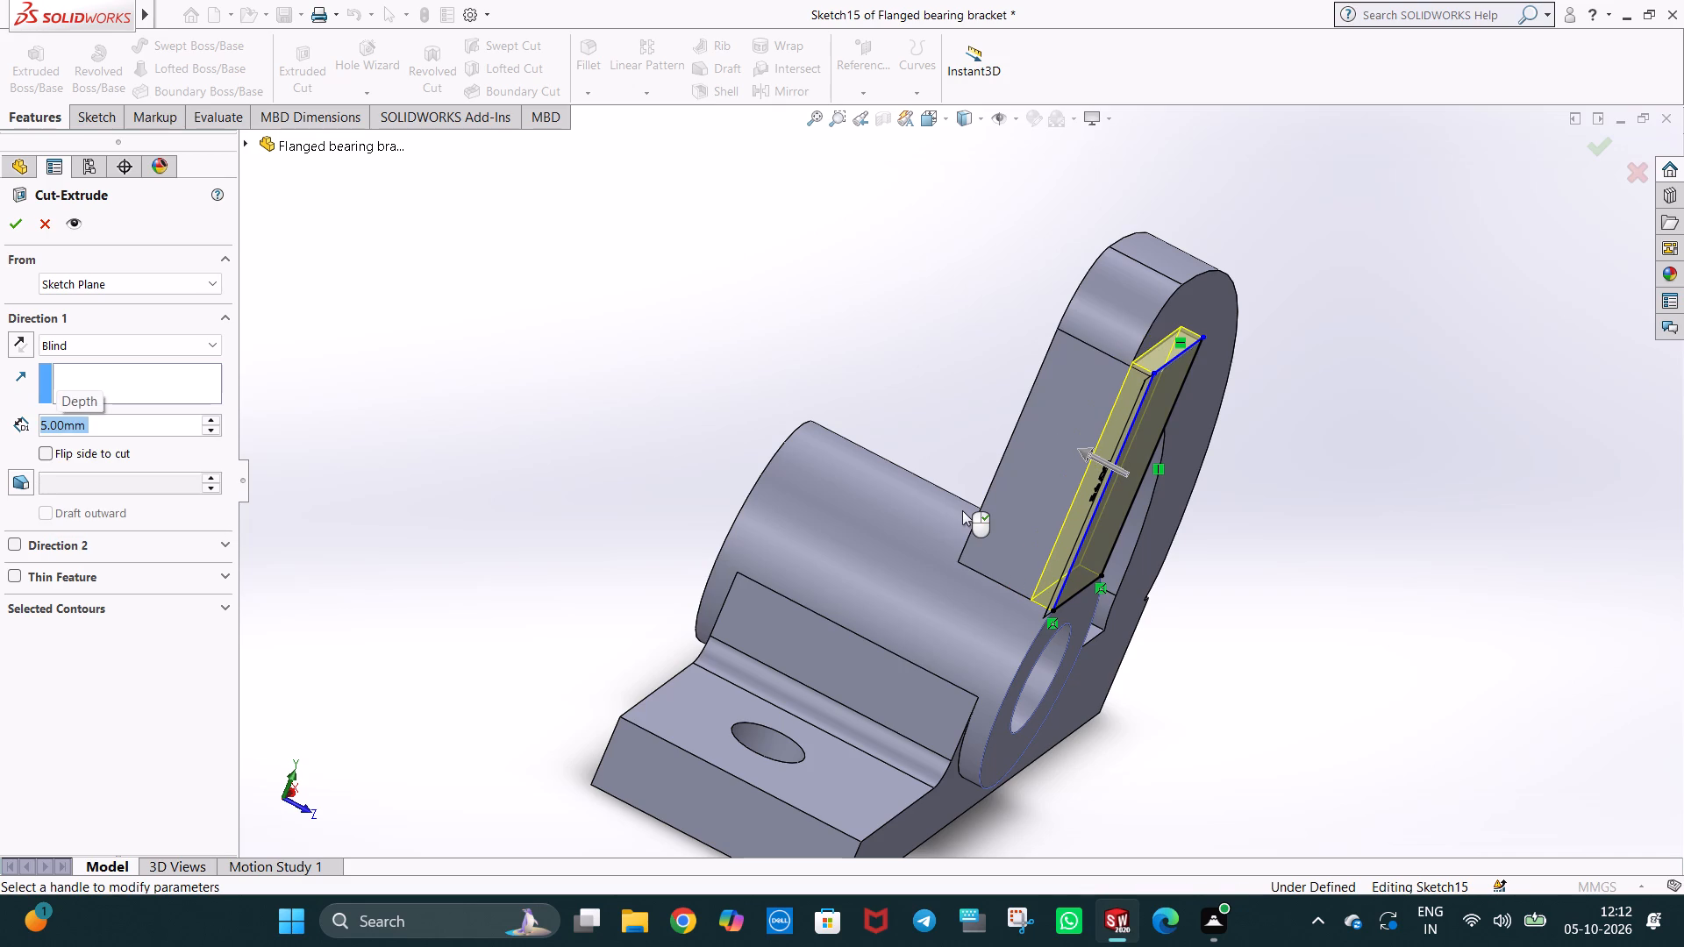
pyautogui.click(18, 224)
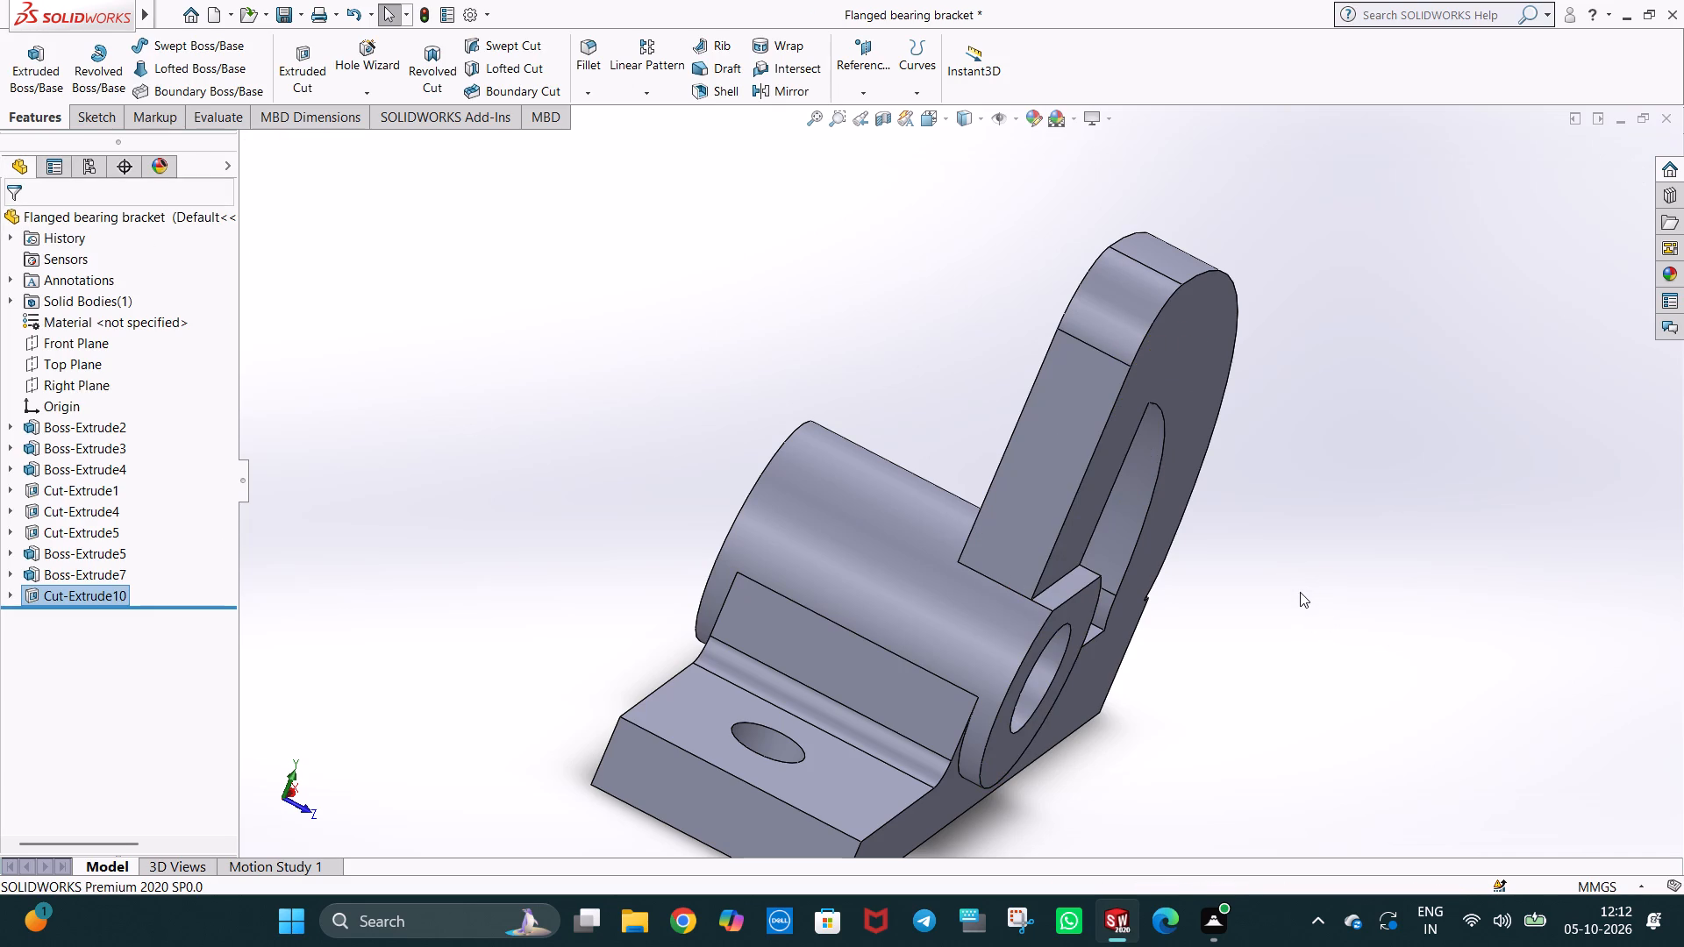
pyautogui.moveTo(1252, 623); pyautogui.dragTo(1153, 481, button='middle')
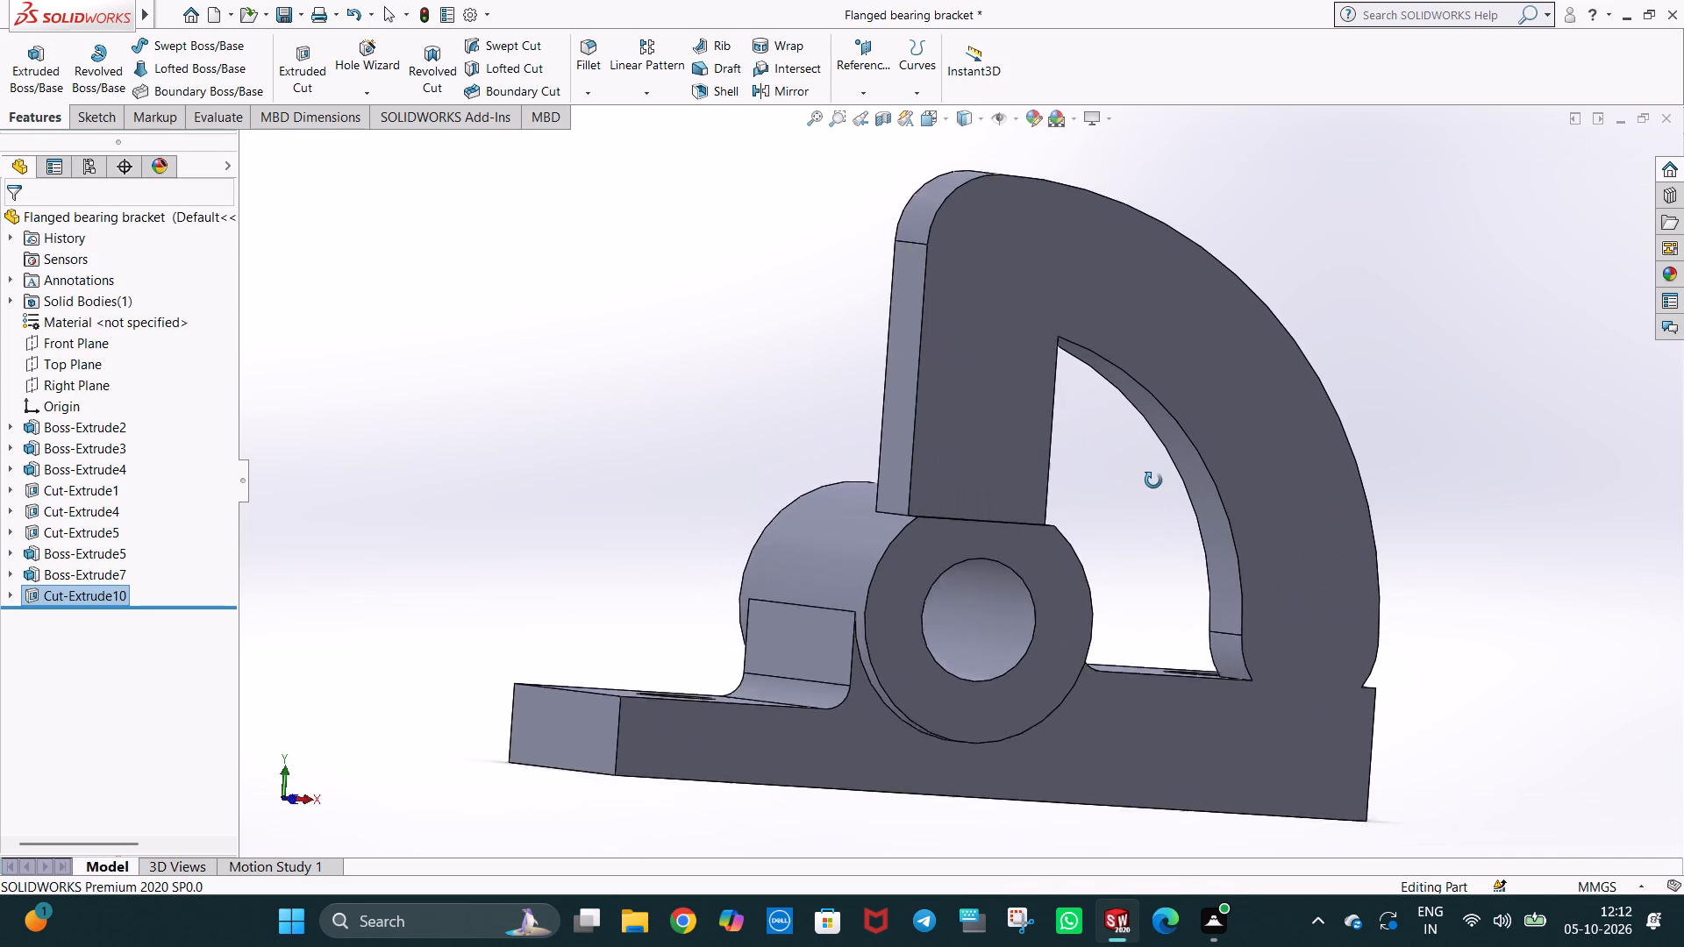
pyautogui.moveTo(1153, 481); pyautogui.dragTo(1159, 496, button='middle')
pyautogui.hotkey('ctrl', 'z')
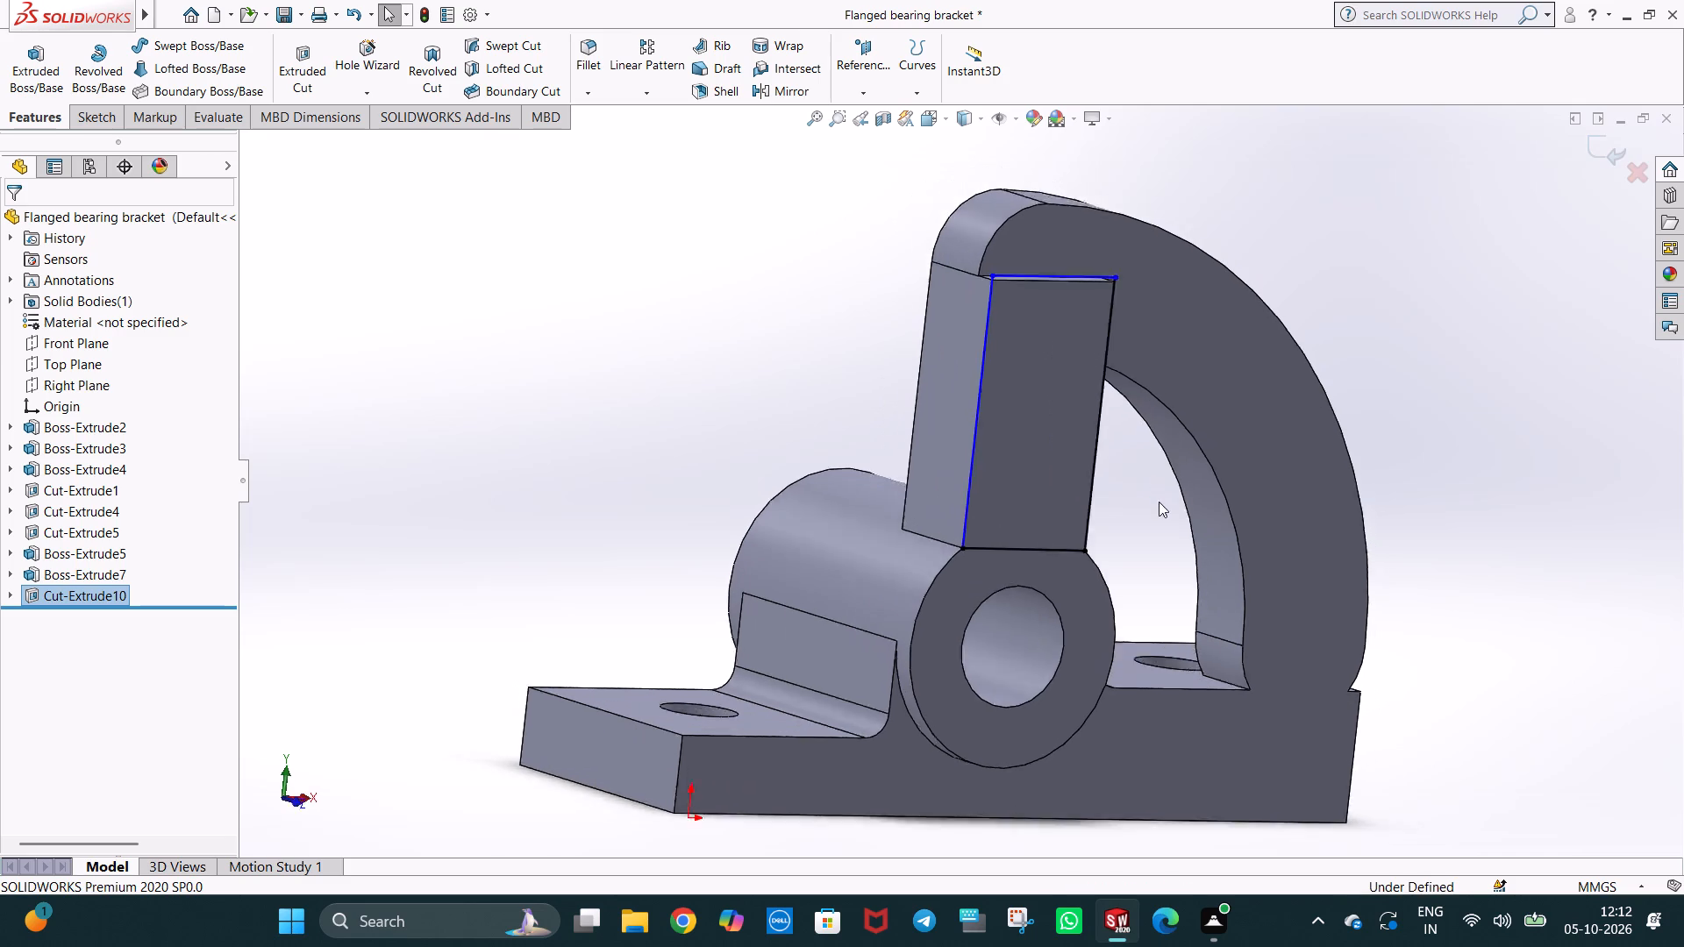
# Delete the straight line across the base of the upright profile, above the bearing boss.
pyautogui.scroll(1, 1117, 669)
pyautogui.moveTo(1117, 669); pyautogui.dragTo(1077, 649, button='middle')
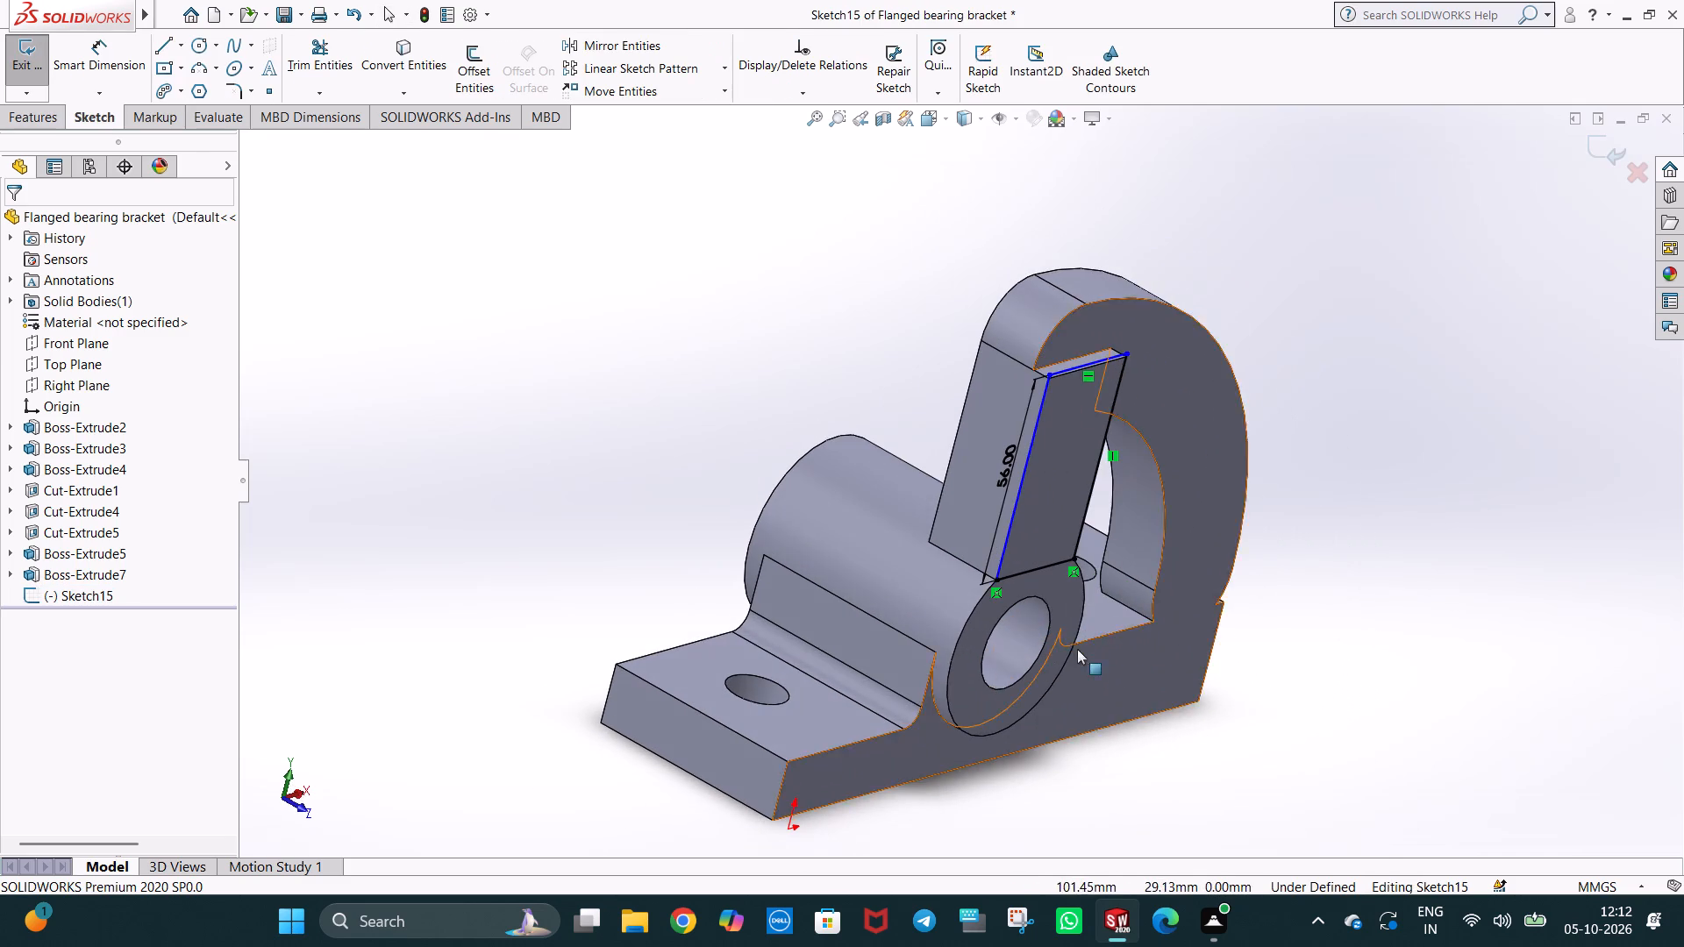
pyautogui.hotkey('ctrl', '1')
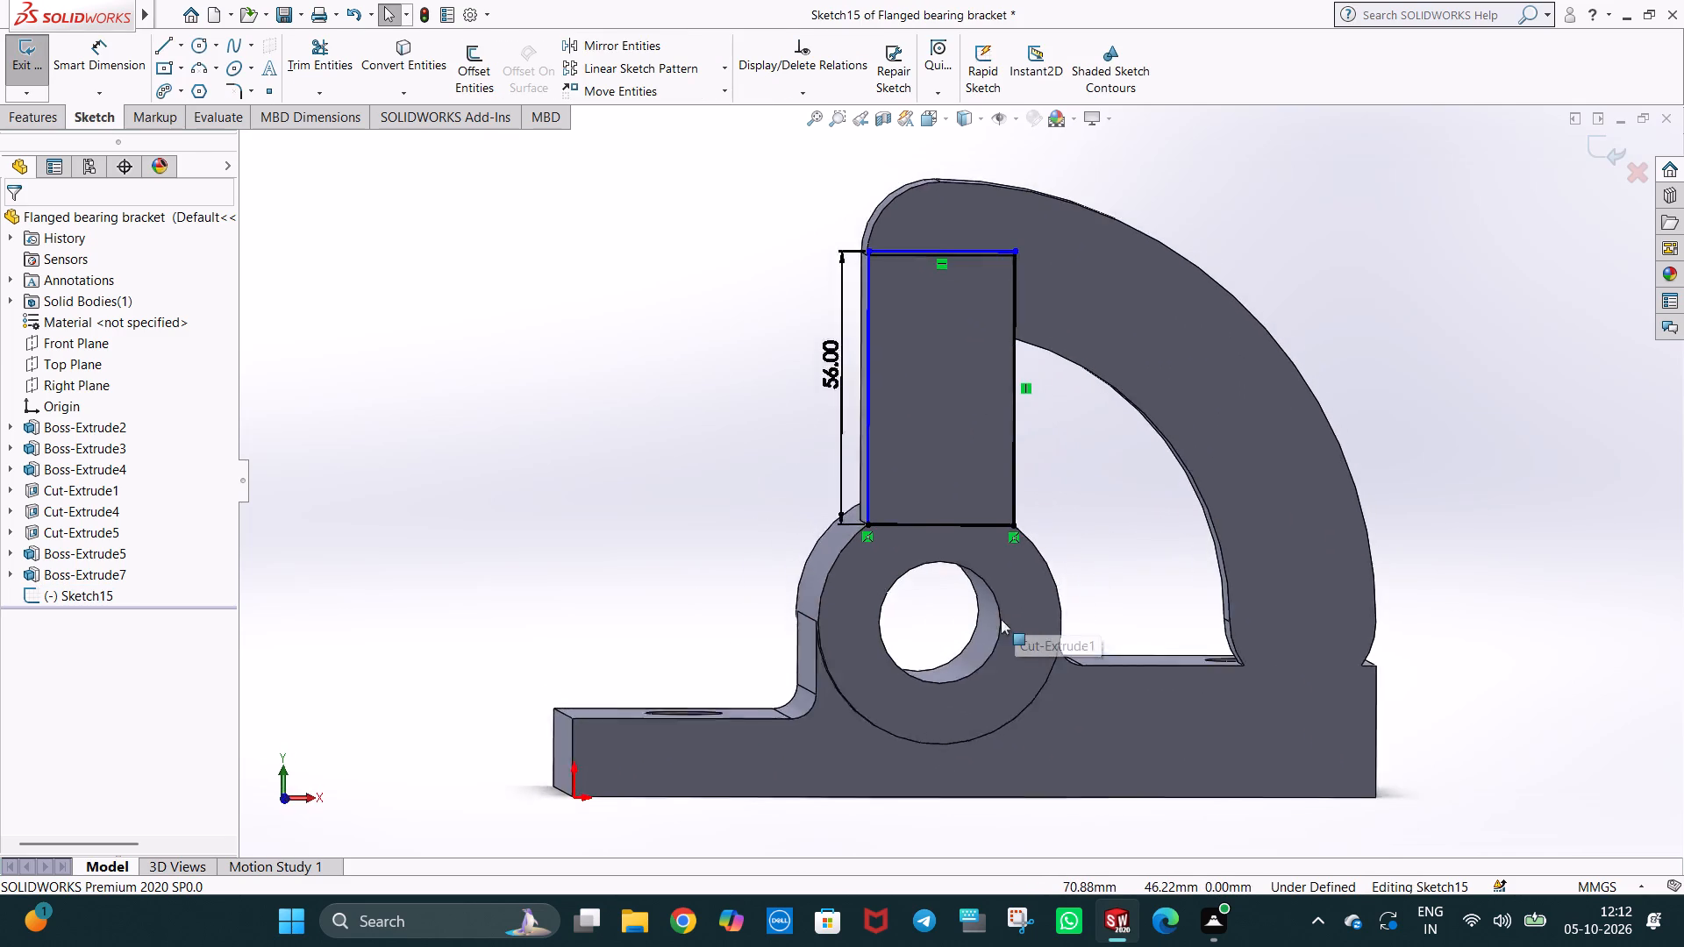
pyautogui.click(969, 511)
pyautogui.press('Delete')
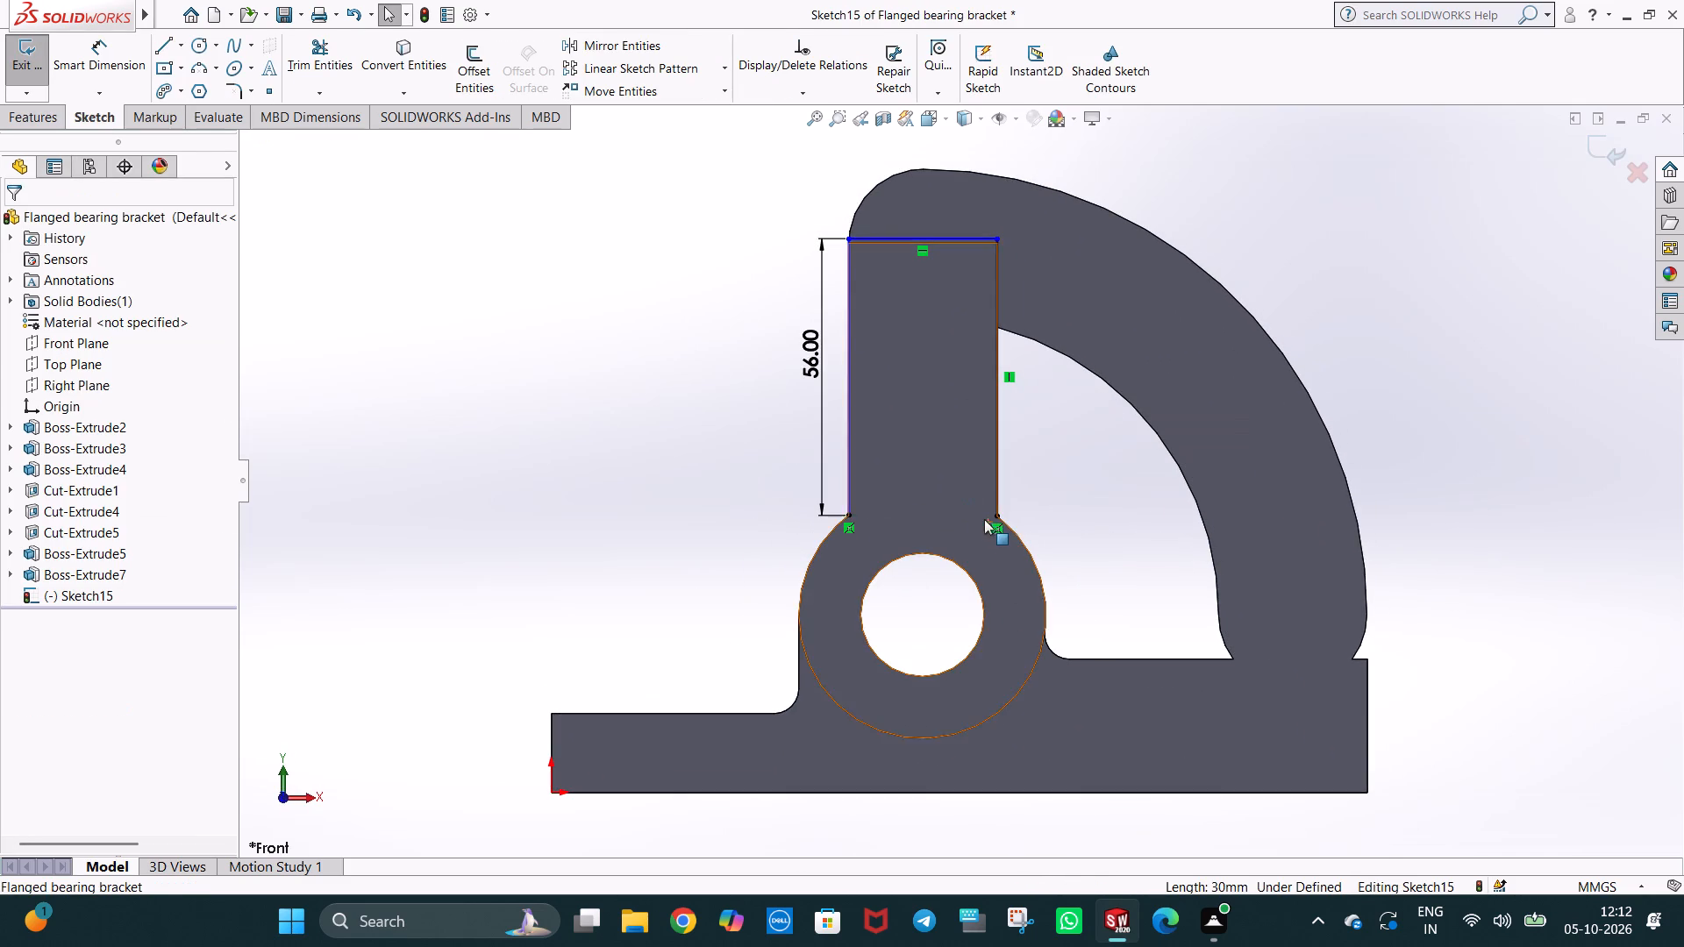
# Draw a 25 mm radius circle centred on the bearing hole, coinciding with the boss's outer edge.
pyautogui.click(198, 46)
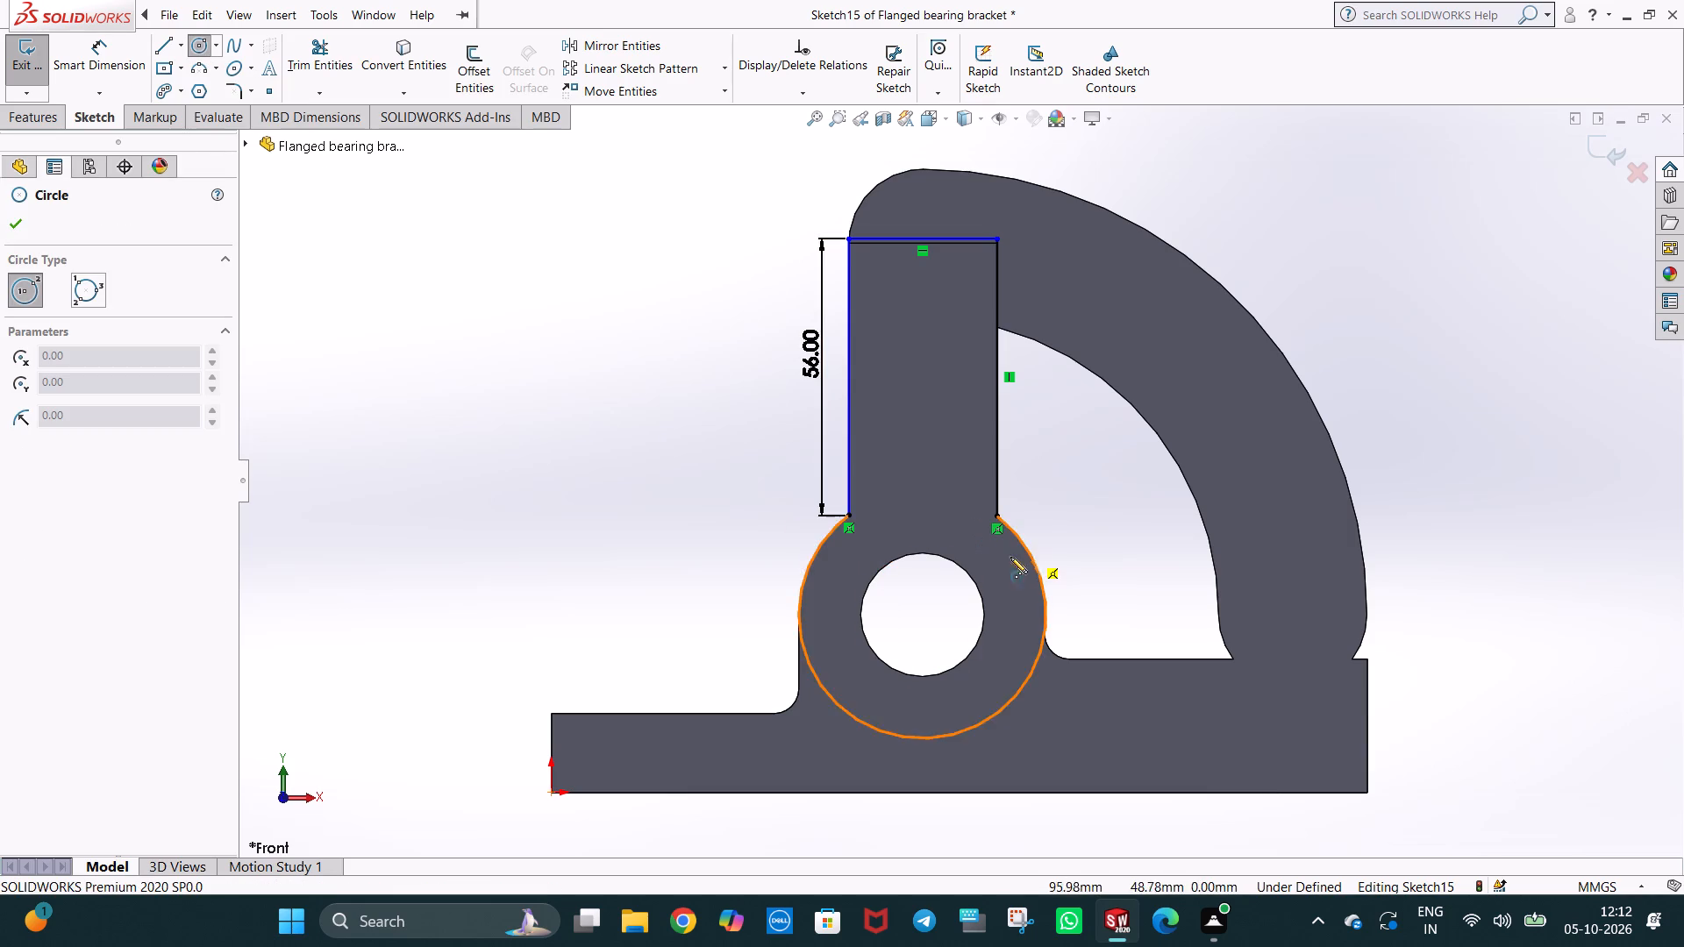
pyautogui.click(923, 613)
pyautogui.click(1020, 698)
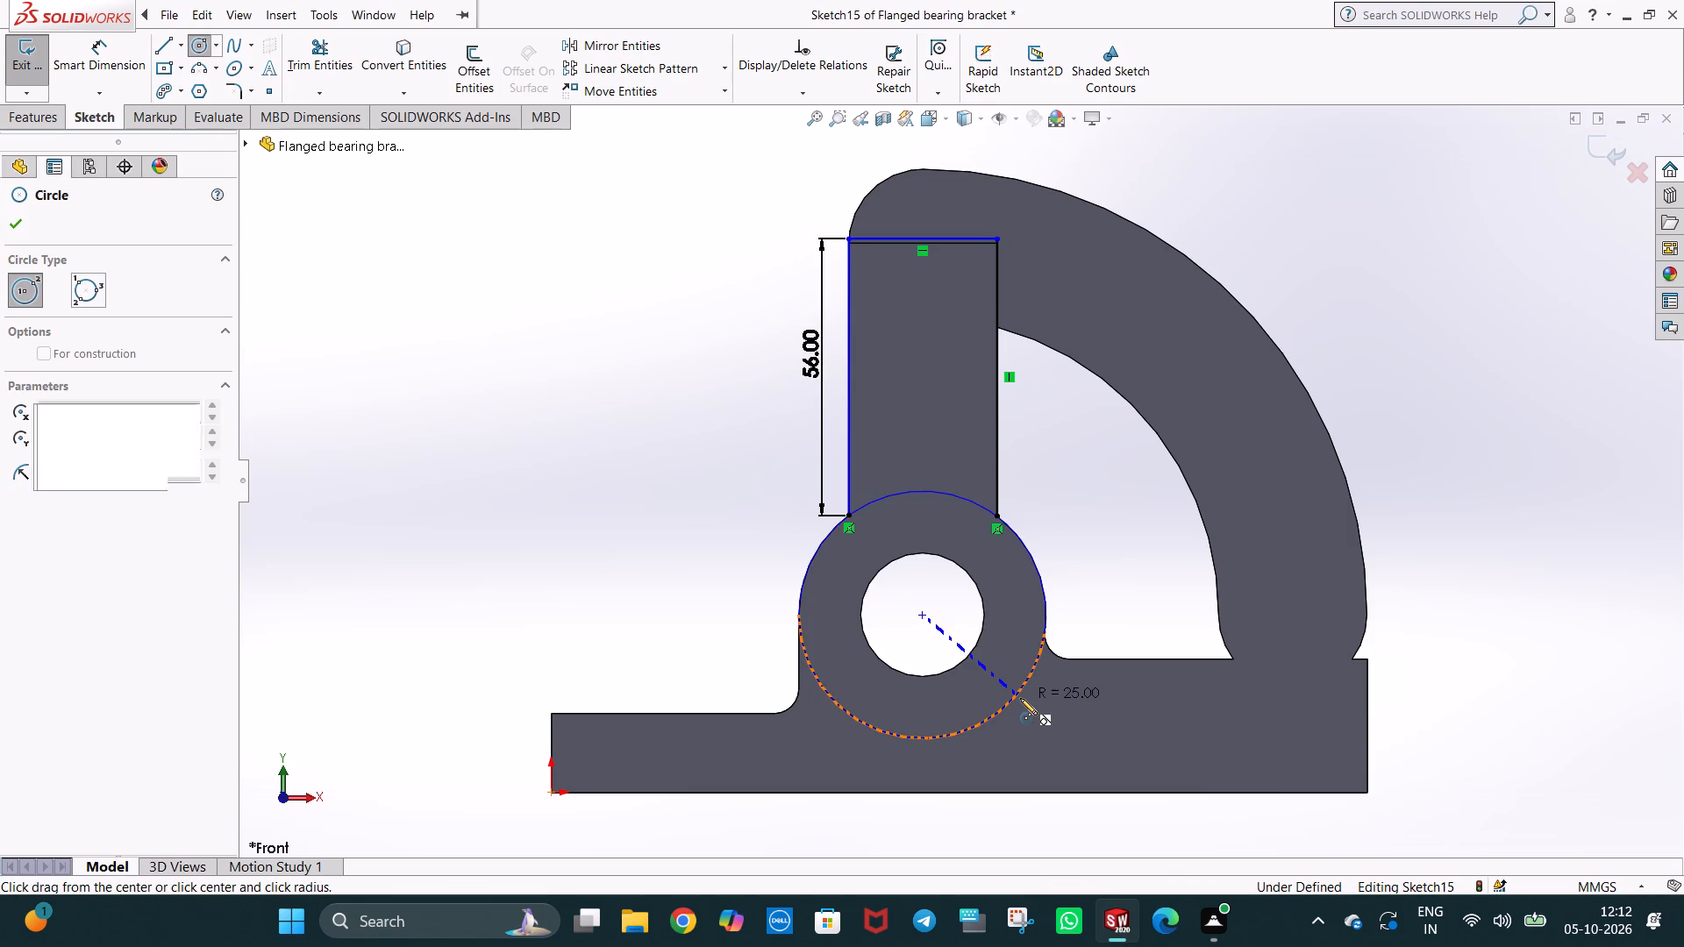
pyautogui.press('Escape')
pyautogui.press('Escape')
pyautogui.press('Escape')
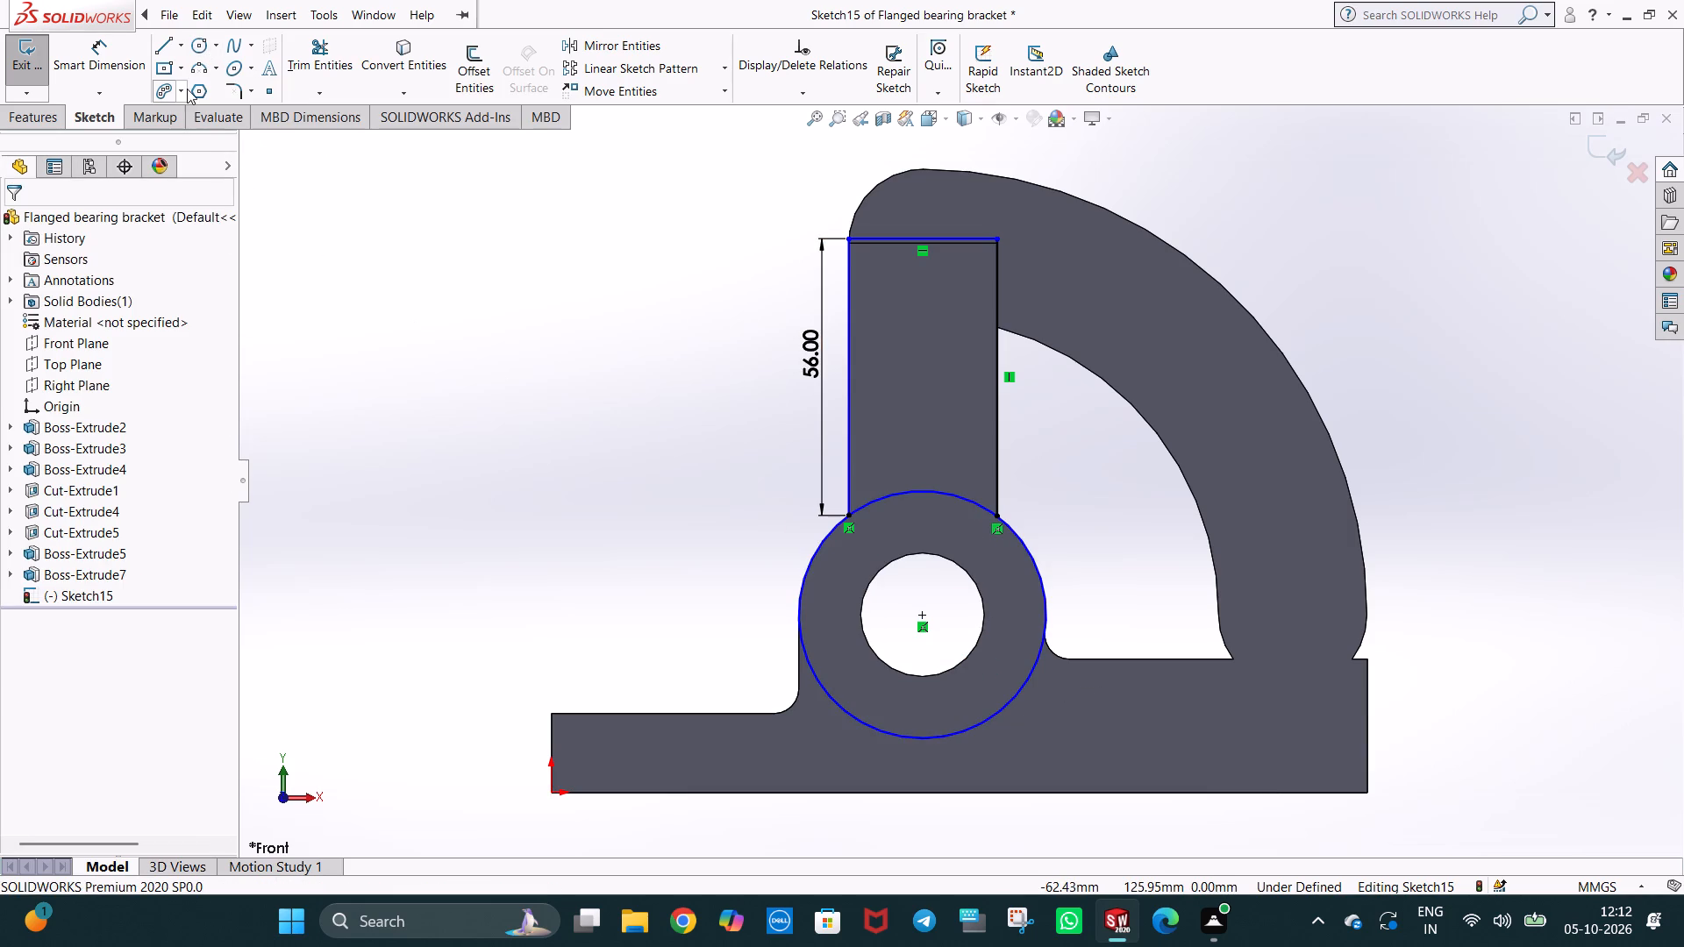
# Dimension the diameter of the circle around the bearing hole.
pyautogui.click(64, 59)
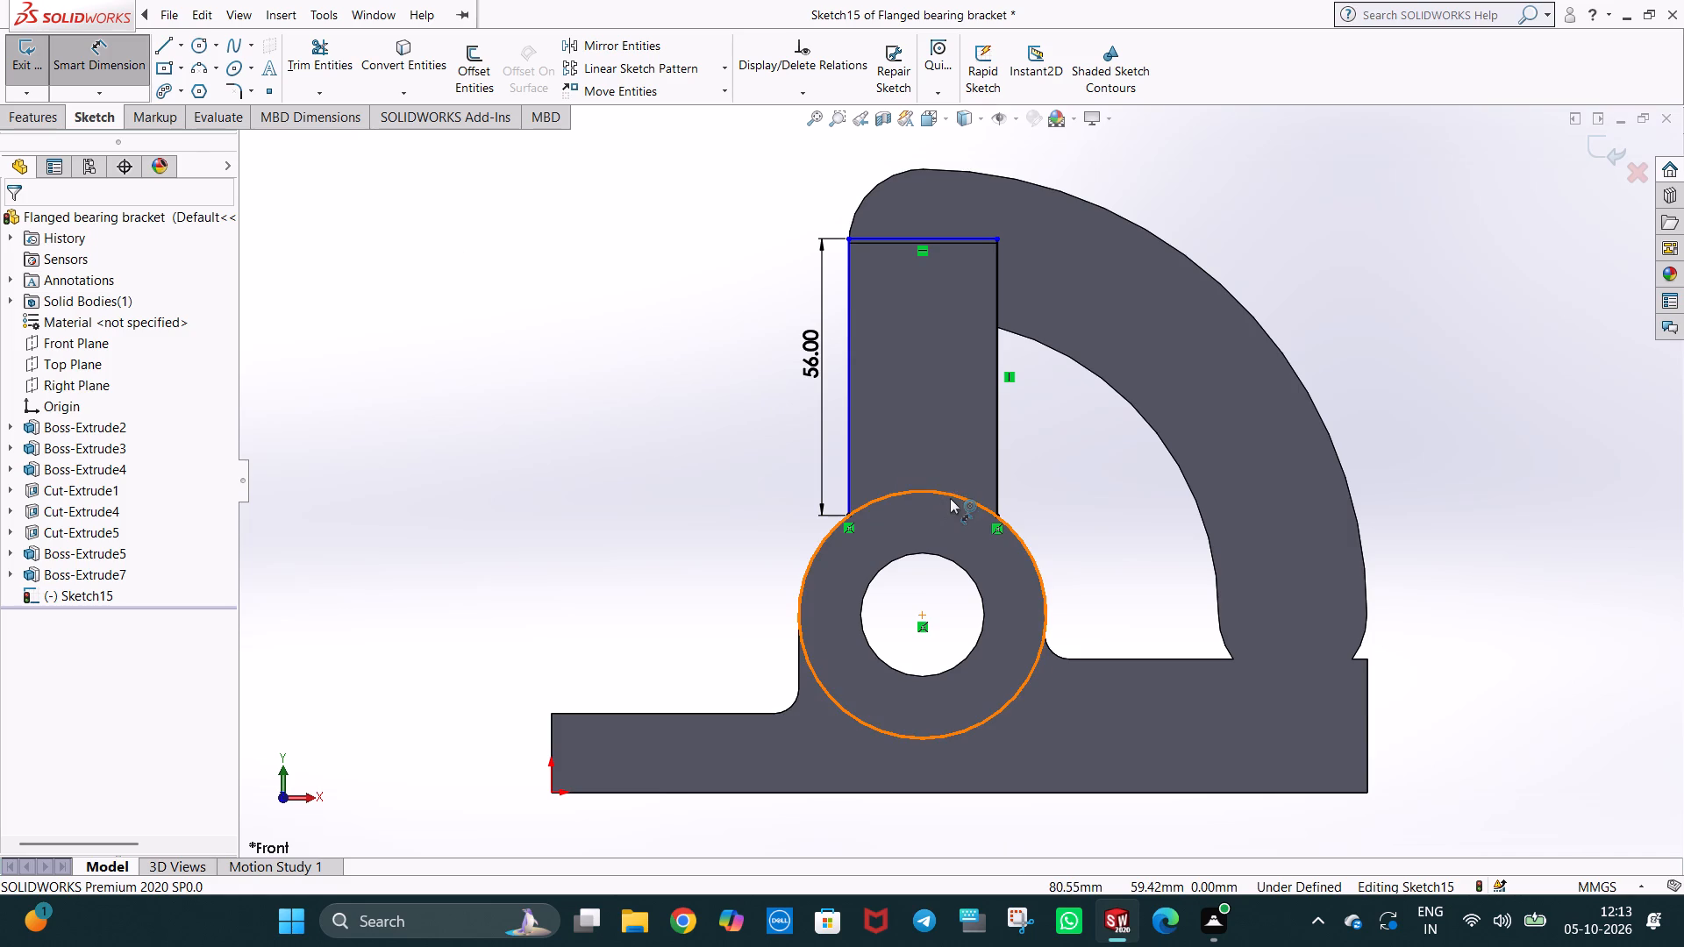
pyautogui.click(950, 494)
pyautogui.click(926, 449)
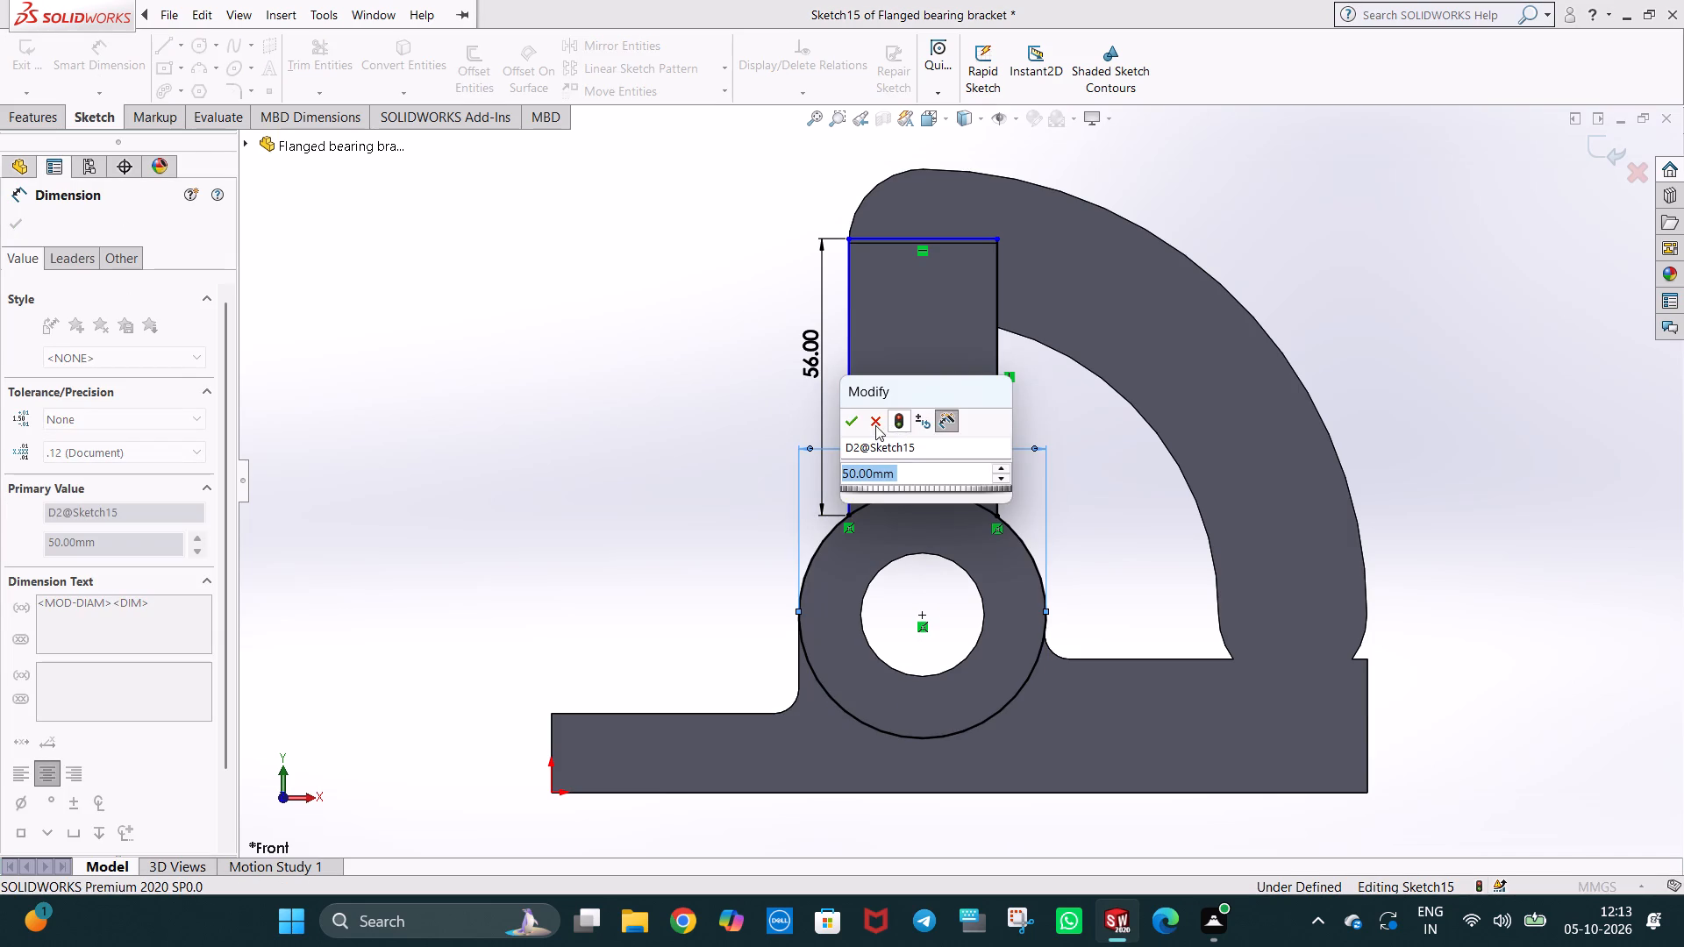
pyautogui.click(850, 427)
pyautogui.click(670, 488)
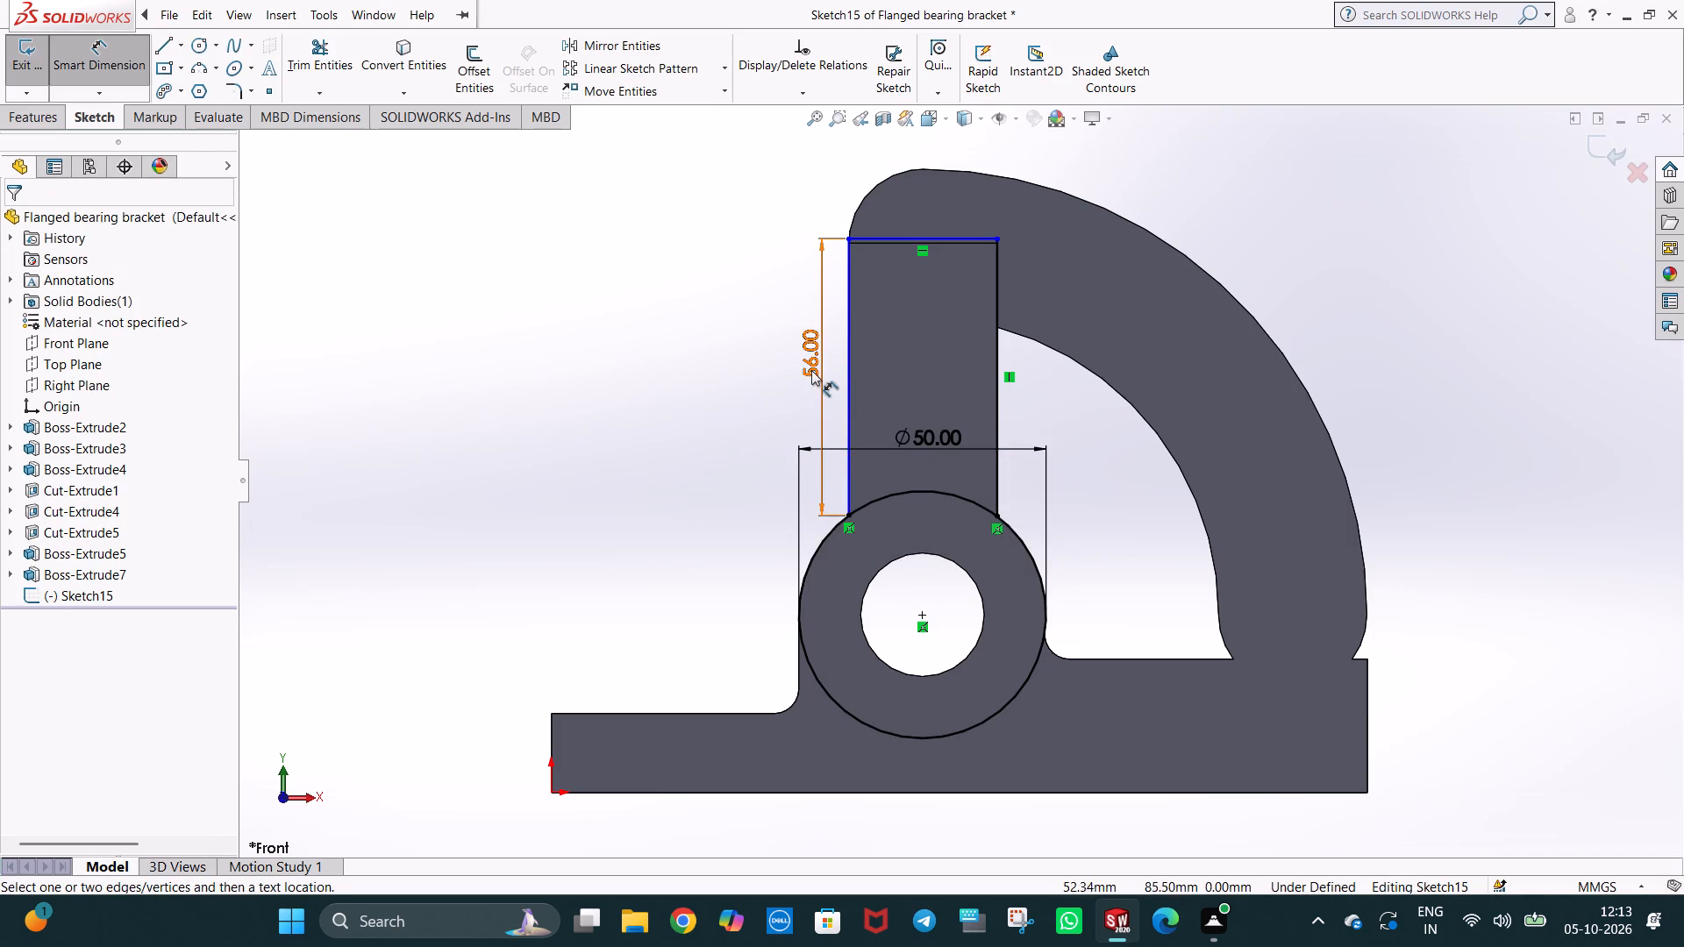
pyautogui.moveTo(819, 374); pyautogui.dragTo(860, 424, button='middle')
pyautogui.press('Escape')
# Trim the circle to leave only the upper arc joining the lower ends of the profile's two vertical lines.
pyautogui.click(297, 64)
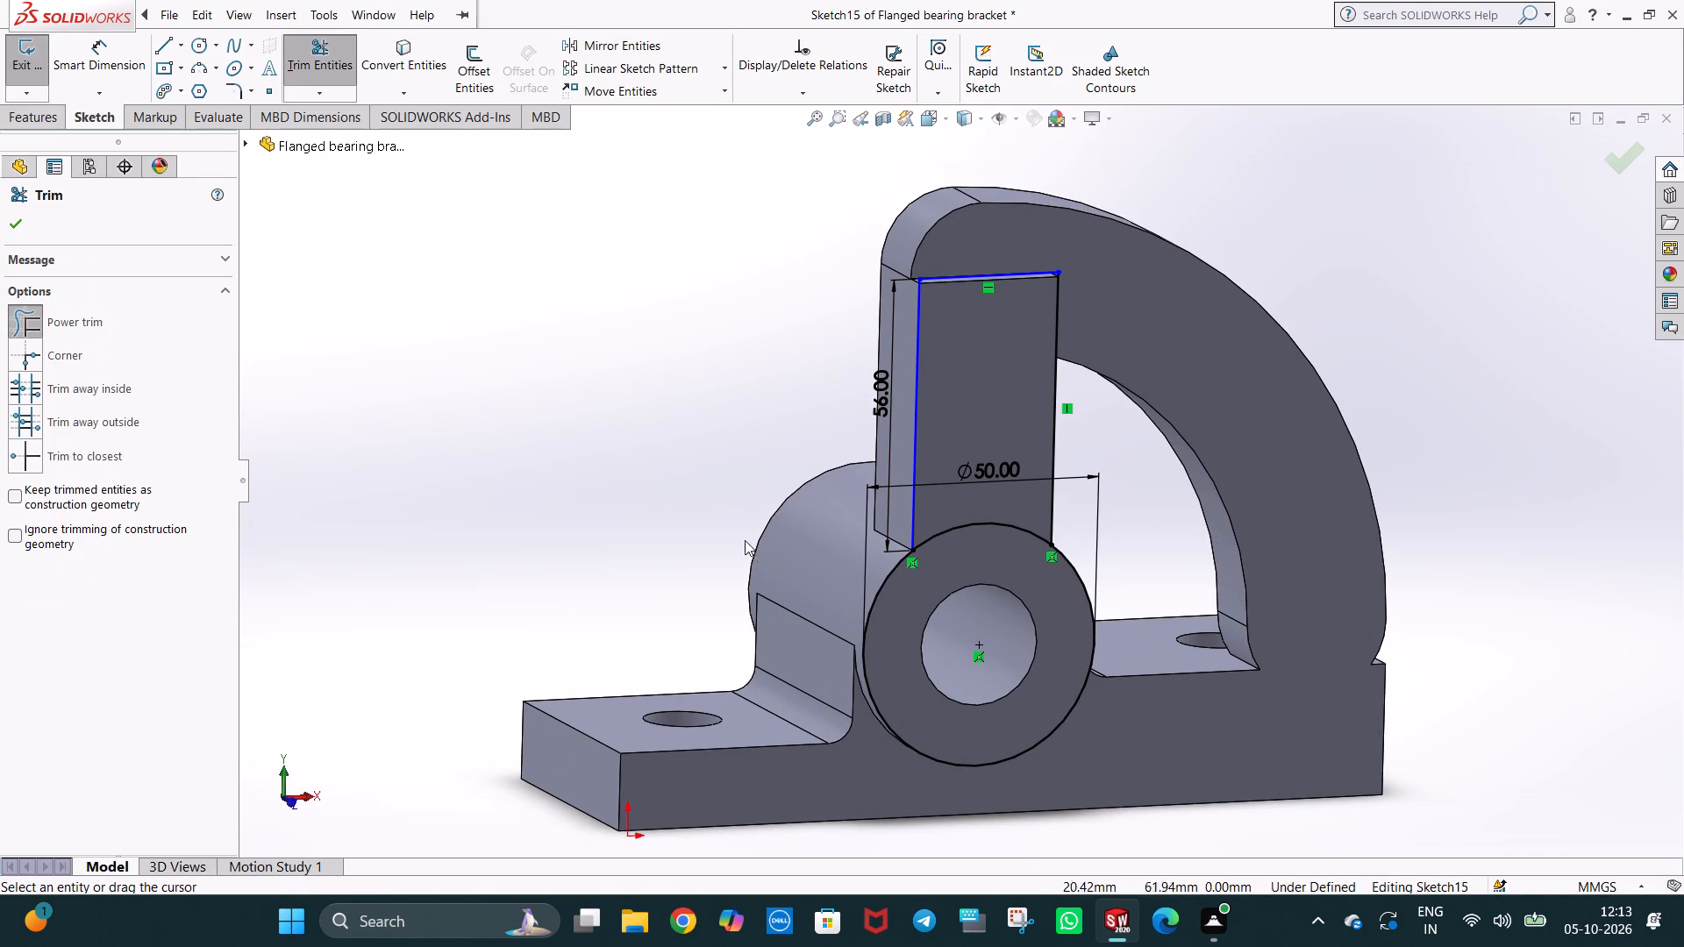
pyautogui.moveTo(929, 592); pyautogui.dragTo(882, 579)
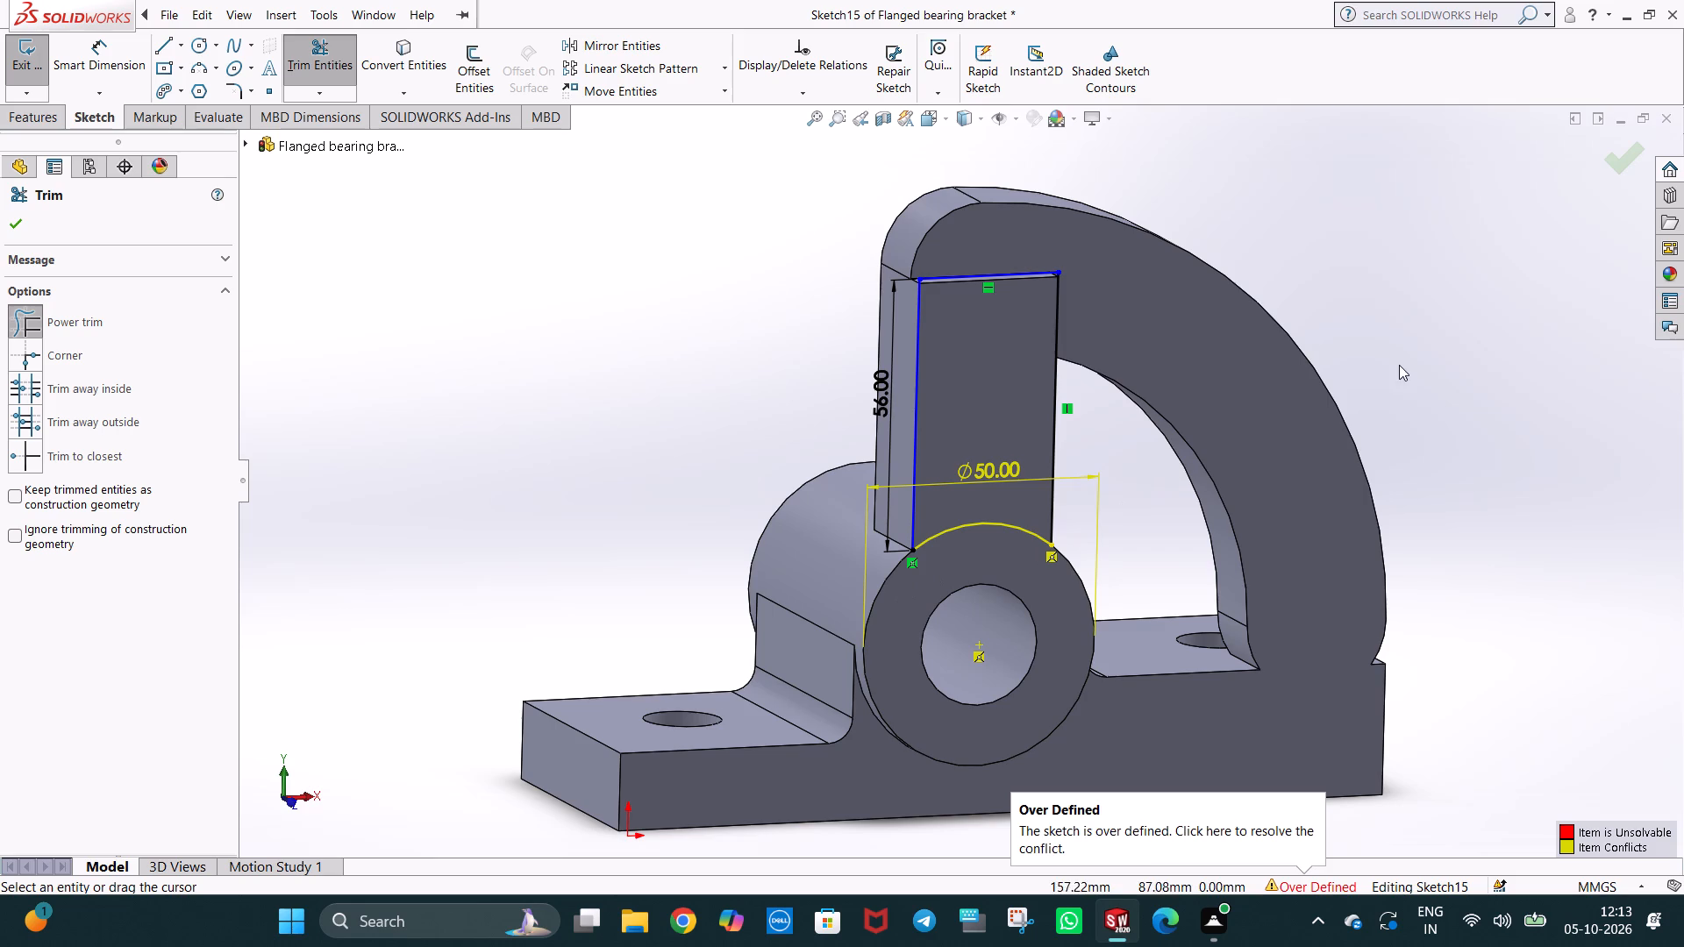
pyautogui.click(1402, 364)
# Dimension the length of the horizontal line at the top of the upright profile.
pyautogui.click(107, 45)
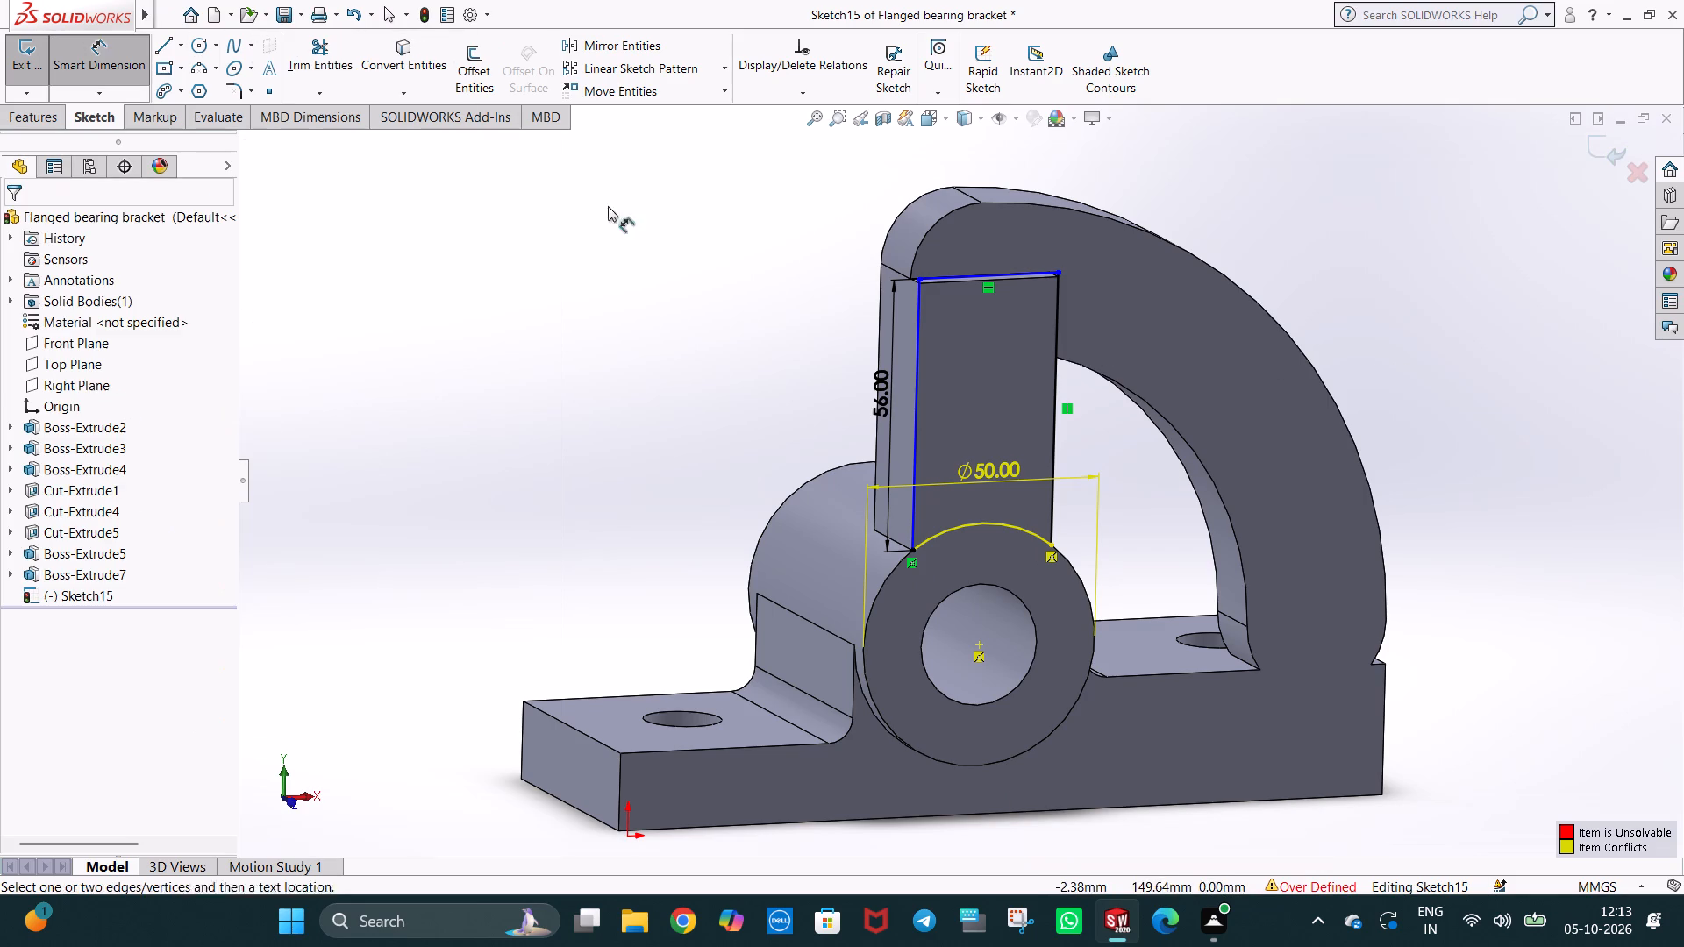
pyautogui.click(942, 276)
pyautogui.click(968, 325)
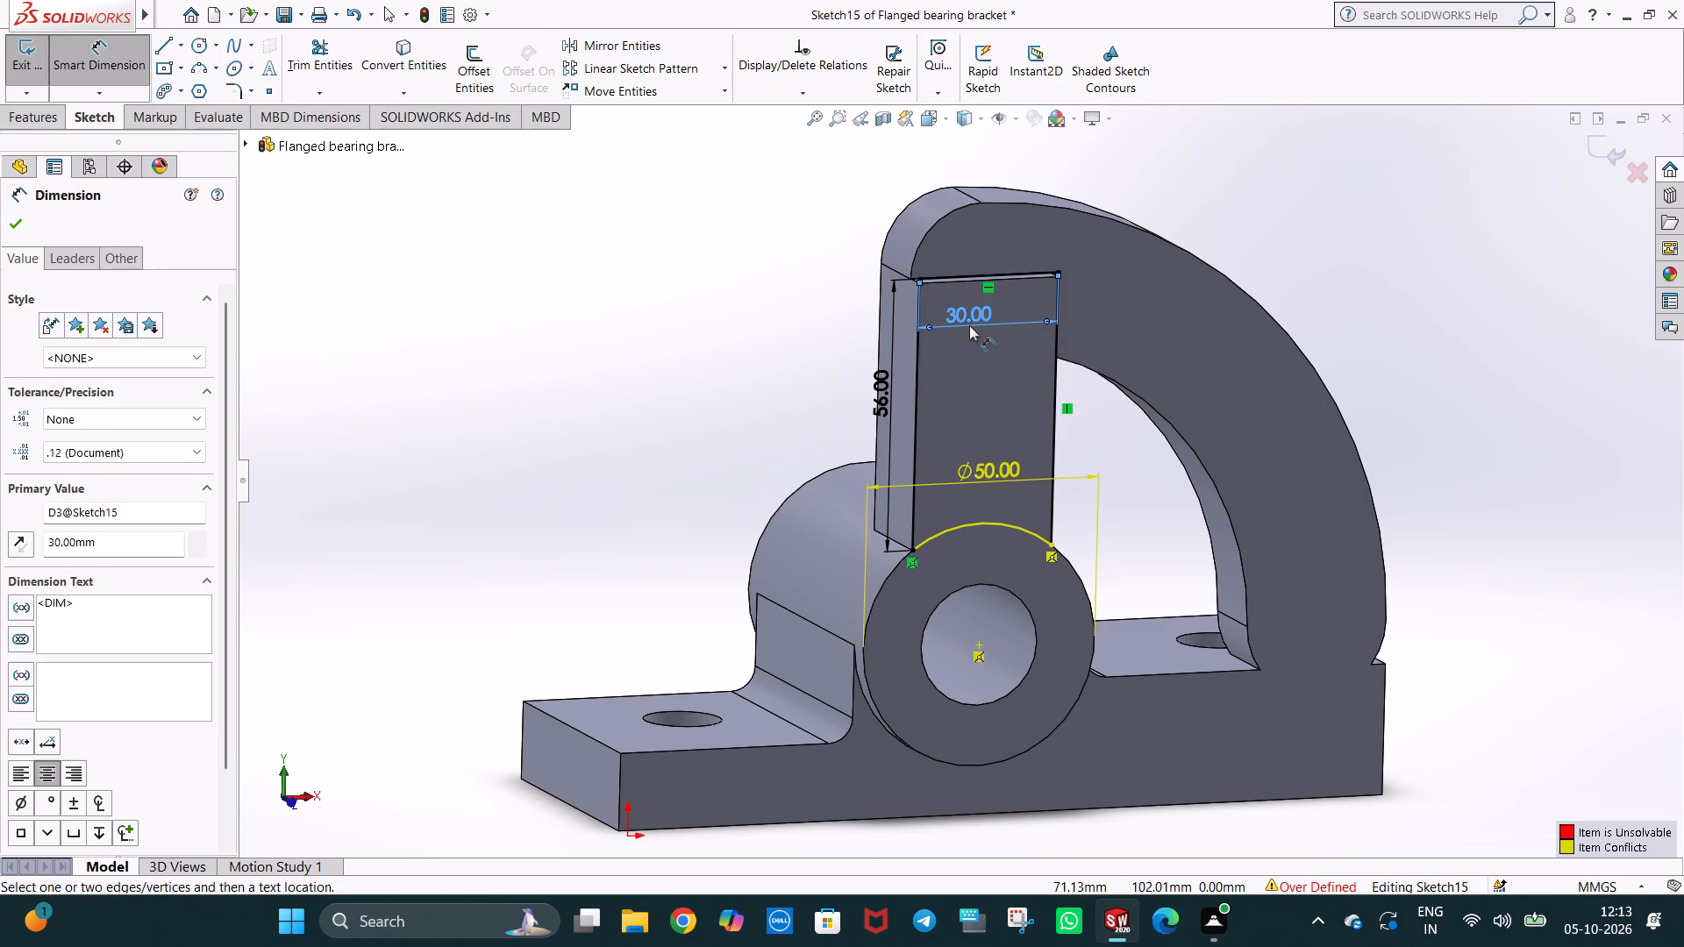
pyautogui.click(979, 318)
pyautogui.press('Escape')
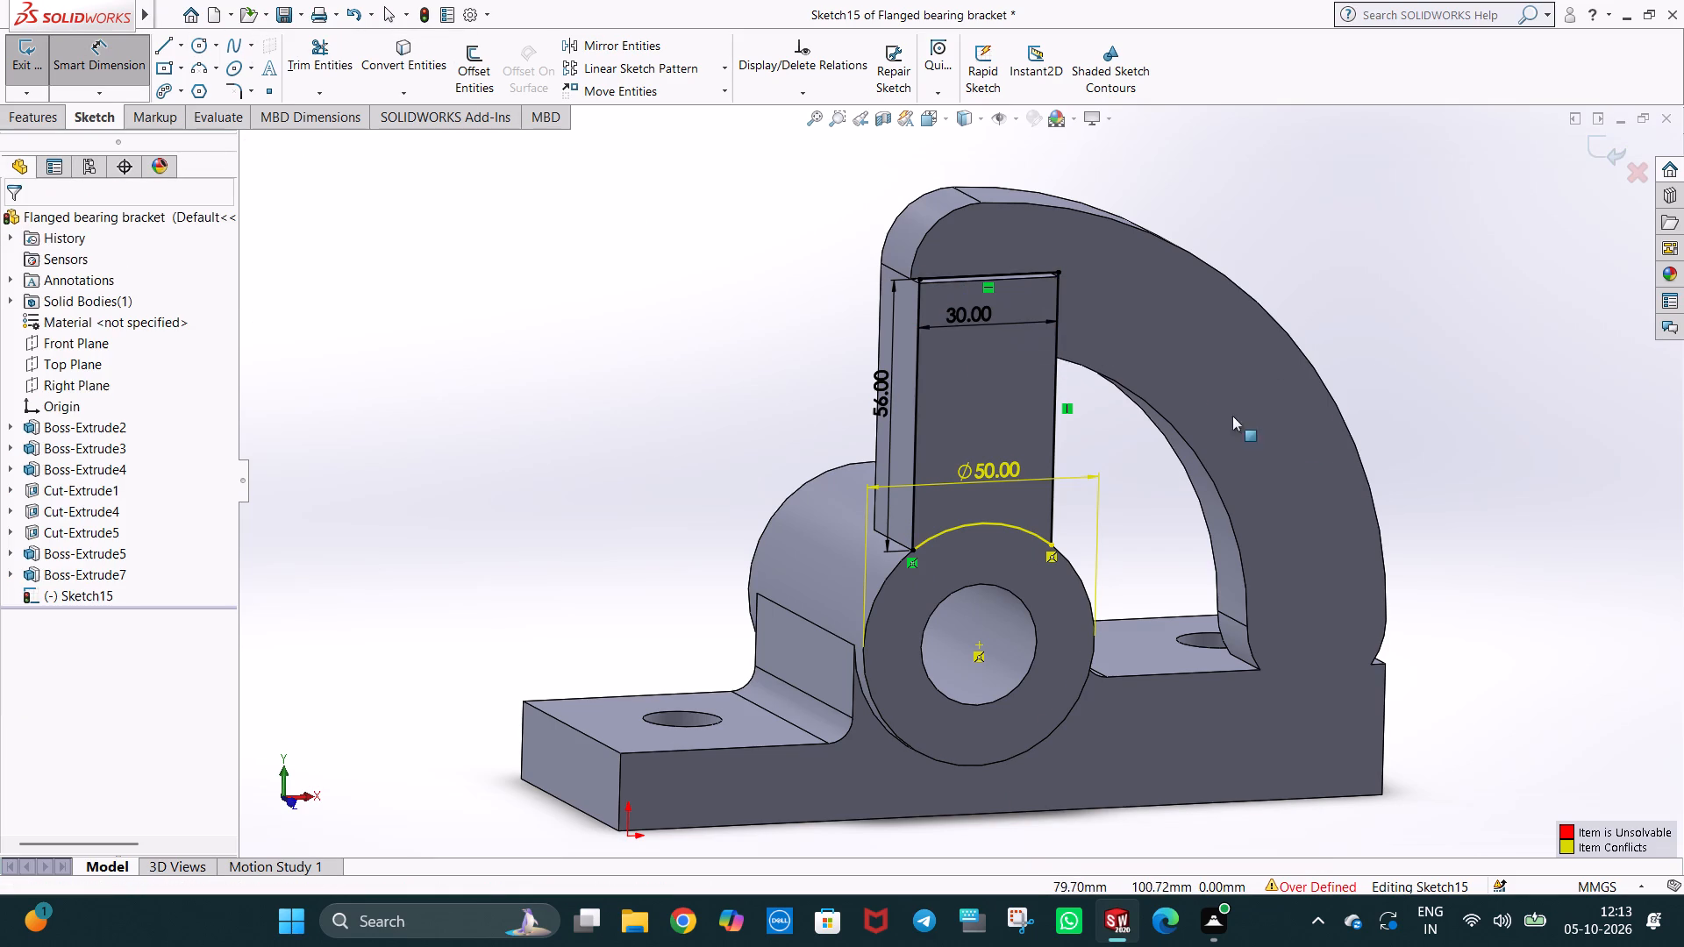
pyautogui.press('Escape')
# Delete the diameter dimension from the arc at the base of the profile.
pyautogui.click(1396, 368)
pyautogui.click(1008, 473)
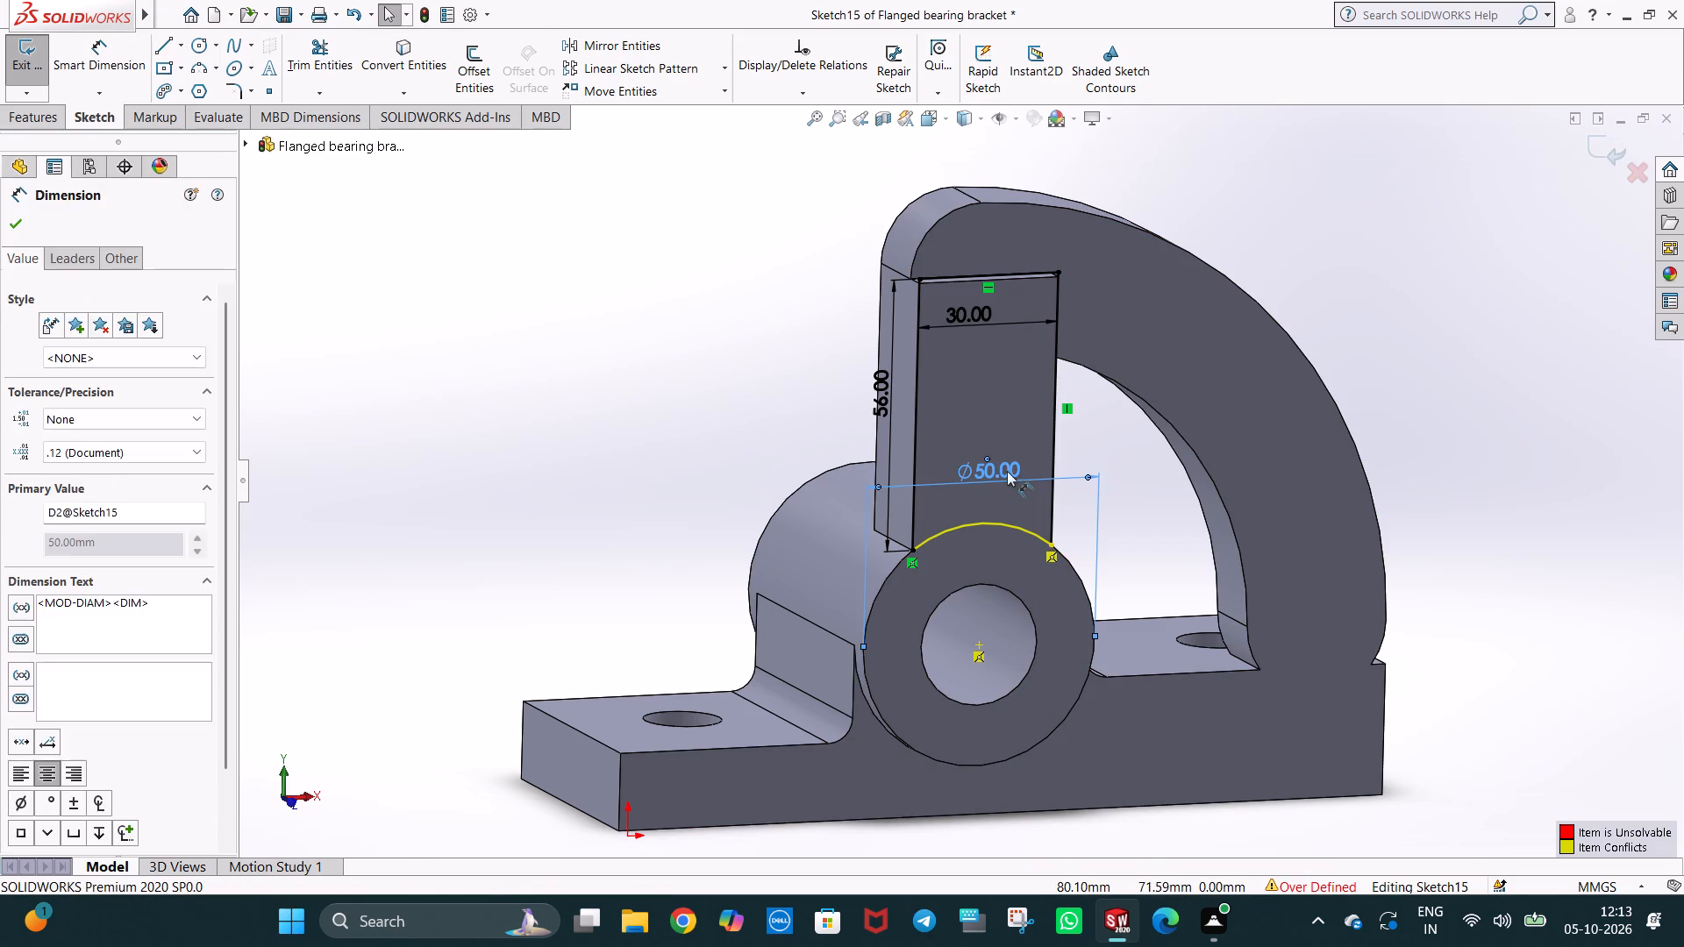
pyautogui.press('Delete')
# Cut the arc-based upright profile into the upright's front face with a blind extruded cut 5 mm deep.
pyautogui.moveTo(1378, 370); pyautogui.dragTo(1390, 424, button='middle')
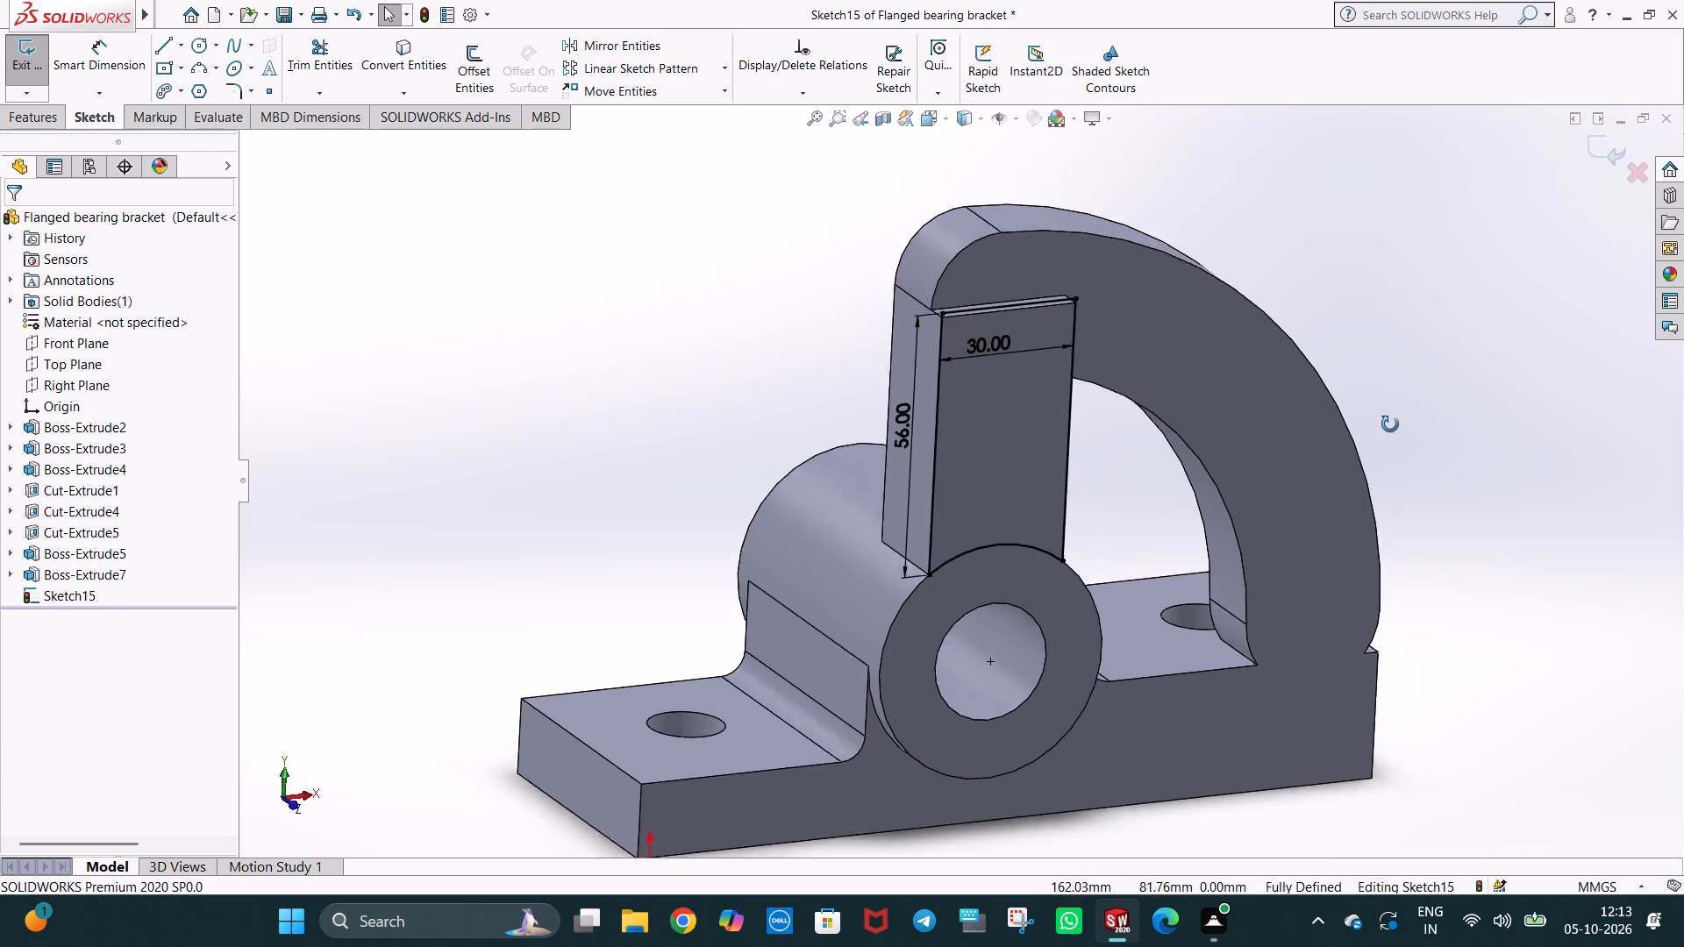
pyautogui.moveTo(1390, 424); pyautogui.dragTo(1345, 509, button='middle')
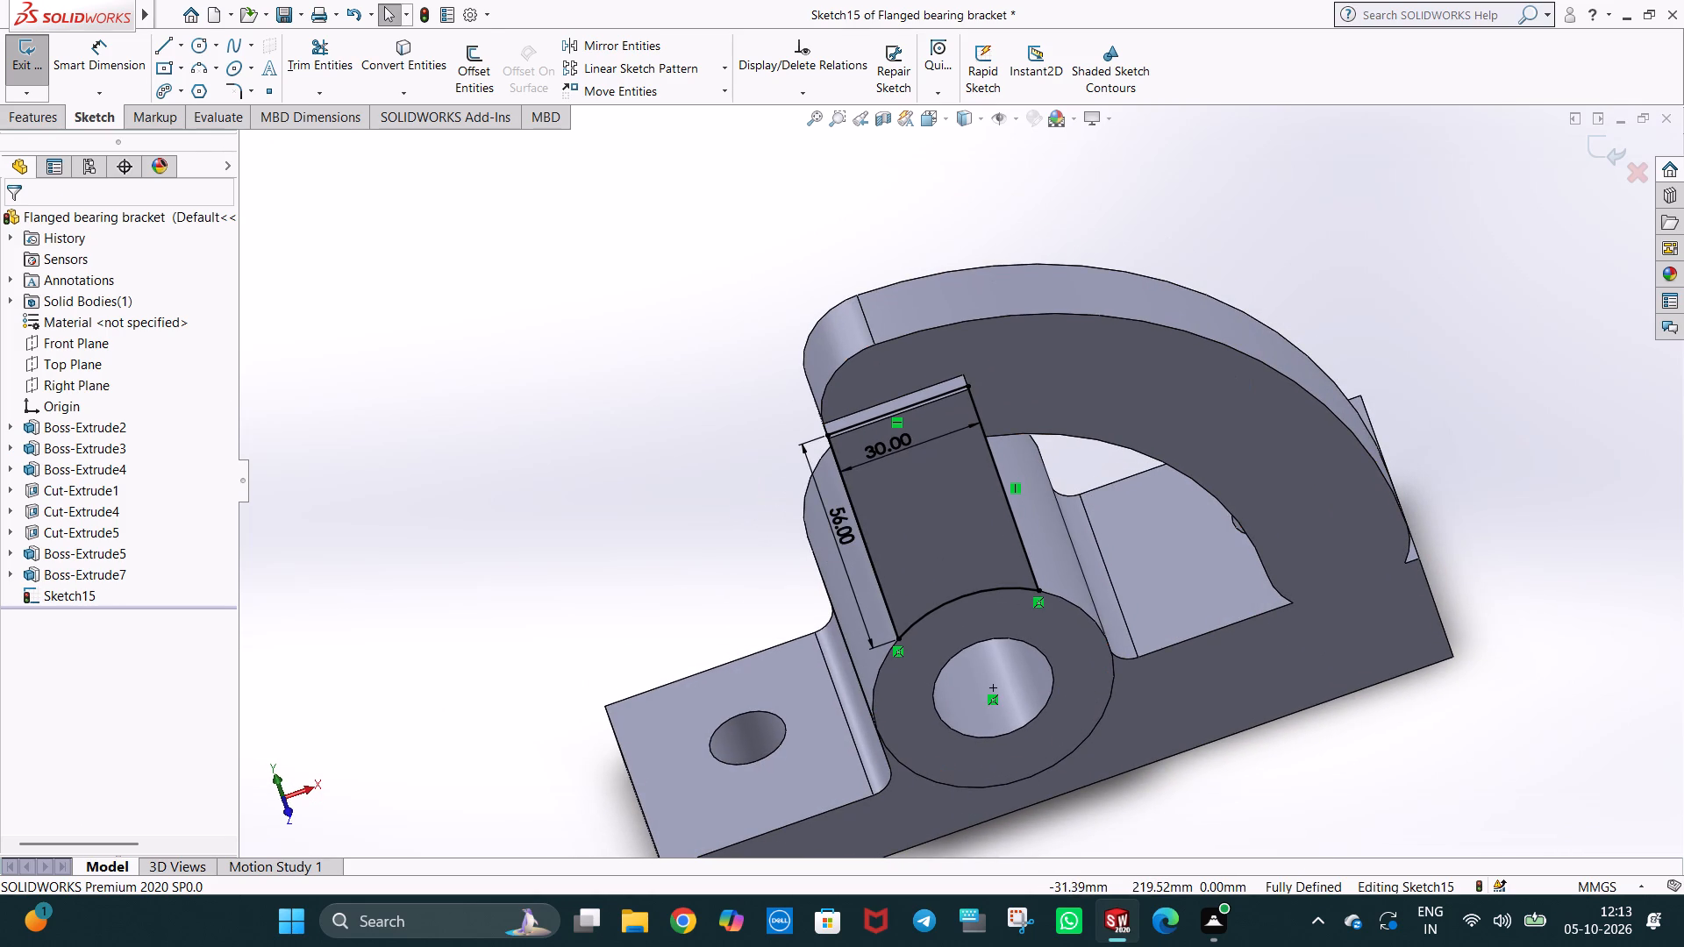
pyautogui.click(9, 116)
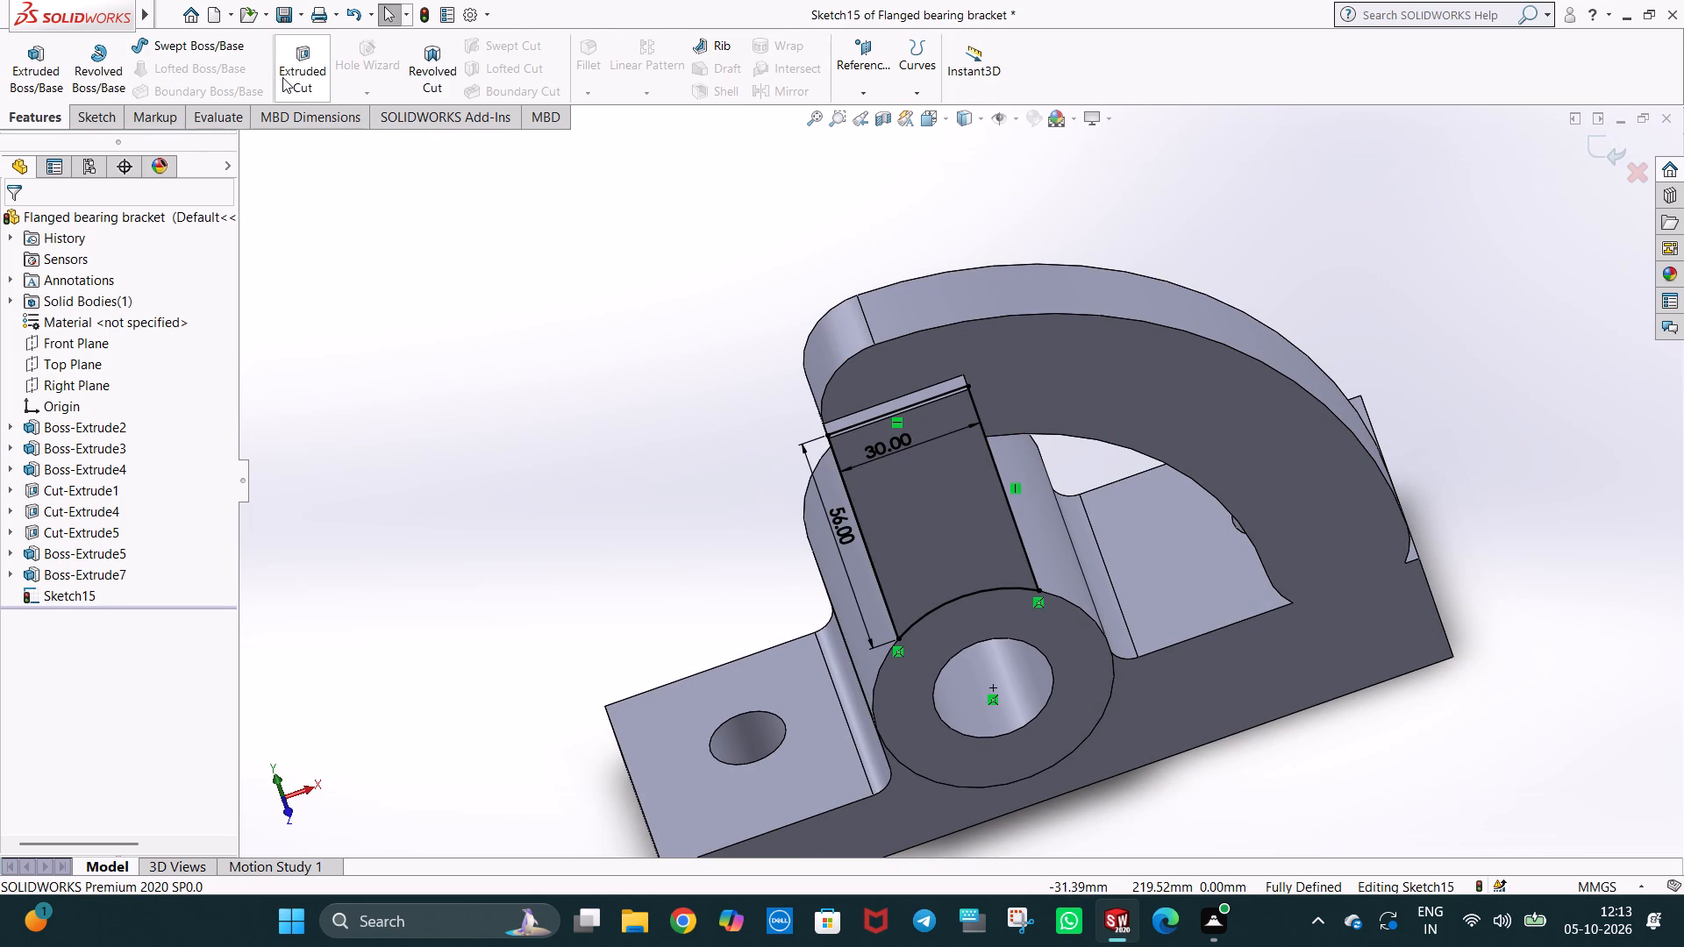
pyautogui.click(282, 77)
pyautogui.scroll(1, 598, 463)
pyautogui.moveTo(601, 465); pyautogui.dragTo(730, 466, button='middle')
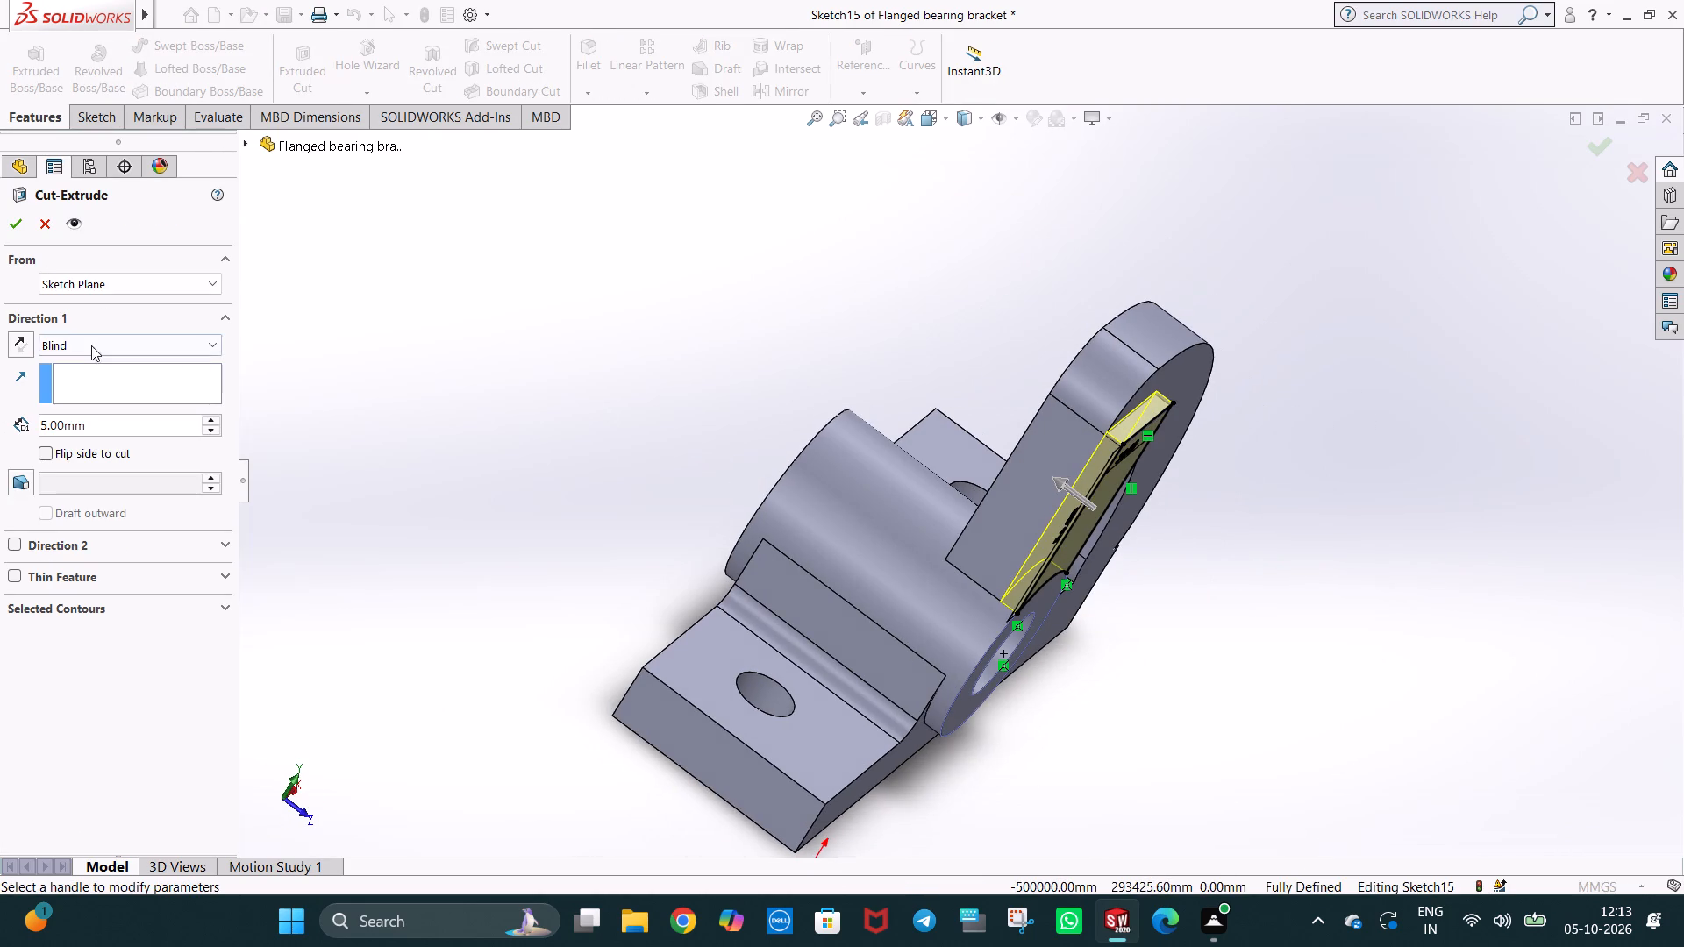
pyautogui.click(13, 225)
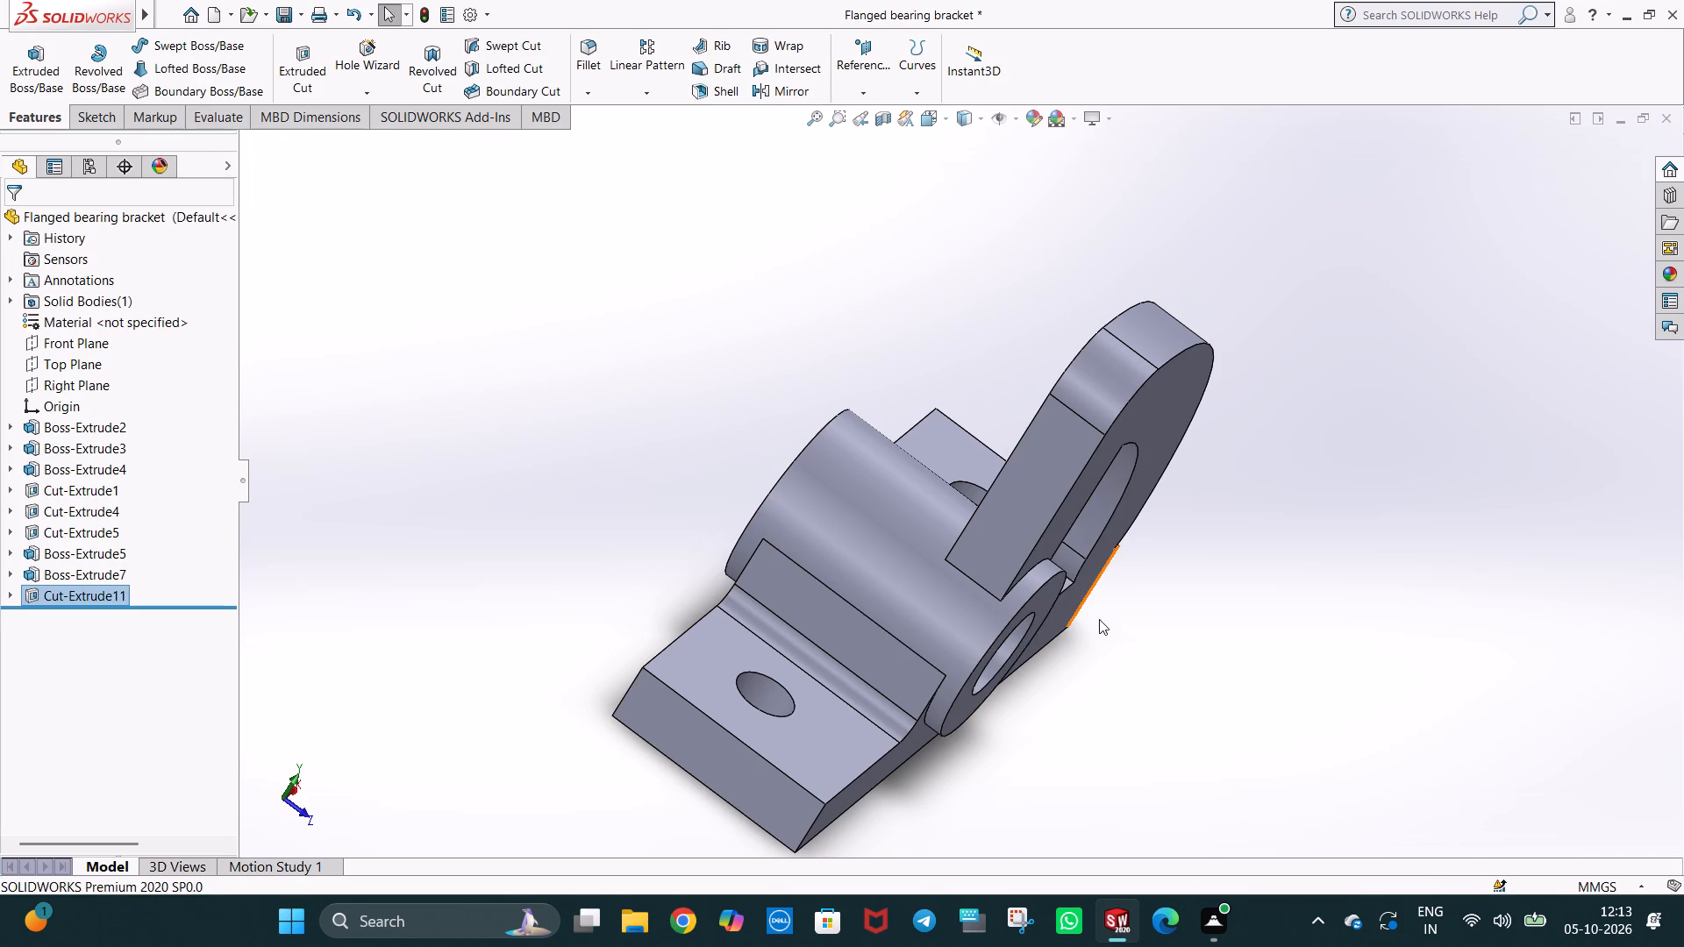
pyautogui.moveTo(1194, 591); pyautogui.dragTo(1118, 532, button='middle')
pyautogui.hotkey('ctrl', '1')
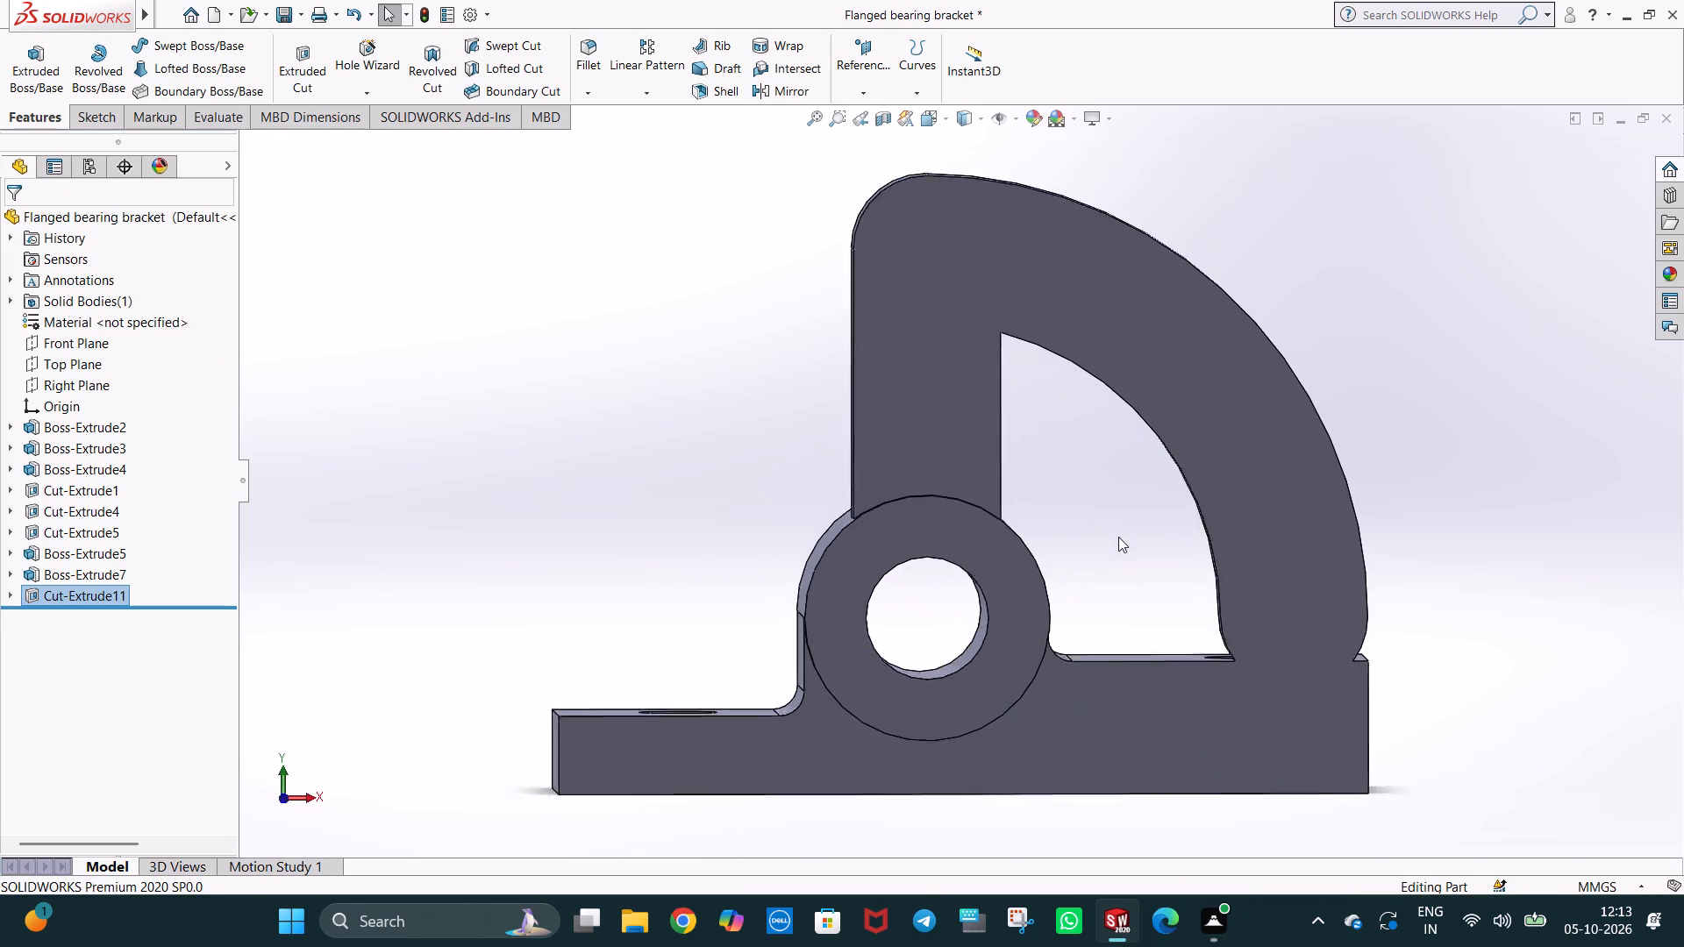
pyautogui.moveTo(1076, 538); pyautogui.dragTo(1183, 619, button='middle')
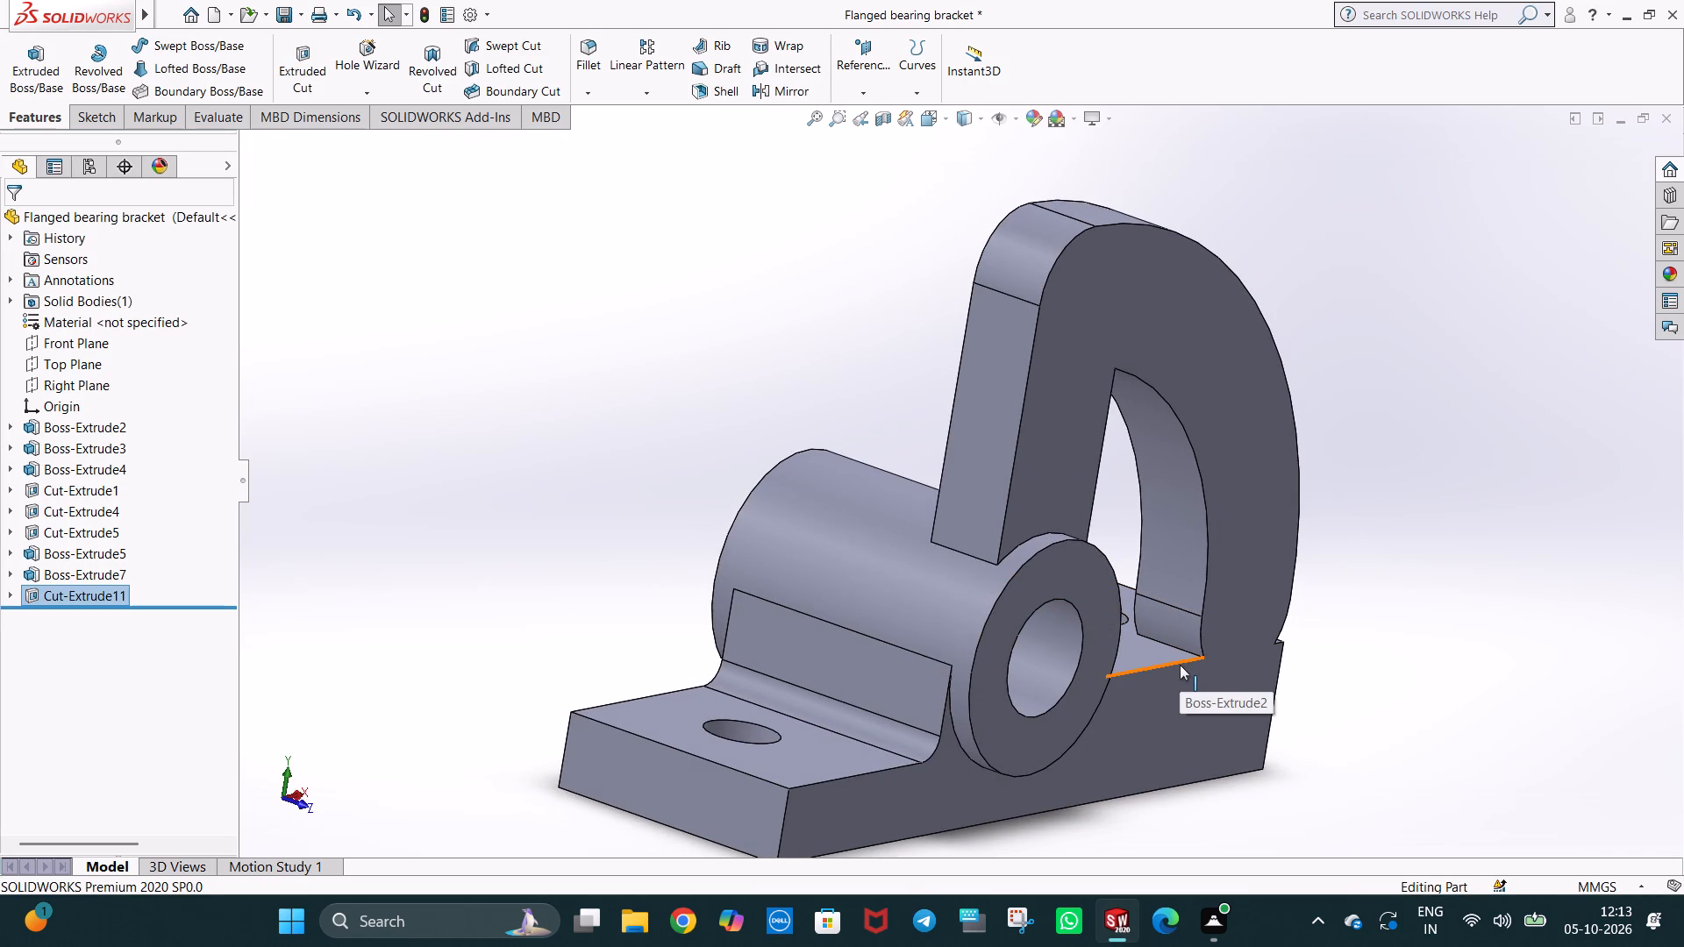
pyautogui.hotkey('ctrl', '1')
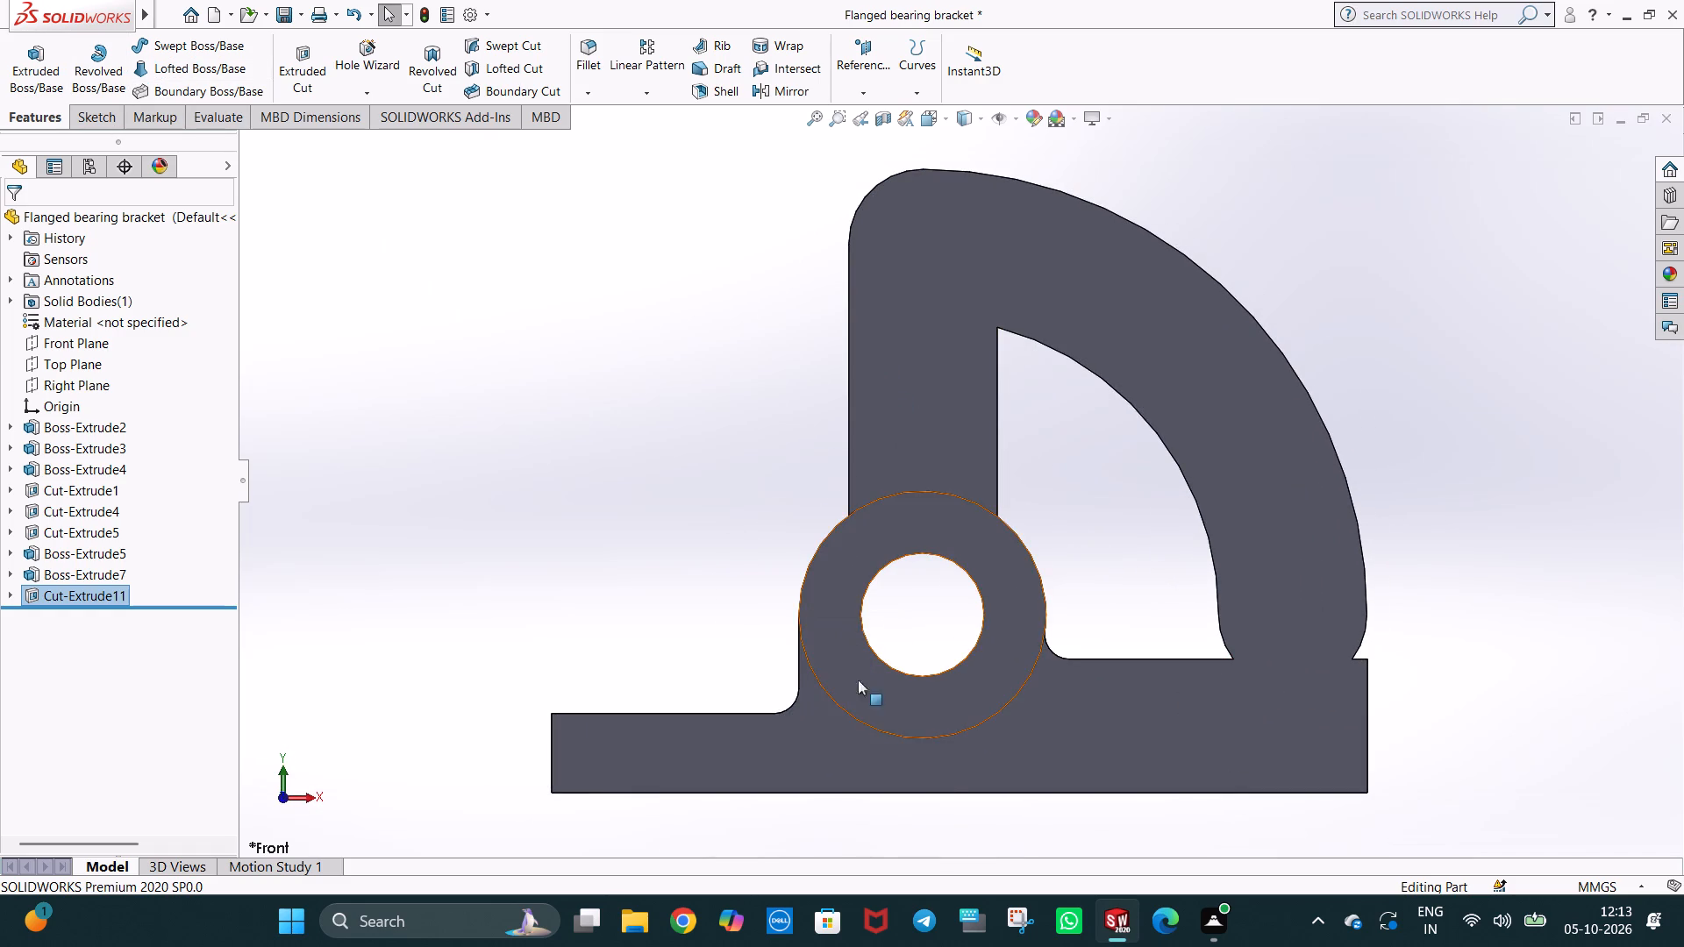
# Sketch a centerpoint arc slot over the curved arm's front face, centred on the boss bore, about 75 mm radius and 88° sweep.
pyautogui.rightClick(1205, 696)
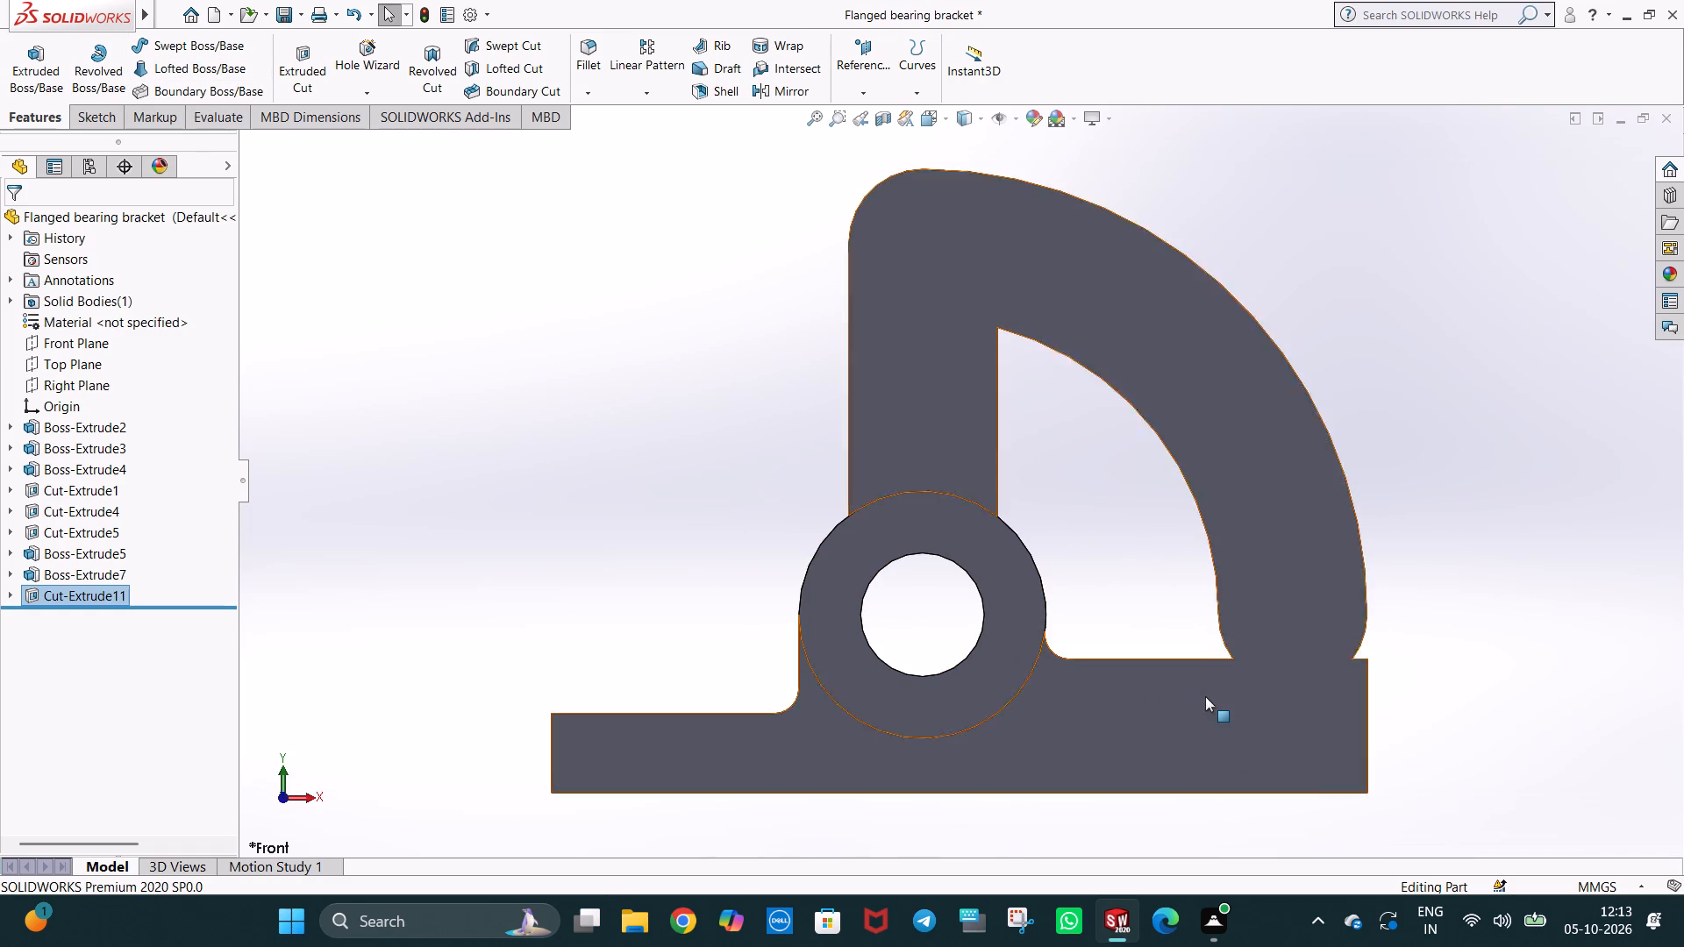
pyautogui.click(1249, 504)
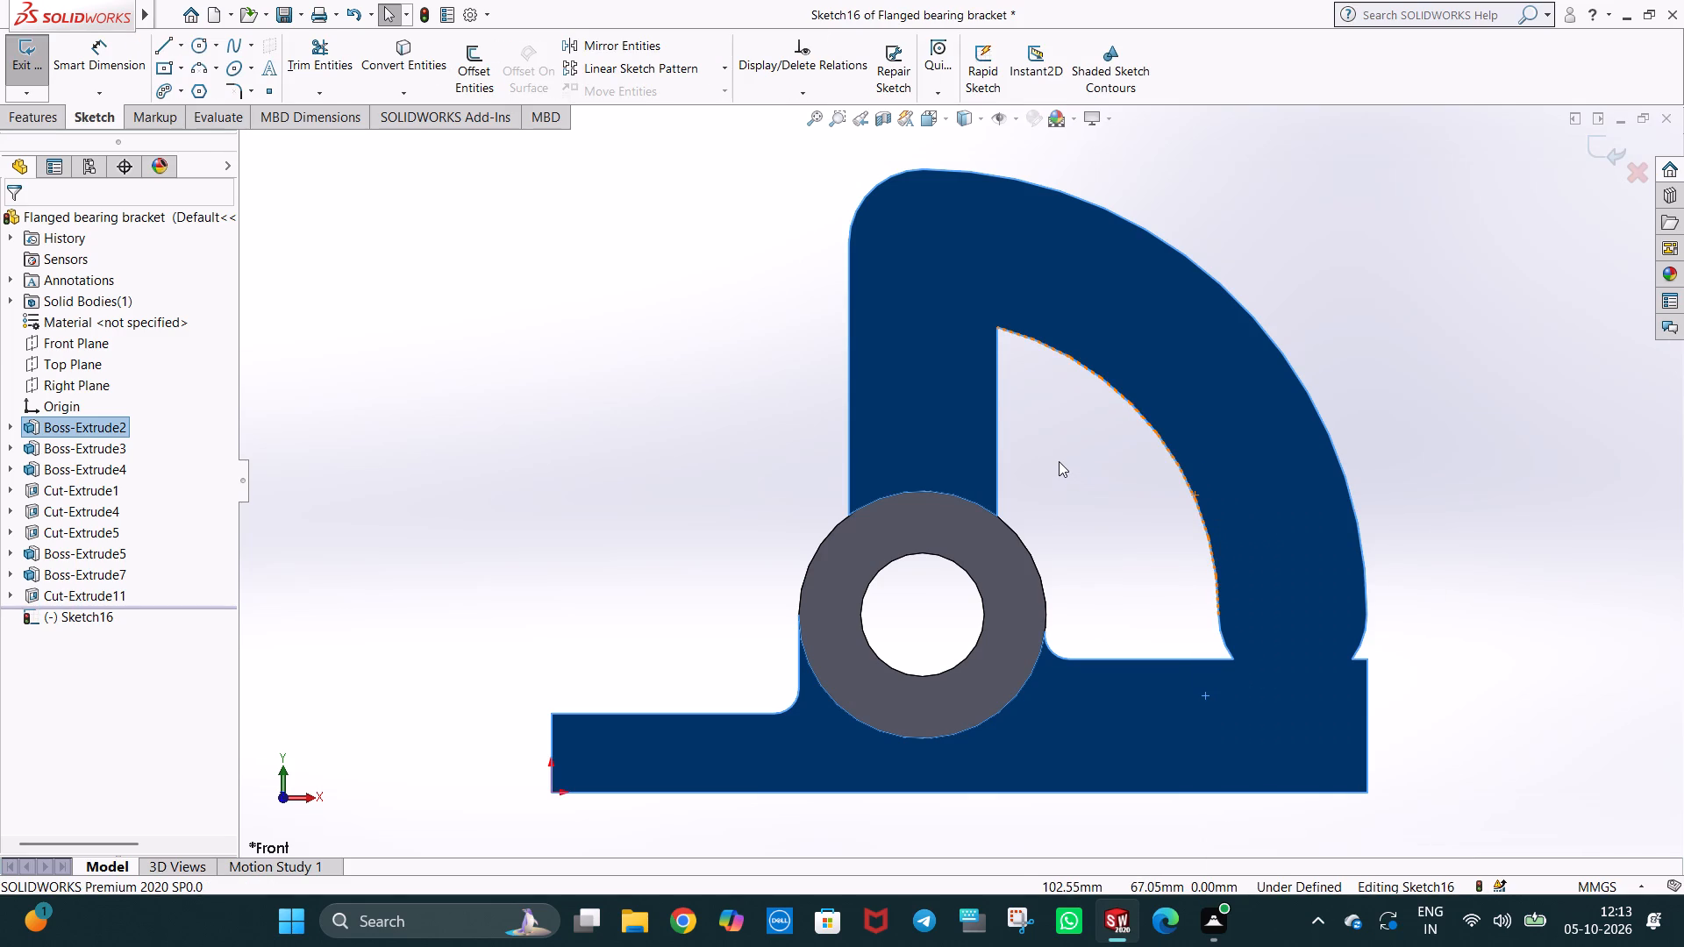
pyautogui.click(181, 93)
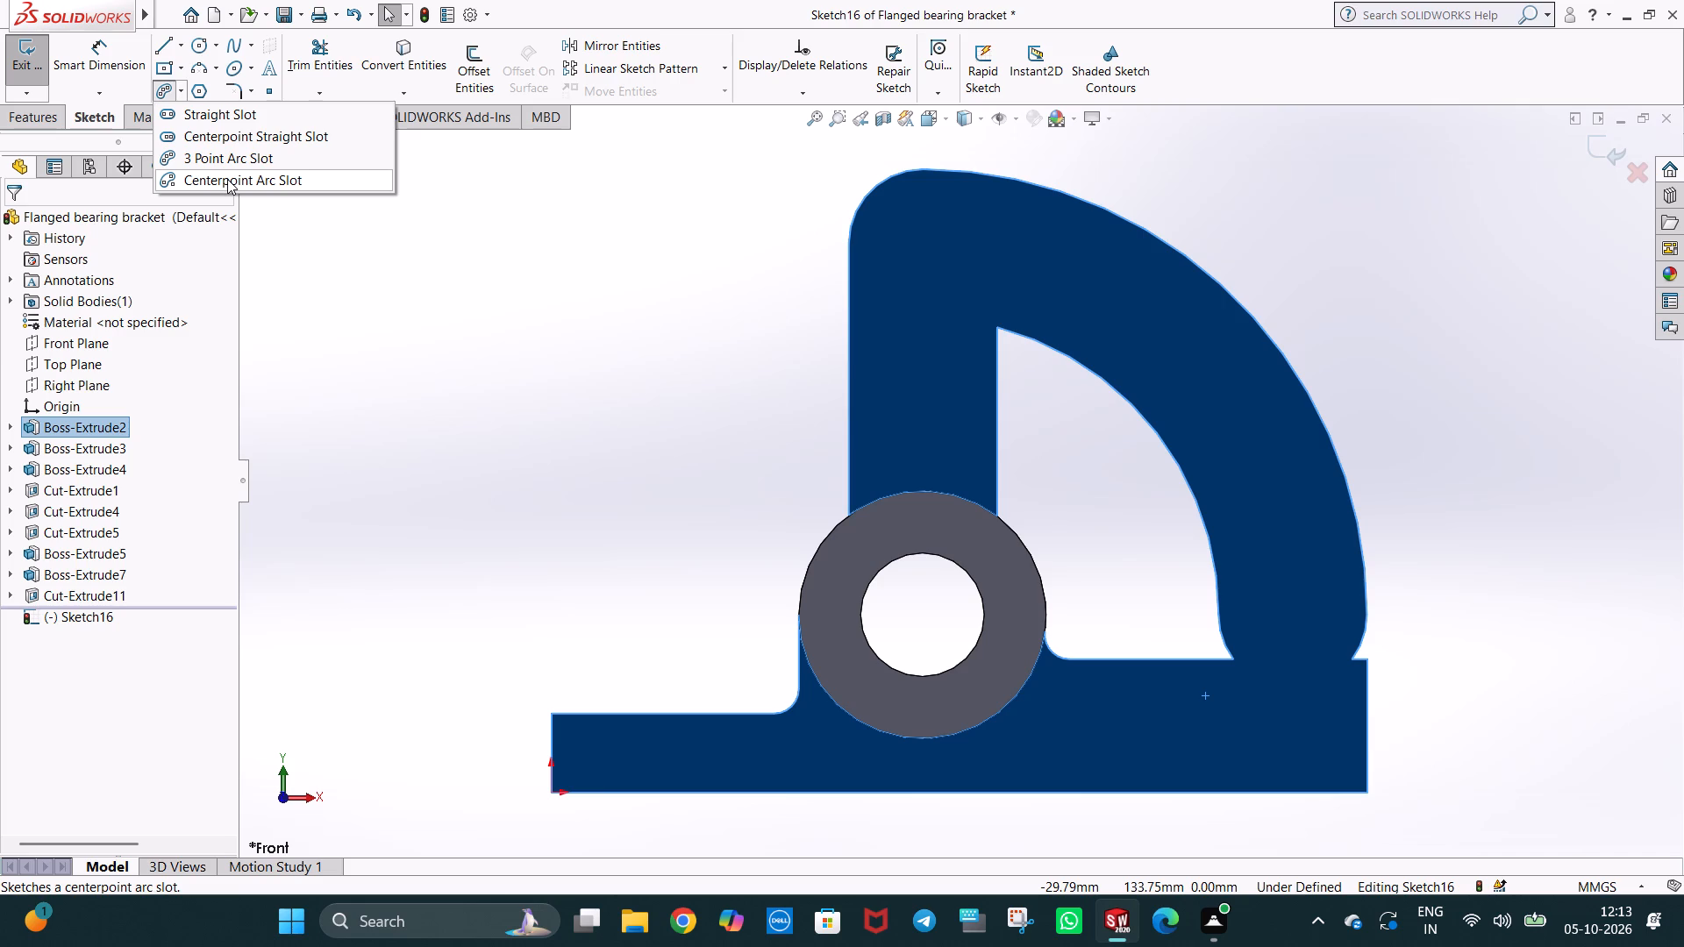
pyautogui.click(227, 179)
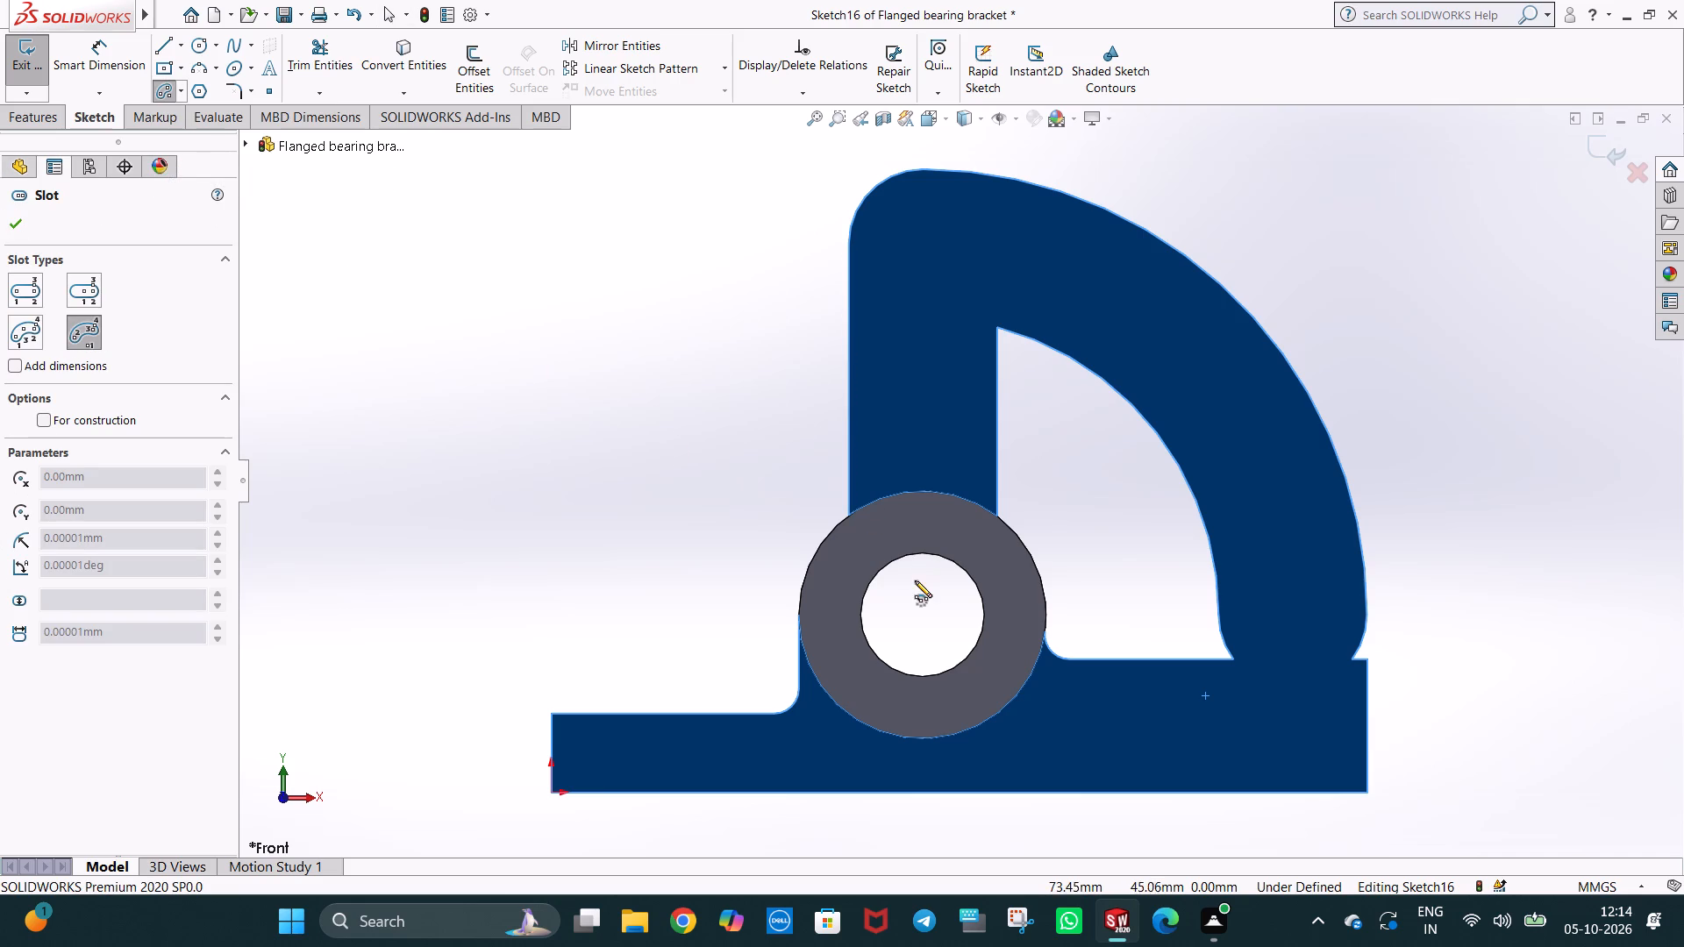
pyautogui.click(924, 616)
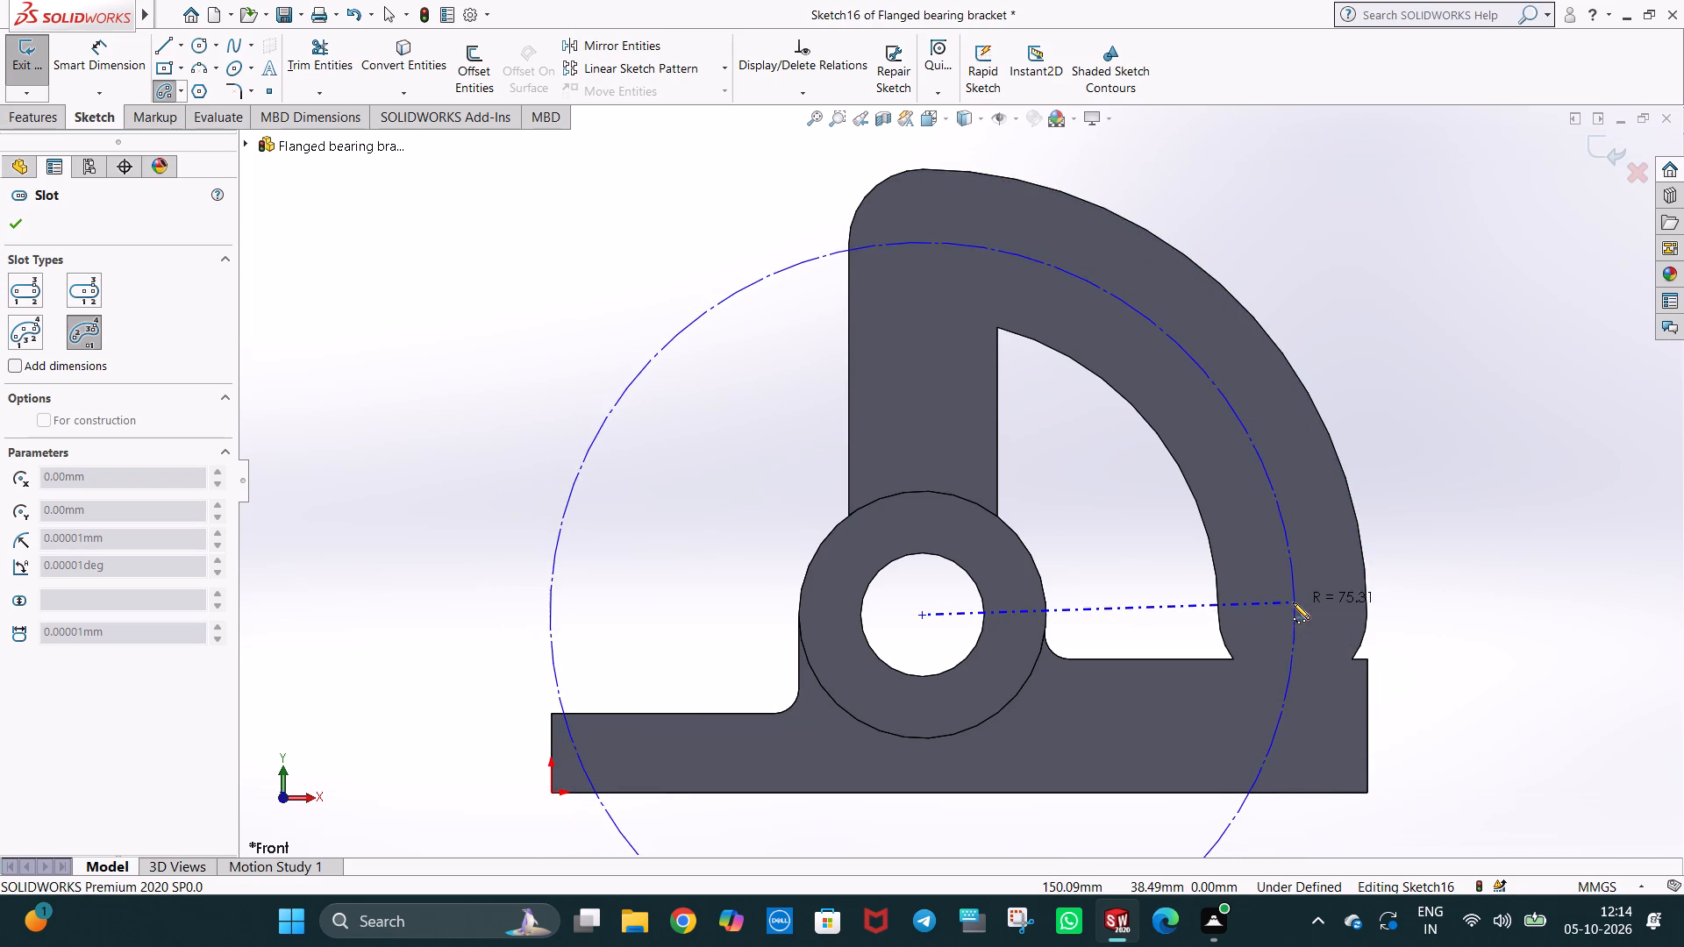
pyautogui.click(1295, 601)
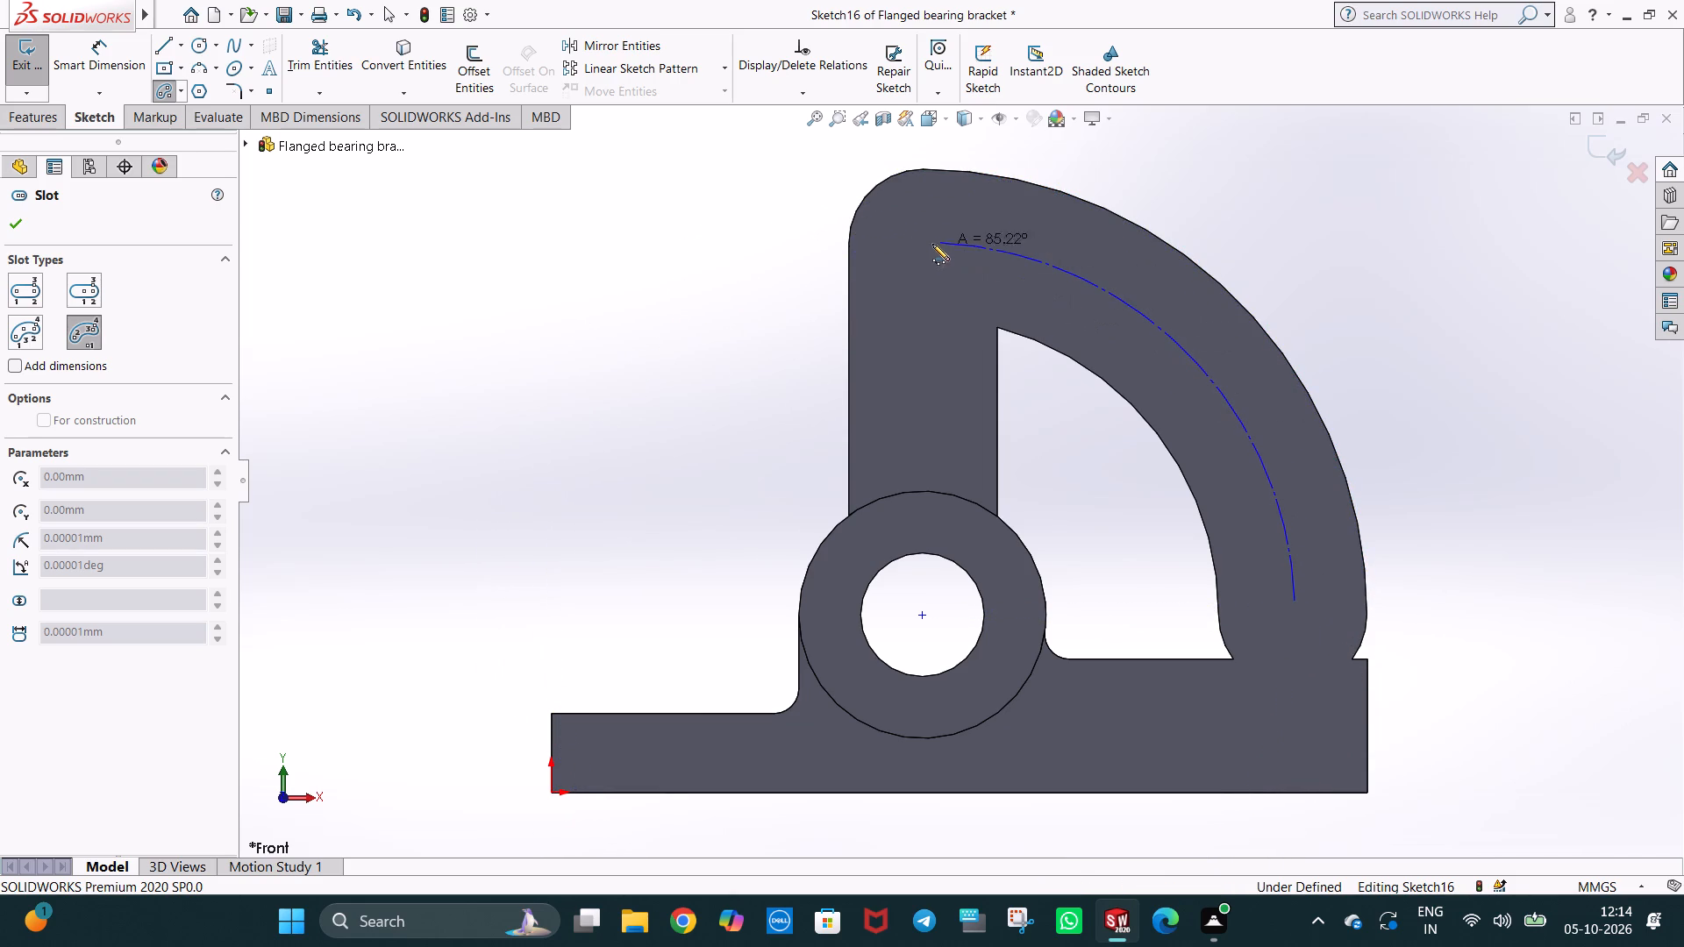
pyautogui.click(923, 243)
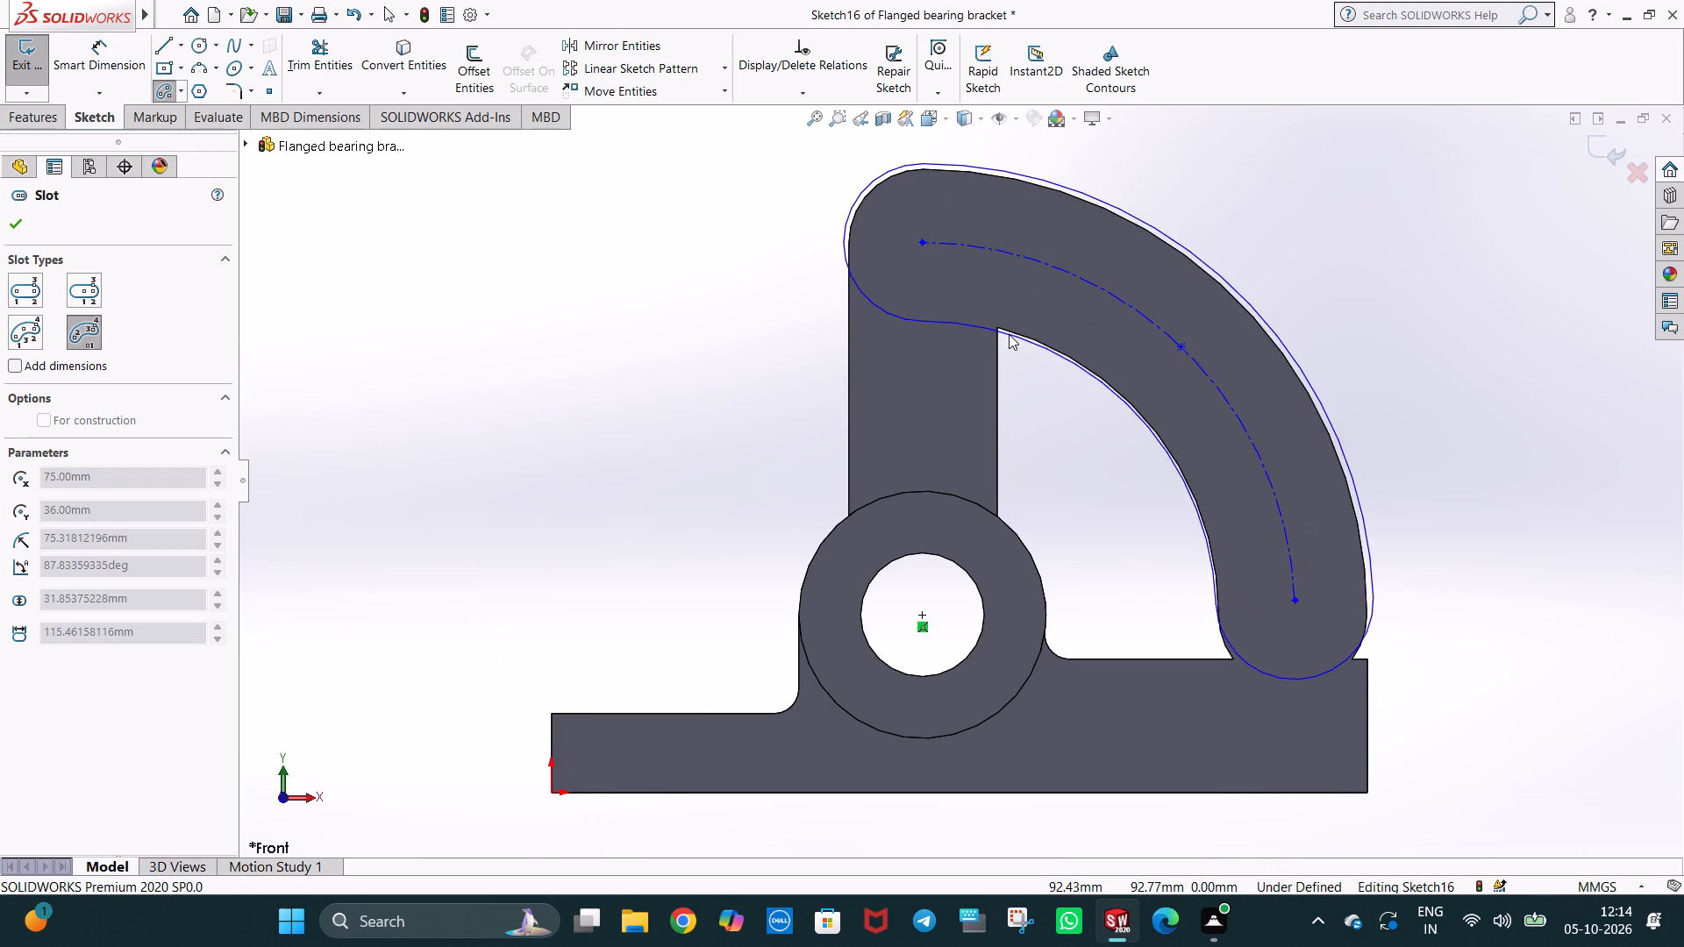
pyautogui.click(1008, 330)
pyautogui.press('Escape')
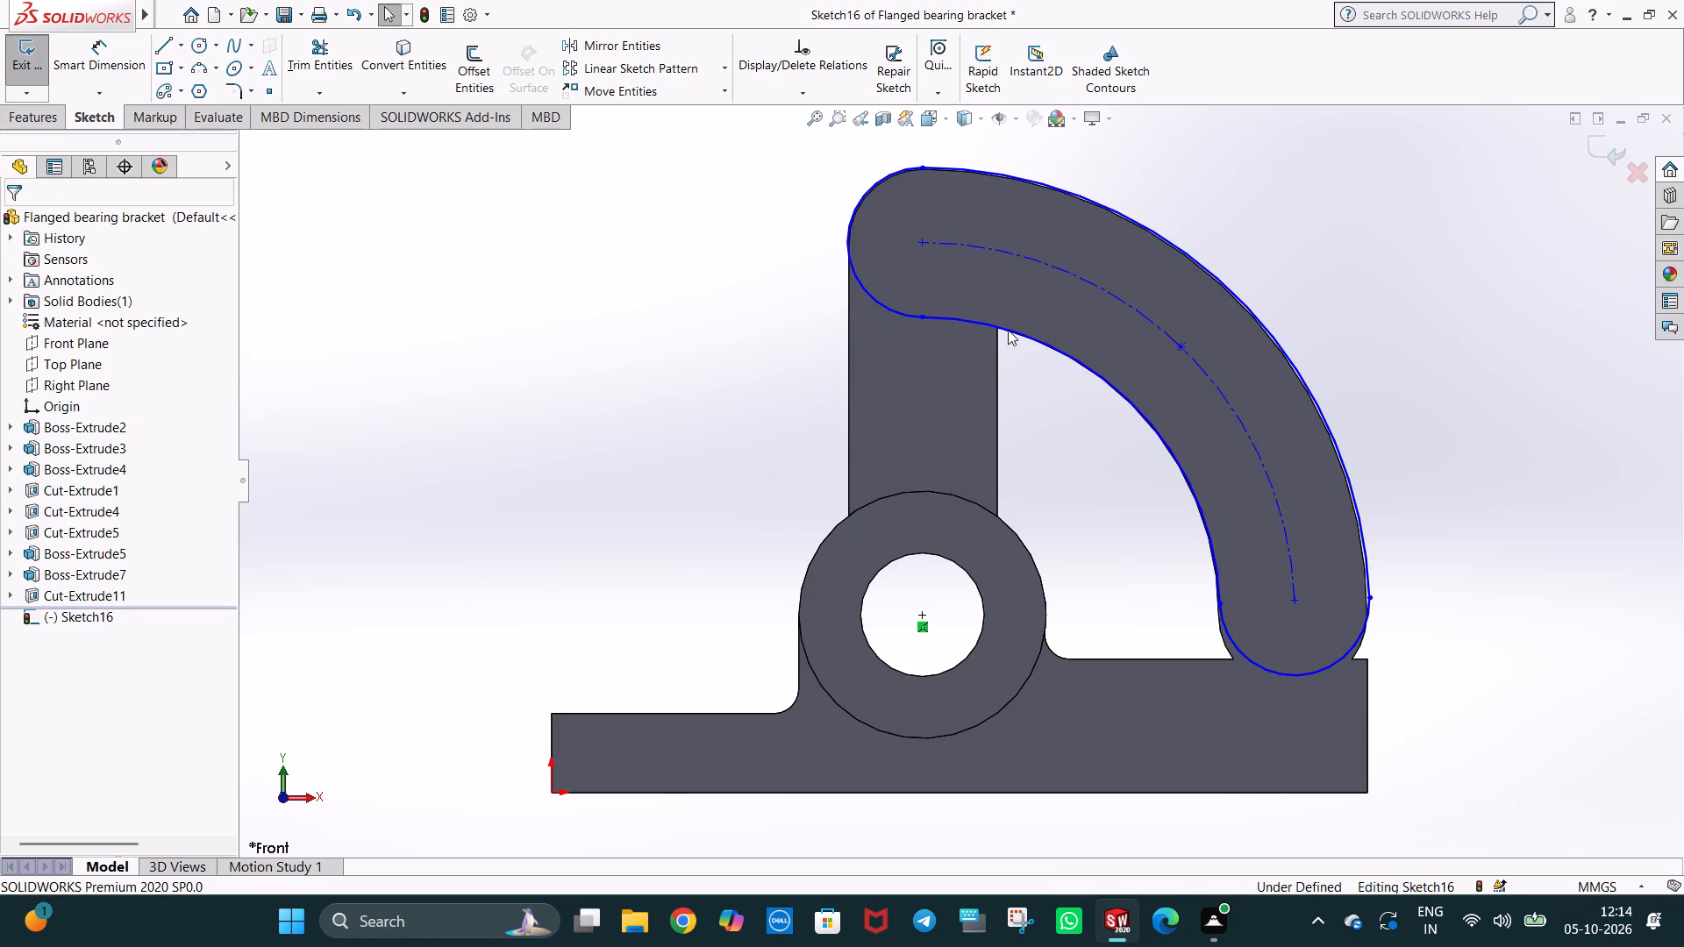
pyautogui.press('Escape')
pyautogui.click(718, 345)
# Dimension the slot's inner arc to radius 60 mm and its outer arc to radius 90 mm.
pyautogui.click(111, 54)
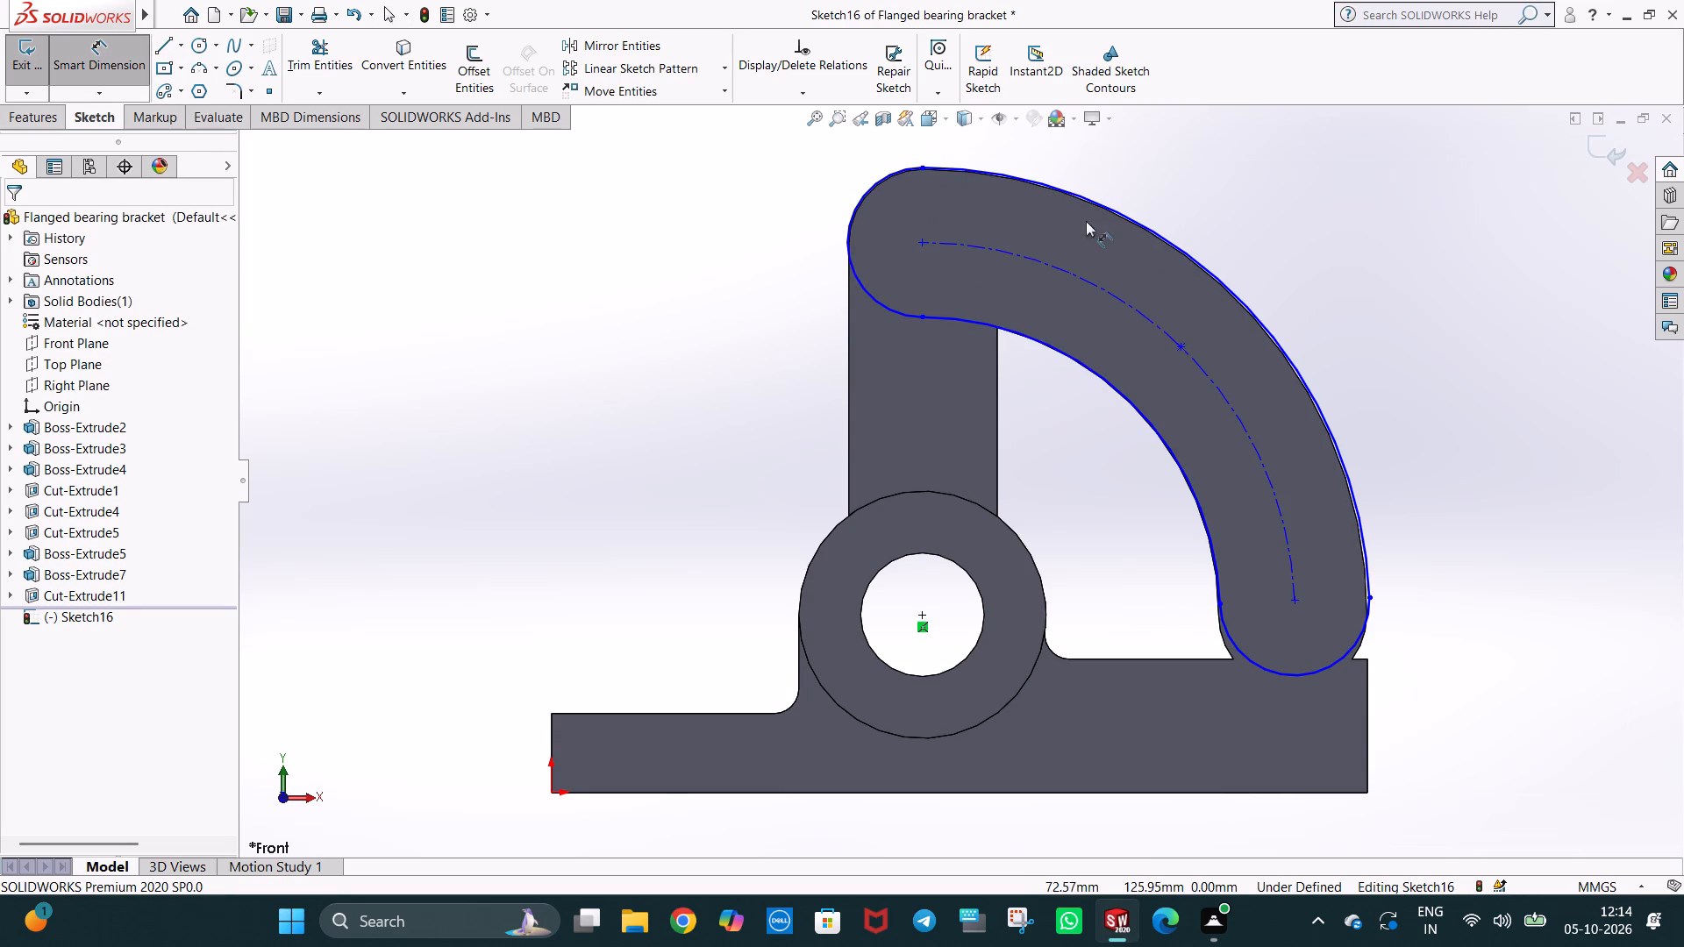
pyautogui.click(1131, 405)
pyautogui.click(1100, 473)
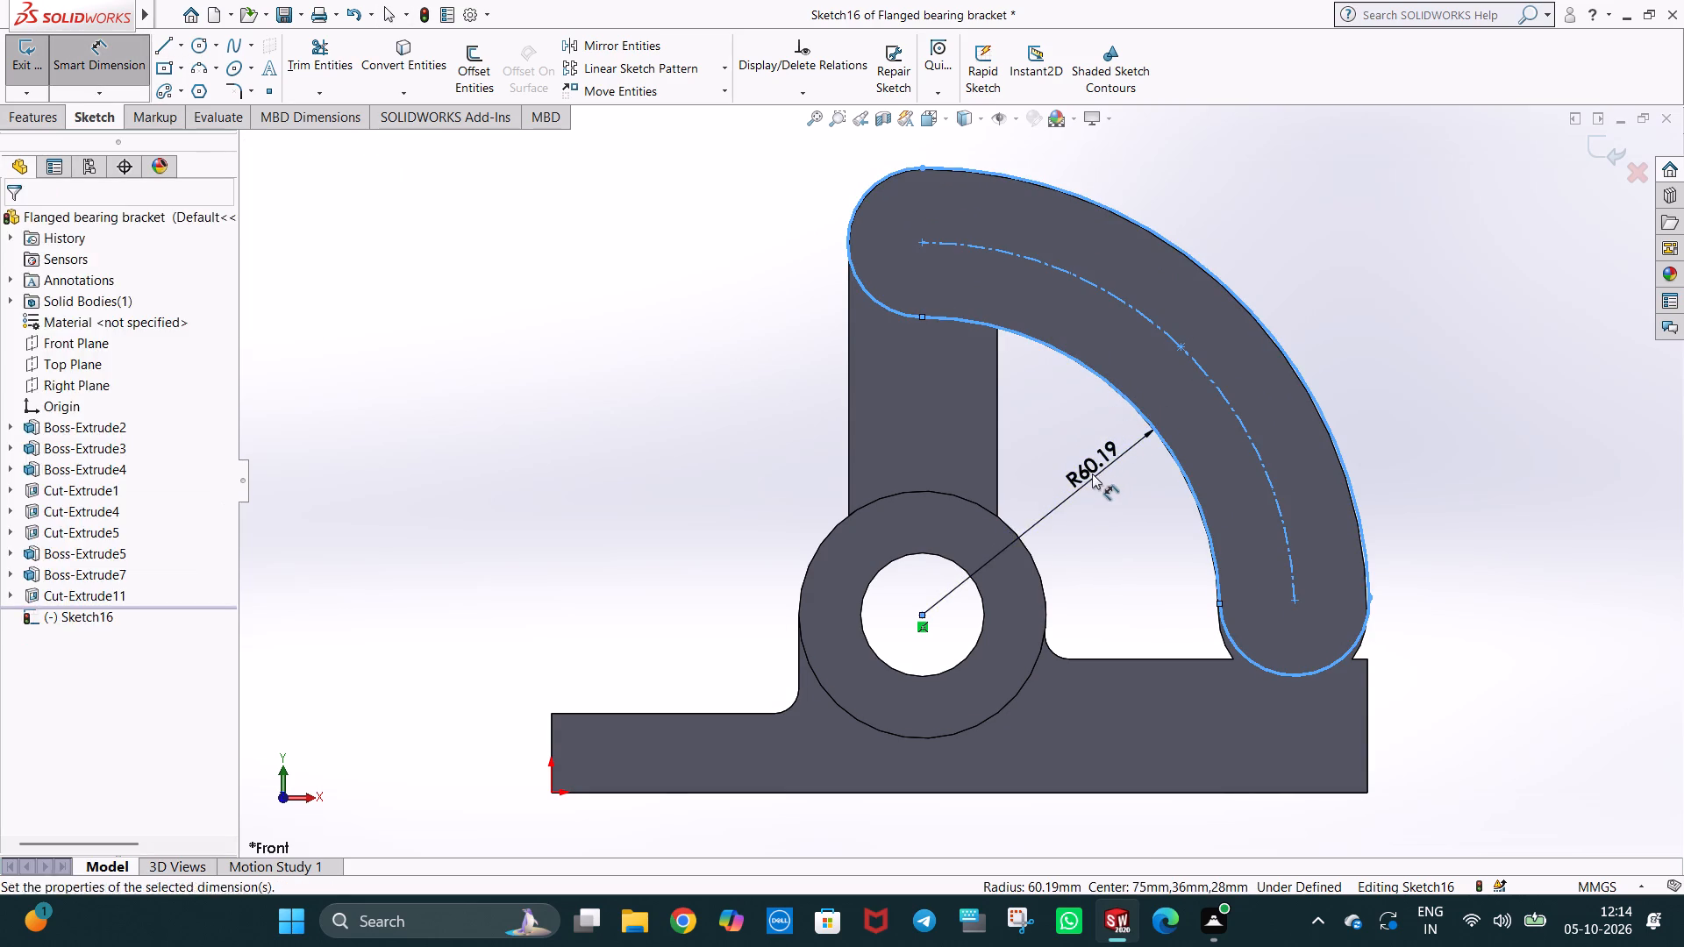
pyautogui.write('60')
pyautogui.press('Return')
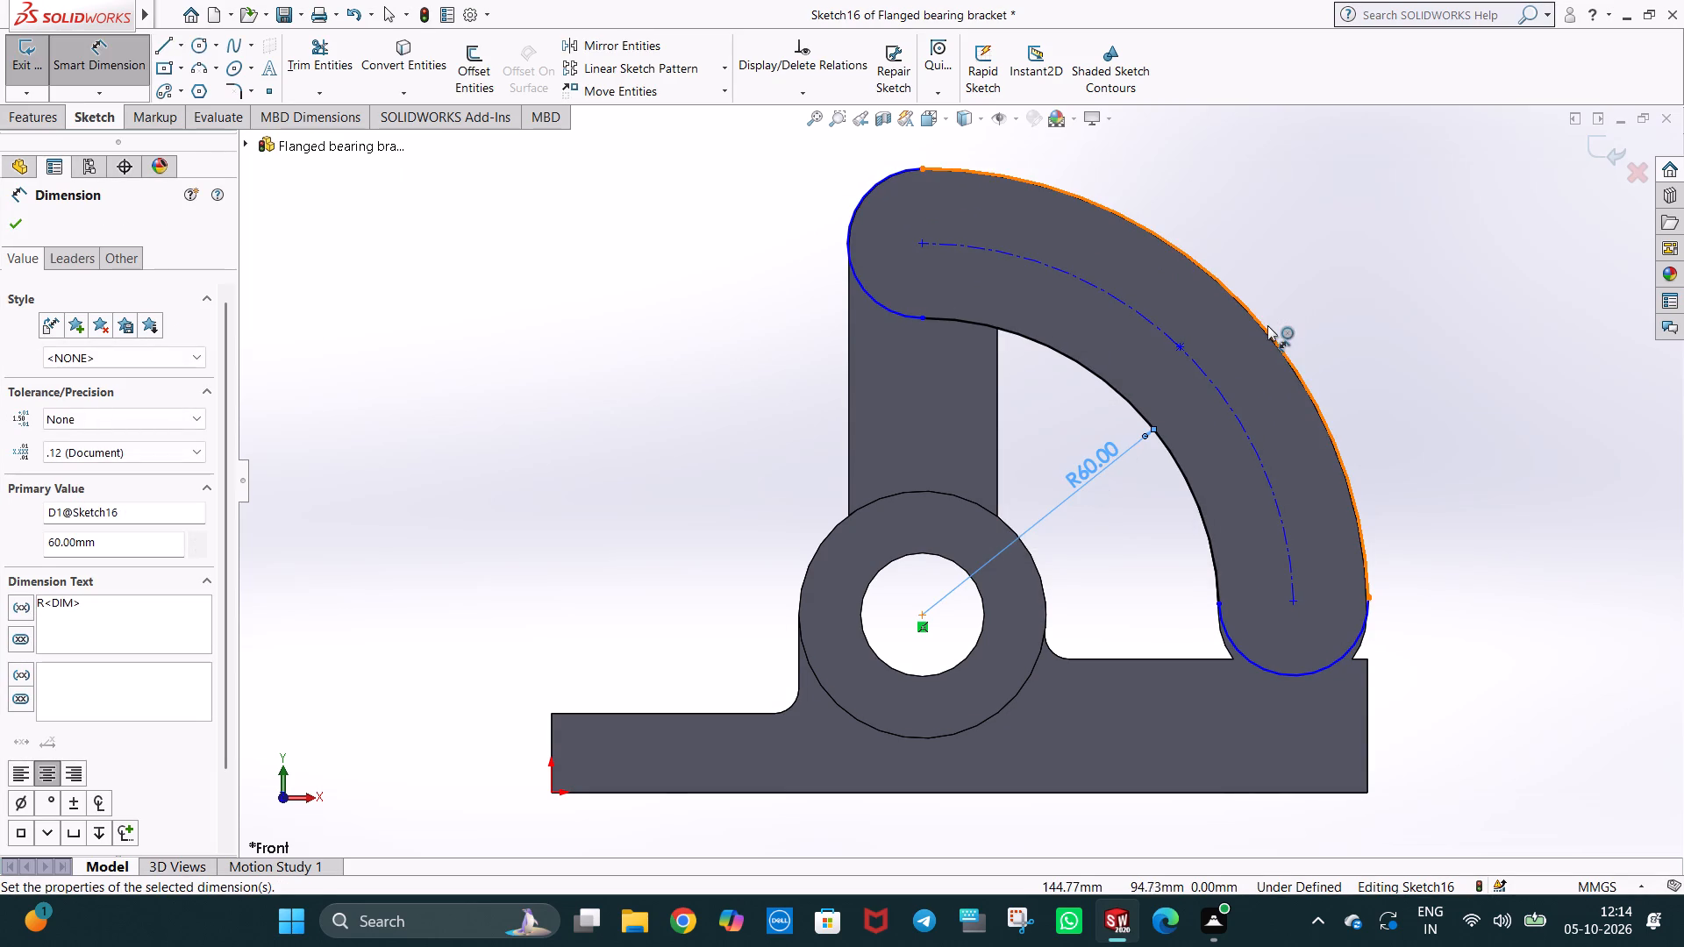
pyautogui.click(1267, 325)
pyautogui.click(1386, 436)
pyautogui.press('6')
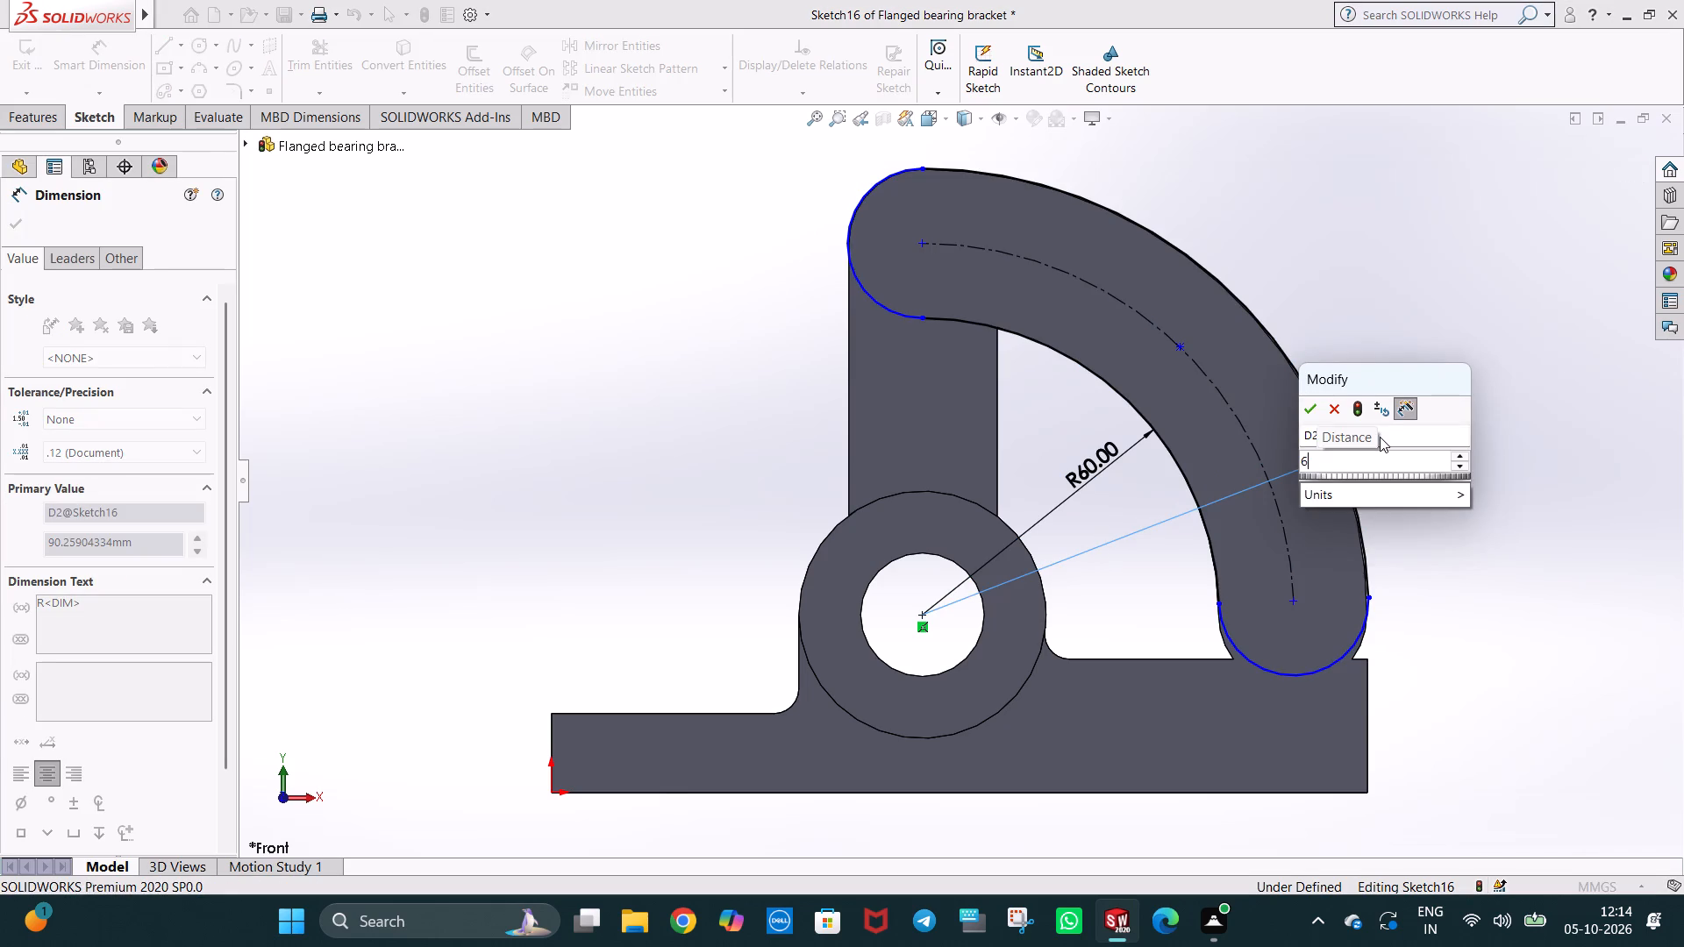
pyautogui.press('BackSpace')
pyautogui.write('90')
pyautogui.press('Return')
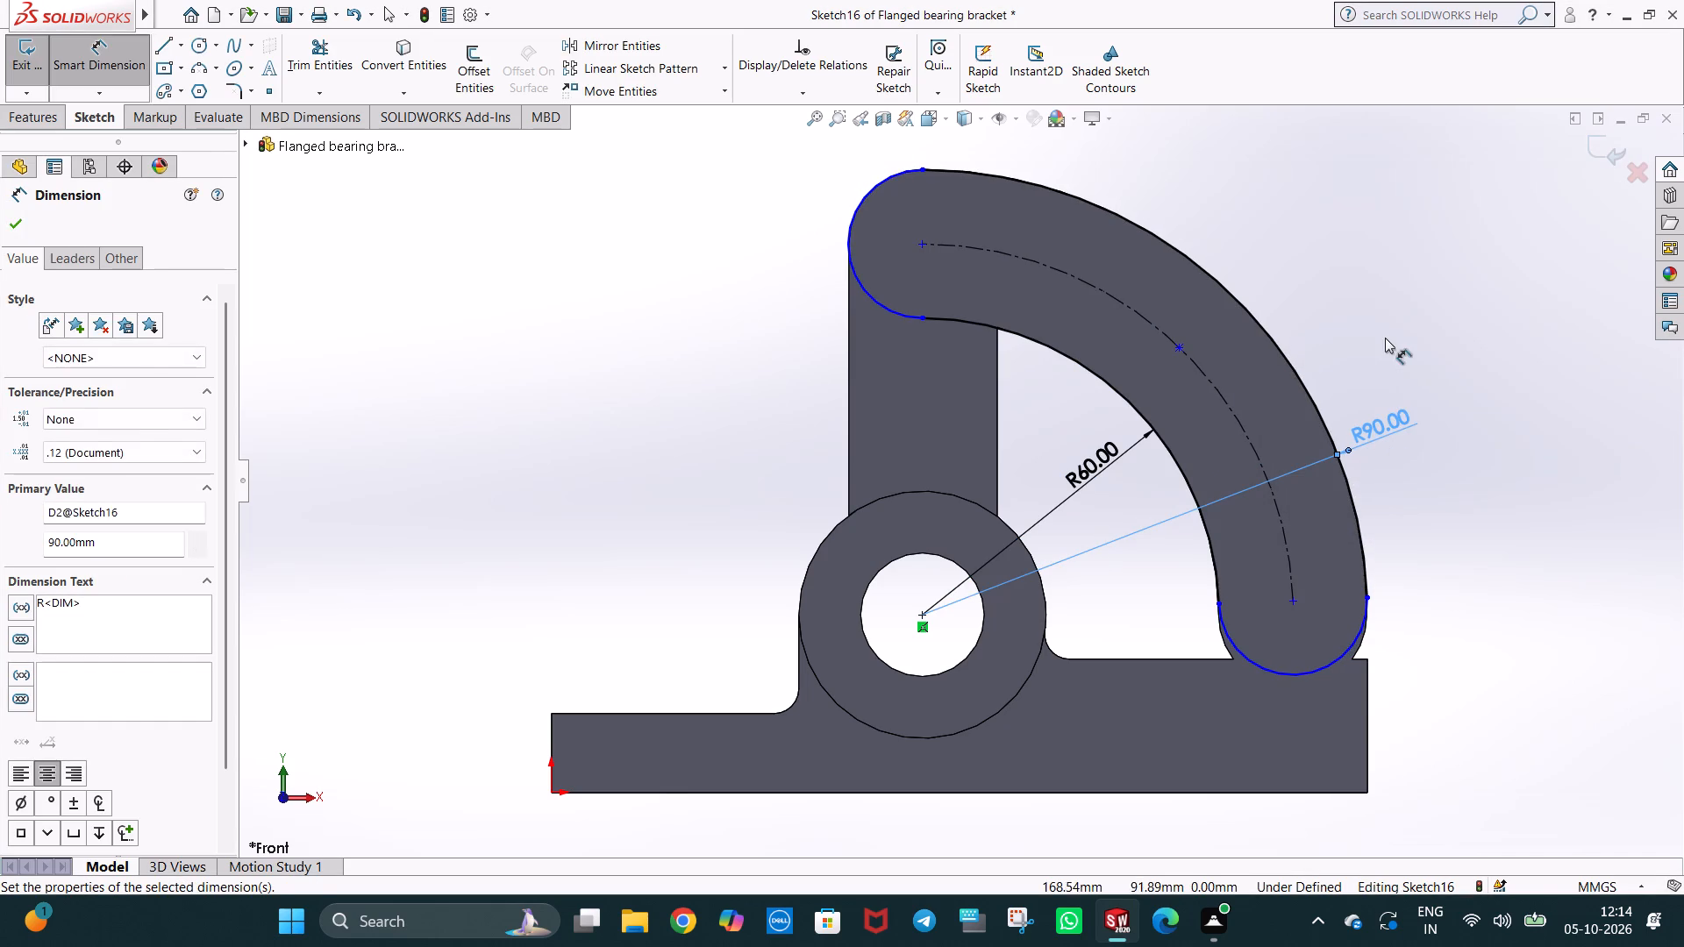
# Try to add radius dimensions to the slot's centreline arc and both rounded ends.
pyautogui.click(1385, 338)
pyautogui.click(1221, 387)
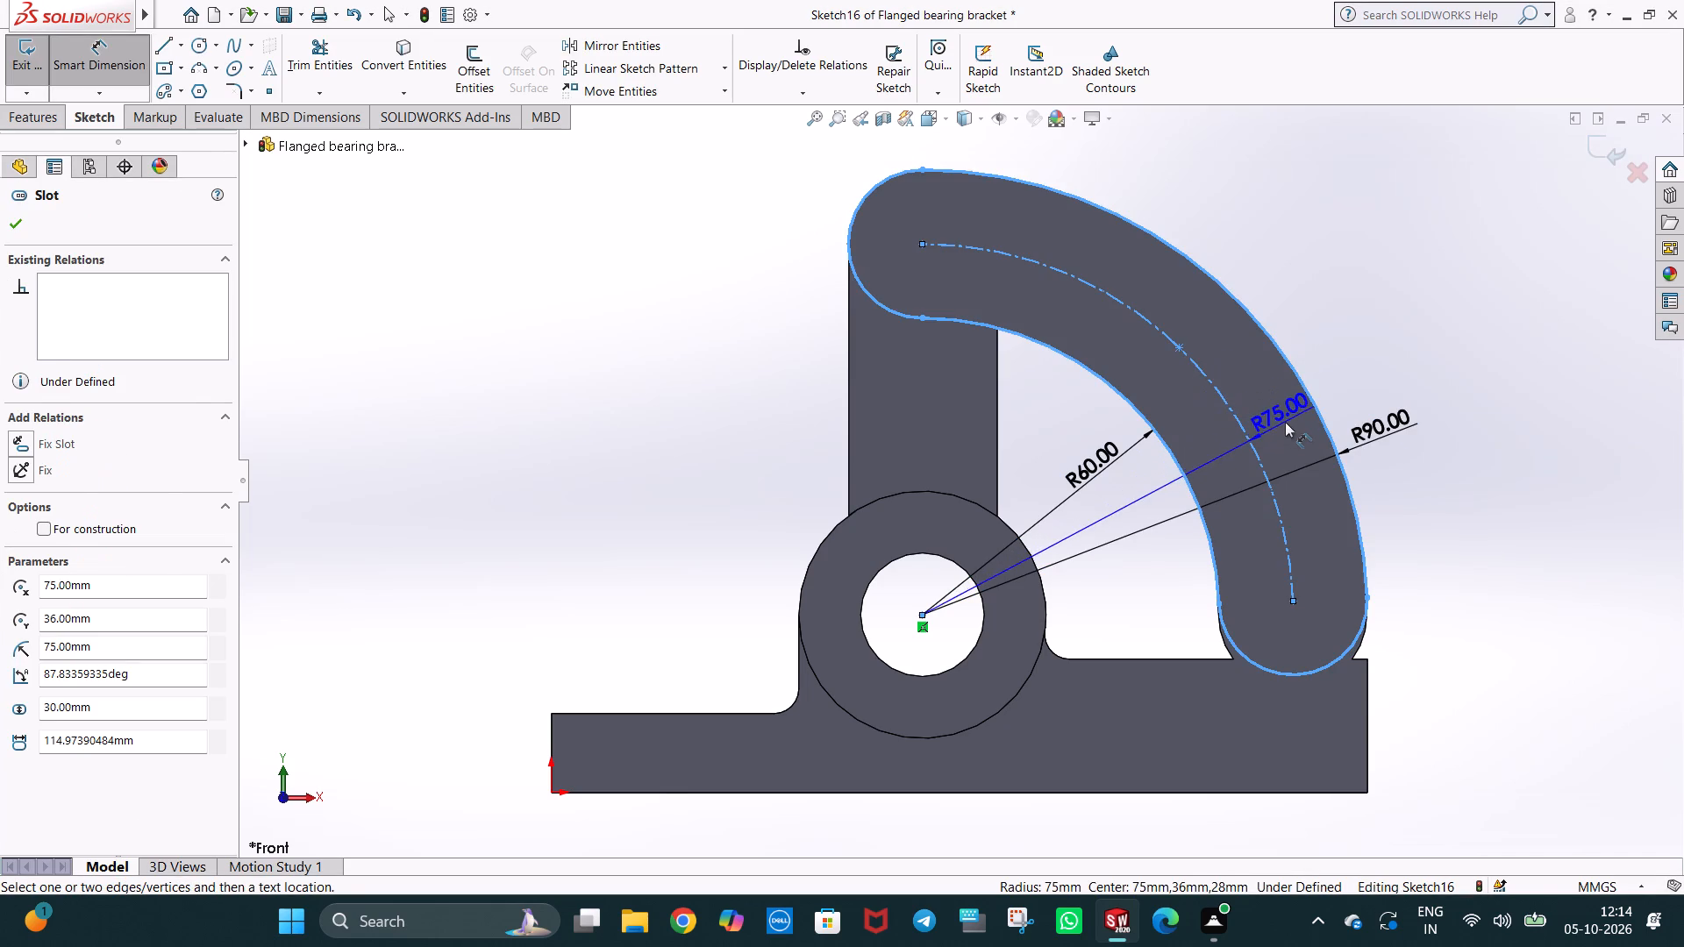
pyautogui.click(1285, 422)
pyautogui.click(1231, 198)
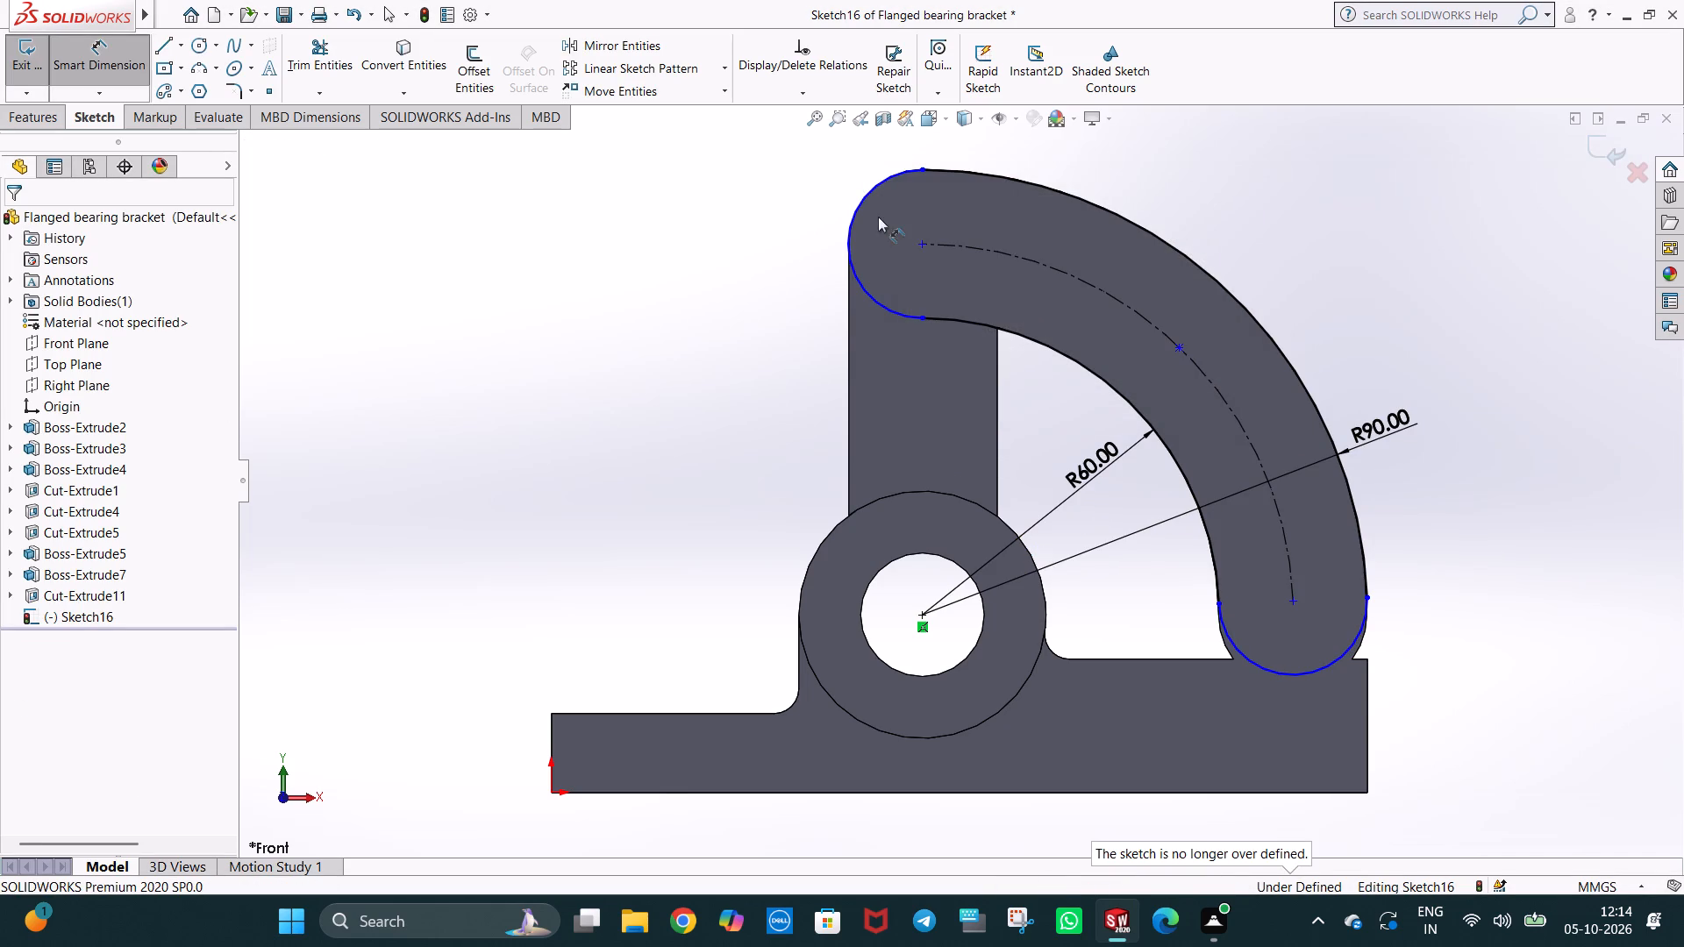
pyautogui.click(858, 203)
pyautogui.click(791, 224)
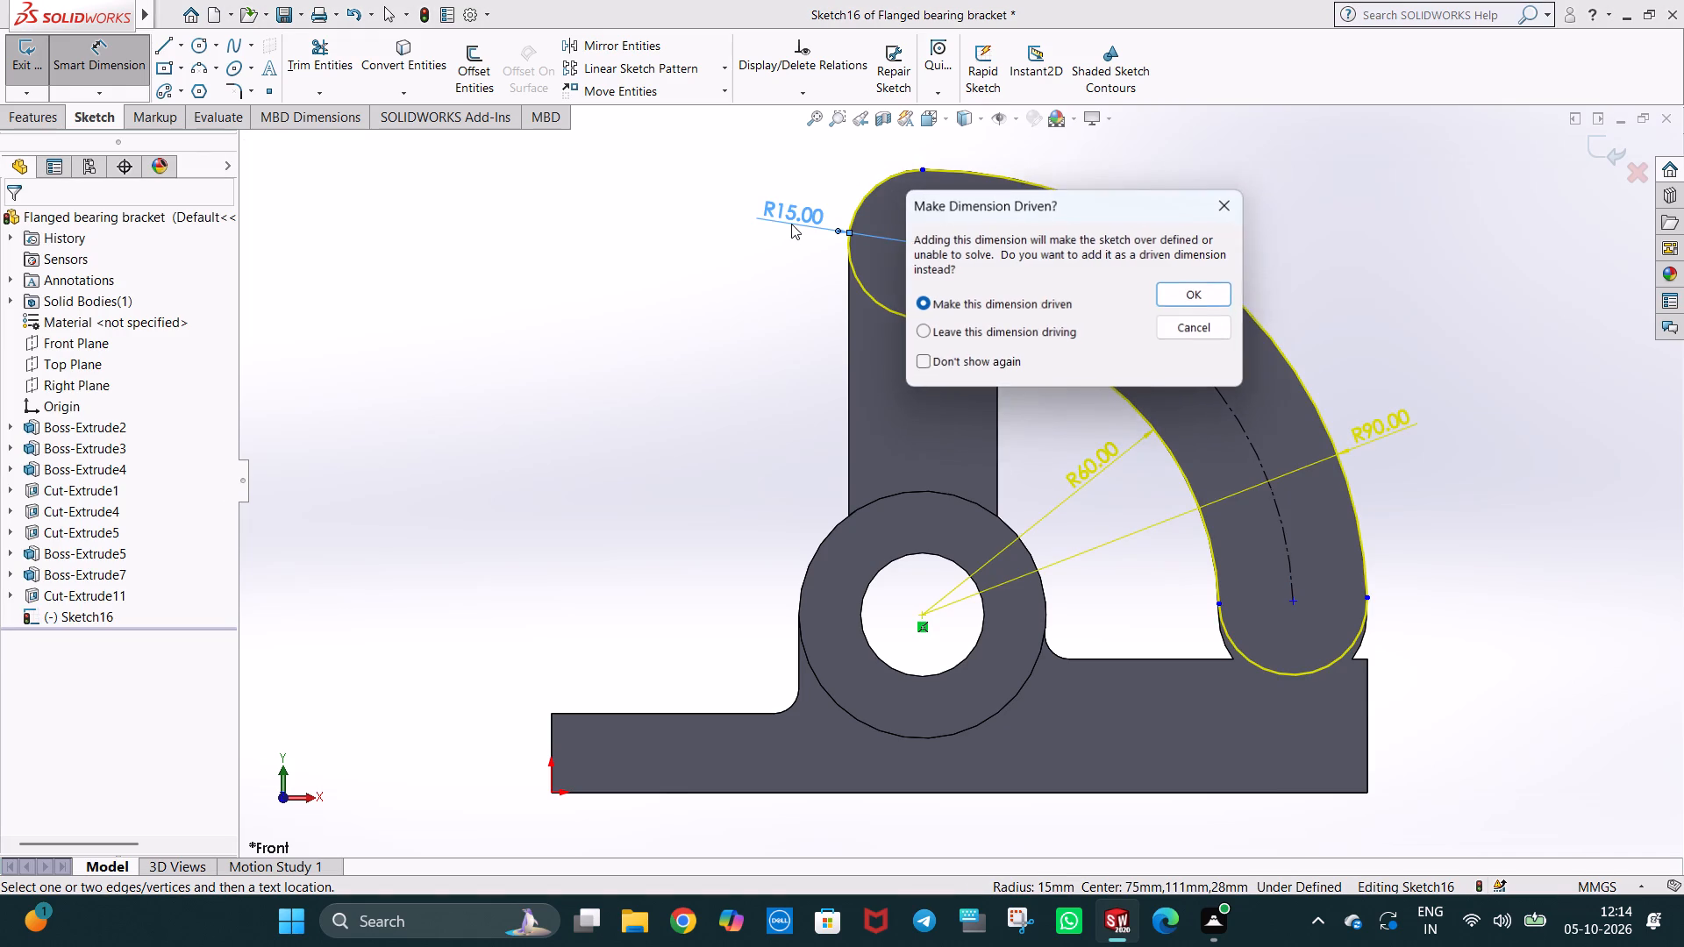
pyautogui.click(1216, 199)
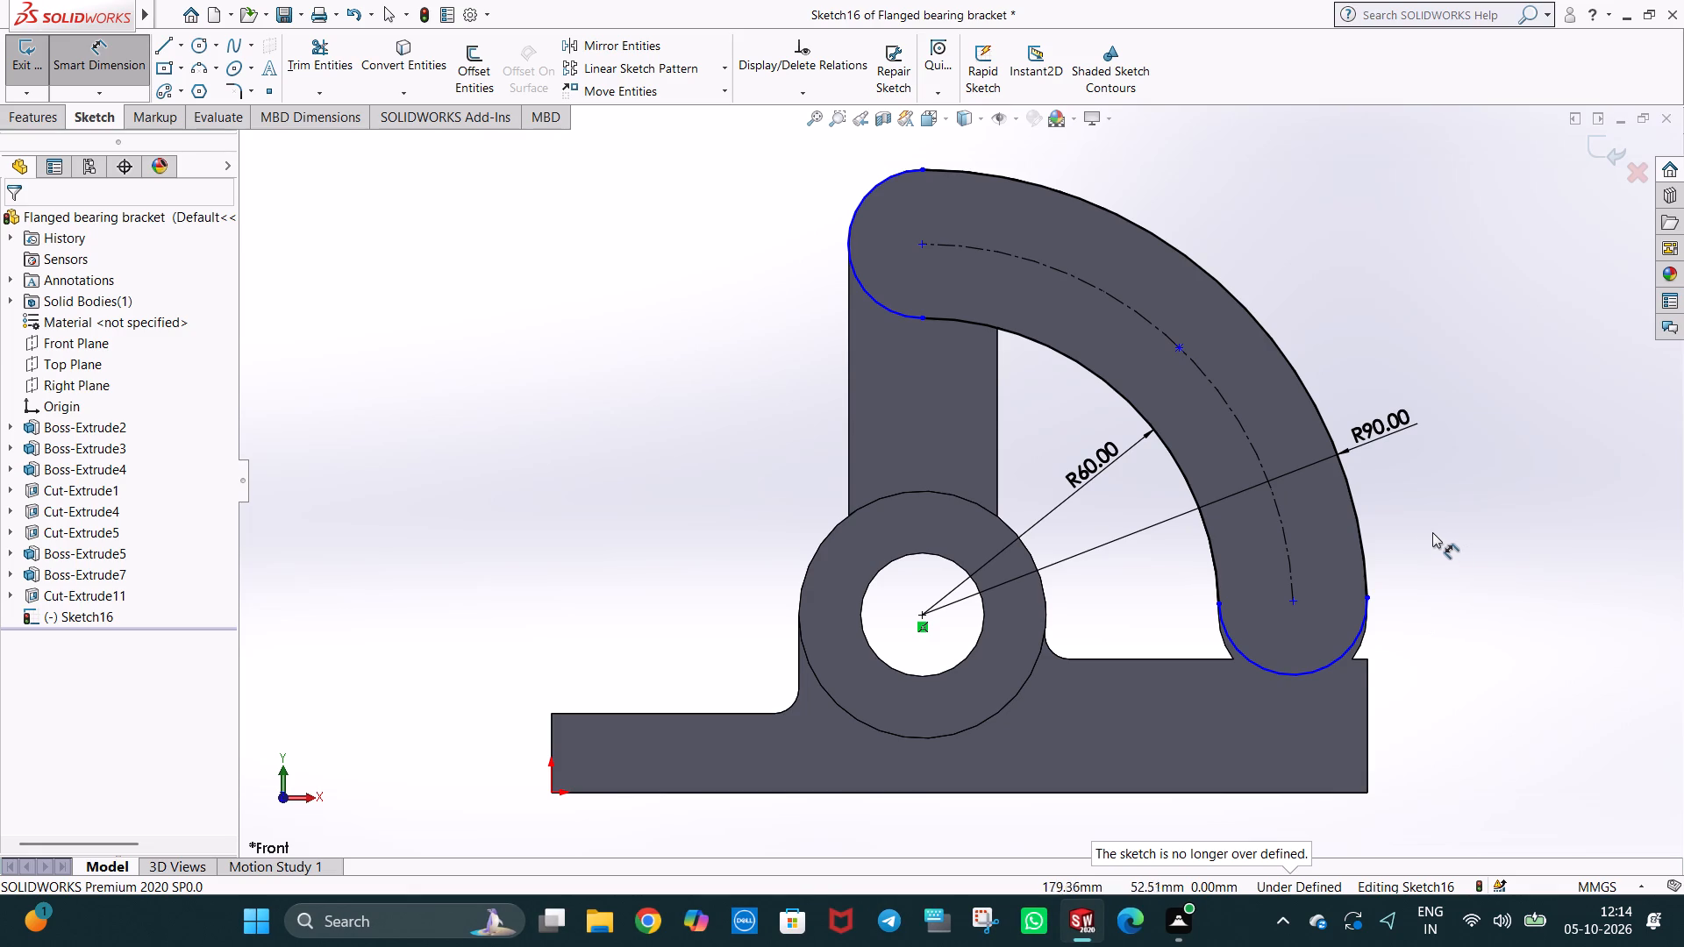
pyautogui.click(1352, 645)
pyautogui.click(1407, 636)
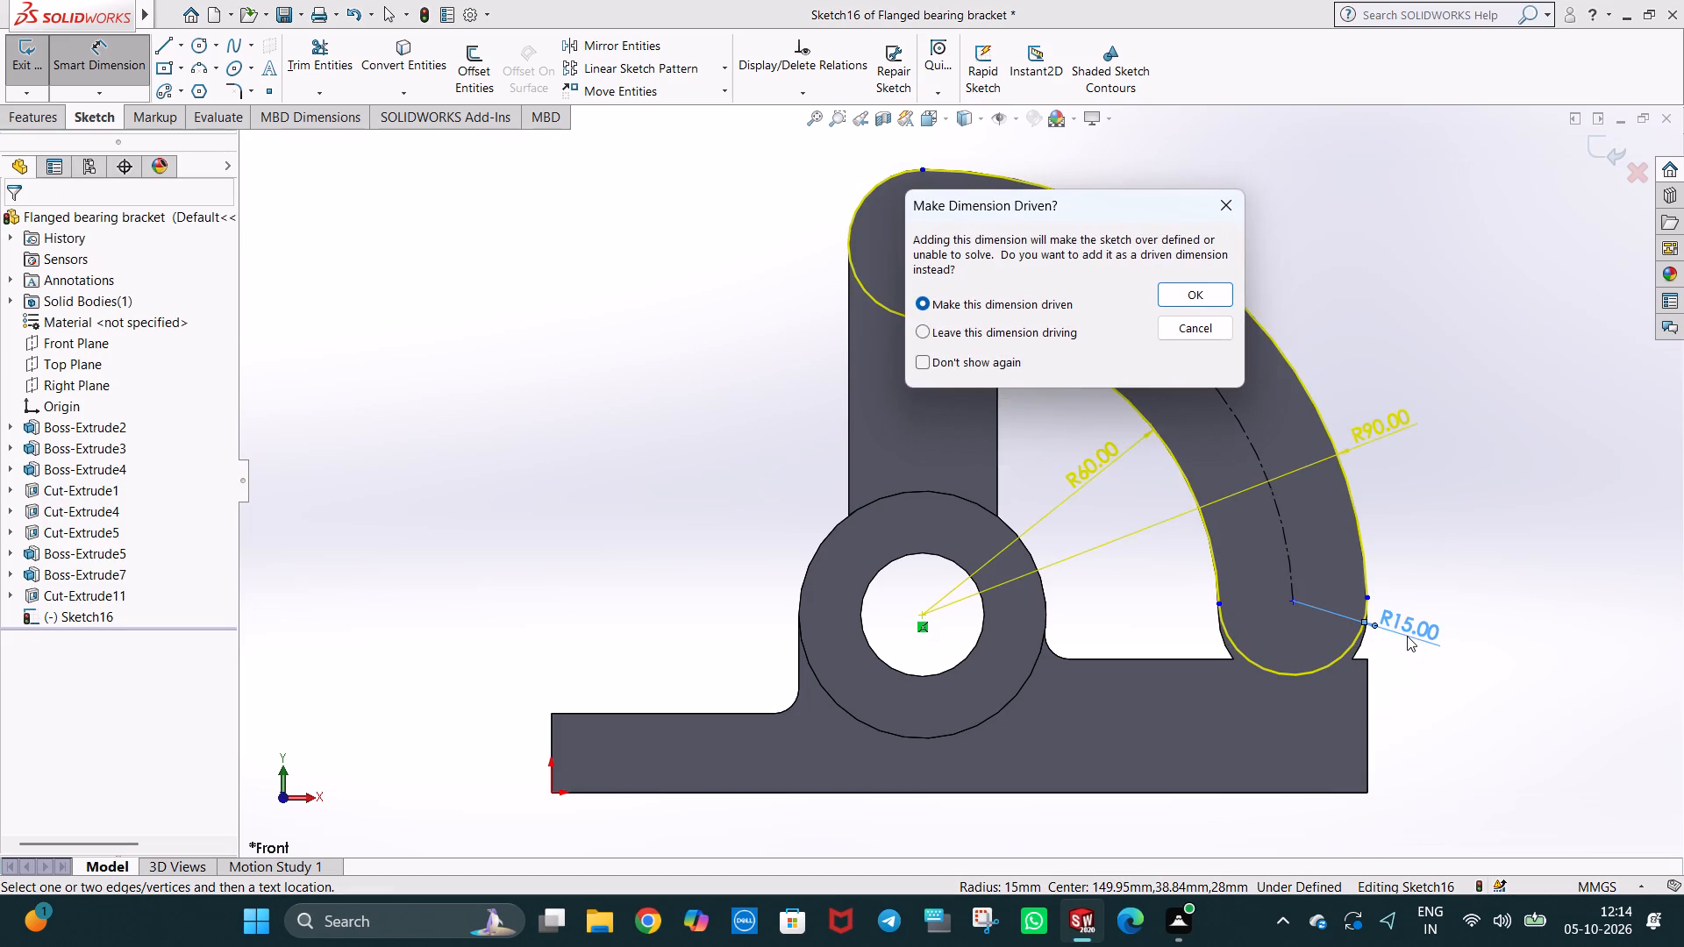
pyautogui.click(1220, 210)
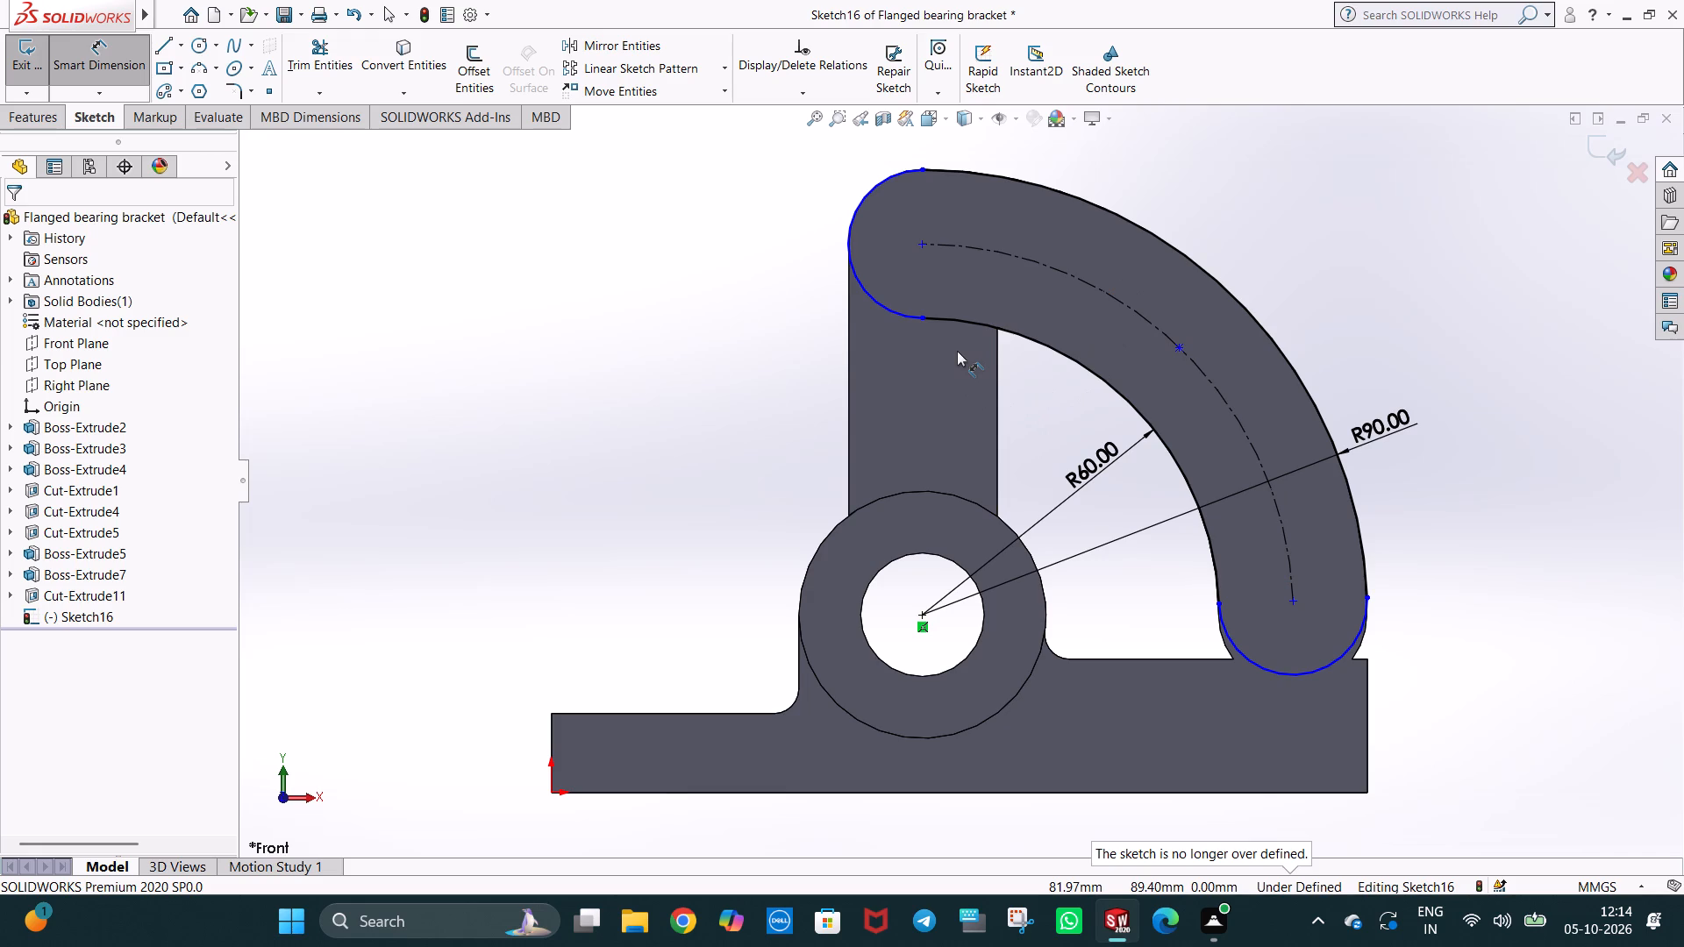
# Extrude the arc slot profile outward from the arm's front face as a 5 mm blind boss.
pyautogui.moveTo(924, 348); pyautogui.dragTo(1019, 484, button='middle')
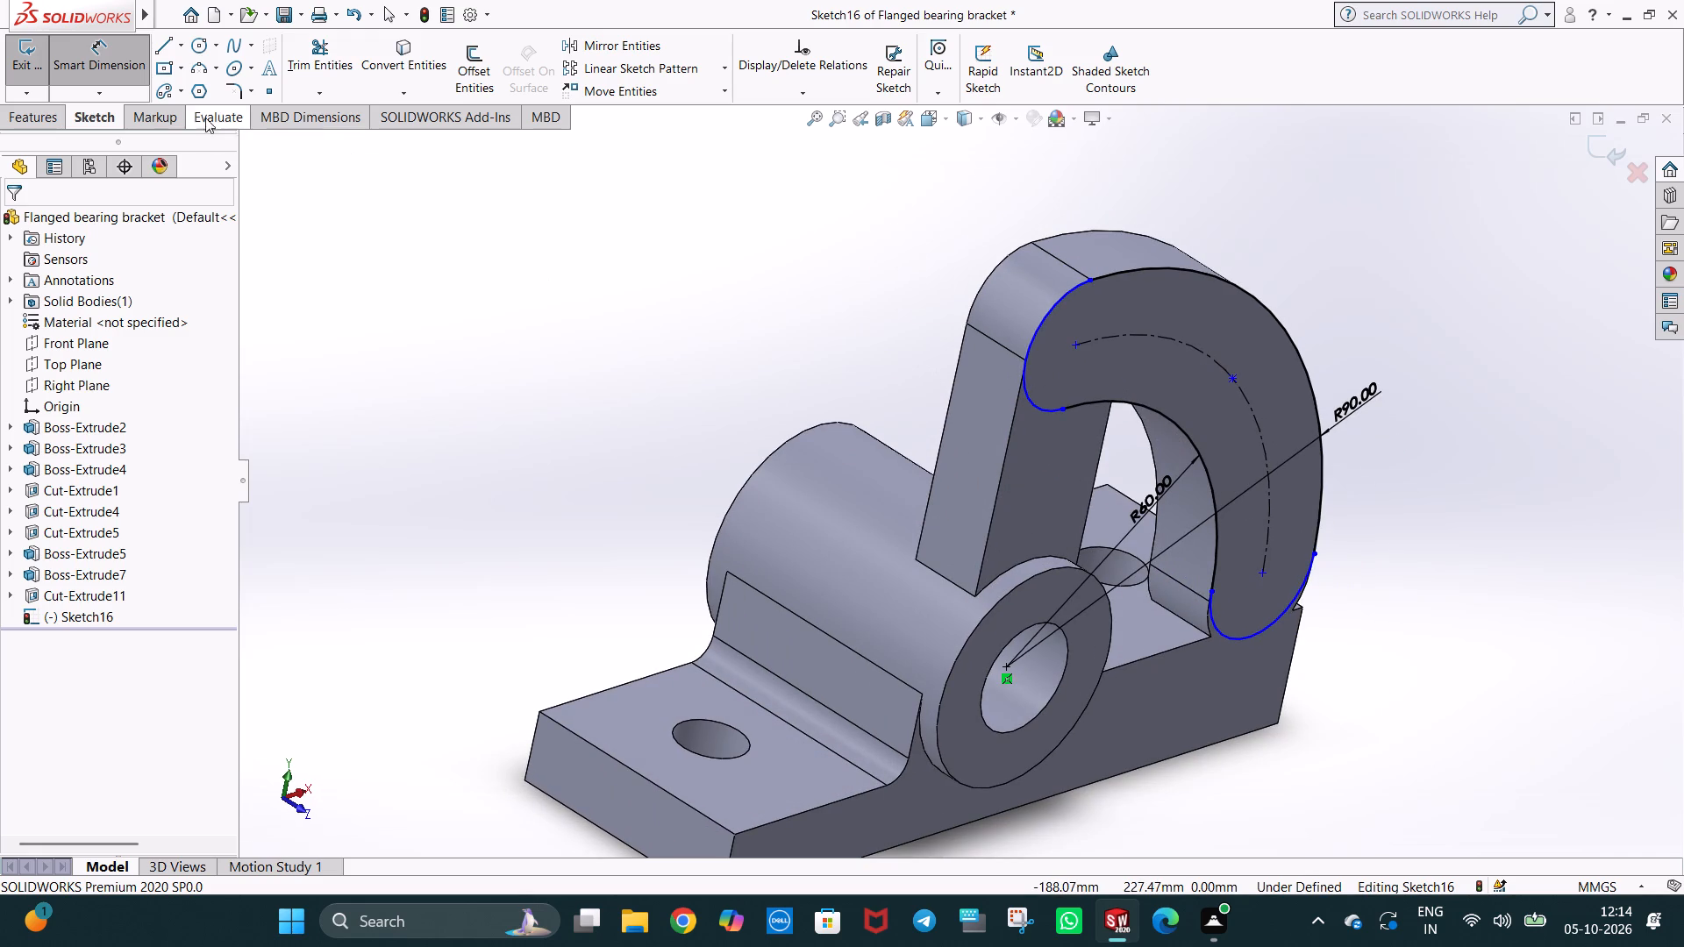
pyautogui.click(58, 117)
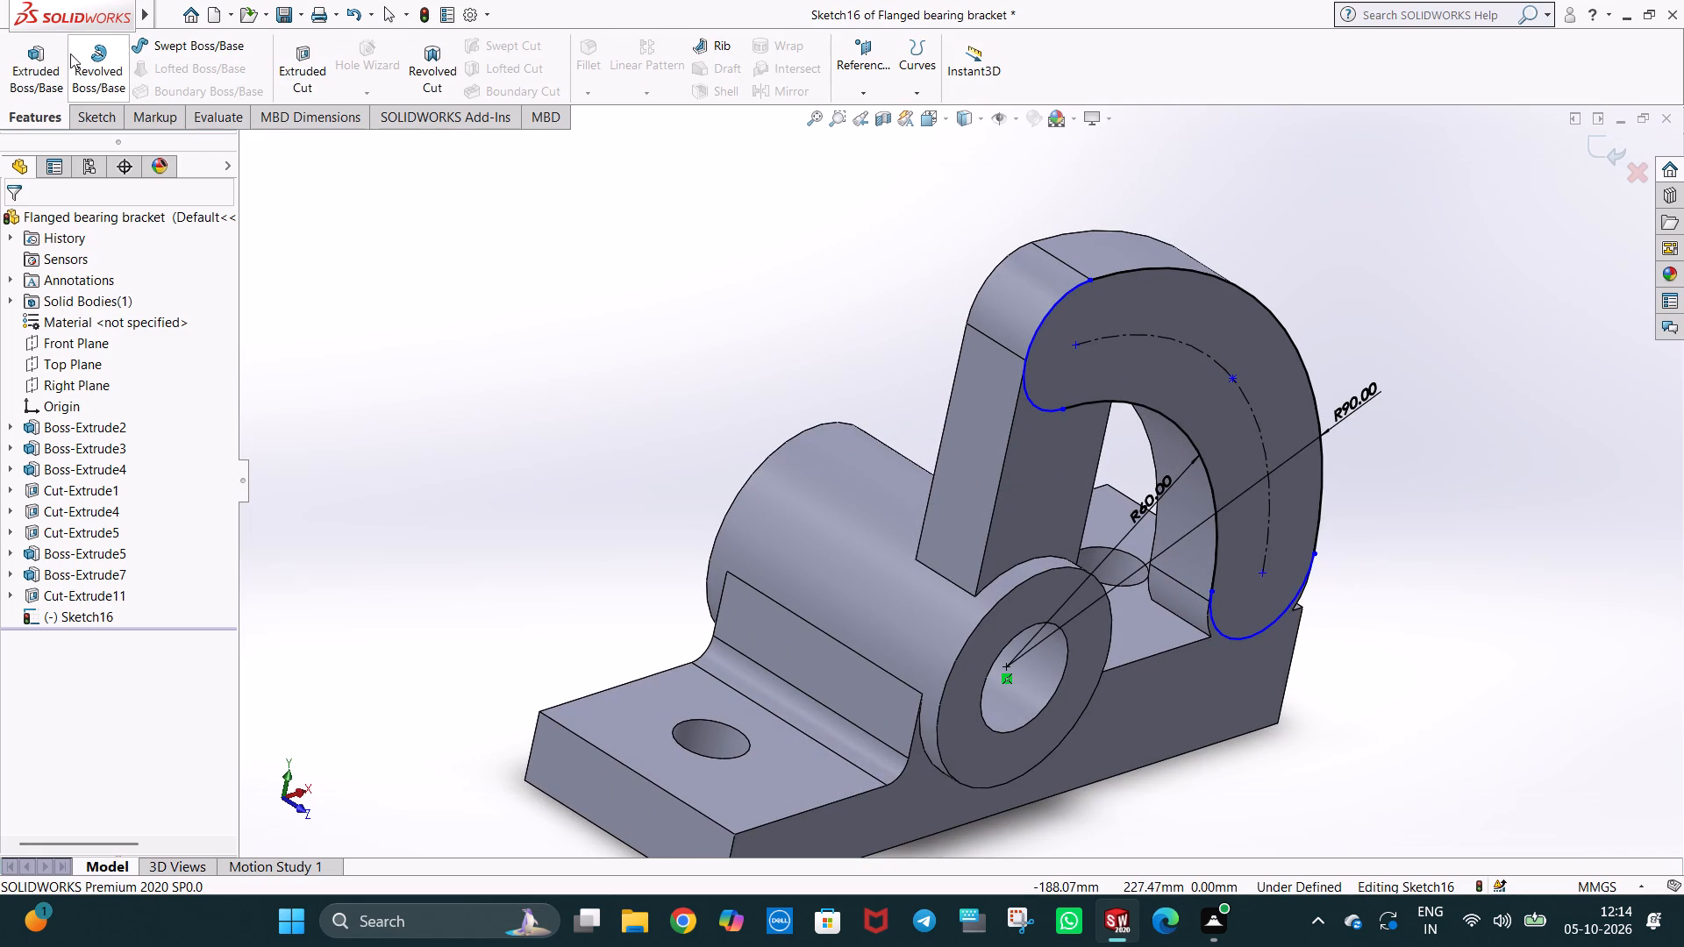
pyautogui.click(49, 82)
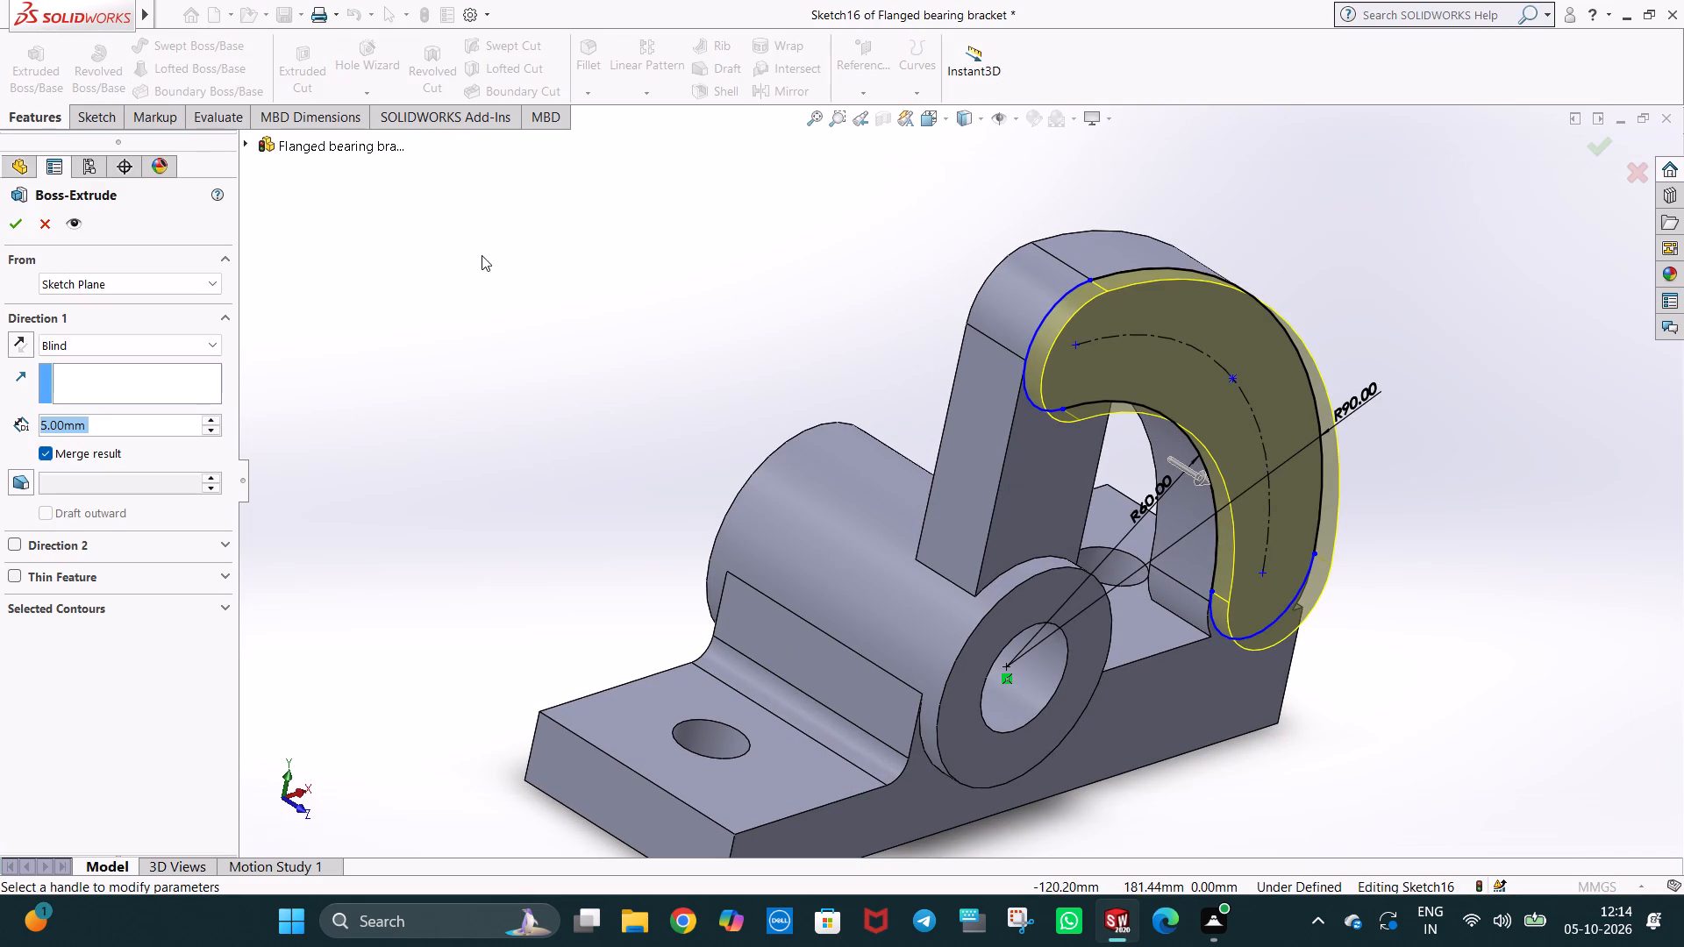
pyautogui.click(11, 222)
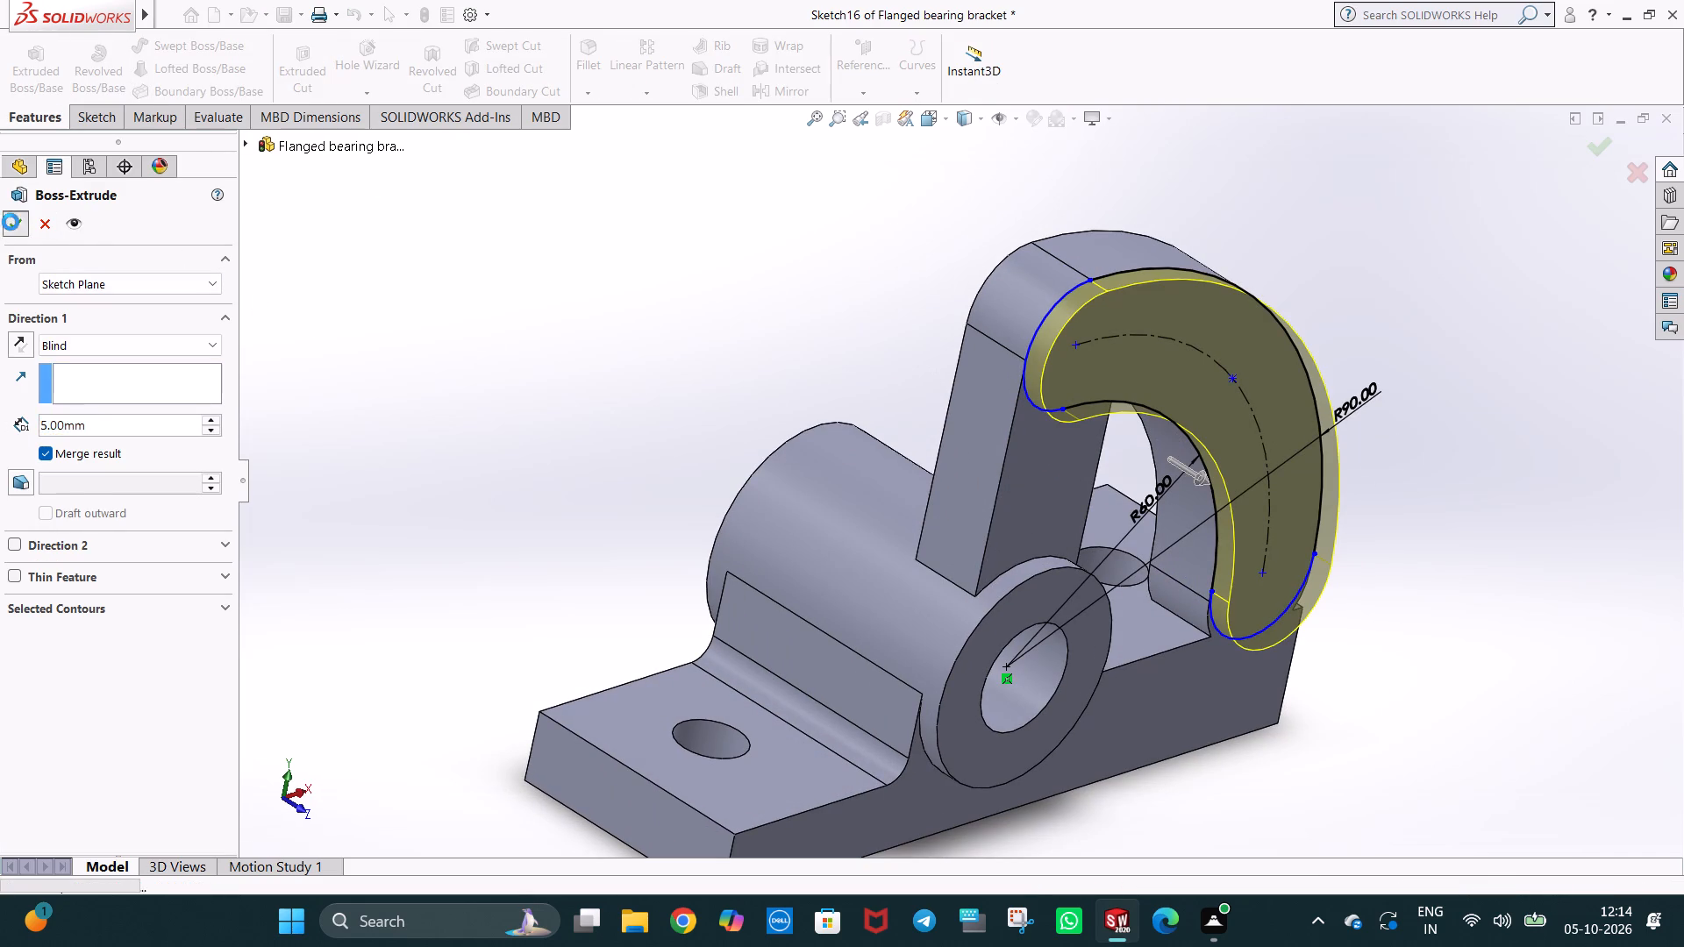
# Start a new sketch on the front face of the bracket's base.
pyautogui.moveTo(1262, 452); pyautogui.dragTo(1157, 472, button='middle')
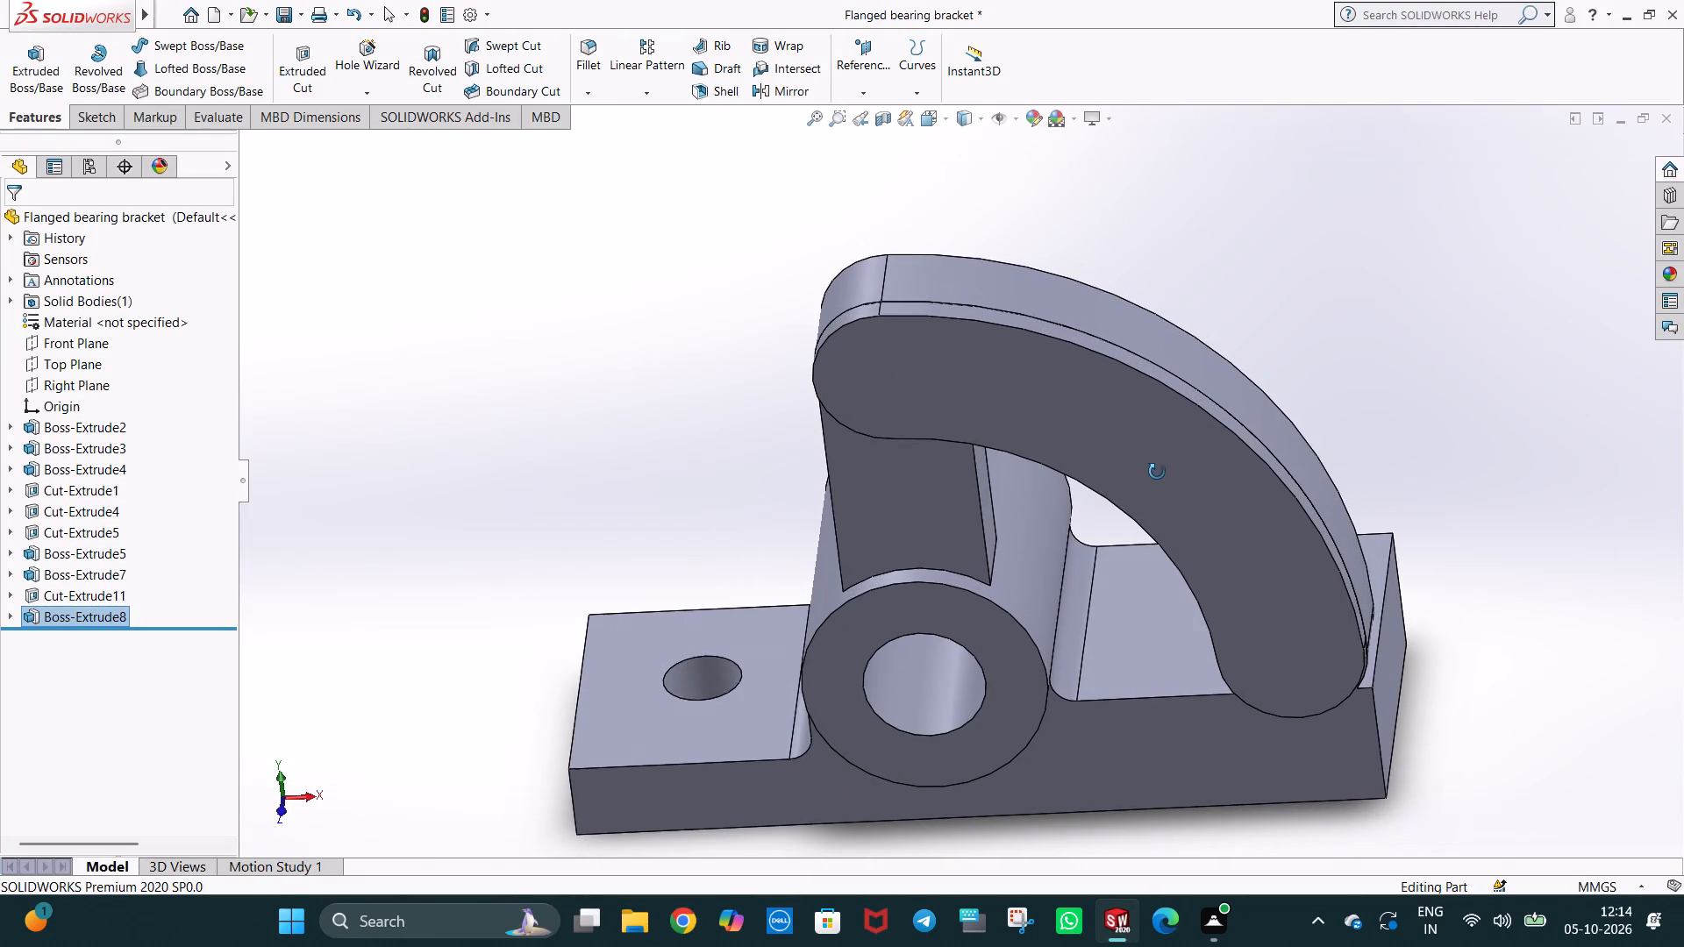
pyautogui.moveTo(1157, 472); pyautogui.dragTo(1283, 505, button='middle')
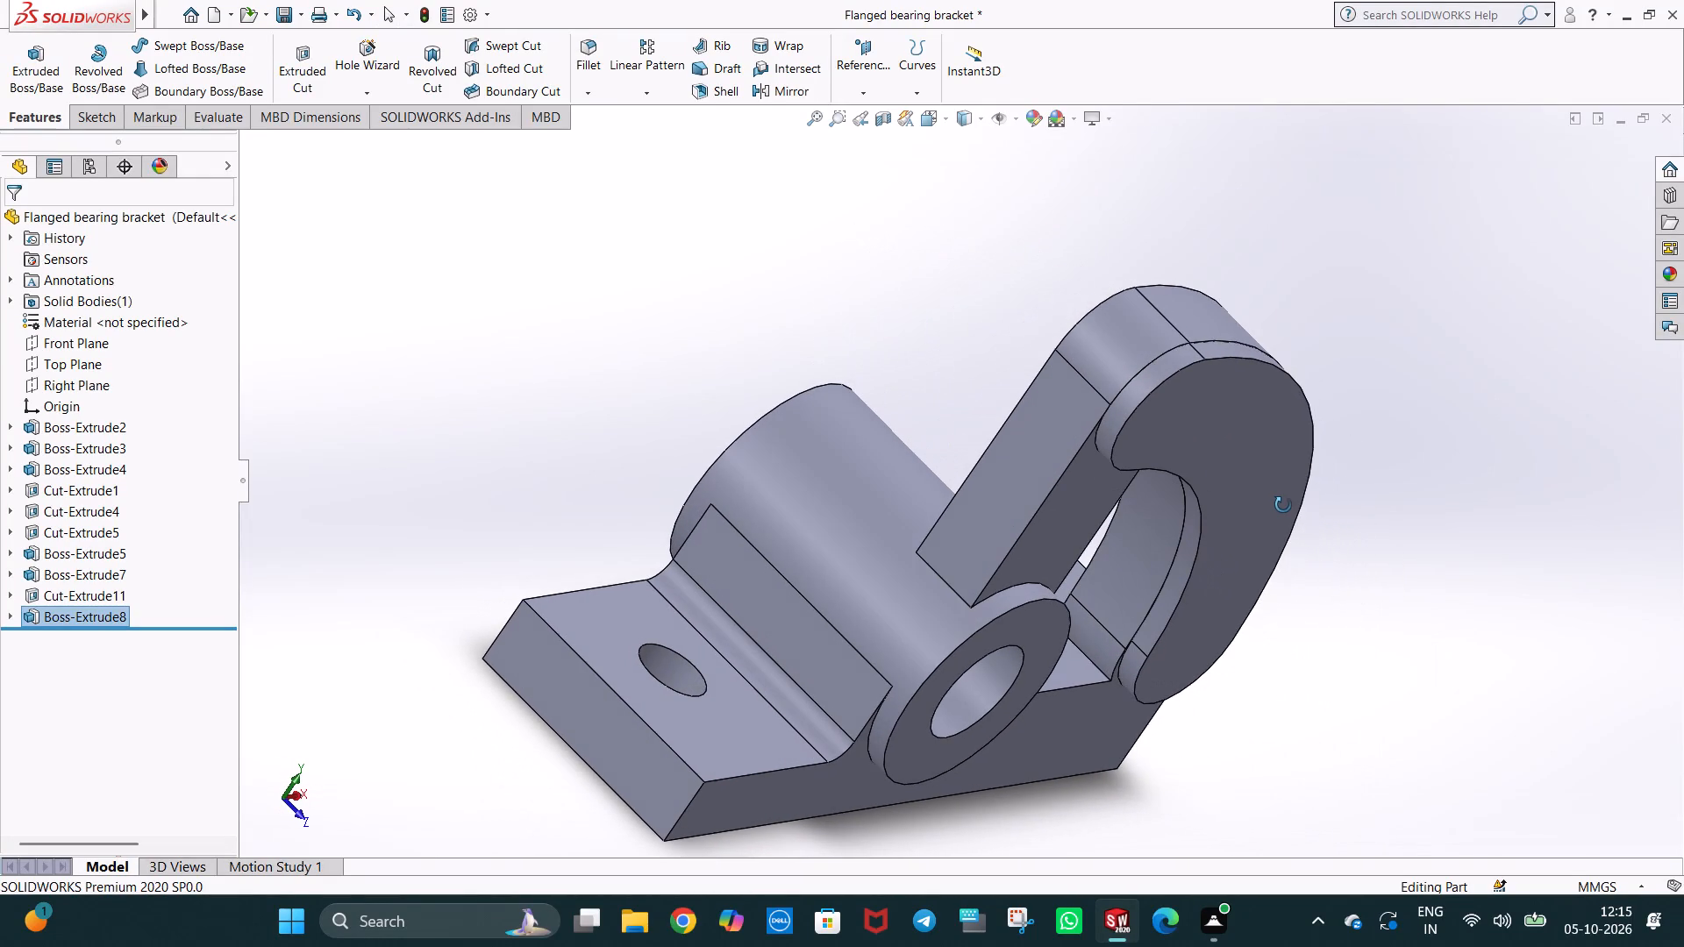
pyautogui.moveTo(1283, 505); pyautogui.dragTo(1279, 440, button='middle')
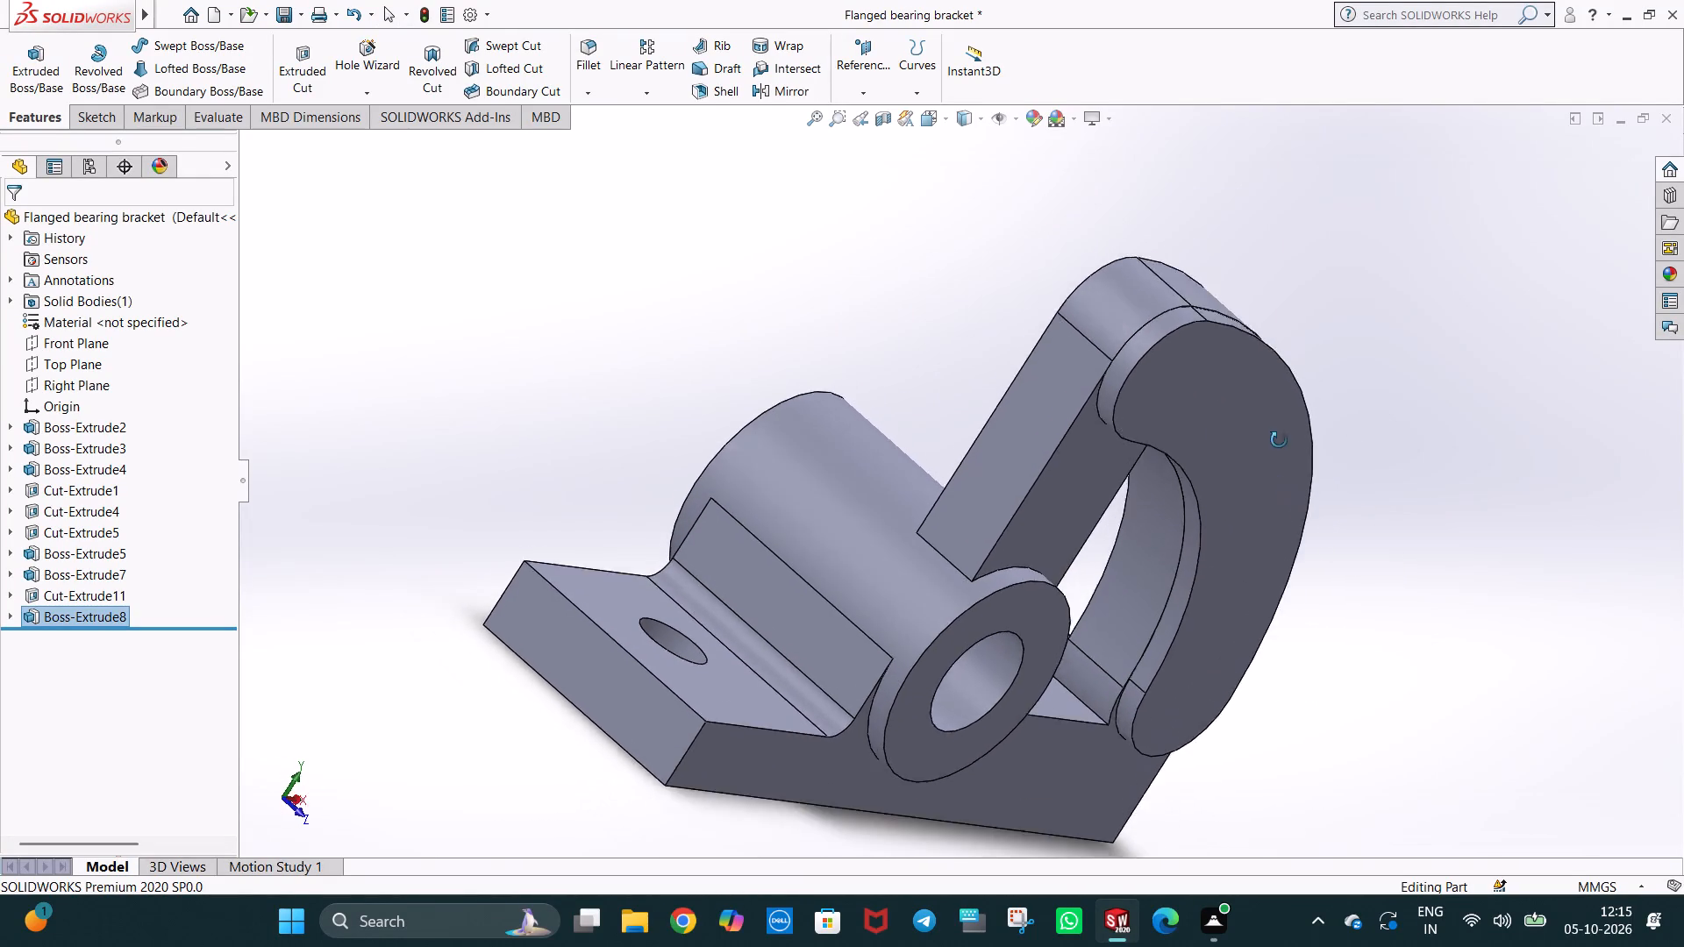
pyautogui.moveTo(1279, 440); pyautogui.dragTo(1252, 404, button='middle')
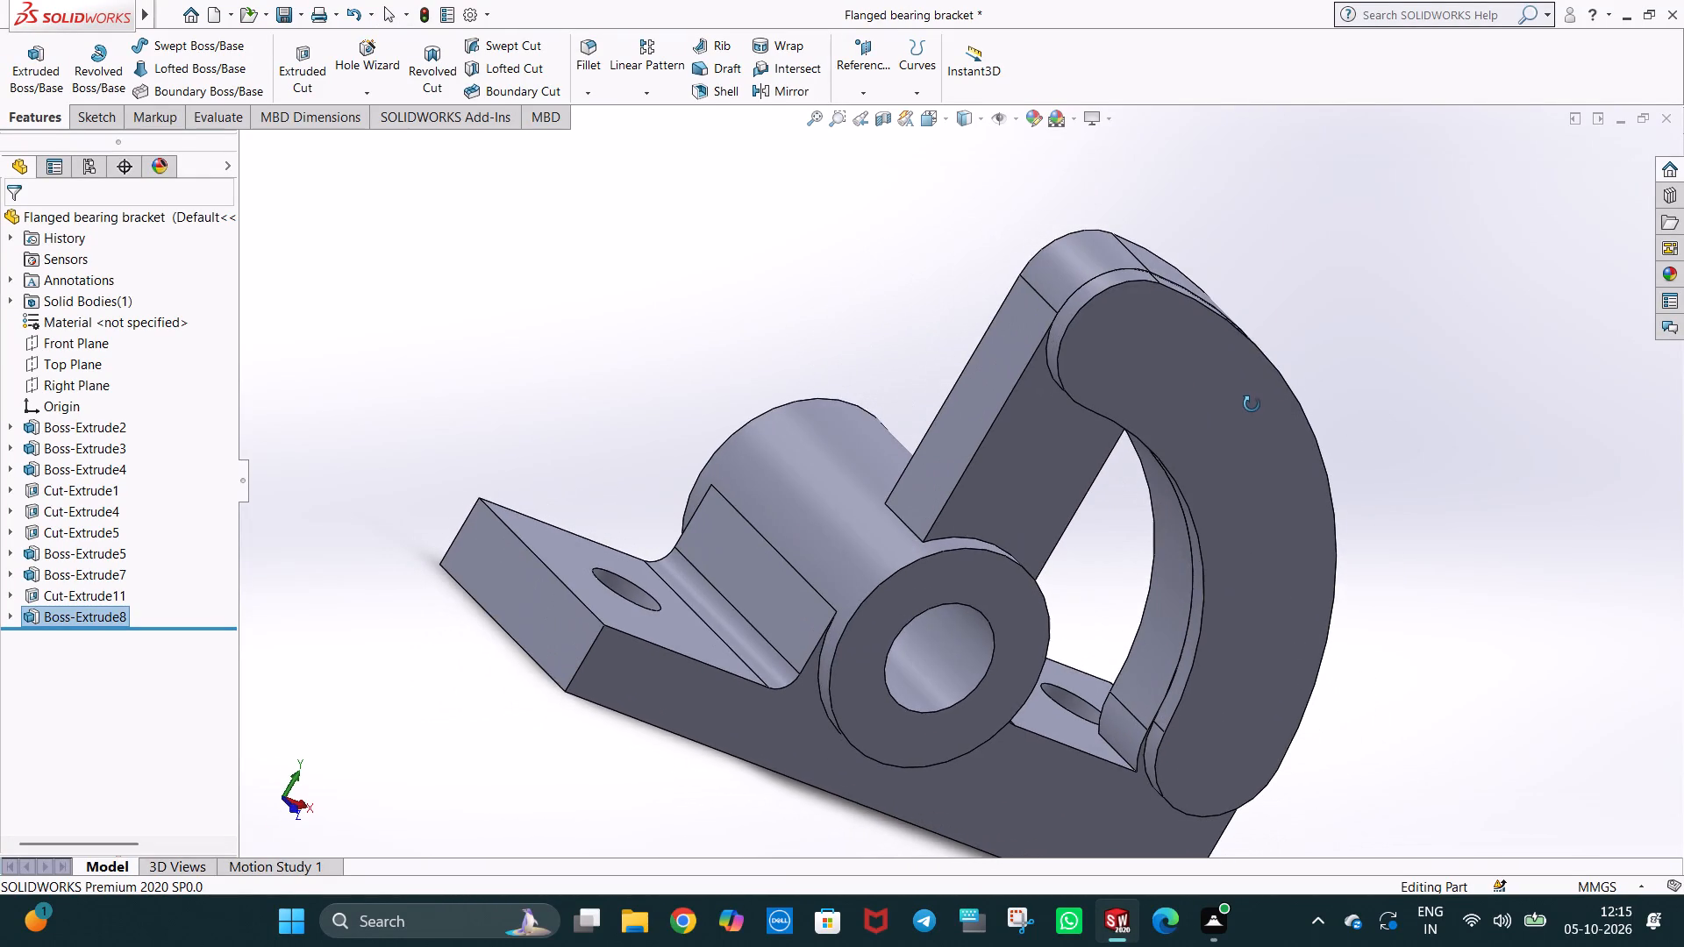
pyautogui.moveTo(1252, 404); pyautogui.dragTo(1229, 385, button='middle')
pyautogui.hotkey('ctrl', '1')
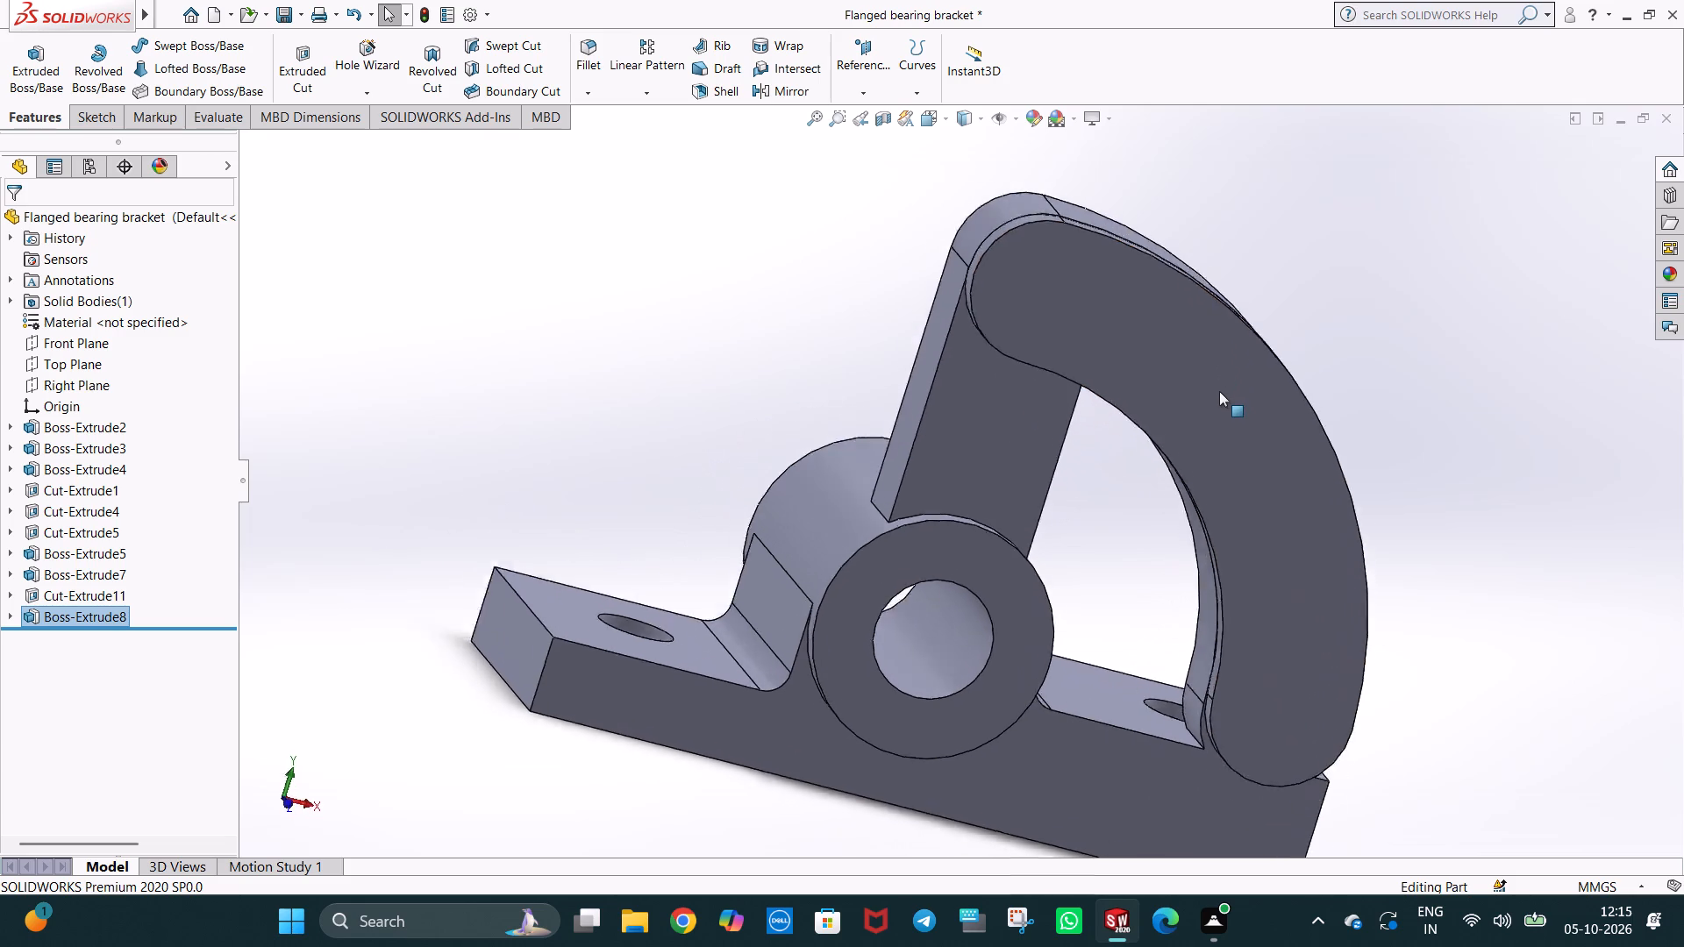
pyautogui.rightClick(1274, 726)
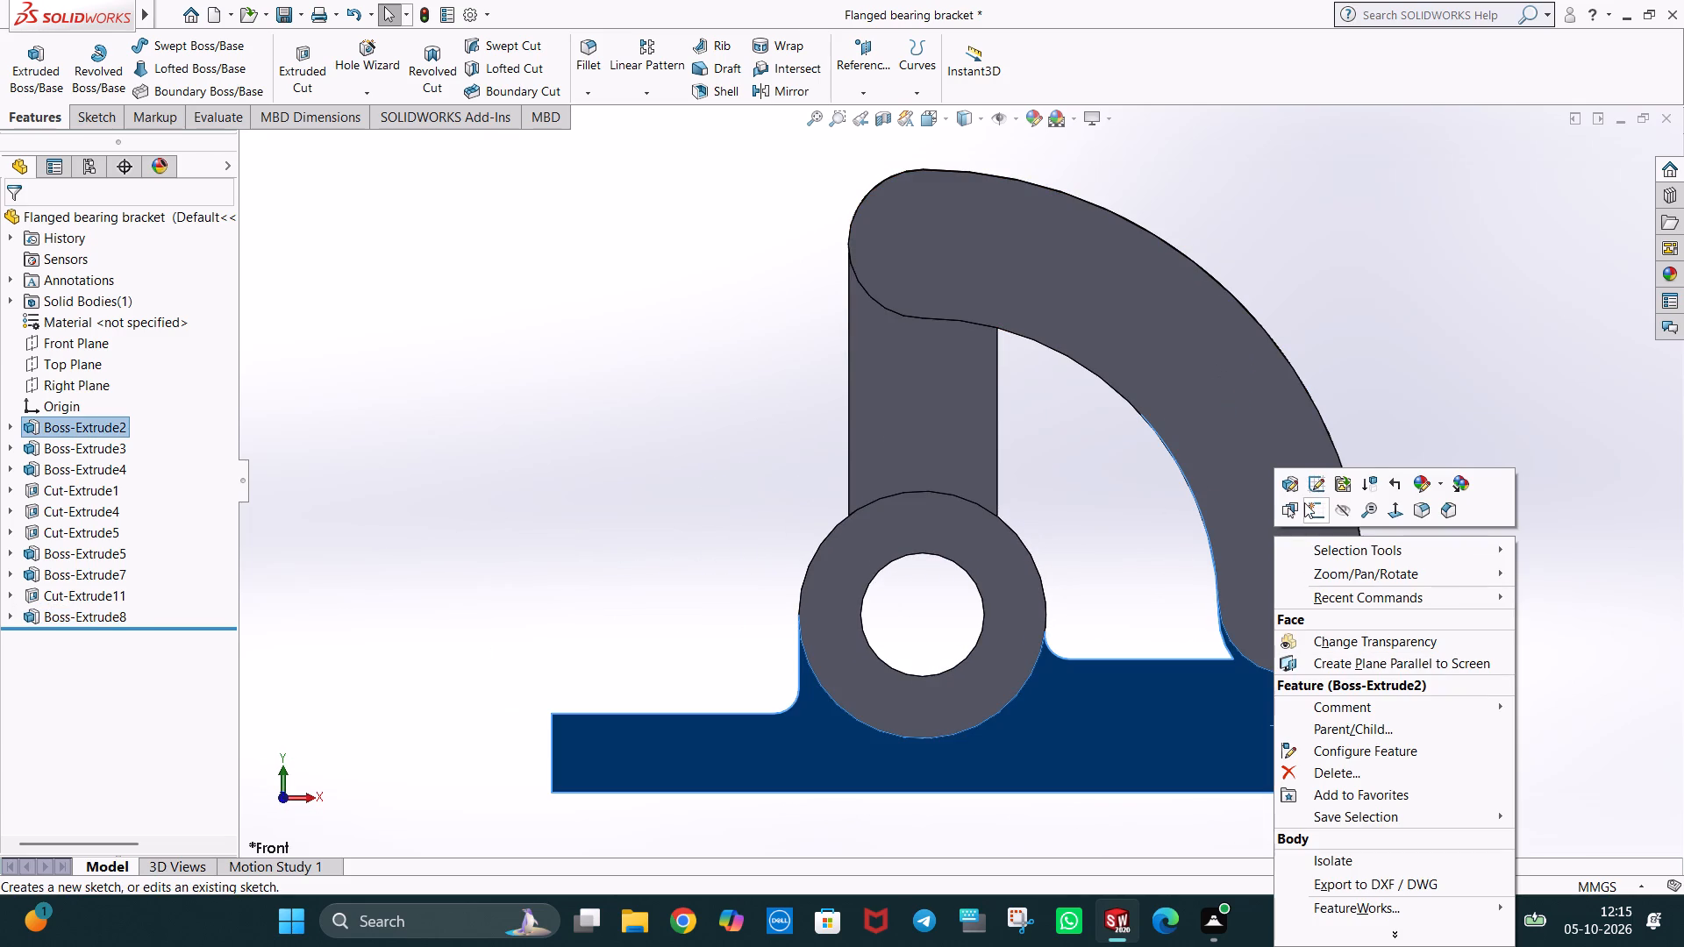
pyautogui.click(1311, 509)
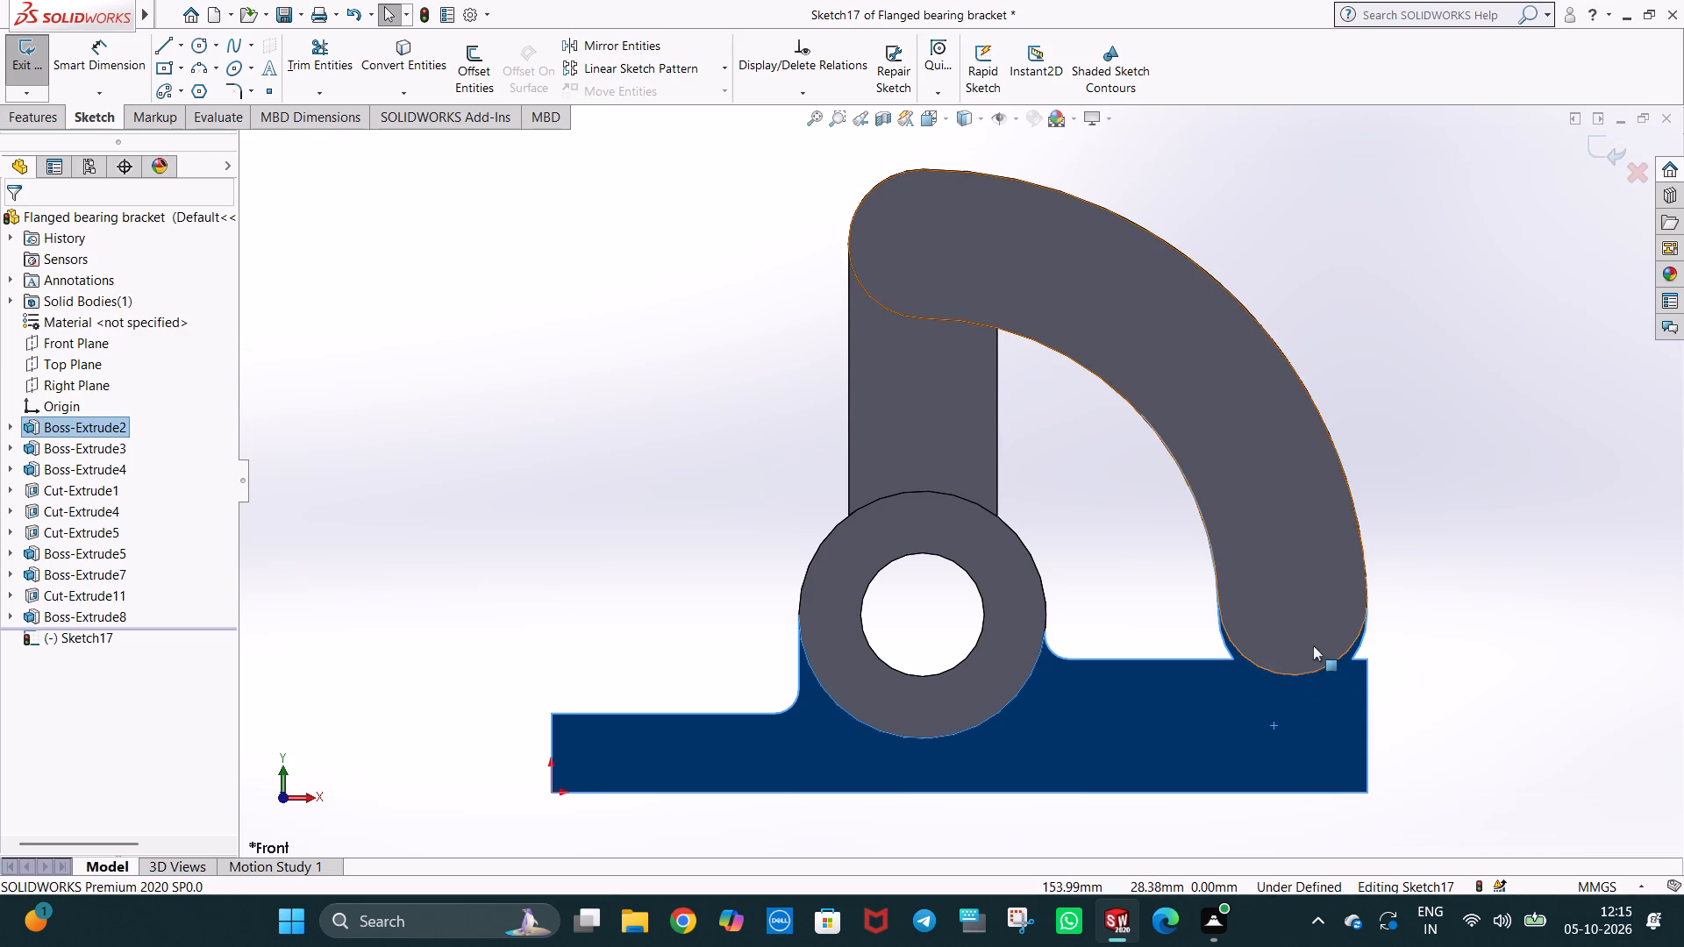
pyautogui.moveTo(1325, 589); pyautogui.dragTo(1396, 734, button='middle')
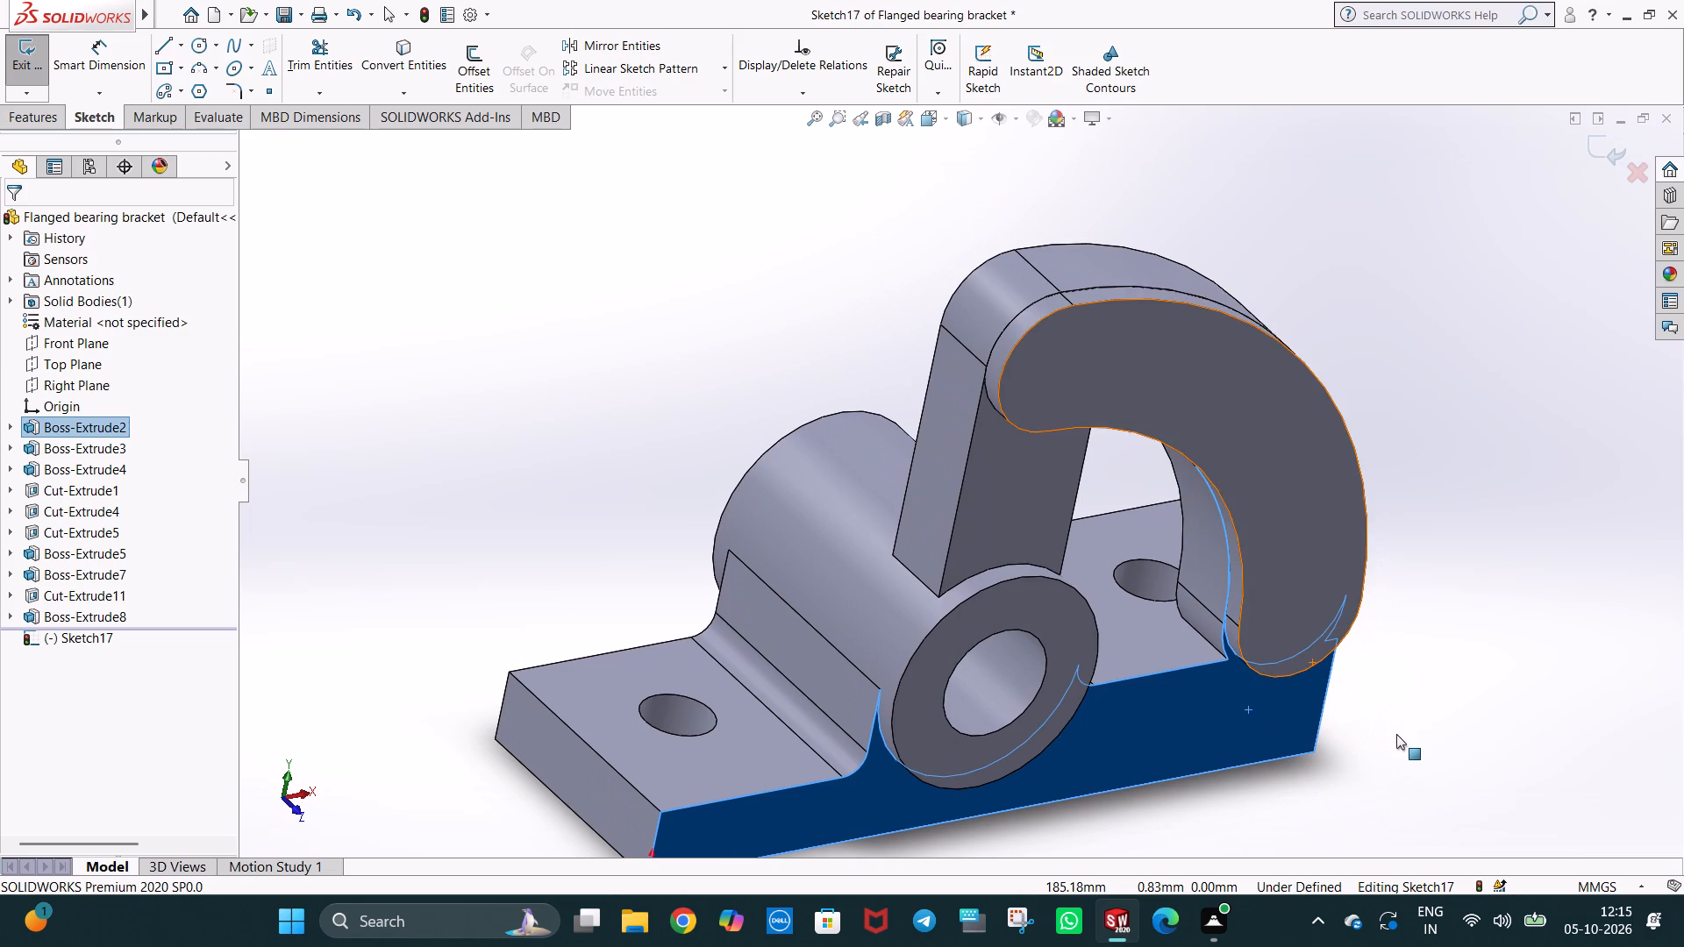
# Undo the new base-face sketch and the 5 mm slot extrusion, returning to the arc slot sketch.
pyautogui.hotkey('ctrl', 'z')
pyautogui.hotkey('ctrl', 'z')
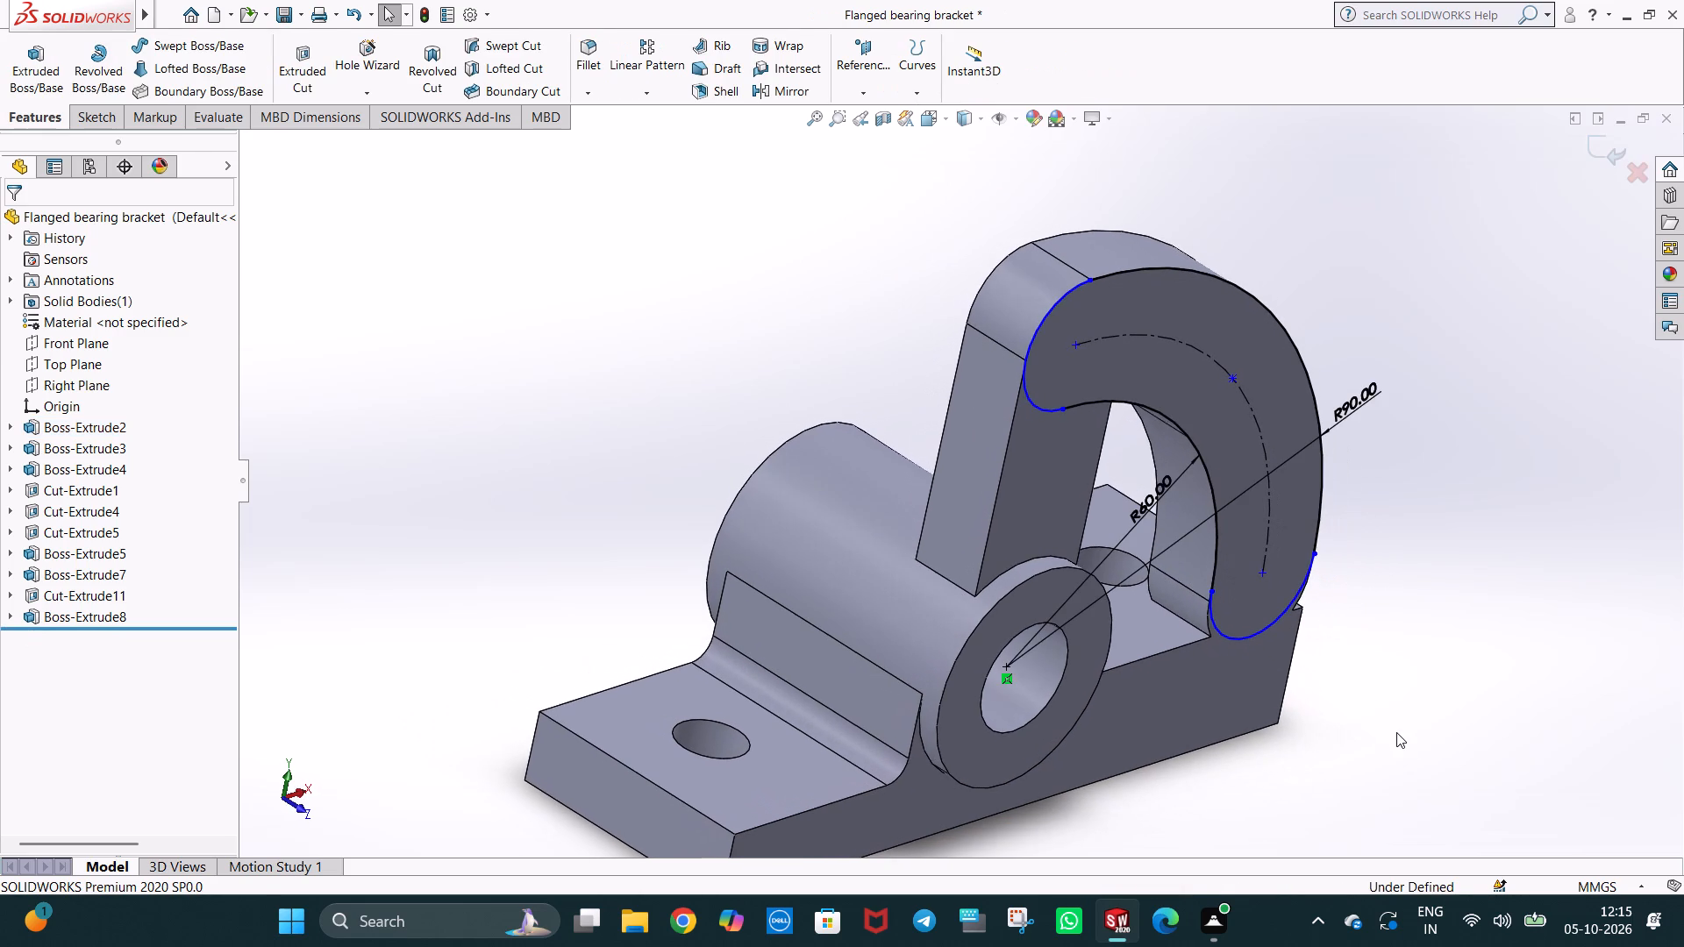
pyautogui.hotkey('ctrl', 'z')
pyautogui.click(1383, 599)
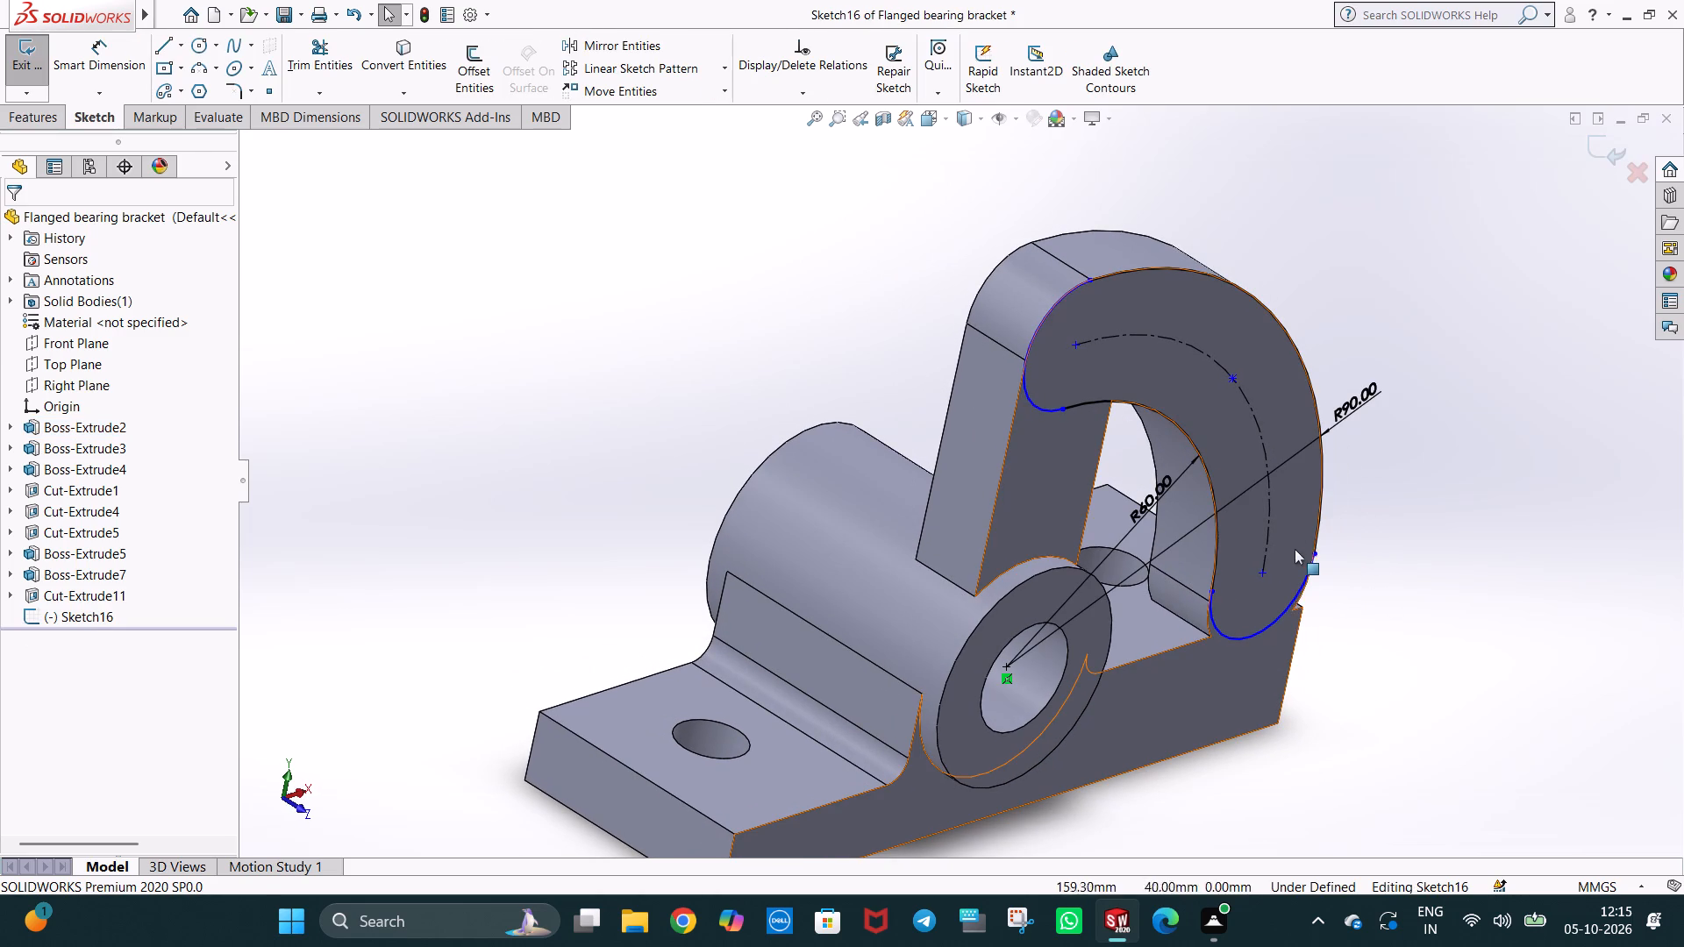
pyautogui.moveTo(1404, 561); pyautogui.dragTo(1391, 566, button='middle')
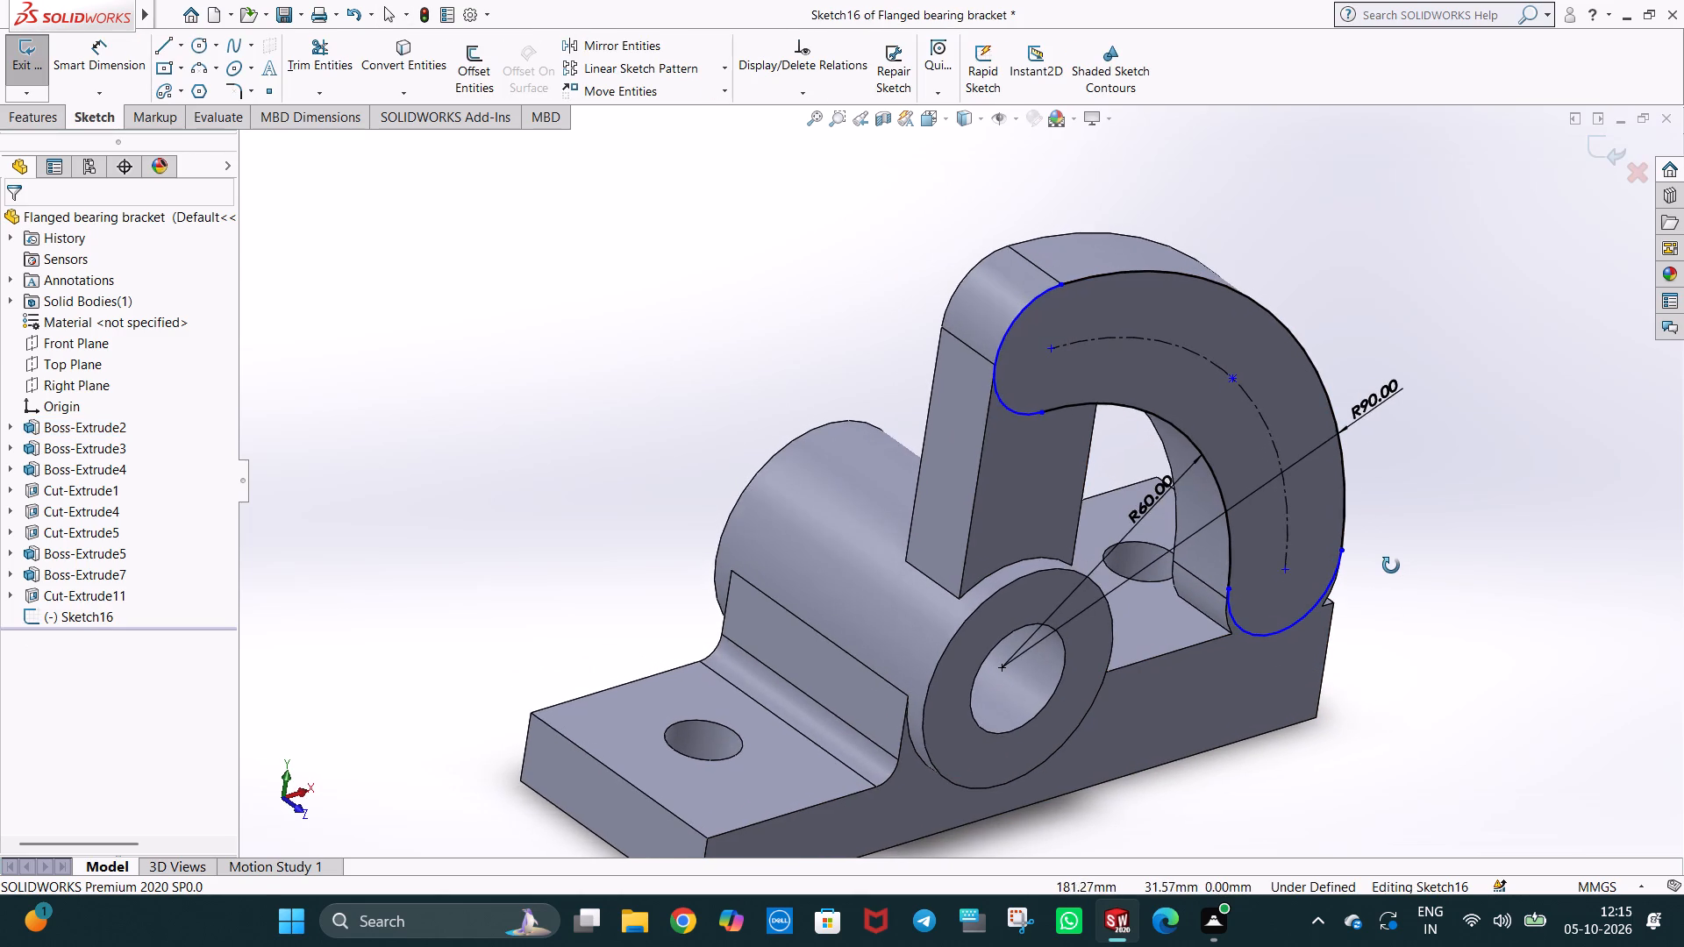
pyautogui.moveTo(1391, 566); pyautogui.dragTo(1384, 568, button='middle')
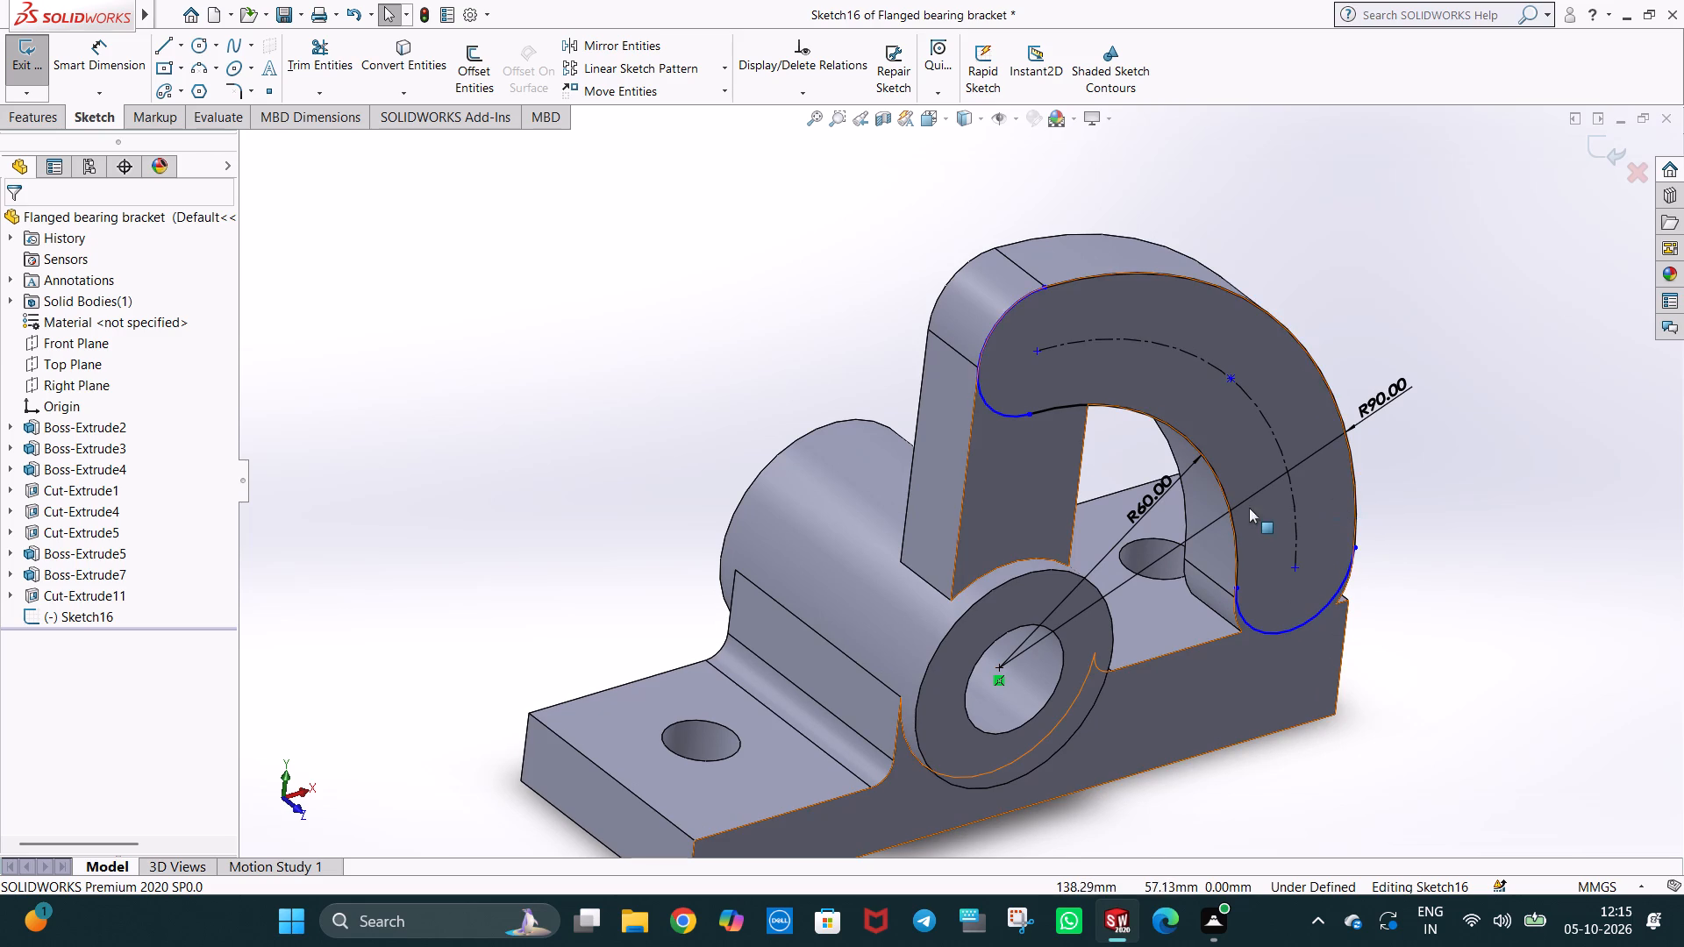
# Save the bracket part with the arc slot sketch open and dismiss the unsaved-document notification.
pyautogui.hotkey('ctrl', '1')
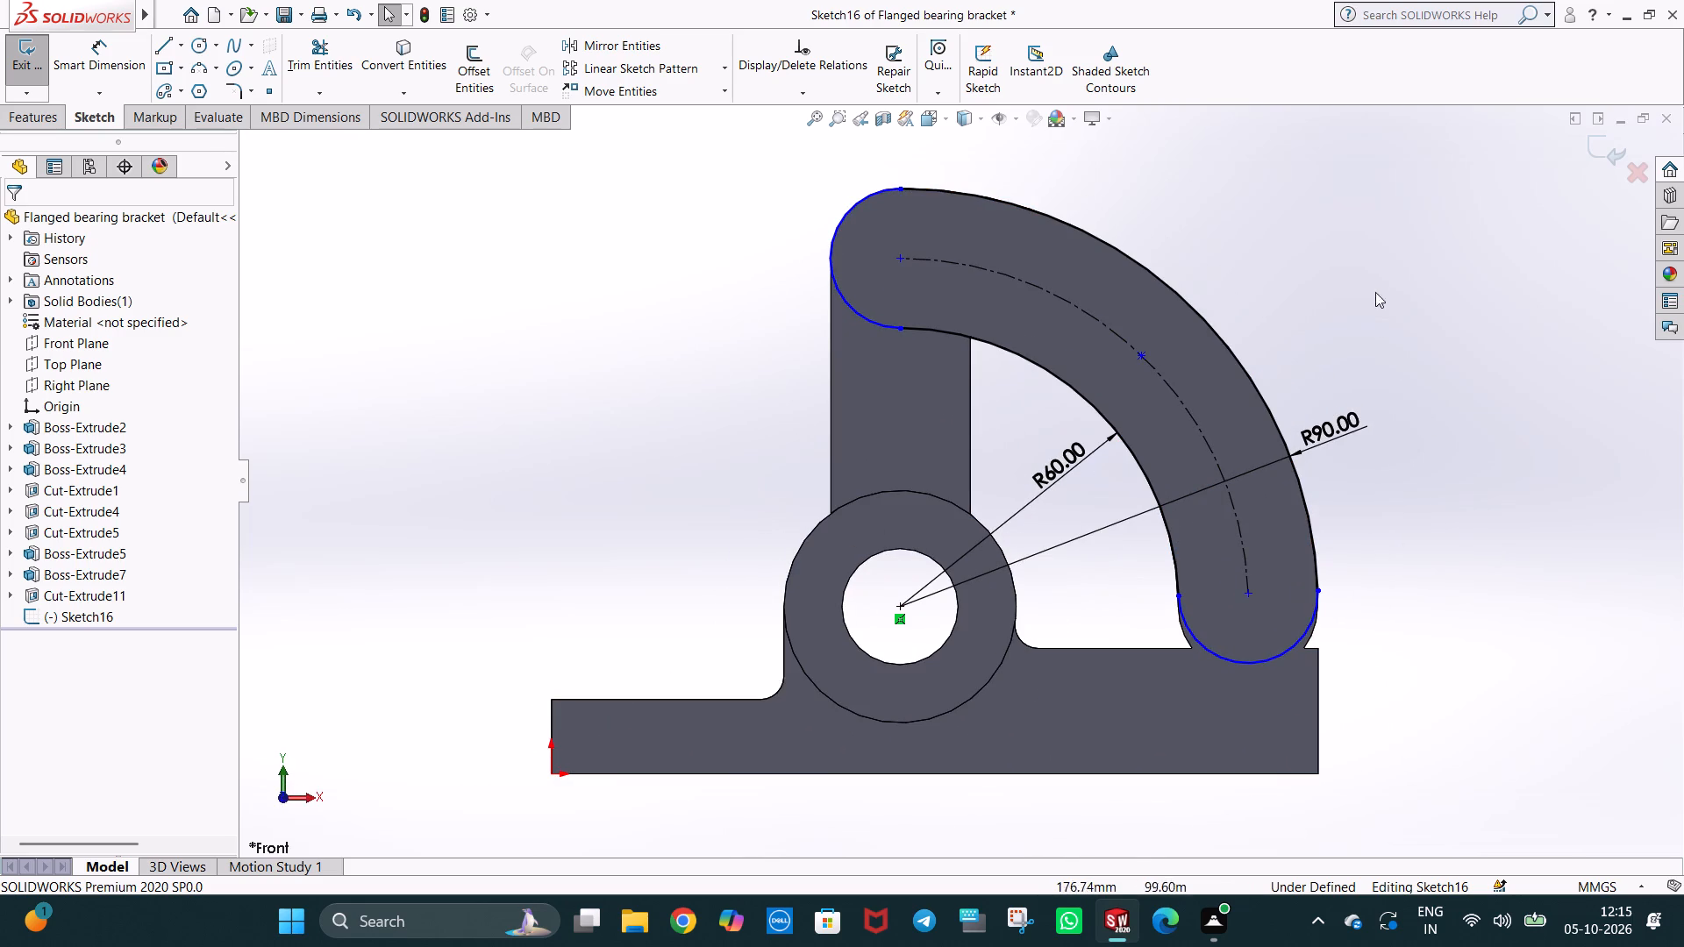
pyautogui.click(1376, 284)
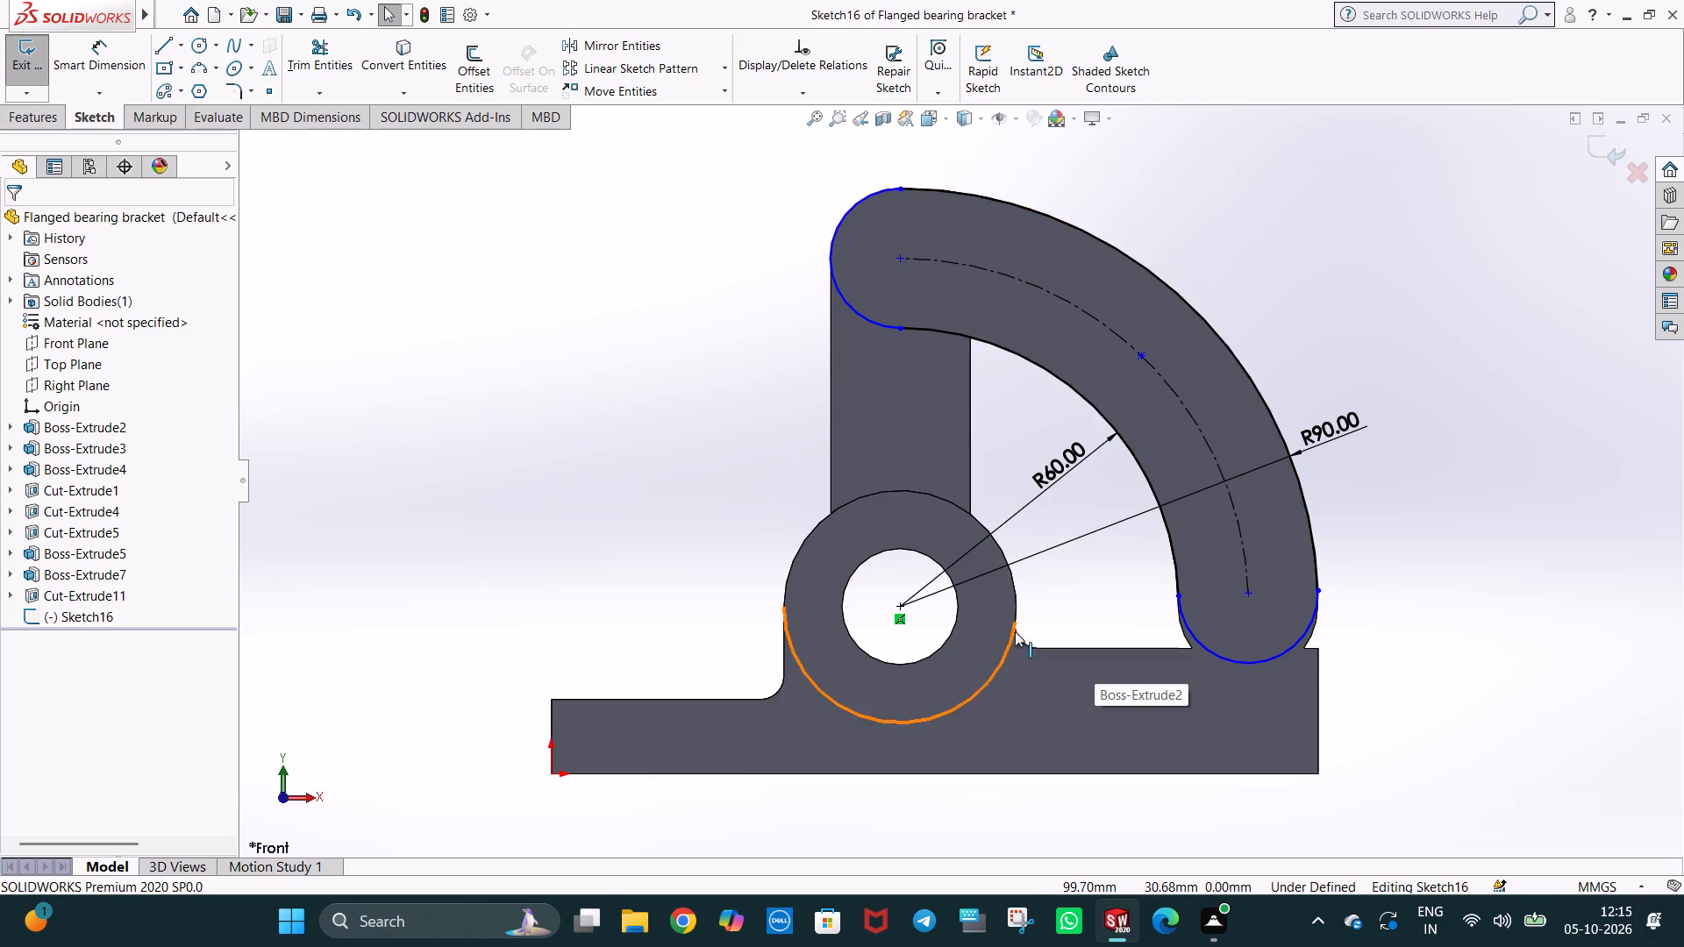
pyautogui.moveTo(1015, 631); pyautogui.dragTo(1108, 774, button='middle')
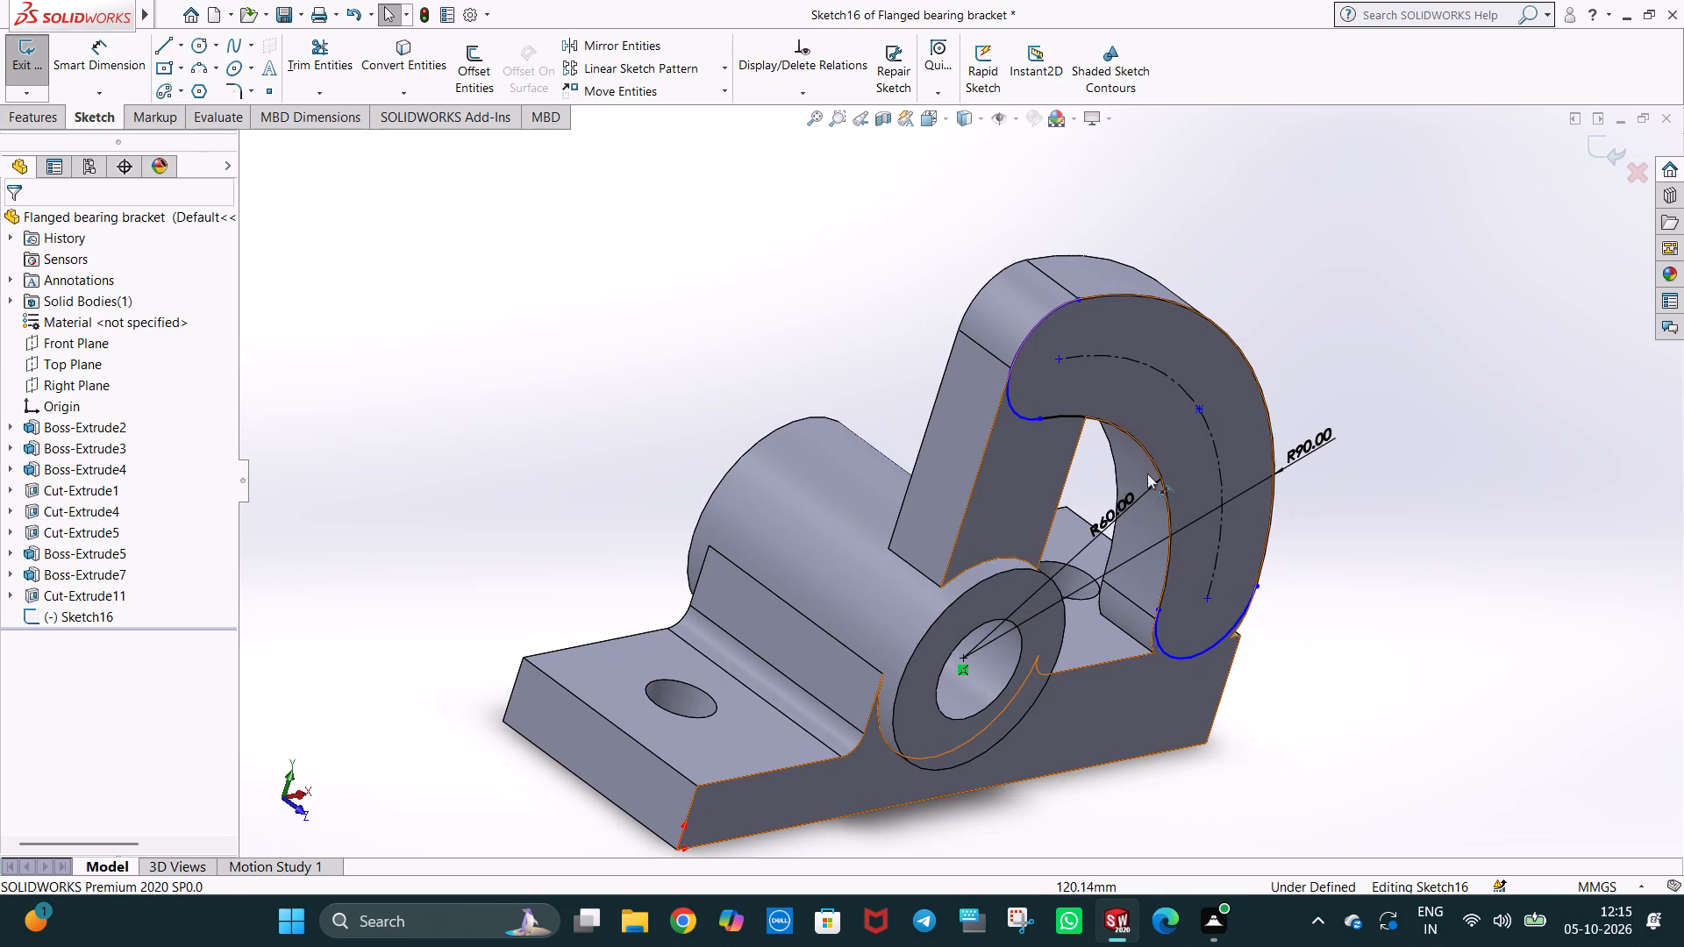
pyautogui.click(1323, 223)
pyautogui.hotkey('ctrl', '1')
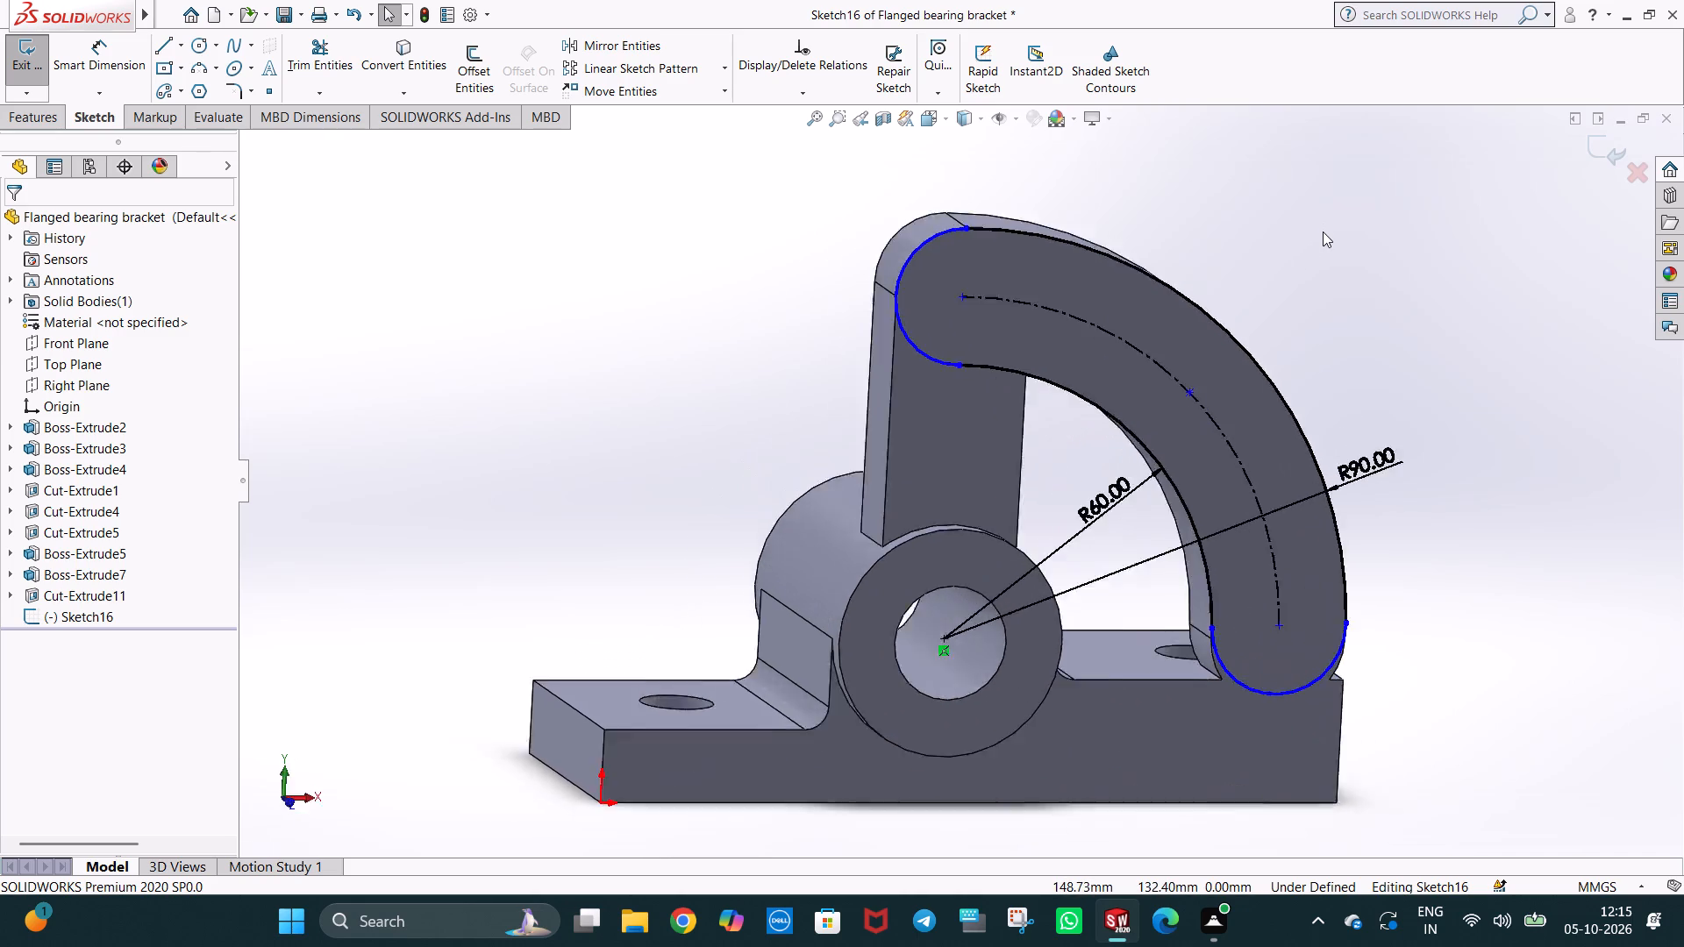
pyautogui.hotkey('ctrl', 's')
pyautogui.click(1266, 235)
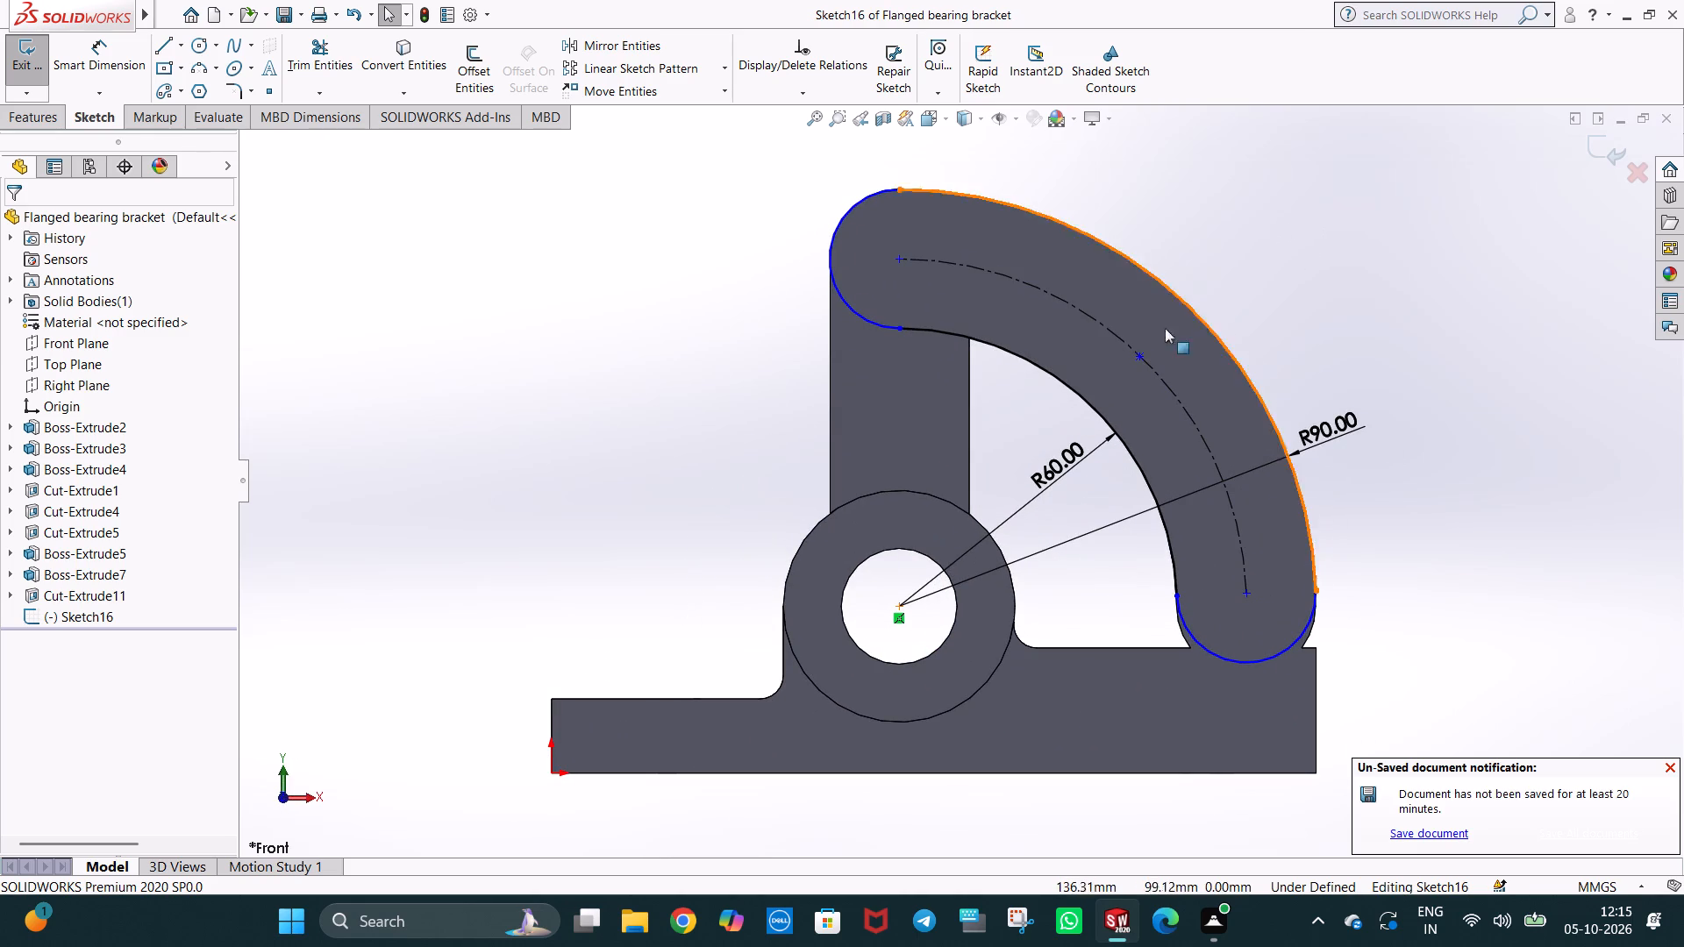
pyautogui.moveTo(1206, 447); pyautogui.dragTo(1232, 495, button='middle')
pyautogui.click(1673, 765)
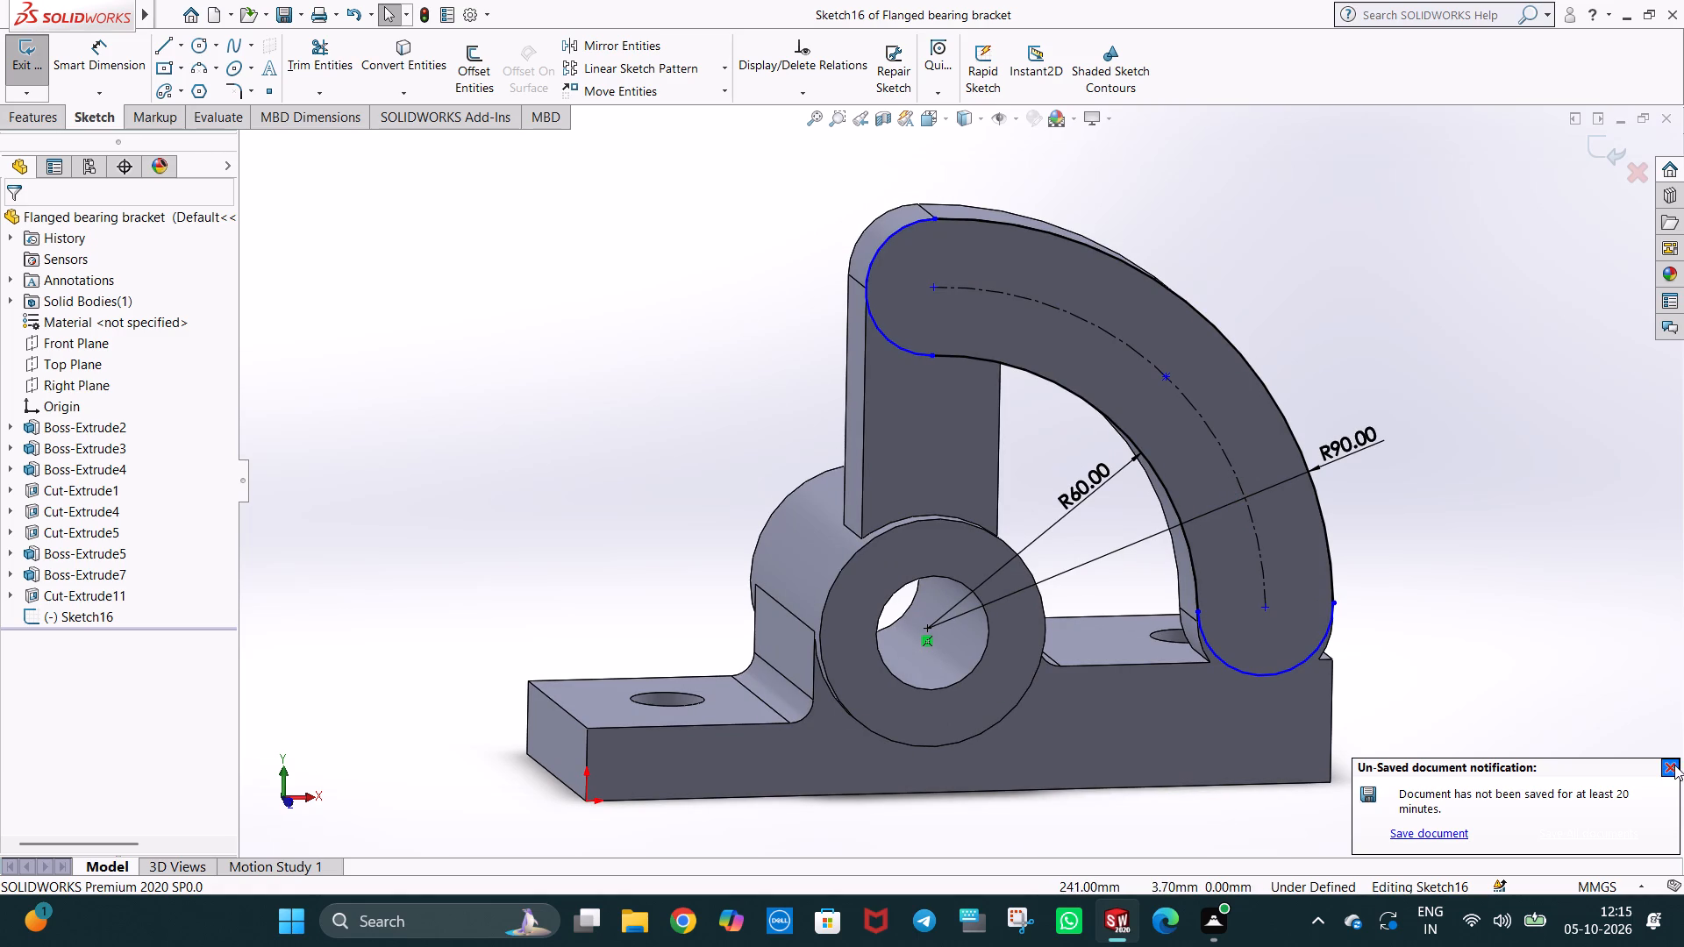
pyautogui.click(1491, 575)
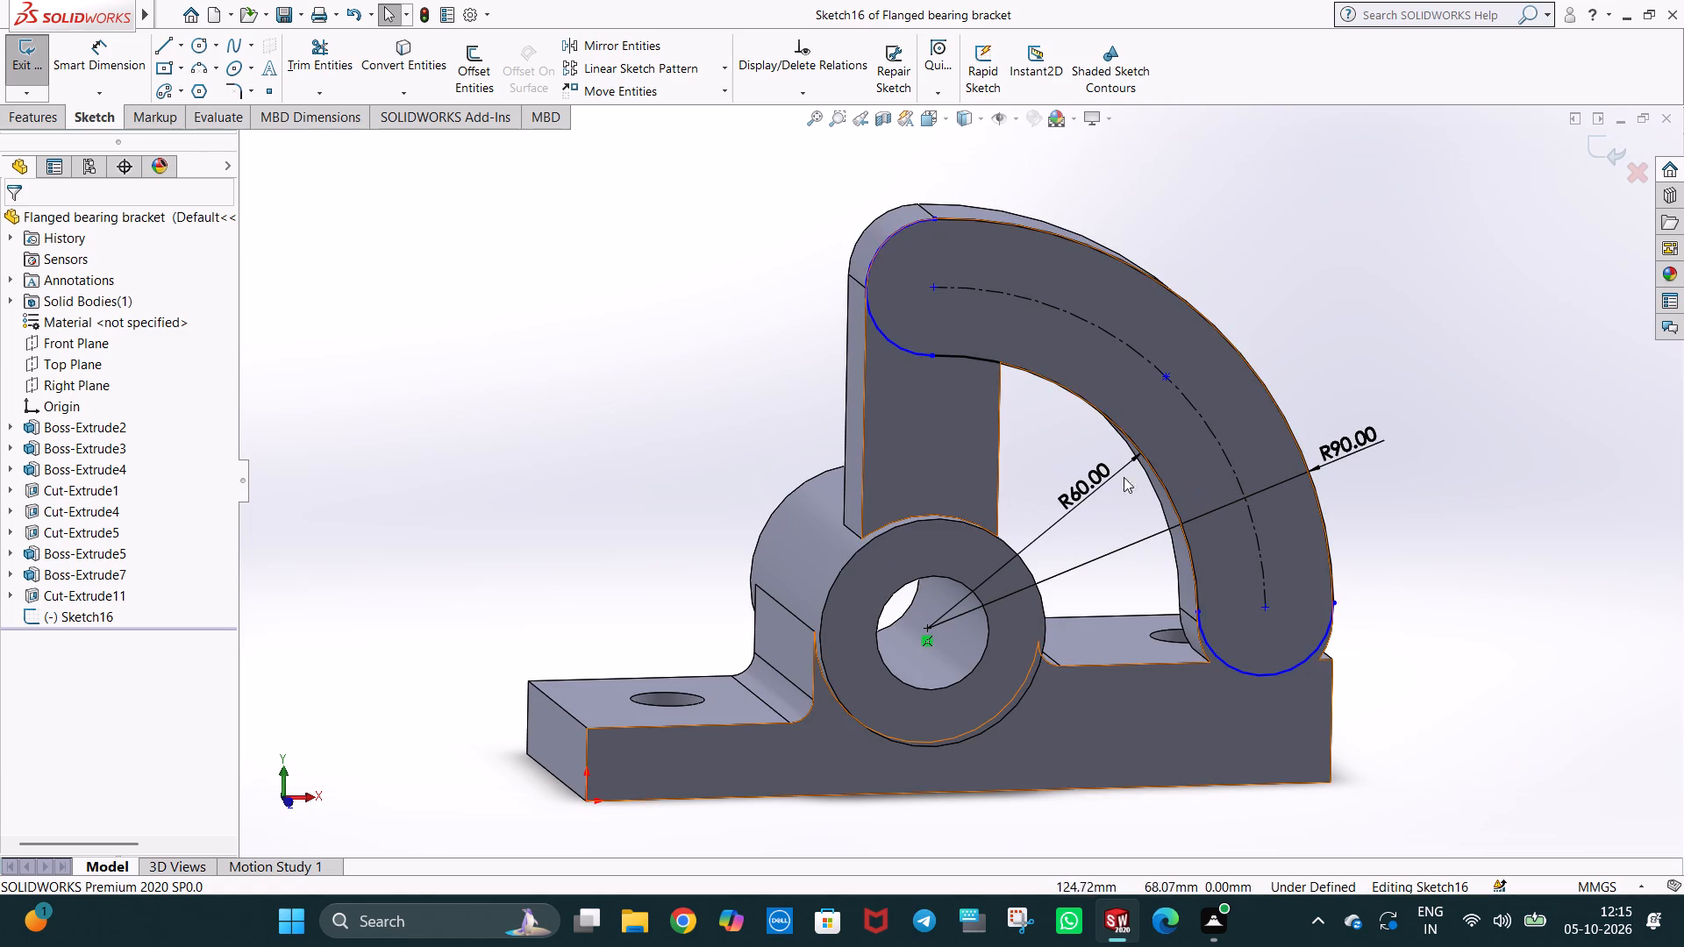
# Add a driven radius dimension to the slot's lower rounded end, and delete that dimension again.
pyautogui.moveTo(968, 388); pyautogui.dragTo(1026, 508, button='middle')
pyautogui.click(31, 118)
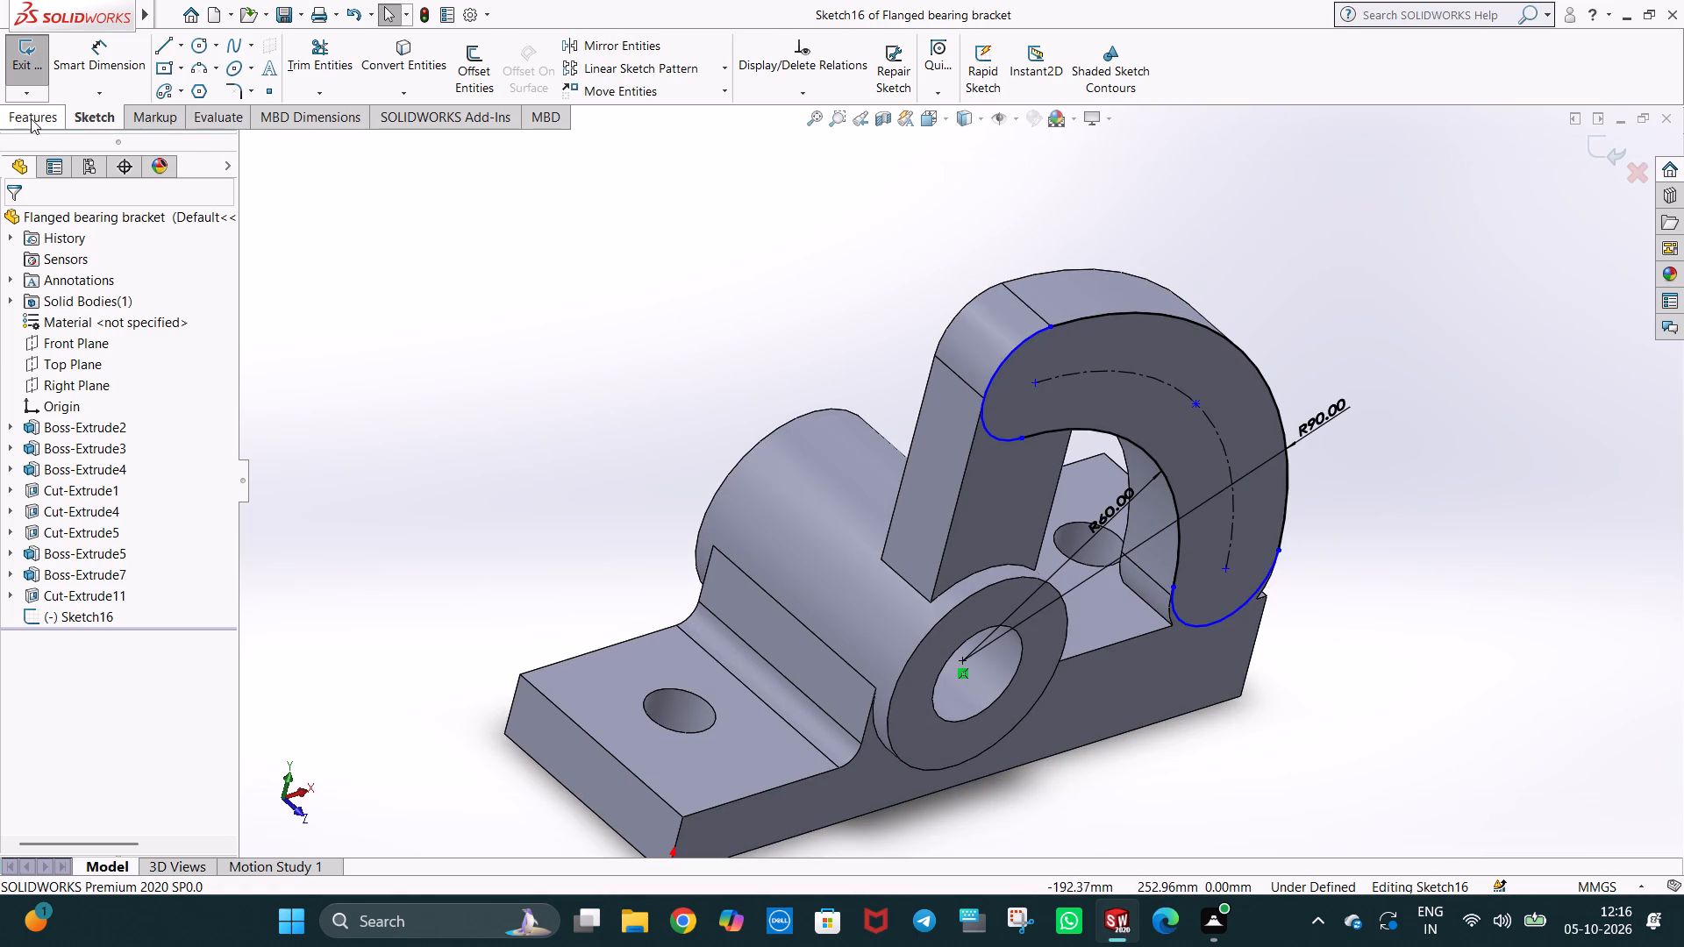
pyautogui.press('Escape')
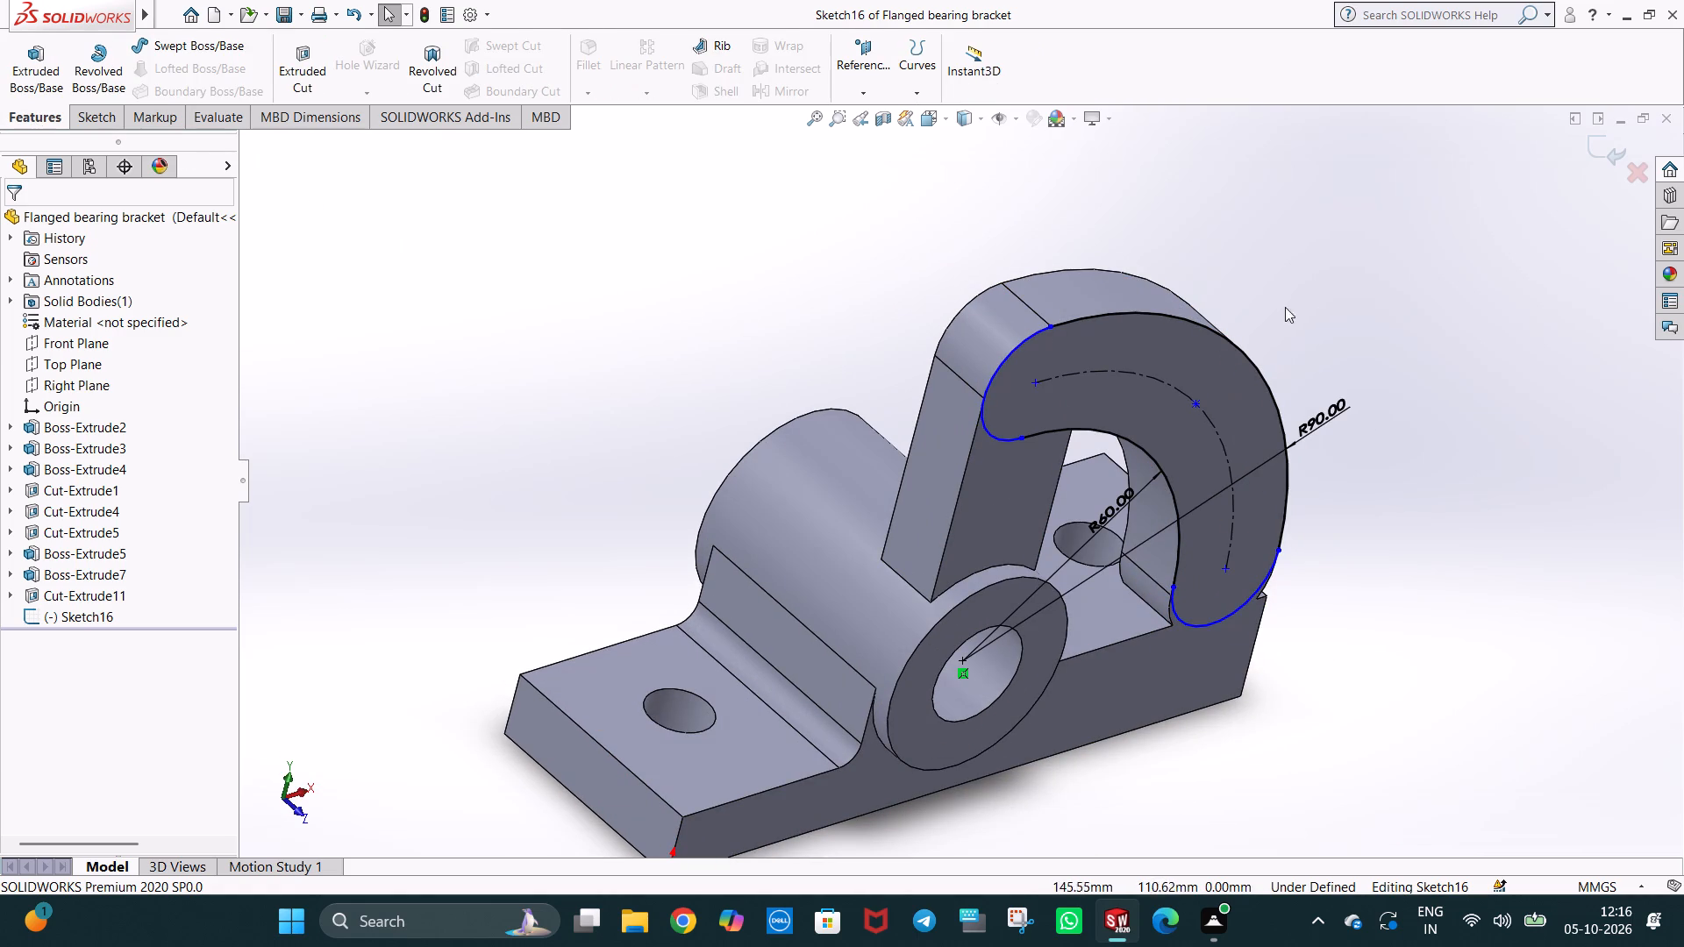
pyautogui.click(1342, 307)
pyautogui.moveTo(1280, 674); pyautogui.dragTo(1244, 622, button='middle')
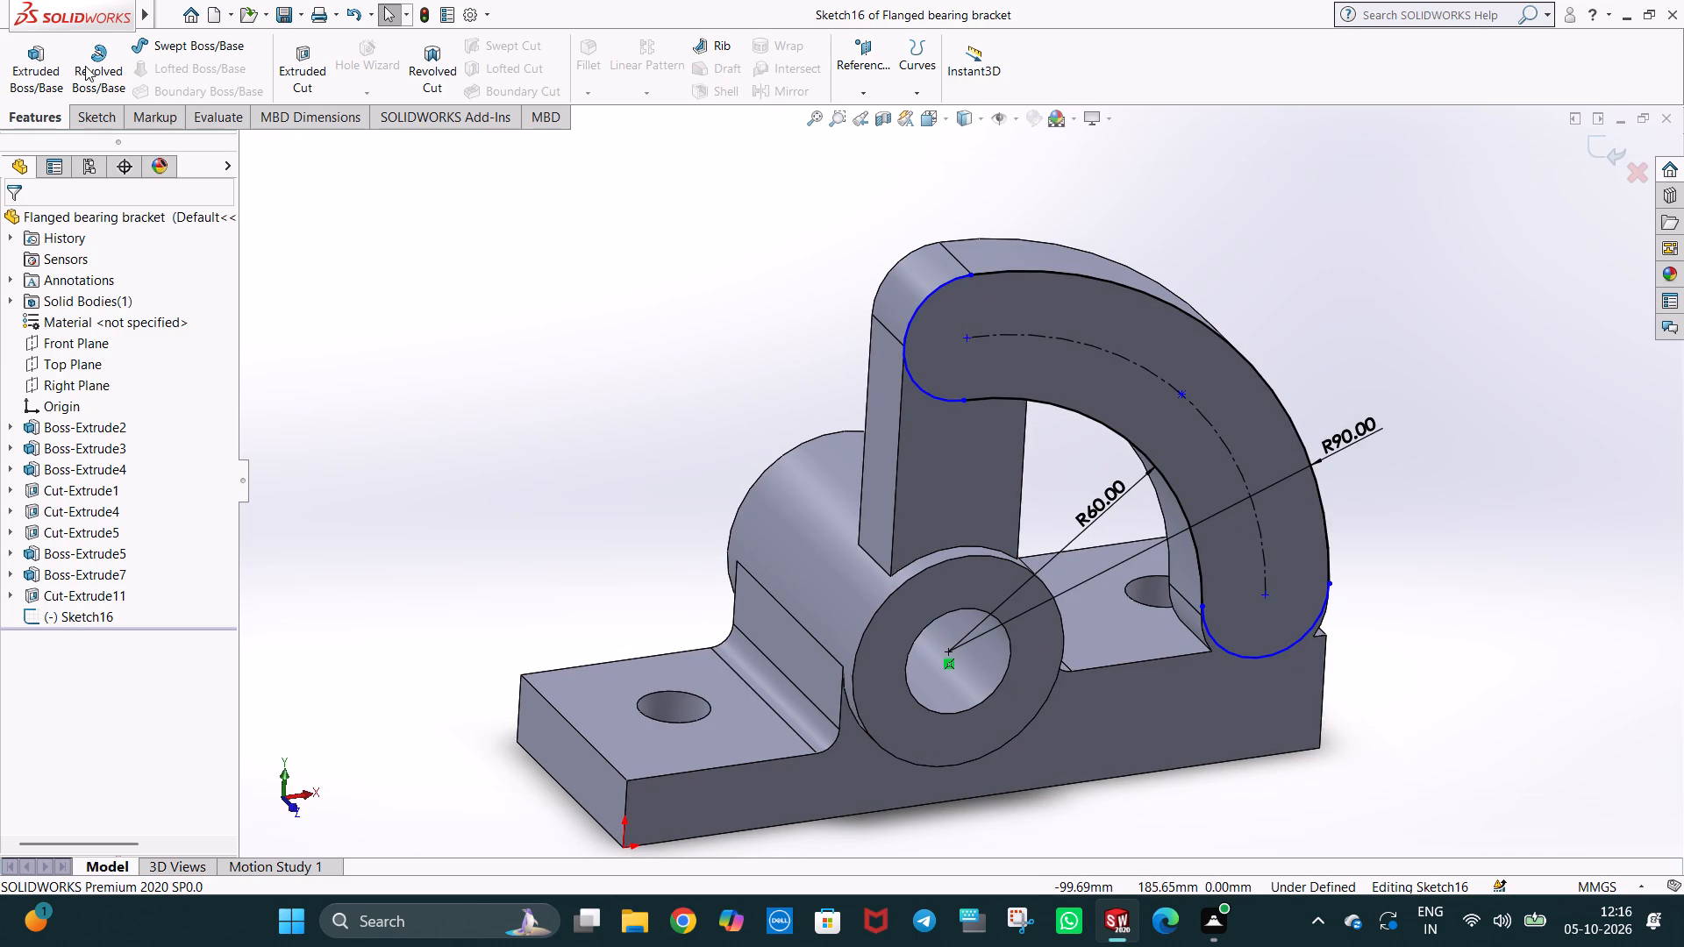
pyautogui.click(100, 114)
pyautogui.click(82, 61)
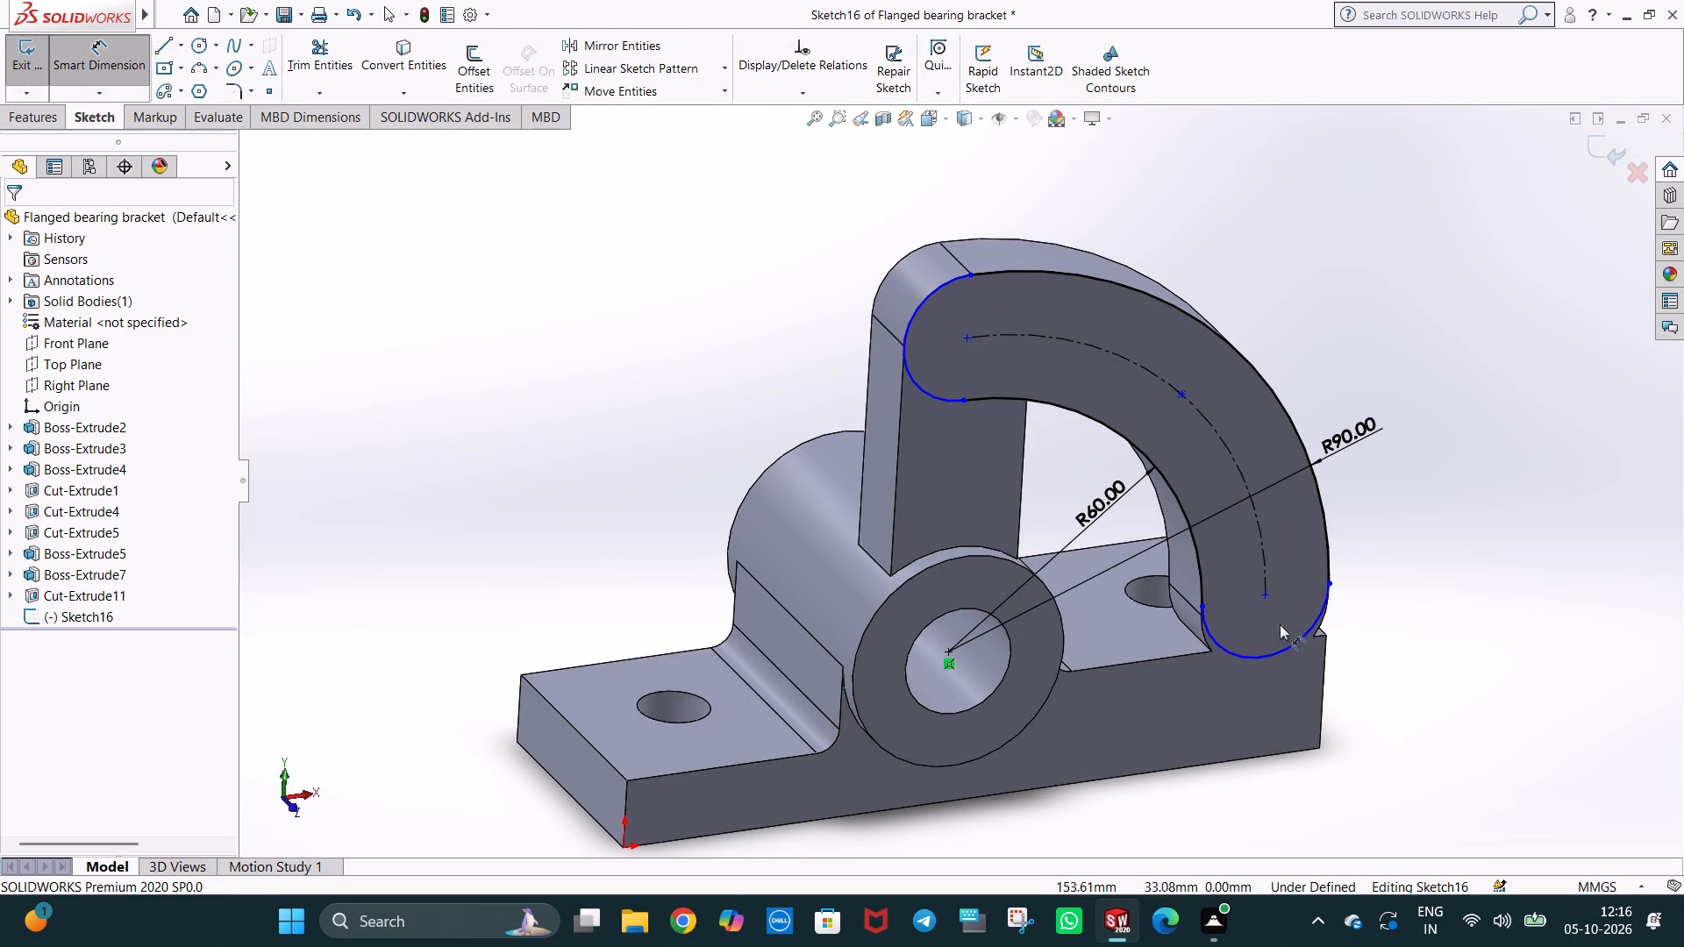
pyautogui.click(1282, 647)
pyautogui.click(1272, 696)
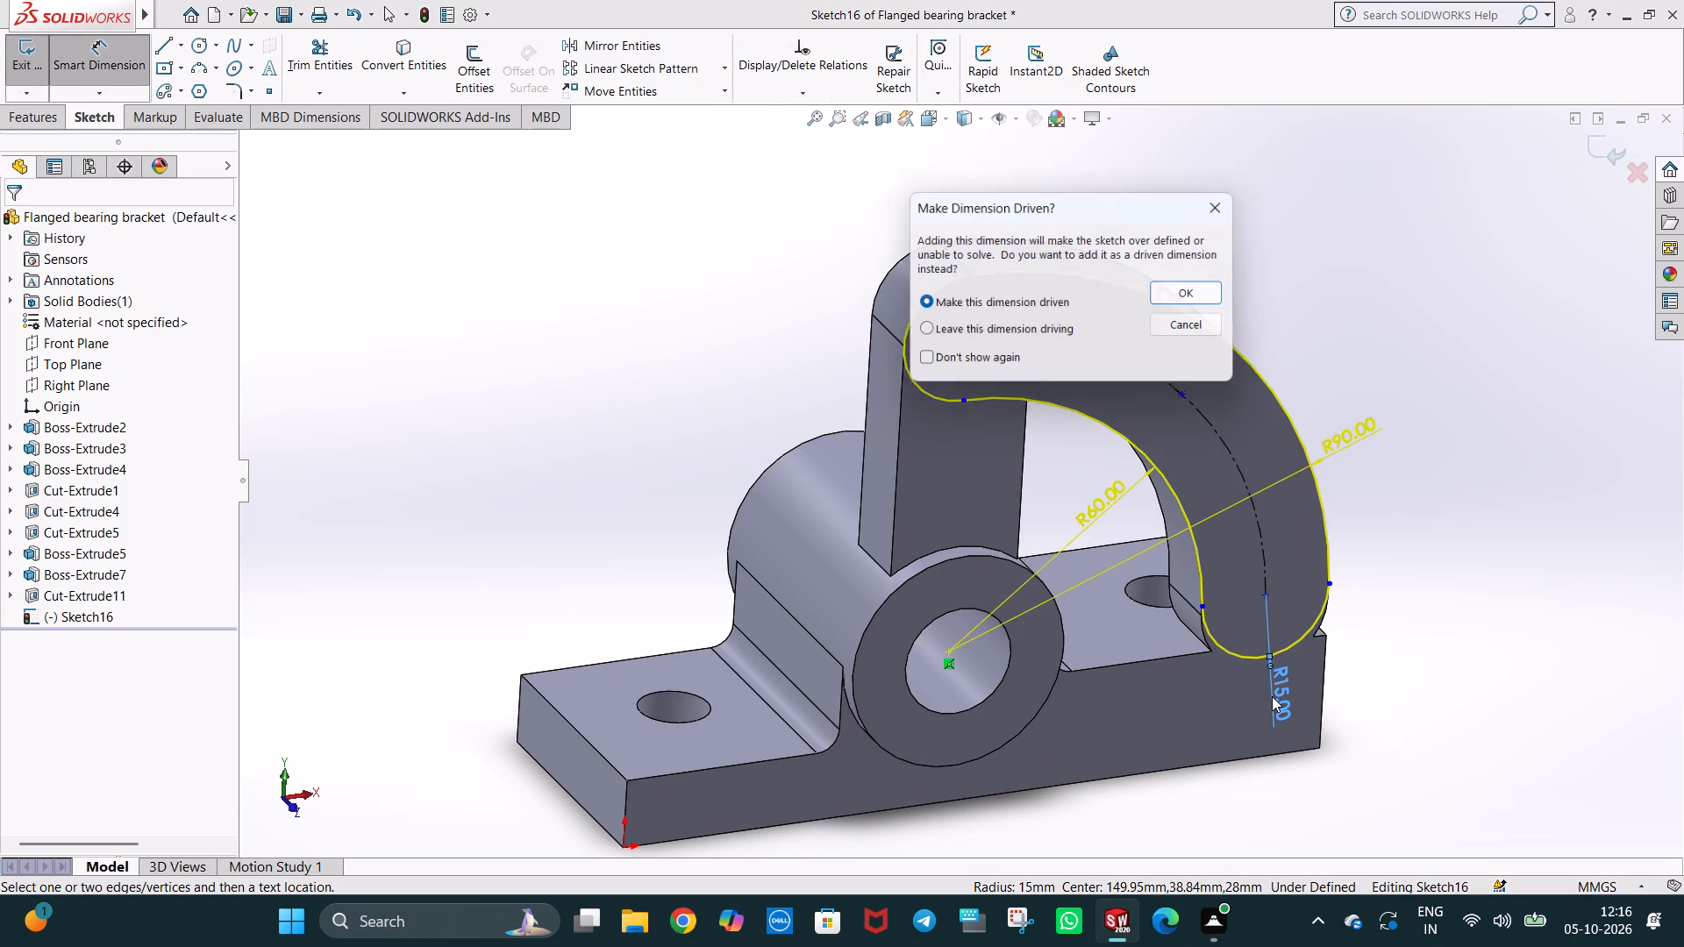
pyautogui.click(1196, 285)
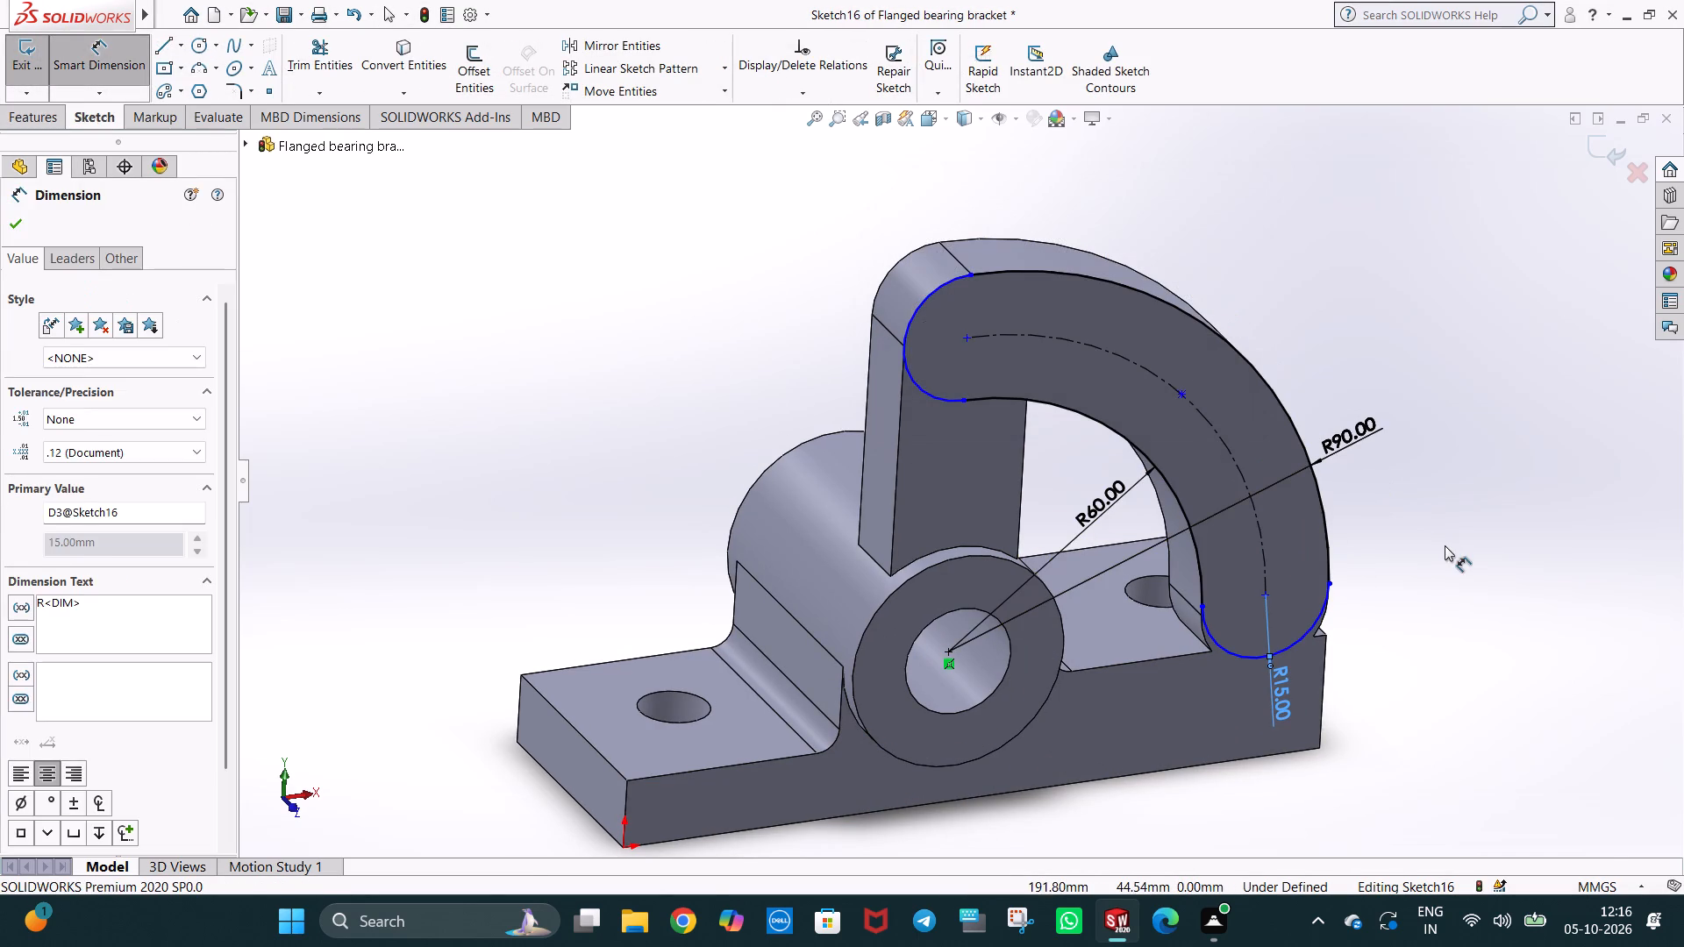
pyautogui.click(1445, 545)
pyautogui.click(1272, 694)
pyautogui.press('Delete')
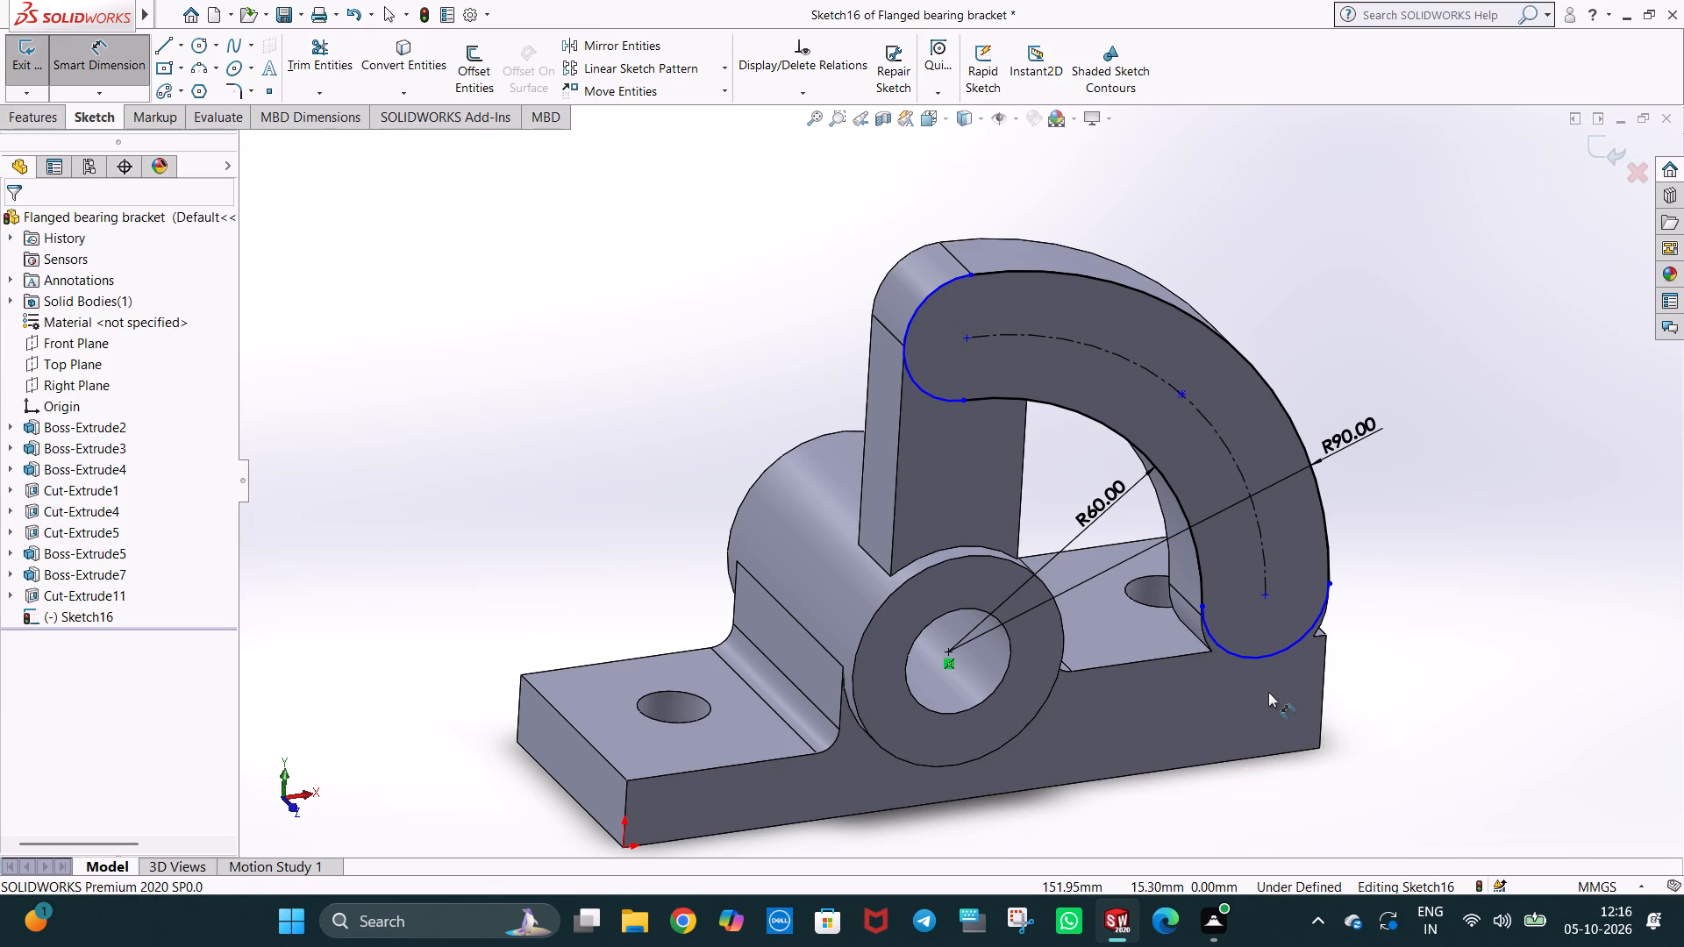
# Extrude the arc slot profile outward from the arm's front face as a 5 mm blind boss, merged with the body.
pyautogui.moveTo(1210, 714); pyautogui.dragTo(1268, 797, button='middle')
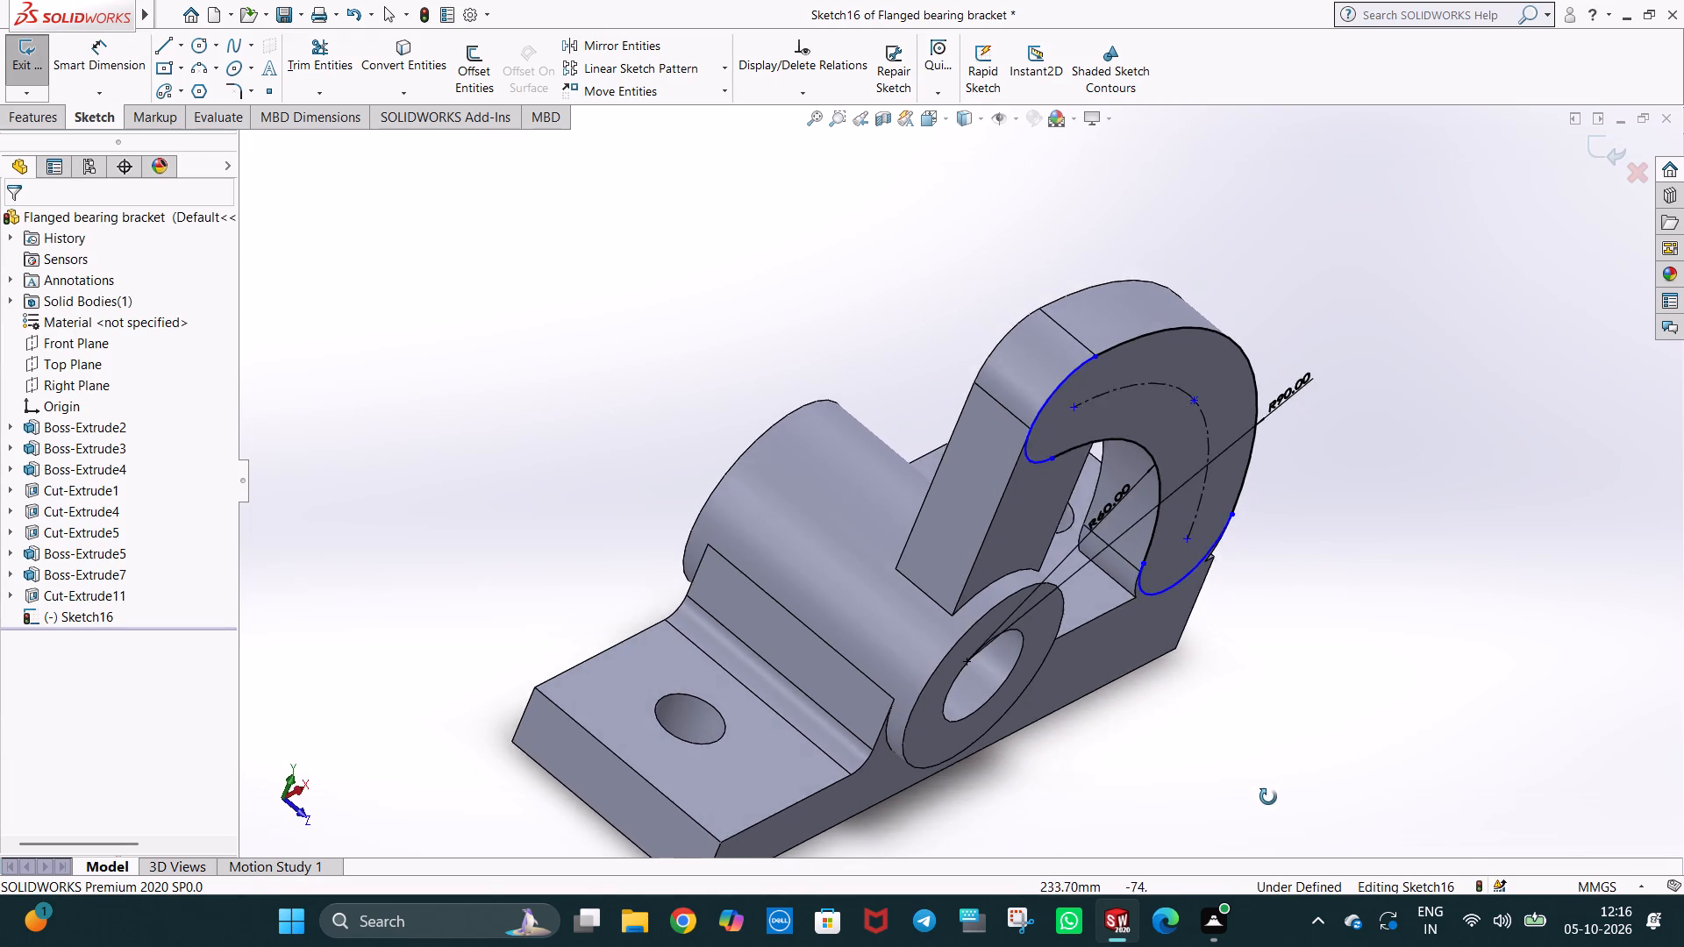
pyautogui.moveTo(1268, 797); pyautogui.dragTo(1241, 751, button='middle')
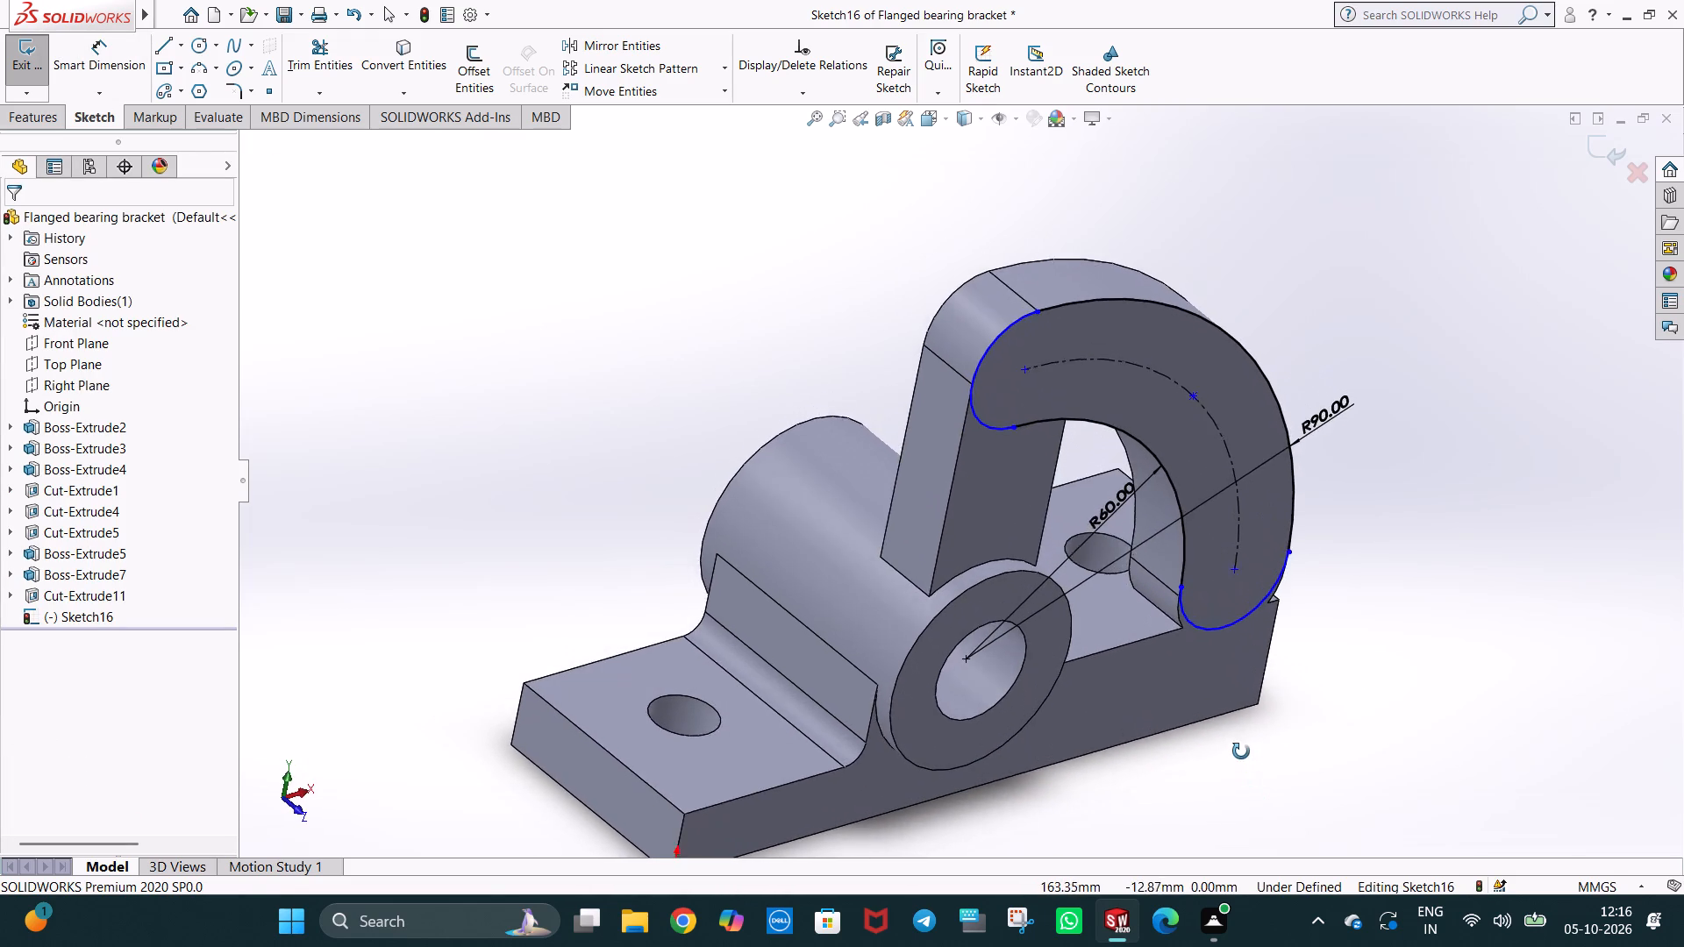
pyautogui.moveTo(1241, 751); pyautogui.dragTo(1202, 670, button='middle')
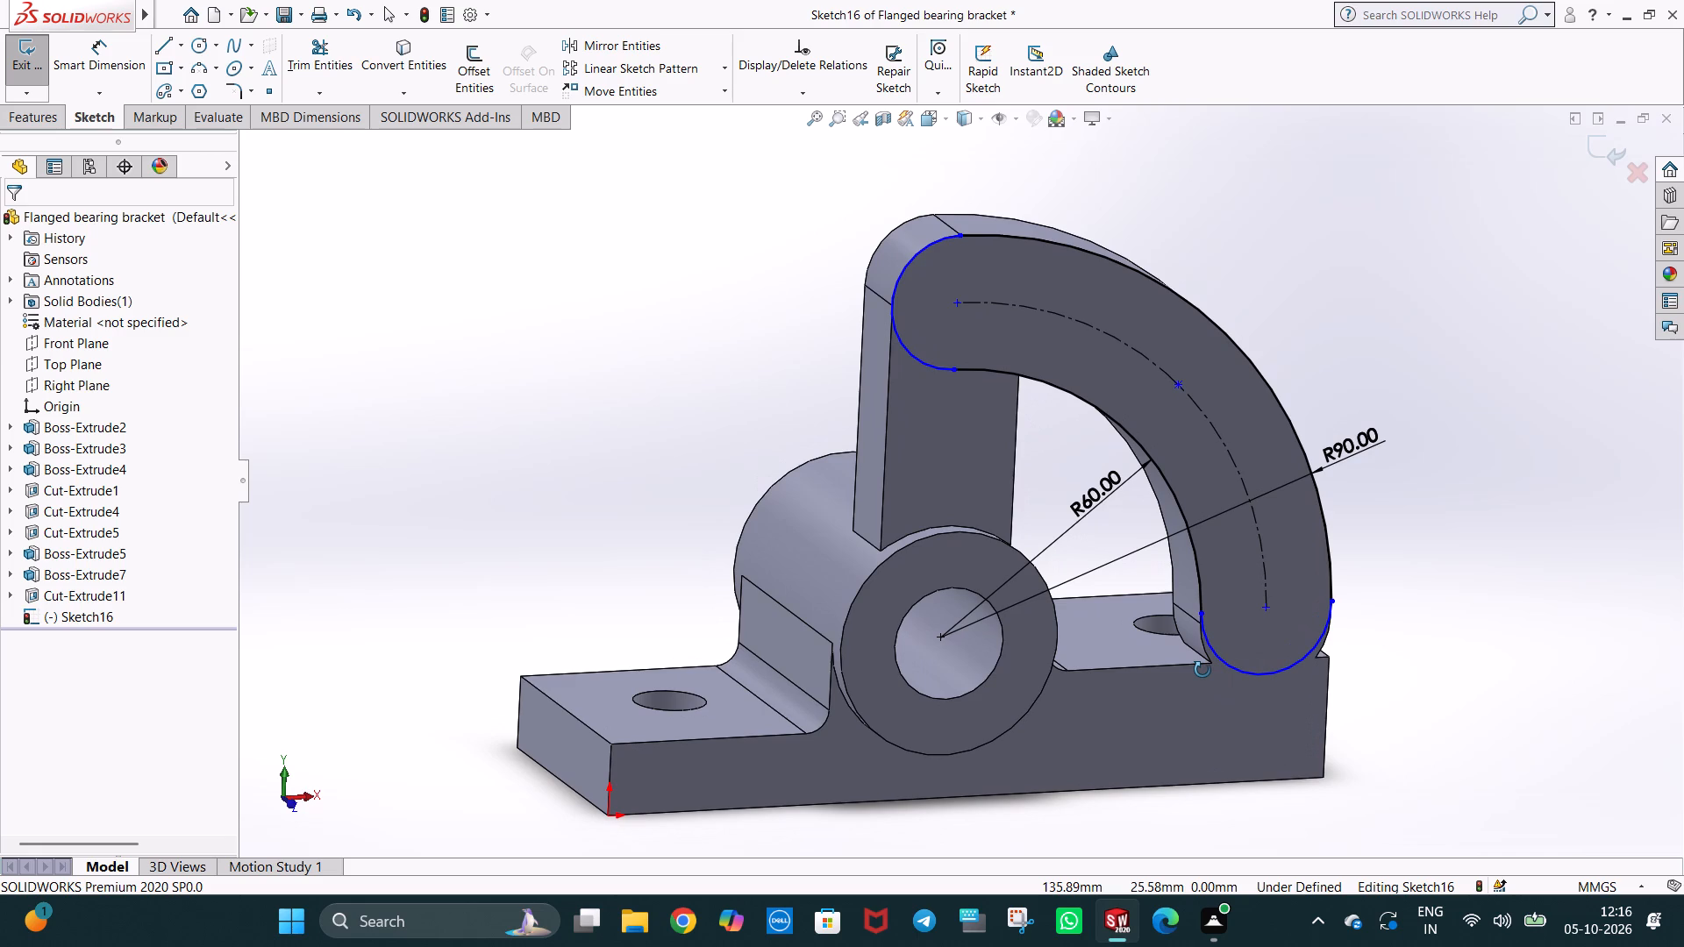
pyautogui.moveTo(1202, 670); pyautogui.dragTo(1205, 675, button='middle')
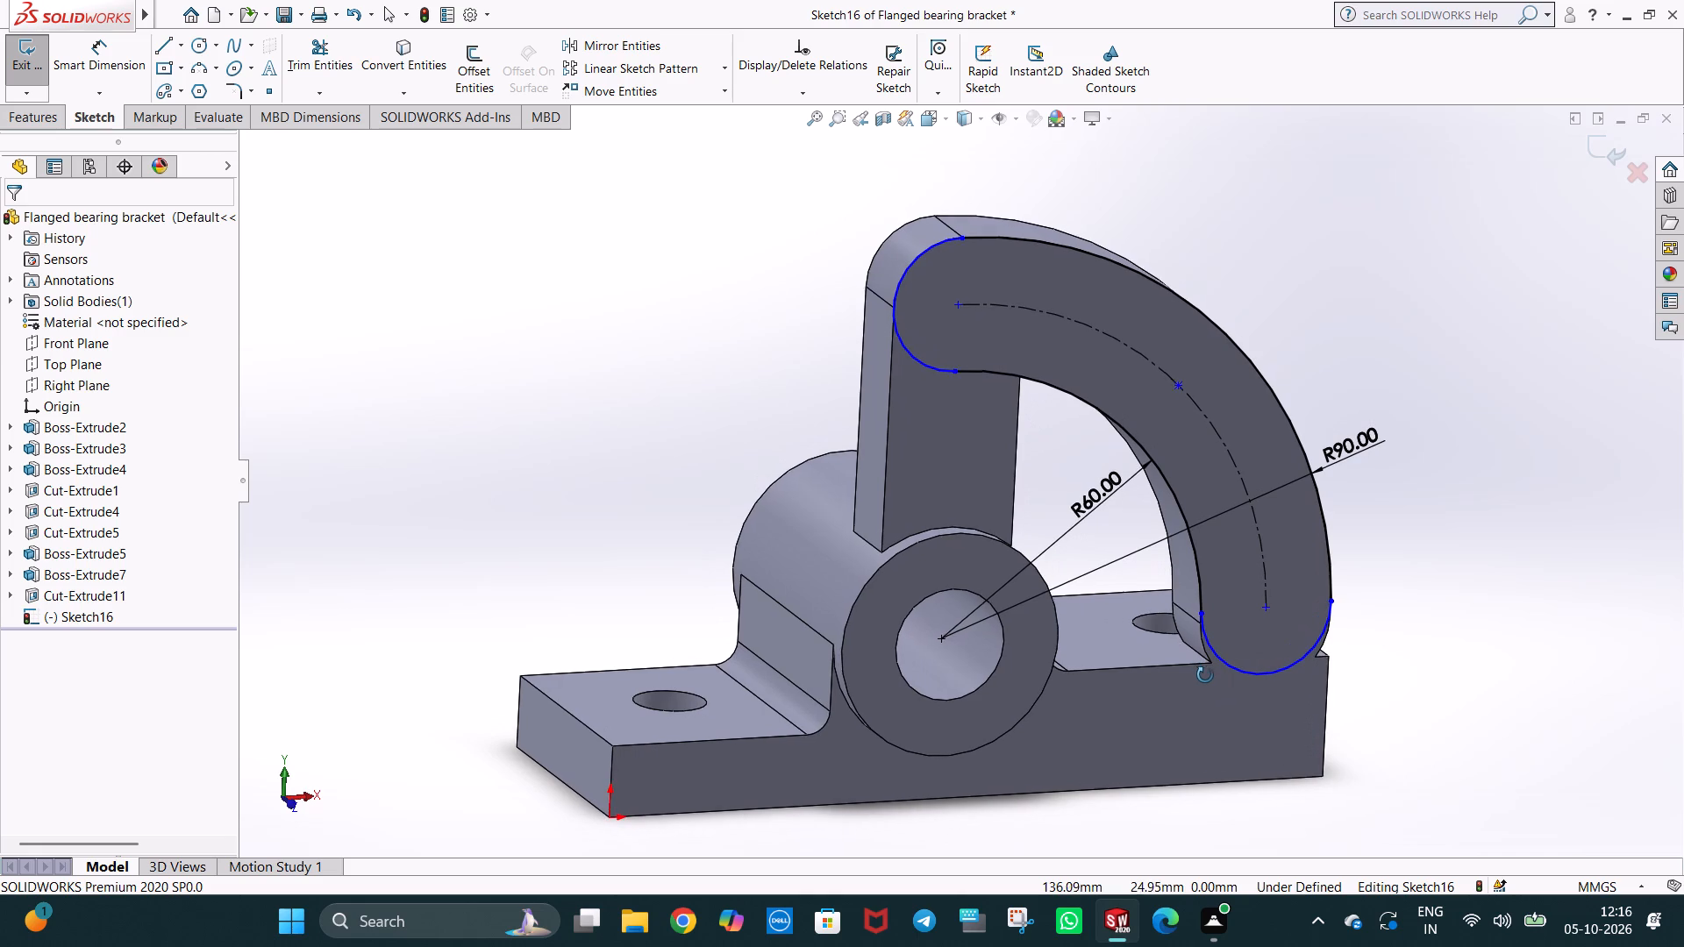
pyautogui.moveTo(1205, 675); pyautogui.dragTo(1147, 612, button='middle')
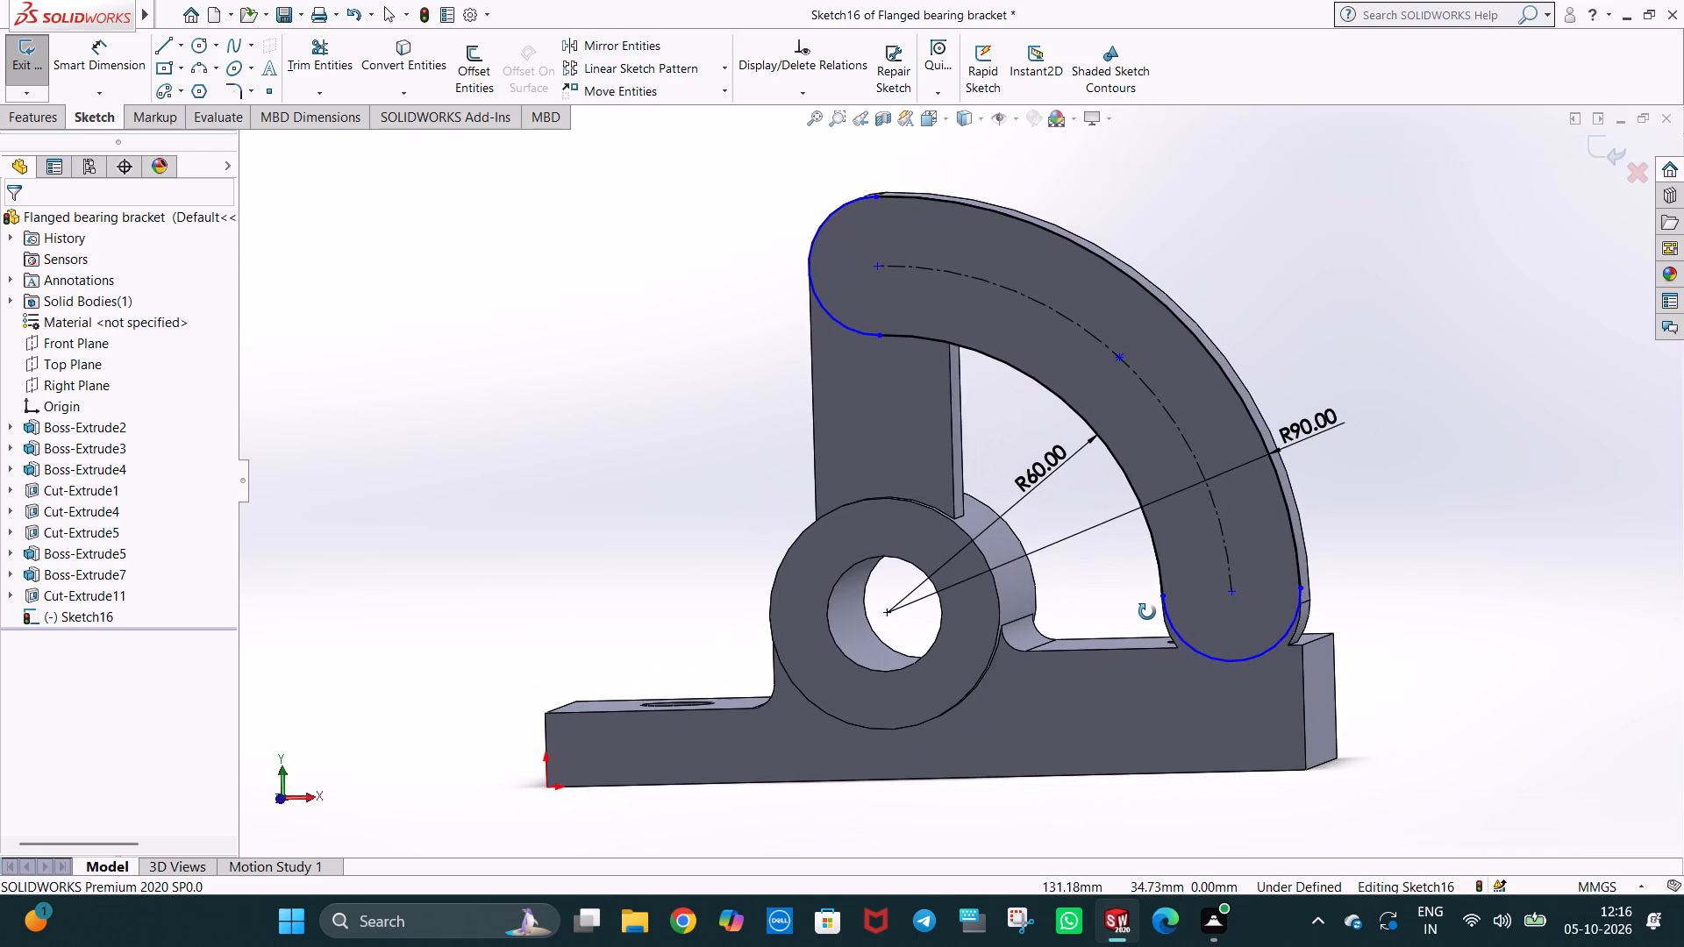
pyautogui.moveTo(1147, 612); pyautogui.dragTo(1146, 612, button='middle')
pyautogui.hotkey('ctrl', '1')
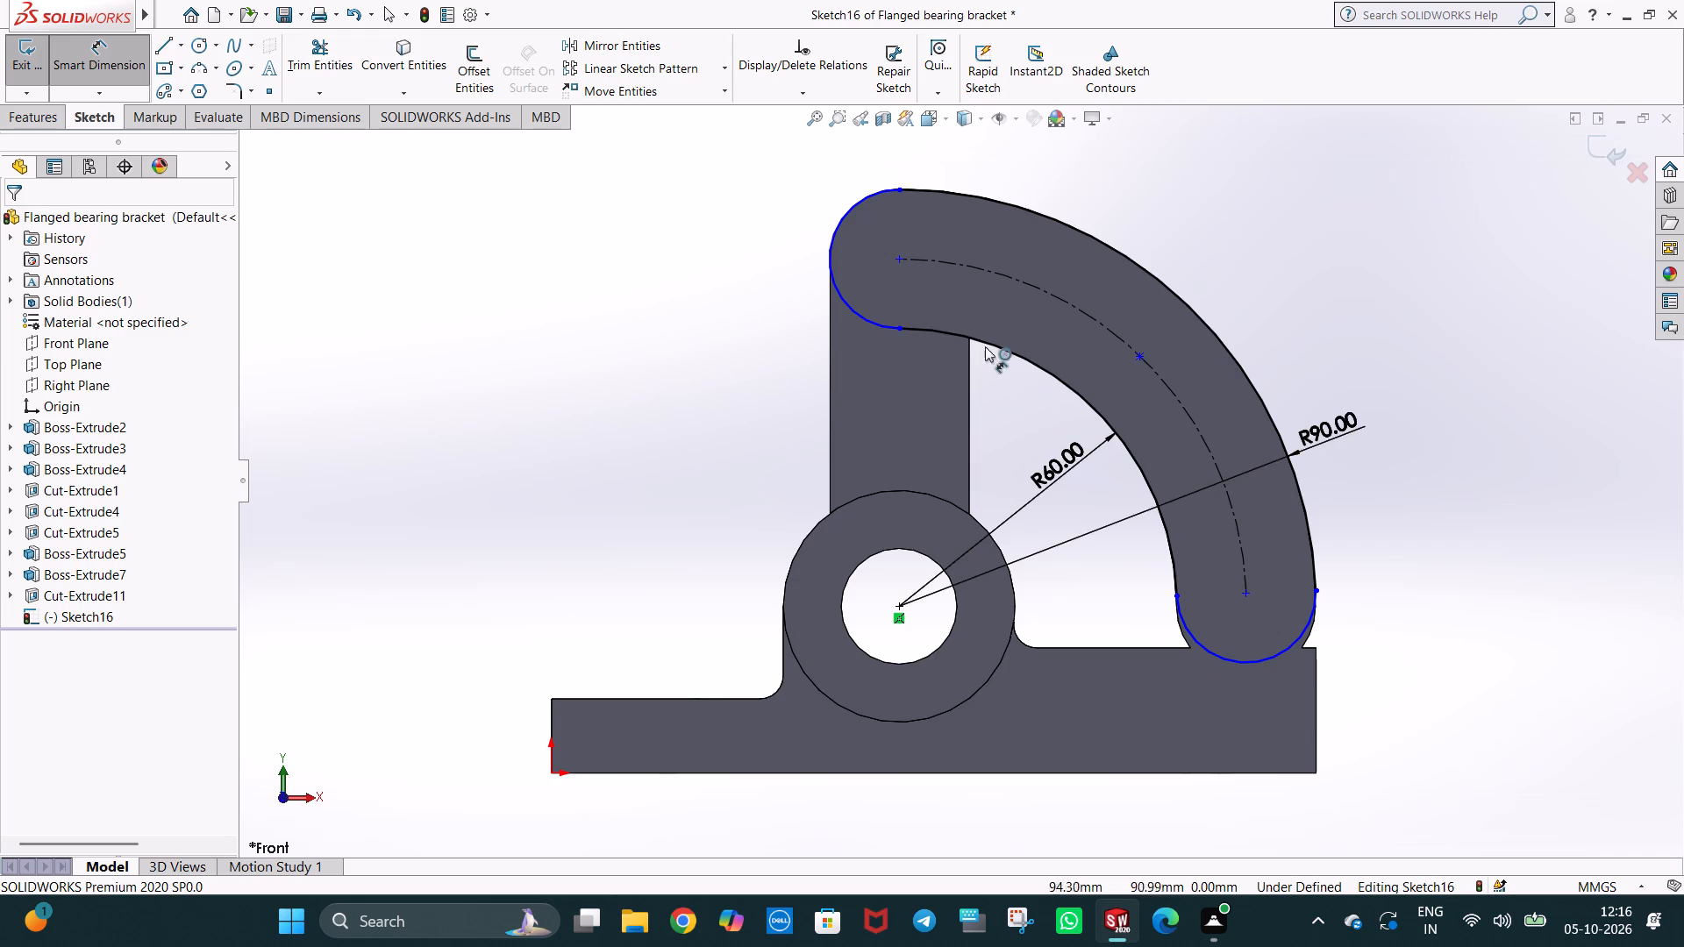
pyautogui.moveTo(978, 323); pyautogui.dragTo(1000, 442, button='middle')
pyautogui.click(34, 110)
pyautogui.click(39, 87)
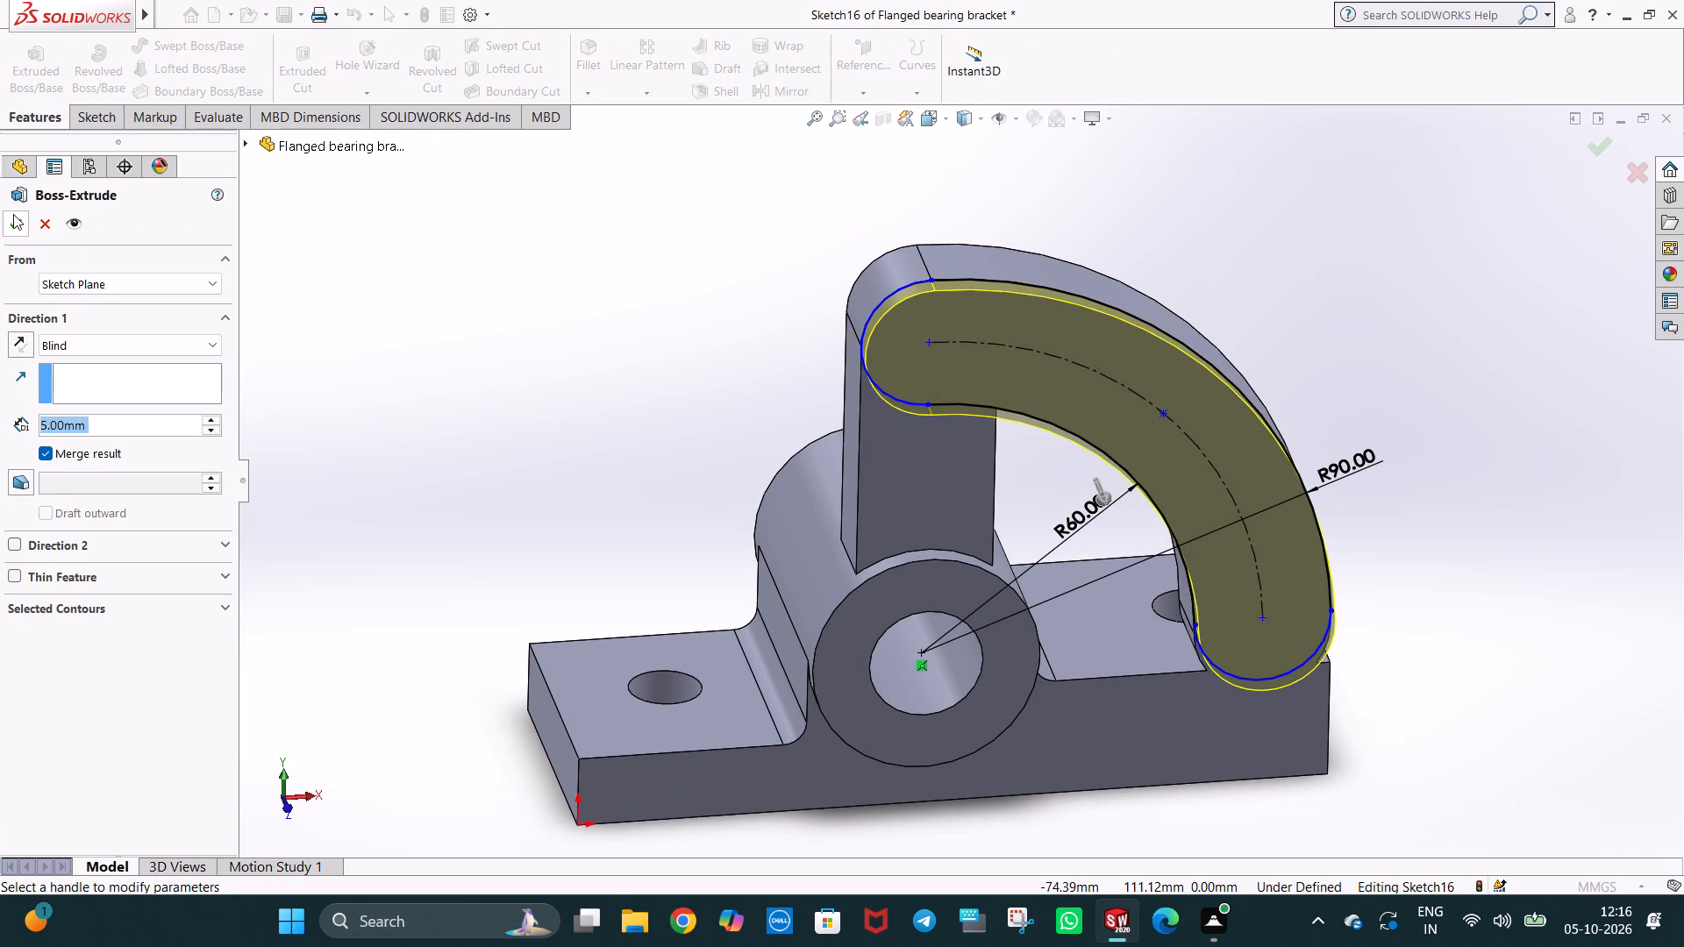
pyautogui.click(11, 210)
pyautogui.click(23, 227)
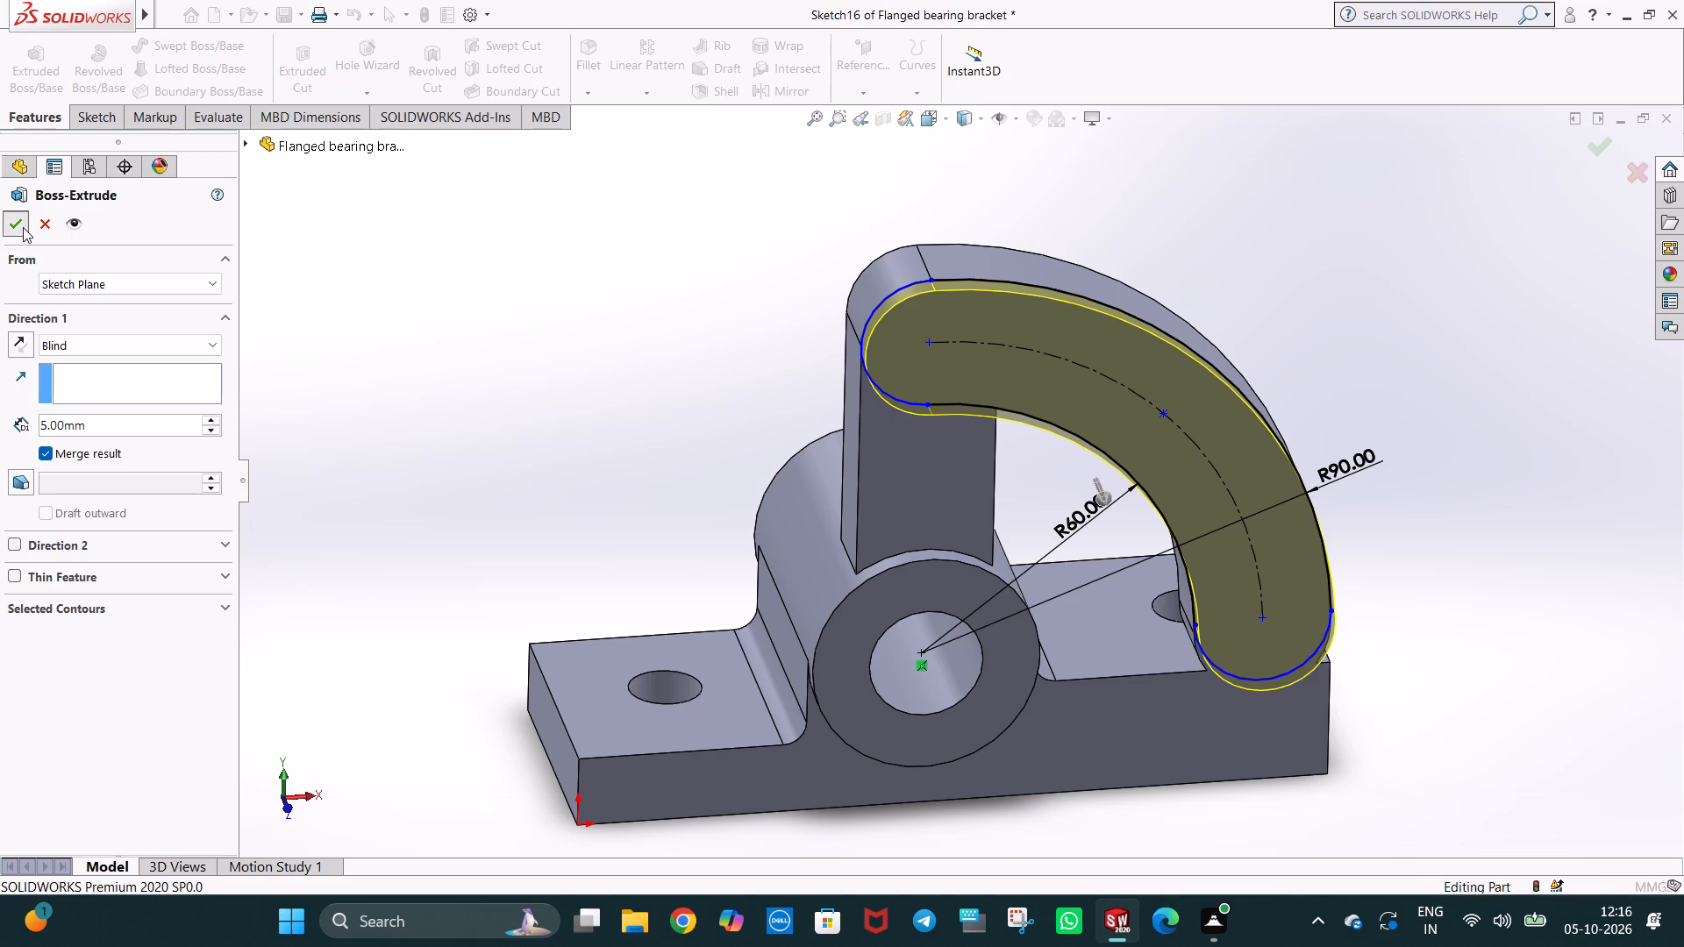
# Sketch a closed triangle on the base's front face, between its upper outer corner and the arm's lower end, about 3.1 mm wide.
pyautogui.hotkey('ctrl', '1')
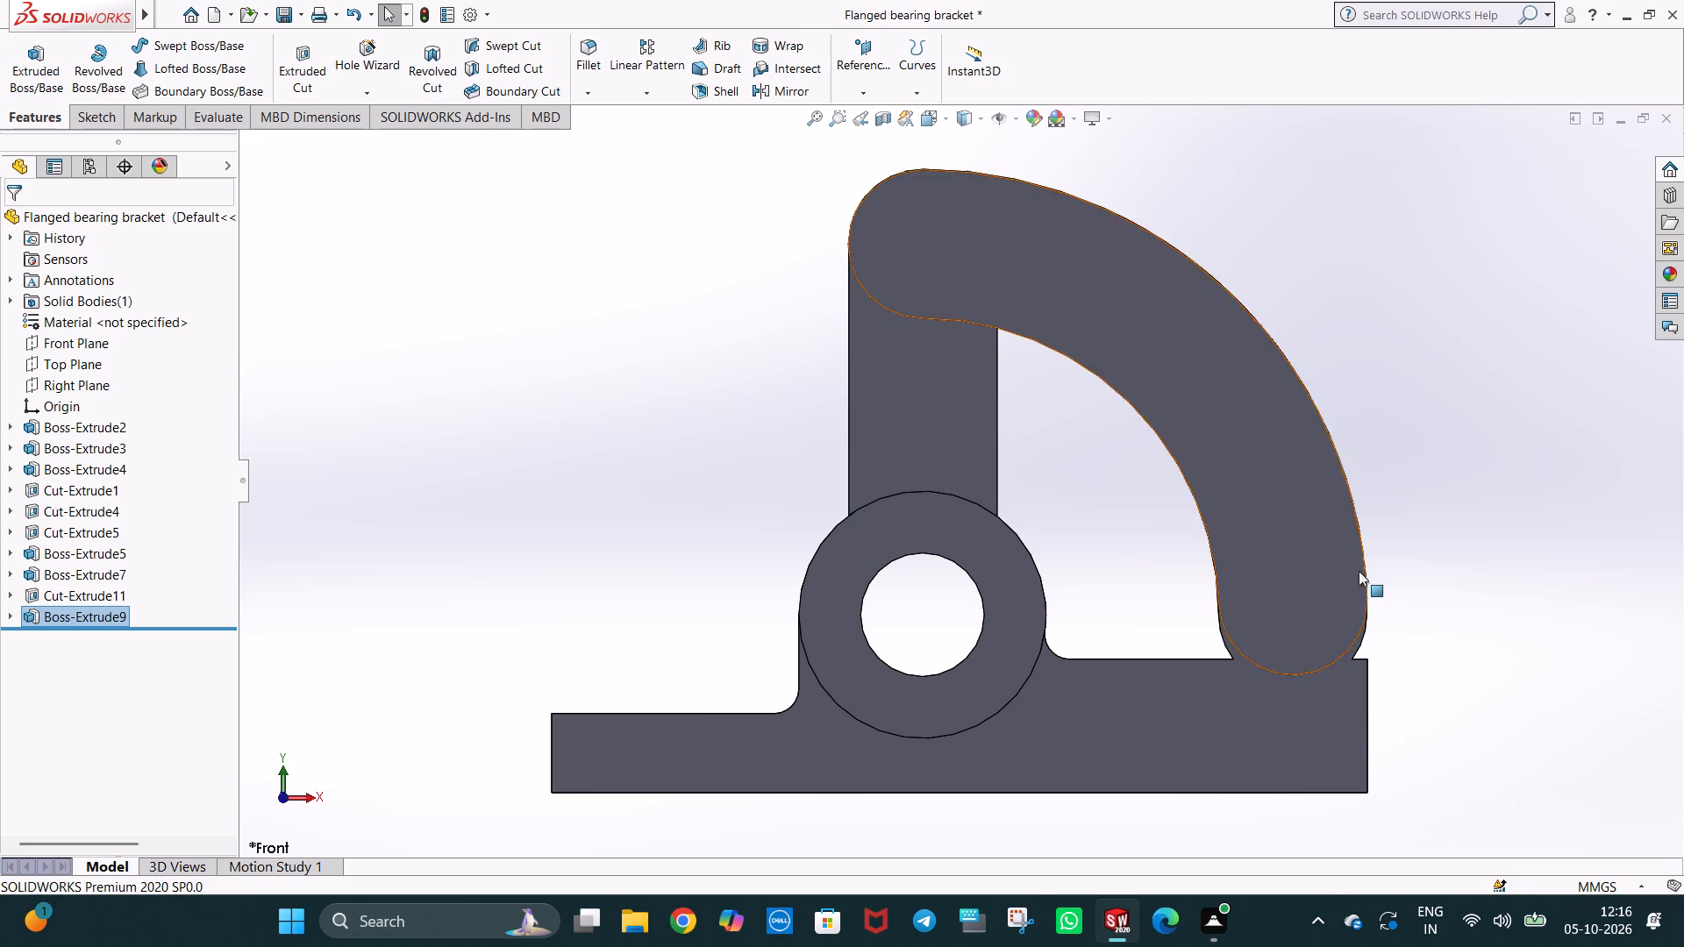
pyautogui.rightClick(1147, 697)
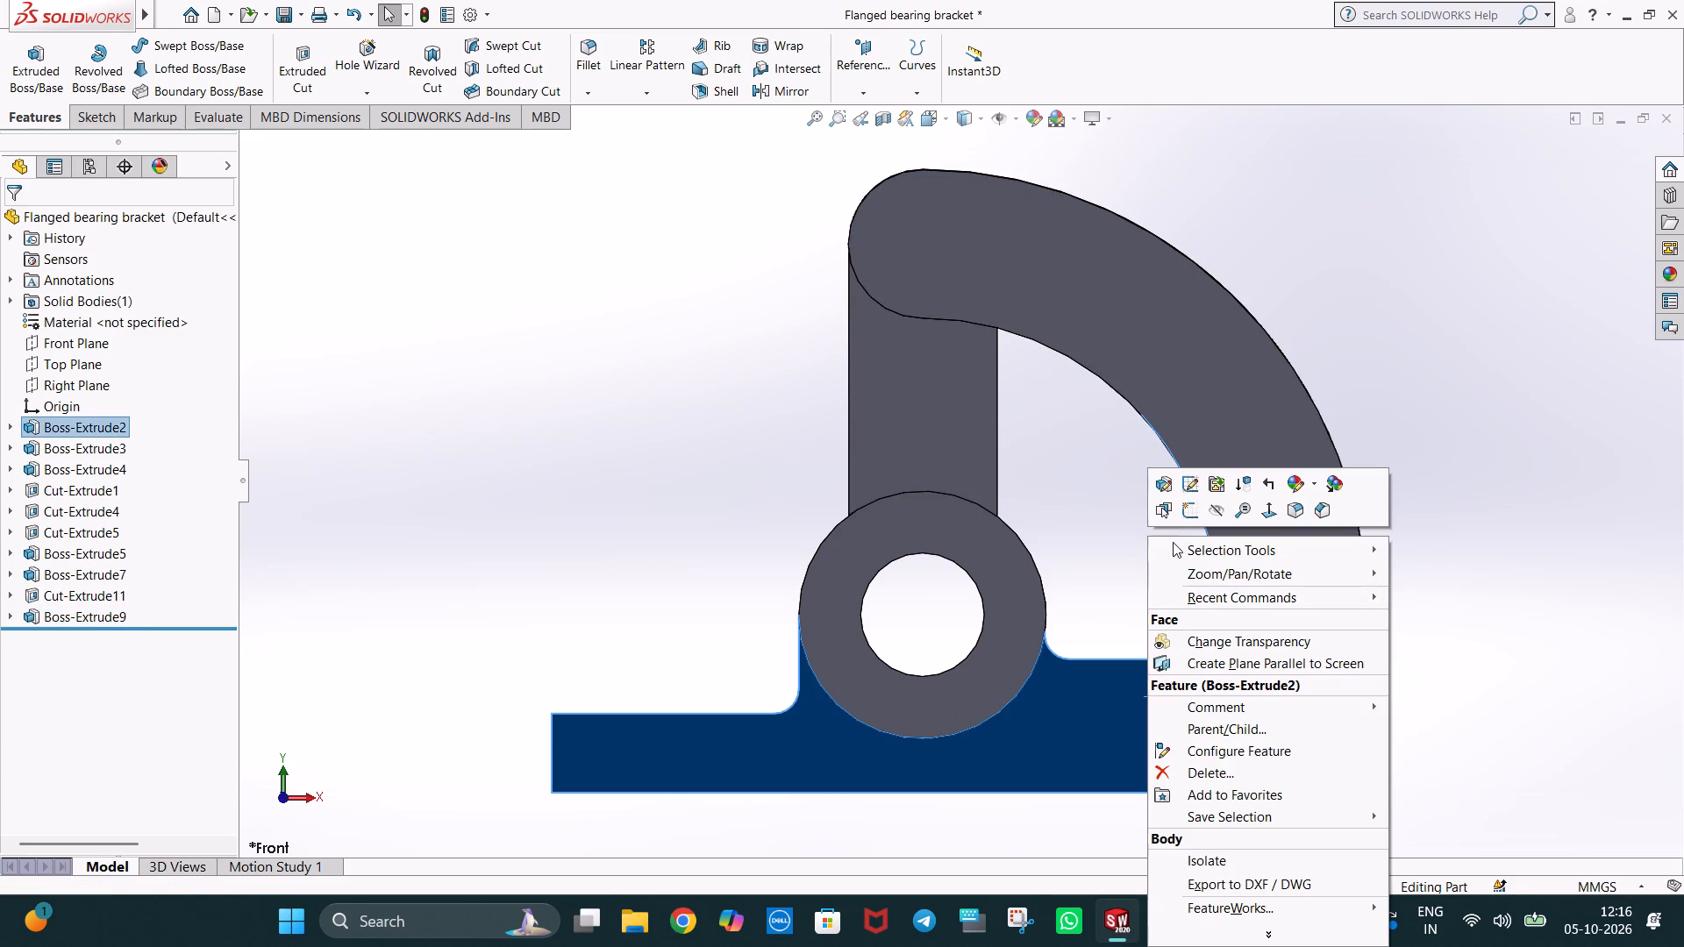
pyautogui.click(1181, 515)
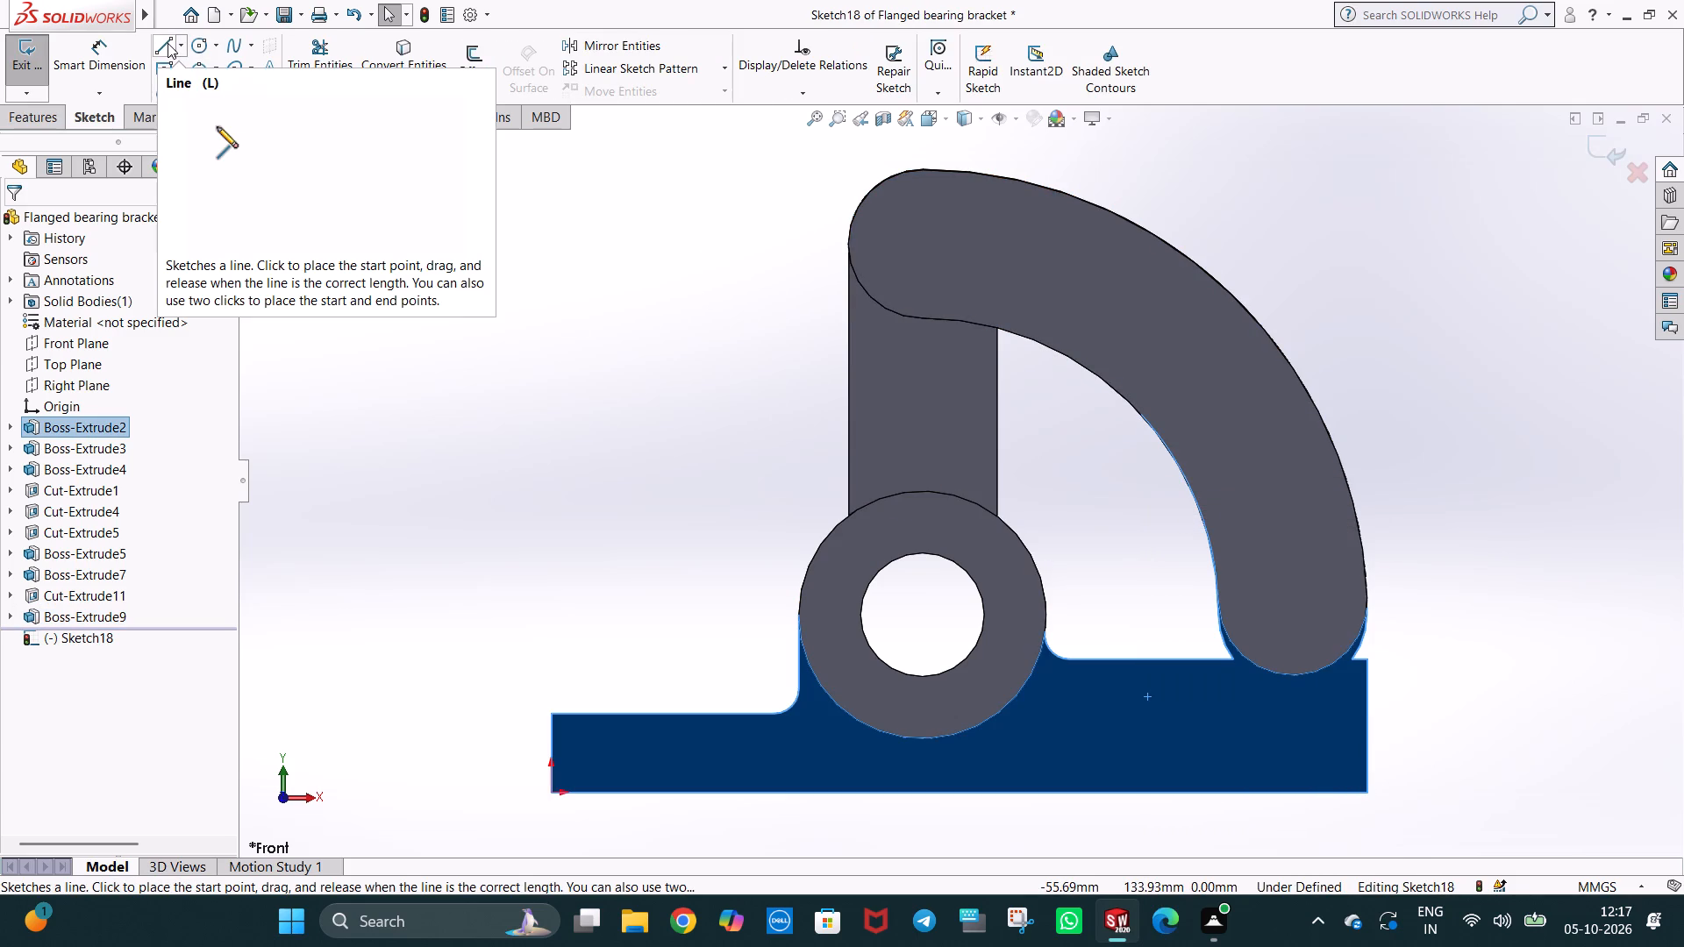
pyautogui.click(162, 44)
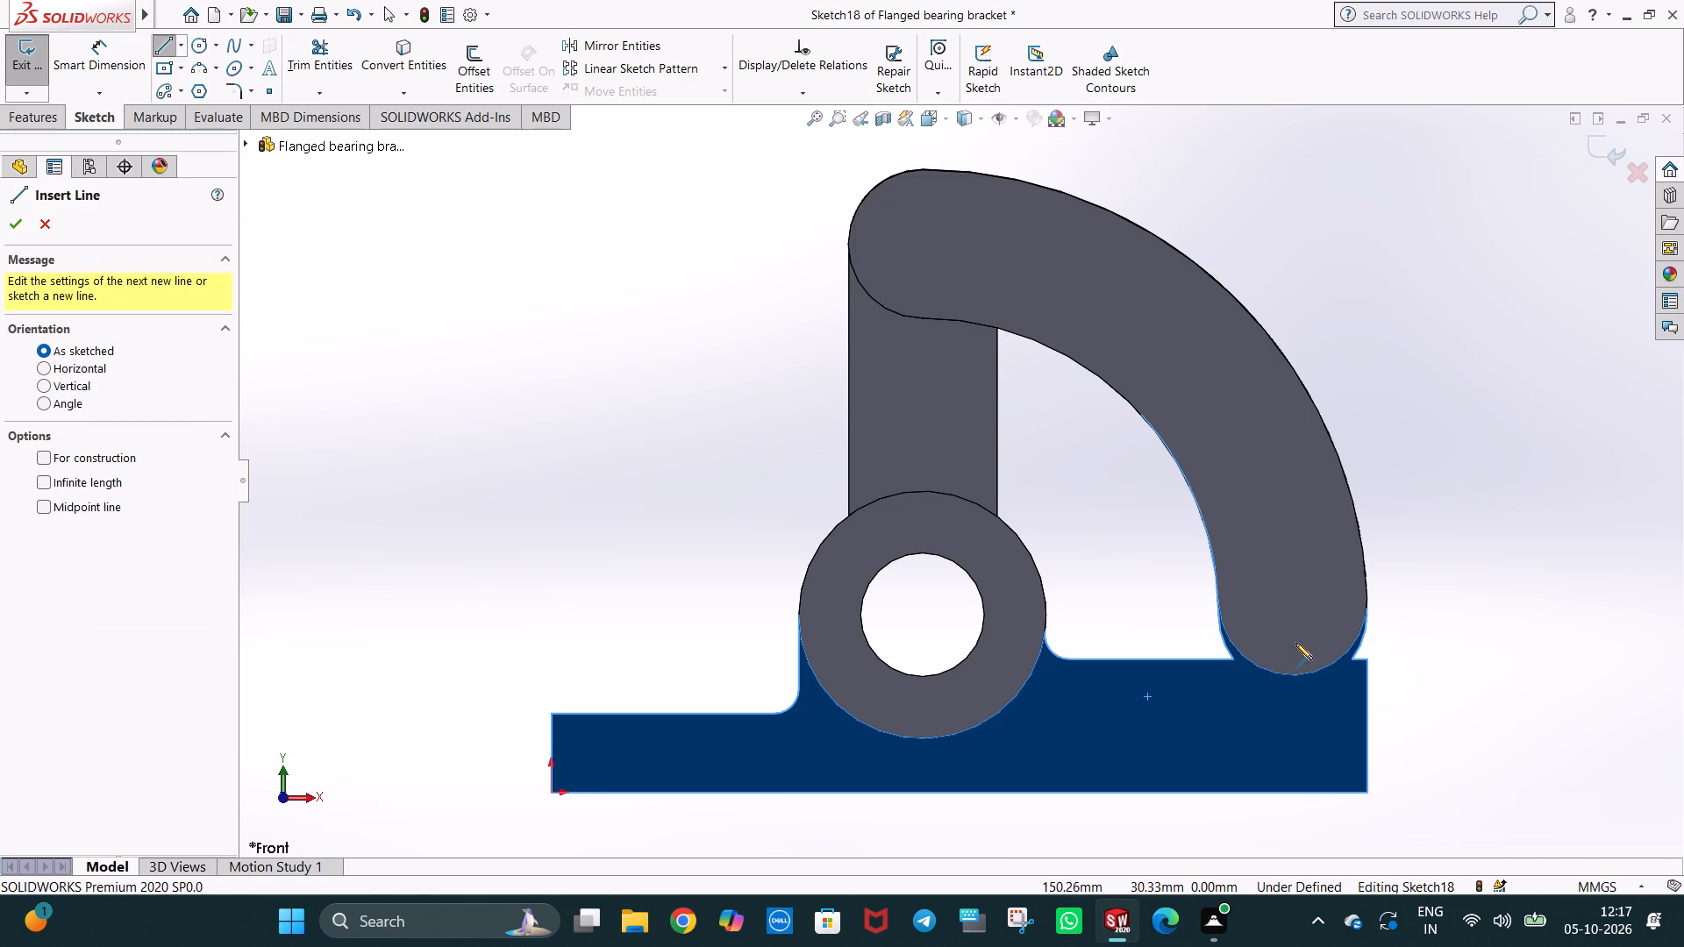
pyautogui.click(1365, 660)
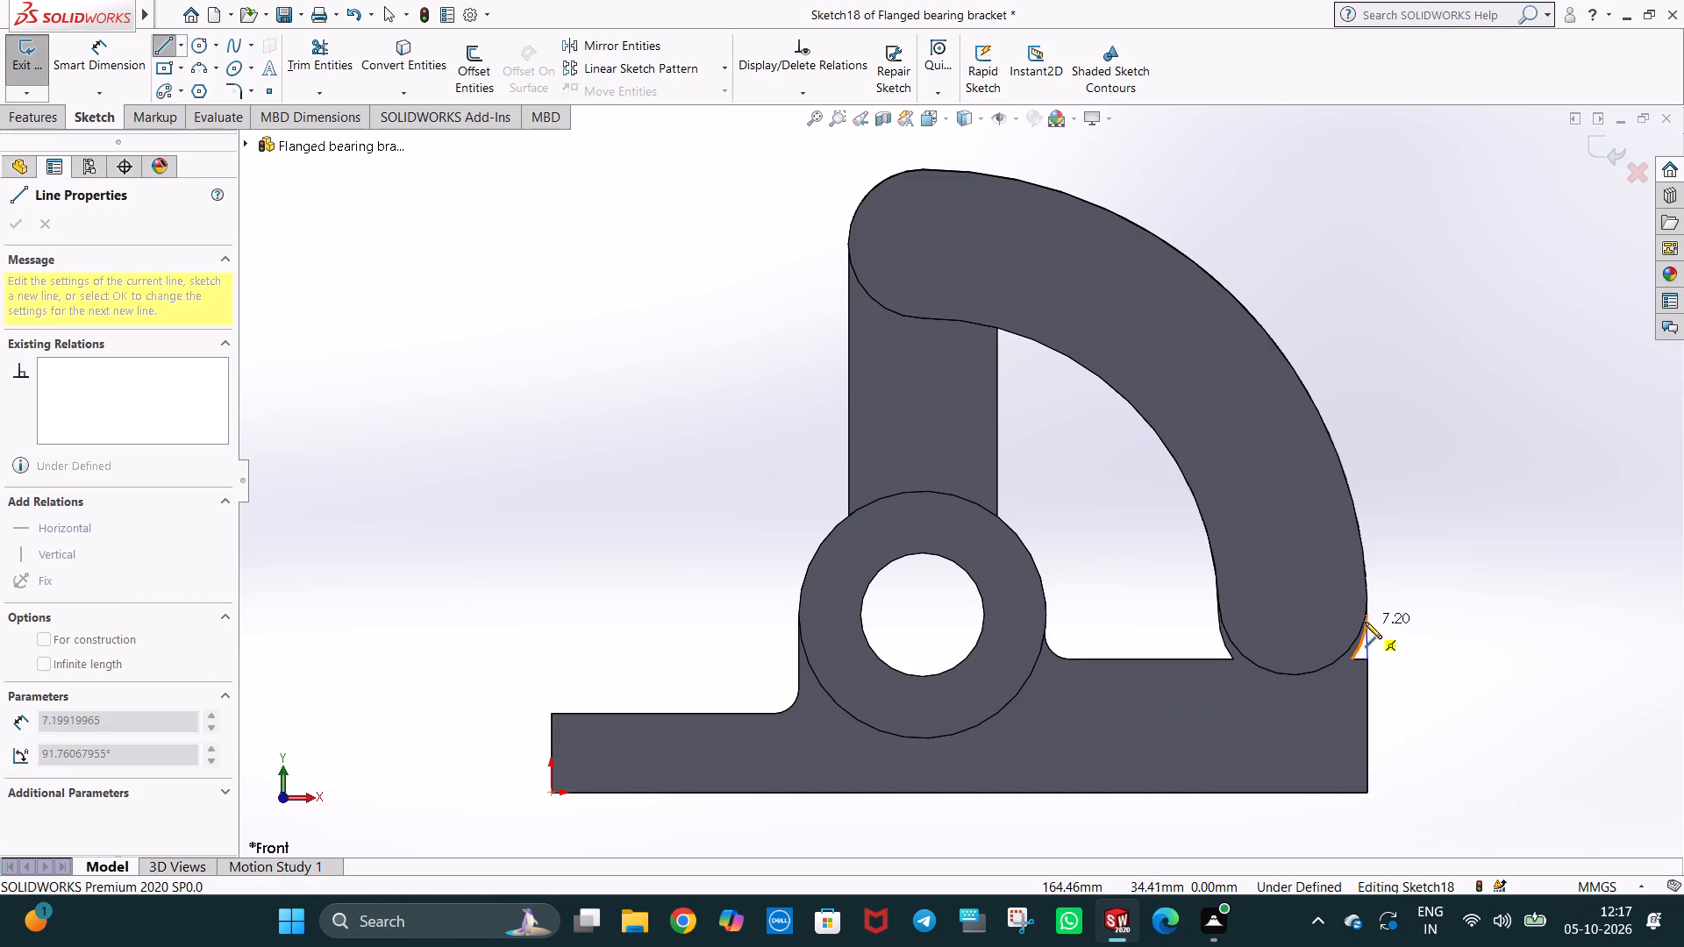
pyautogui.click(1366, 611)
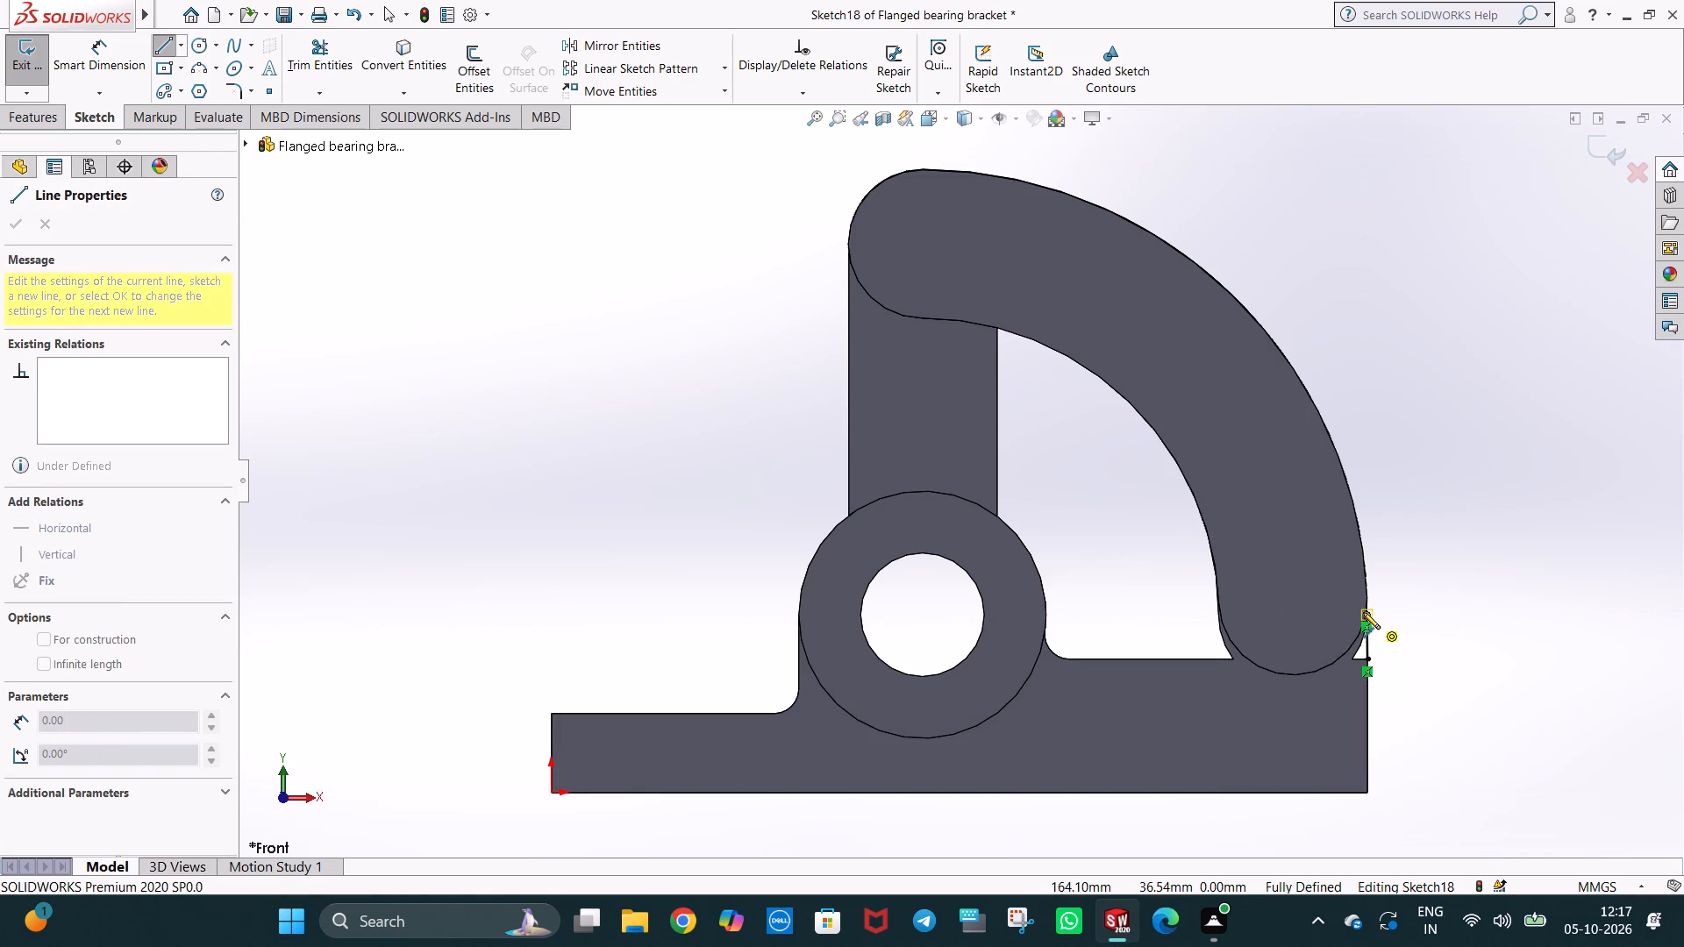
pyautogui.click(1352, 659)
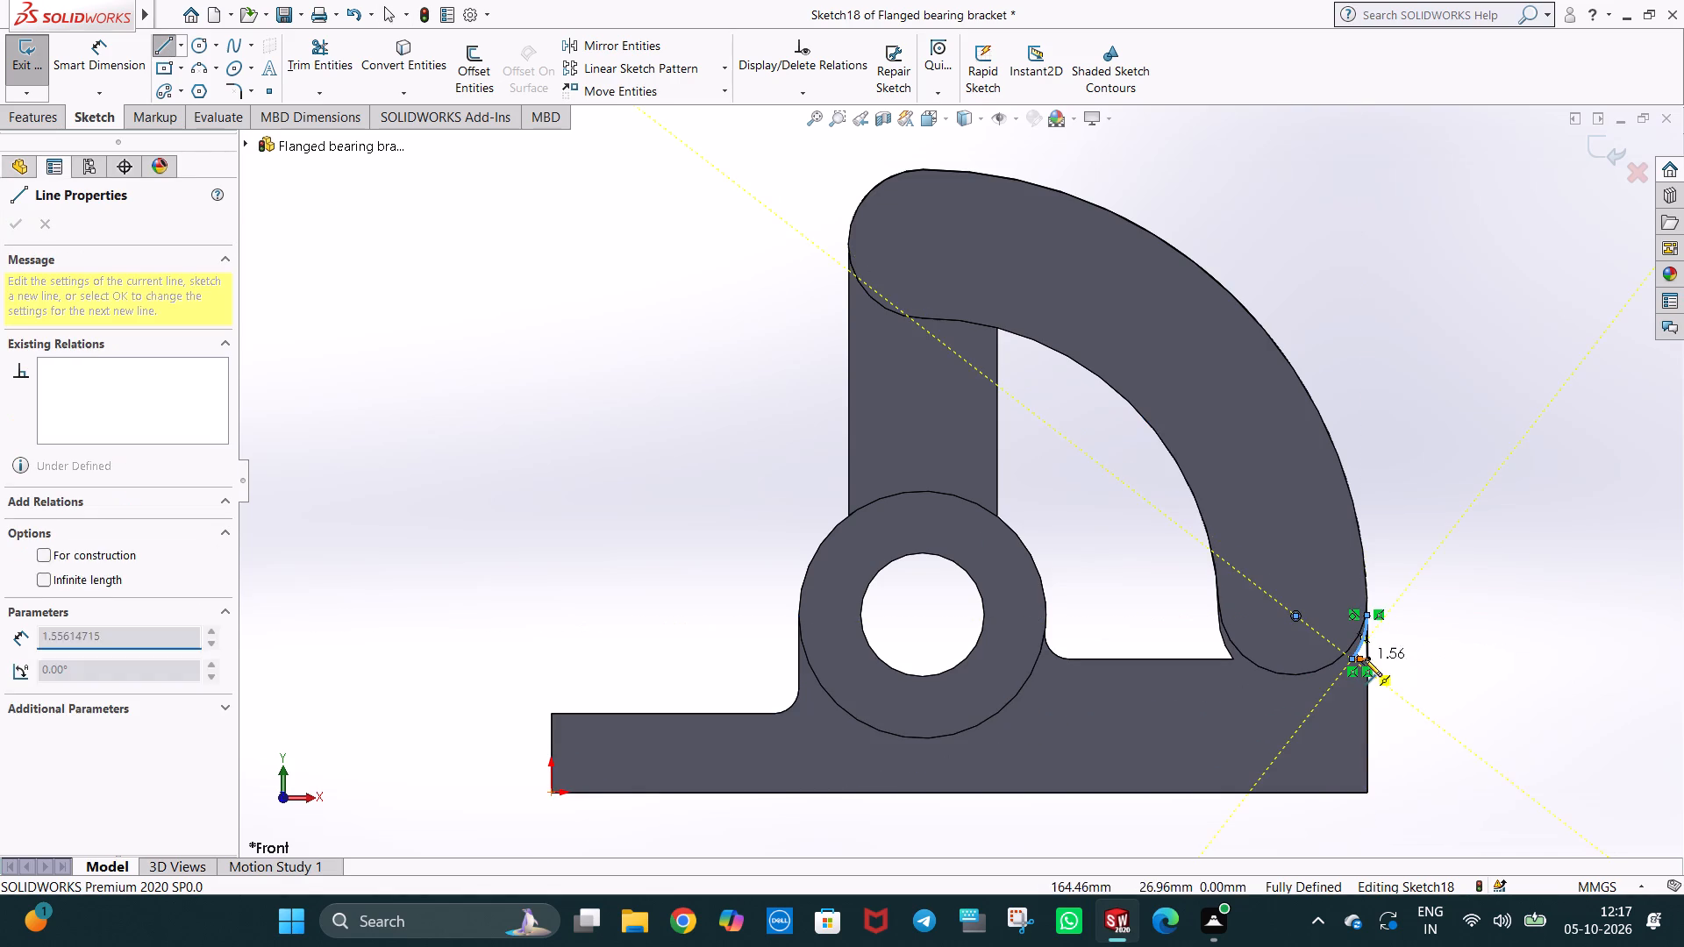
pyautogui.click(1366, 660)
pyautogui.press('Escape')
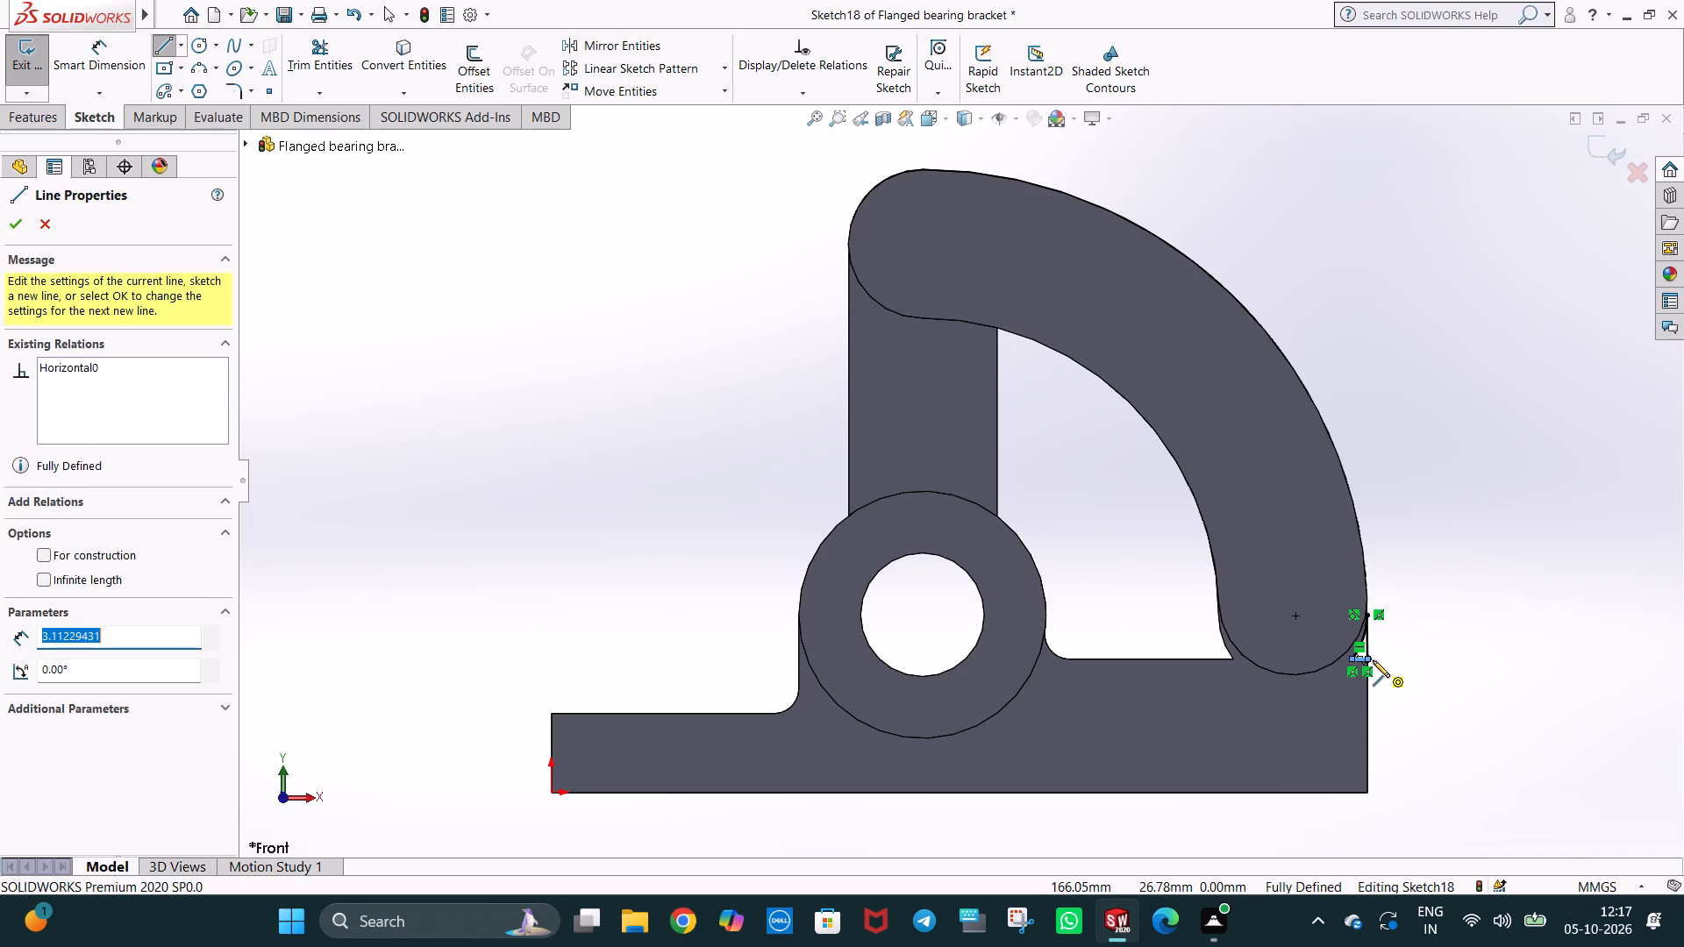
pyautogui.press('Escape')
pyautogui.press('Escape')
# Sketch a horizontal line about 5.9 mm long on the base's top edge, ending where it meets the arm's inner side.
pyautogui.moveTo(1397, 714); pyautogui.dragTo(1359, 735, button='middle')
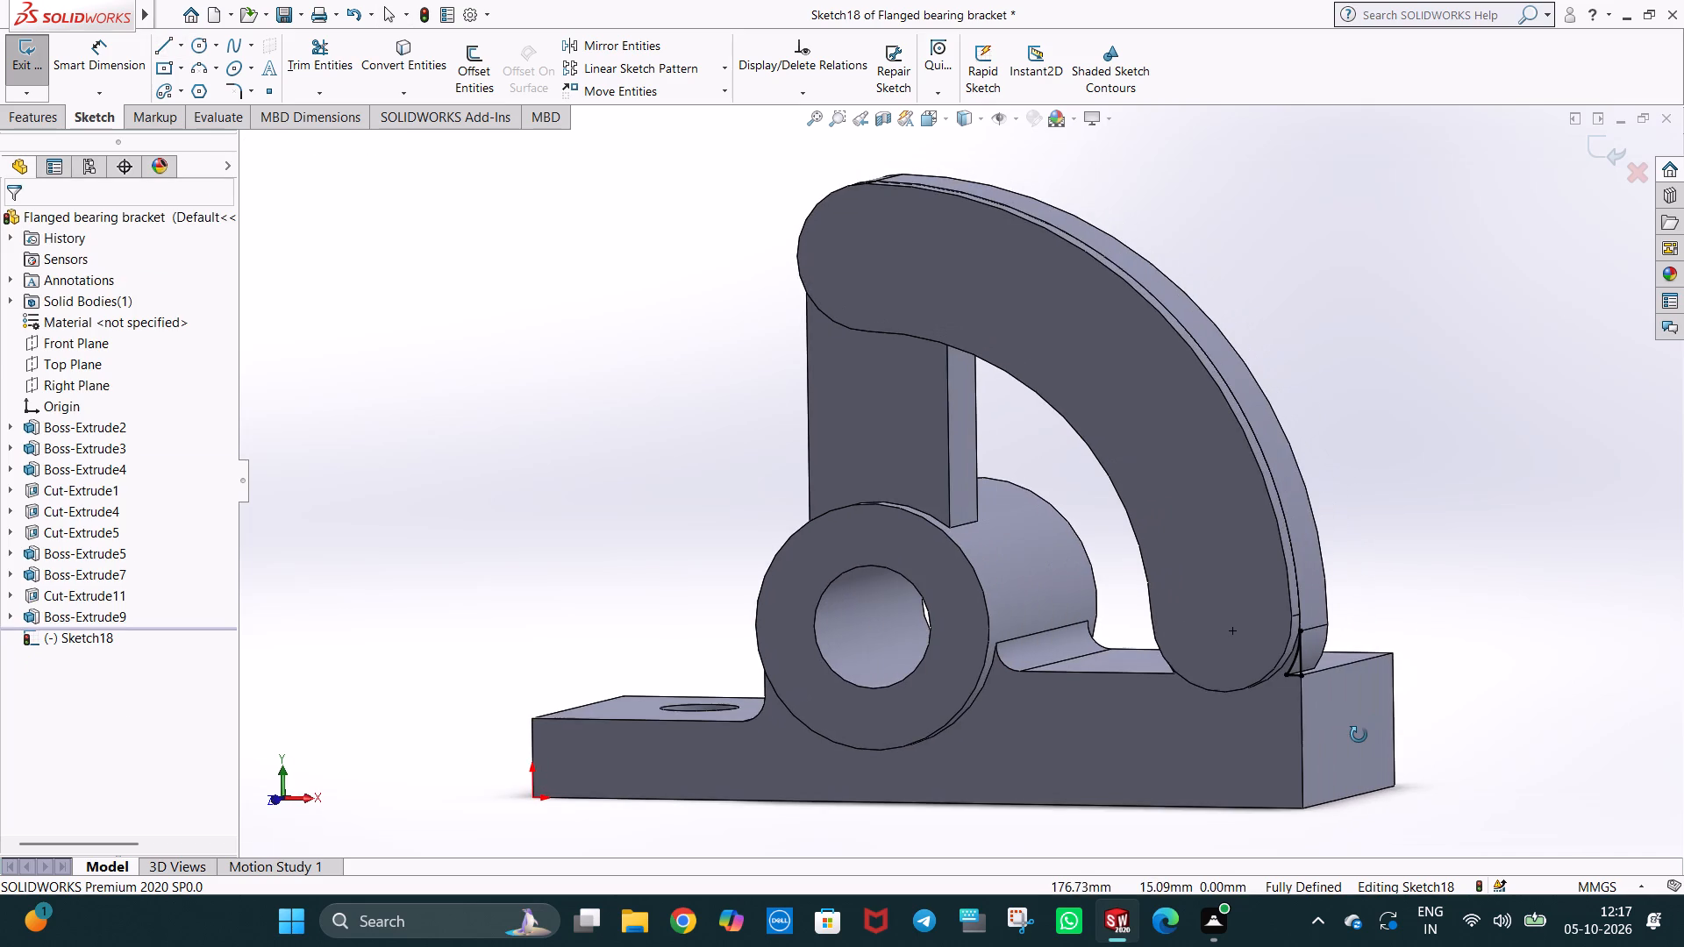
pyautogui.moveTo(1359, 735); pyautogui.dragTo(1414, 712, button='middle')
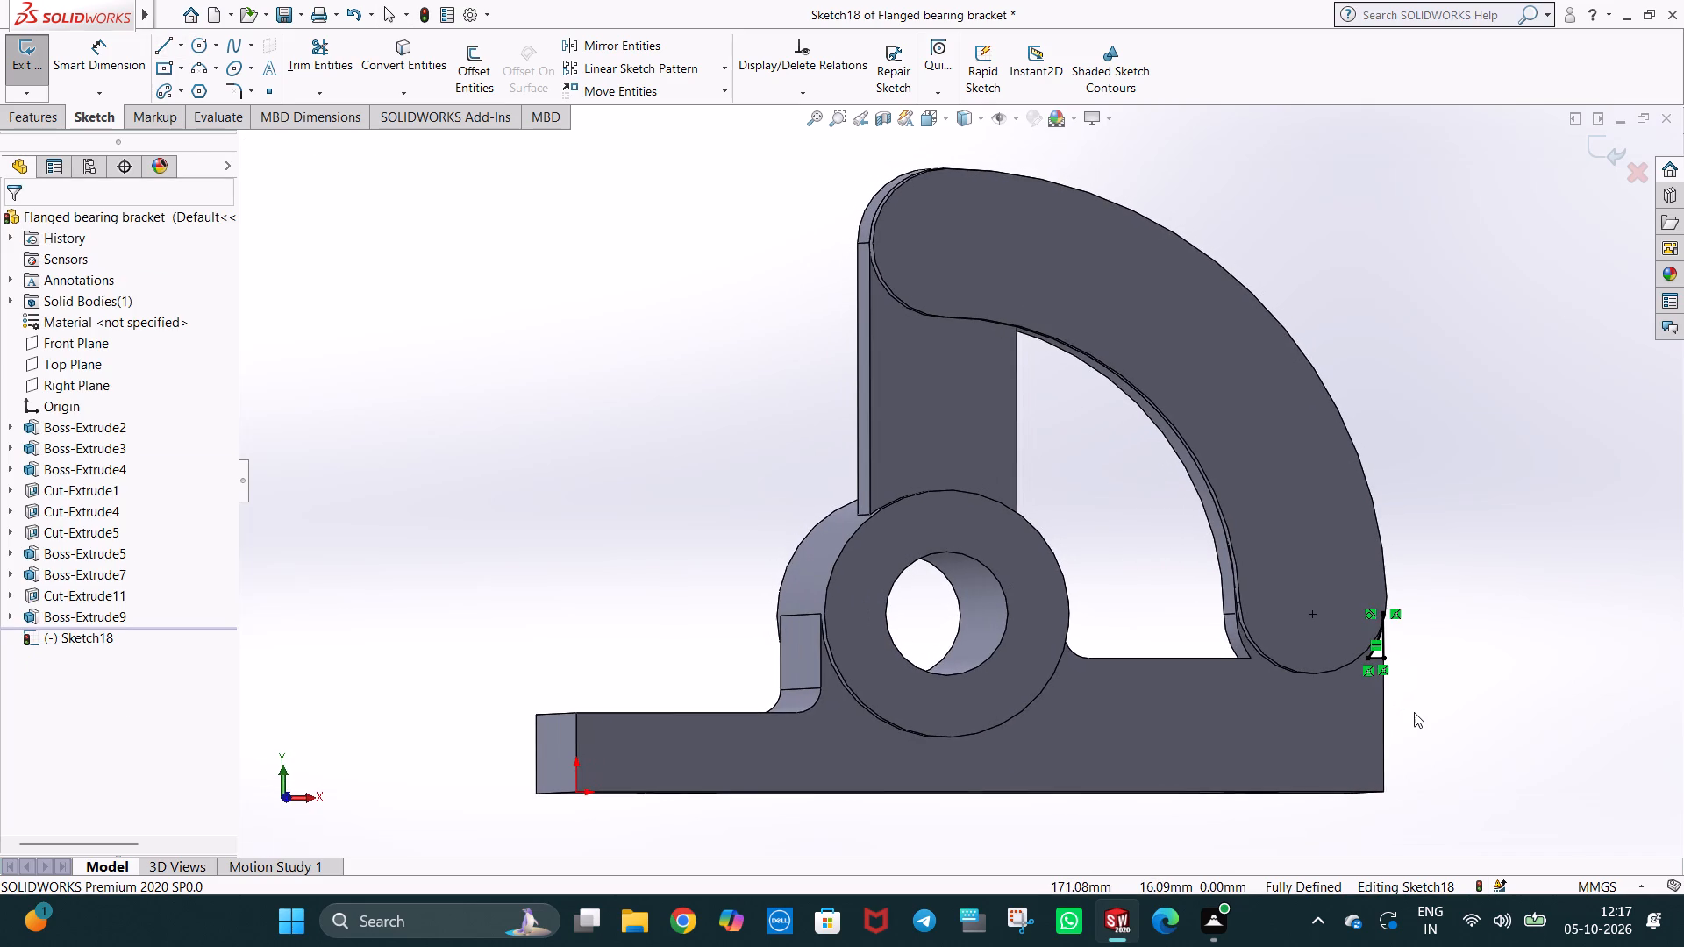
pyautogui.hotkey('ctrl', '1')
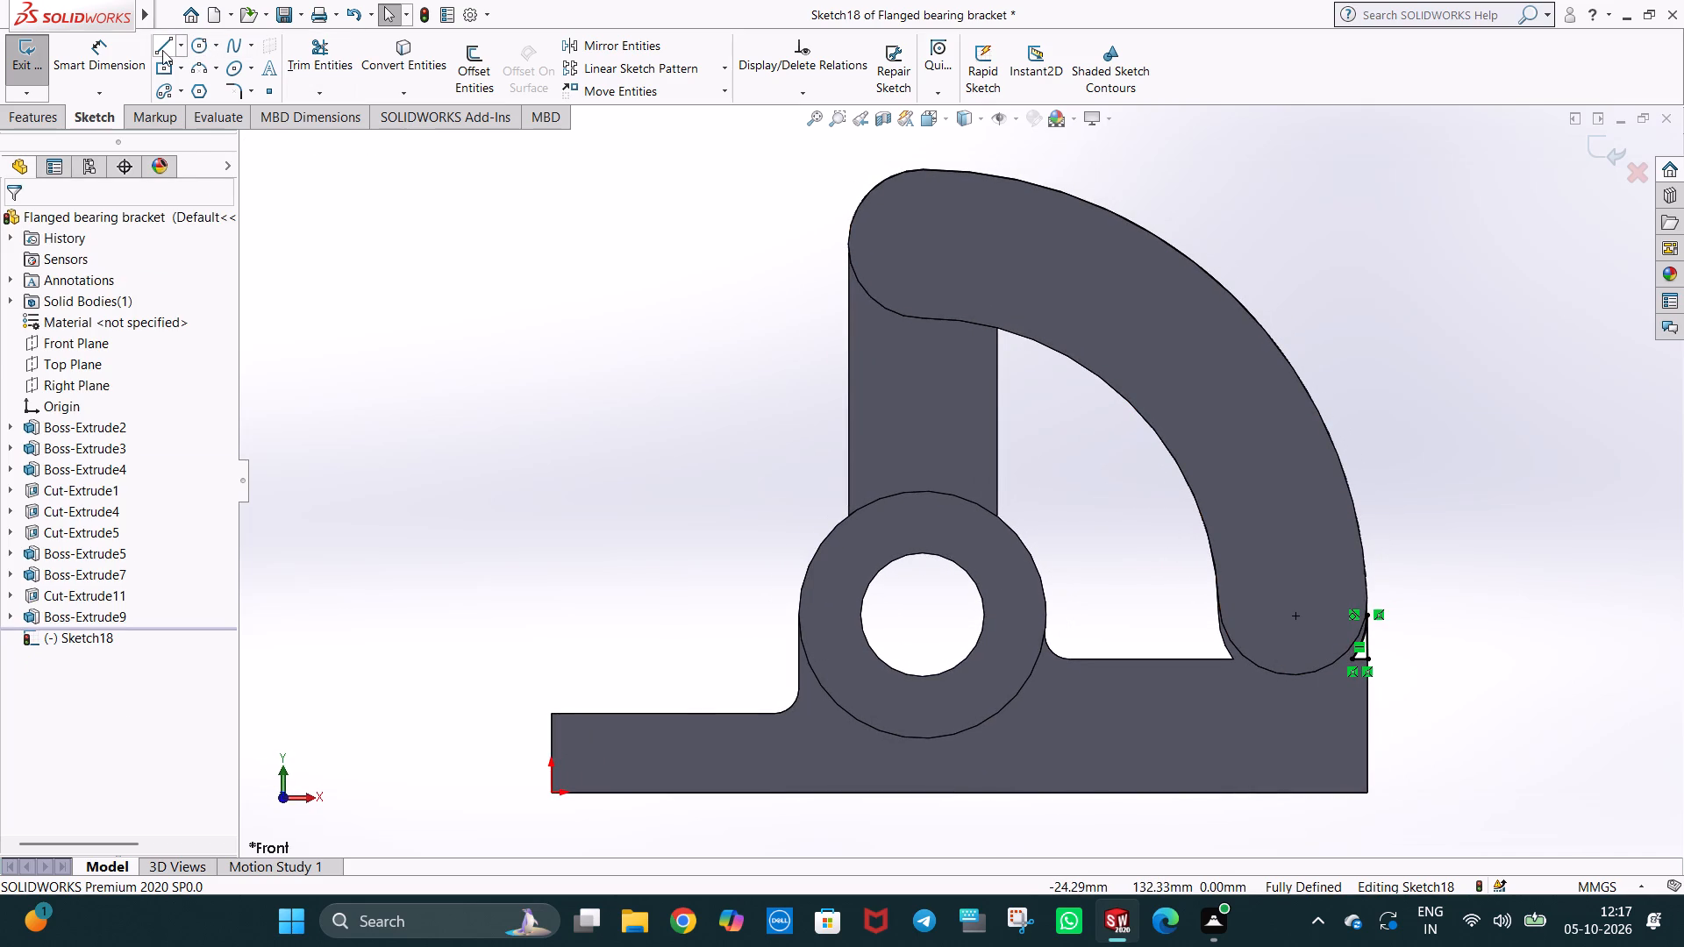
pyautogui.click(162, 50)
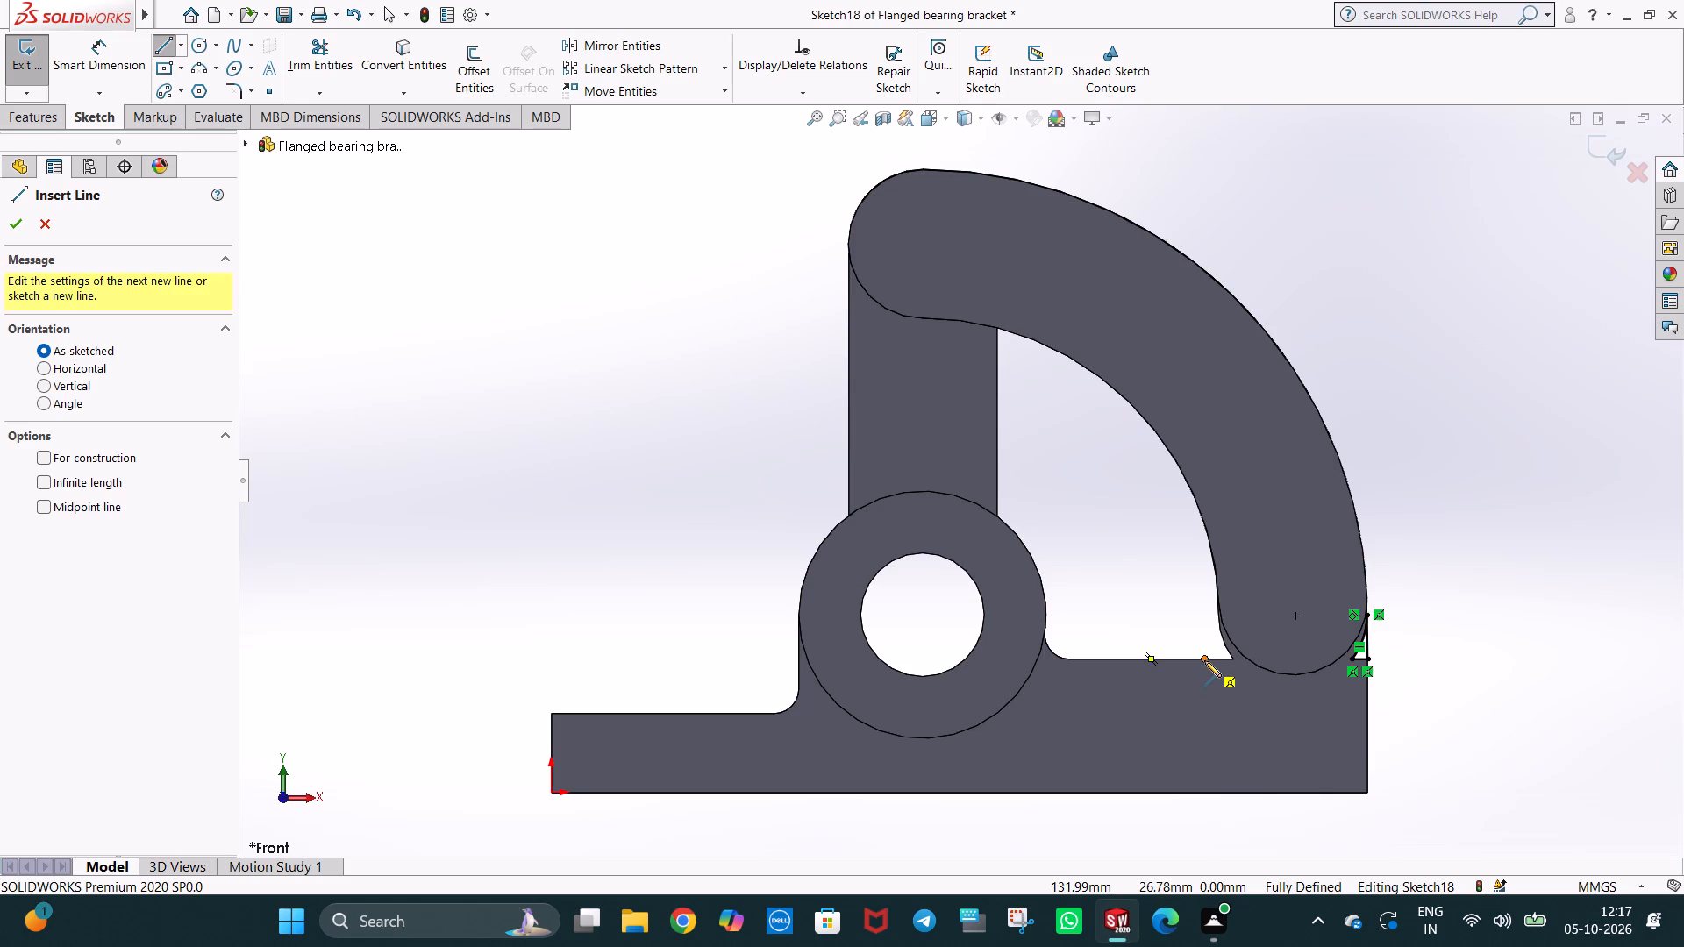
pyautogui.click(1204, 660)
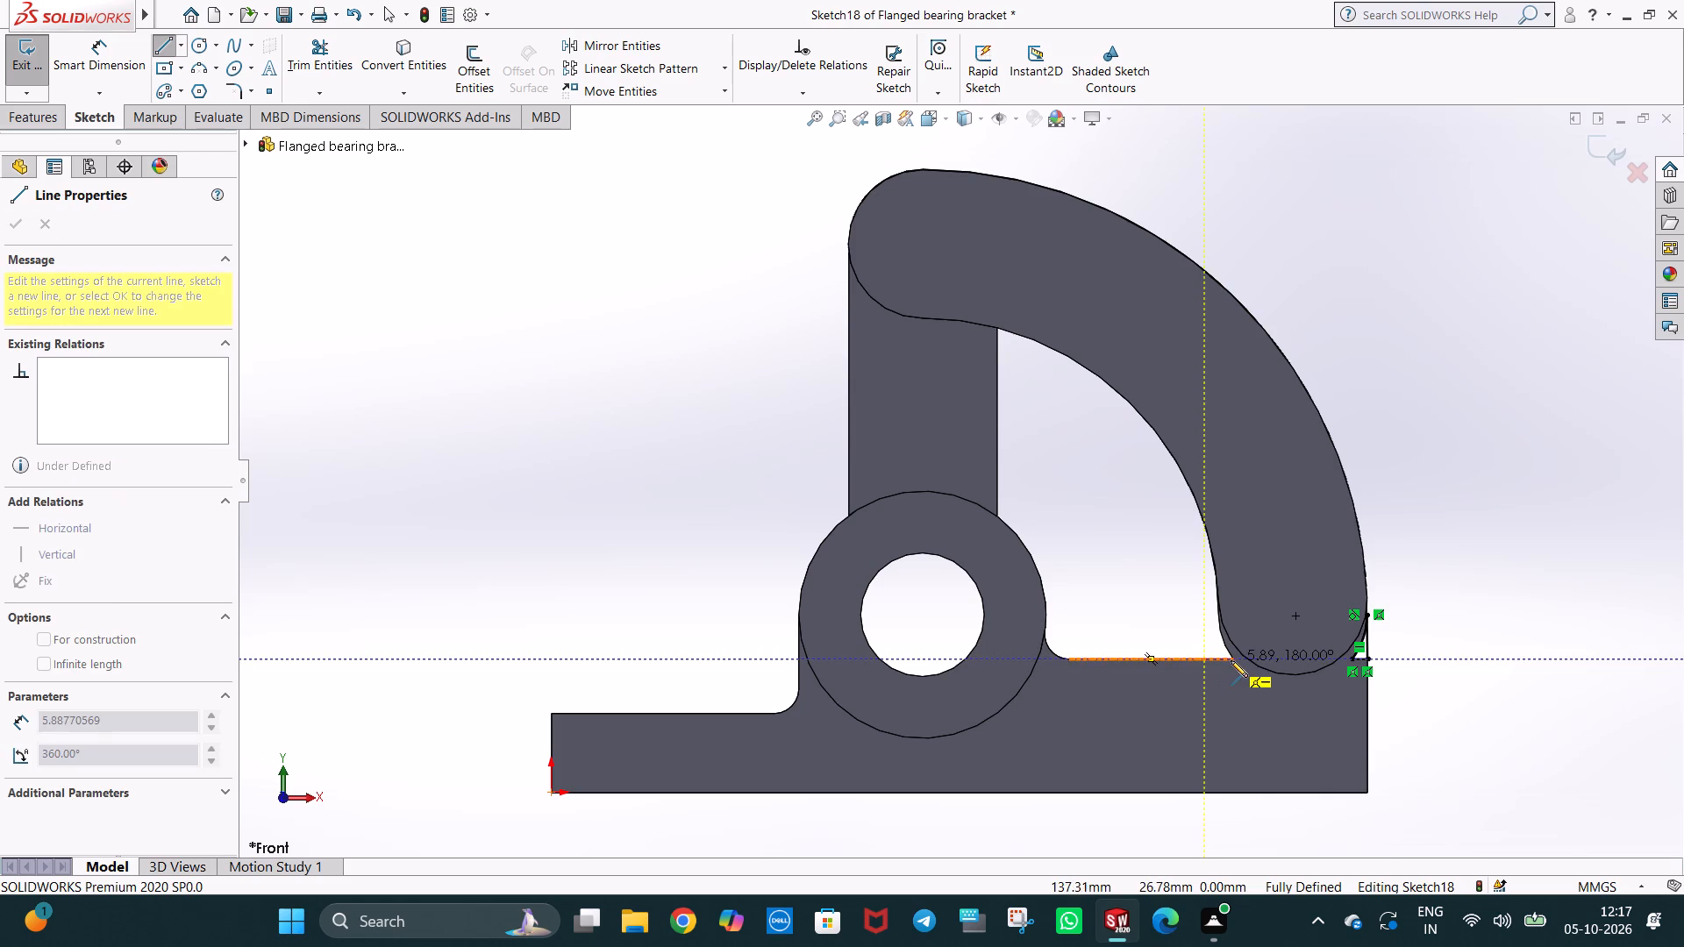
pyautogui.click(1232, 659)
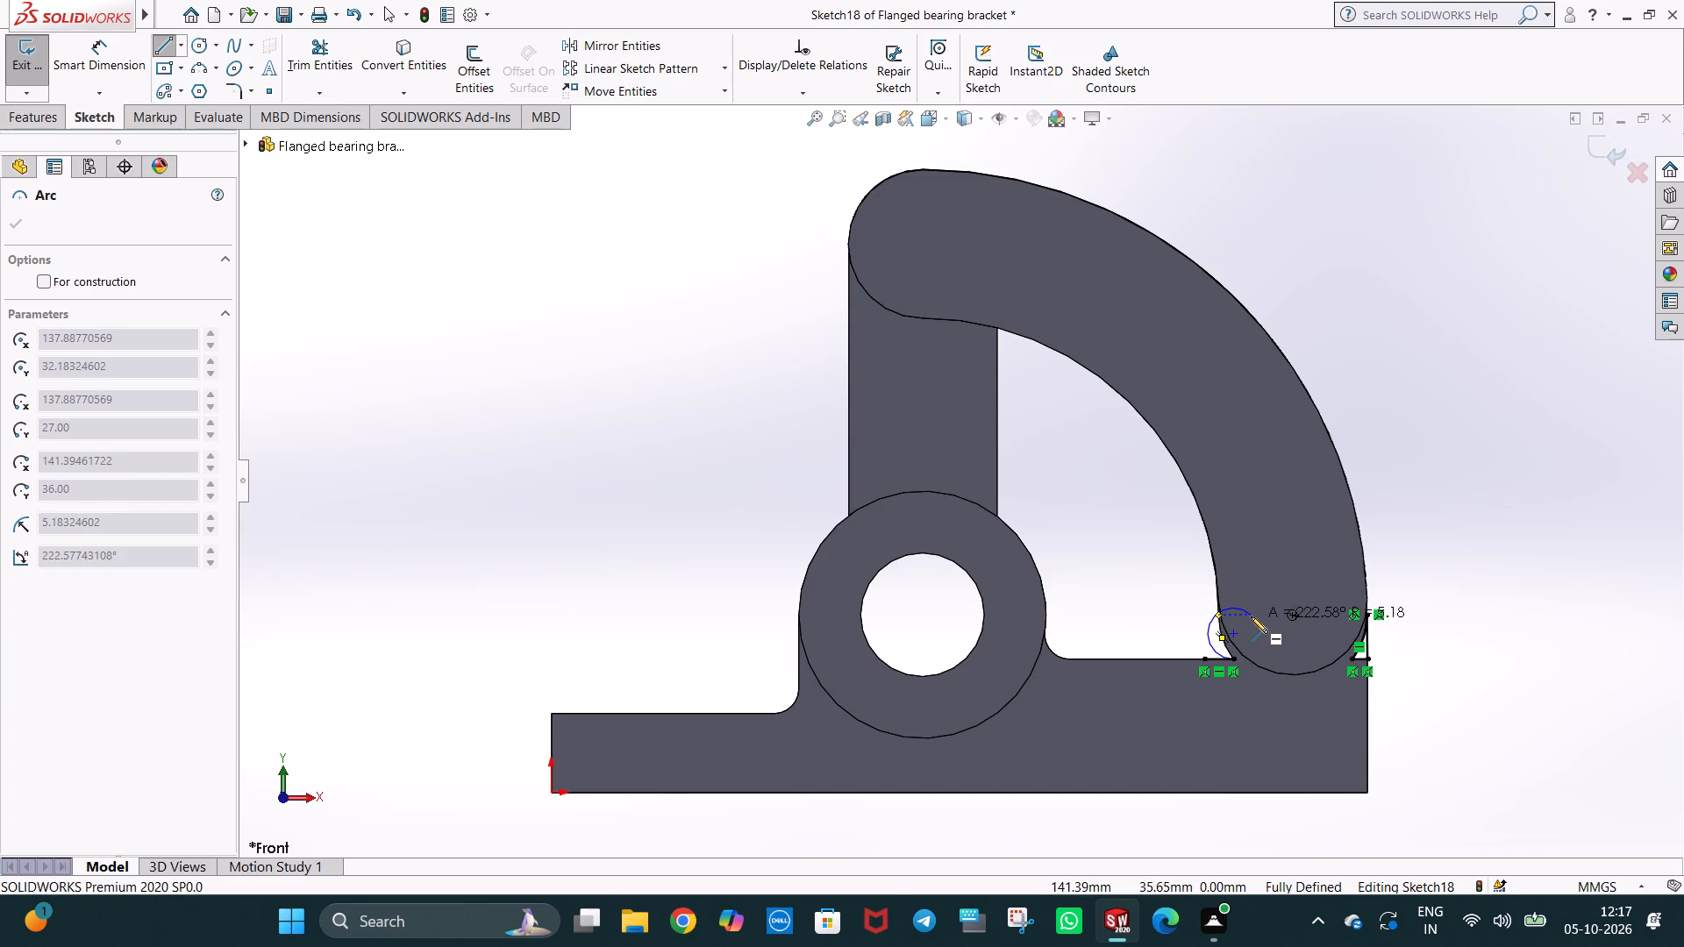
pyautogui.press('Escape')
# Sketch a circle of about 15.5 mm radius centred on the centre of the arm's lower rounded end.
pyautogui.scroll(-1, 1245, 671)
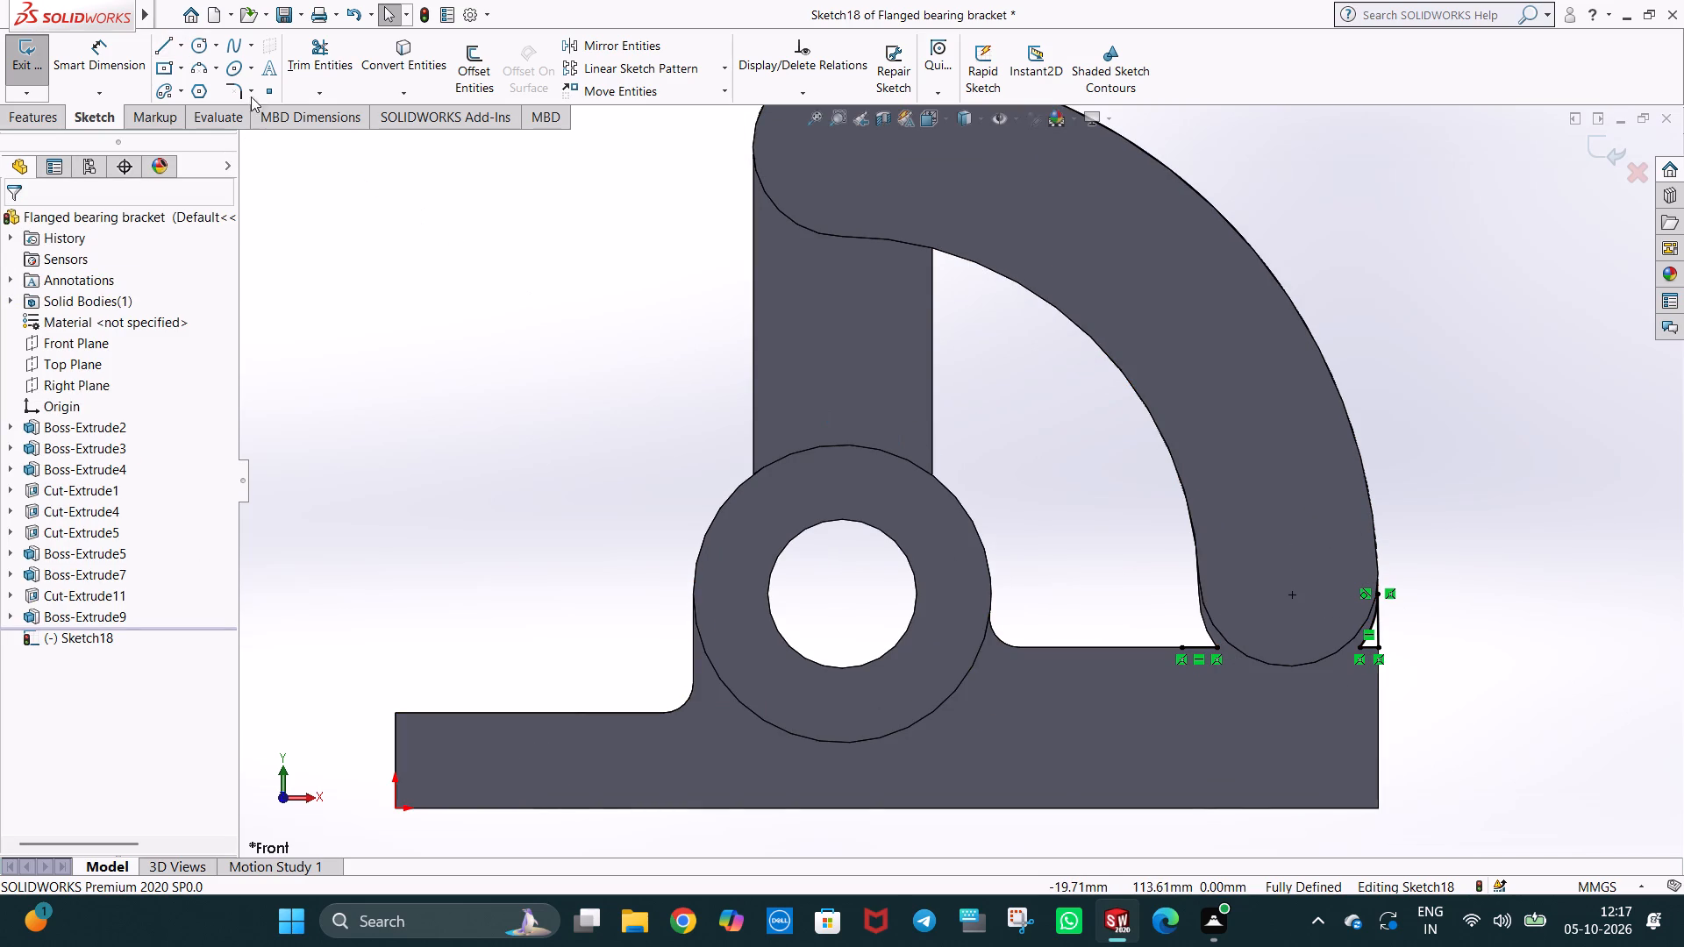
pyautogui.click(202, 45)
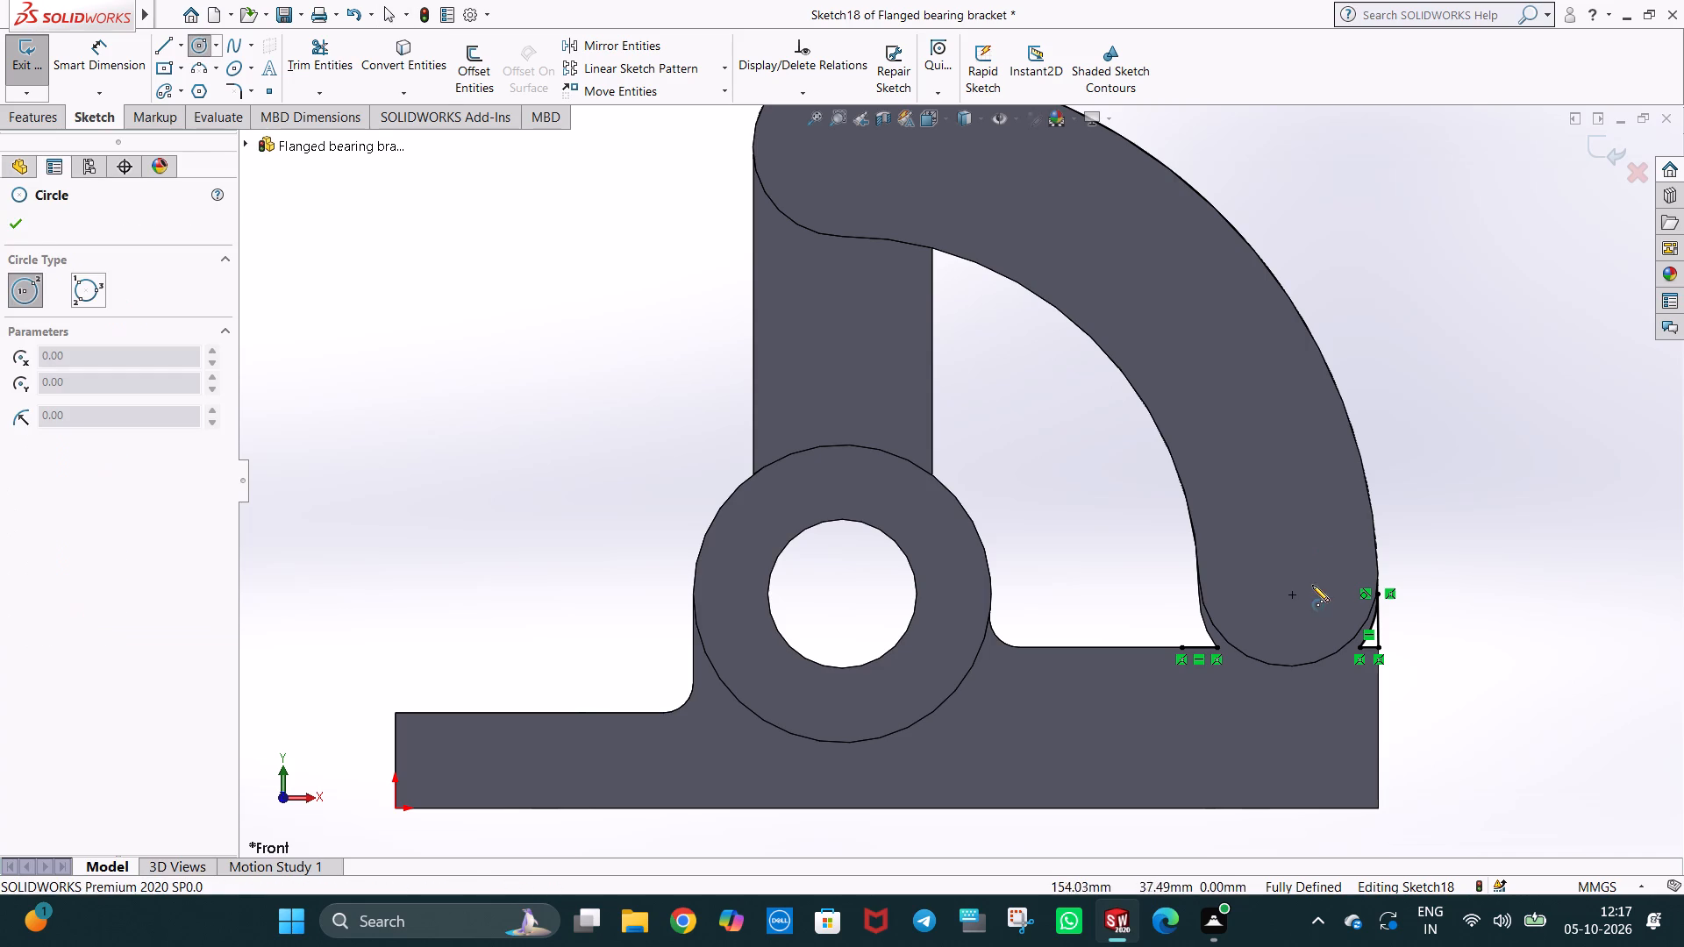
pyautogui.click(1295, 595)
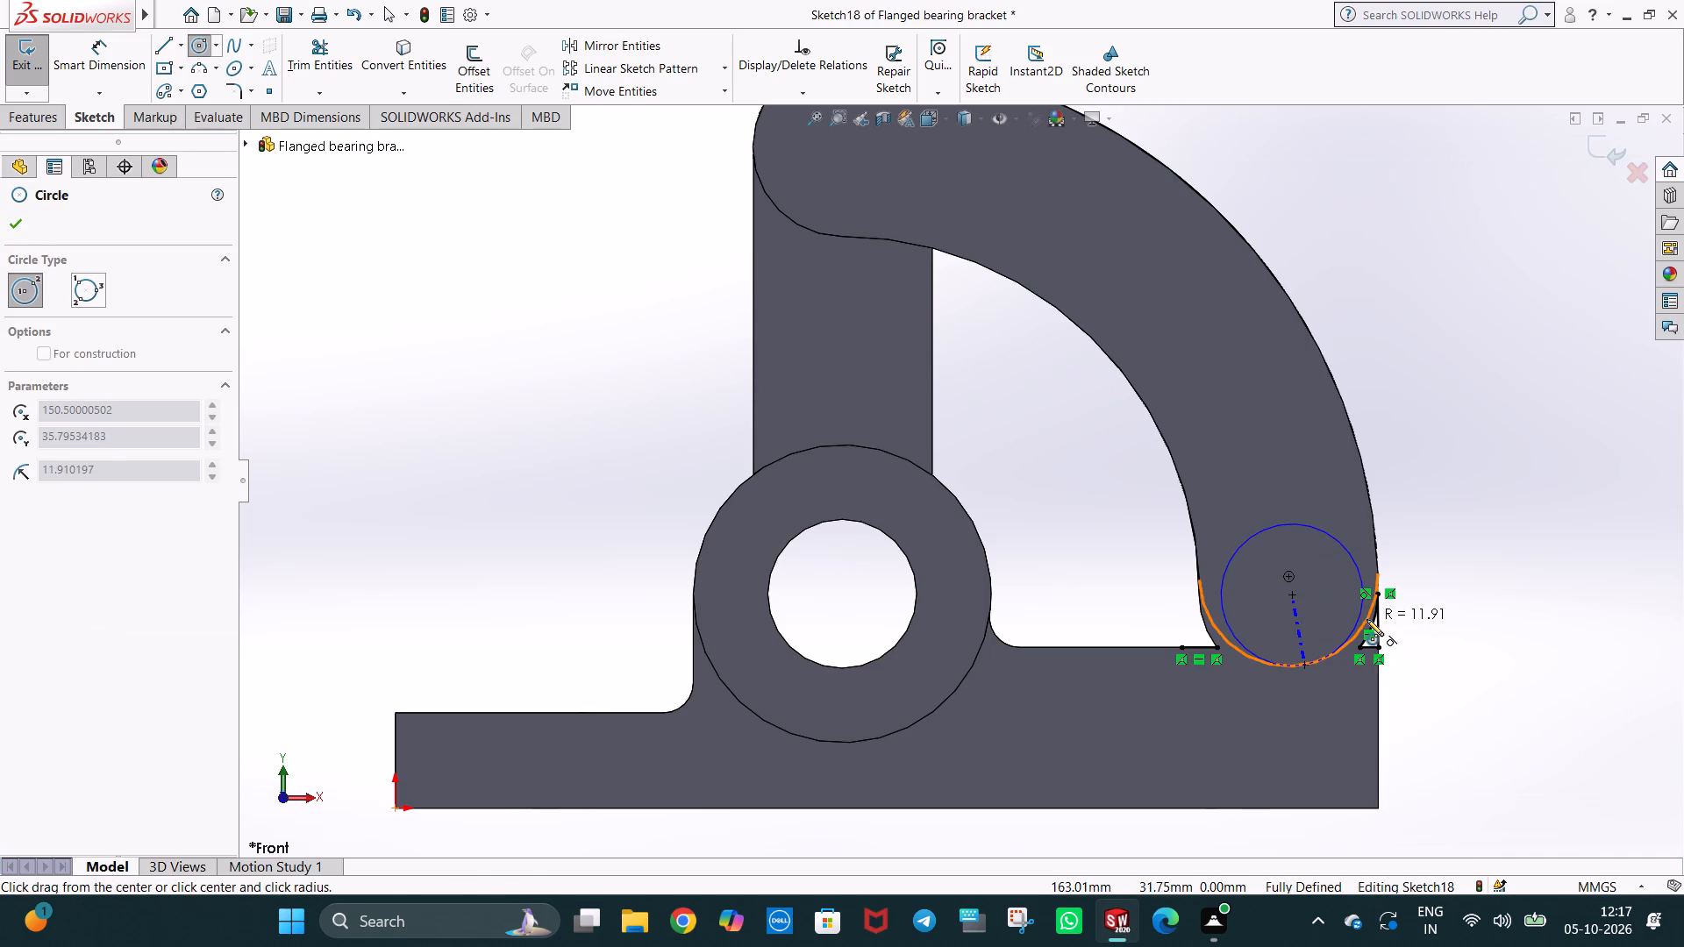
pyautogui.click(1384, 585)
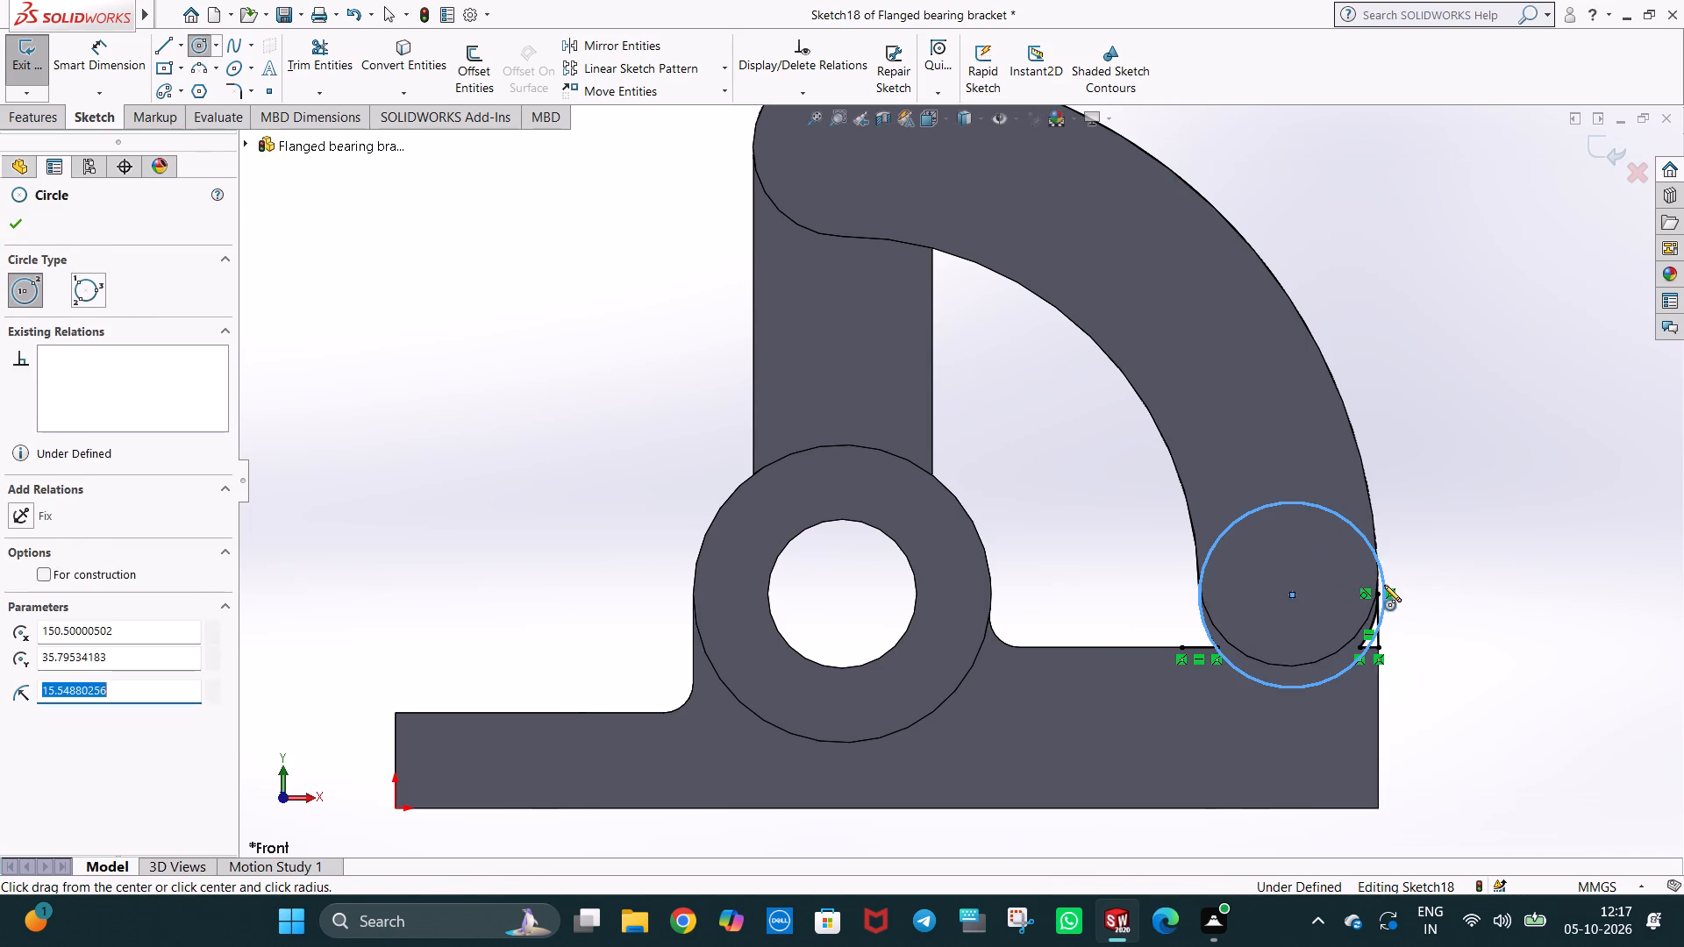
pyautogui.press('Escape')
pyautogui.press('Escape')
pyautogui.press('Escape')
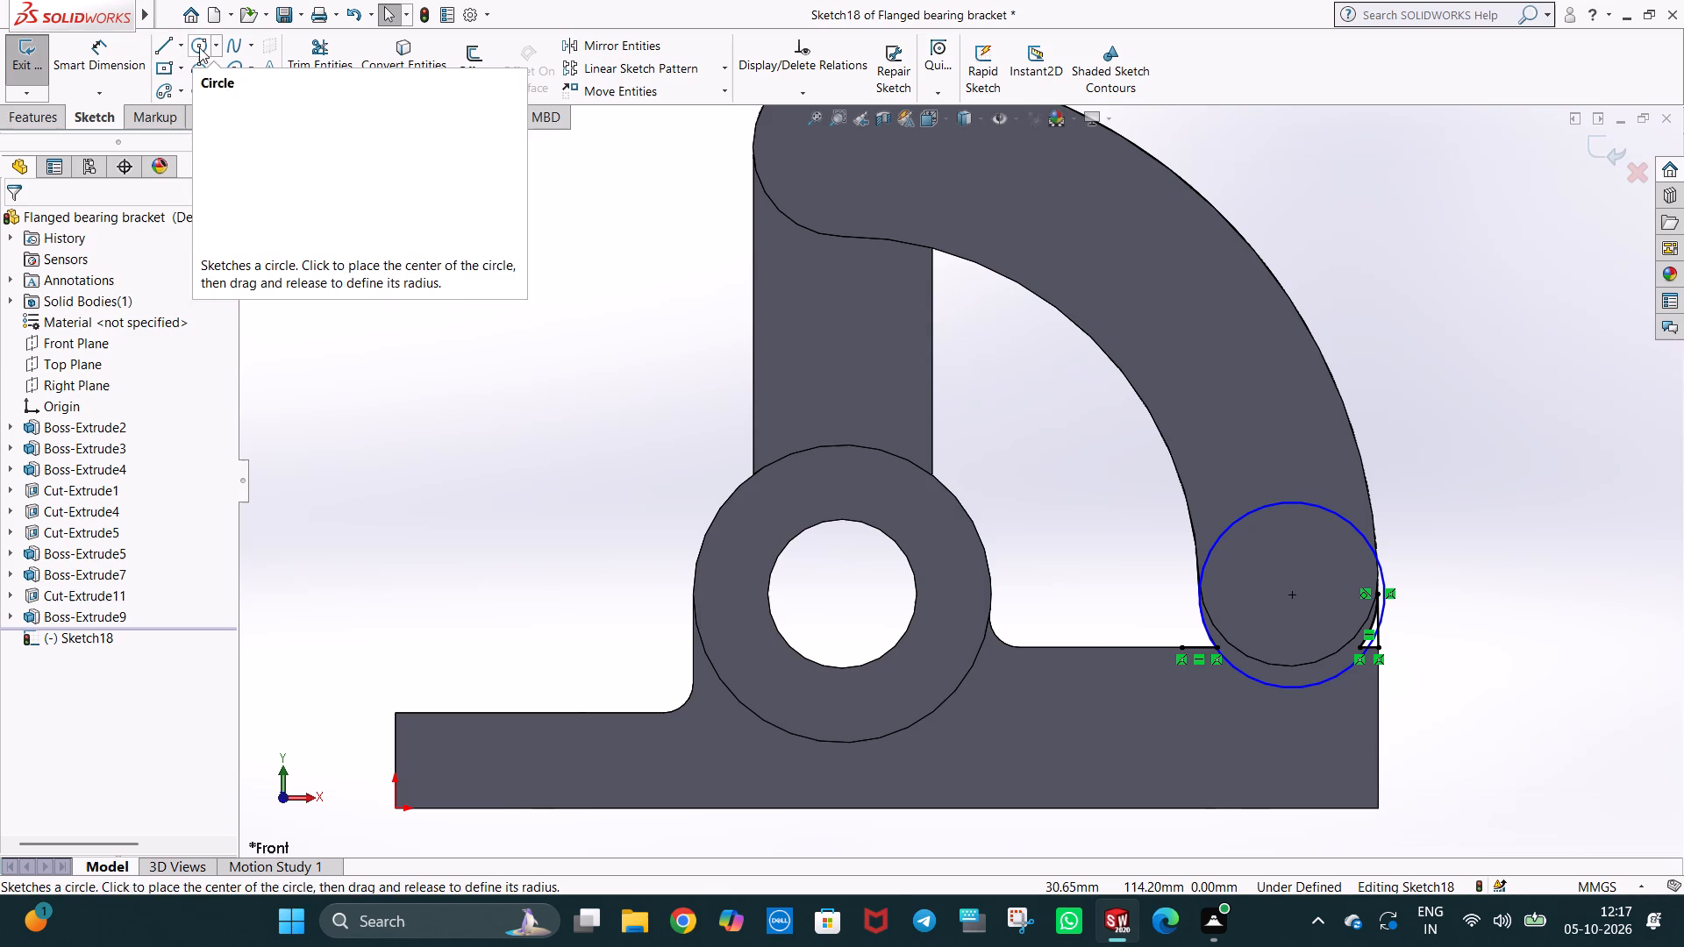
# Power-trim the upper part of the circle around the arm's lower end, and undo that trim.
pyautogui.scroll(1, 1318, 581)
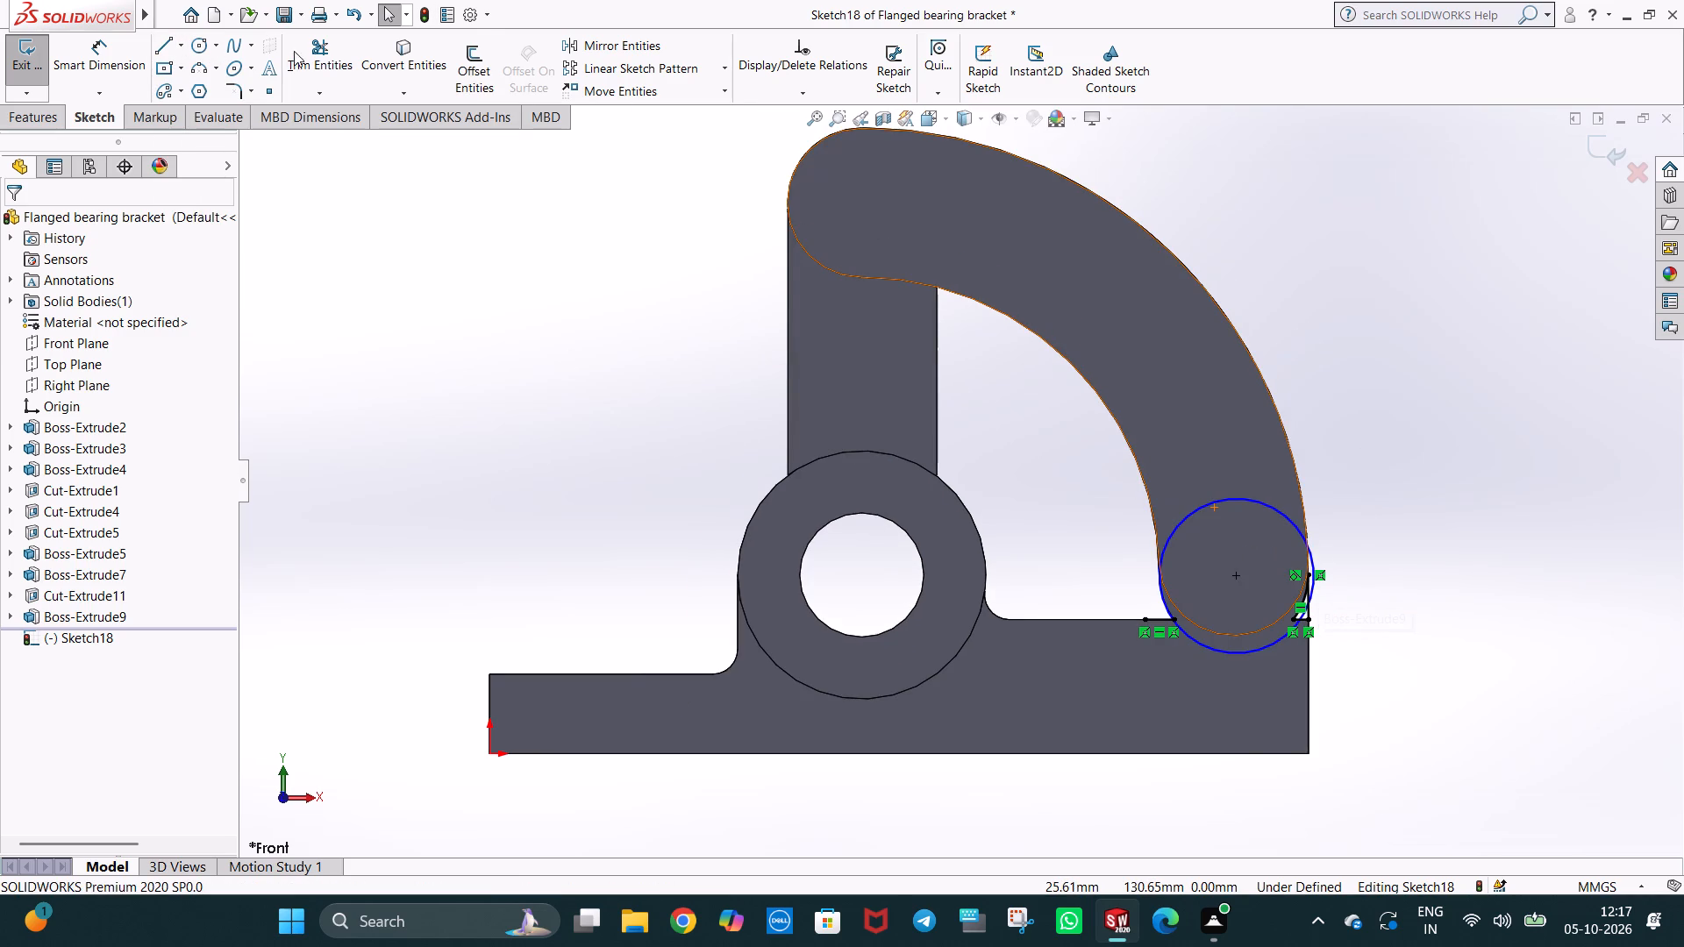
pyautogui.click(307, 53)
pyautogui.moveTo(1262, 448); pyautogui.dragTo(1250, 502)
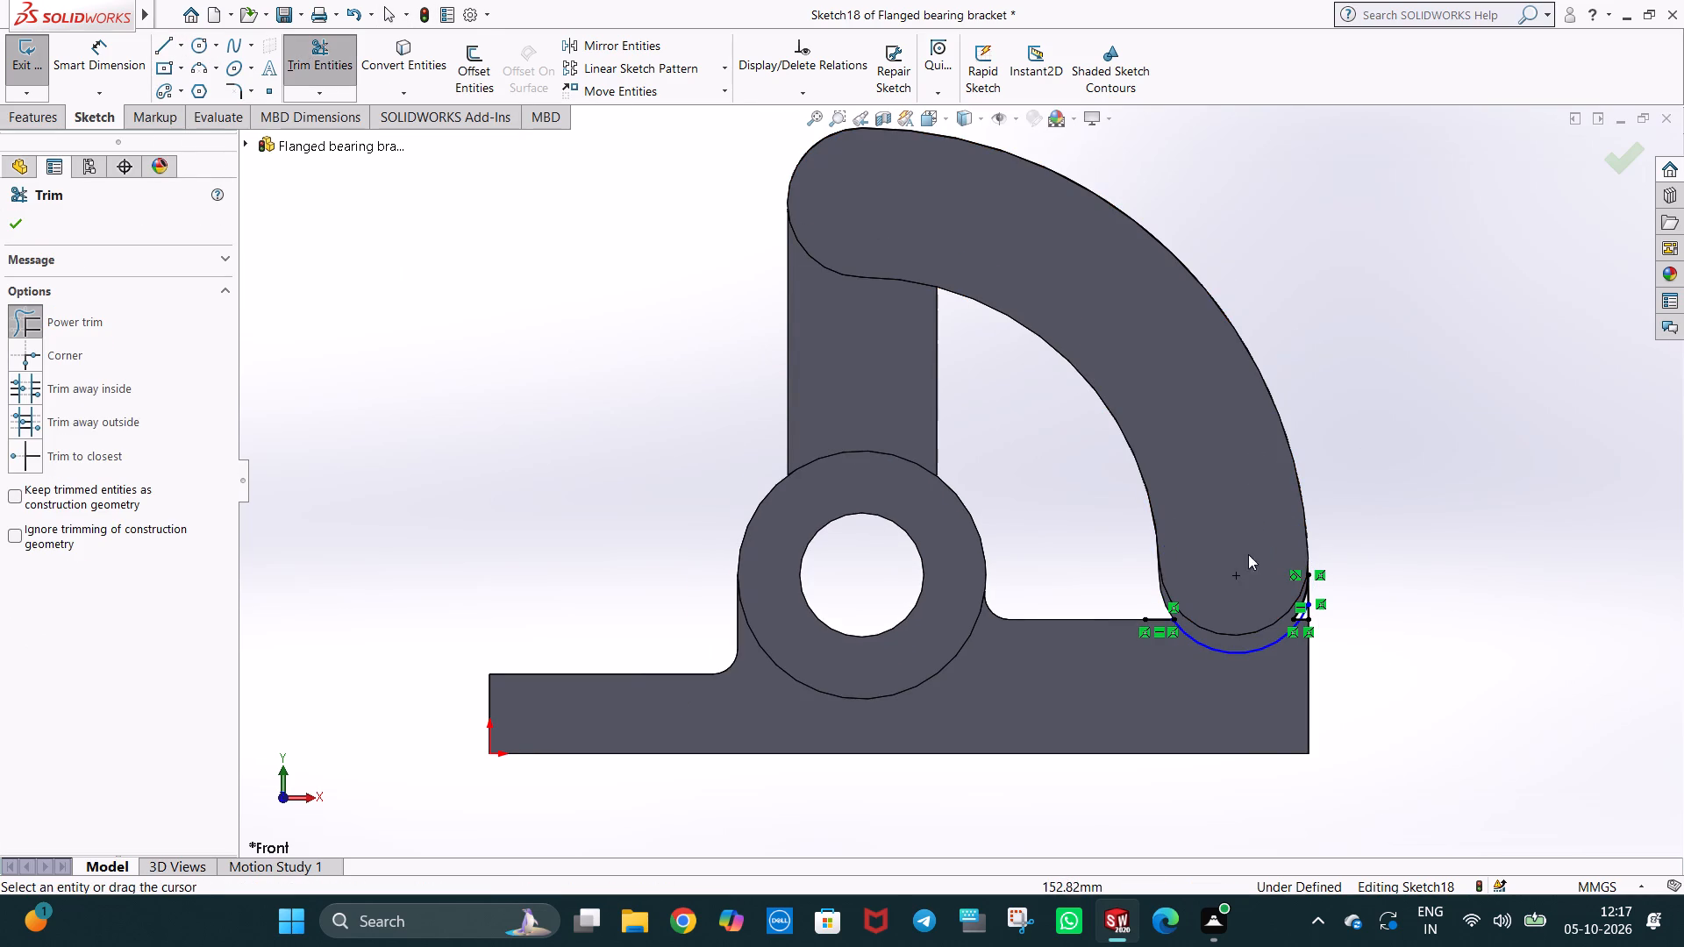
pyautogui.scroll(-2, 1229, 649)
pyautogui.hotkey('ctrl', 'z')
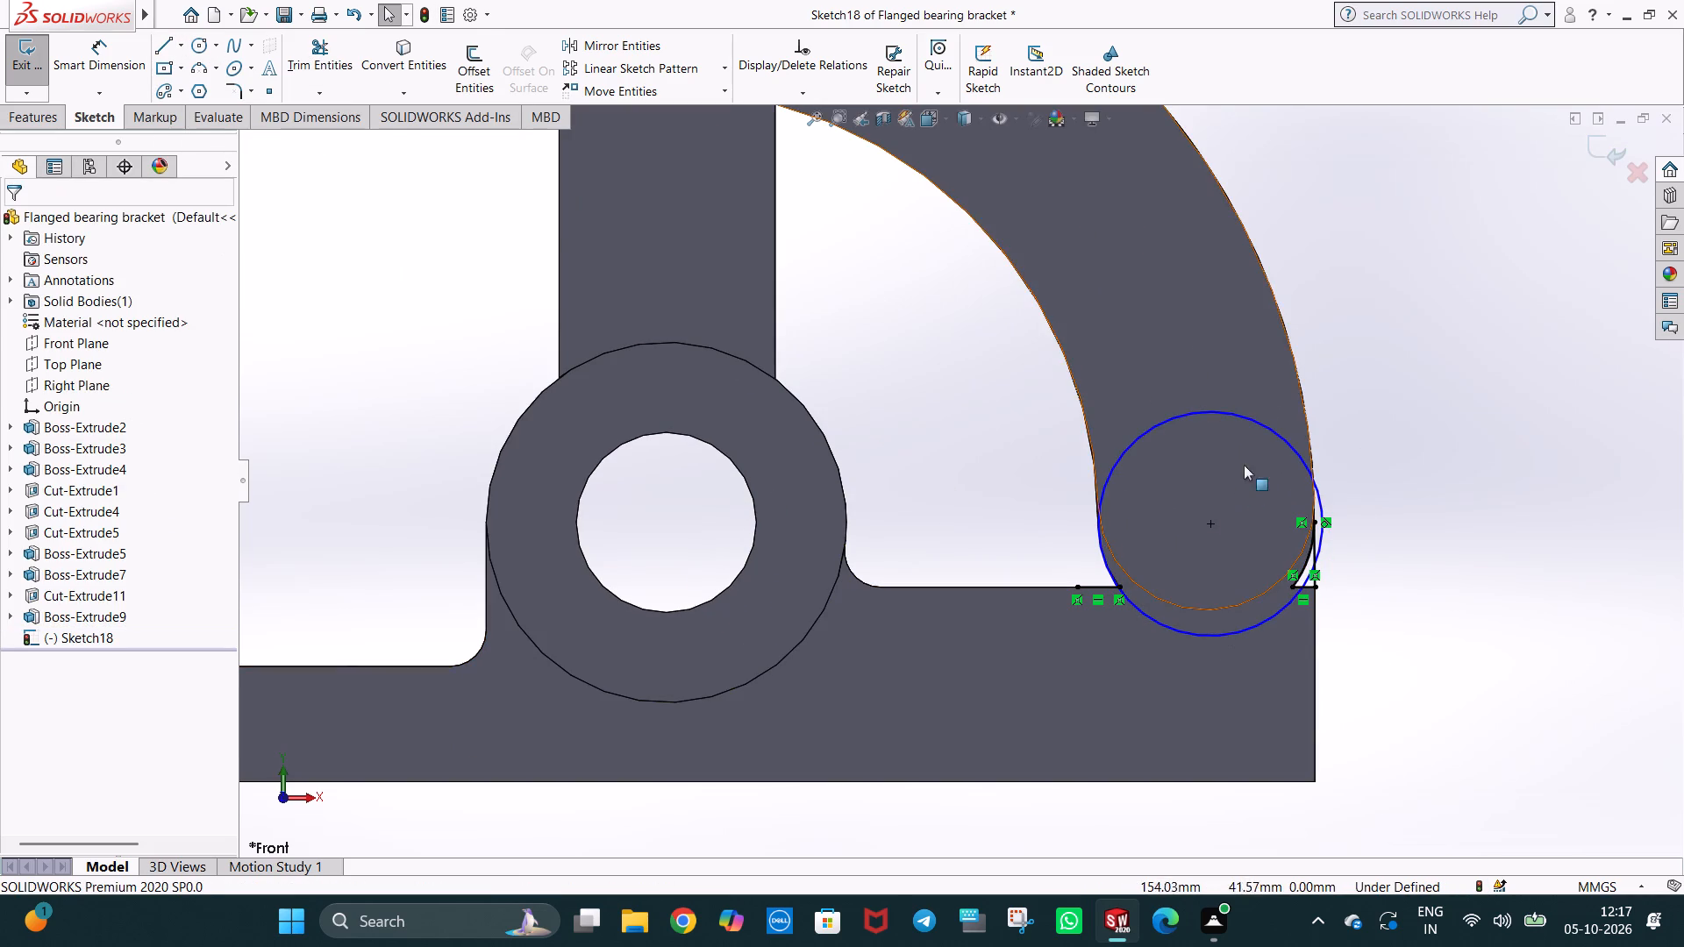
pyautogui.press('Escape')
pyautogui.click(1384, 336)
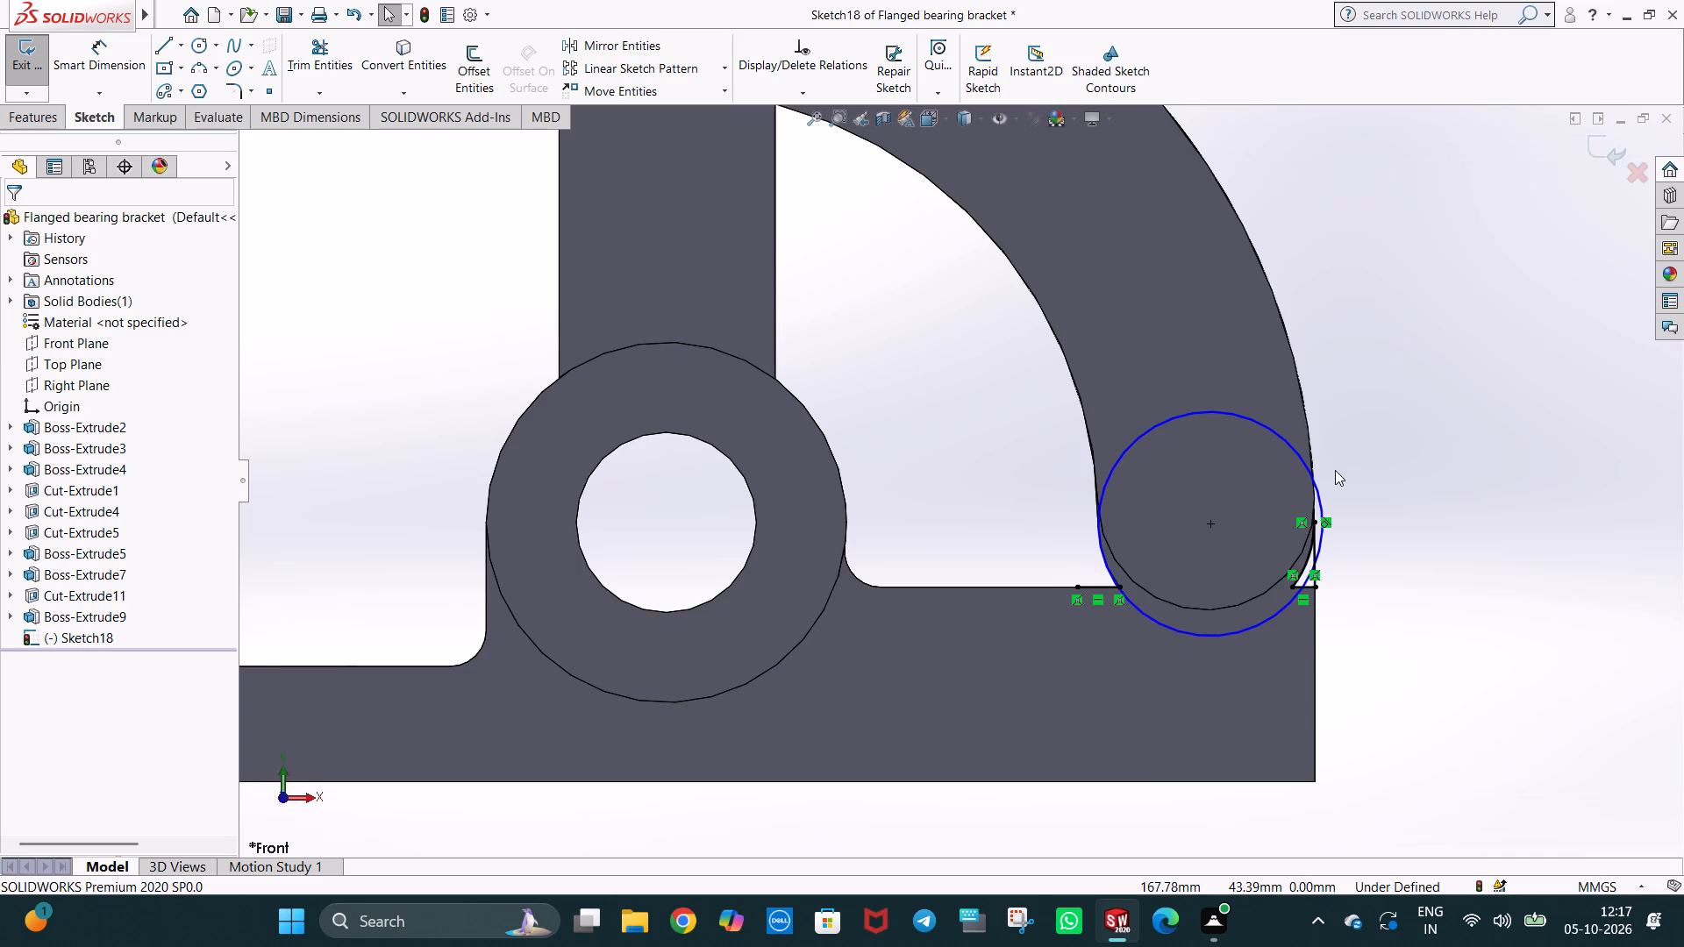
# Sketch a circle of 10 mm radius in the open area between the bearing ring and the arm, above the base.
pyautogui.click(189, 46)
pyautogui.click(991, 487)
pyautogui.click(1009, 515)
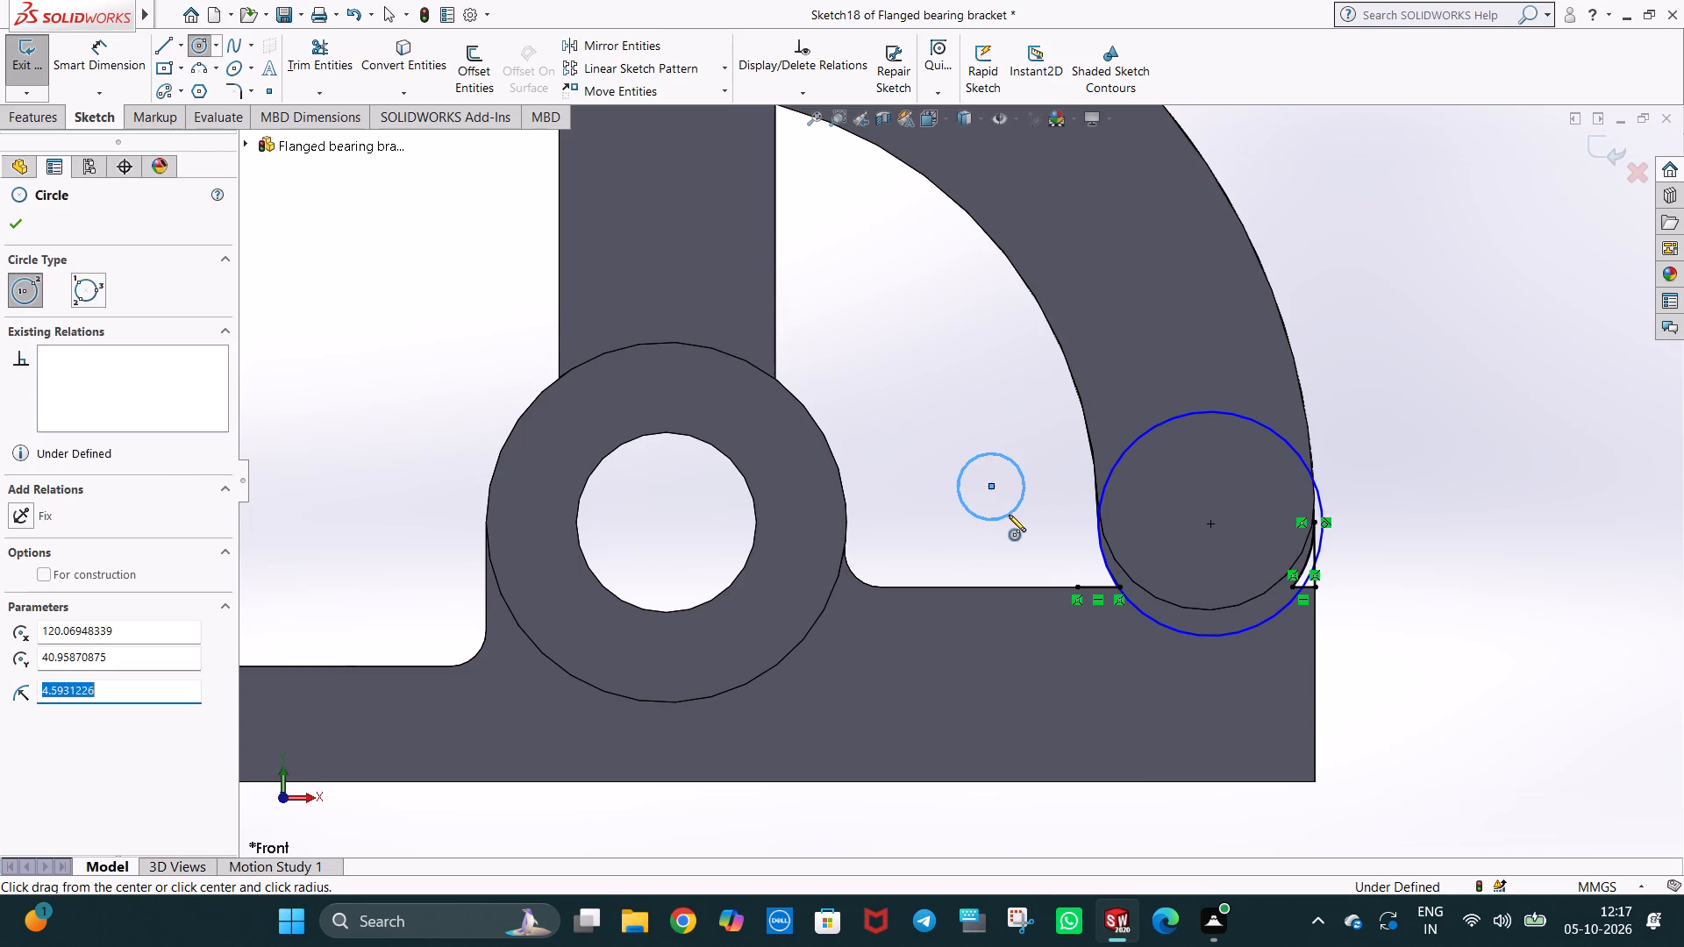
pyautogui.write('10')
pyautogui.press('Return')
pyautogui.press('Escape')
pyautogui.press('Escape')
pyautogui.click(1466, 344)
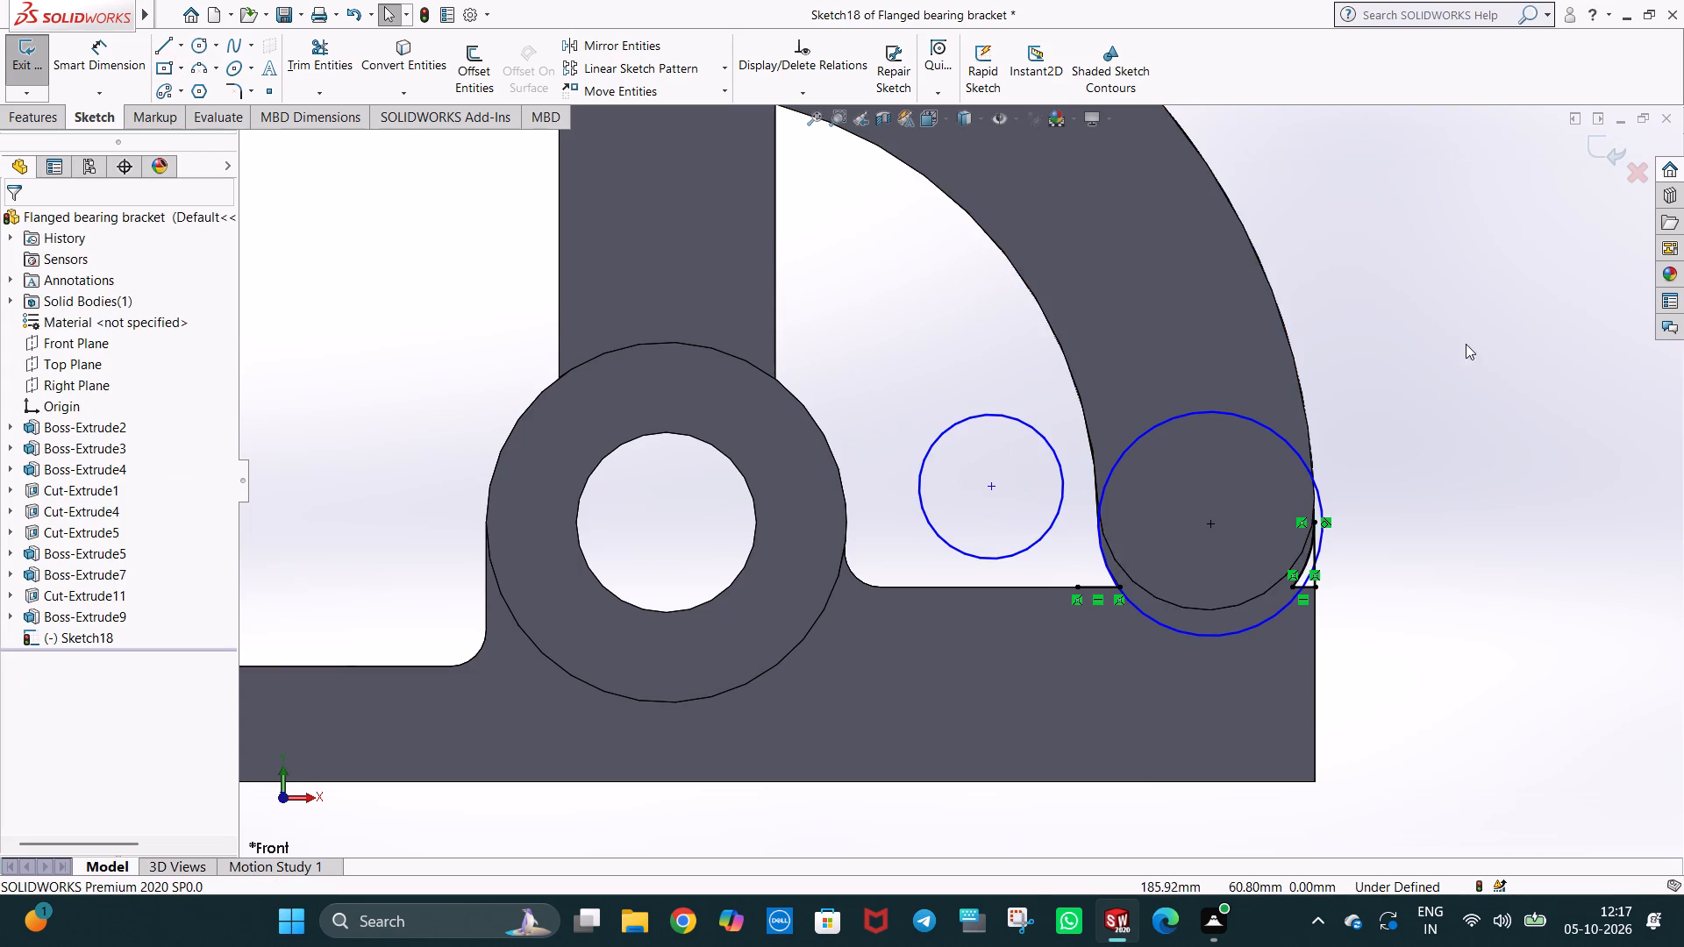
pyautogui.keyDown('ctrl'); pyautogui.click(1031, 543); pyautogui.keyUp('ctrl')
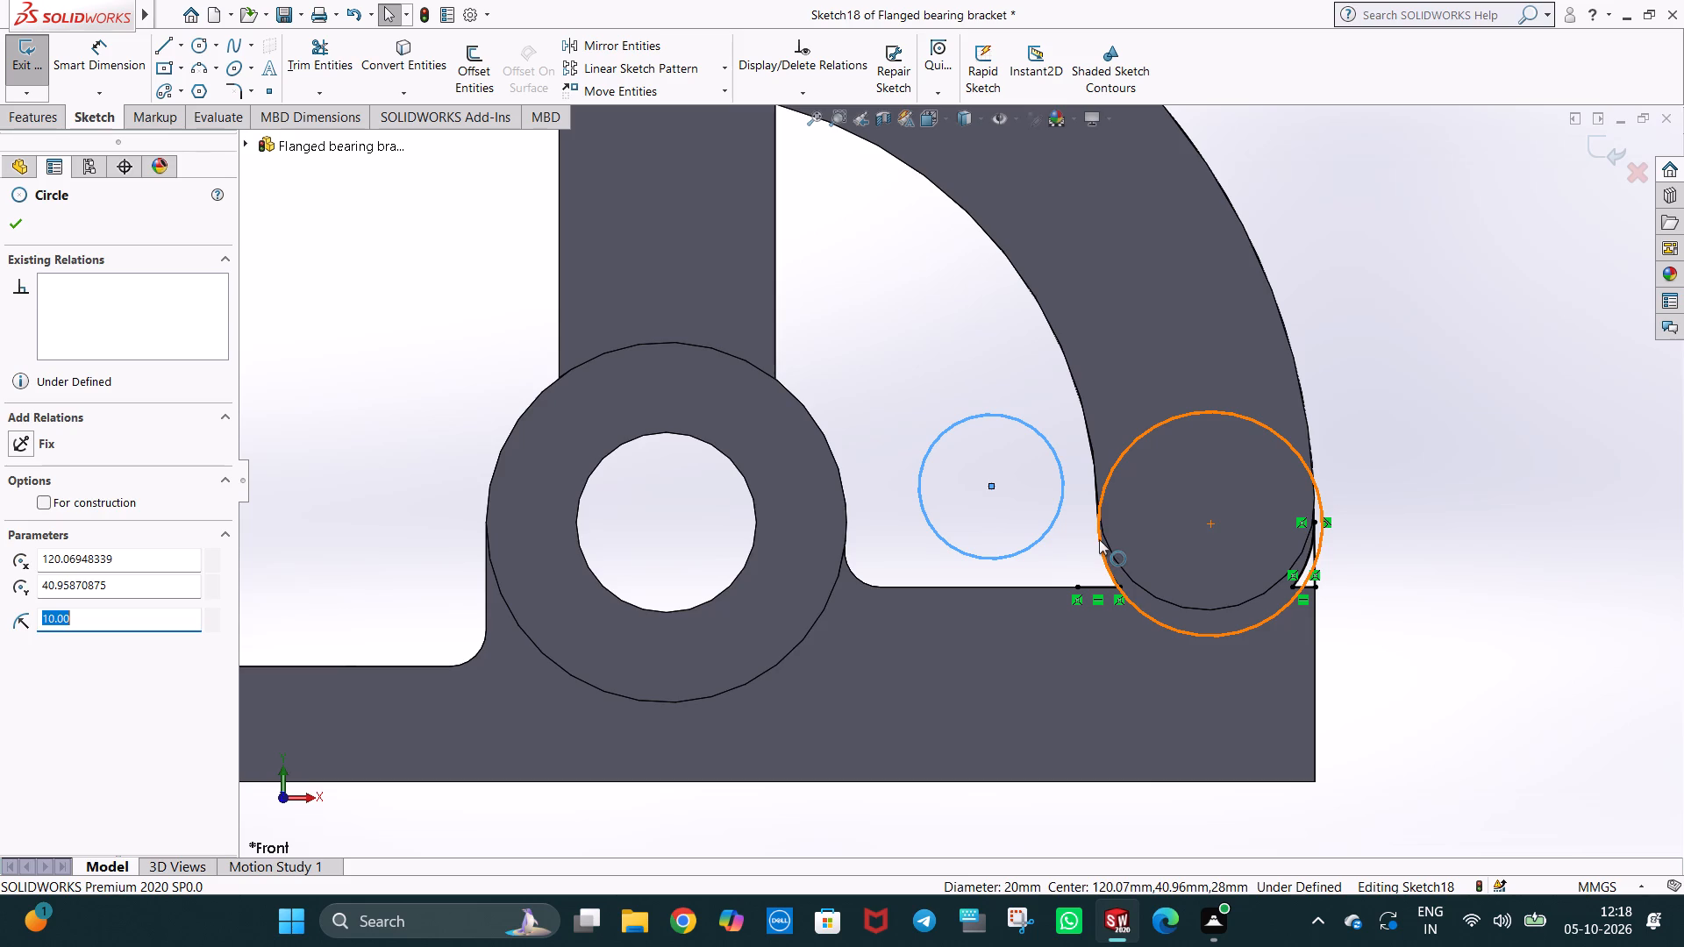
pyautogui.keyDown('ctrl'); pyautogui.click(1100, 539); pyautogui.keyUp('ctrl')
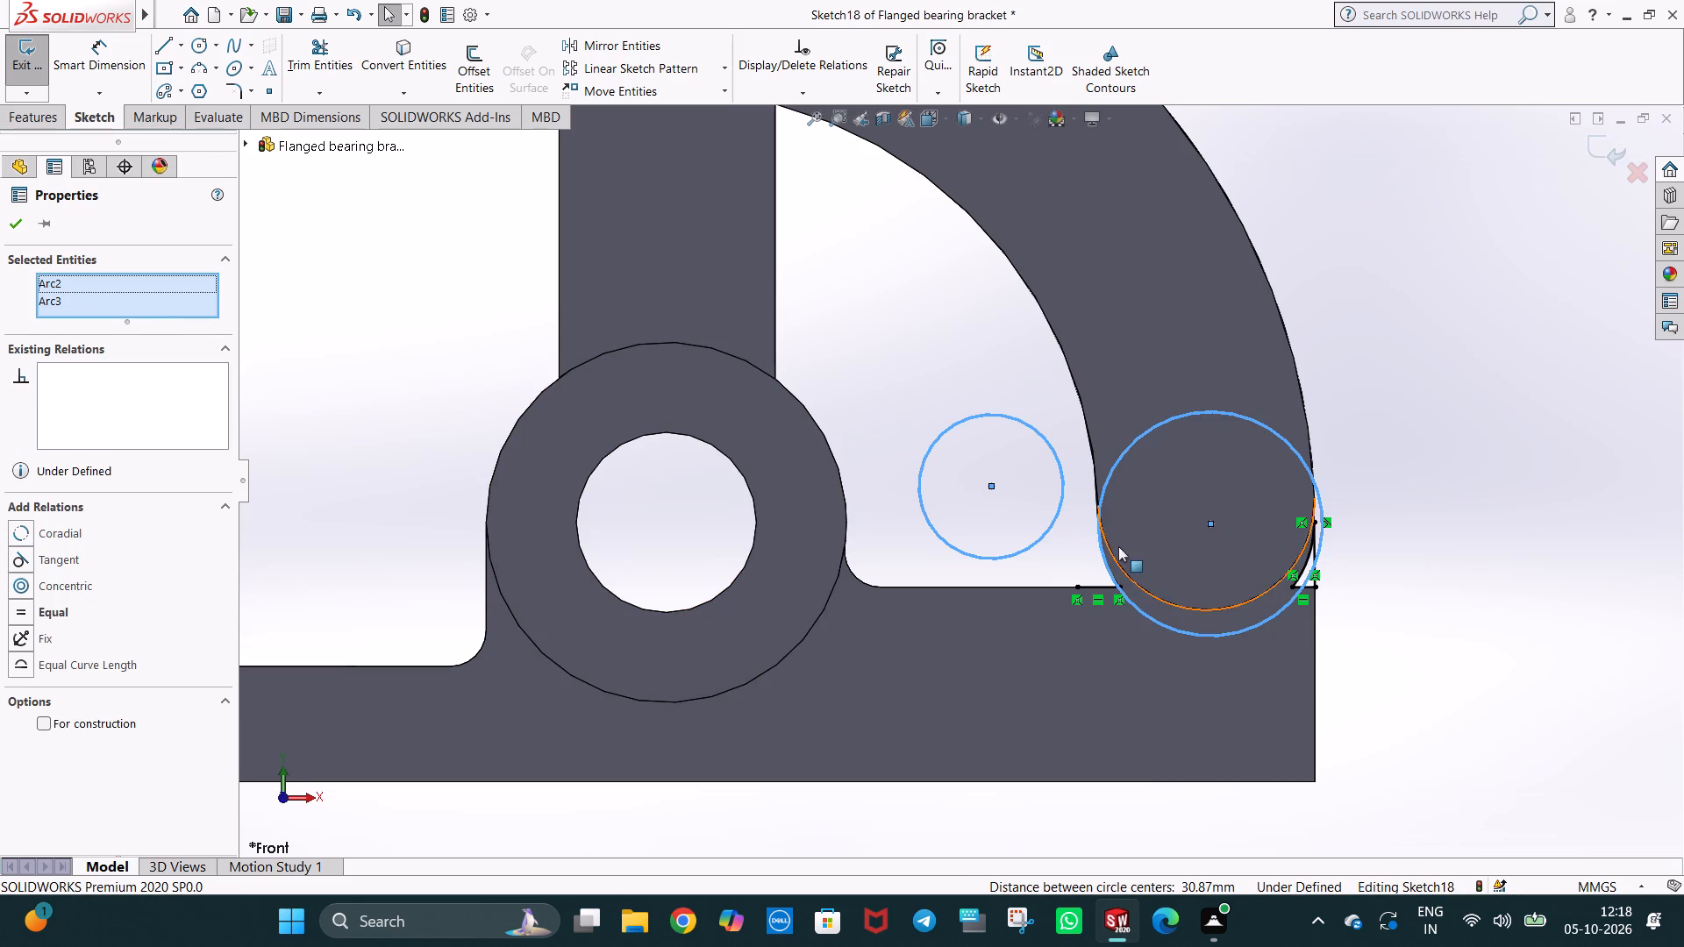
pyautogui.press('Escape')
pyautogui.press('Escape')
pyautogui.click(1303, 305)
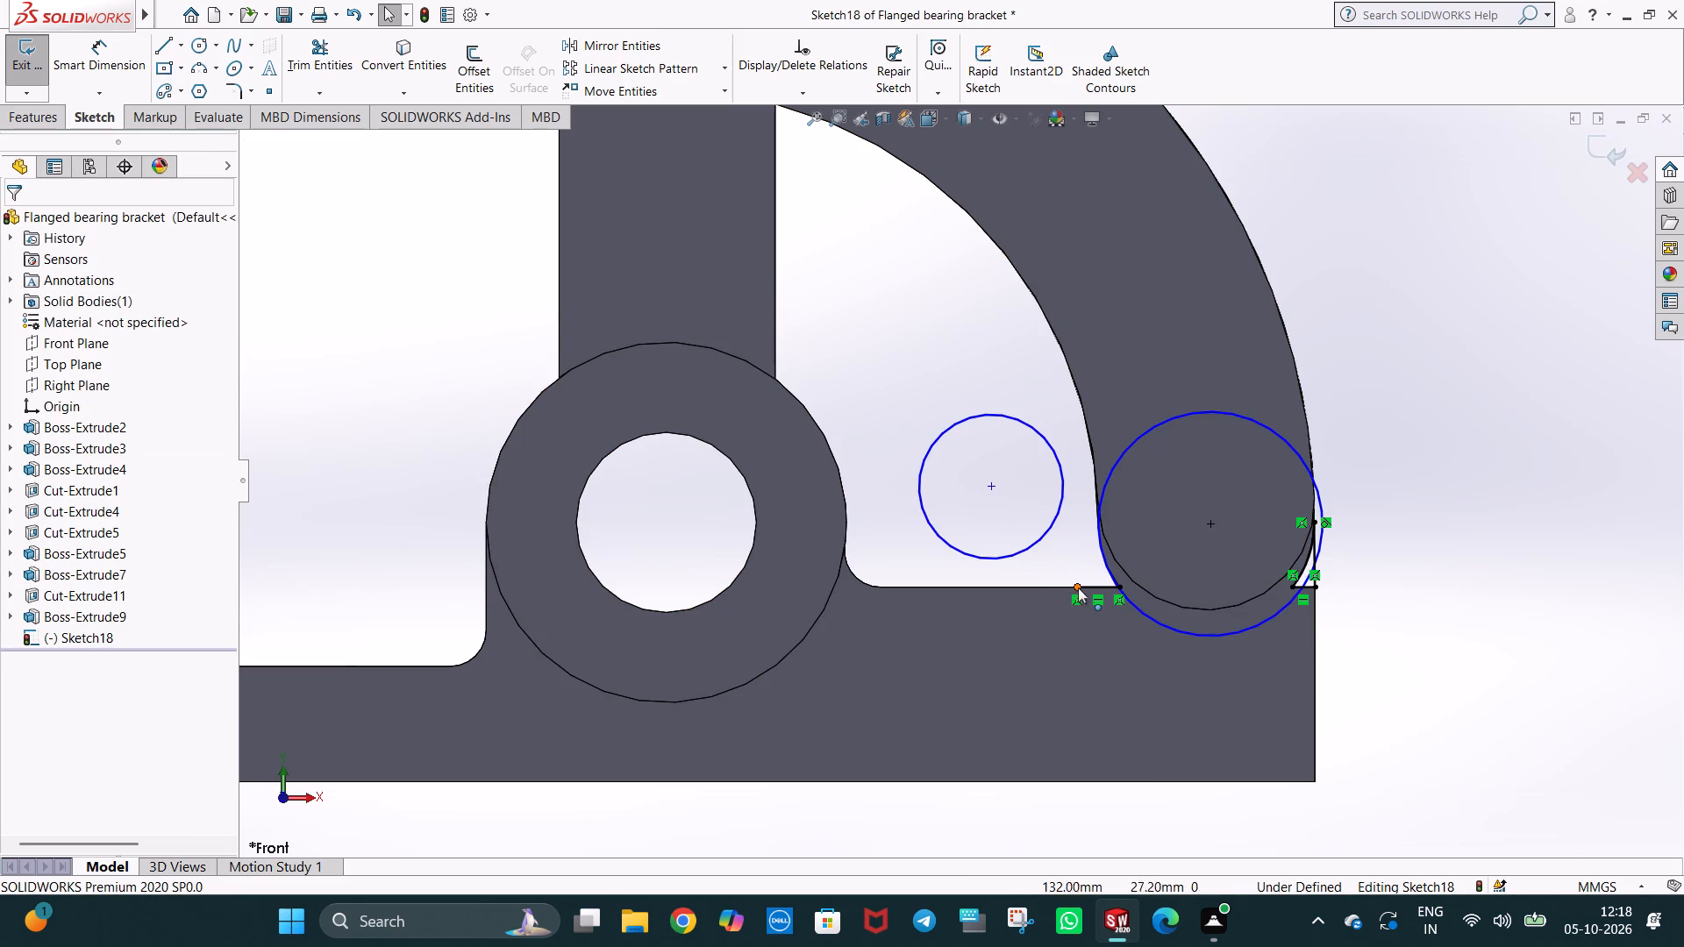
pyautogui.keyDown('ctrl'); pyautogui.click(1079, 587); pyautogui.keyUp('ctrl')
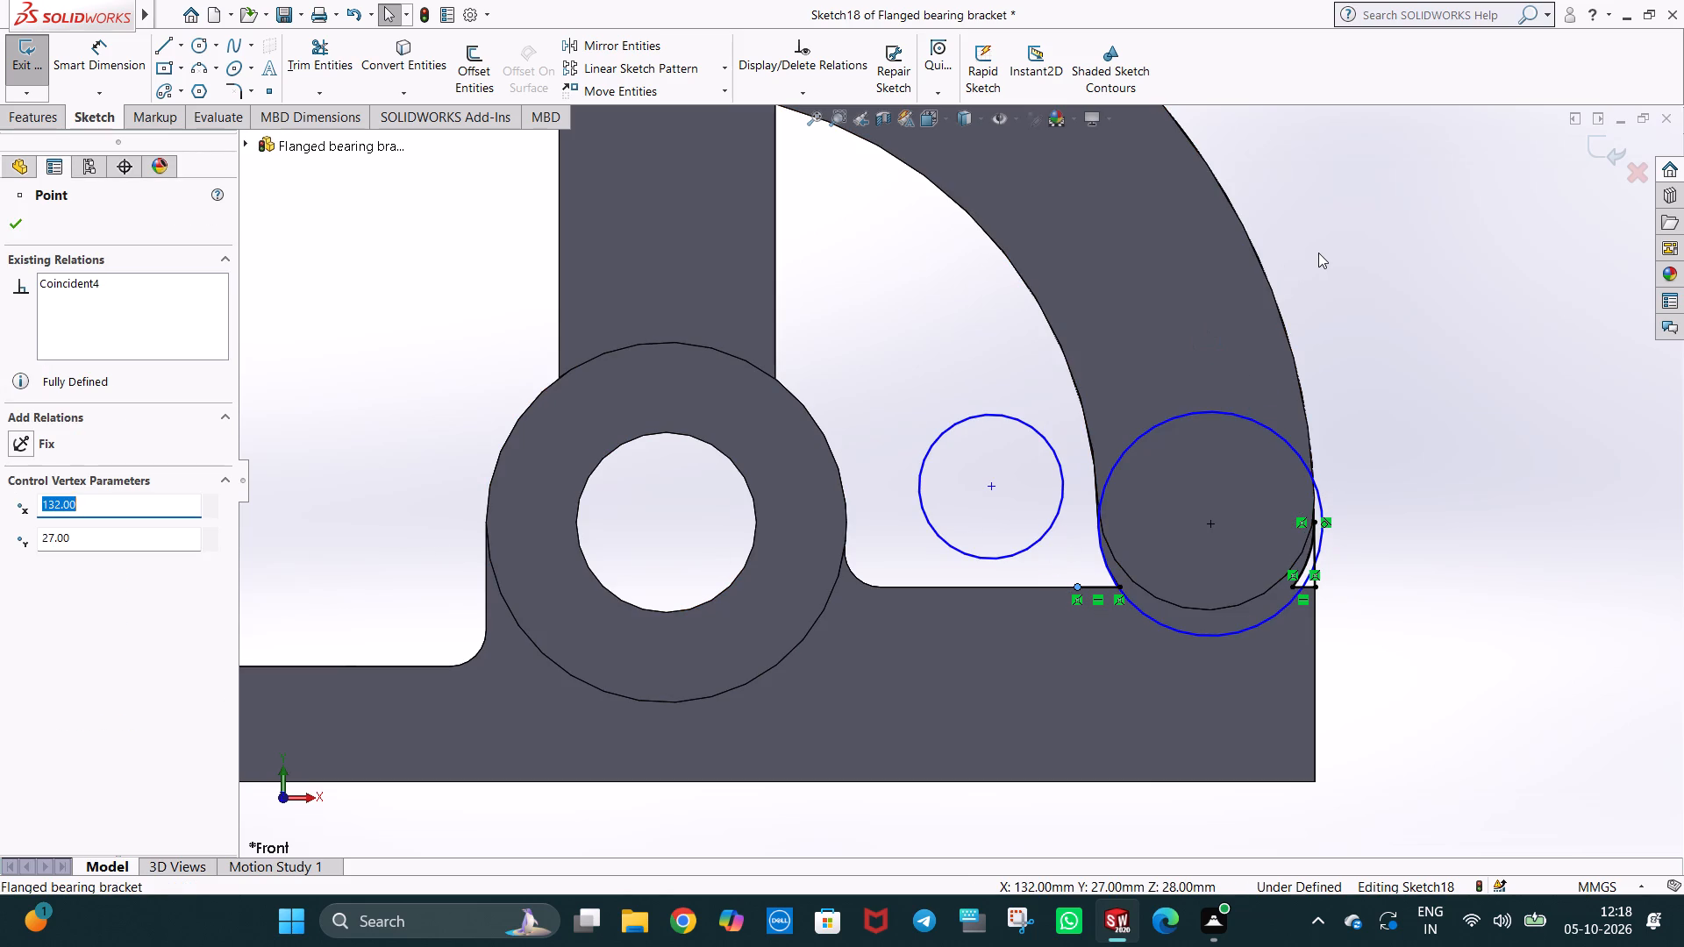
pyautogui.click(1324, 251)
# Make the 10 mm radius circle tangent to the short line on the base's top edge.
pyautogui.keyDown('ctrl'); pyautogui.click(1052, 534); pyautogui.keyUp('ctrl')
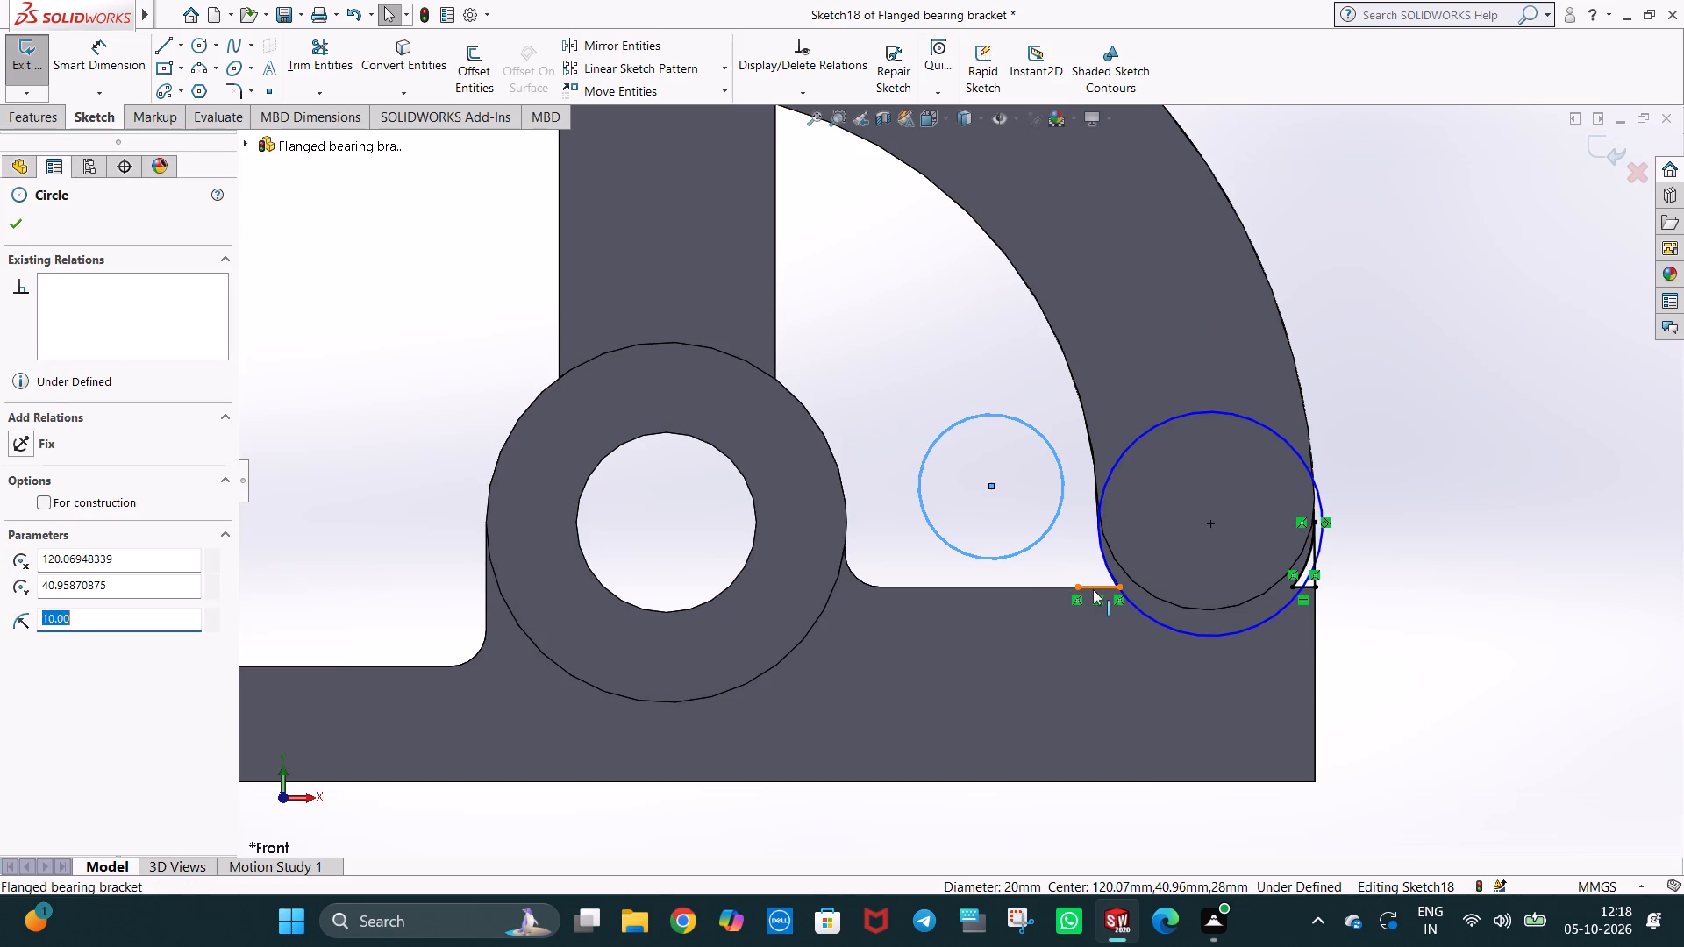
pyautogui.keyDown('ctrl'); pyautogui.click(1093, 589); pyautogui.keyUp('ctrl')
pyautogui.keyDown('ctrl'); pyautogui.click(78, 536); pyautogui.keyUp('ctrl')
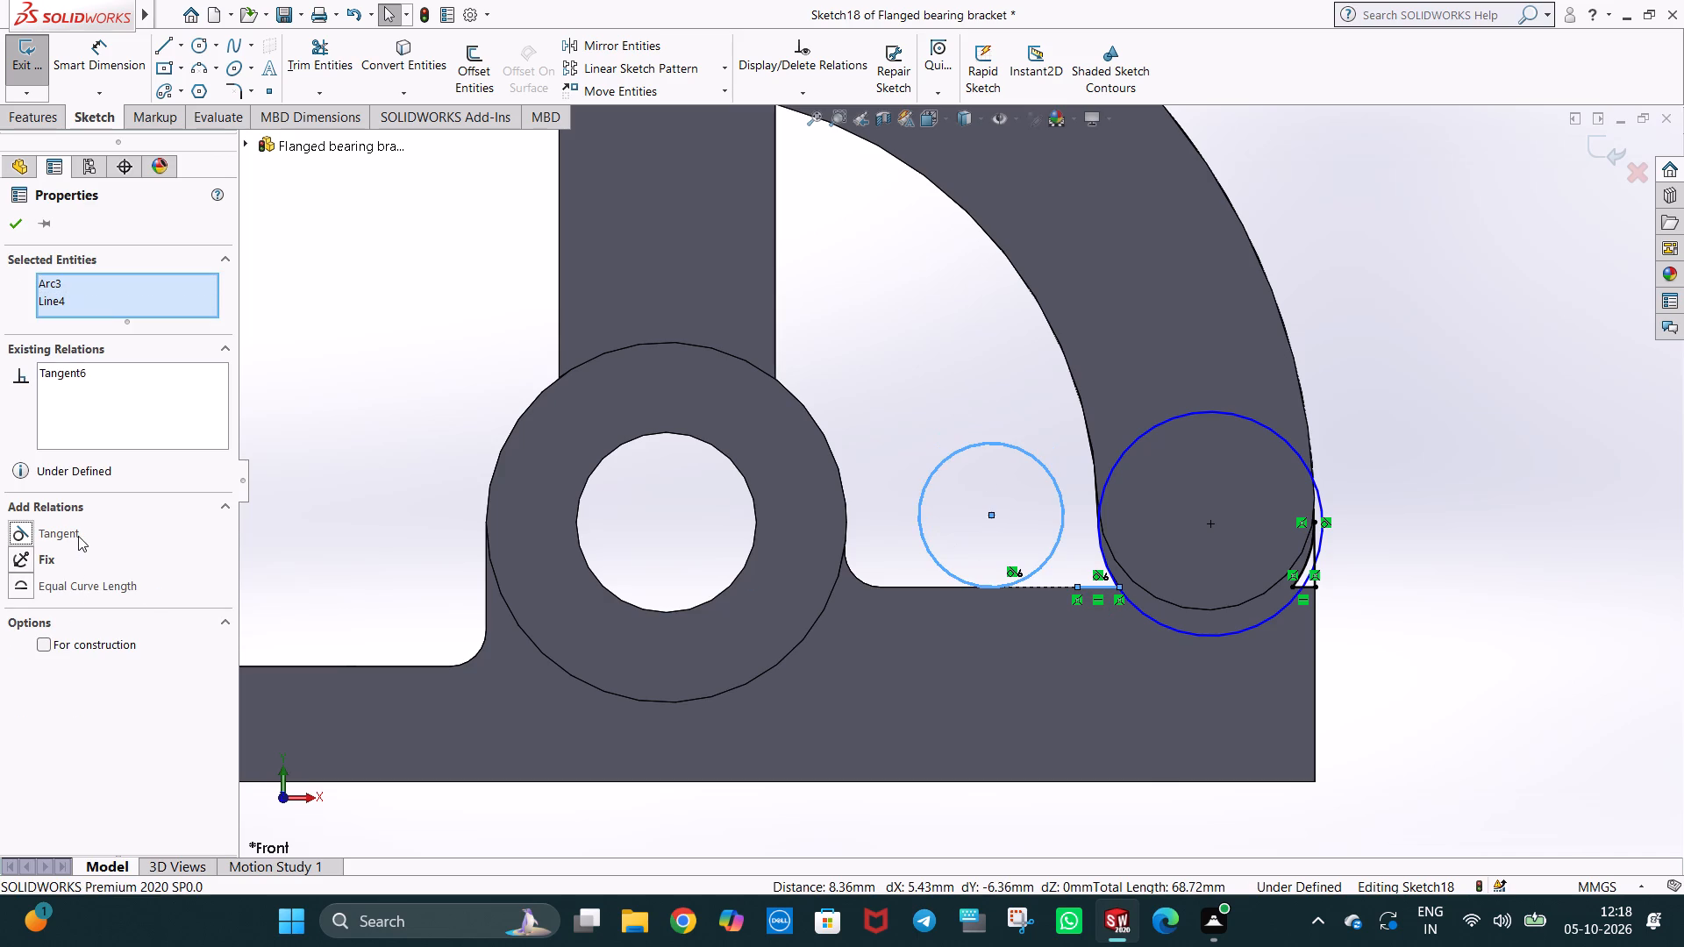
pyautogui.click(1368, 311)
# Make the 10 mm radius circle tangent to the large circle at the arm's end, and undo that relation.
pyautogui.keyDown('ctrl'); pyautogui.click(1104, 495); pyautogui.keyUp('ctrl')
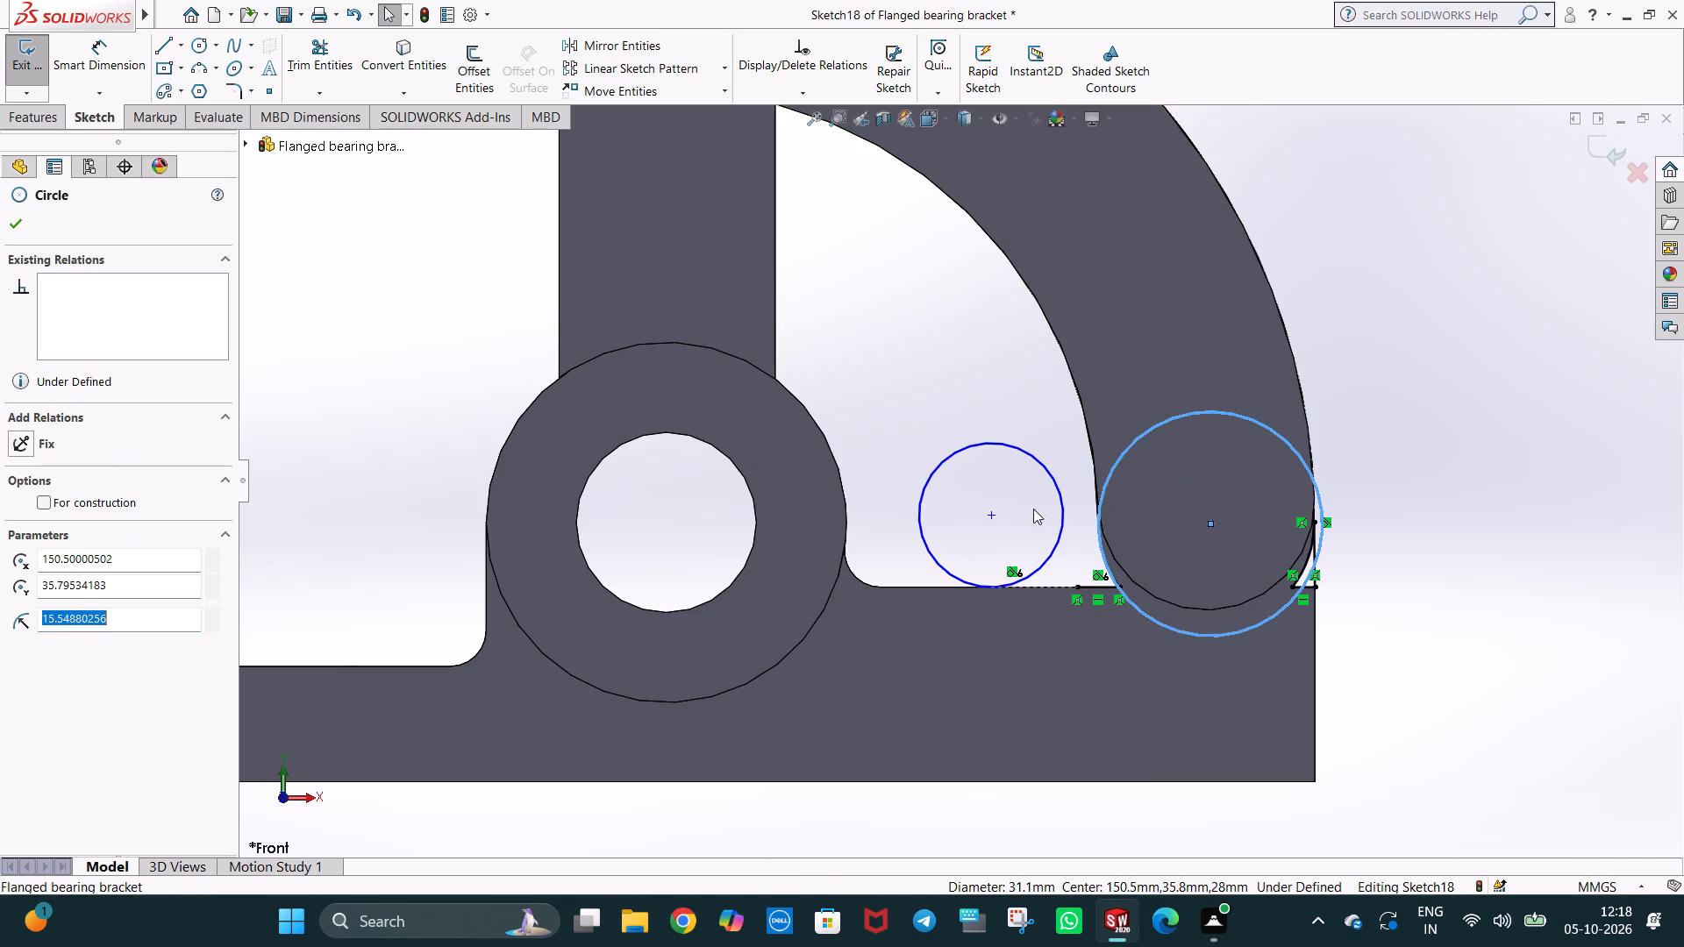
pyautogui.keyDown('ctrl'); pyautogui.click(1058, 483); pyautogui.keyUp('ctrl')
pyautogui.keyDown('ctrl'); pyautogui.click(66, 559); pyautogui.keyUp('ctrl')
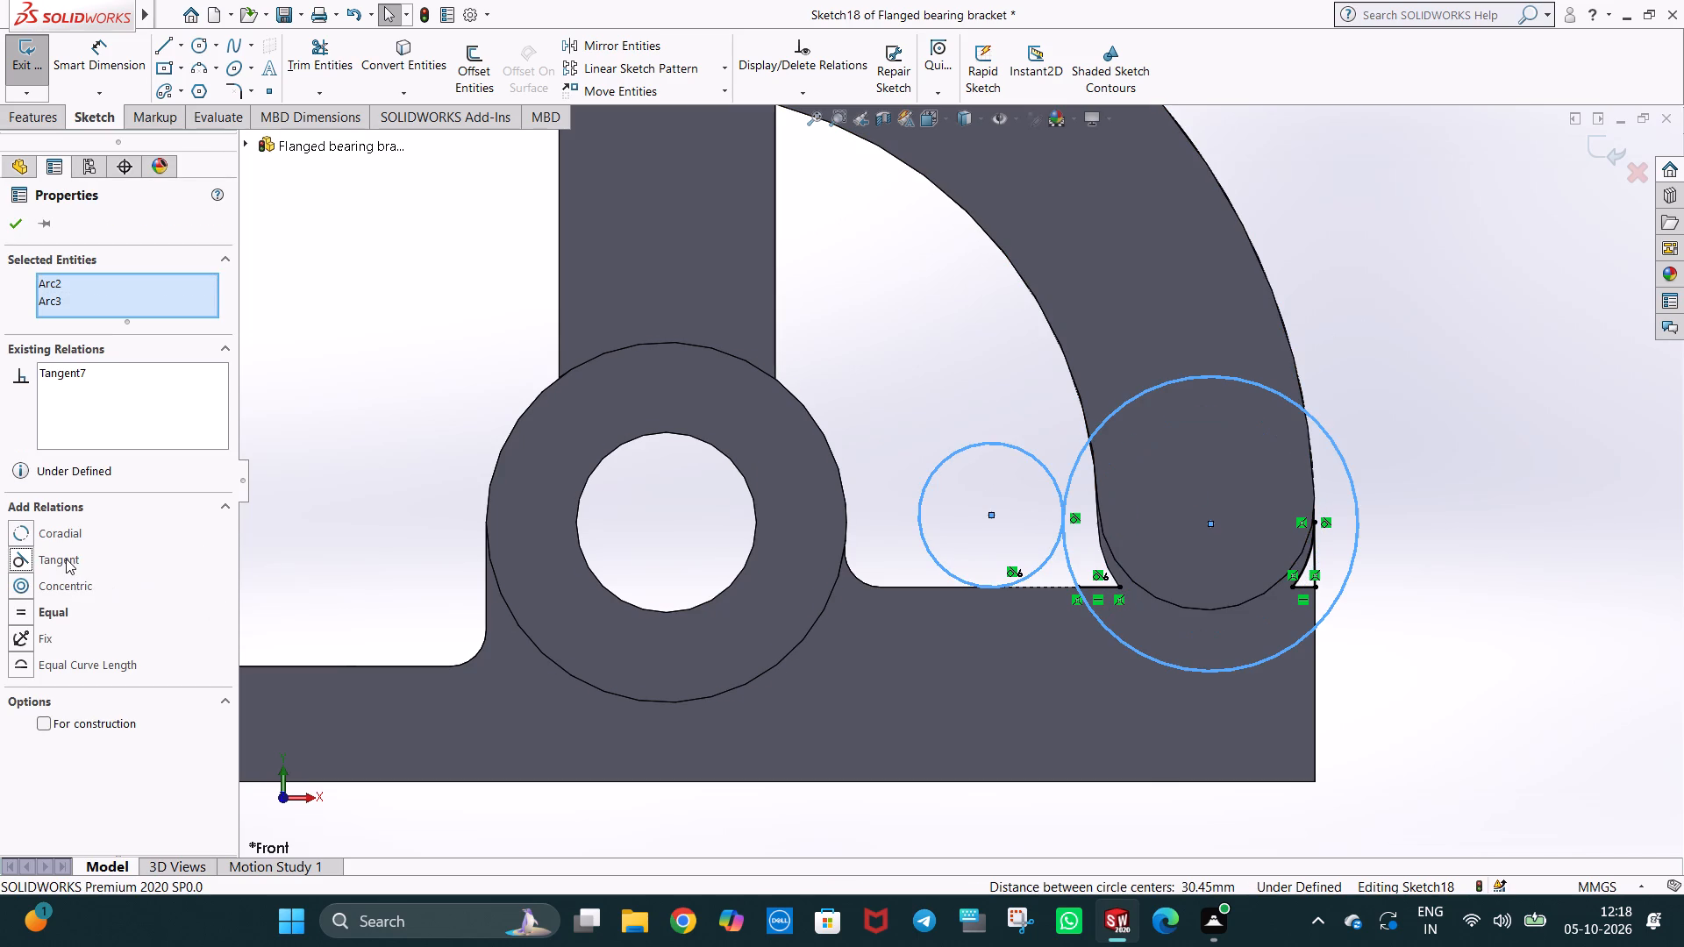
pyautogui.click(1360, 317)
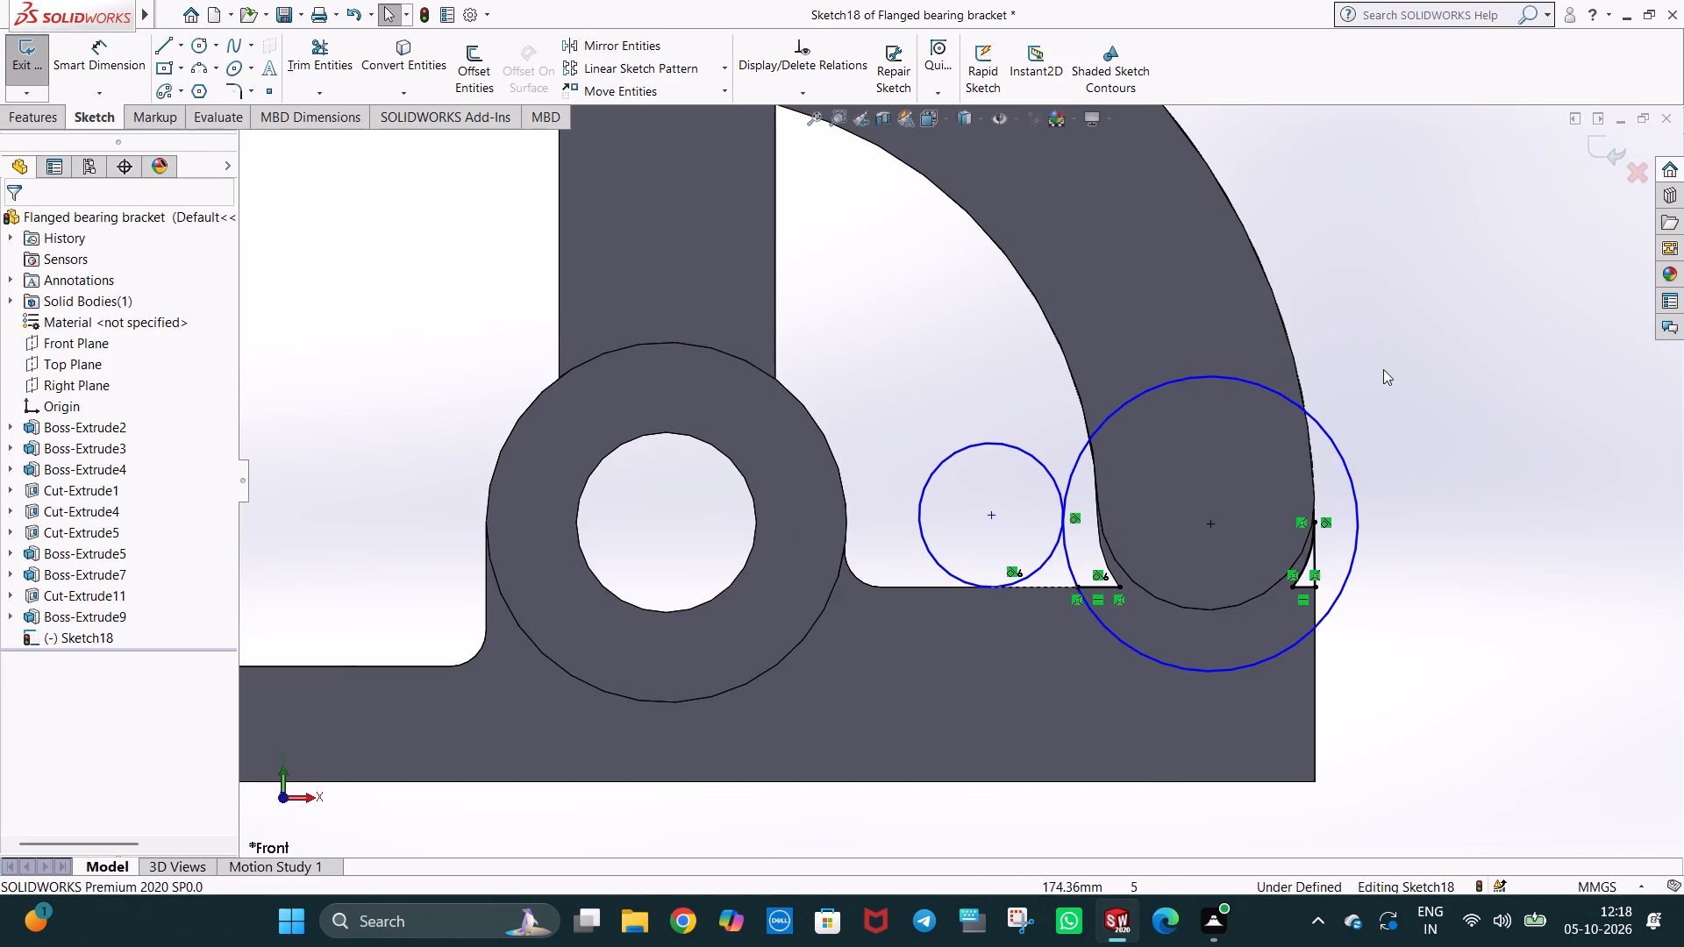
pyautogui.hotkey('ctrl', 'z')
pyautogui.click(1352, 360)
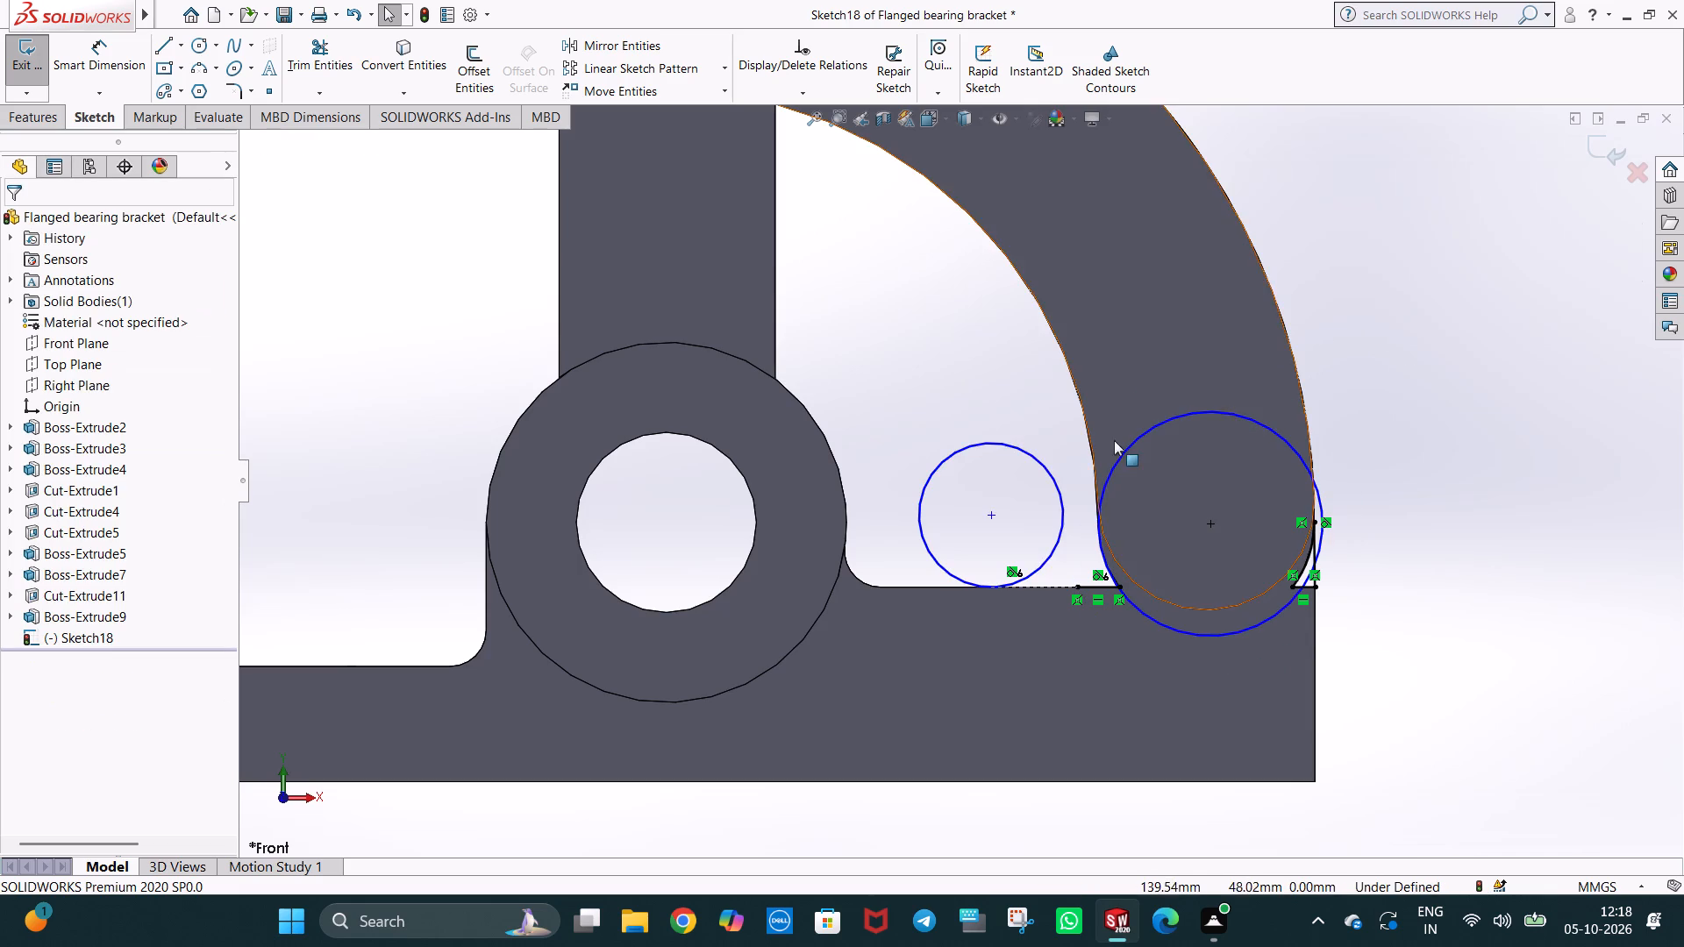
# Place a copy of the 10 mm radius circle closer to the arm, beside the large circle.
pyautogui.keyDown('ctrl'); pyautogui.moveTo(1055, 482); pyautogui.dragTo(1087, 497); pyautogui.keyUp('ctrl')
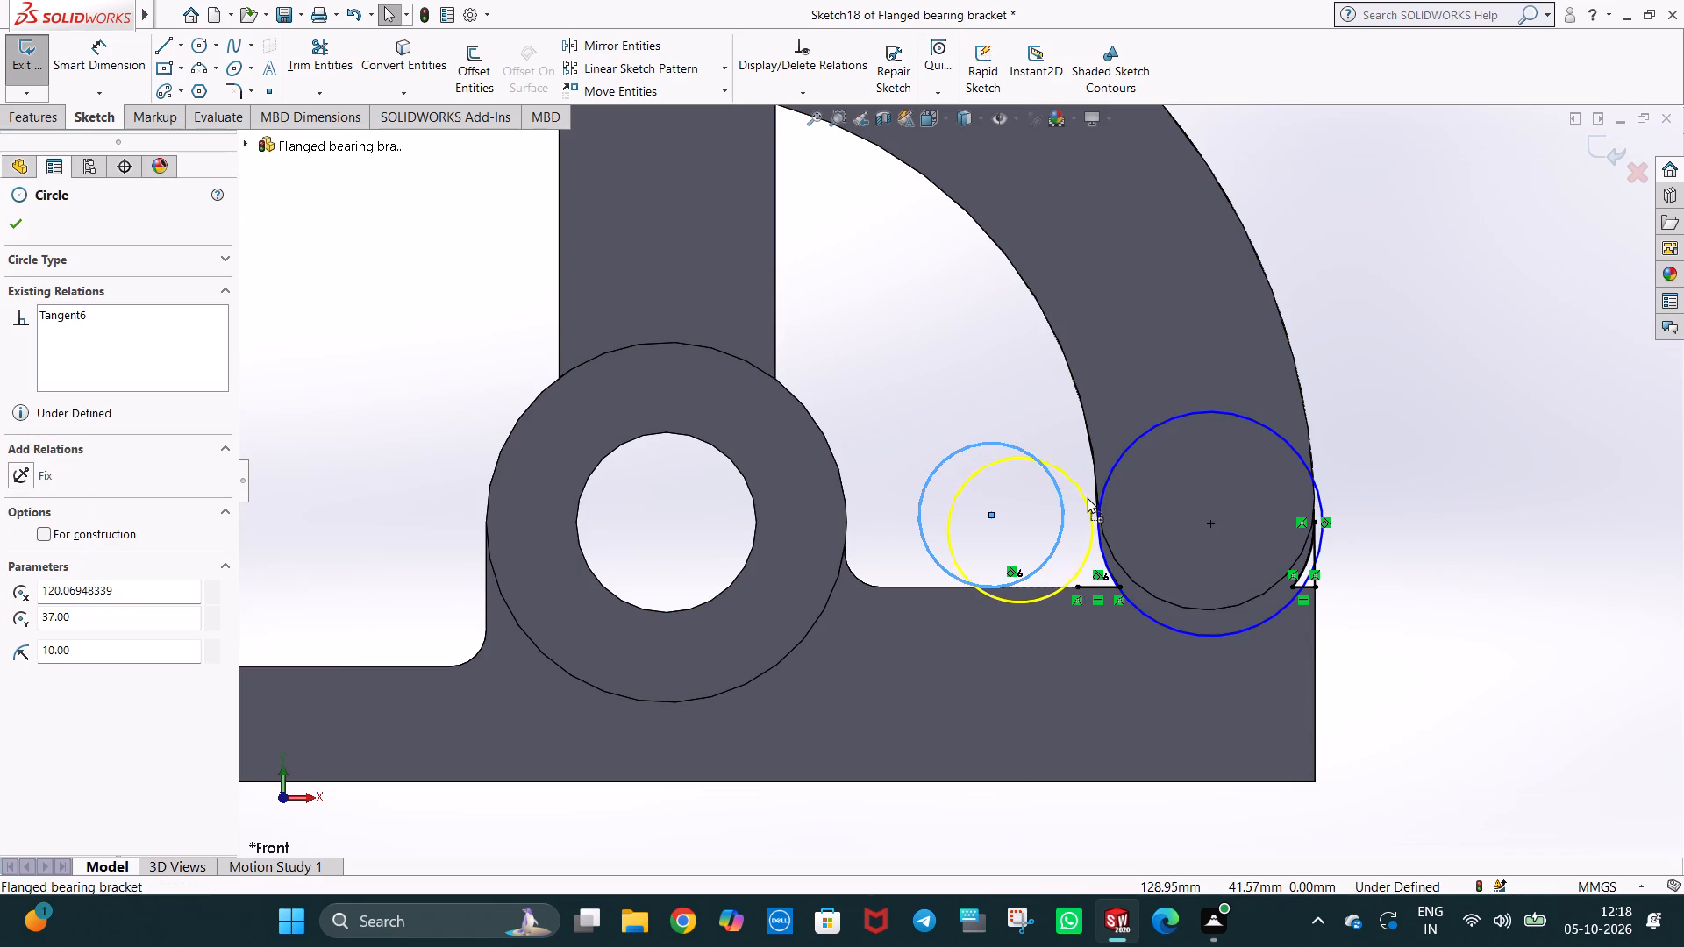
pyautogui.keyDown('ctrl'); pyautogui.moveTo(1087, 497); pyautogui.dragTo(1089, 500); pyautogui.keyUp('ctrl')
pyautogui.click(1345, 342)
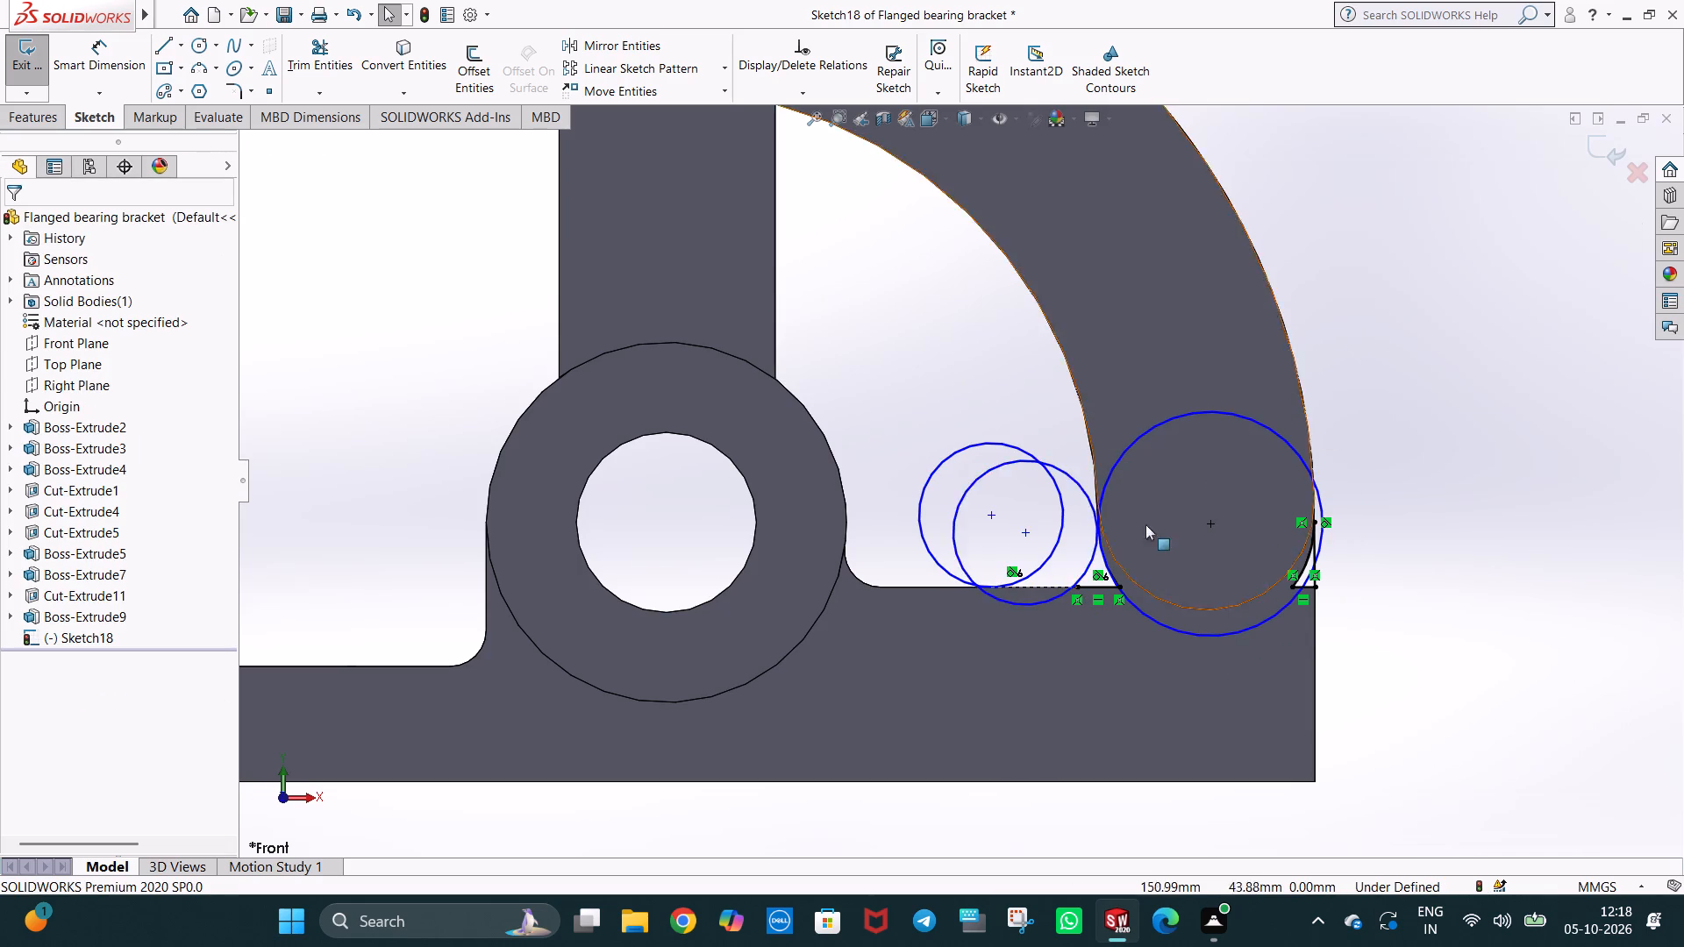
# Constrain the copied circle coincident with the short line's endpoint farther from the arm and tangent to the large circle.
pyautogui.keyDown('ctrl'); pyautogui.click(1080, 585); pyautogui.keyUp('ctrl')
pyautogui.keyDown('ctrl'); pyautogui.click(1083, 573); pyautogui.keyUp('ctrl')
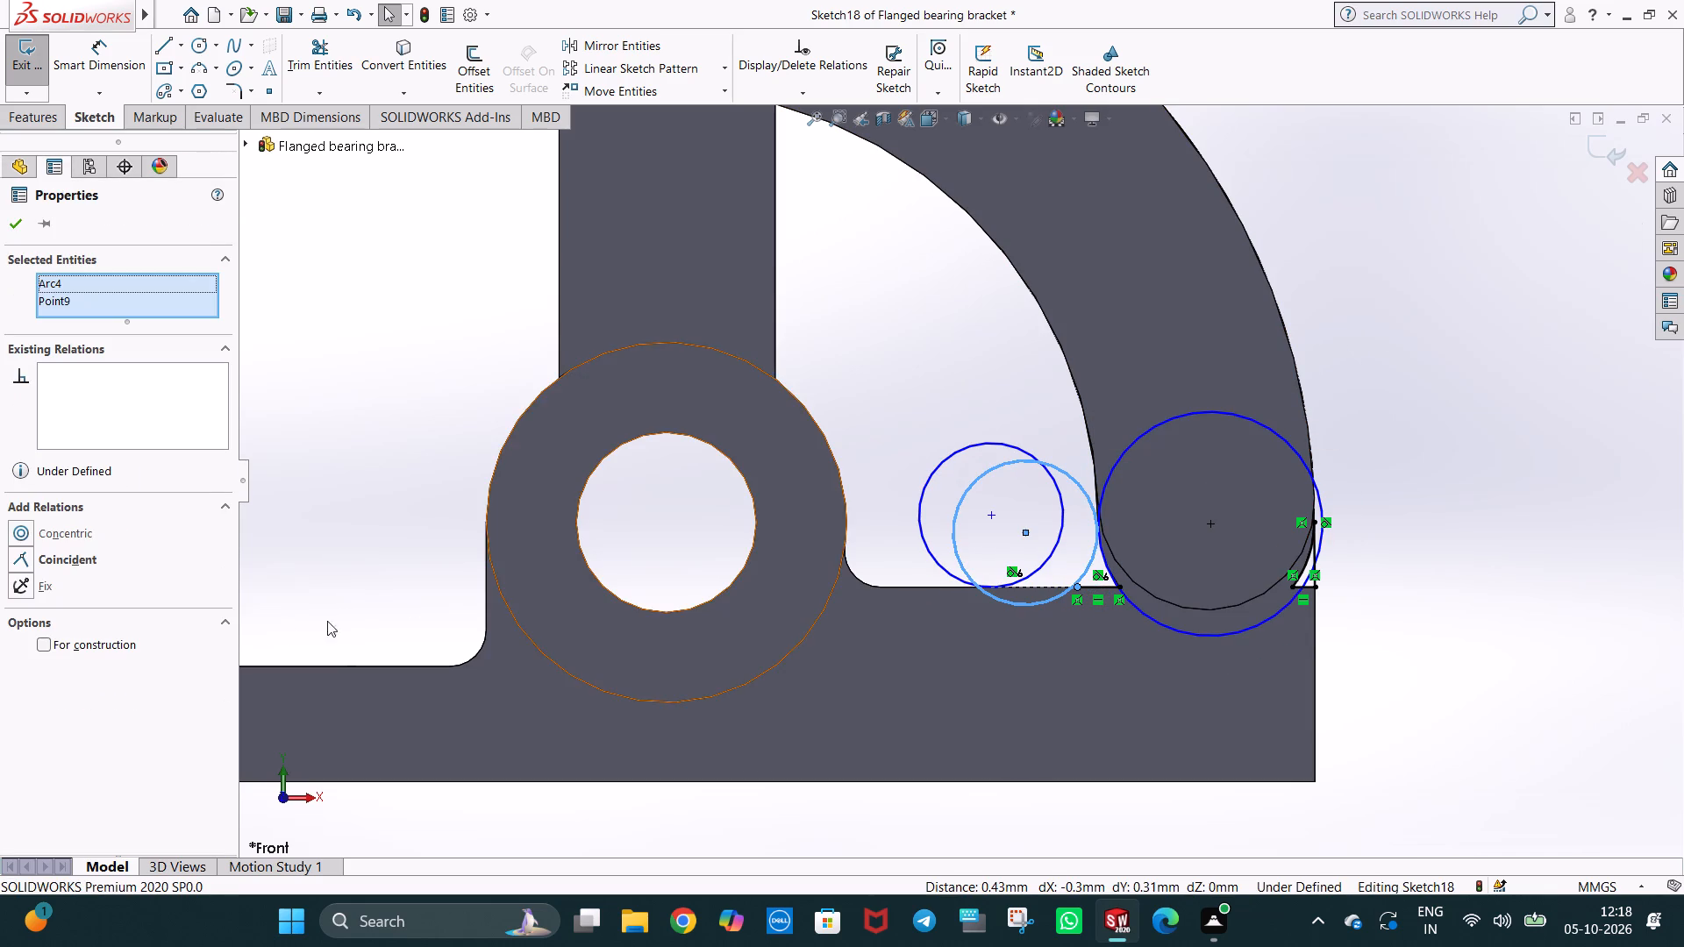
pyautogui.keyDown('ctrl'); pyautogui.click(57, 553); pyautogui.keyUp('ctrl')
pyautogui.click(1395, 293)
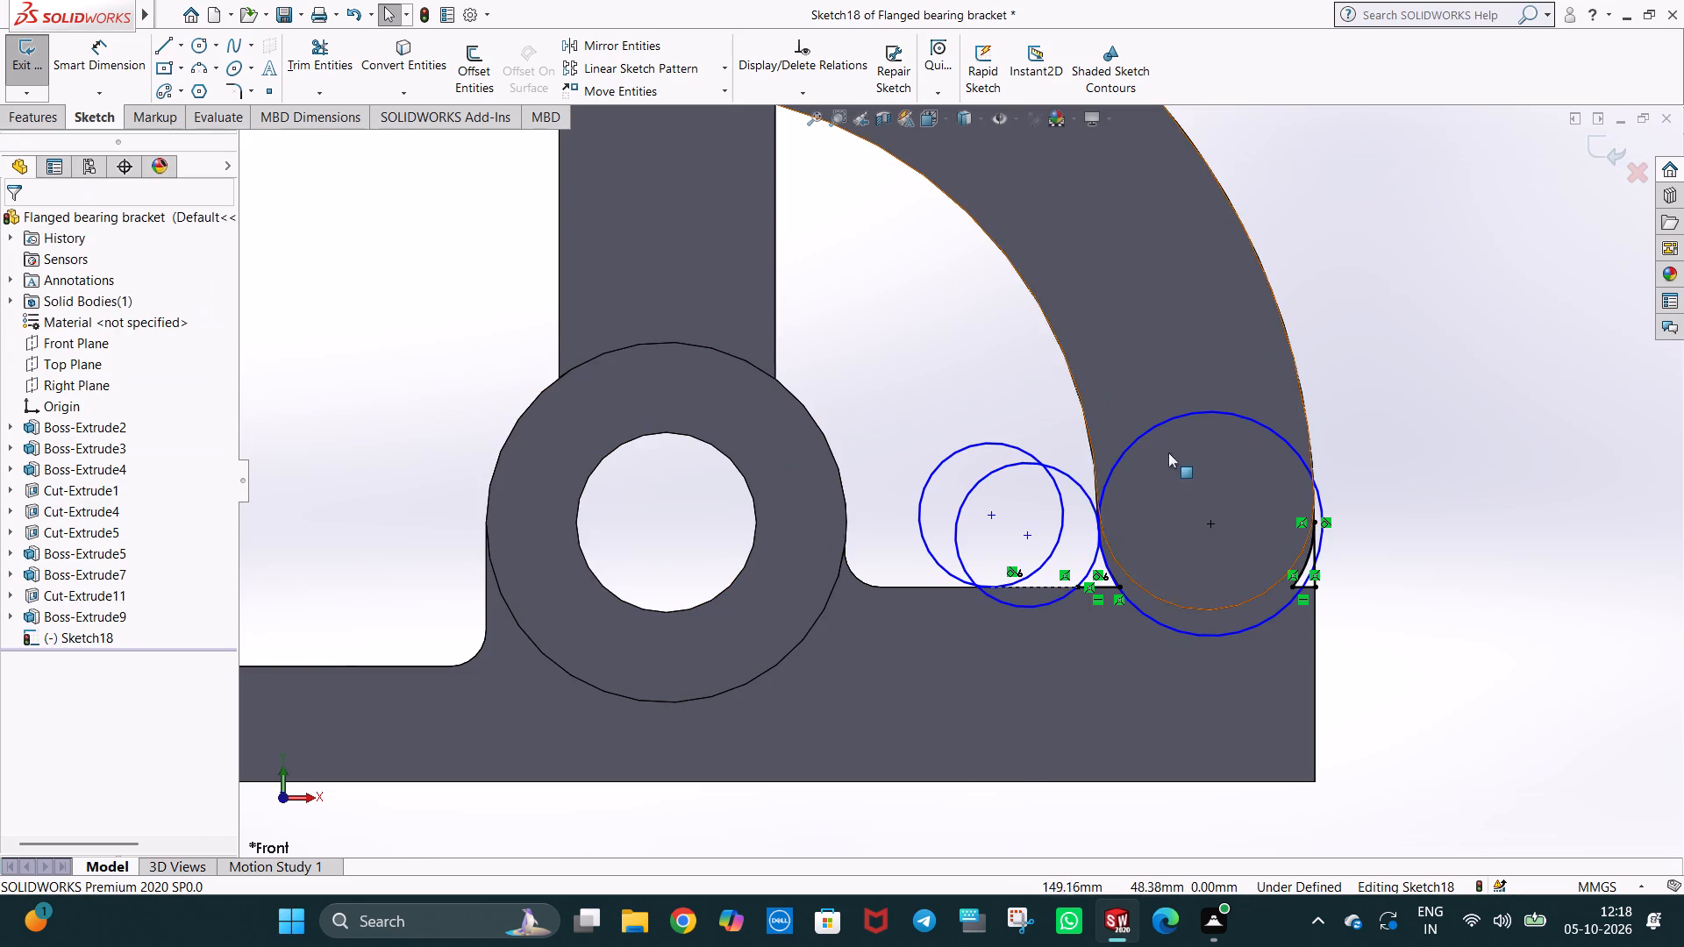
pyautogui.keyDown('ctrl'); pyautogui.click(1115, 473); pyautogui.keyUp('ctrl')
pyautogui.keyDown('ctrl'); pyautogui.click(1090, 502); pyautogui.keyUp('ctrl')
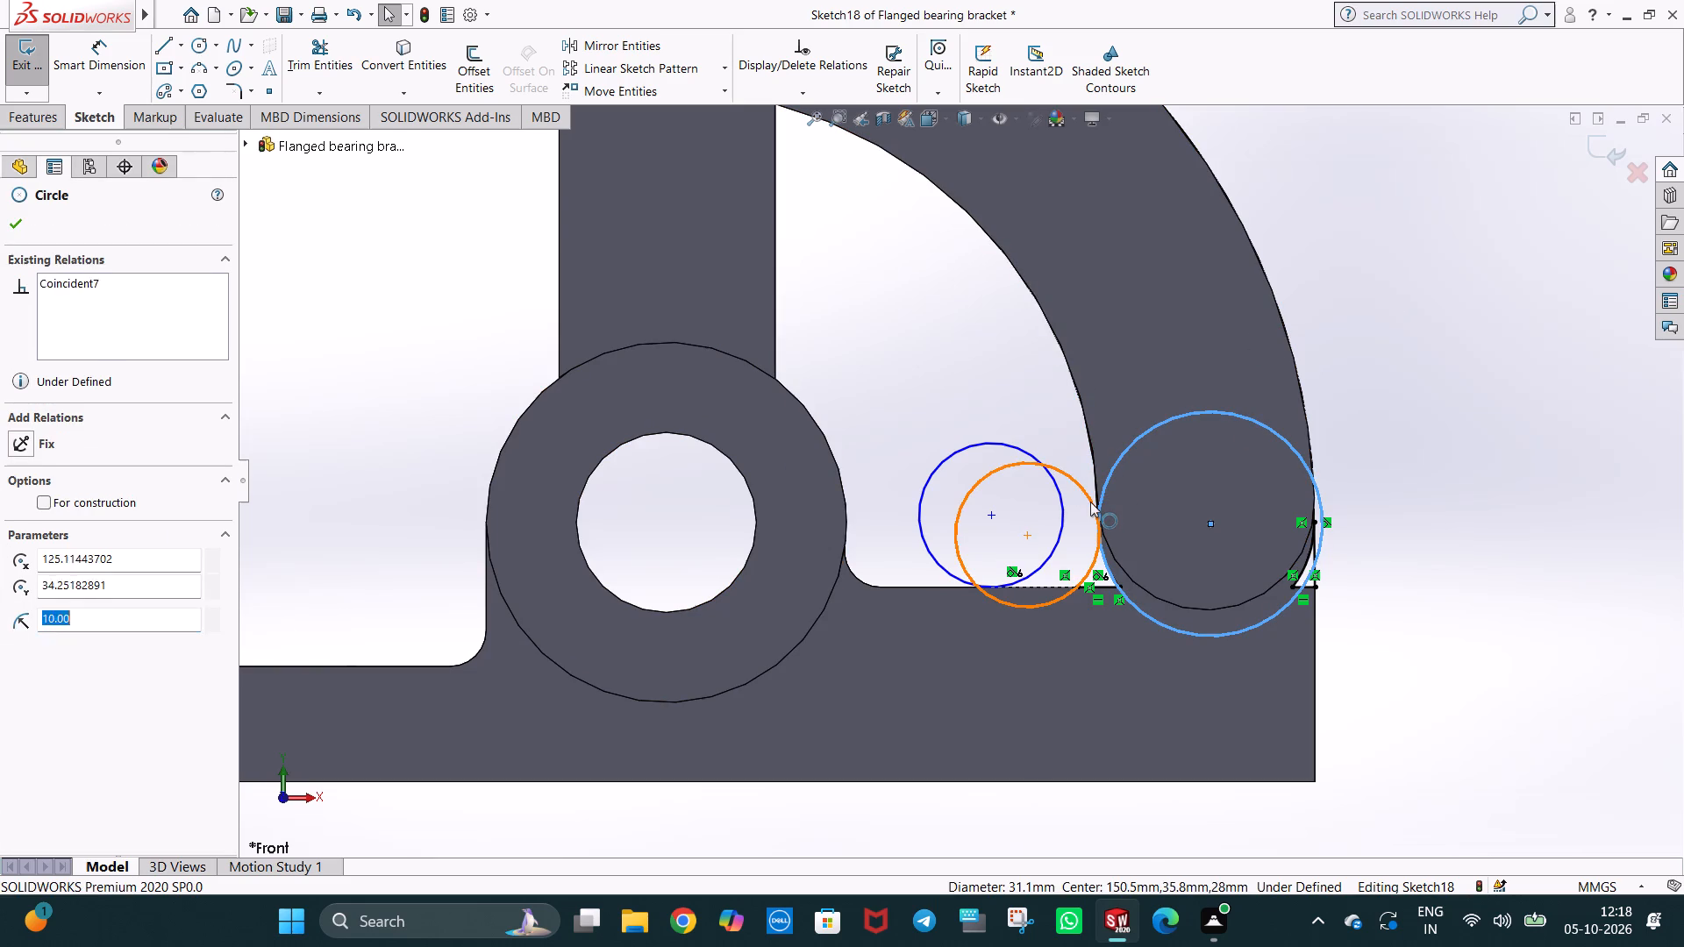
pyautogui.keyDown('ctrl'); pyautogui.click(76, 558); pyautogui.keyUp('ctrl')
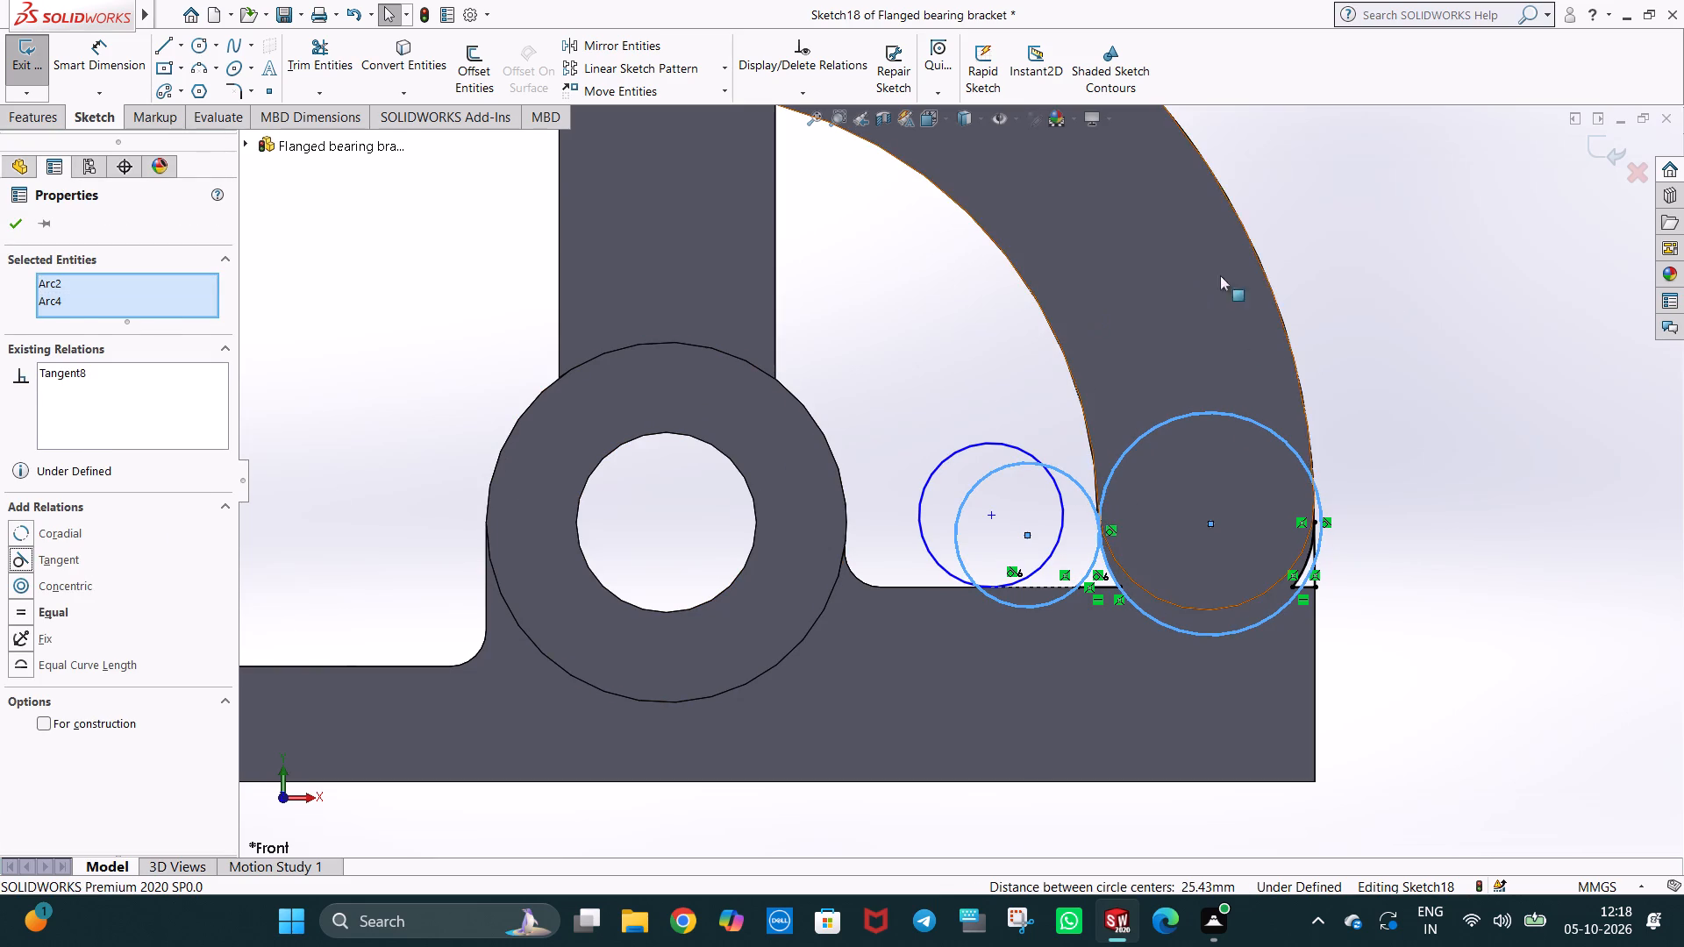
pyautogui.click(1366, 254)
# Delete the original 10 mm radius circle, keeping the constrained copy next to the arm.
pyautogui.click(960, 451)
pyautogui.press('Delete')
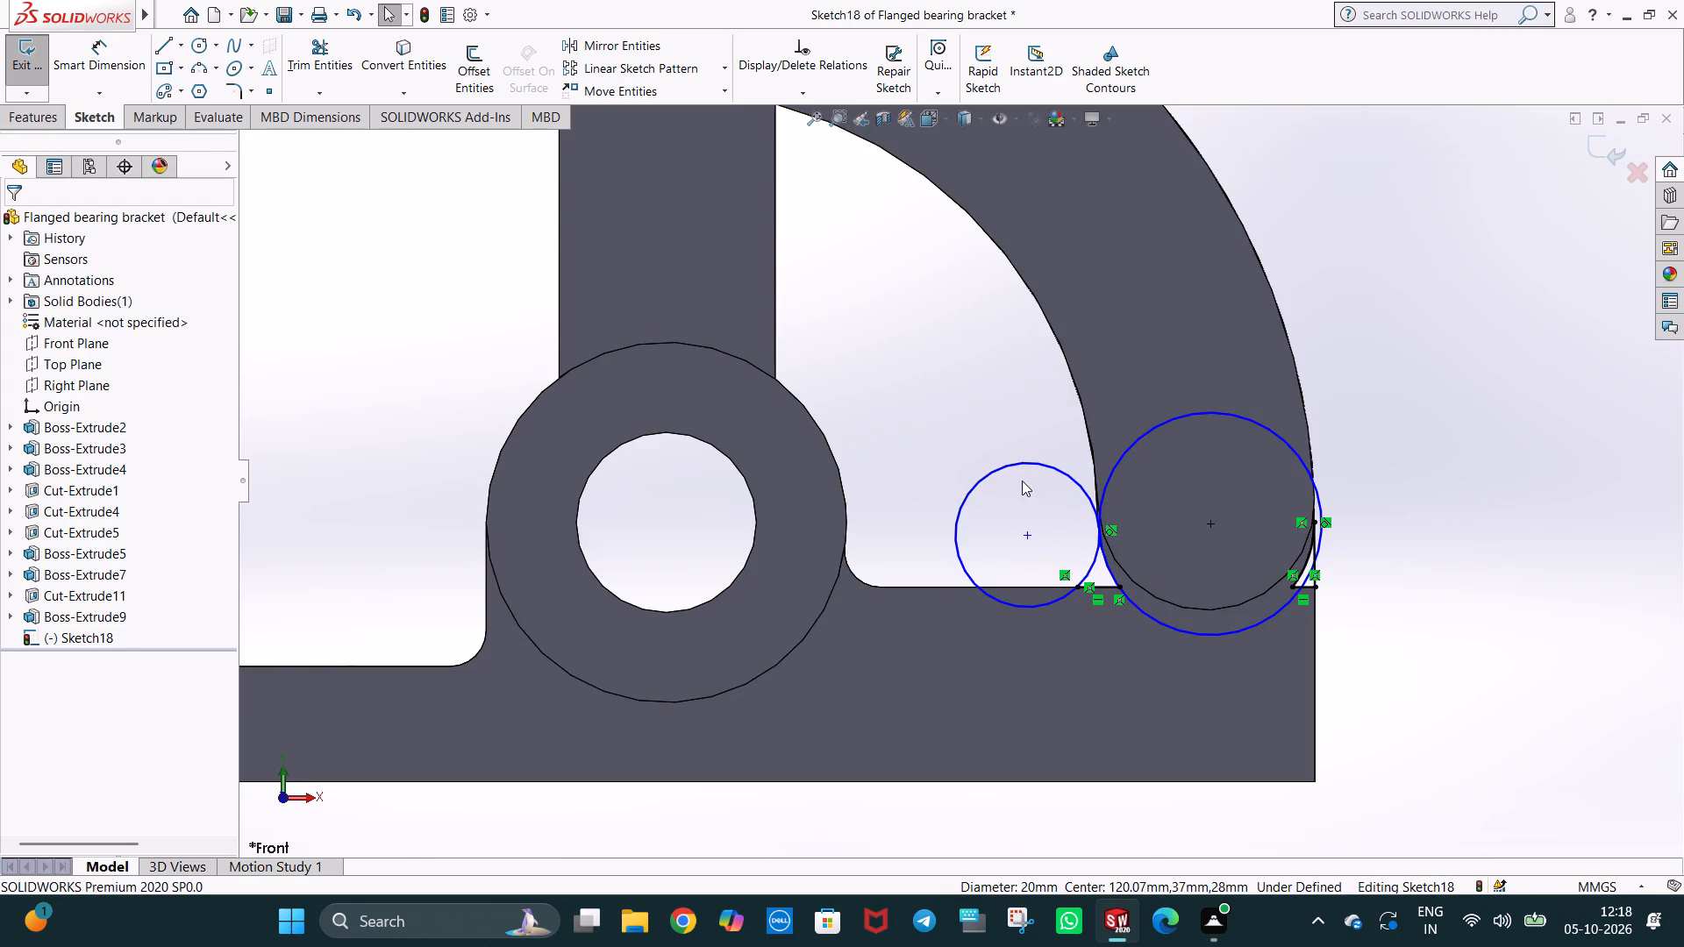
# Trim the 10 mm radius circle and the large circle down to the arcs bounding the gap on the arm's inner side.
pyautogui.click(339, 57)
pyautogui.moveTo(1051, 439); pyautogui.dragTo(1024, 477)
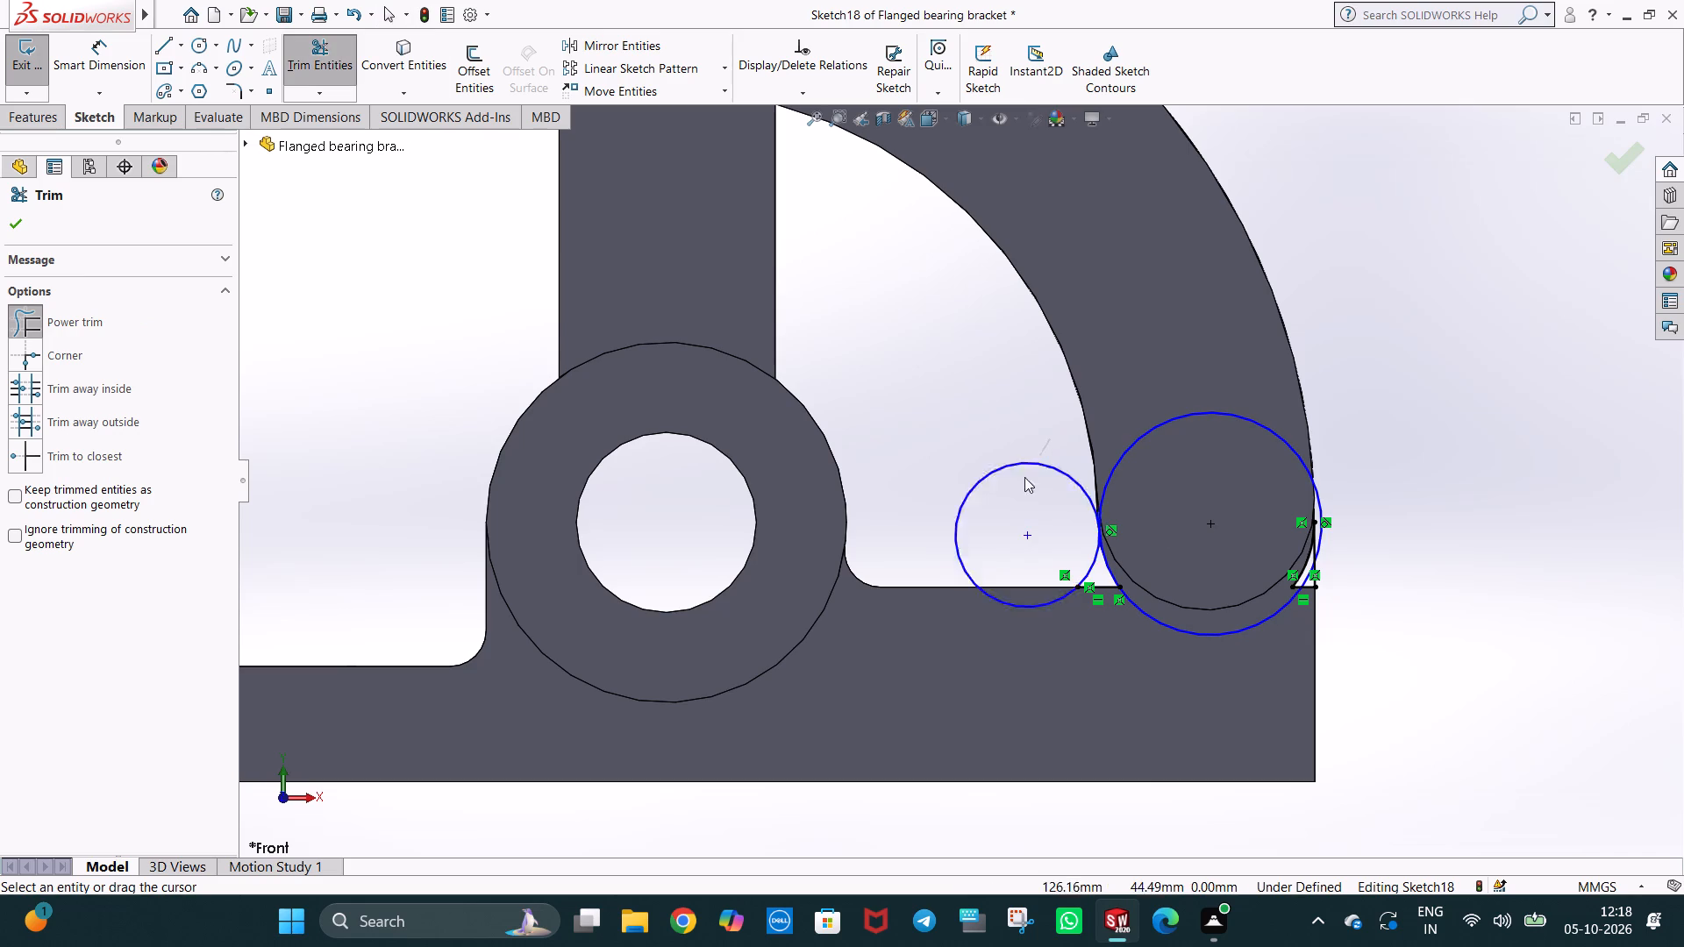
pyautogui.moveTo(1024, 477); pyautogui.dragTo(997, 507)
pyautogui.scroll(-2, 1122, 634)
pyautogui.moveTo(1235, 418); pyautogui.dragTo(1144, 299)
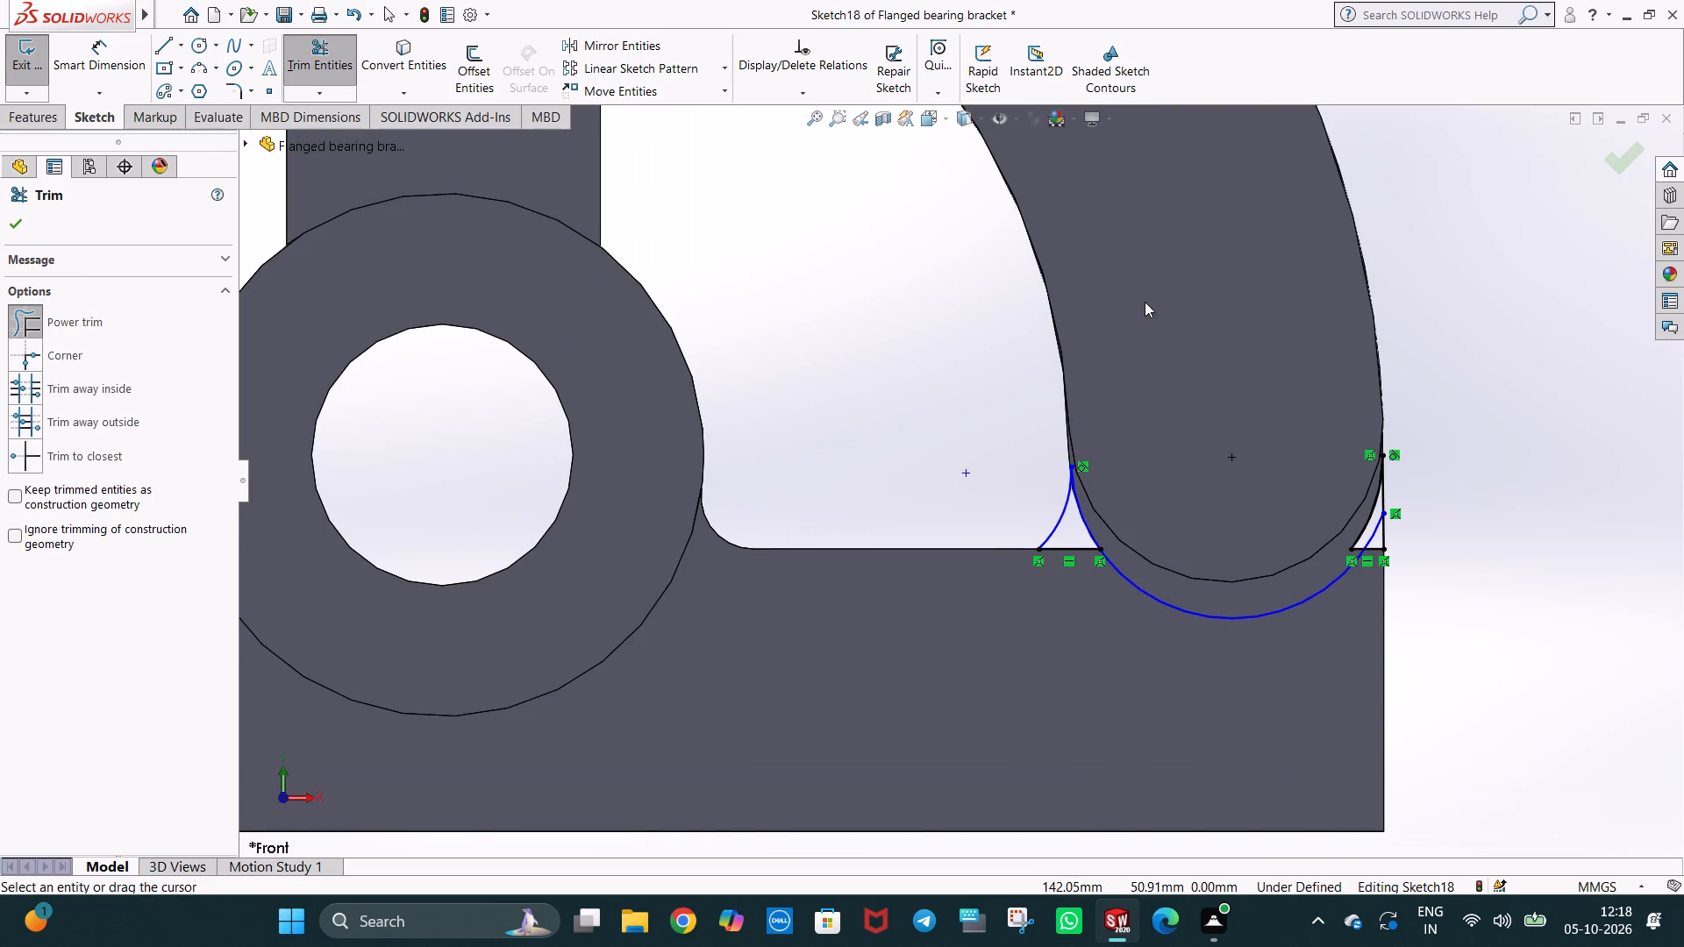
pyautogui.moveTo(1210, 664); pyautogui.dragTo(1226, 581)
# Trim away the leftover large-circle arc inside the small triangular profile at the base's outer edge.
pyautogui.scroll(-3, 1516, 558)
pyautogui.scroll(-3, 1274, 537)
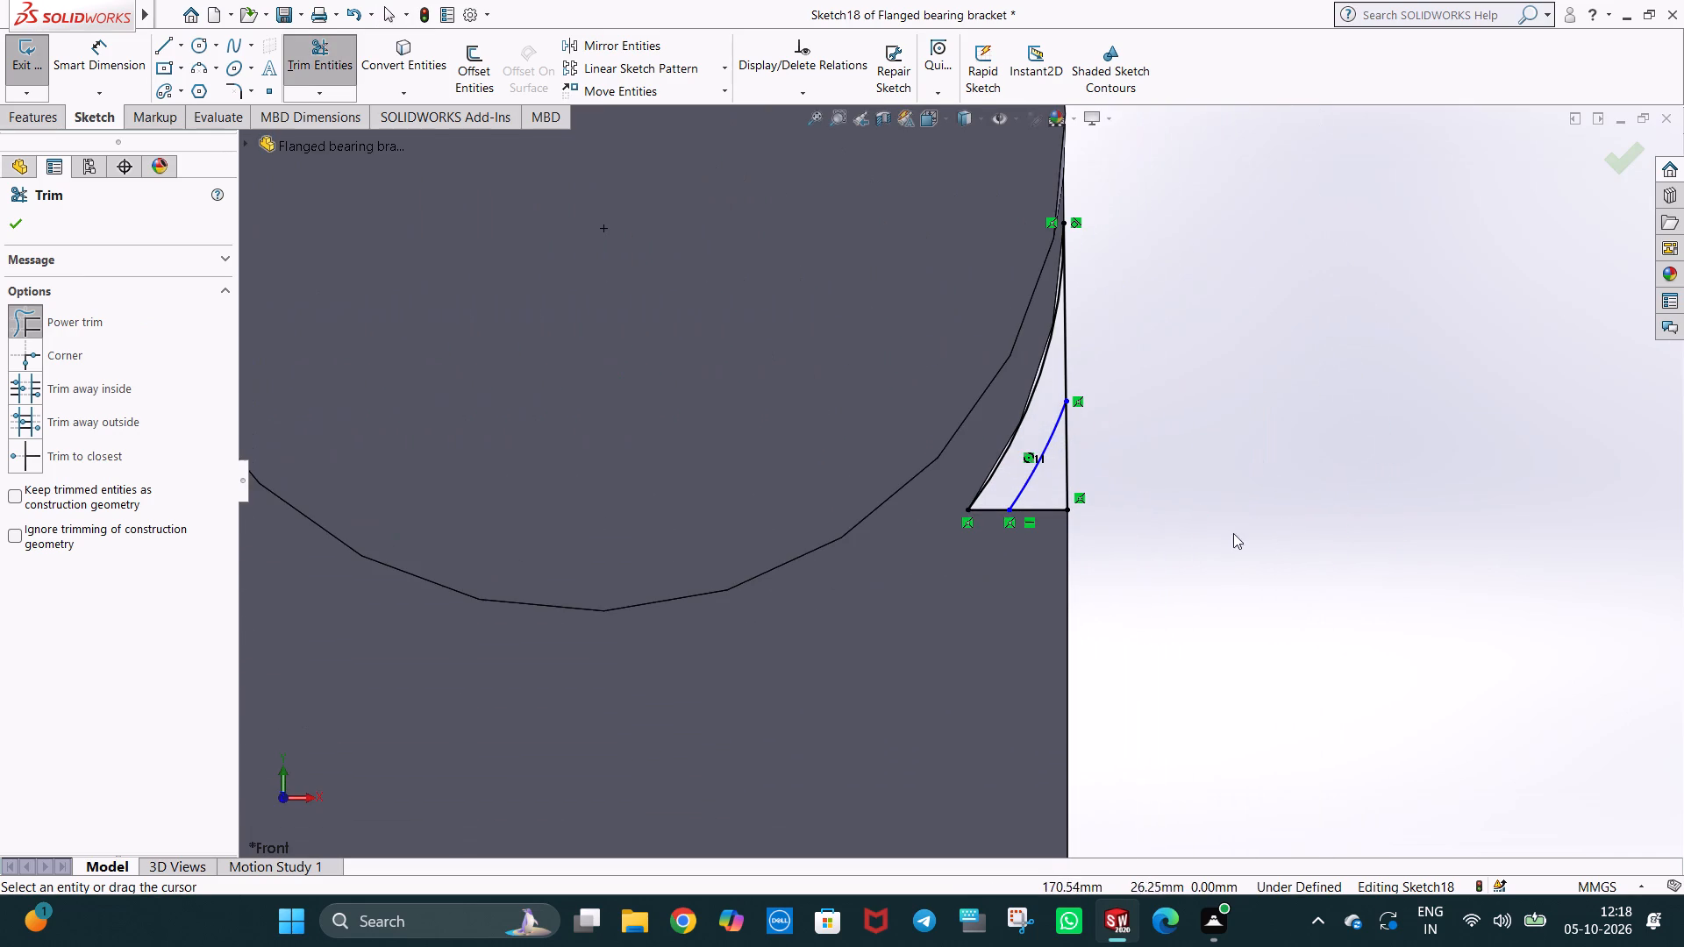
pyautogui.moveTo(1045, 481); pyautogui.dragTo(999, 466)
pyautogui.press('Delete')
pyautogui.scroll(2, 1120, 462)
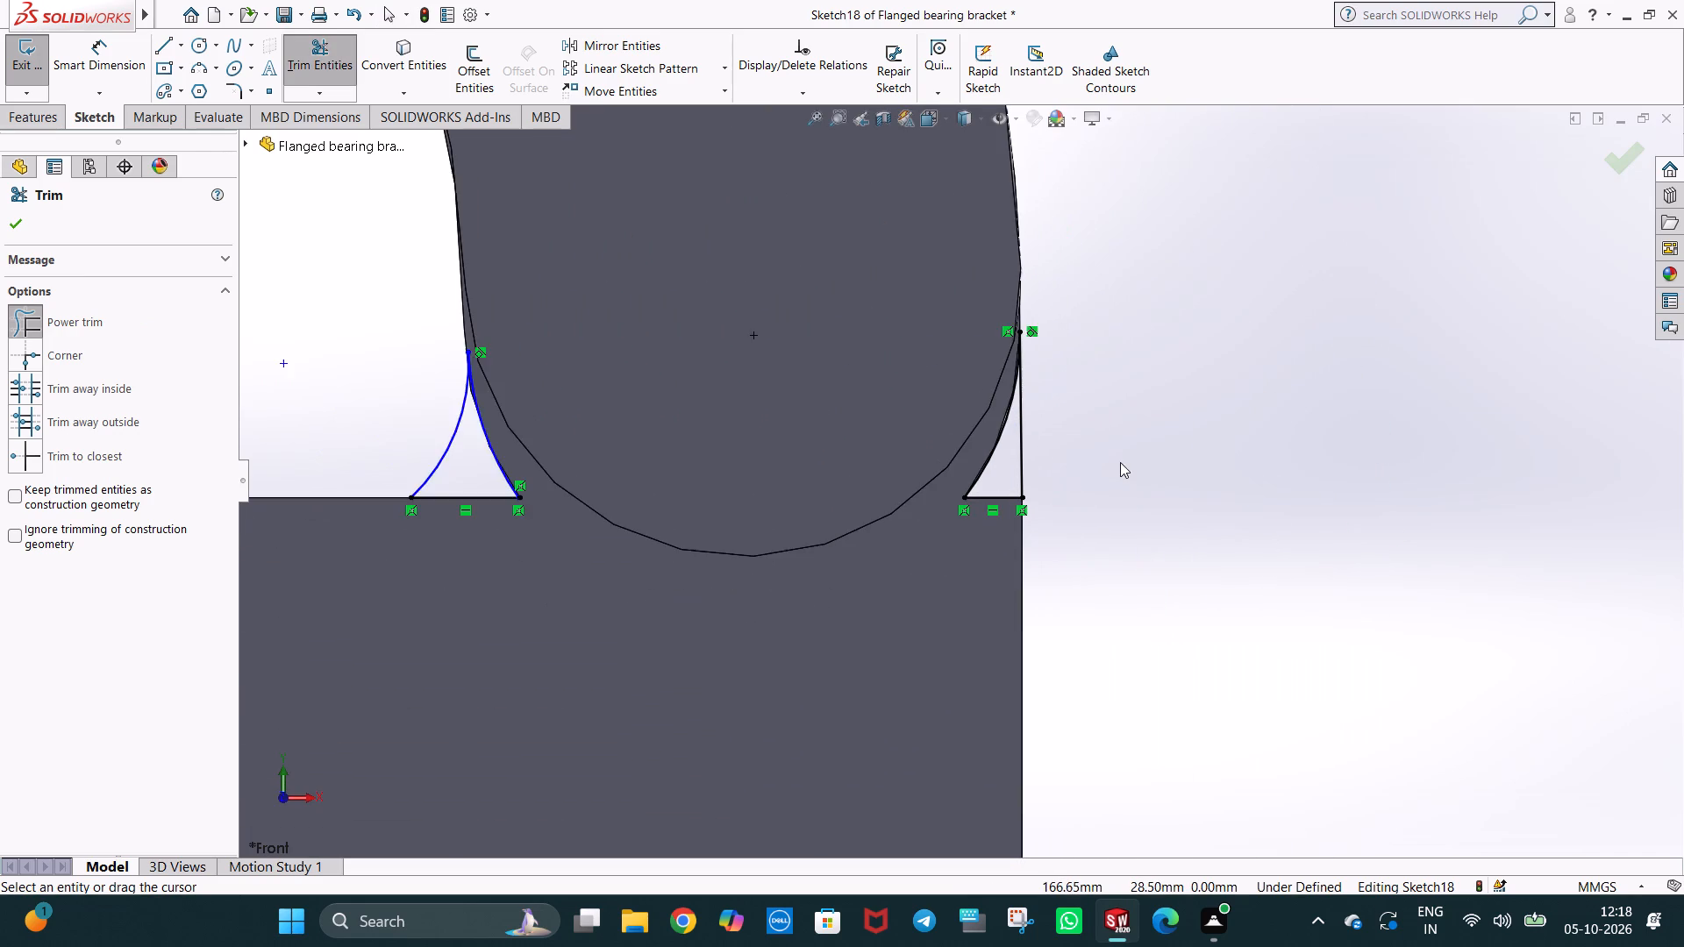
pyautogui.scroll(3, 1120, 462)
pyautogui.scroll(1, 842, 404)
pyautogui.scroll(-1, 760, 392)
pyautogui.press('Escape')
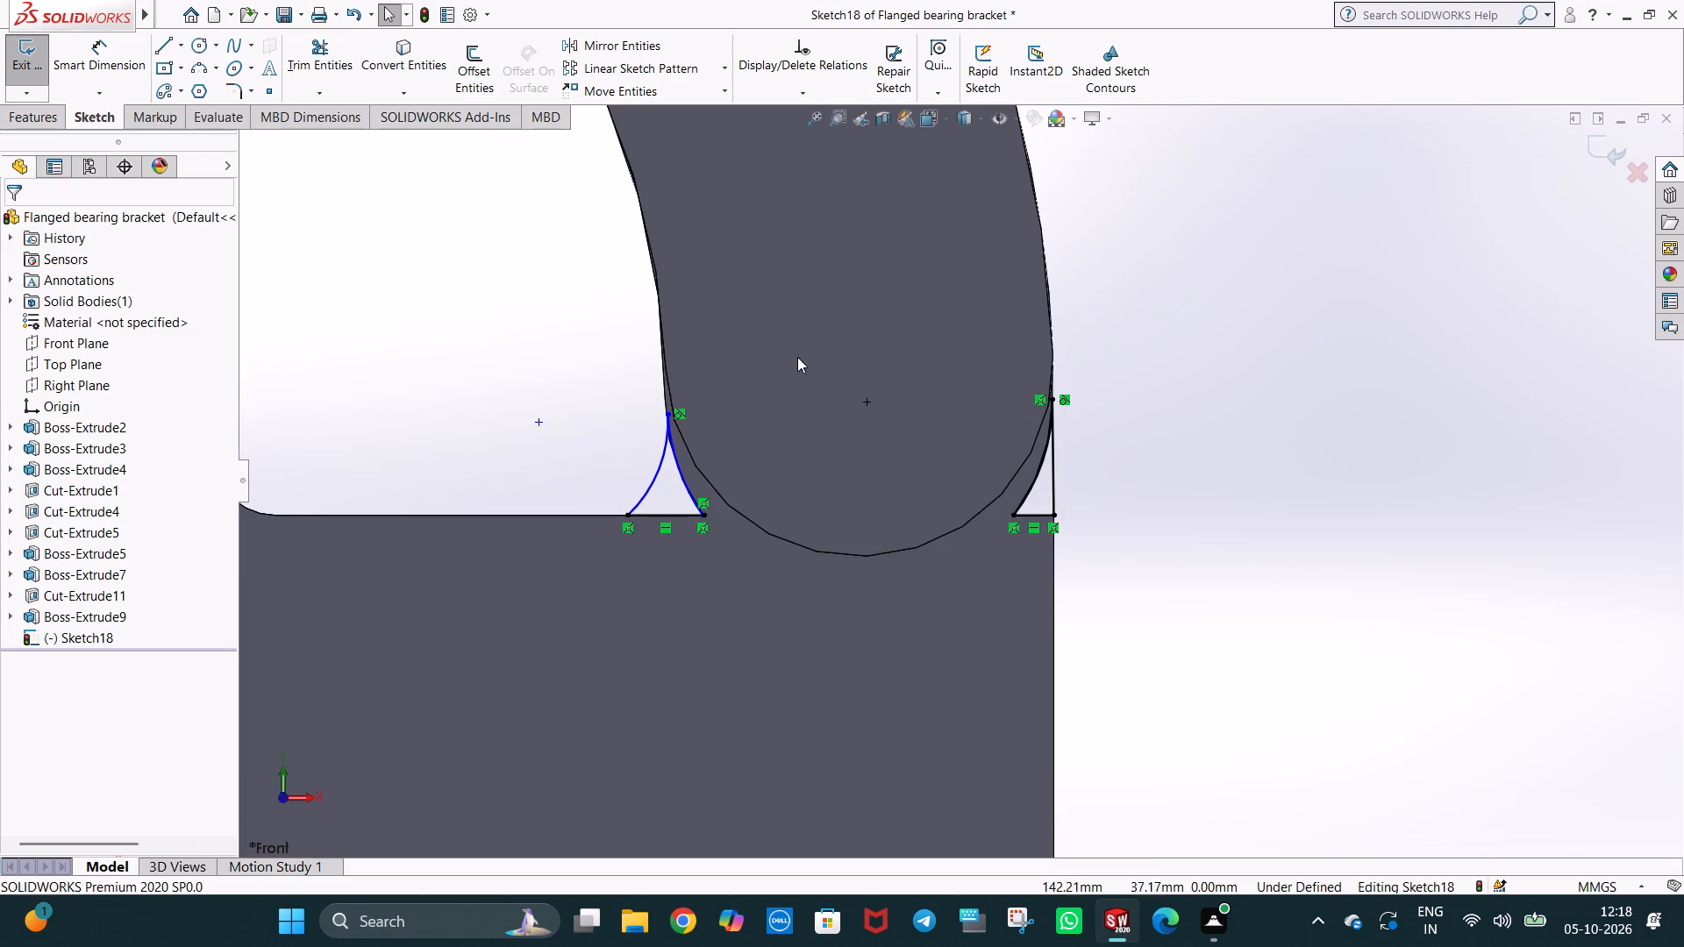
# Dimension the concave arc of the inner gap profile with a 10 mm radius.
pyautogui.click(118, 57)
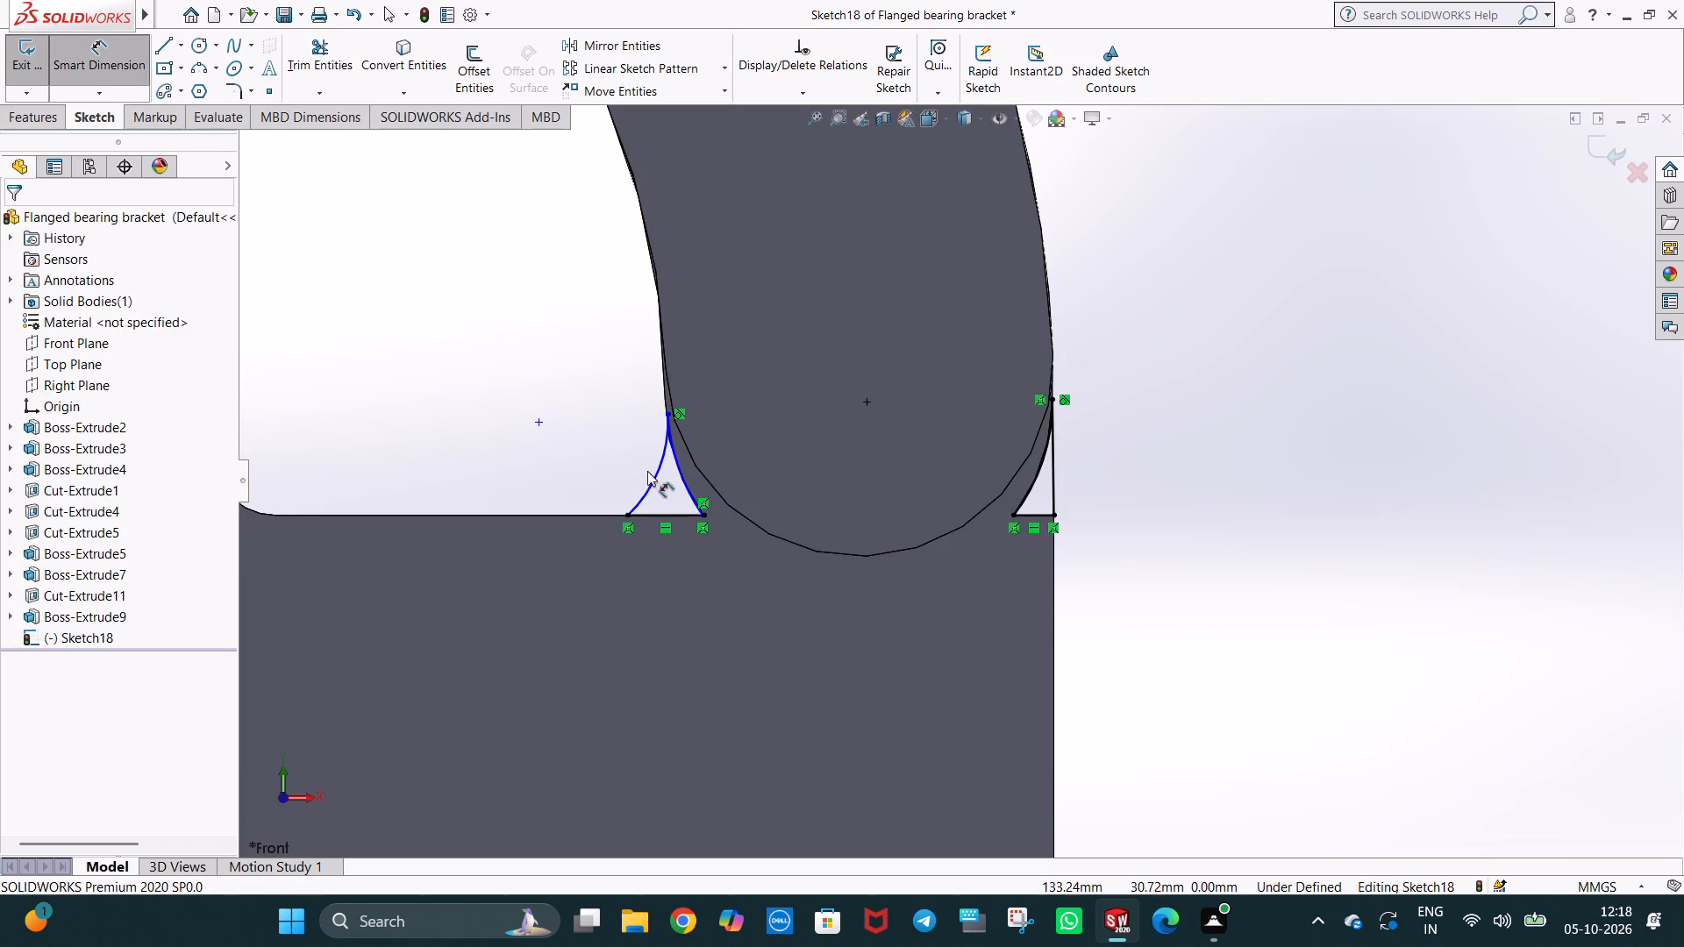
pyautogui.click(652, 481)
pyautogui.click(633, 445)
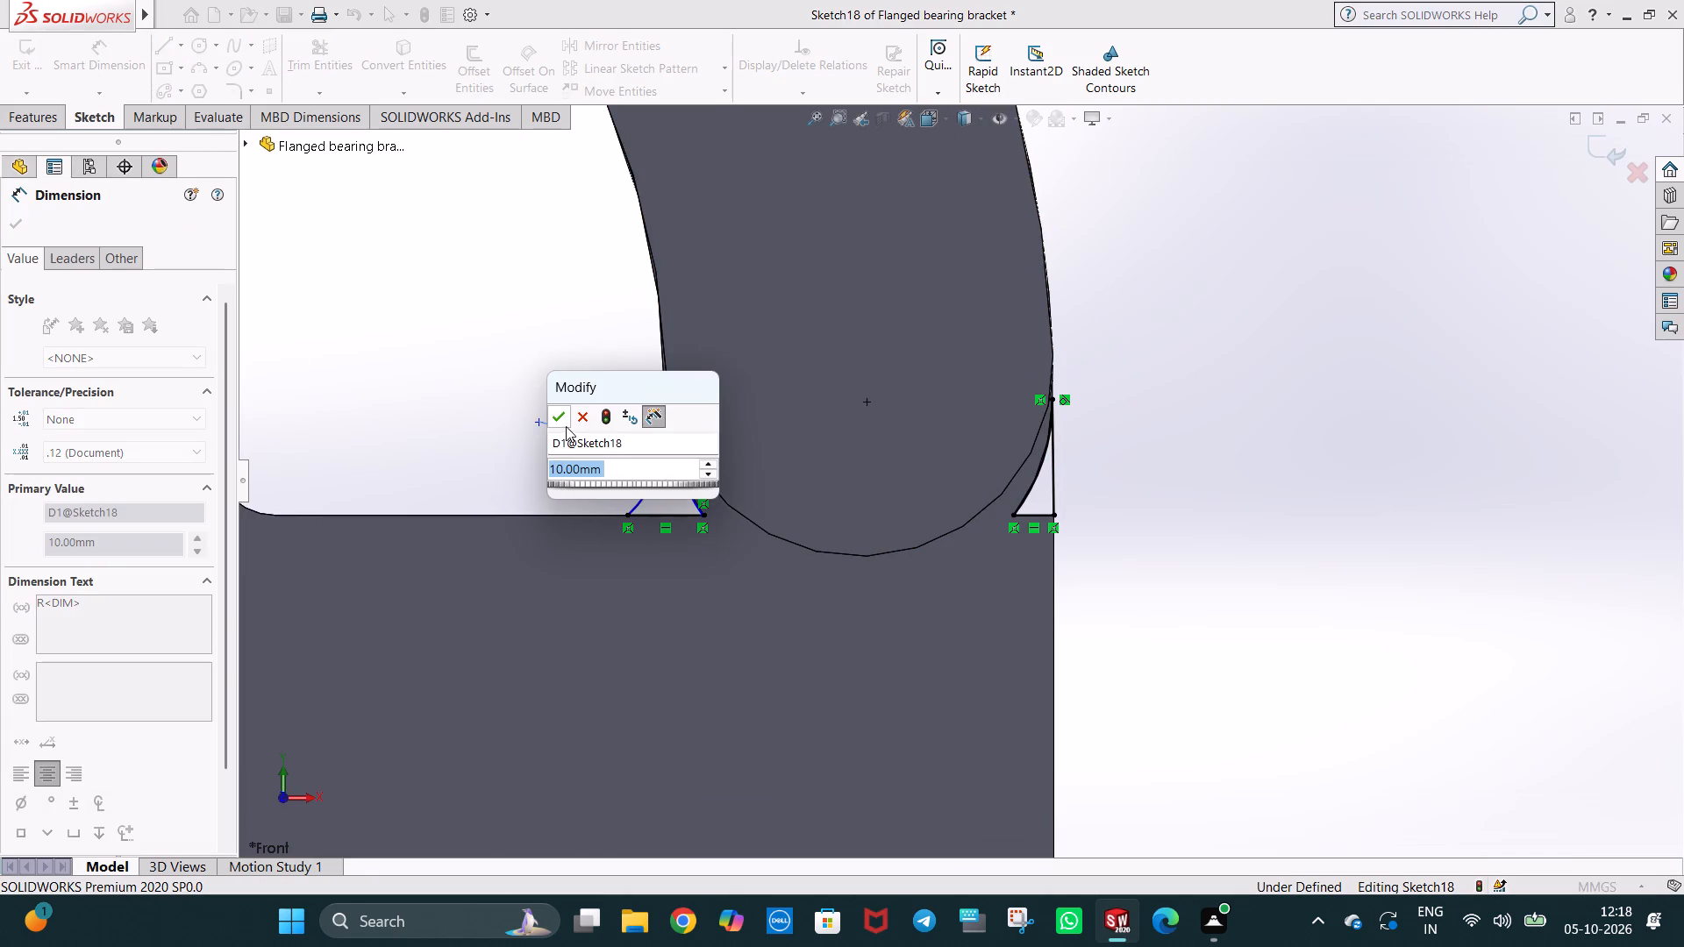
pyautogui.click(561, 420)
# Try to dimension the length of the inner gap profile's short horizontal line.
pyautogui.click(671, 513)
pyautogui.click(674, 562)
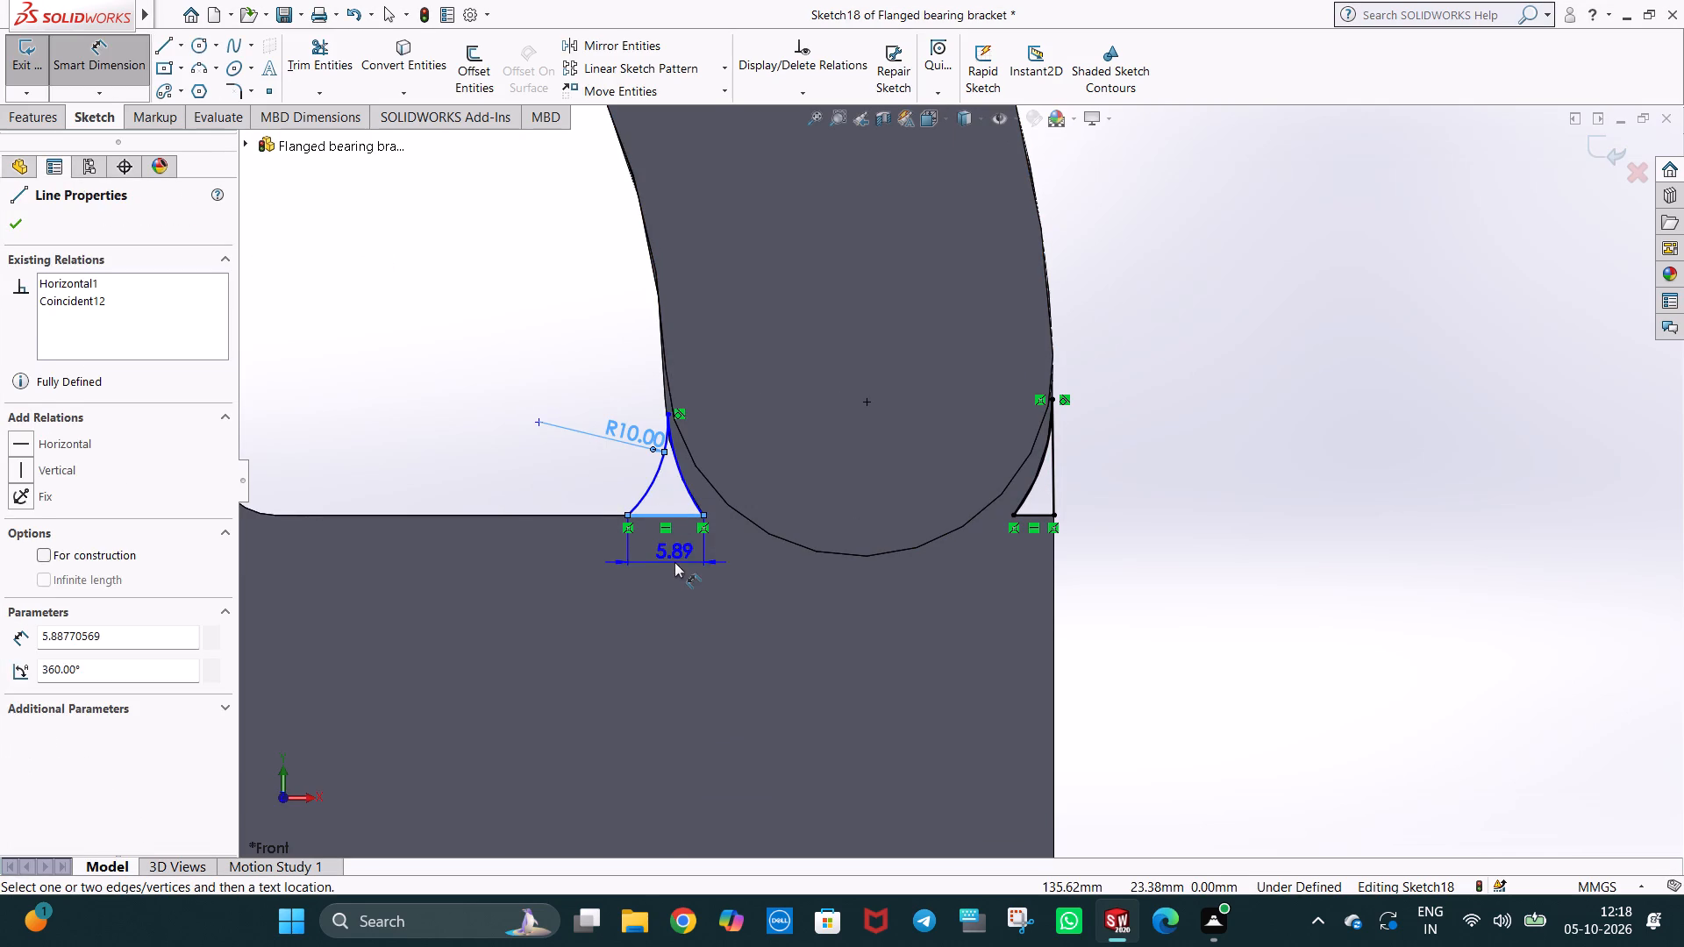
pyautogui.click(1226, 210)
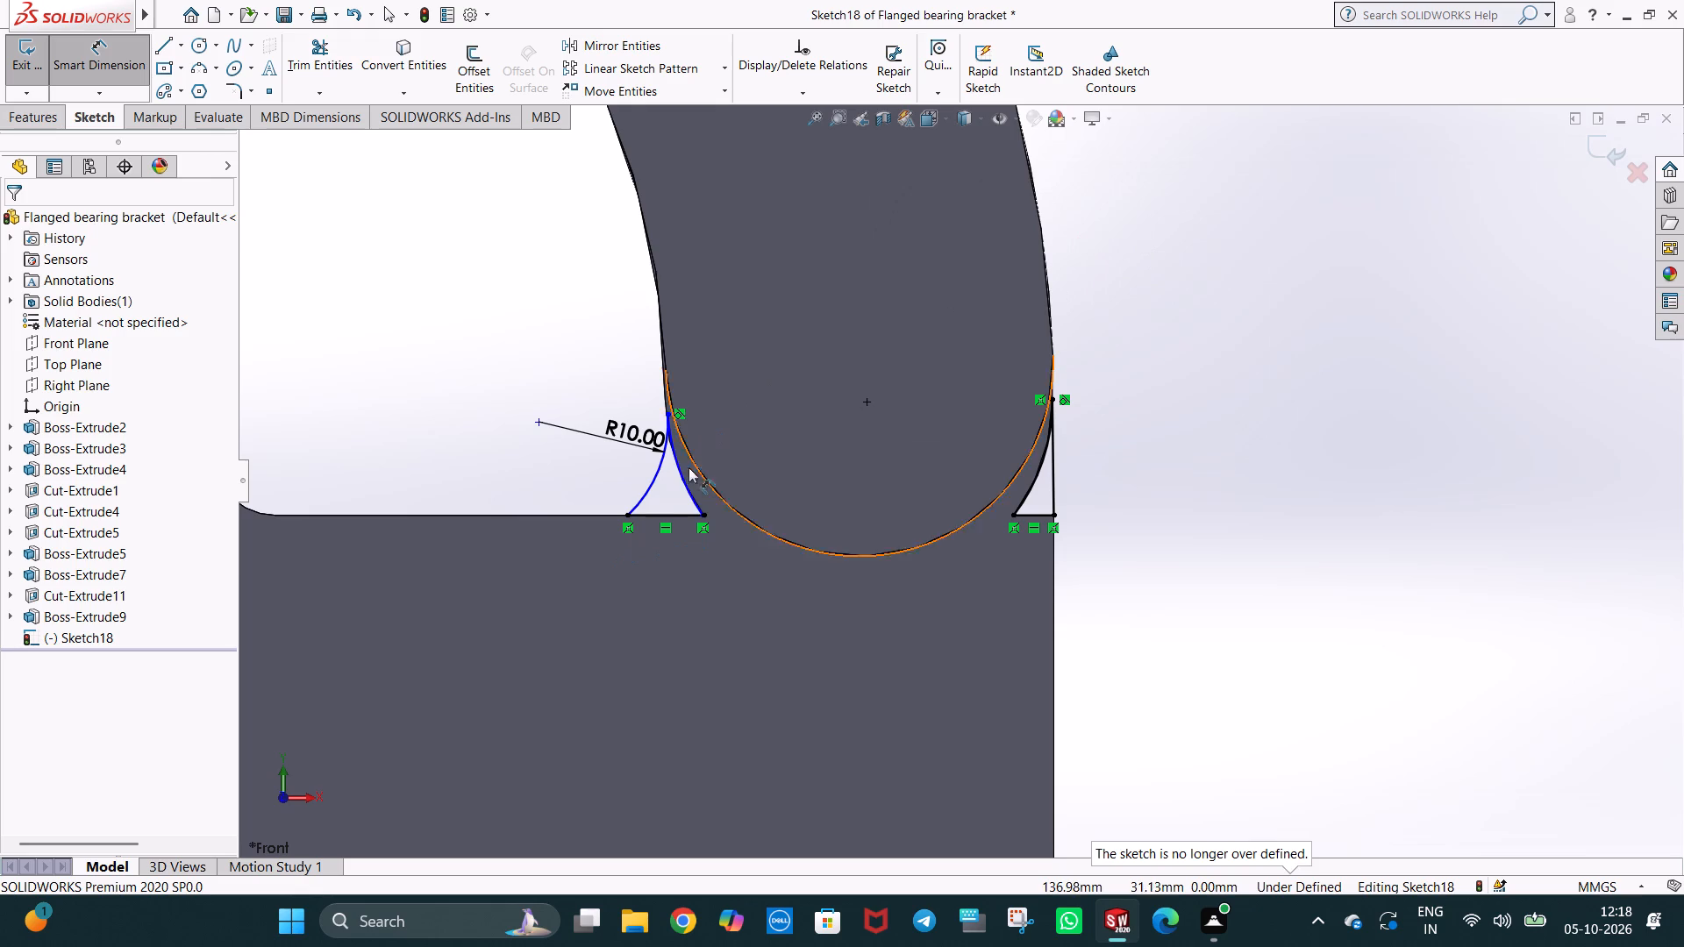
# Dimension the inner gap profile's arc along the arm's end with a 15.43 mm radius.
pyautogui.click(685, 476)
pyautogui.click(774, 451)
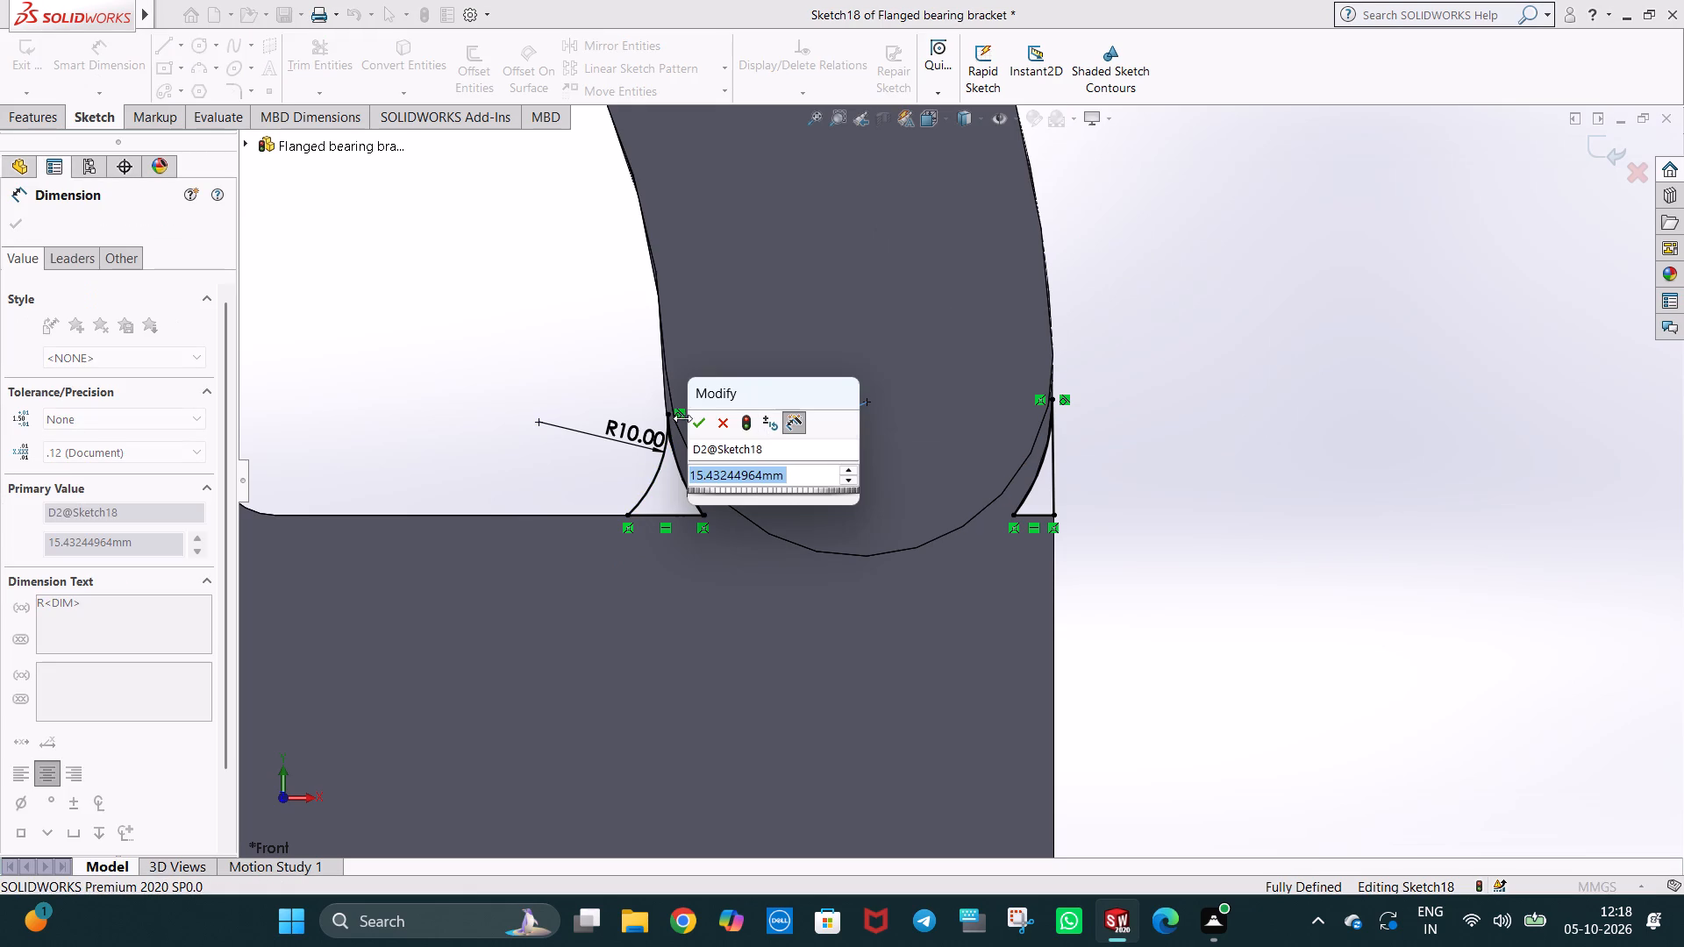
pyautogui.click(693, 419)
pyautogui.click(1198, 345)
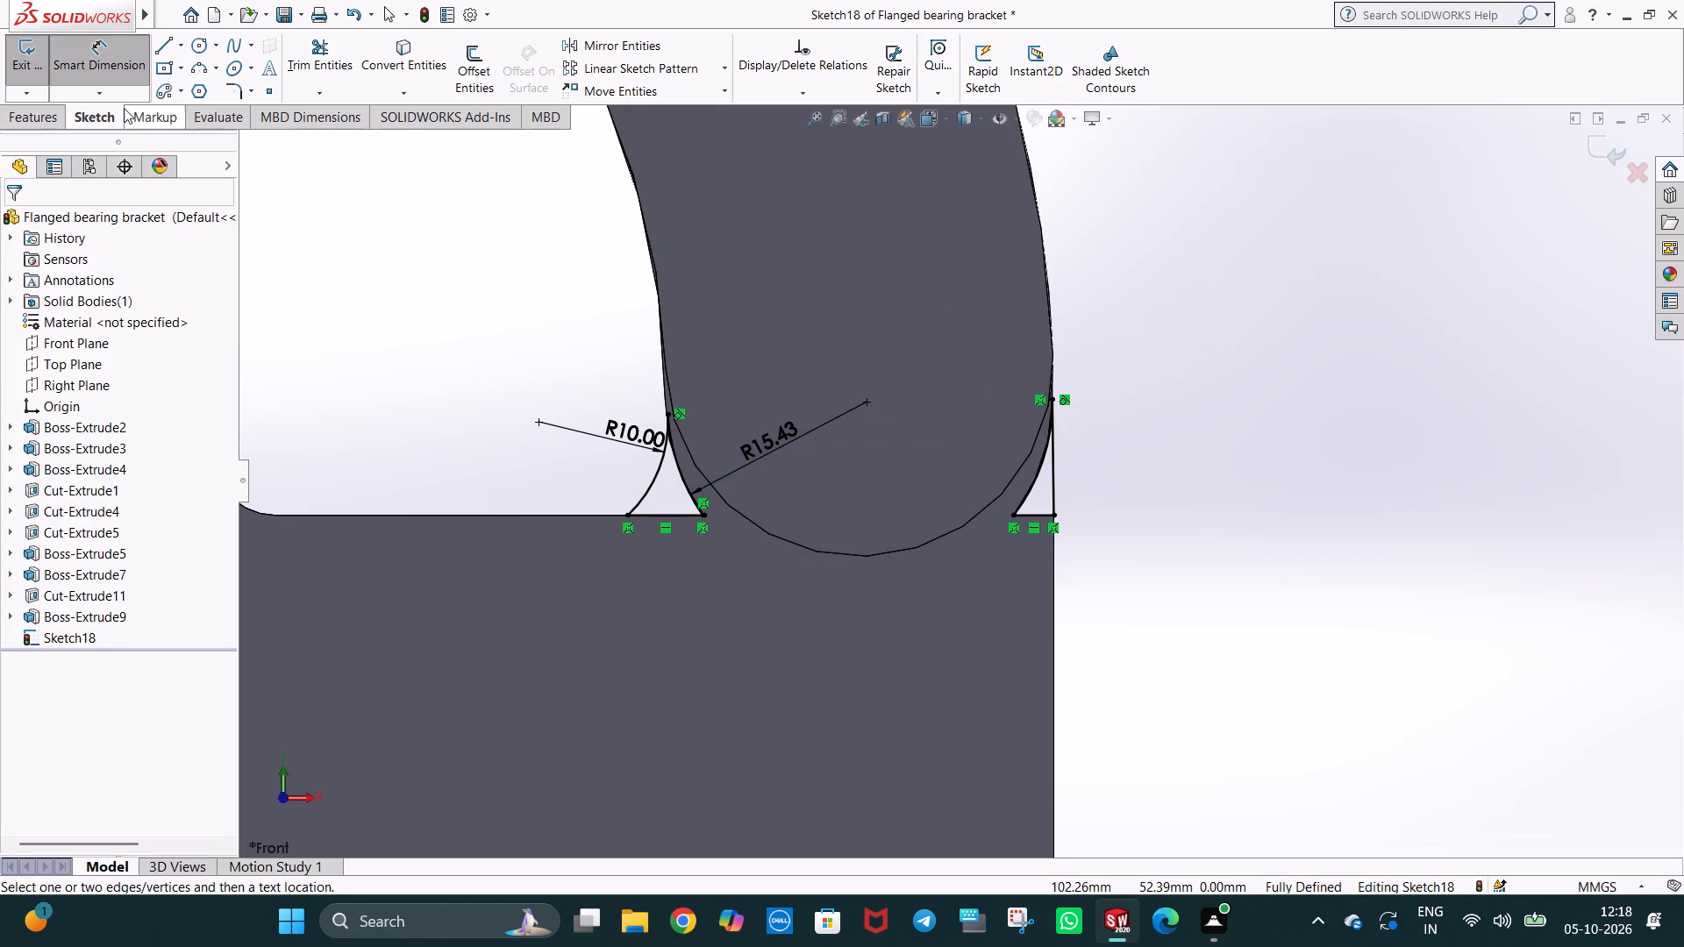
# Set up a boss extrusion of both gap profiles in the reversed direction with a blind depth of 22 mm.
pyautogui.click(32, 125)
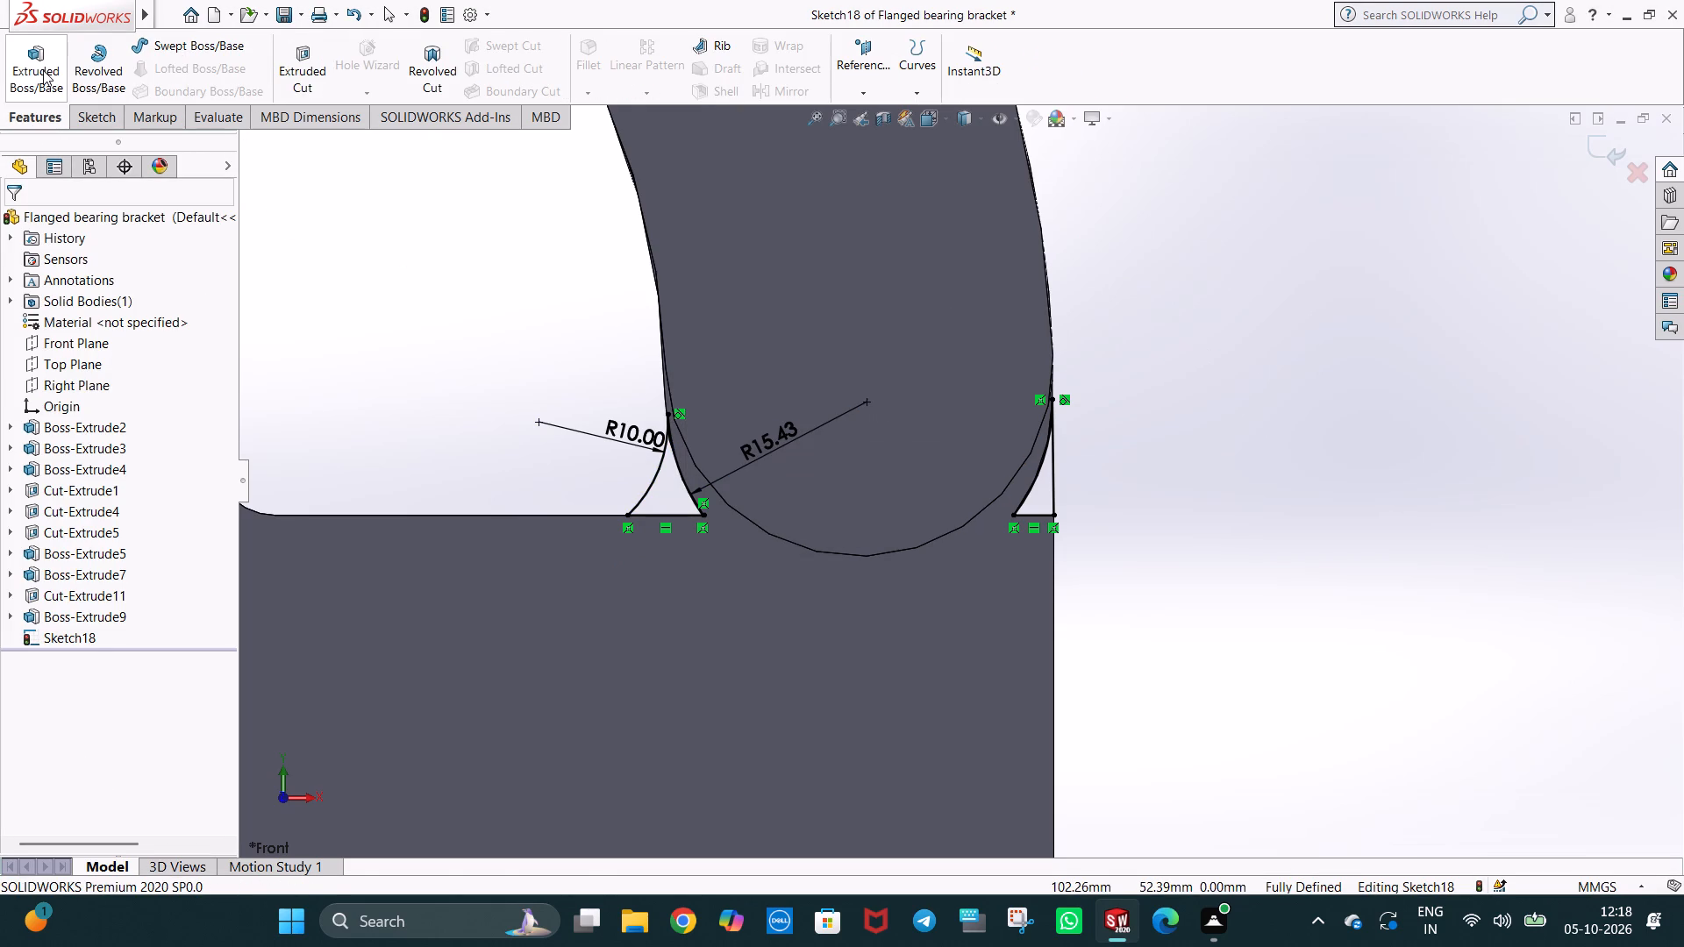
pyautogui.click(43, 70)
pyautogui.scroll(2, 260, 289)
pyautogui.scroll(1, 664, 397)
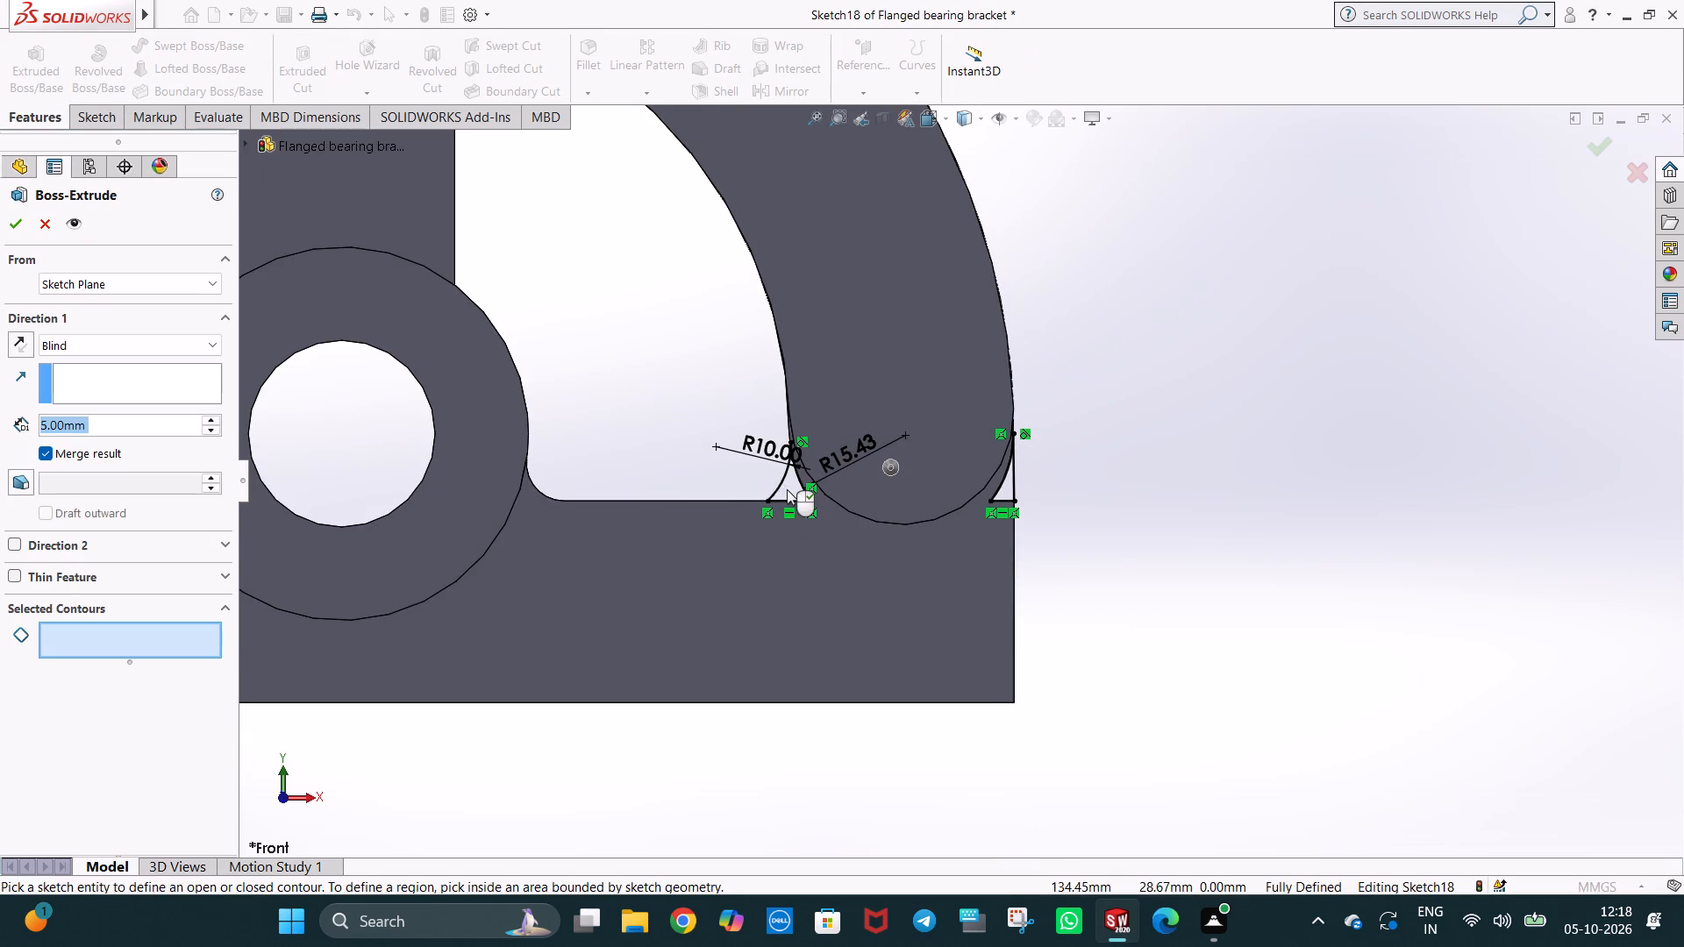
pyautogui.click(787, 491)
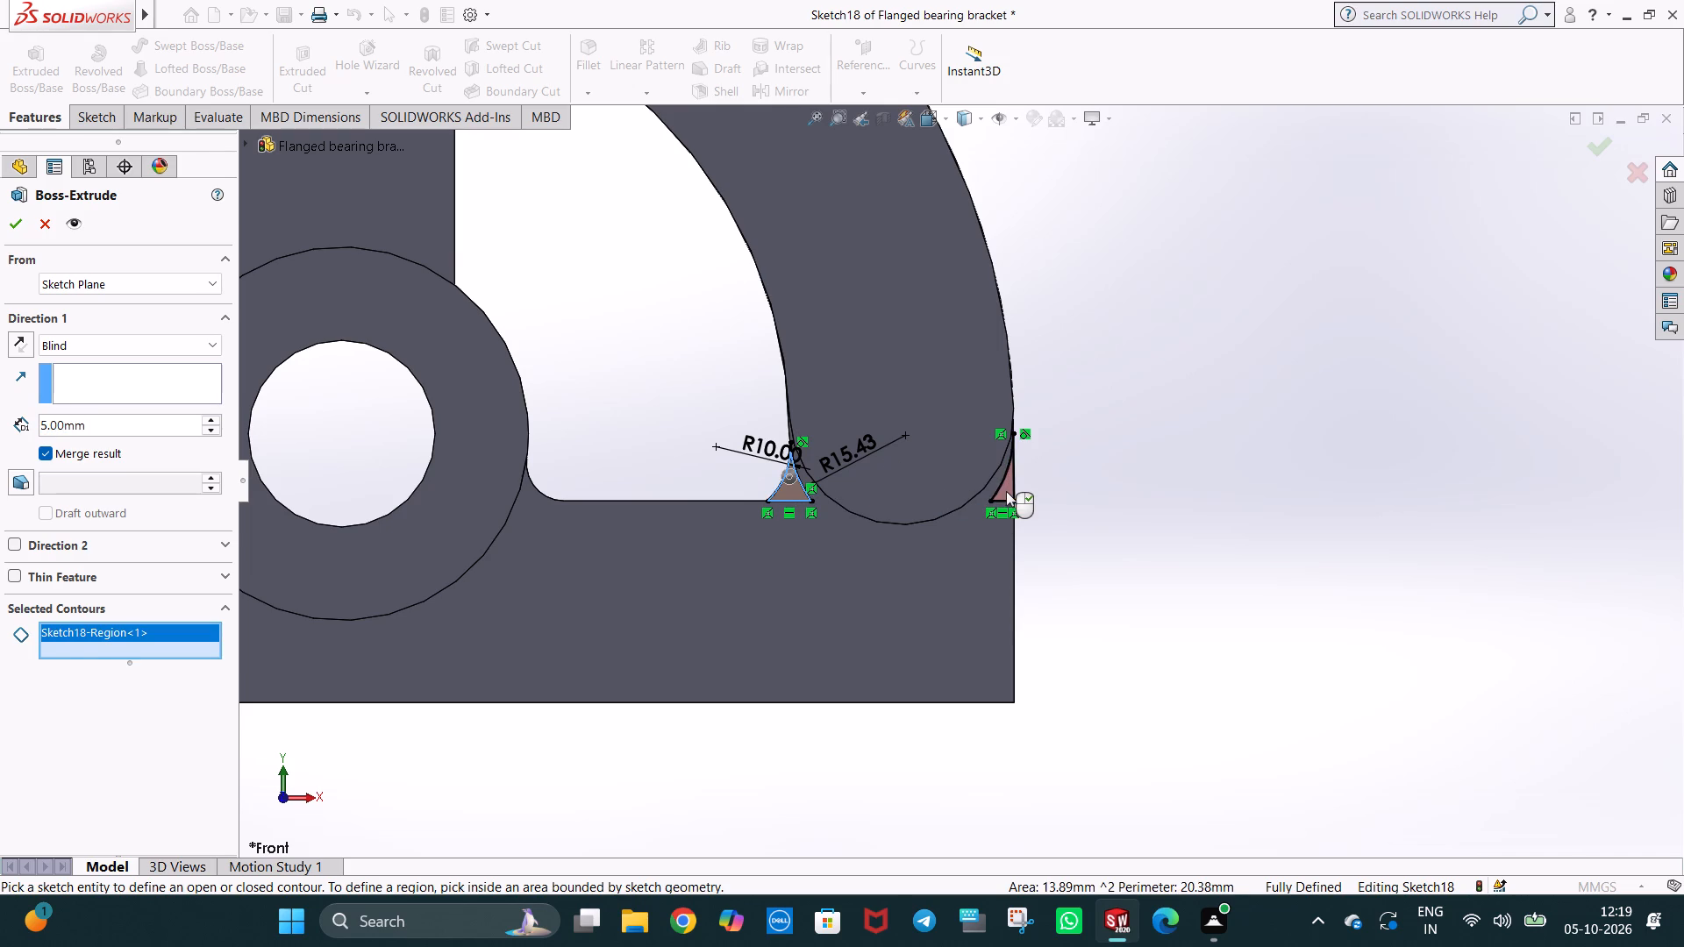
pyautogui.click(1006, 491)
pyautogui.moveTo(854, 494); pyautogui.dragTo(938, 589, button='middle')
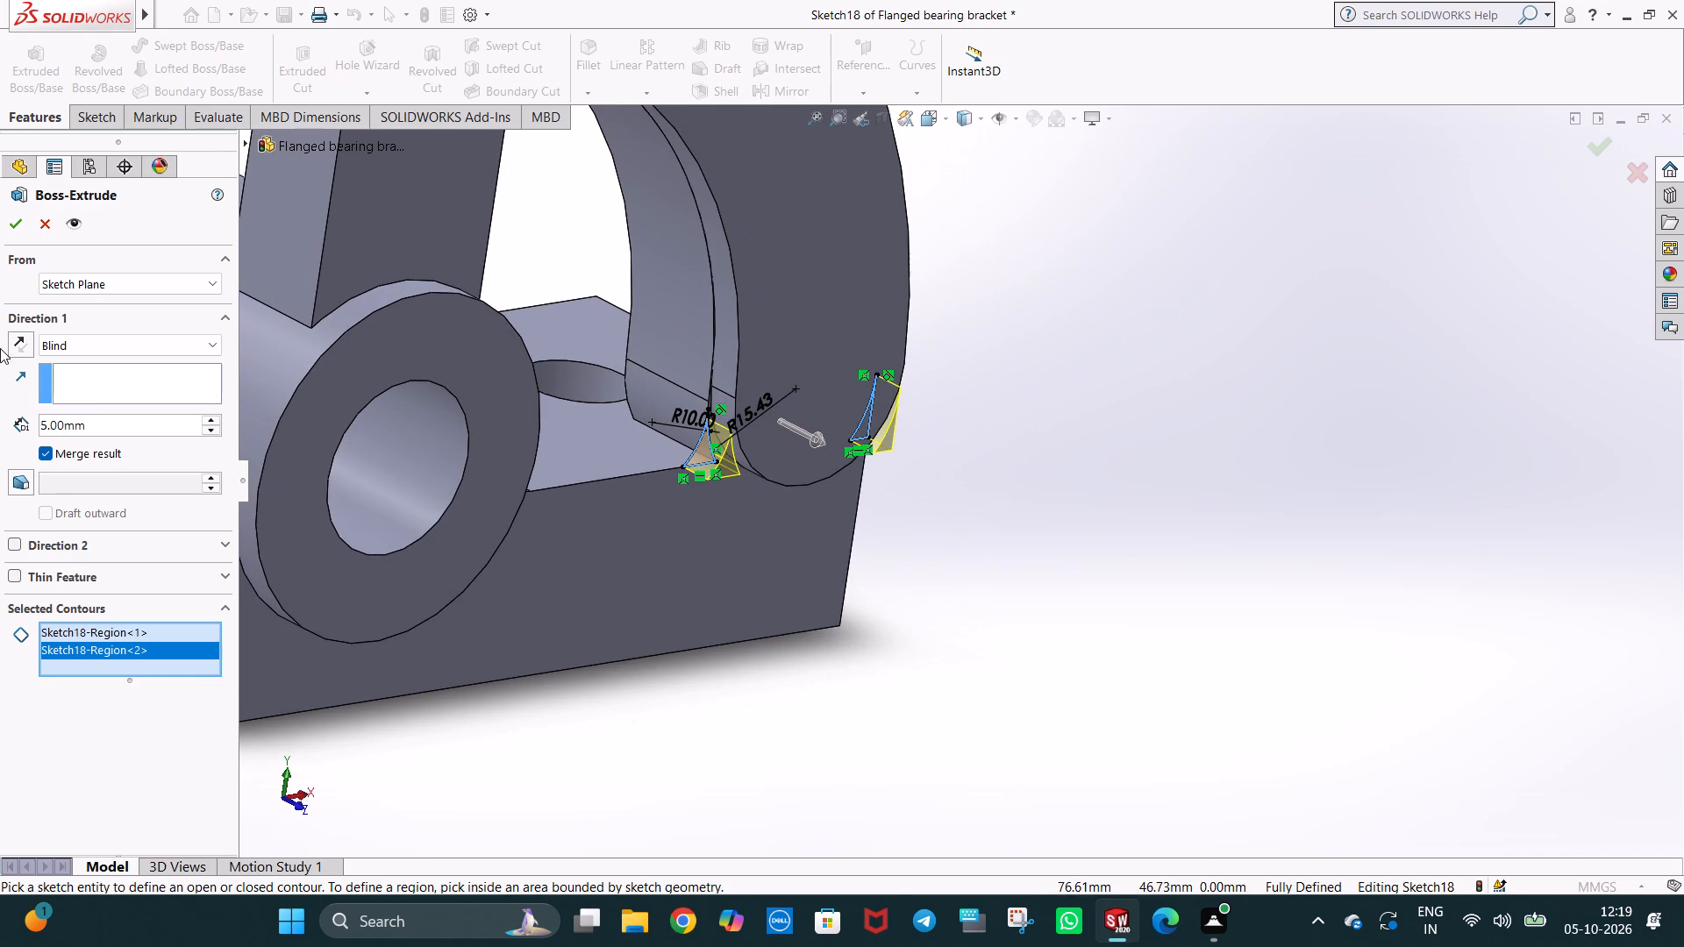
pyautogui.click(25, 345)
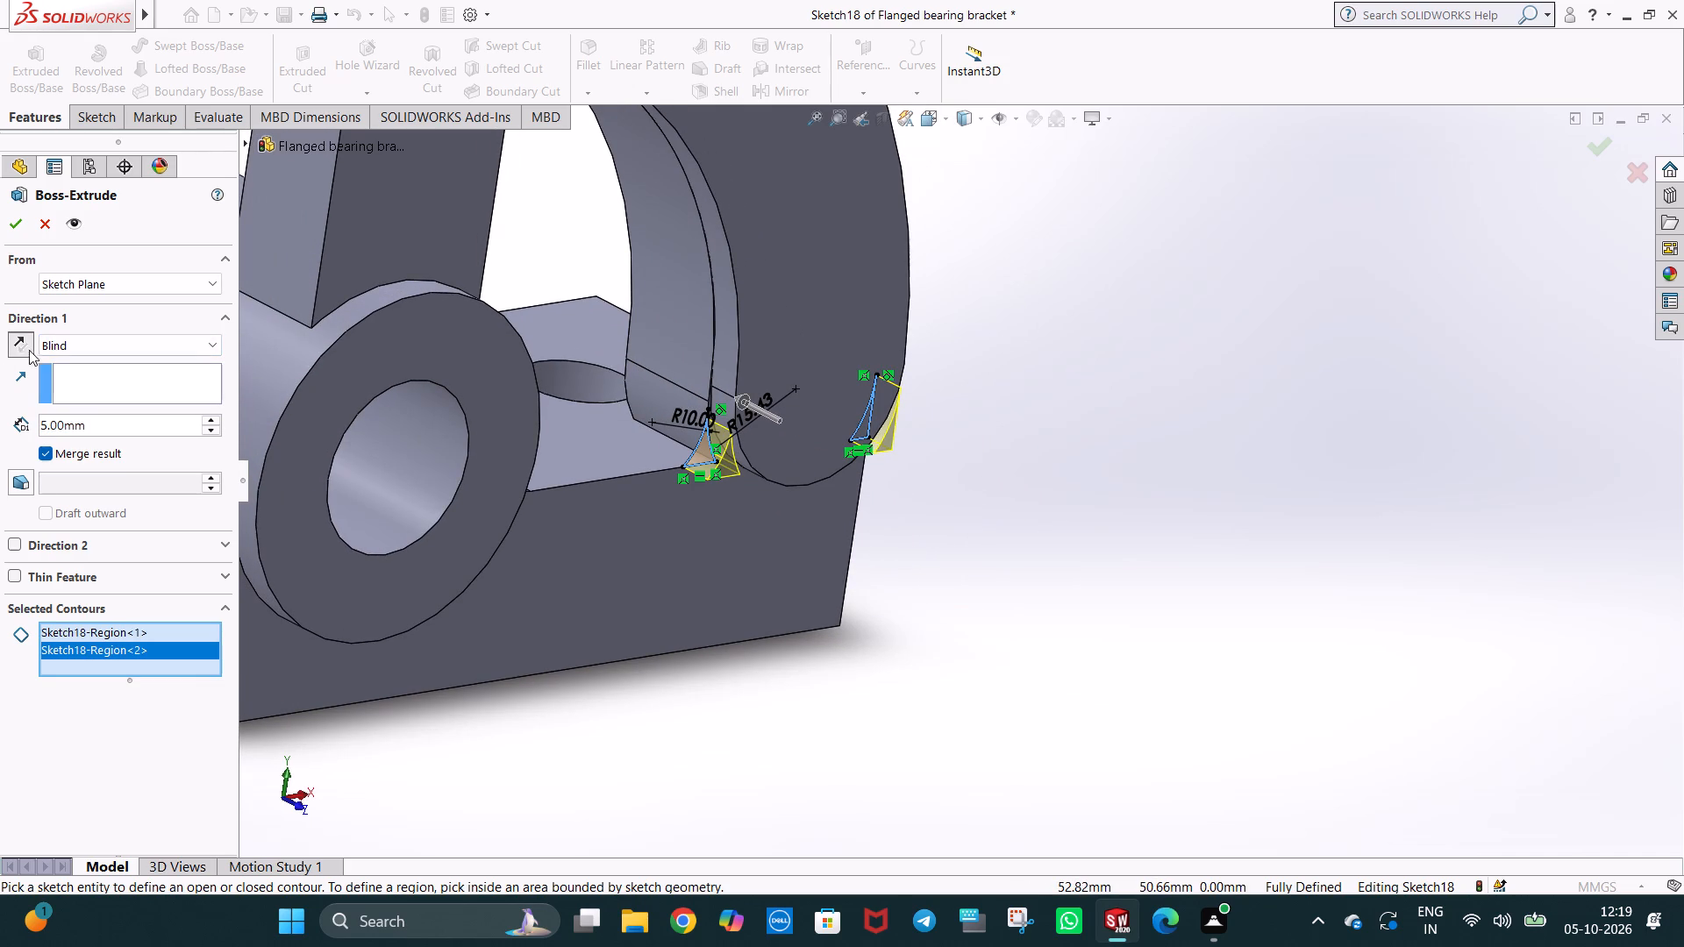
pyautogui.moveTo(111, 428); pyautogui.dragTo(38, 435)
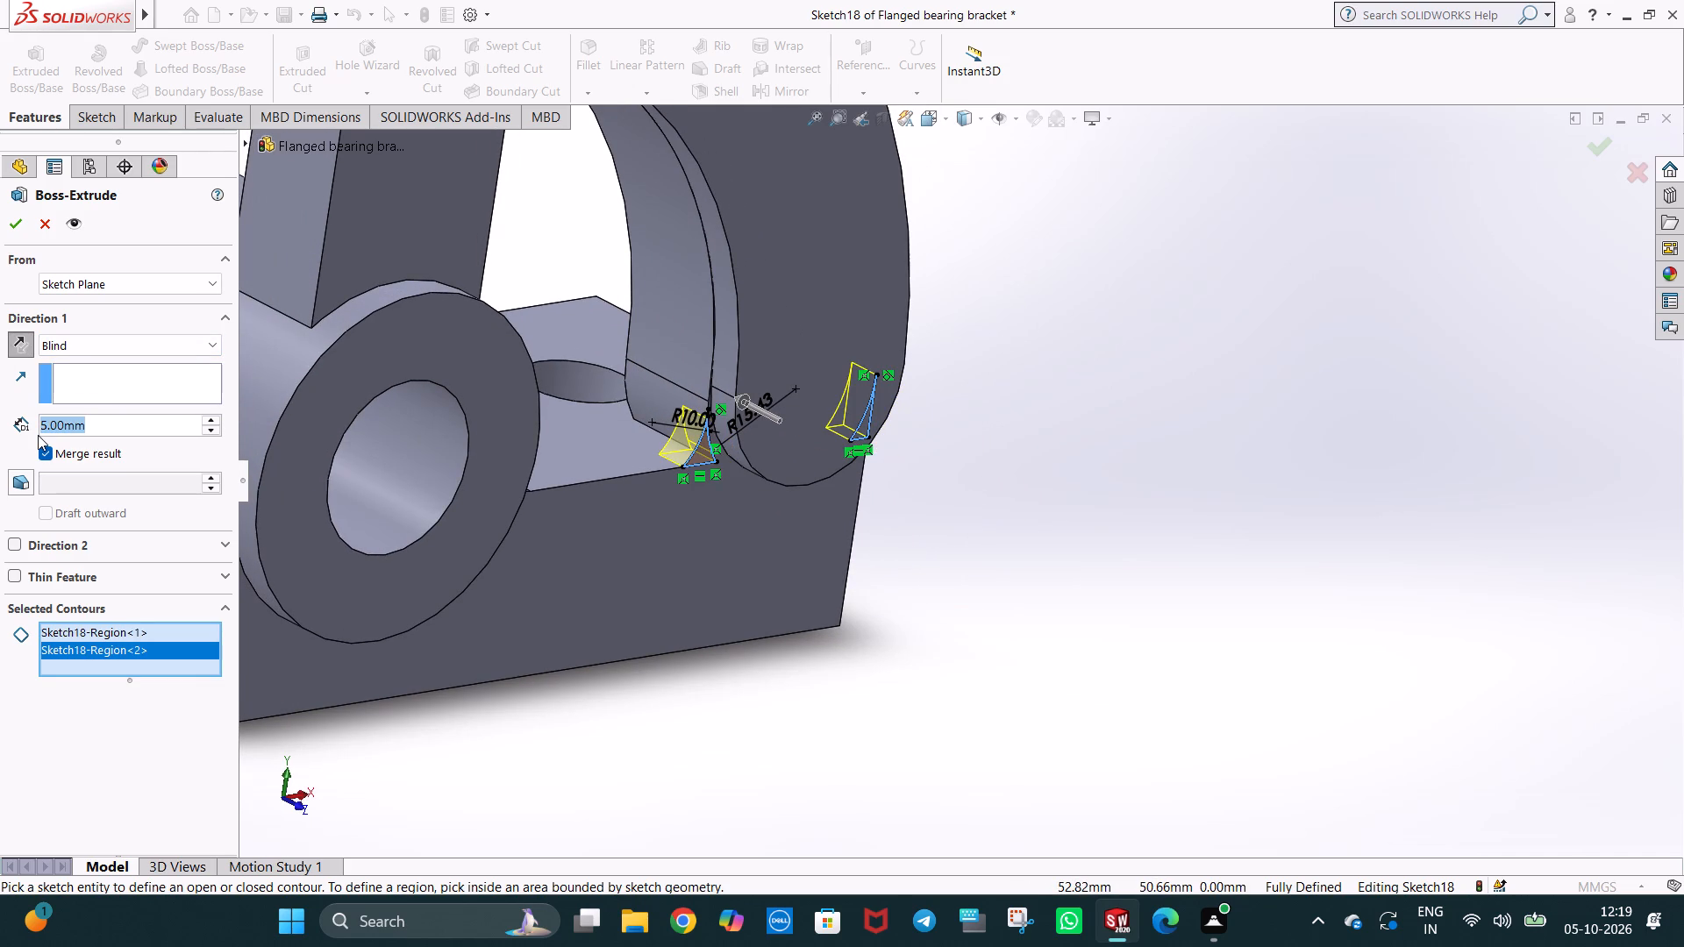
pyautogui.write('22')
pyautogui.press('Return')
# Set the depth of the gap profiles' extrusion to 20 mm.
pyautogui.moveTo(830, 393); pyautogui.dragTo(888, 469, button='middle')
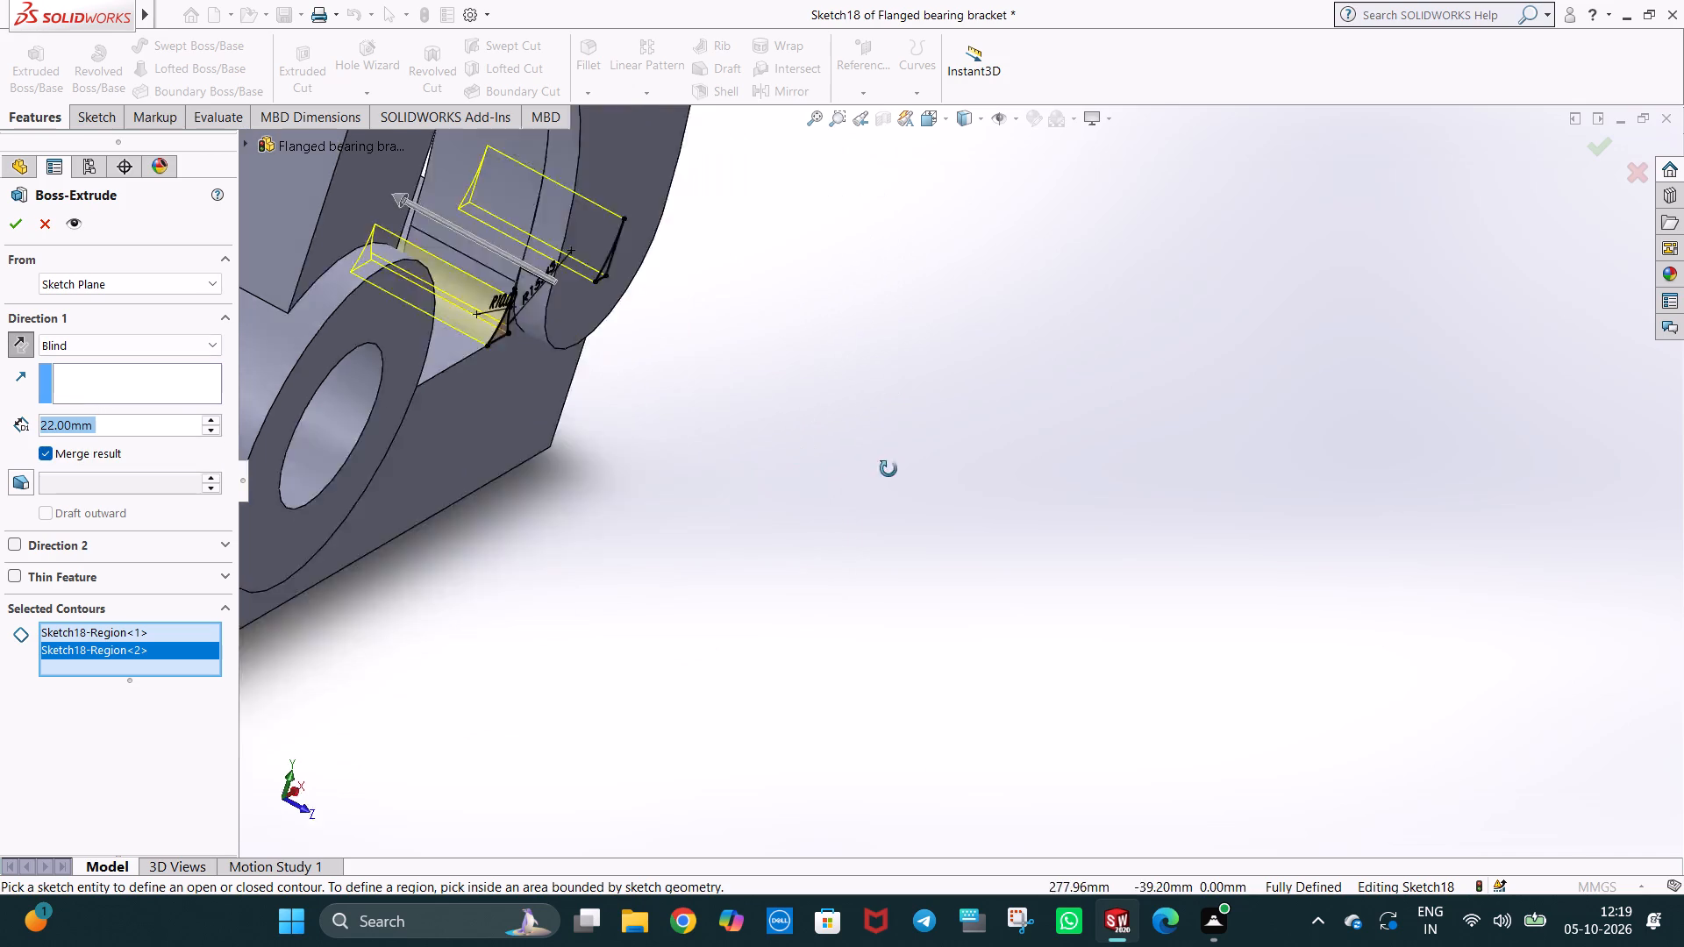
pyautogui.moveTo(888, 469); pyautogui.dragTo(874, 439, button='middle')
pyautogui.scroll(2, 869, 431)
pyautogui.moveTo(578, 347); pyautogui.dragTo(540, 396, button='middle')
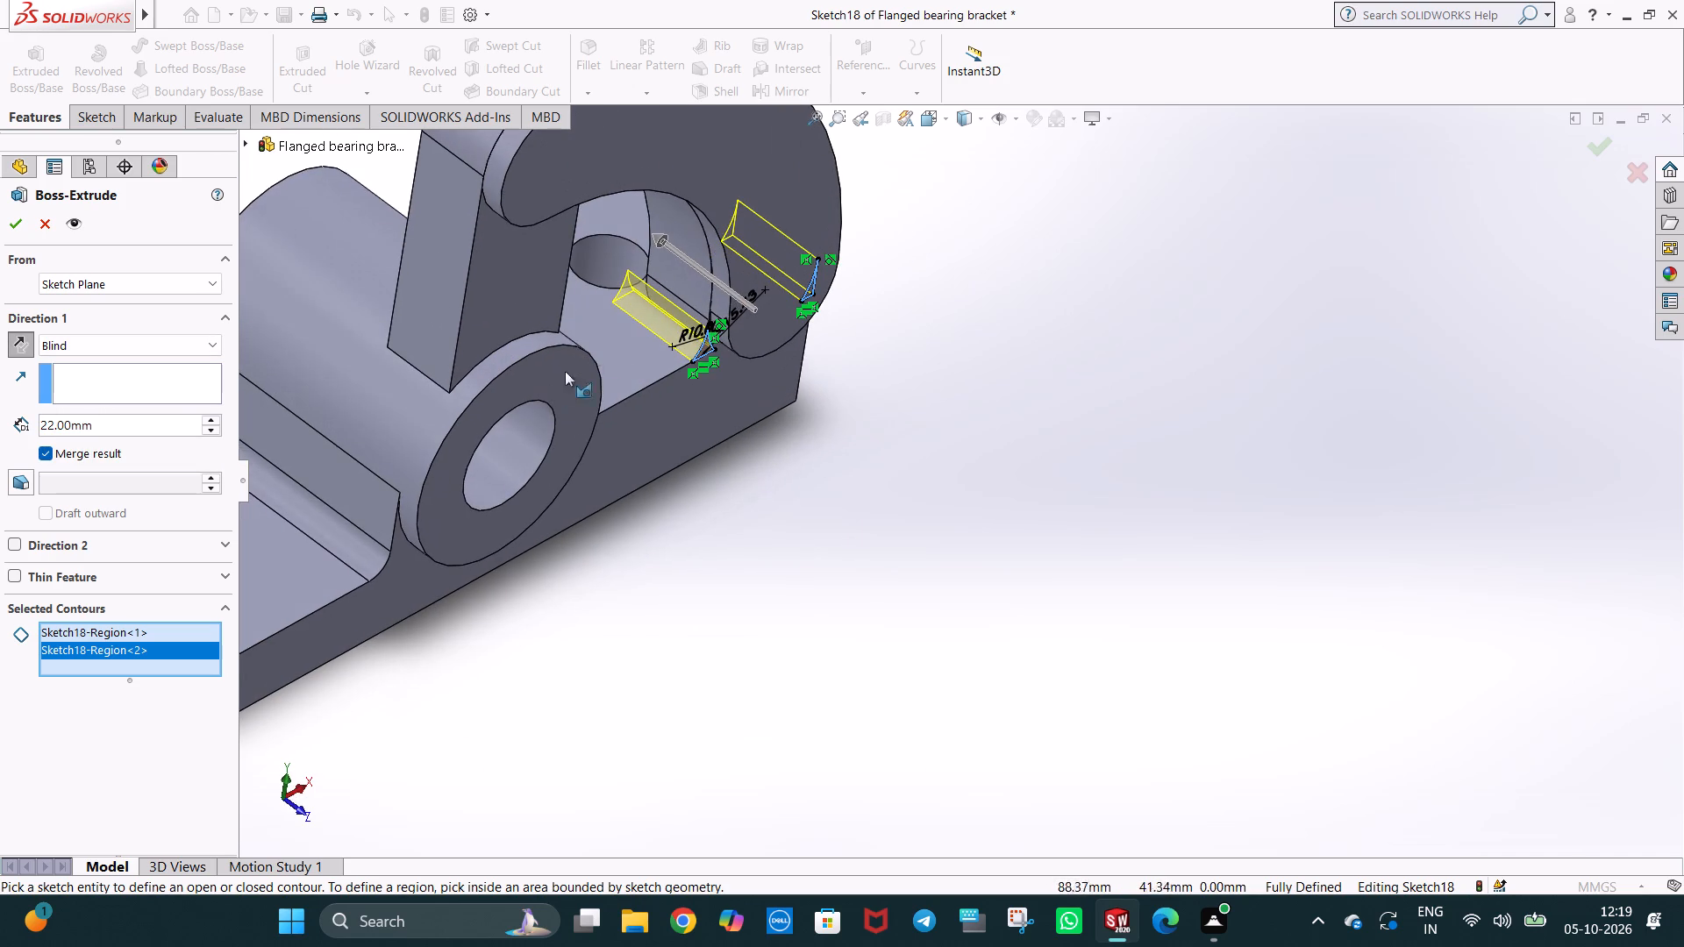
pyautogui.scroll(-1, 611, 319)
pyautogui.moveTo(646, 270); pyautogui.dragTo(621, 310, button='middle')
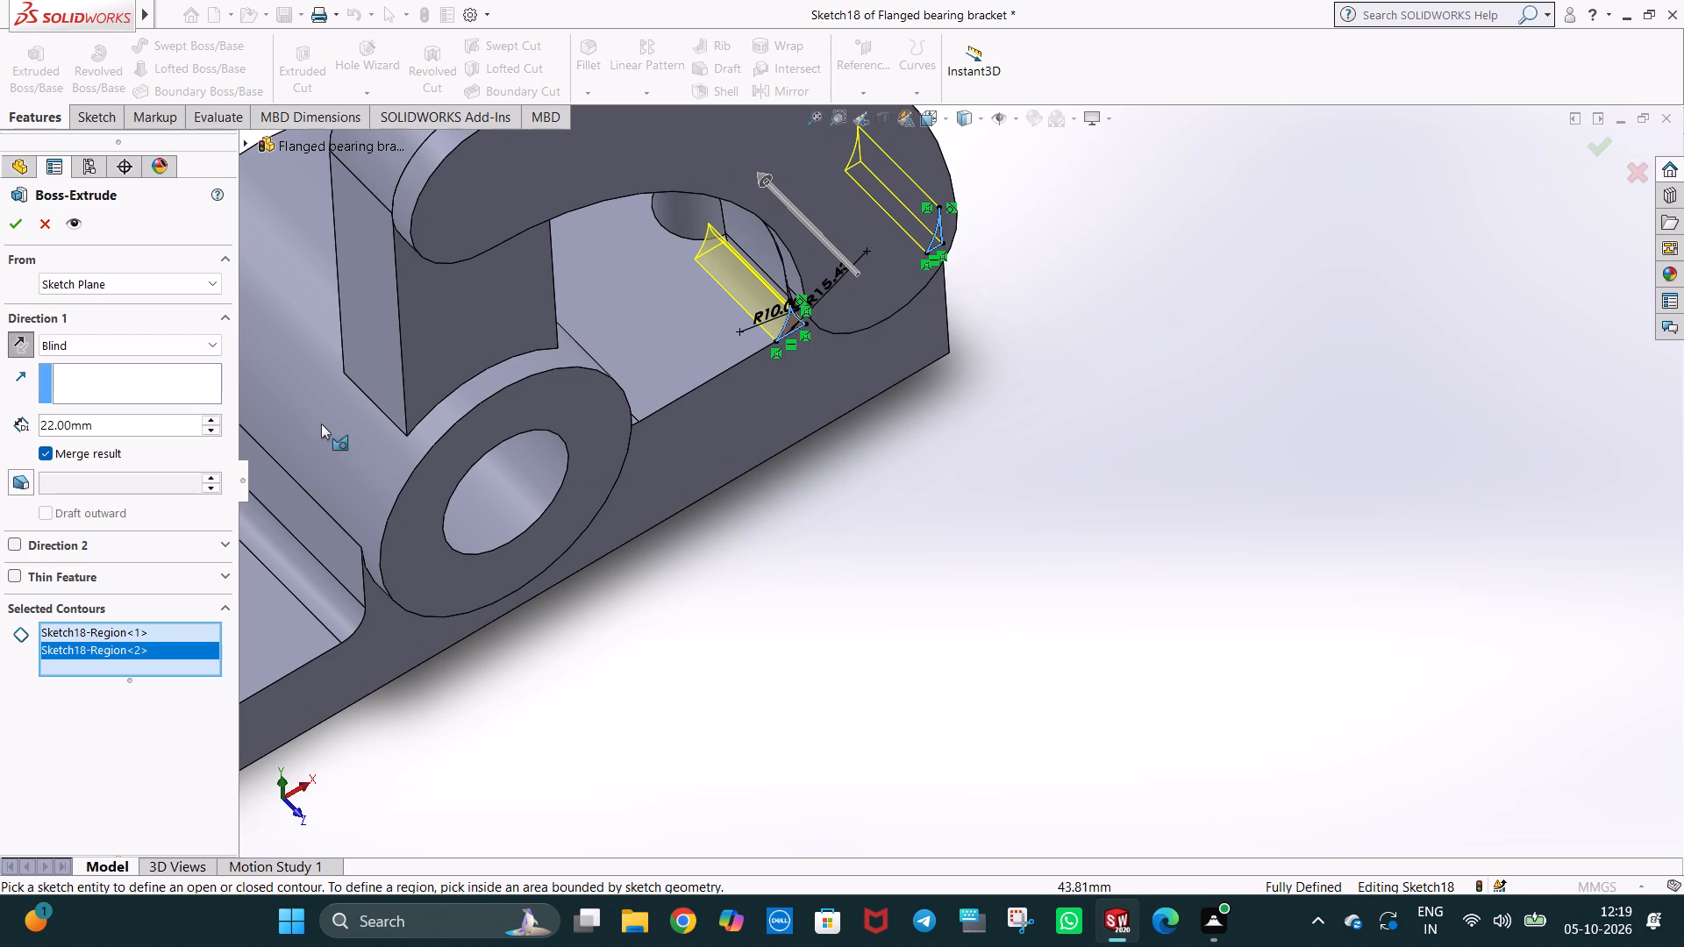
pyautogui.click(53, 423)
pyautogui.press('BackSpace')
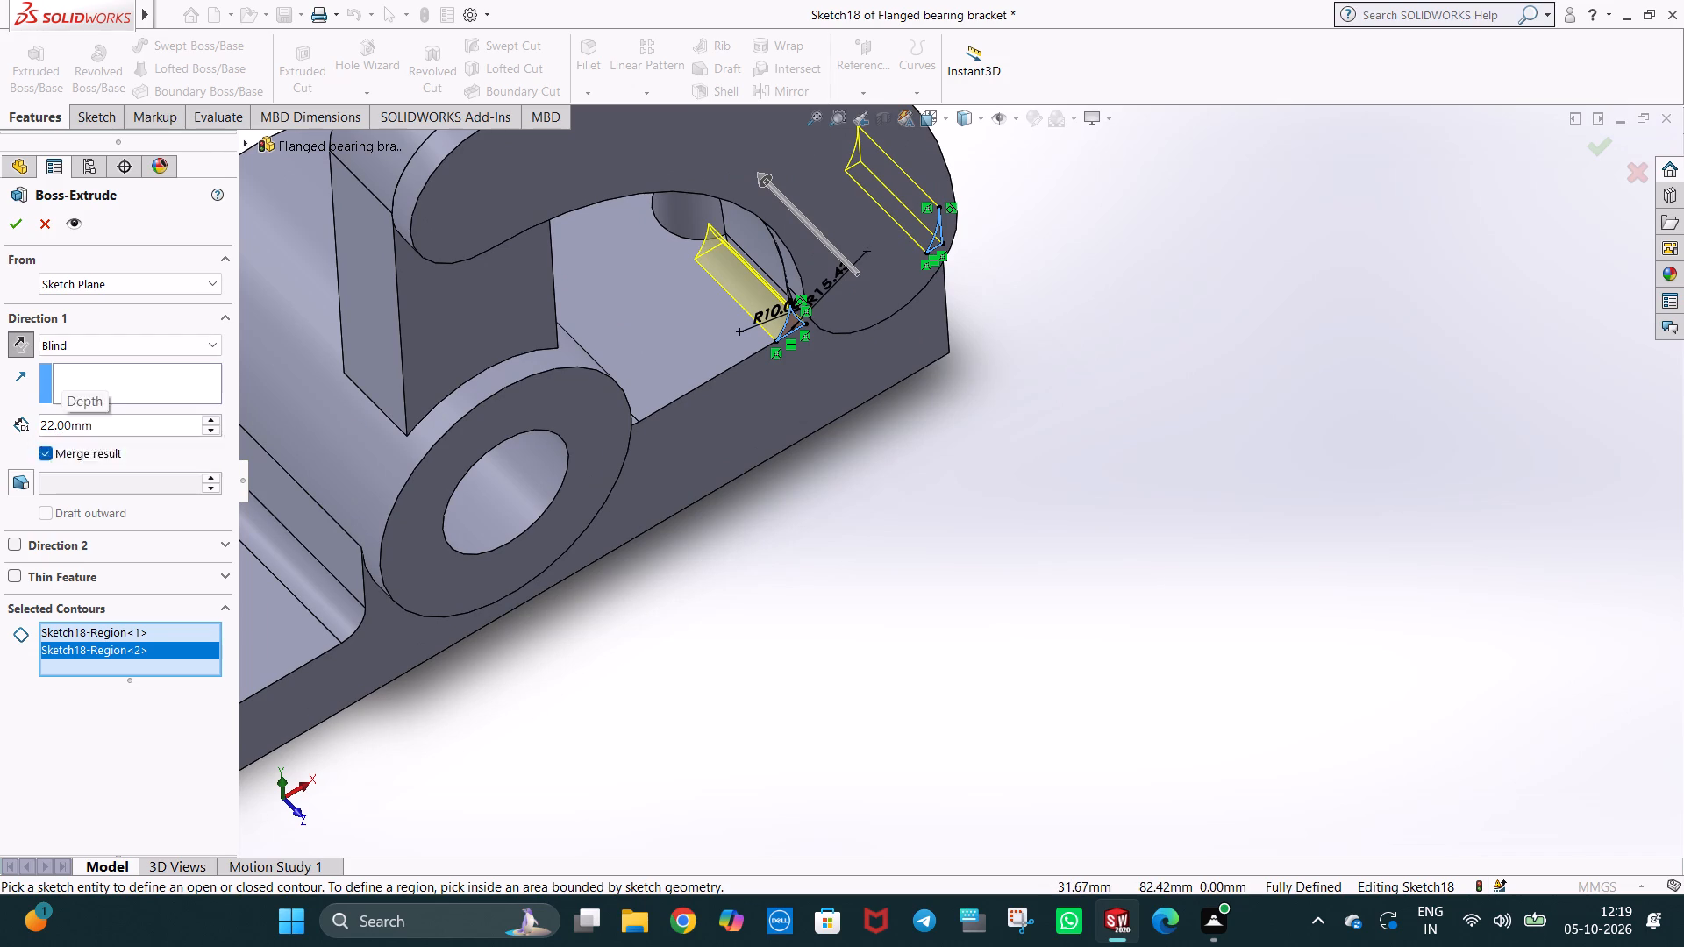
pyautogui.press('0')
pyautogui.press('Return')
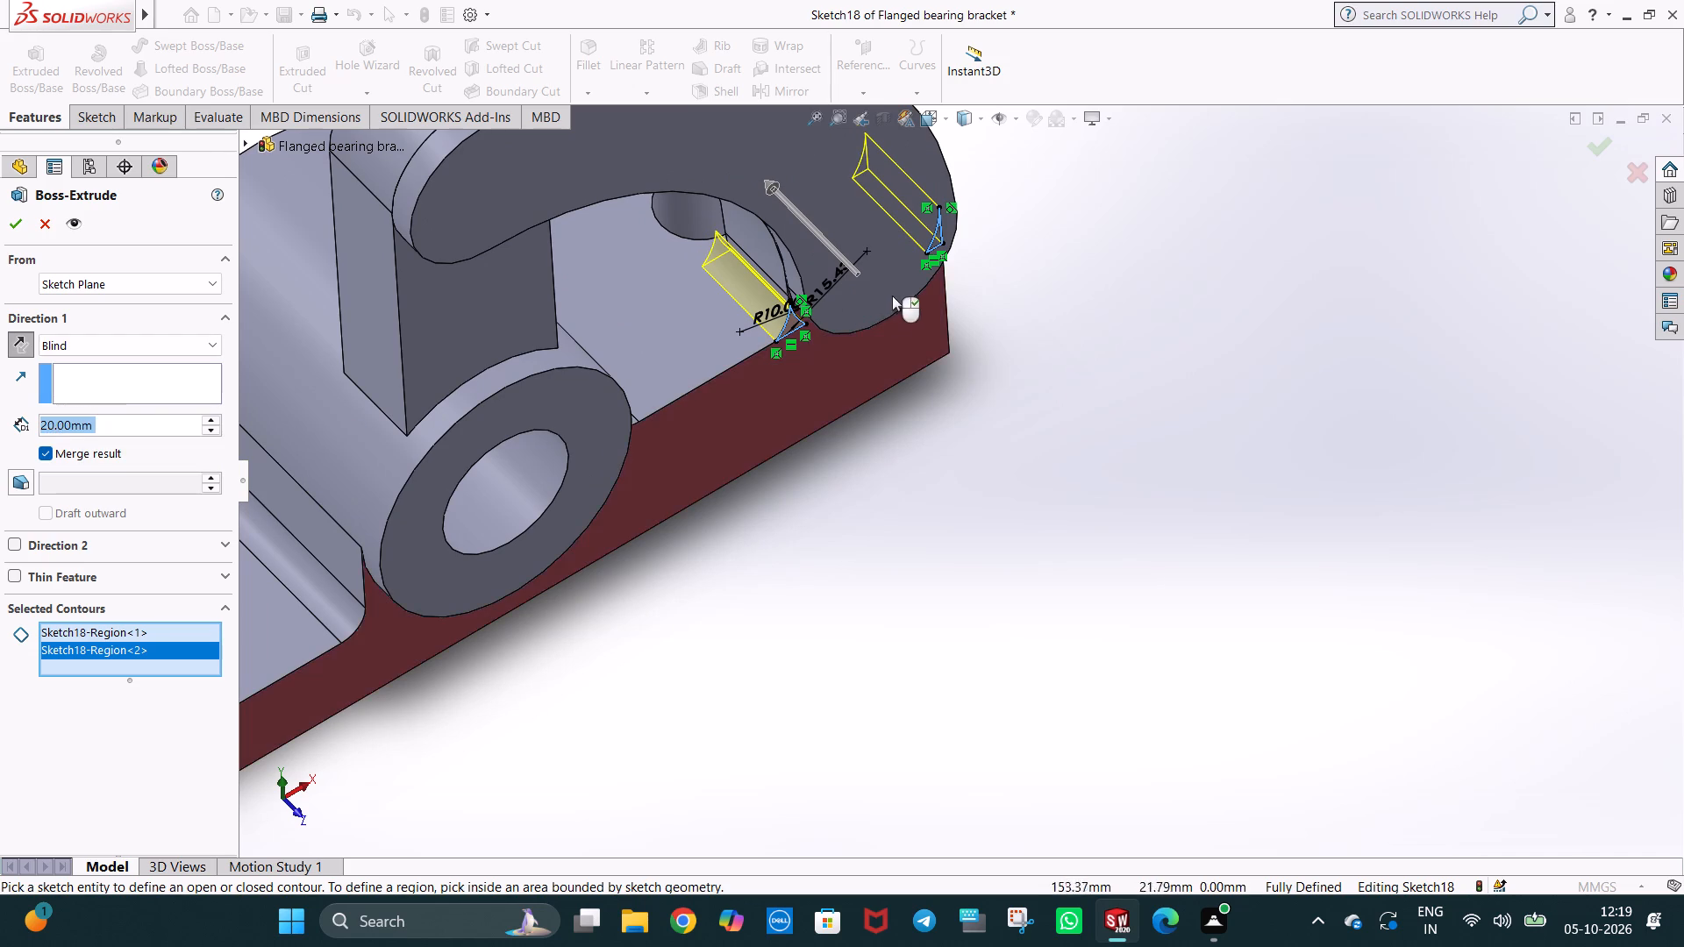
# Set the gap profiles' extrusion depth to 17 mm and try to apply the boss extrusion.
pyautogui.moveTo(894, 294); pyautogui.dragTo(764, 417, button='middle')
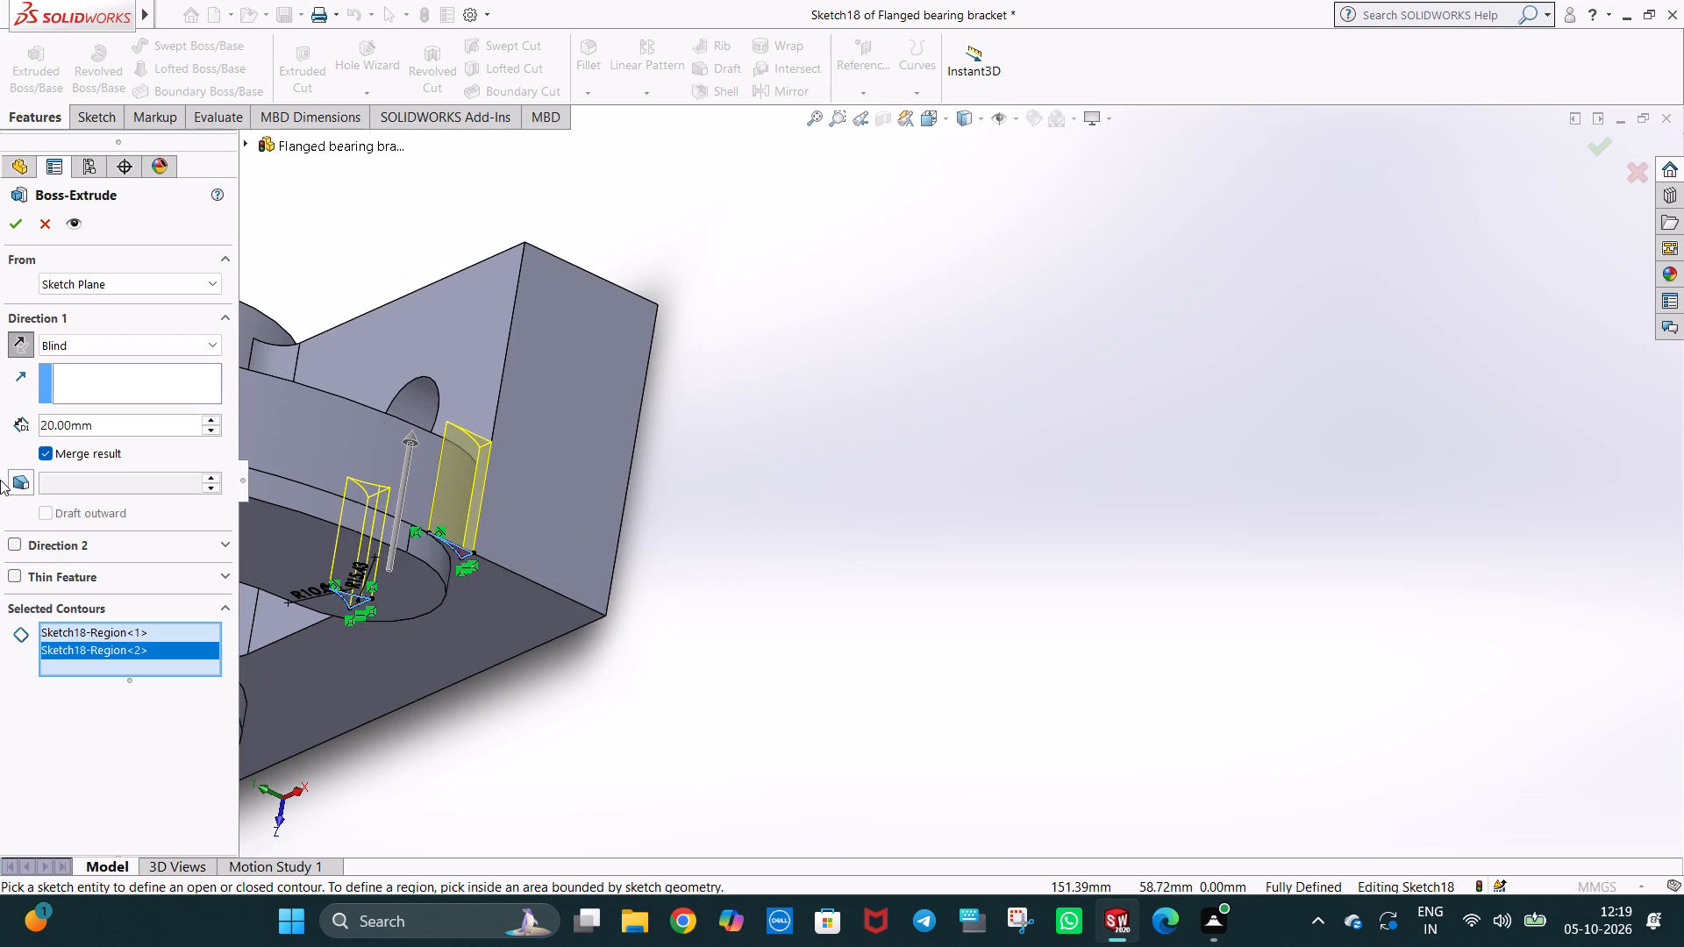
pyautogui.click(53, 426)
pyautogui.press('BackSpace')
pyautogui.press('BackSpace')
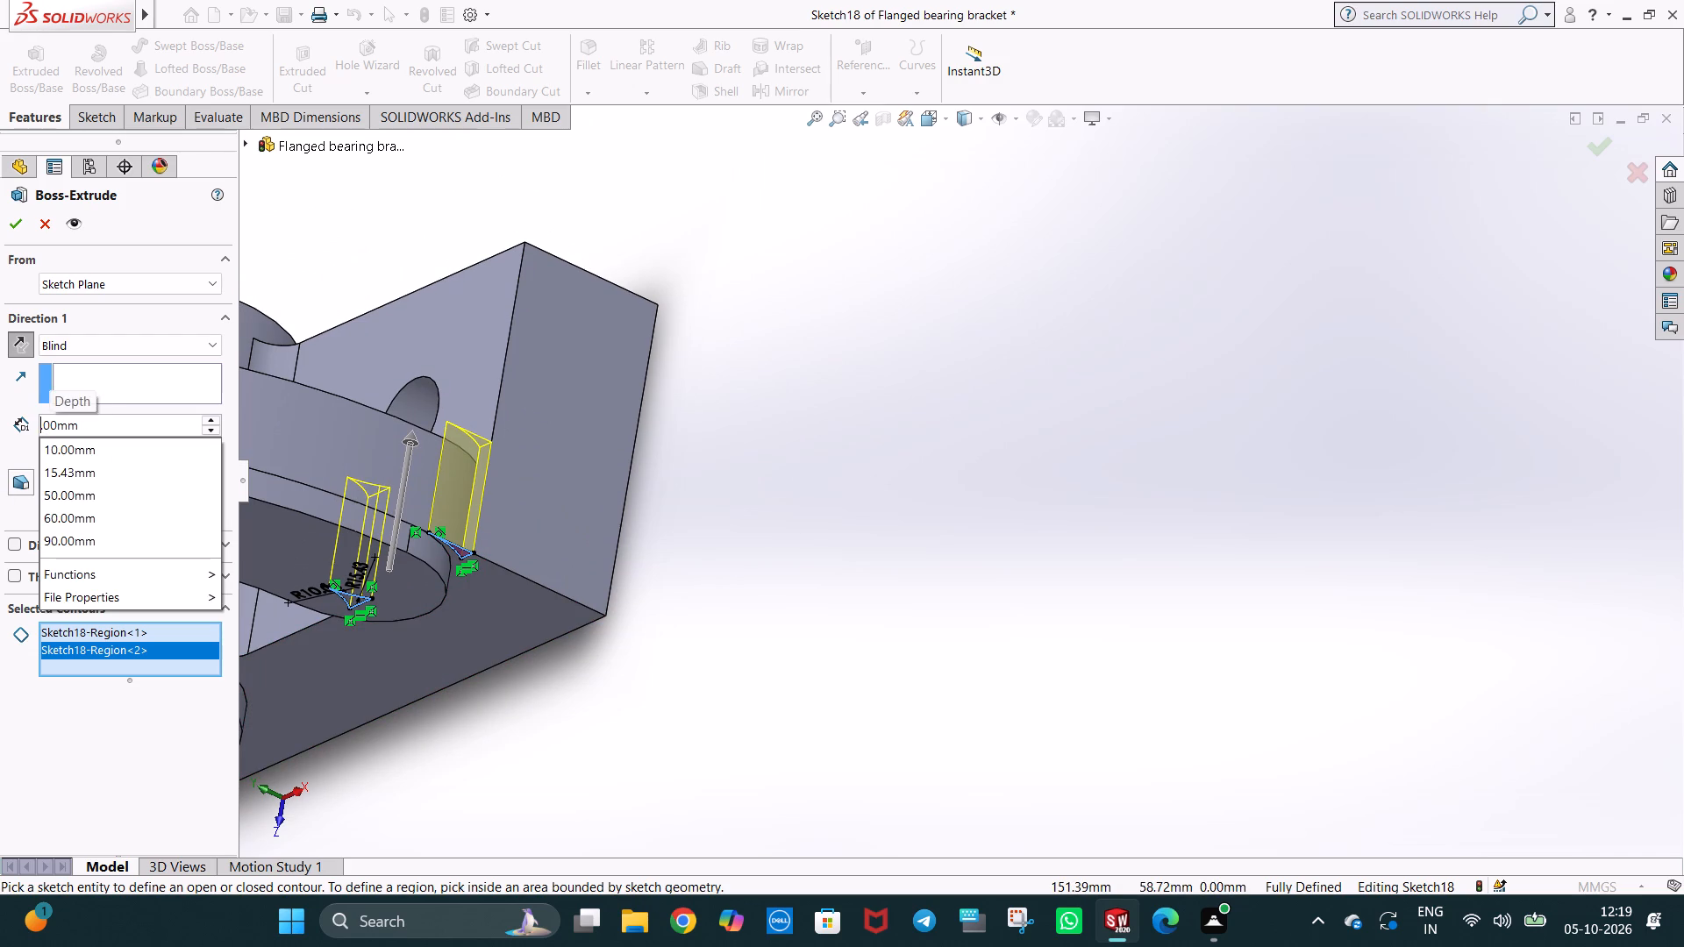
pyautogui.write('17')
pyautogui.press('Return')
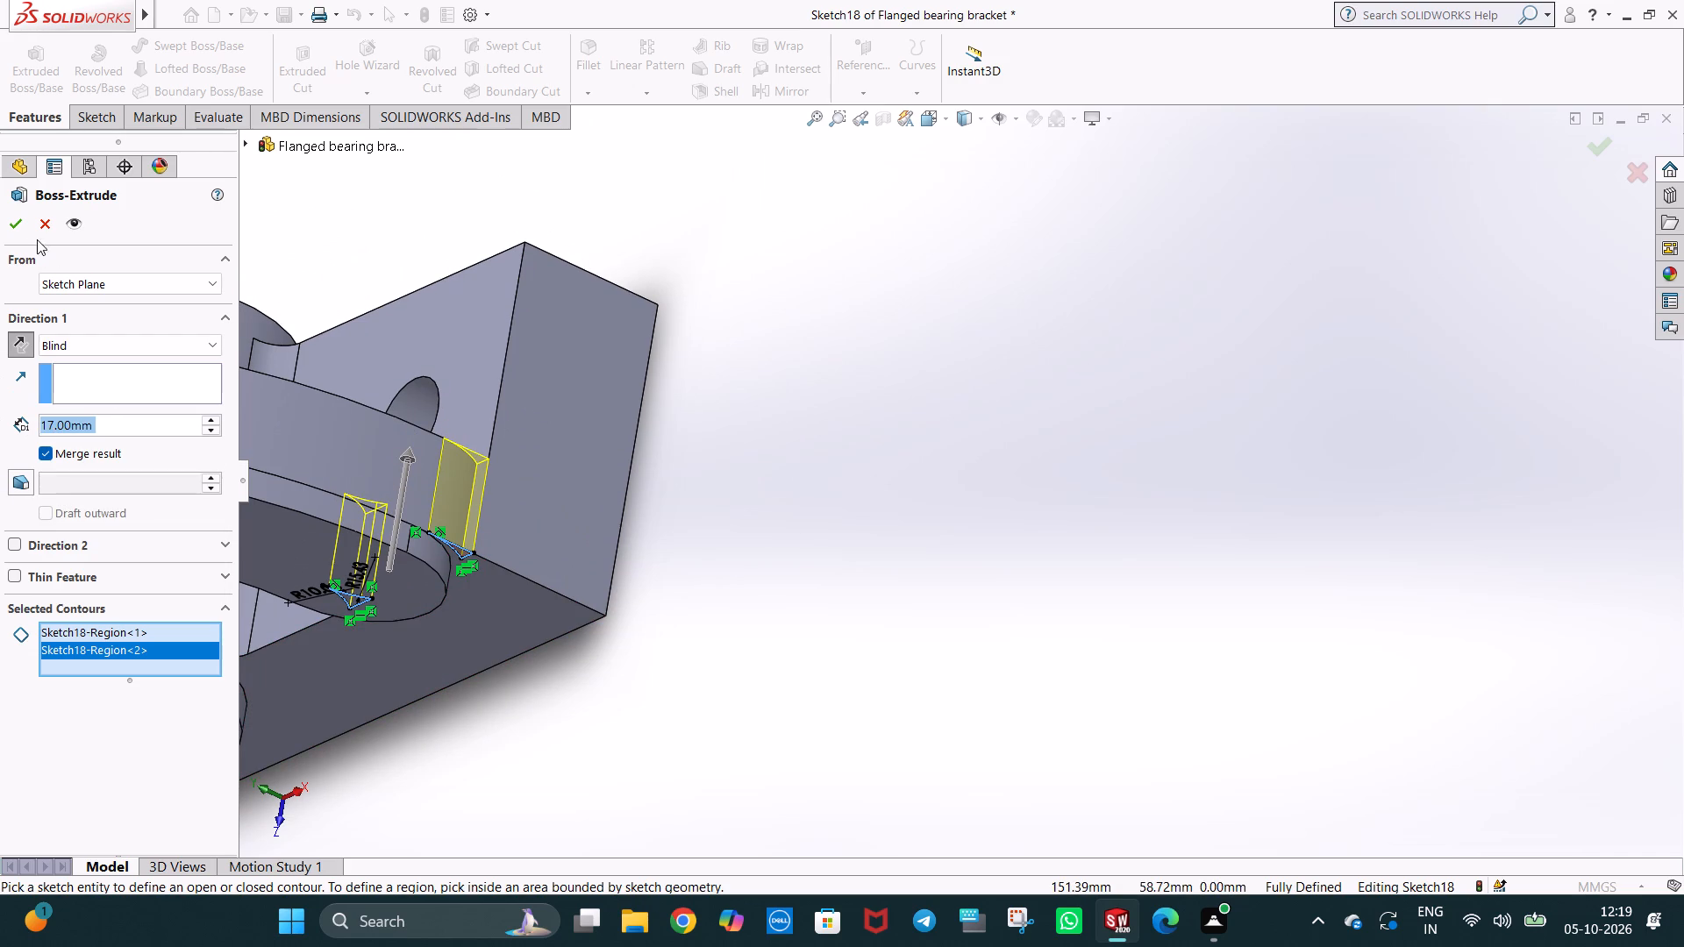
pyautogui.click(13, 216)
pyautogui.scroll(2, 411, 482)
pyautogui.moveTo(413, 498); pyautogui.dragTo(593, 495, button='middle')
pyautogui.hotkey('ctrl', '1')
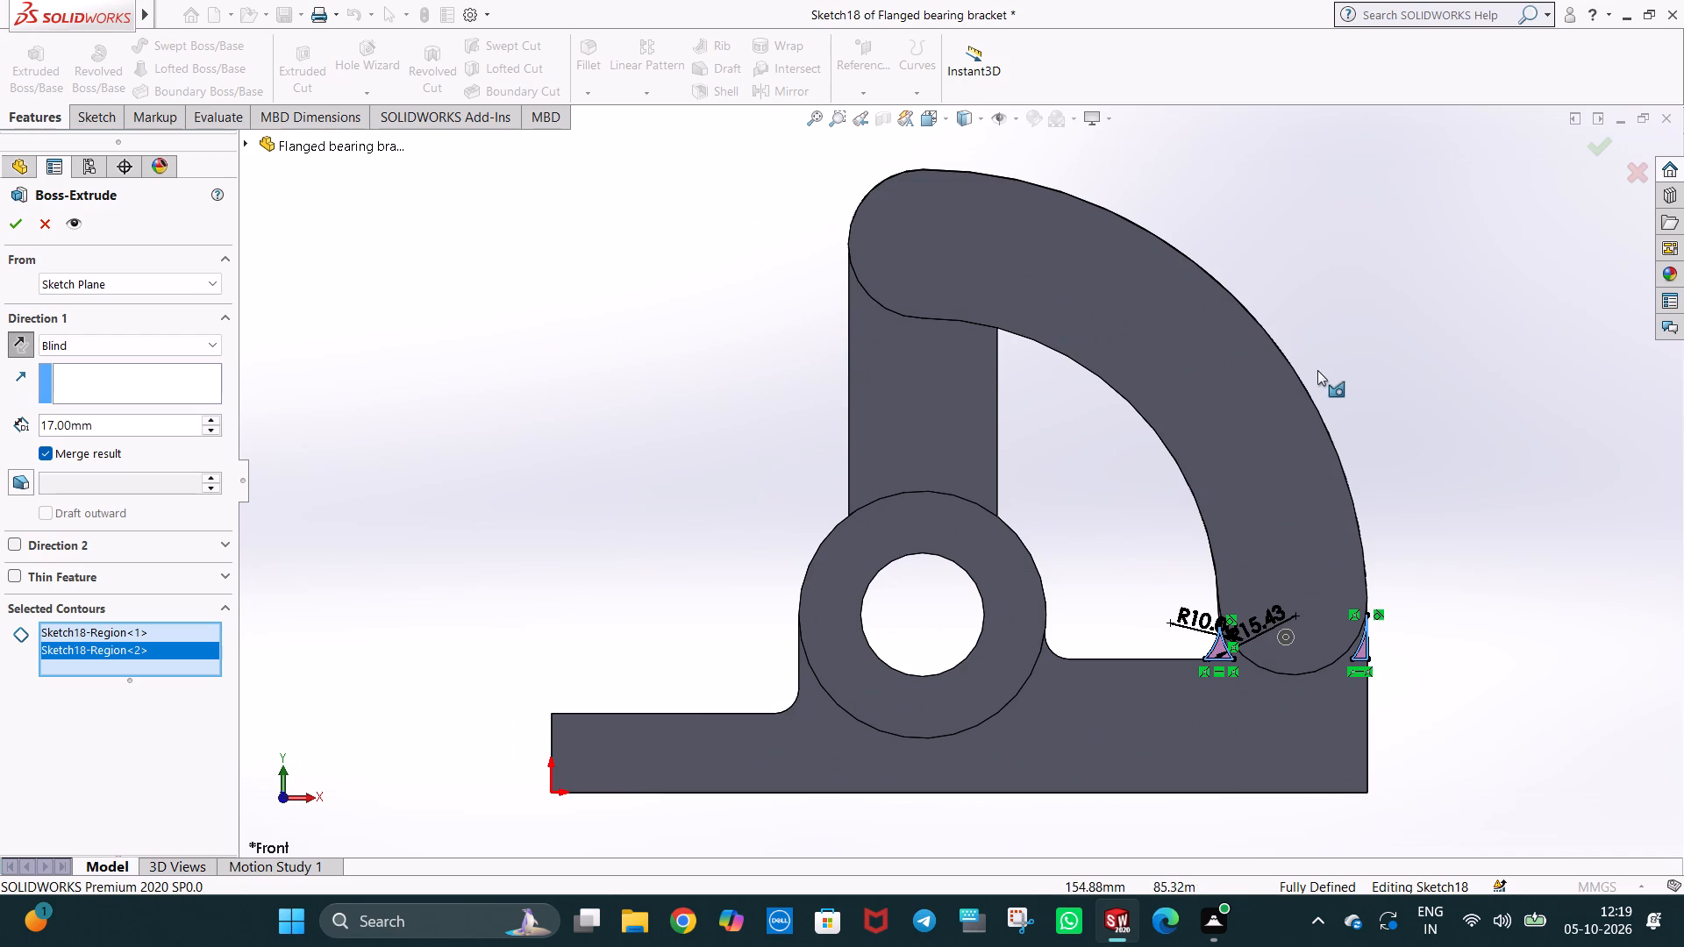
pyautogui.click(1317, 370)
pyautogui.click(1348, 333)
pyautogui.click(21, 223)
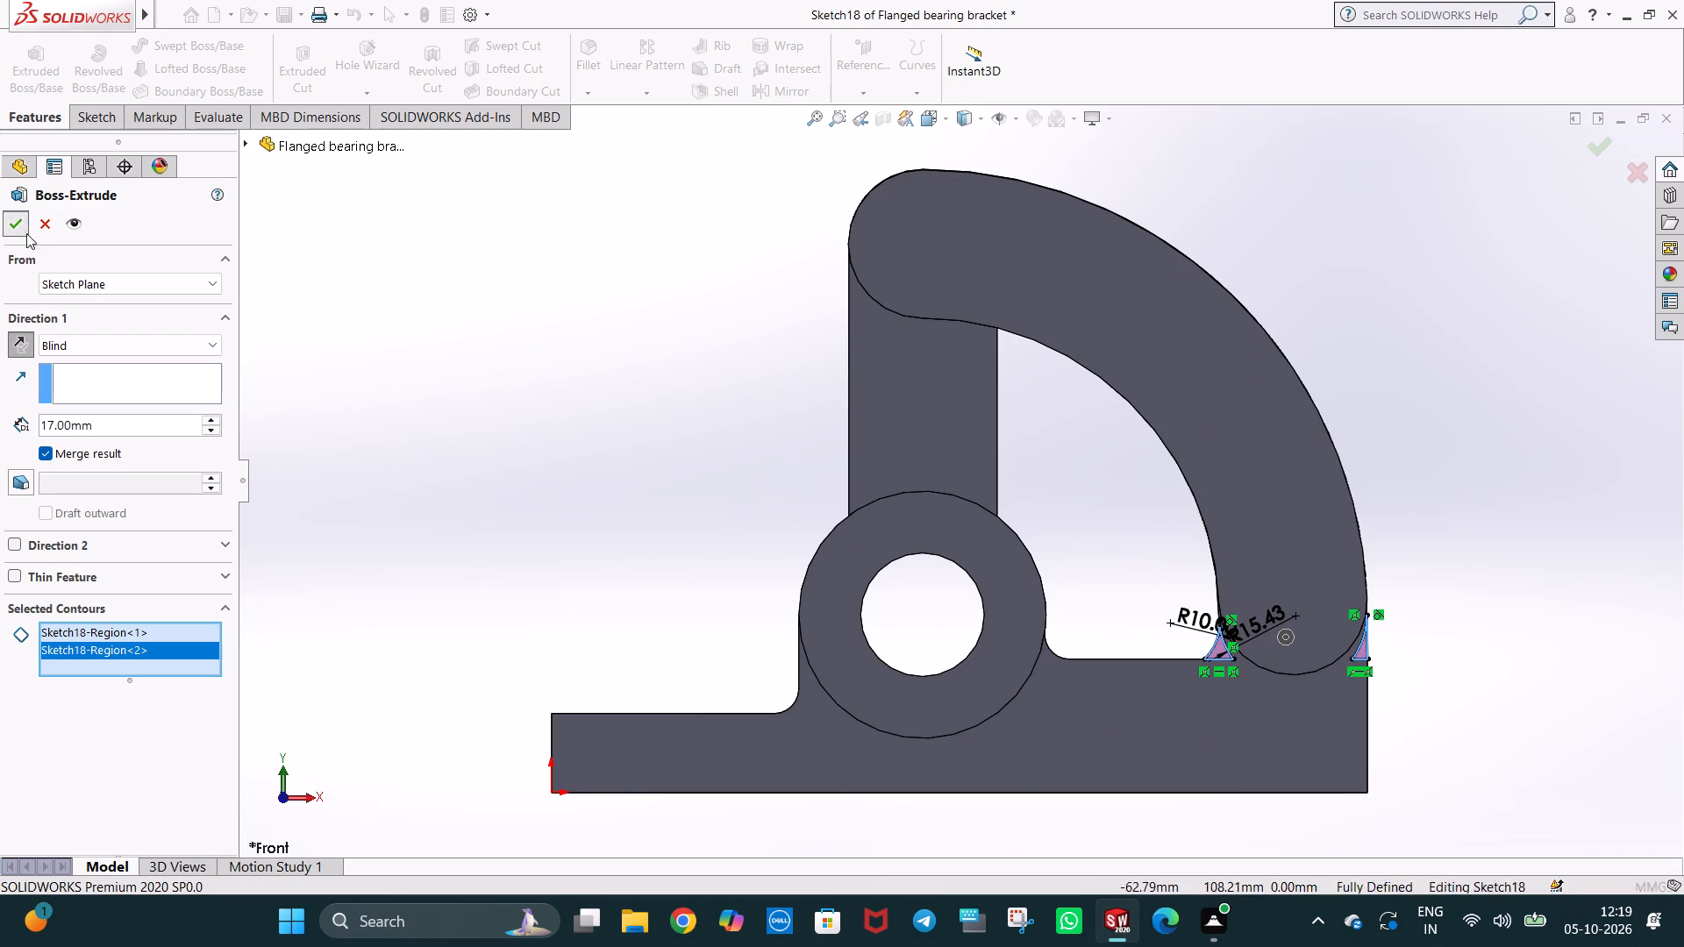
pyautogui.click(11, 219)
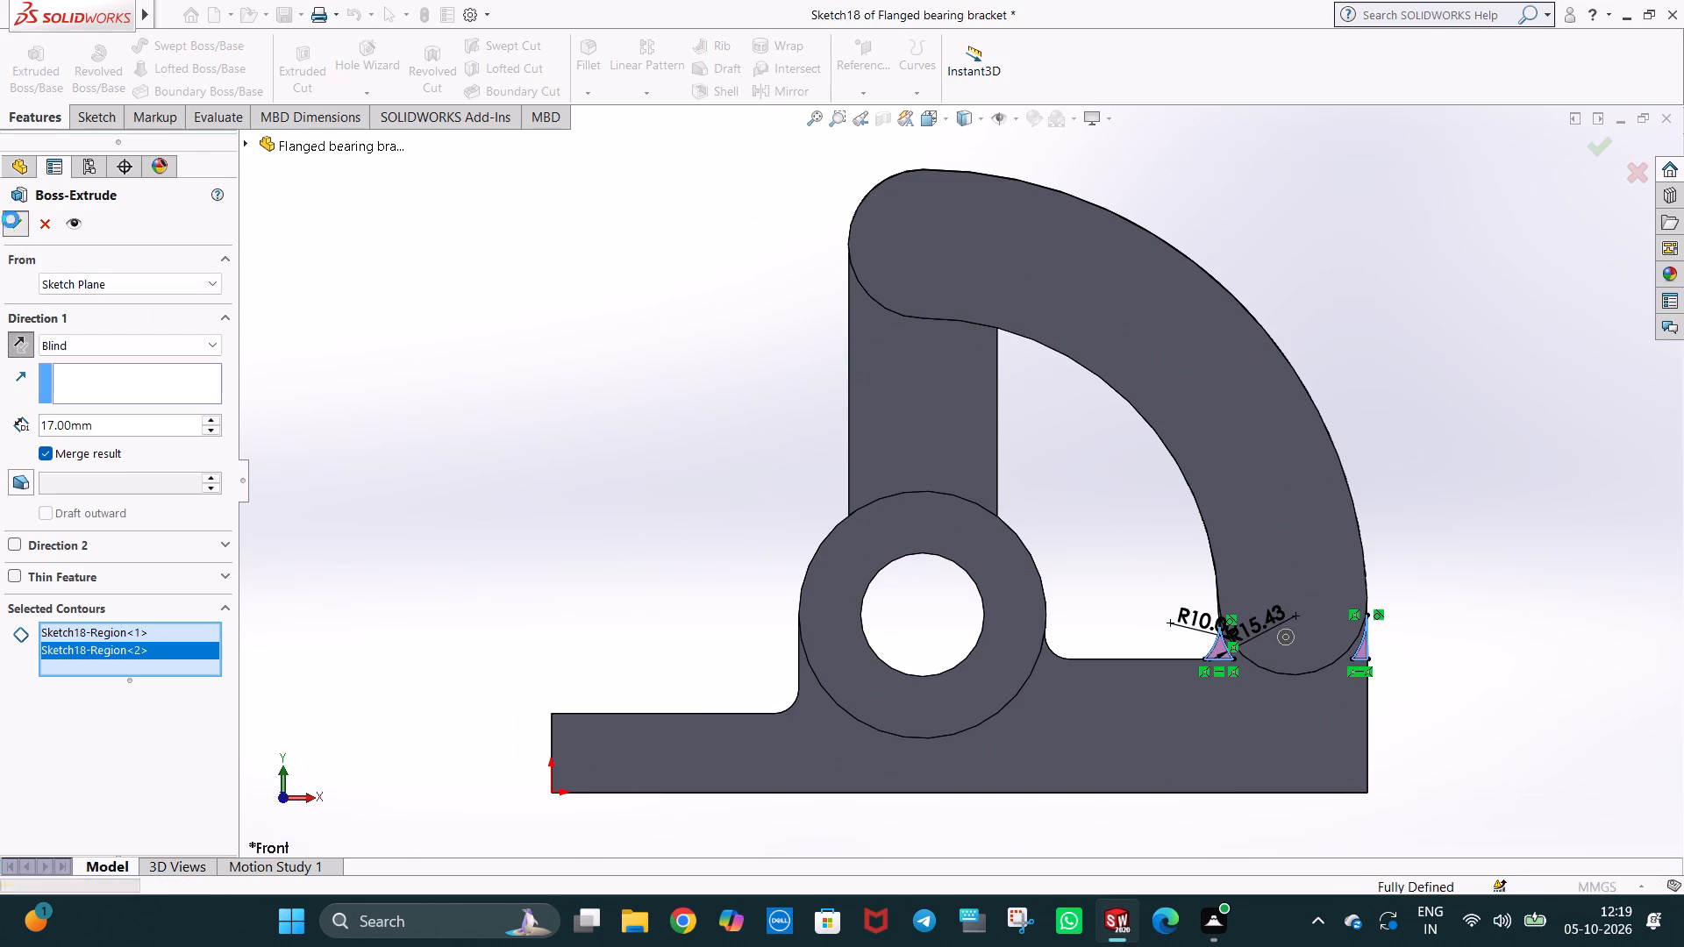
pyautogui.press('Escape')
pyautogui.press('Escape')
# Reposition the R15.43 and R10 dimension labels clear of the inner gap profile.
pyautogui.moveTo(1094, 533); pyautogui.dragTo(1086, 646, button='middle')
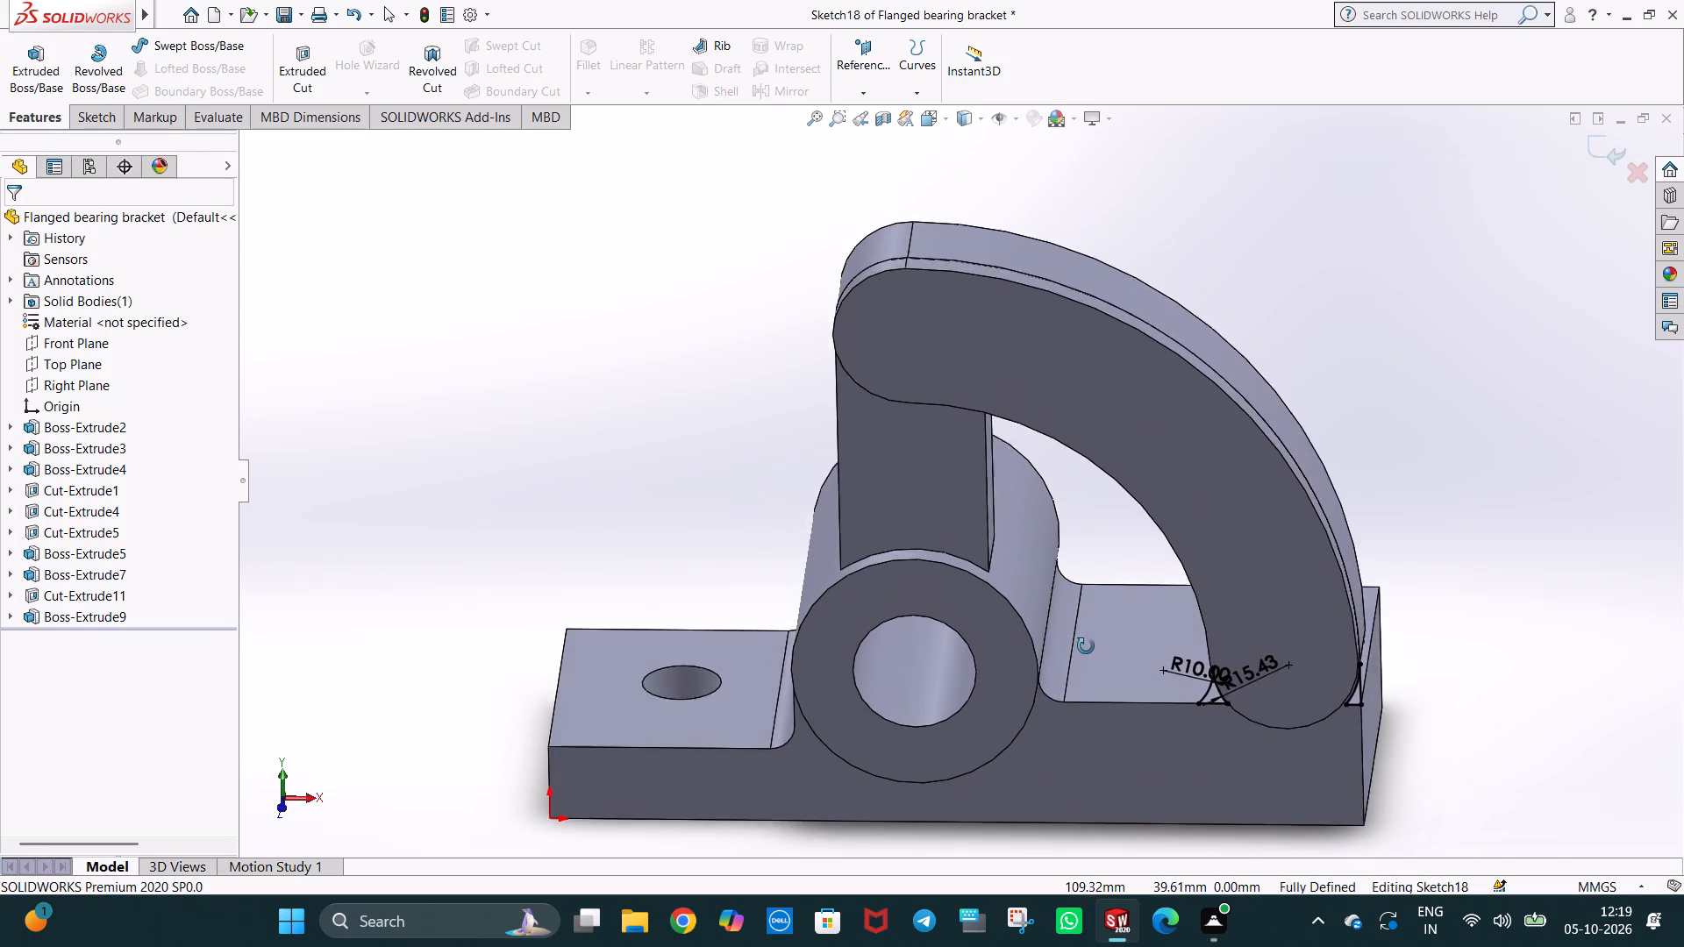
pyautogui.moveTo(1086, 646); pyautogui.dragTo(1081, 659, button='middle')
pyautogui.moveTo(1246, 670); pyautogui.dragTo(1256, 626)
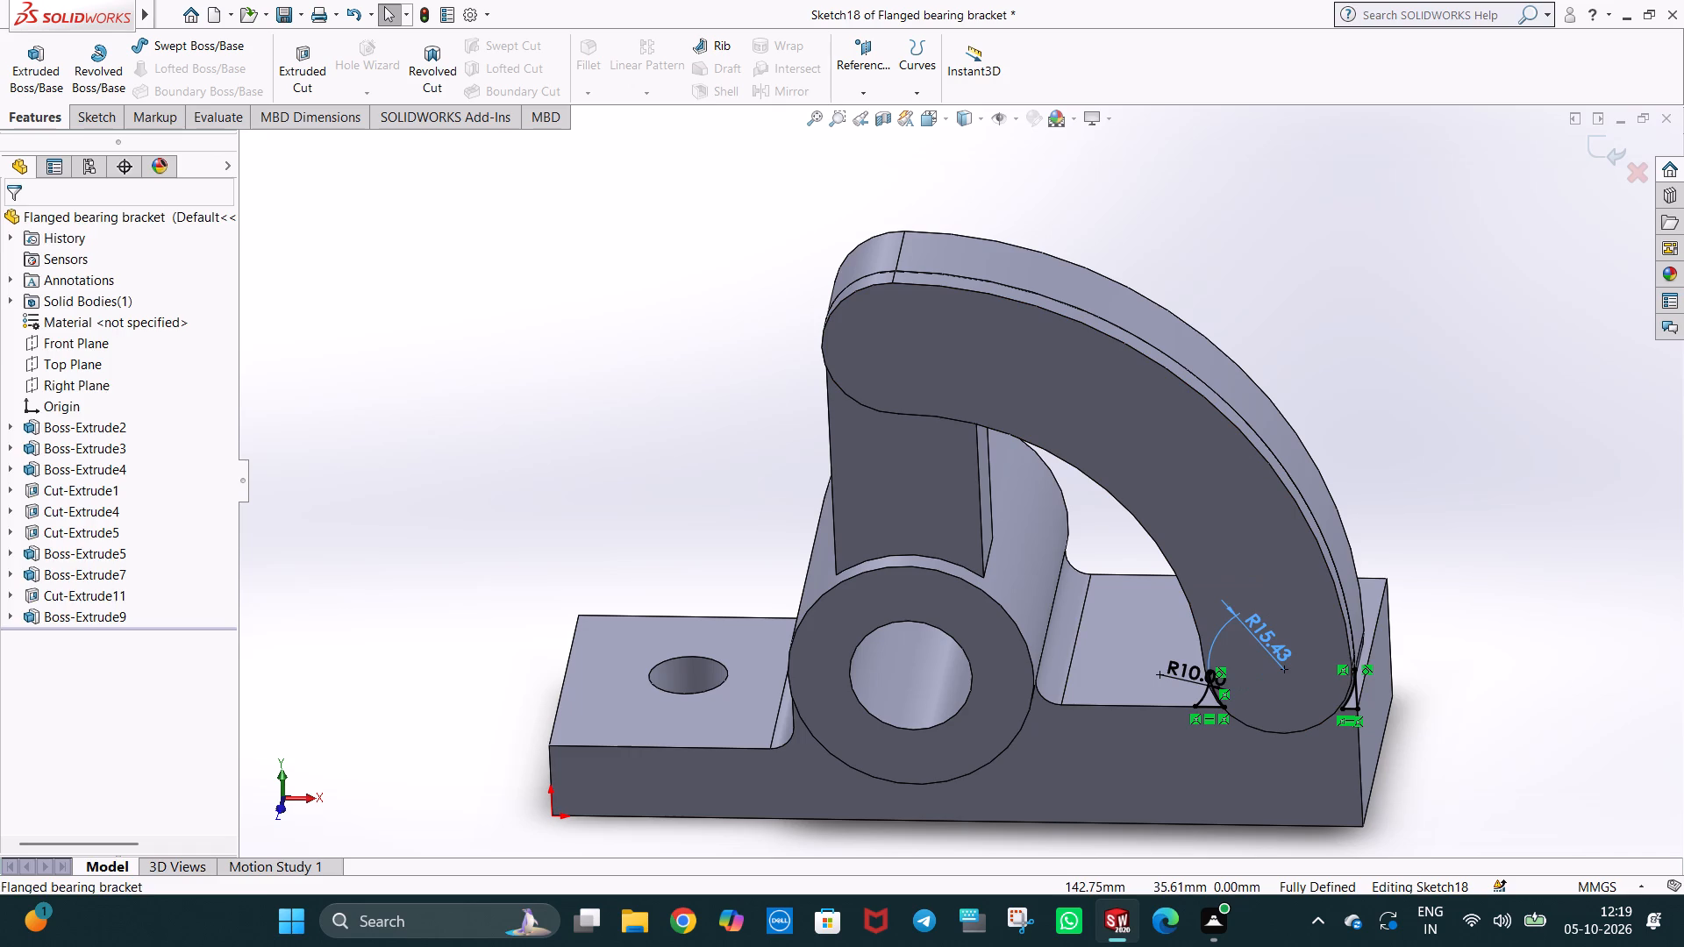
pyautogui.moveTo(1181, 673); pyautogui.dragTo(1171, 642)
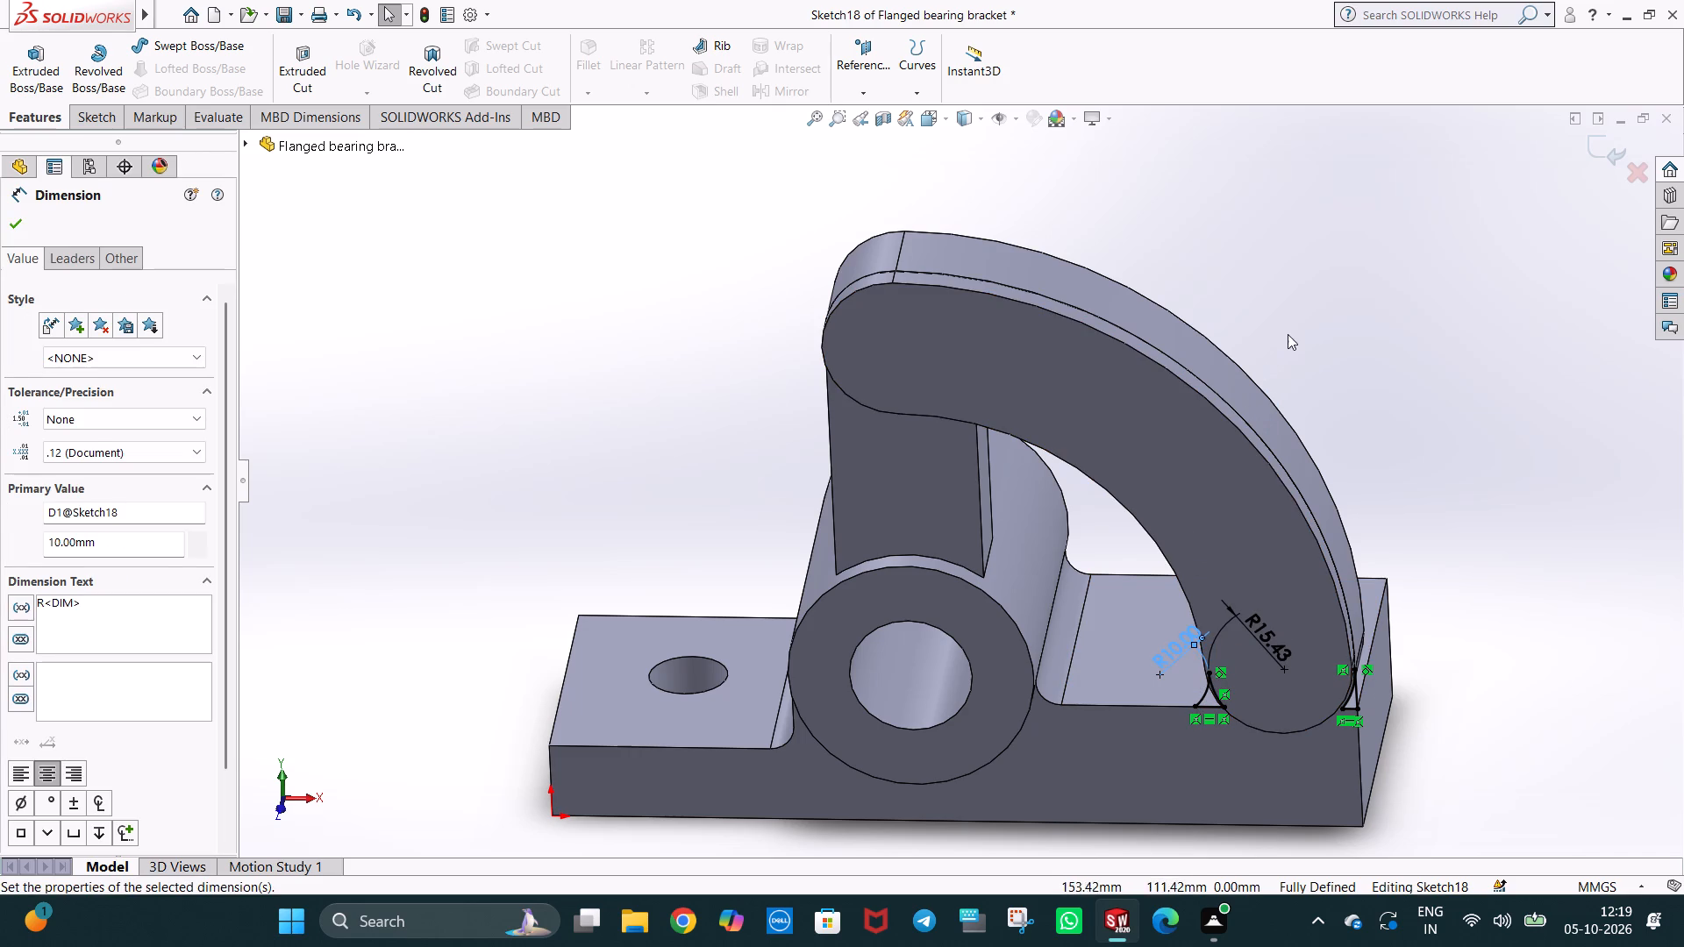
pyautogui.click(1288, 333)
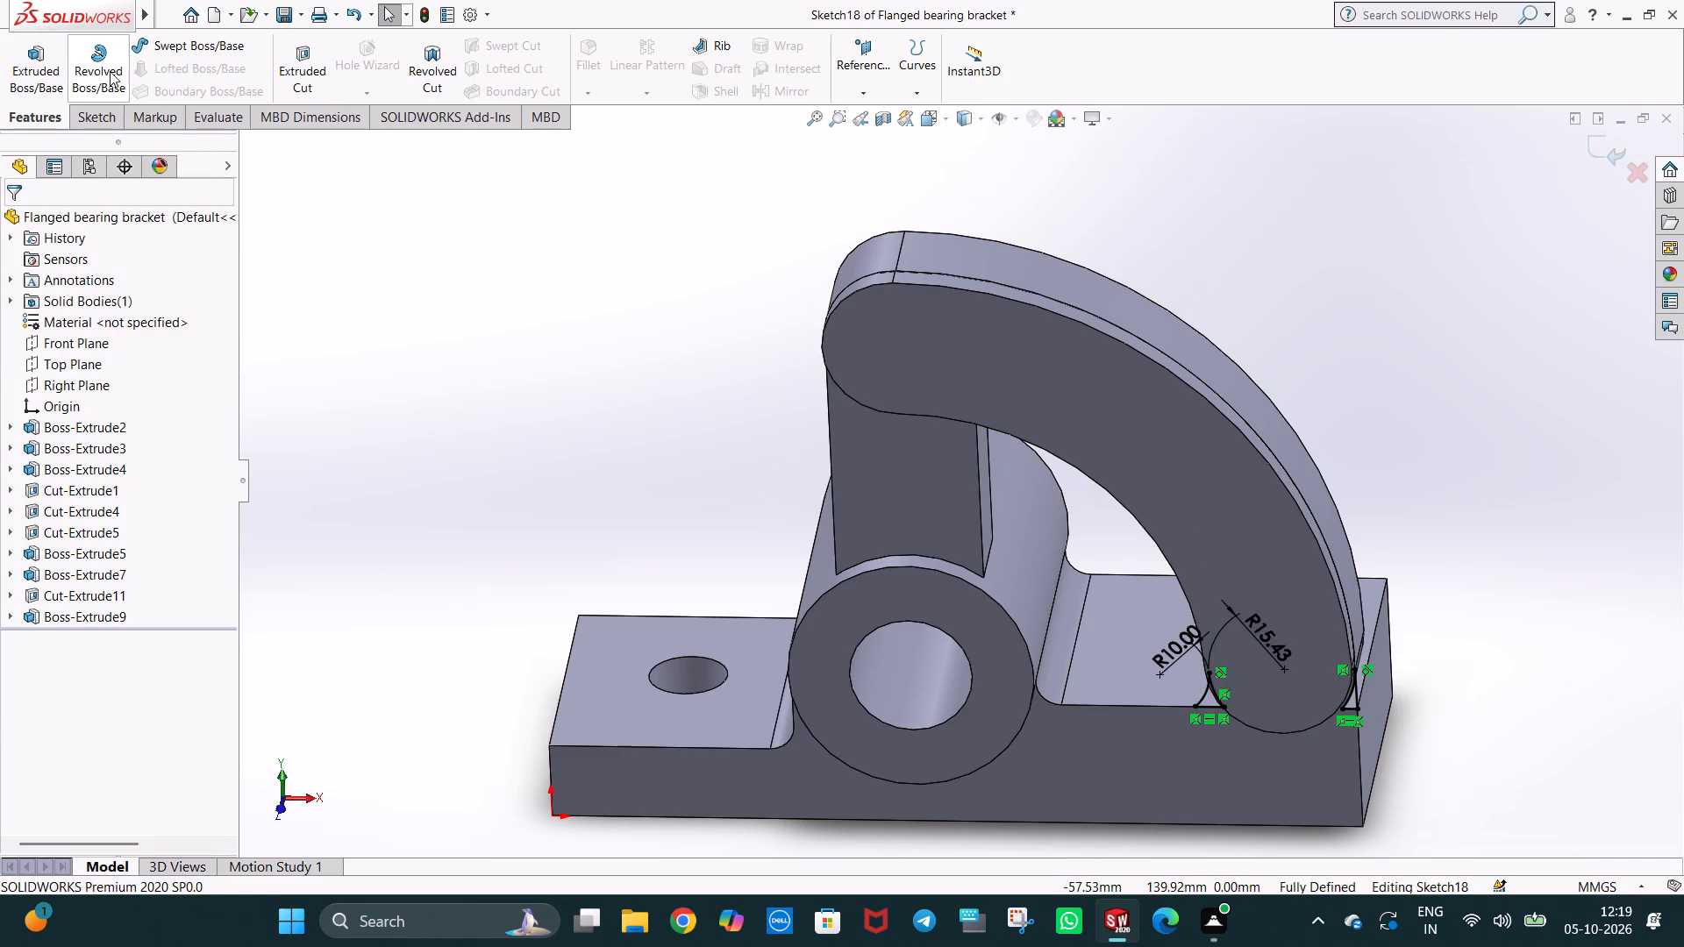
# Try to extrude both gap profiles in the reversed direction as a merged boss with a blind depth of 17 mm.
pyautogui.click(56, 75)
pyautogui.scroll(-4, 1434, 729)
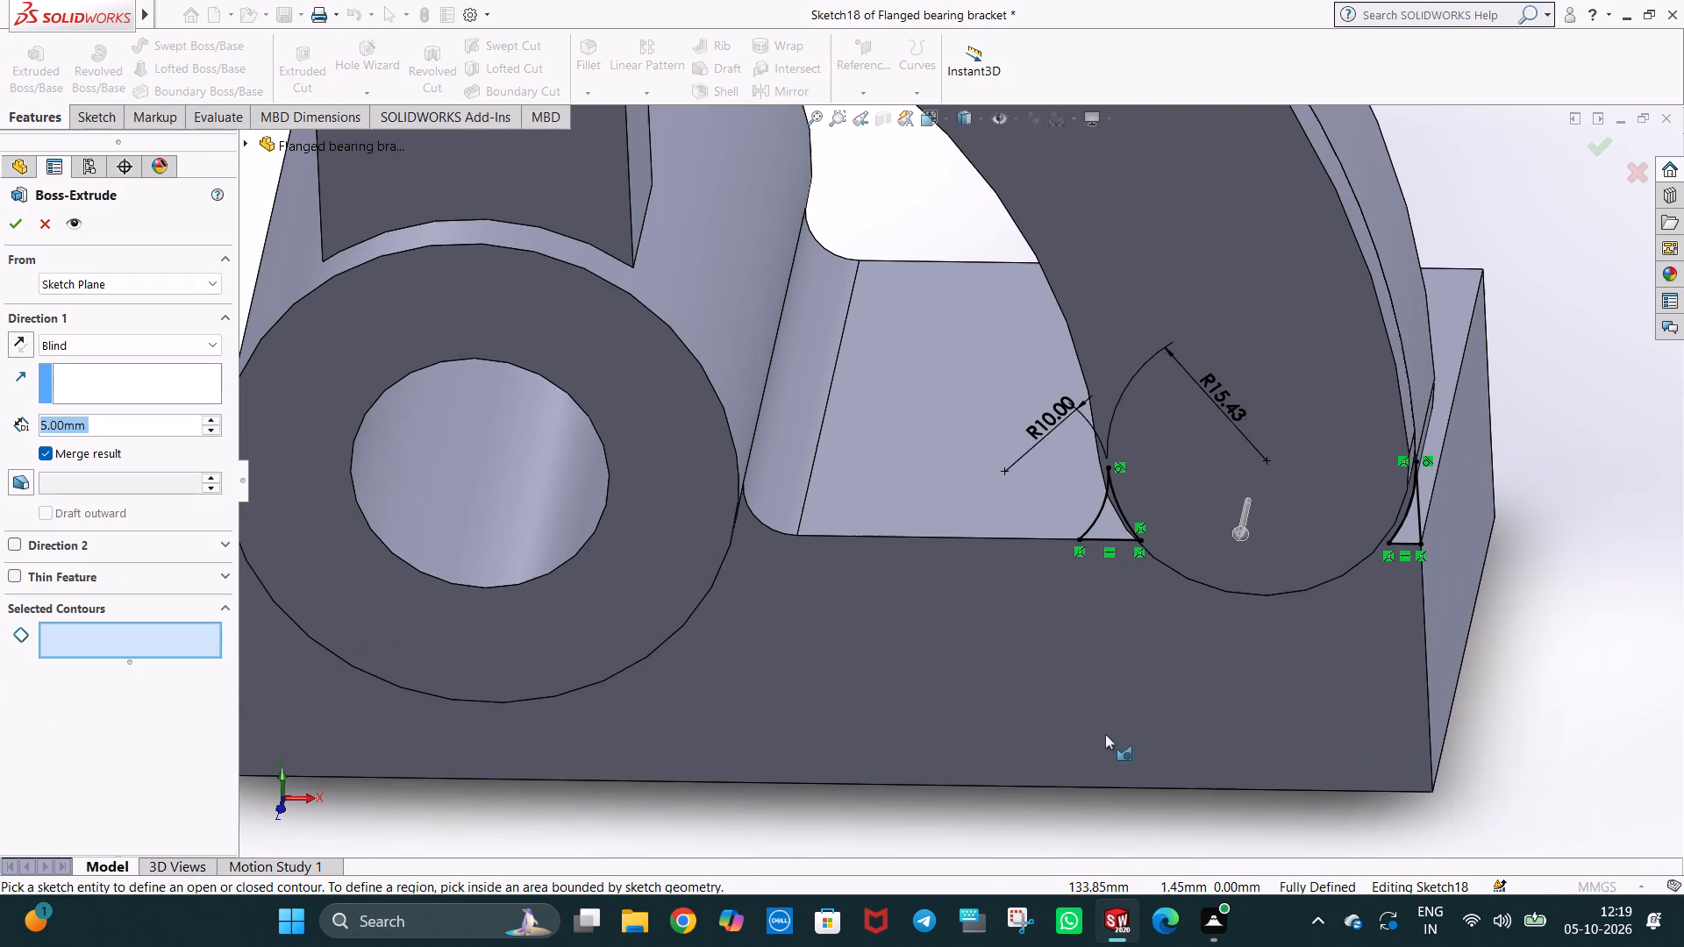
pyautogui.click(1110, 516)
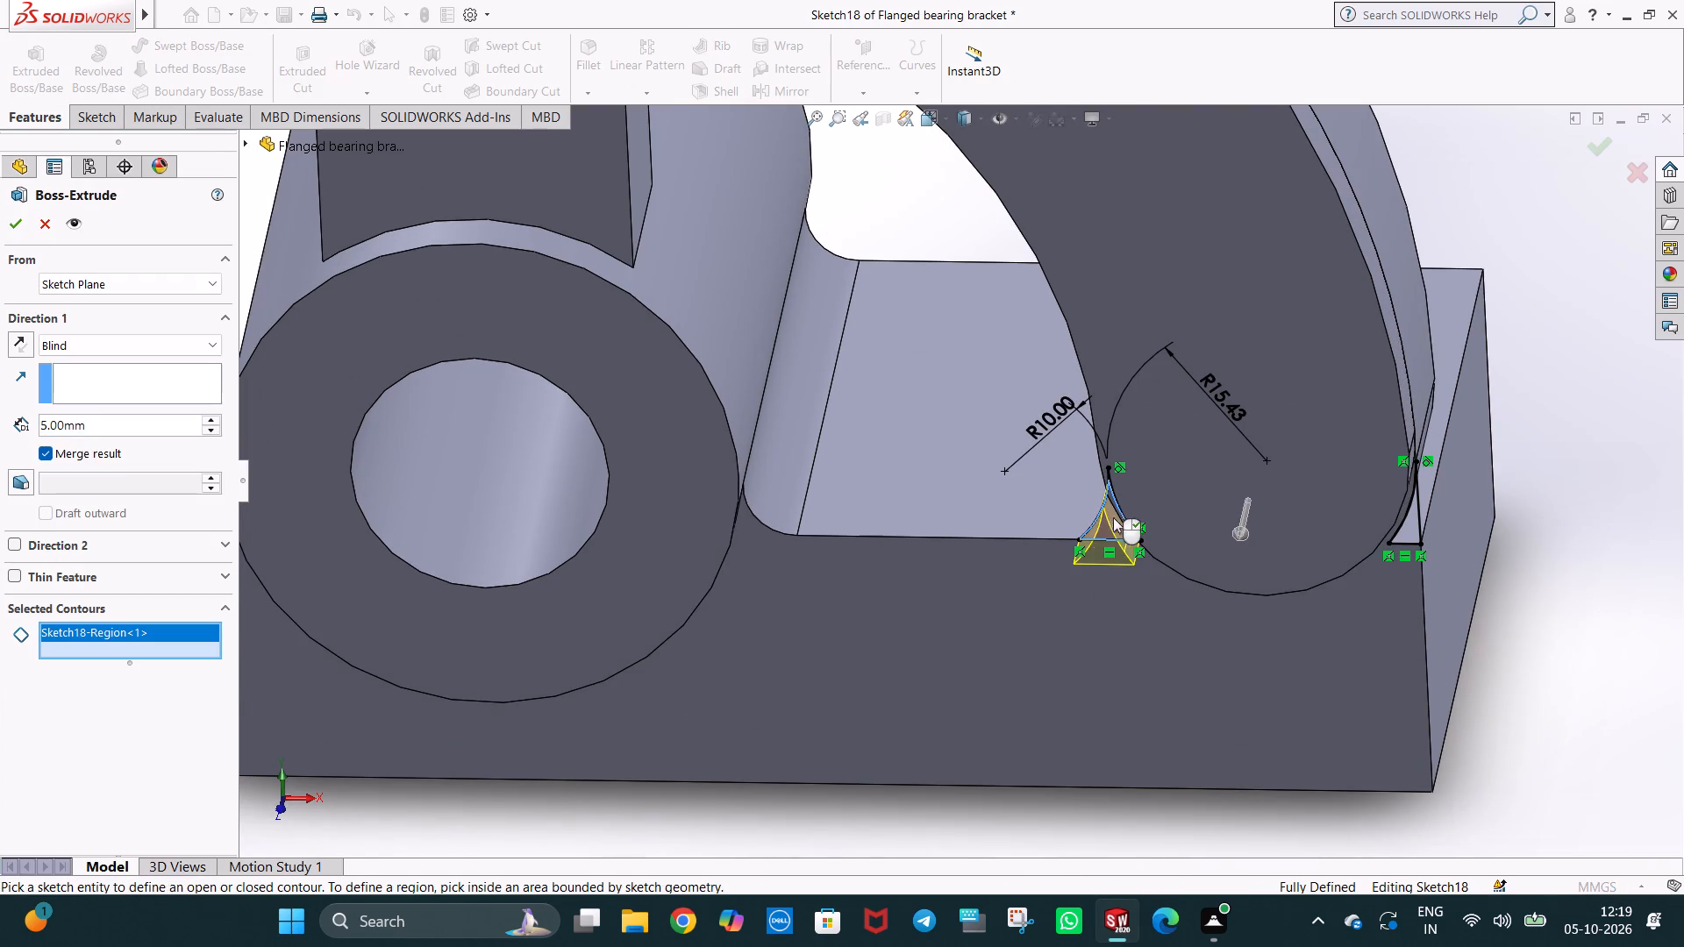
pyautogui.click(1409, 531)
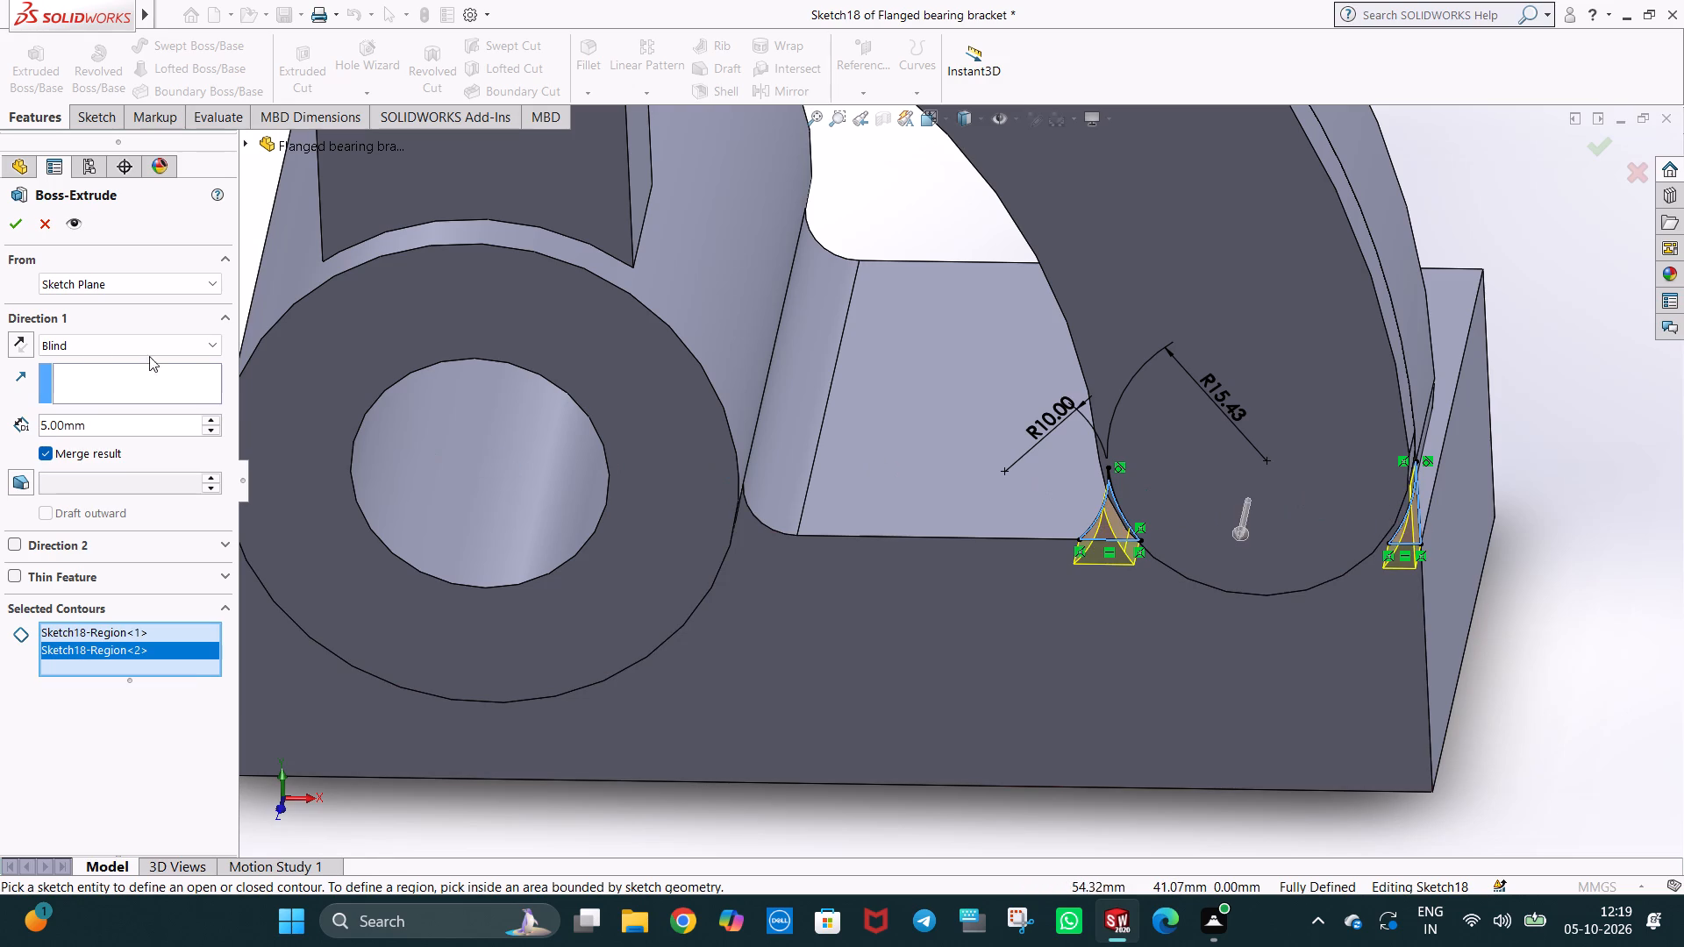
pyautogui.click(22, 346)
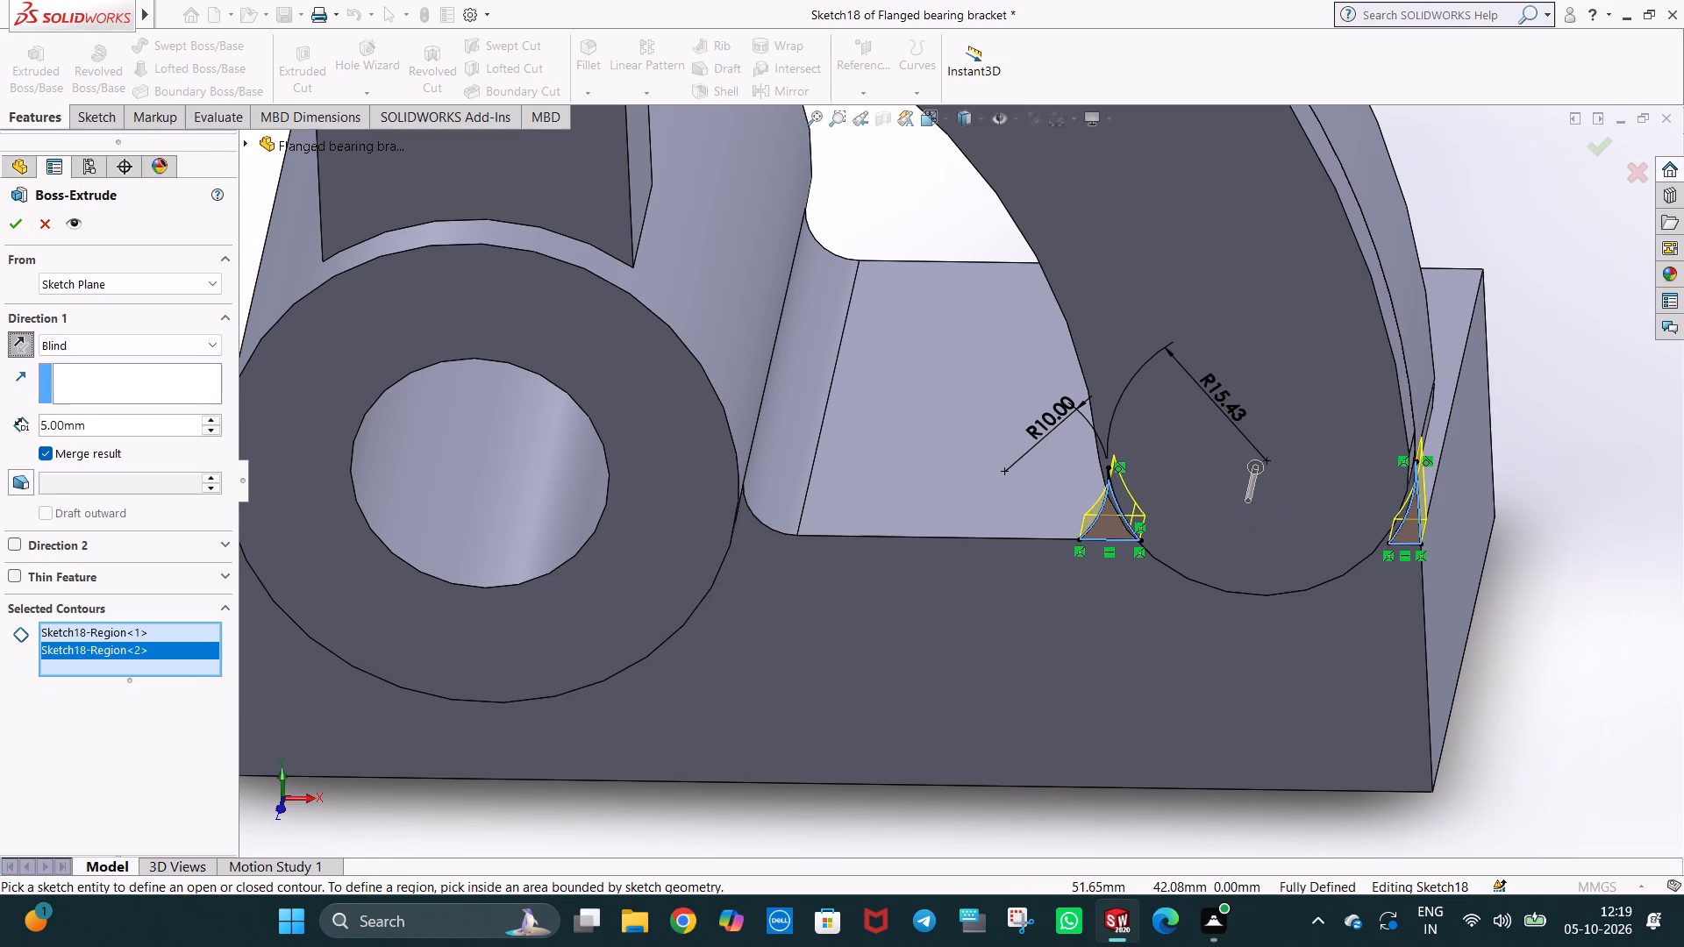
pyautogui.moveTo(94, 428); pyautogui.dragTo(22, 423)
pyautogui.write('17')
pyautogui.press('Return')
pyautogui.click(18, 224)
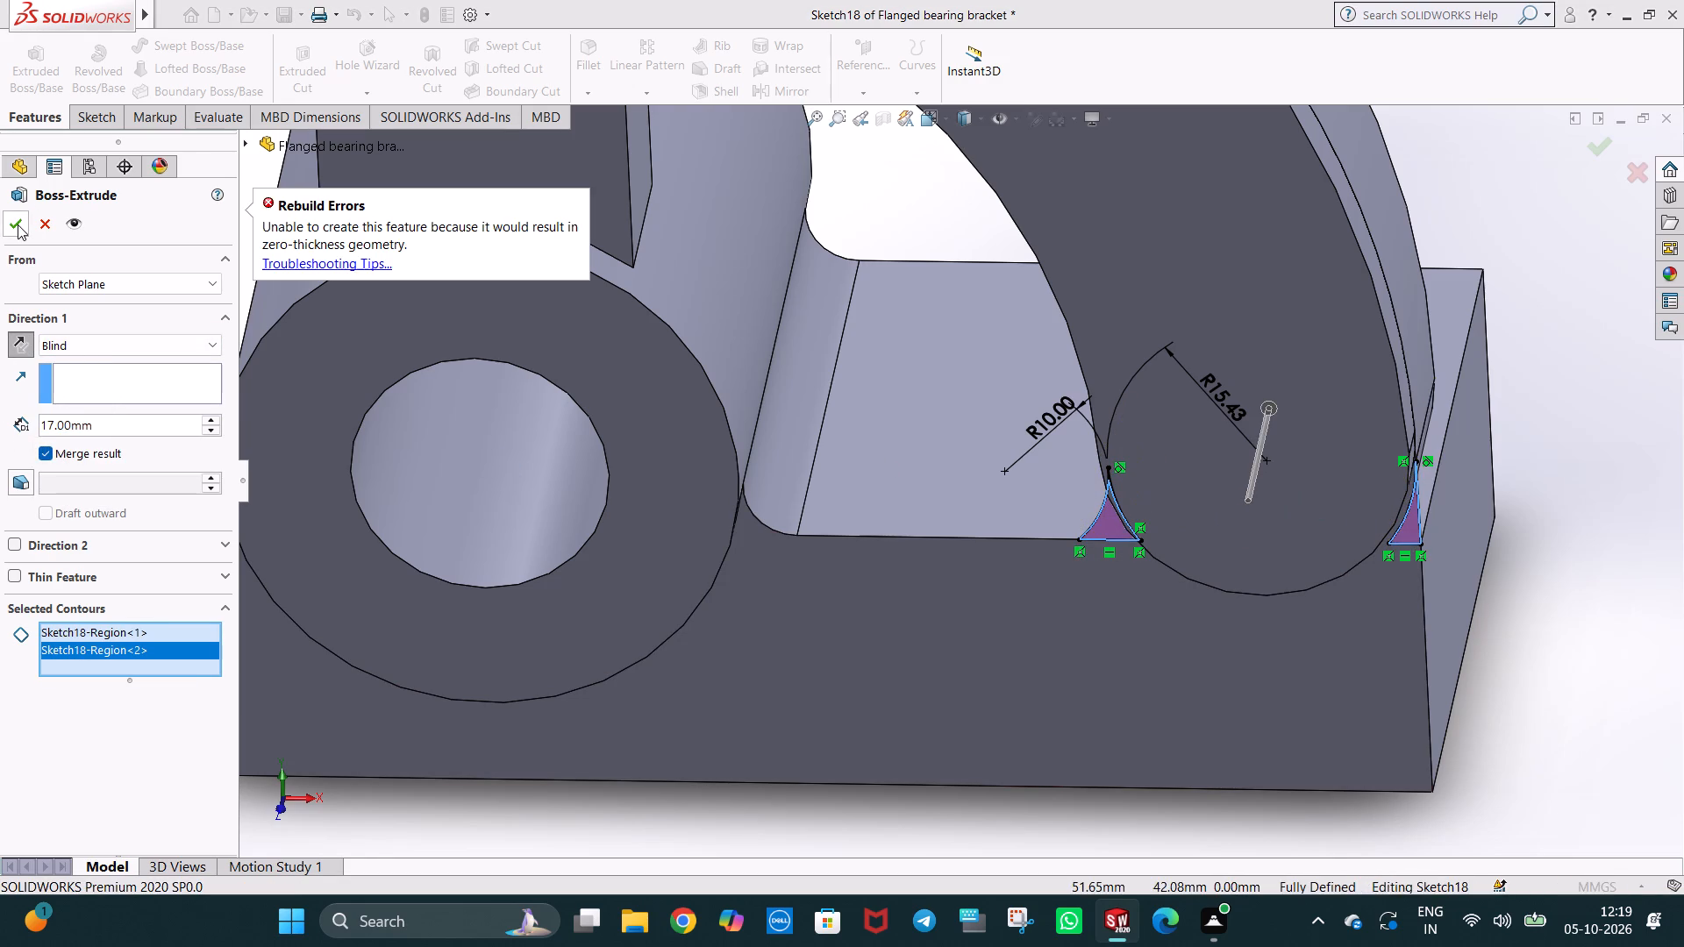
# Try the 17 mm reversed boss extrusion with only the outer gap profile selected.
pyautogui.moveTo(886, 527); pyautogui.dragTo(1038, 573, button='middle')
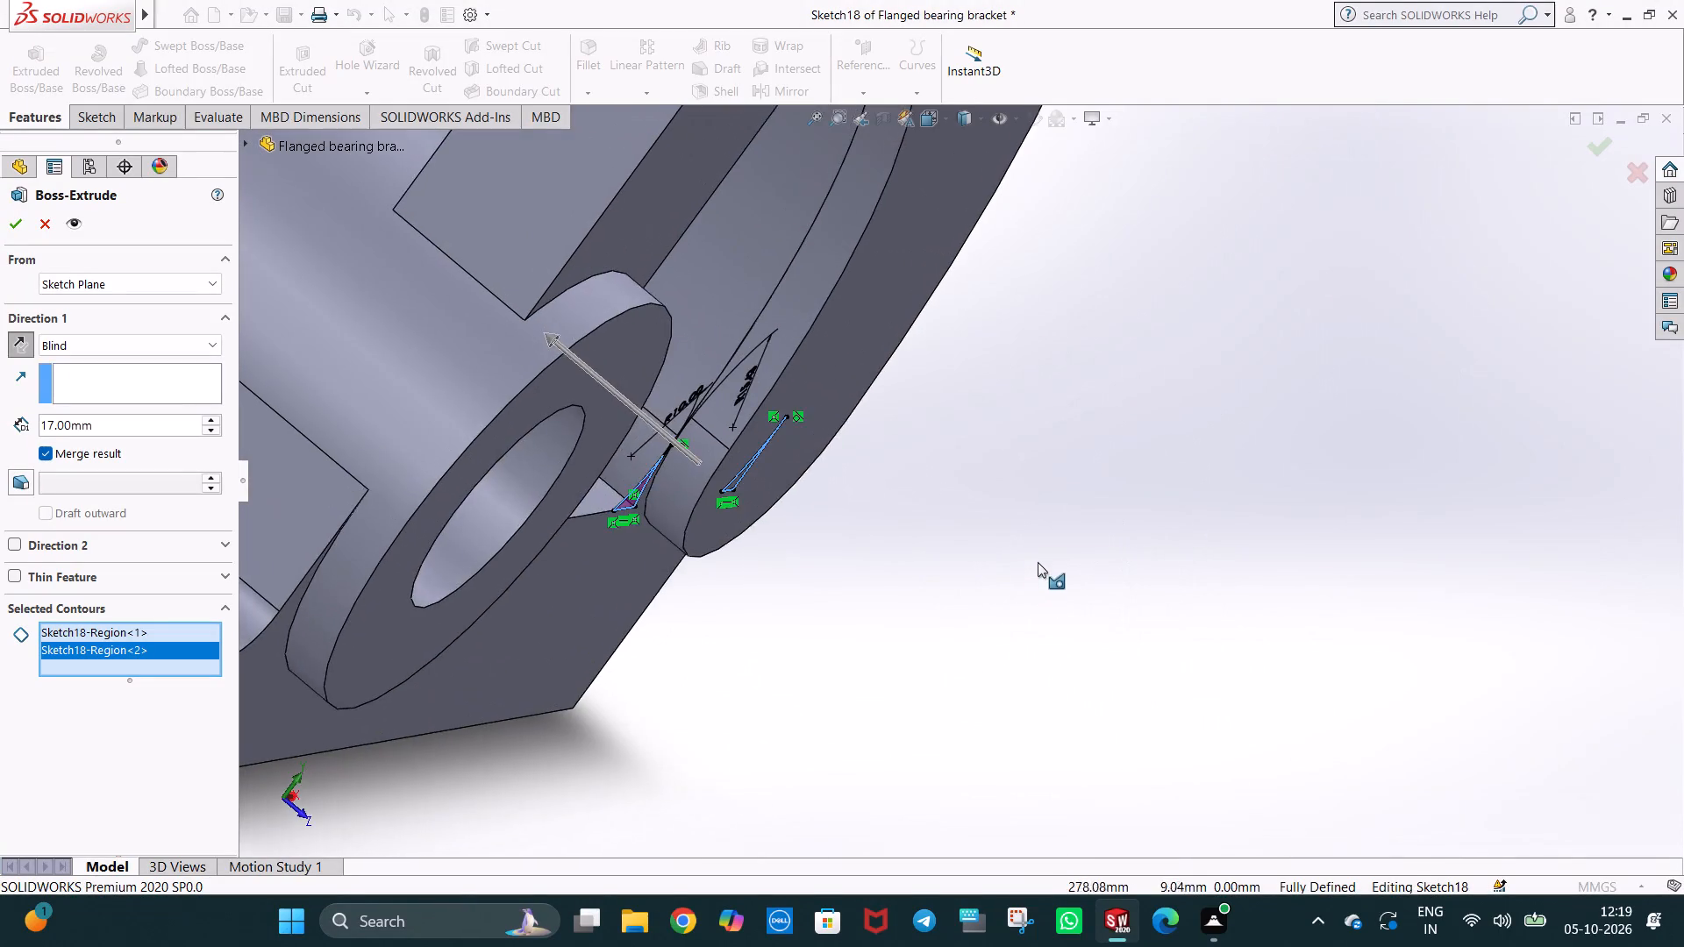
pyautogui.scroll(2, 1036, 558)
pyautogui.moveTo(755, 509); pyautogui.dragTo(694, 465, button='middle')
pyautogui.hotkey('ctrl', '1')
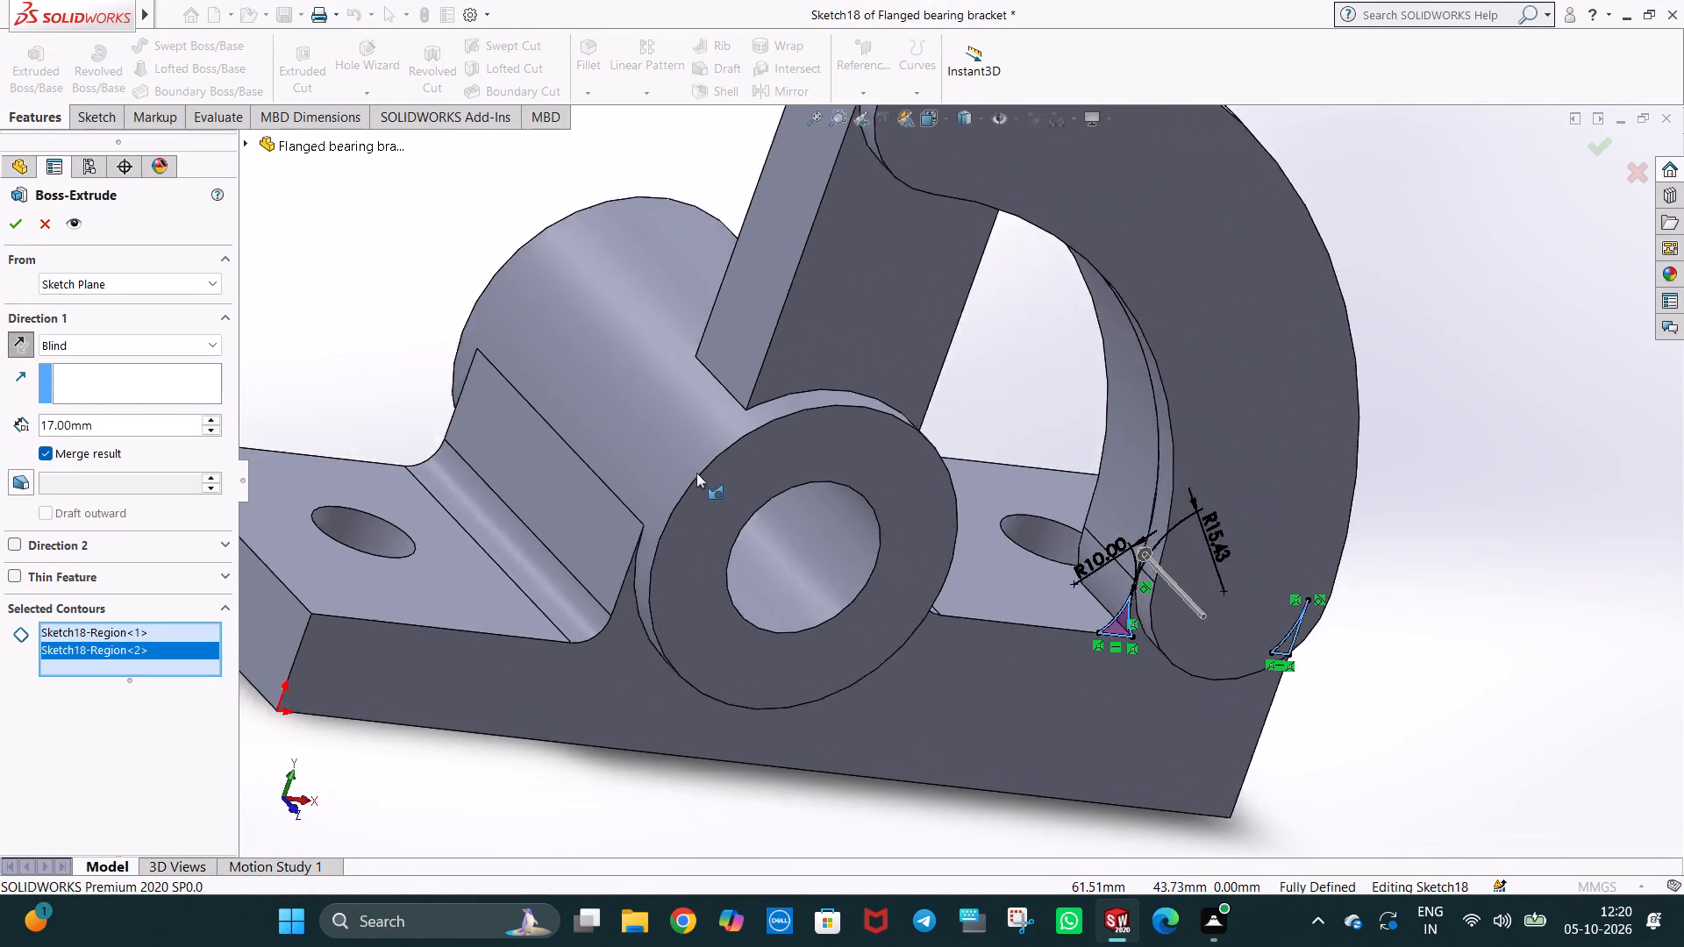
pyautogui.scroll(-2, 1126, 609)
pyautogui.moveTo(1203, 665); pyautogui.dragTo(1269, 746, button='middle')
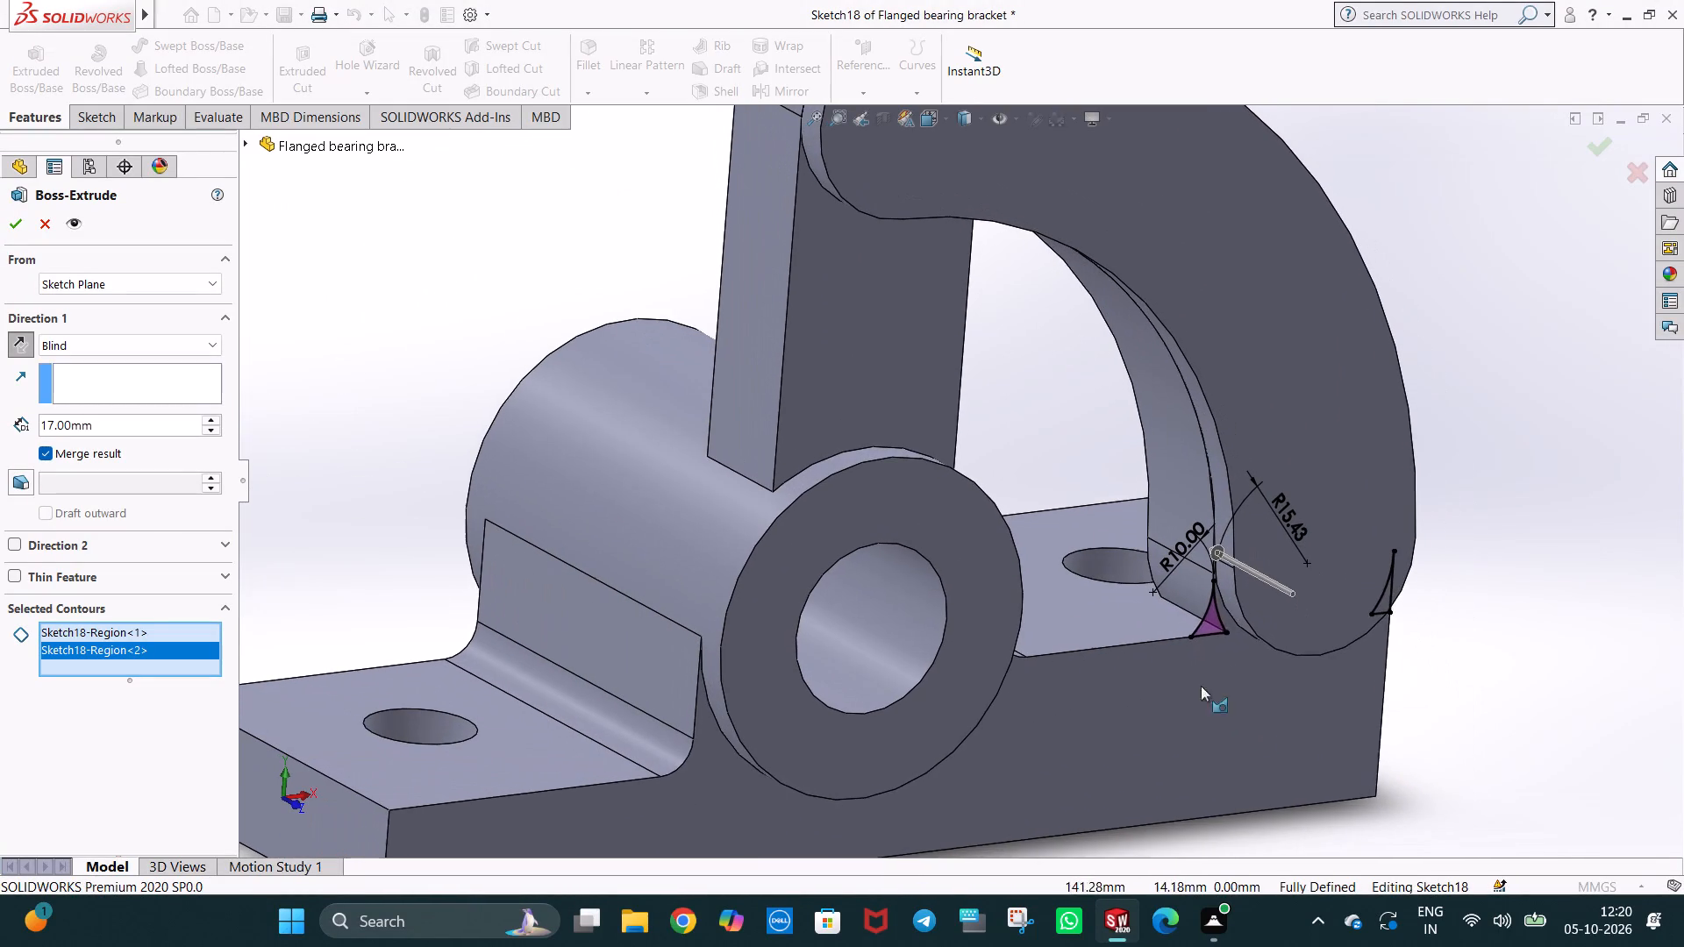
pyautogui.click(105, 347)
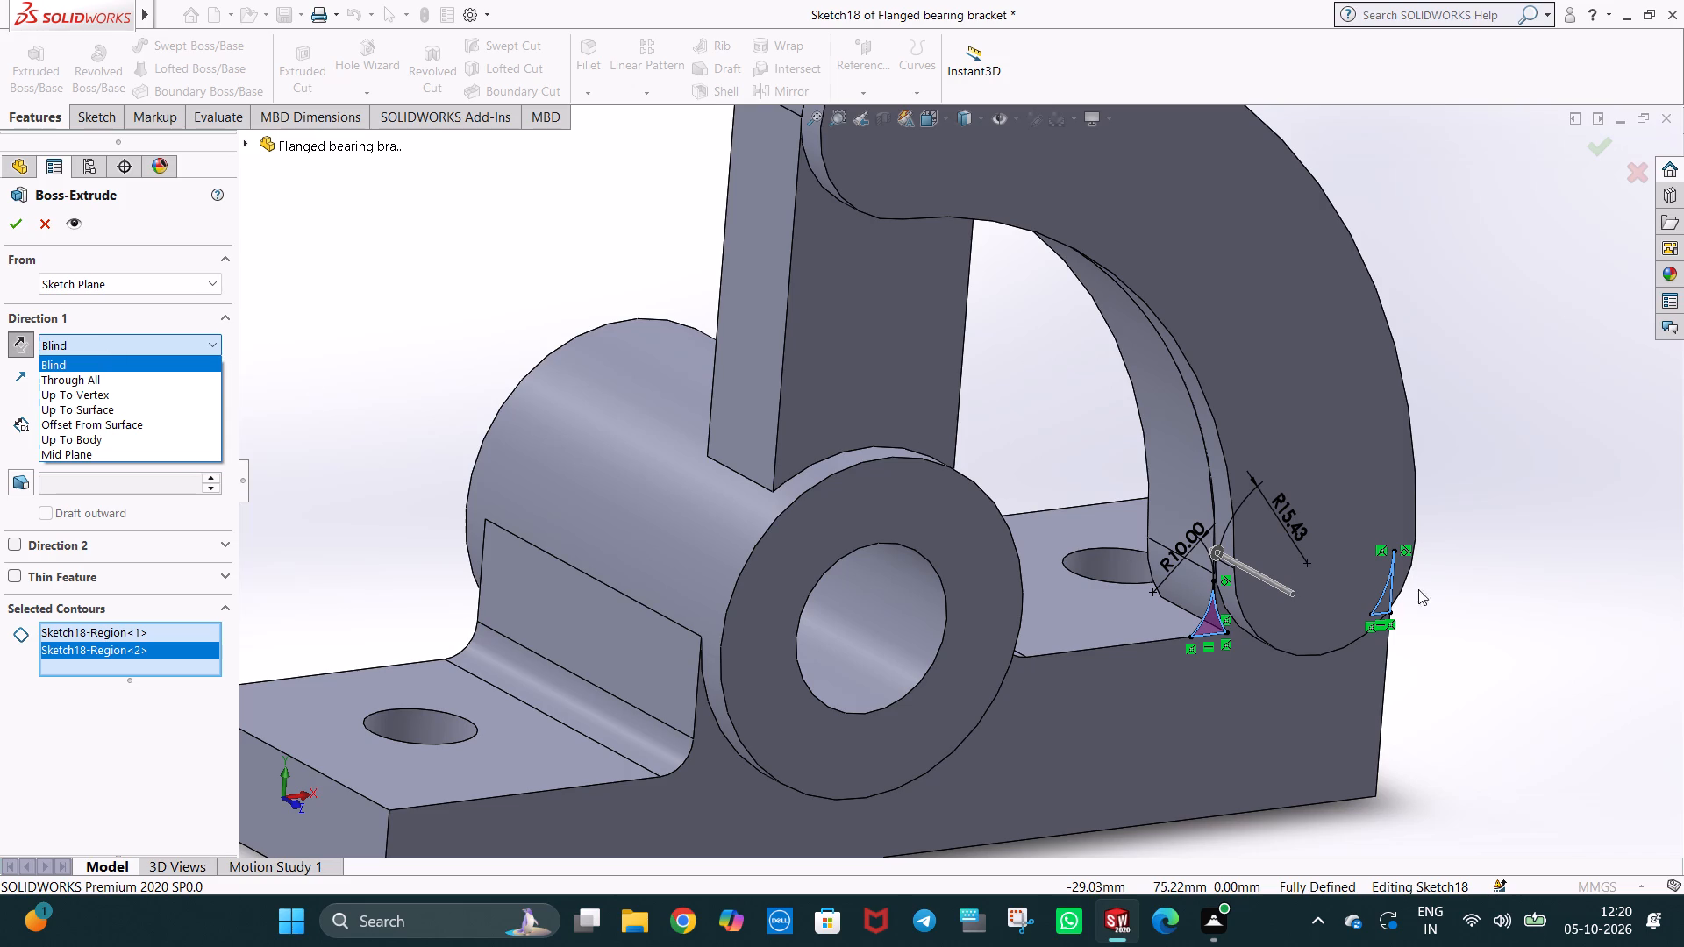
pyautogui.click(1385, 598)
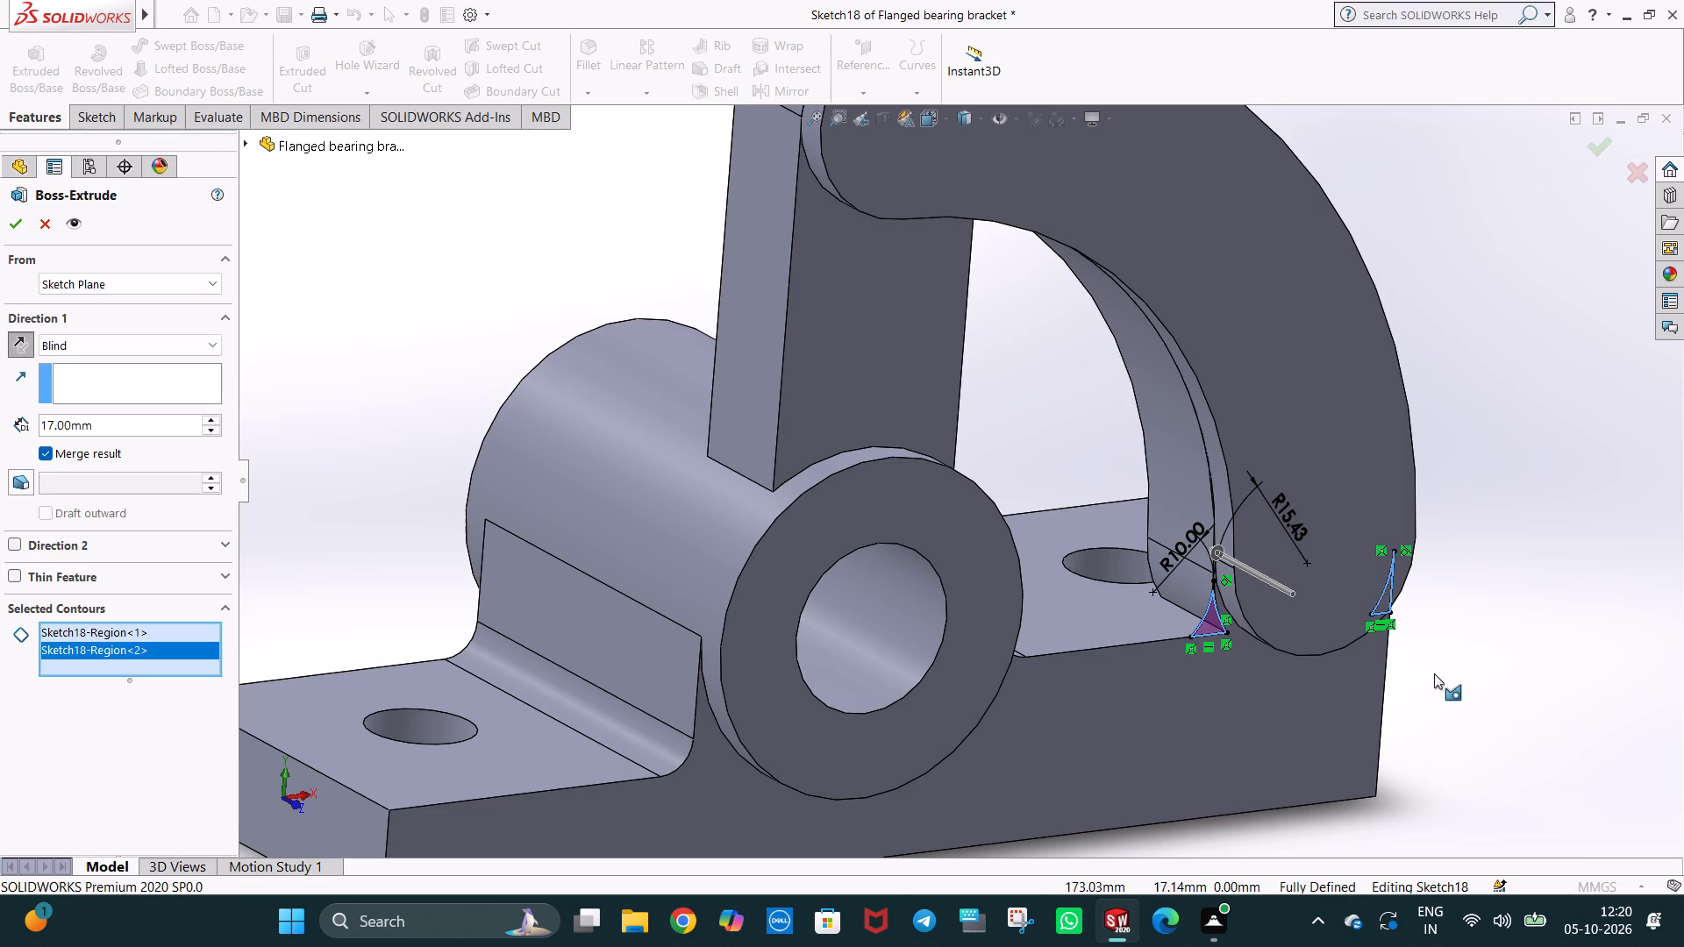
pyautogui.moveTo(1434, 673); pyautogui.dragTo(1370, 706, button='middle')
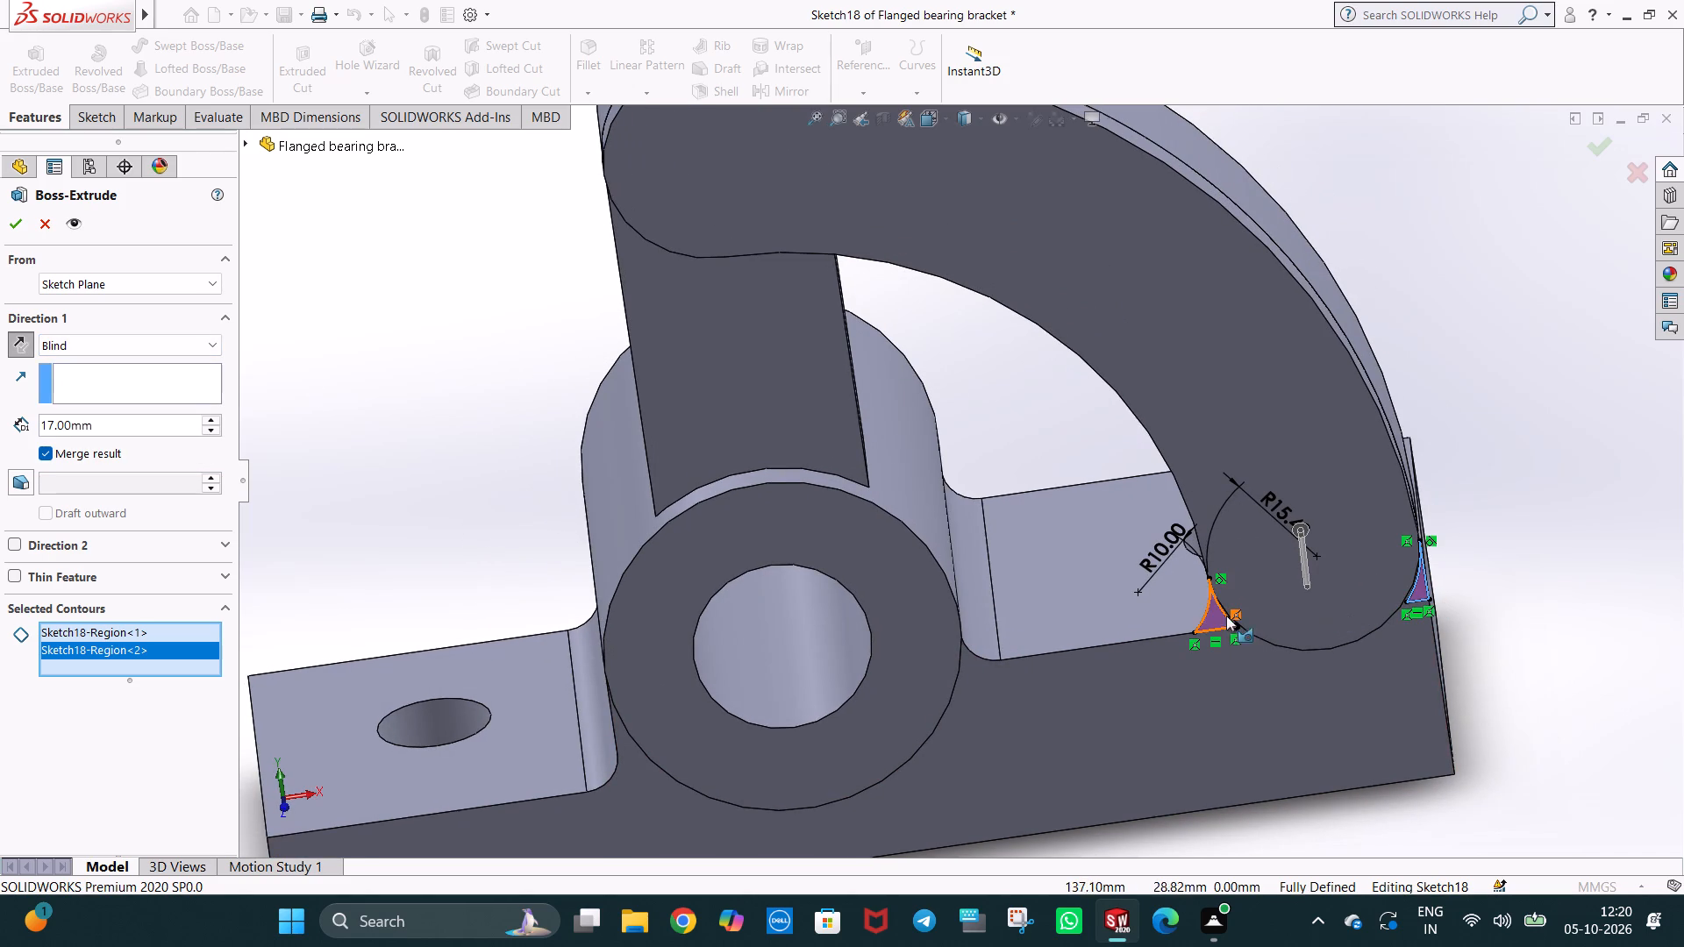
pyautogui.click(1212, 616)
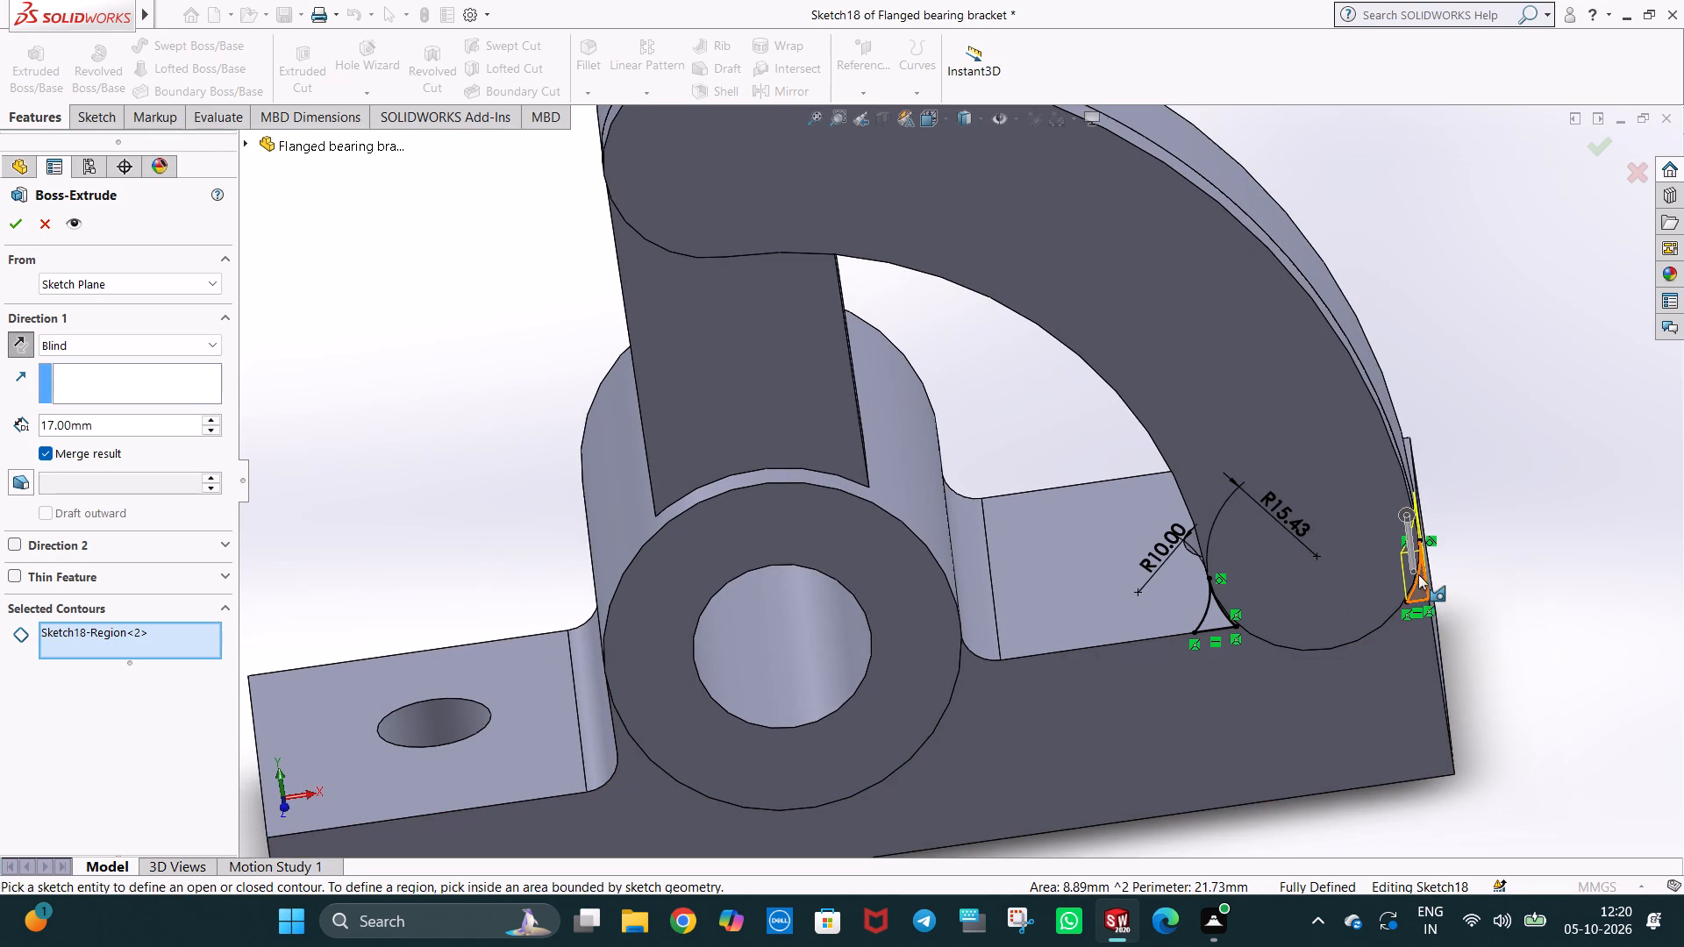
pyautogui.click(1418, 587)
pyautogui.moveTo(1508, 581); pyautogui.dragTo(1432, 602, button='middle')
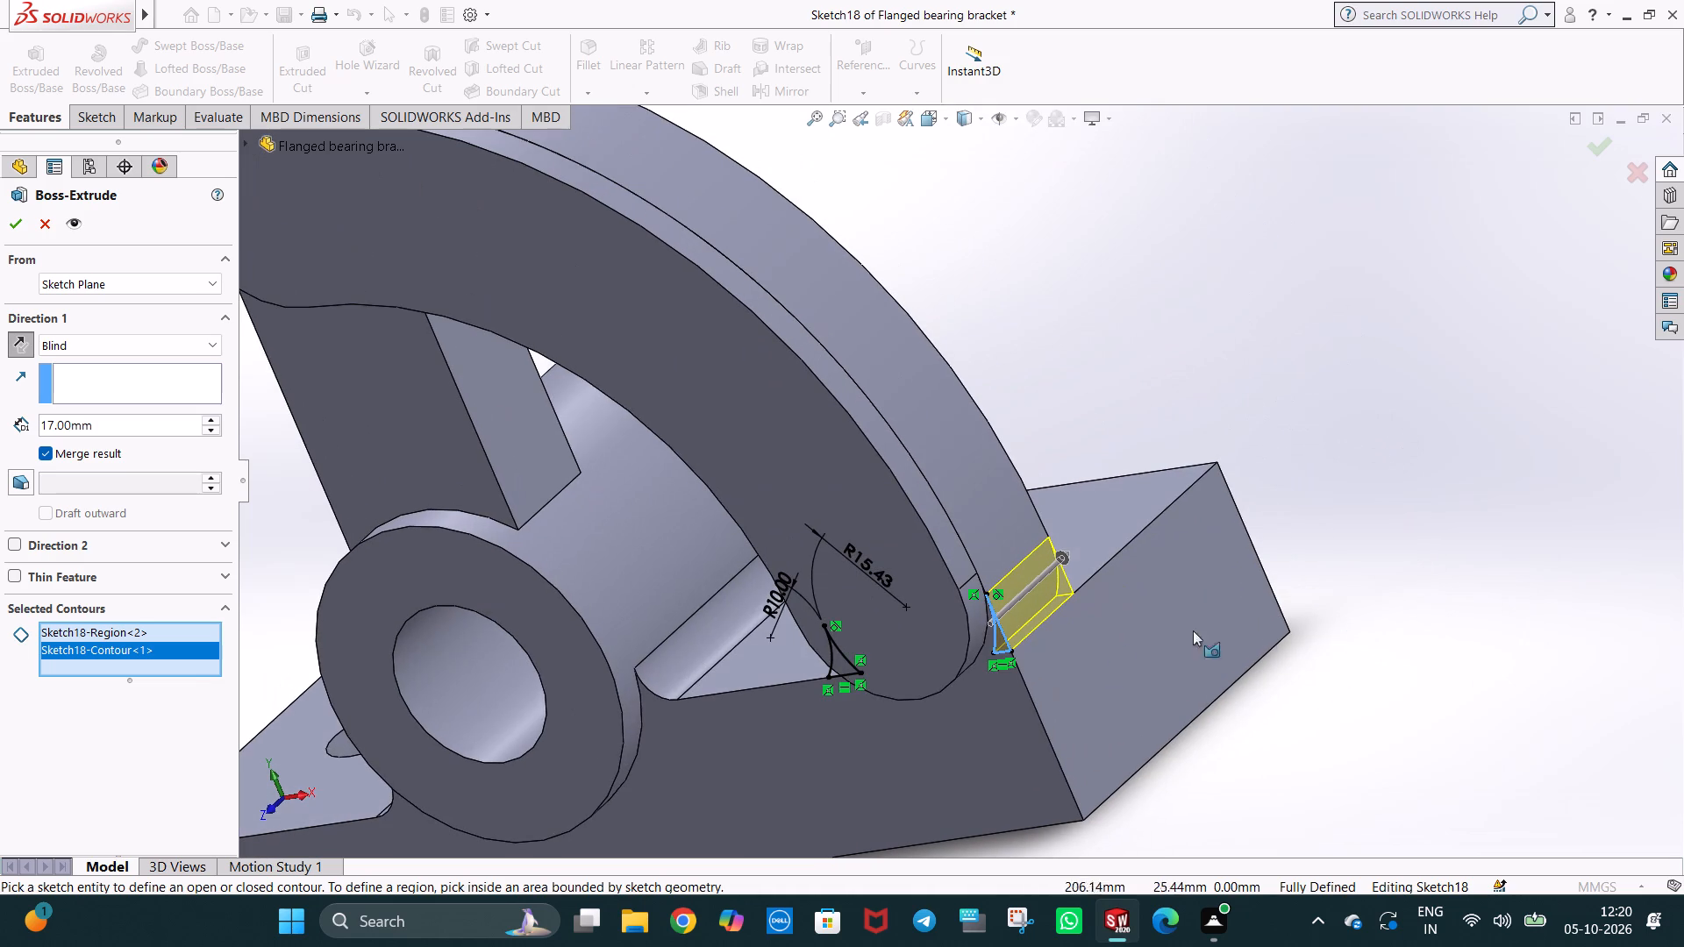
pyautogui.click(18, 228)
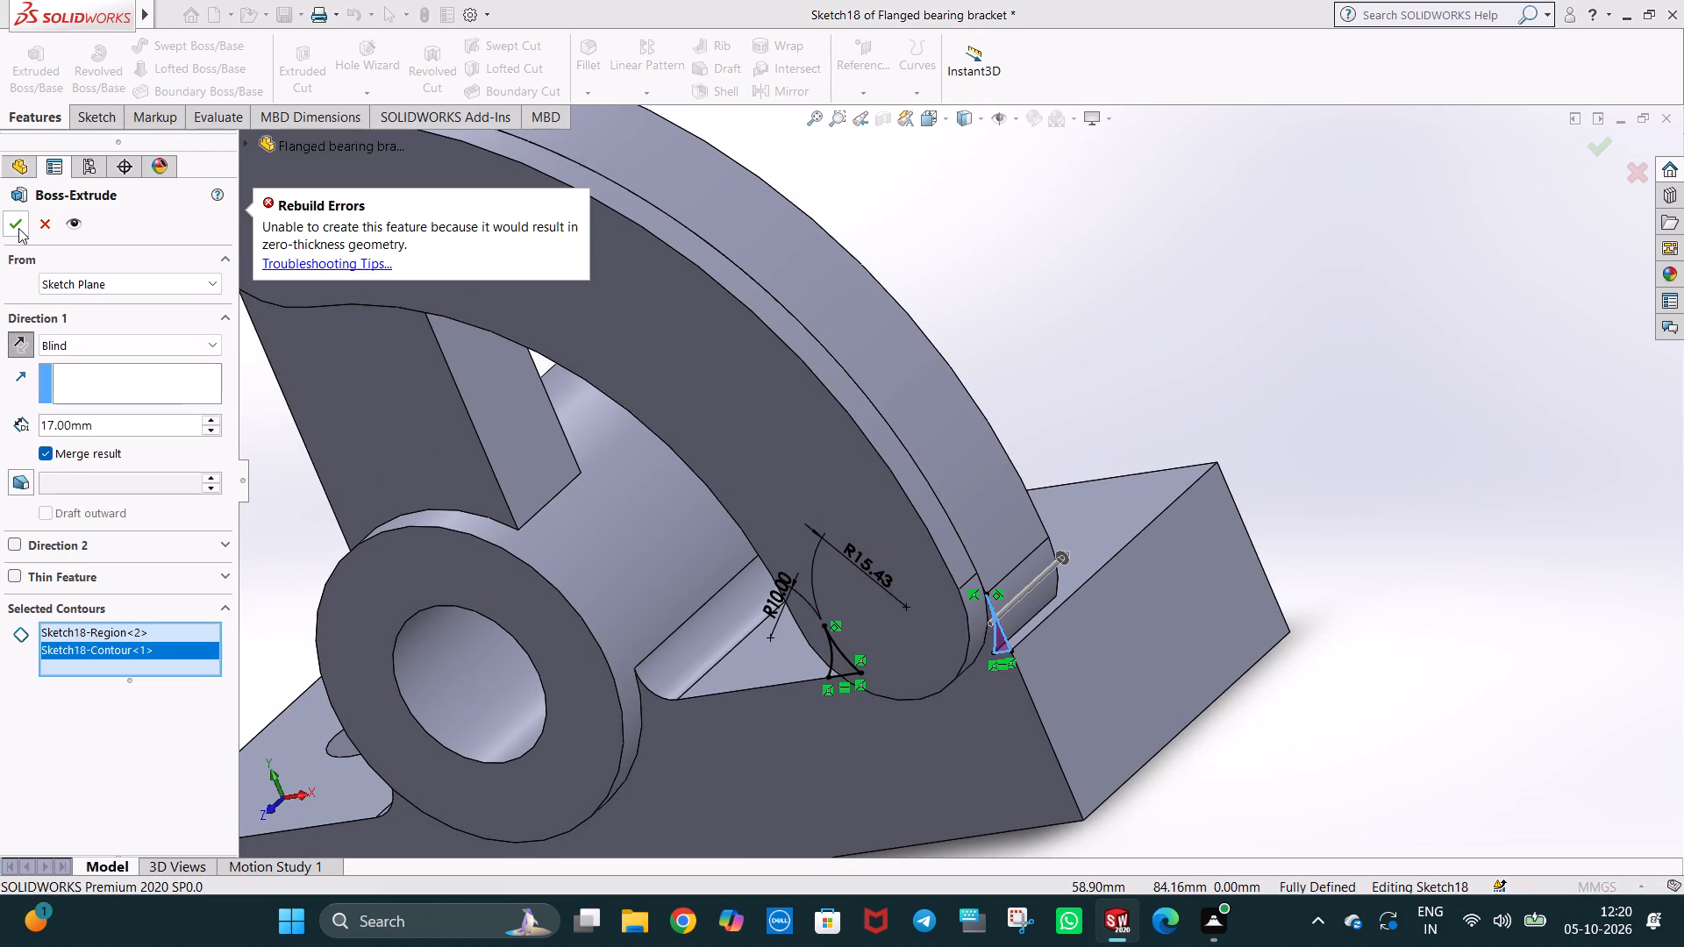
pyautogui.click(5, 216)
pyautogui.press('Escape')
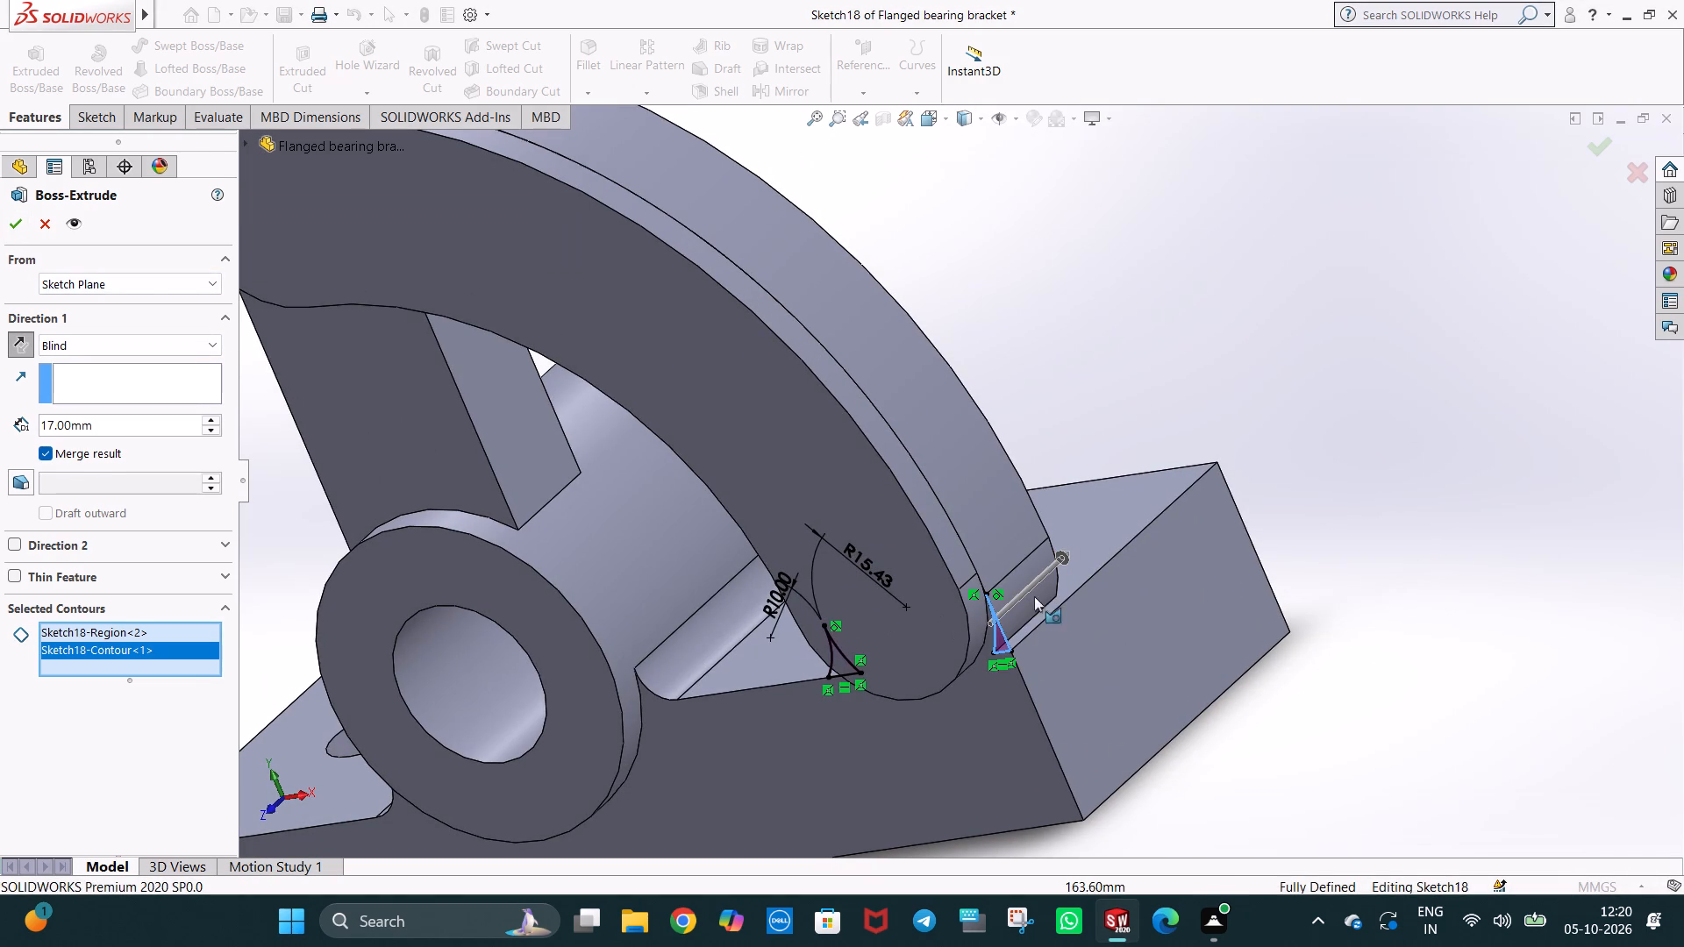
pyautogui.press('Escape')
# Delete the arc, vertical line and horizontal line of the outer gap profile from the sketch.
pyautogui.hotkey('ctrl', '1')
pyautogui.scroll(-2, 1197, 695)
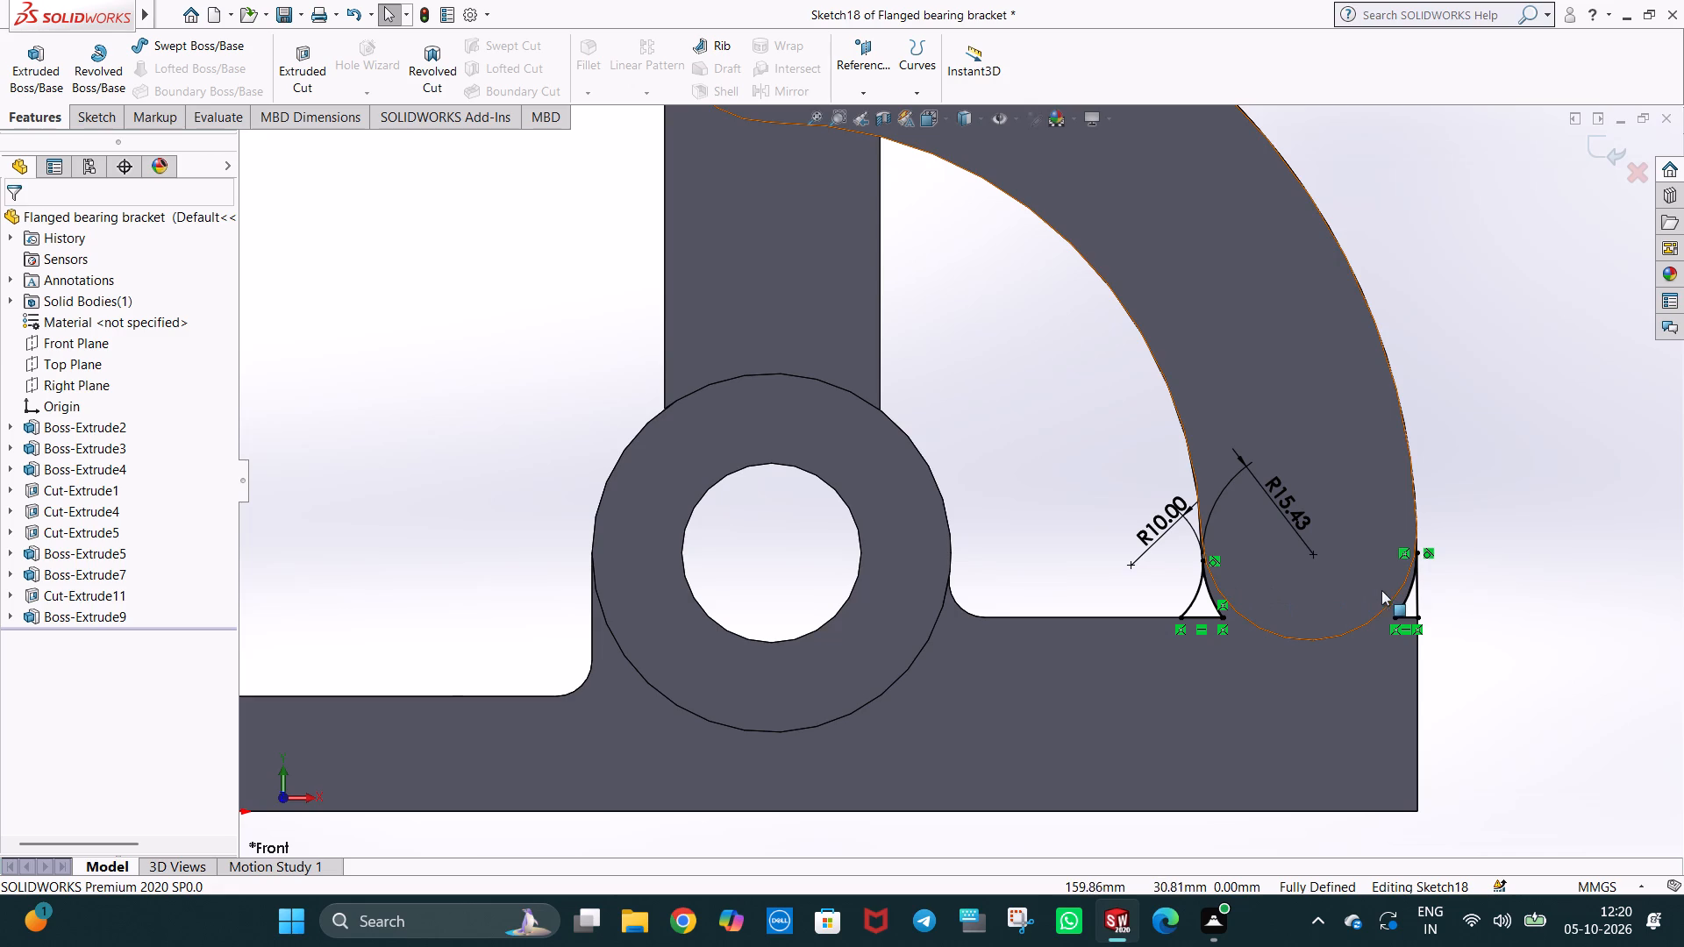
pyautogui.click(1403, 601)
pyautogui.press('Delete')
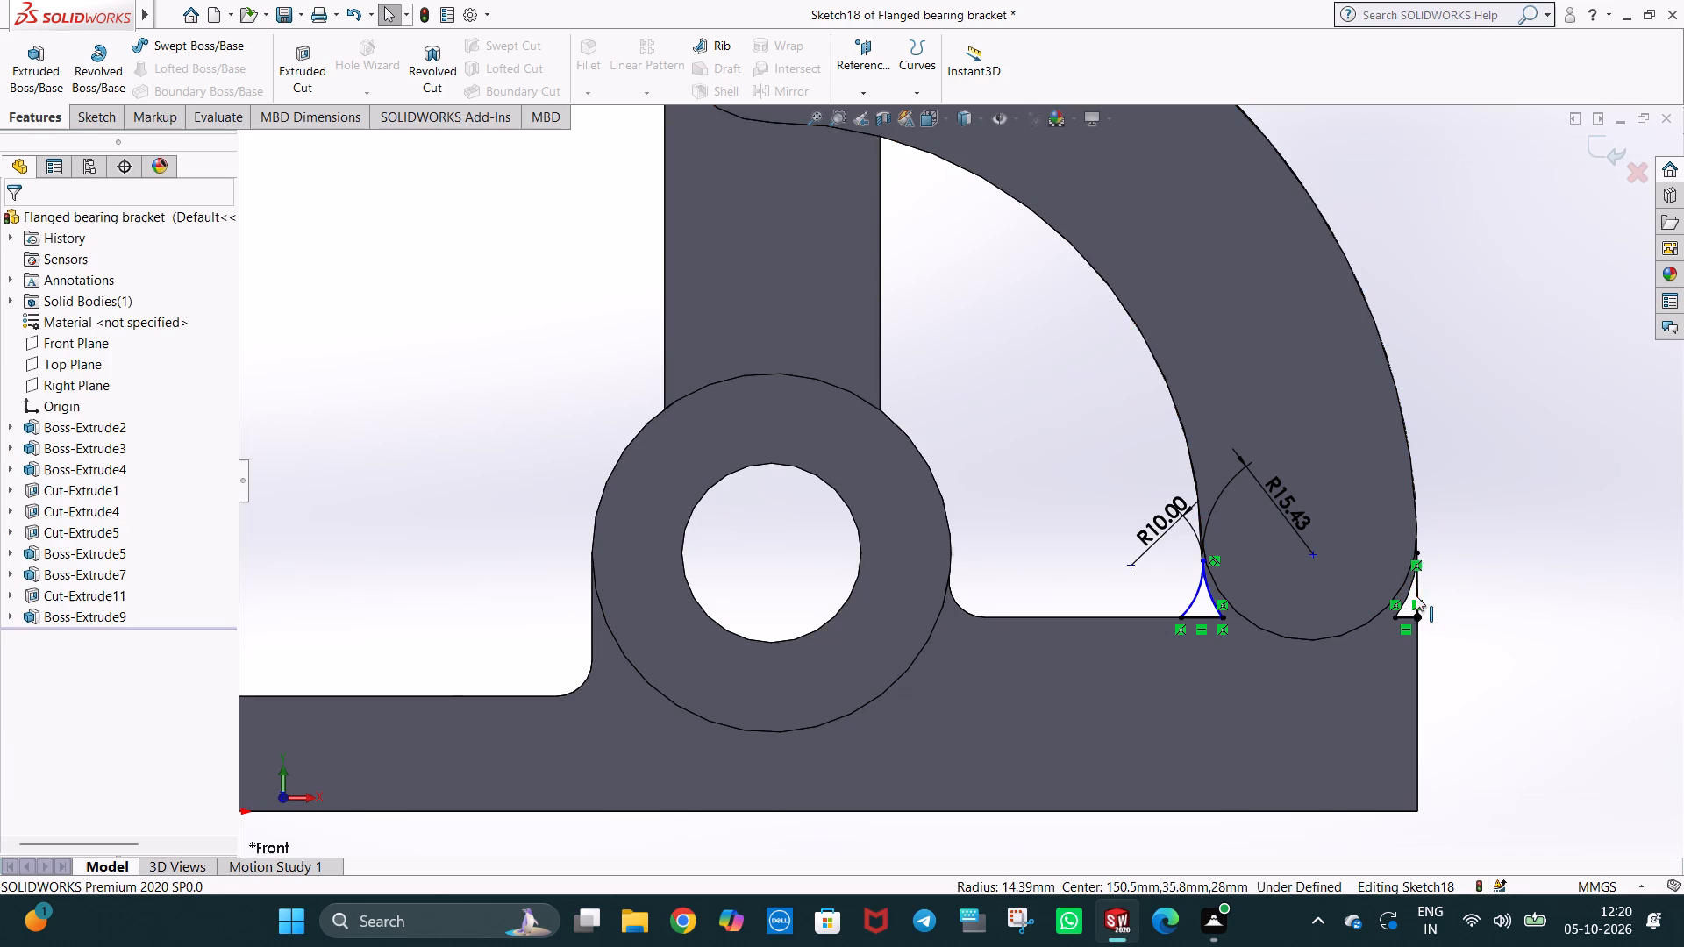
pyautogui.click(1416, 595)
pyautogui.press('Delete')
pyautogui.click(1408, 615)
pyautogui.press('Delete')
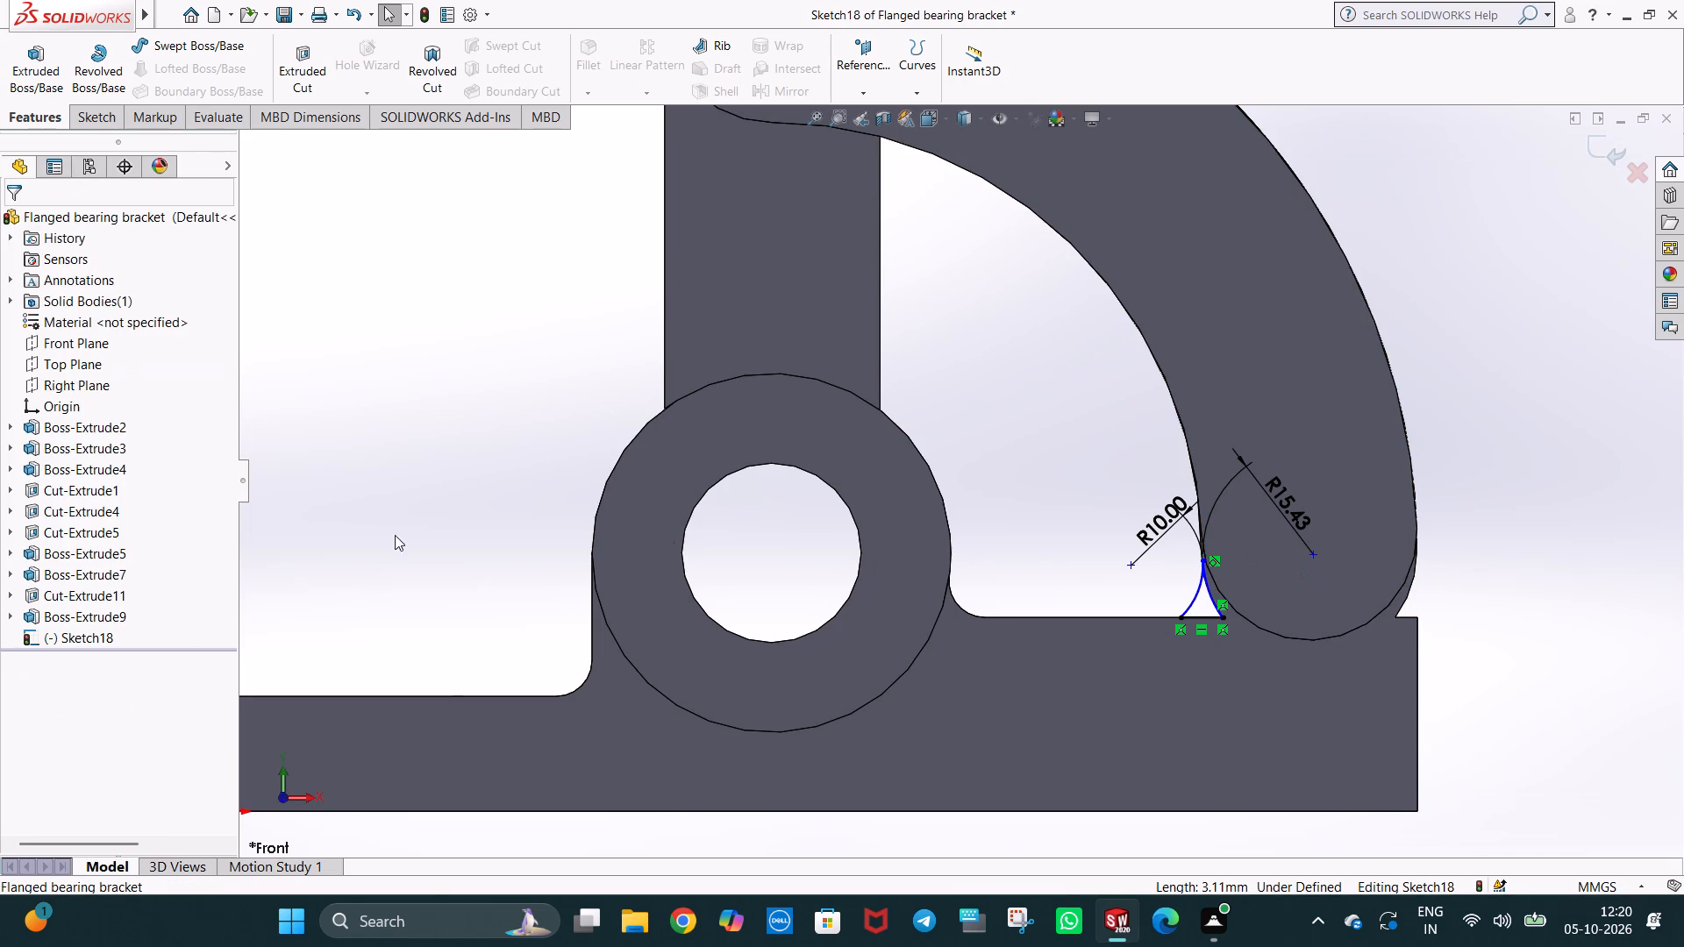
# Extrude the inner gap profile in the reversed direction as a merged boss with a blind depth of 17 mm.
pyautogui.click(58, 61)
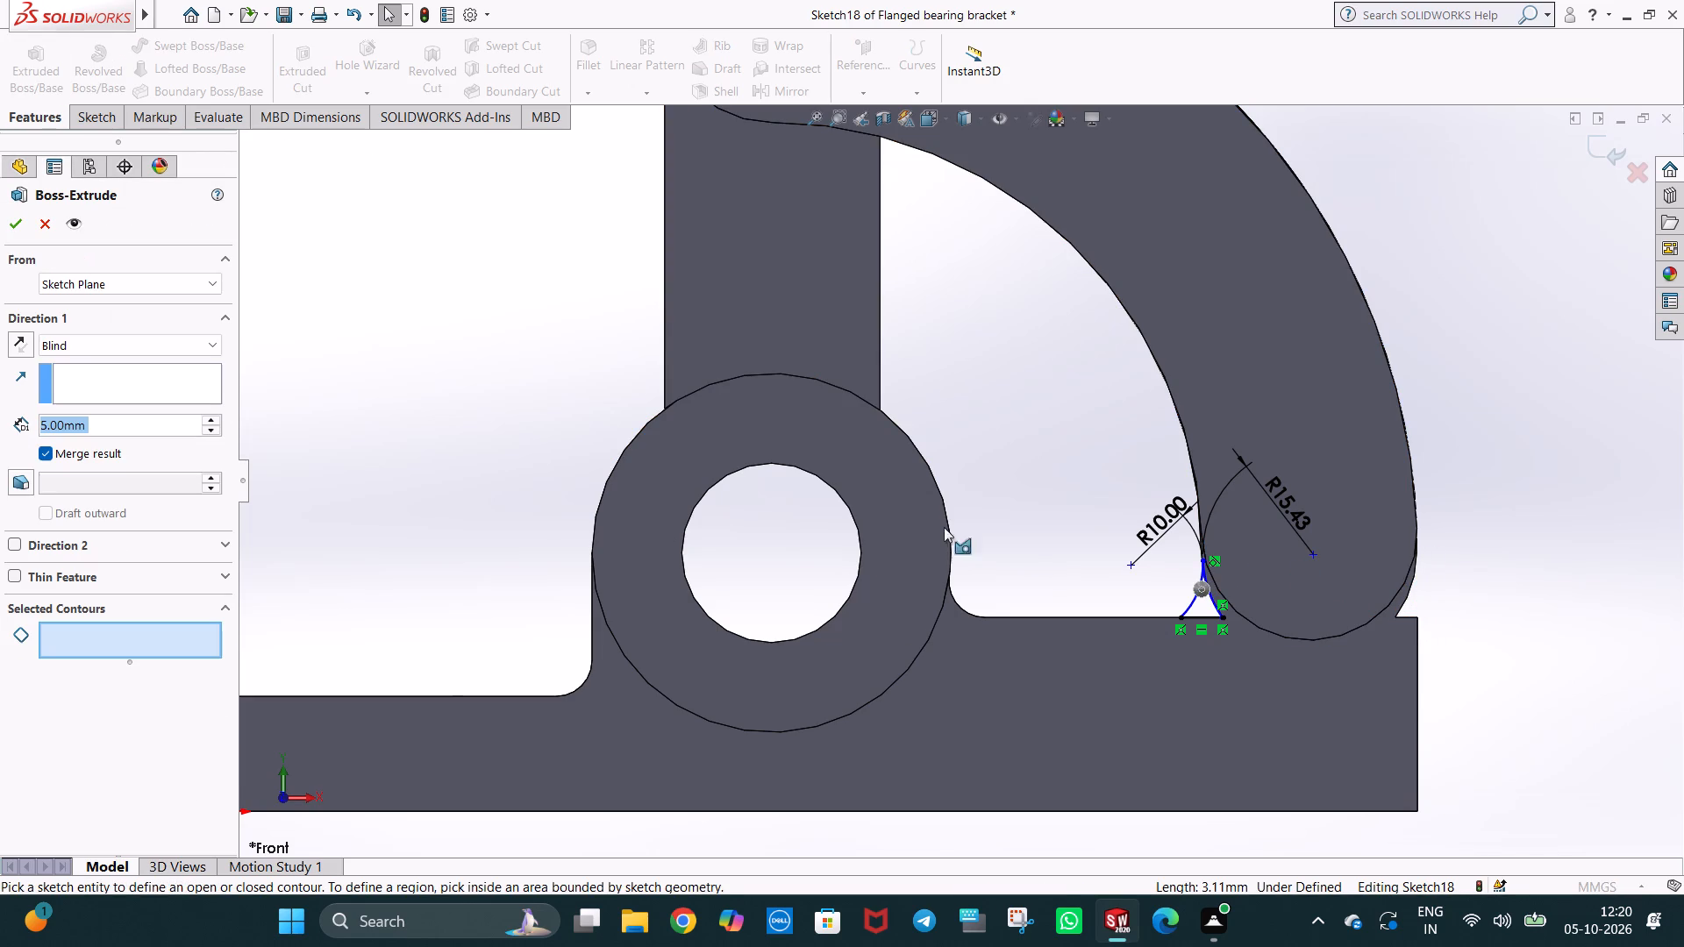
pyautogui.click(1203, 606)
pyautogui.moveTo(1105, 633); pyautogui.dragTo(1148, 683, button='middle')
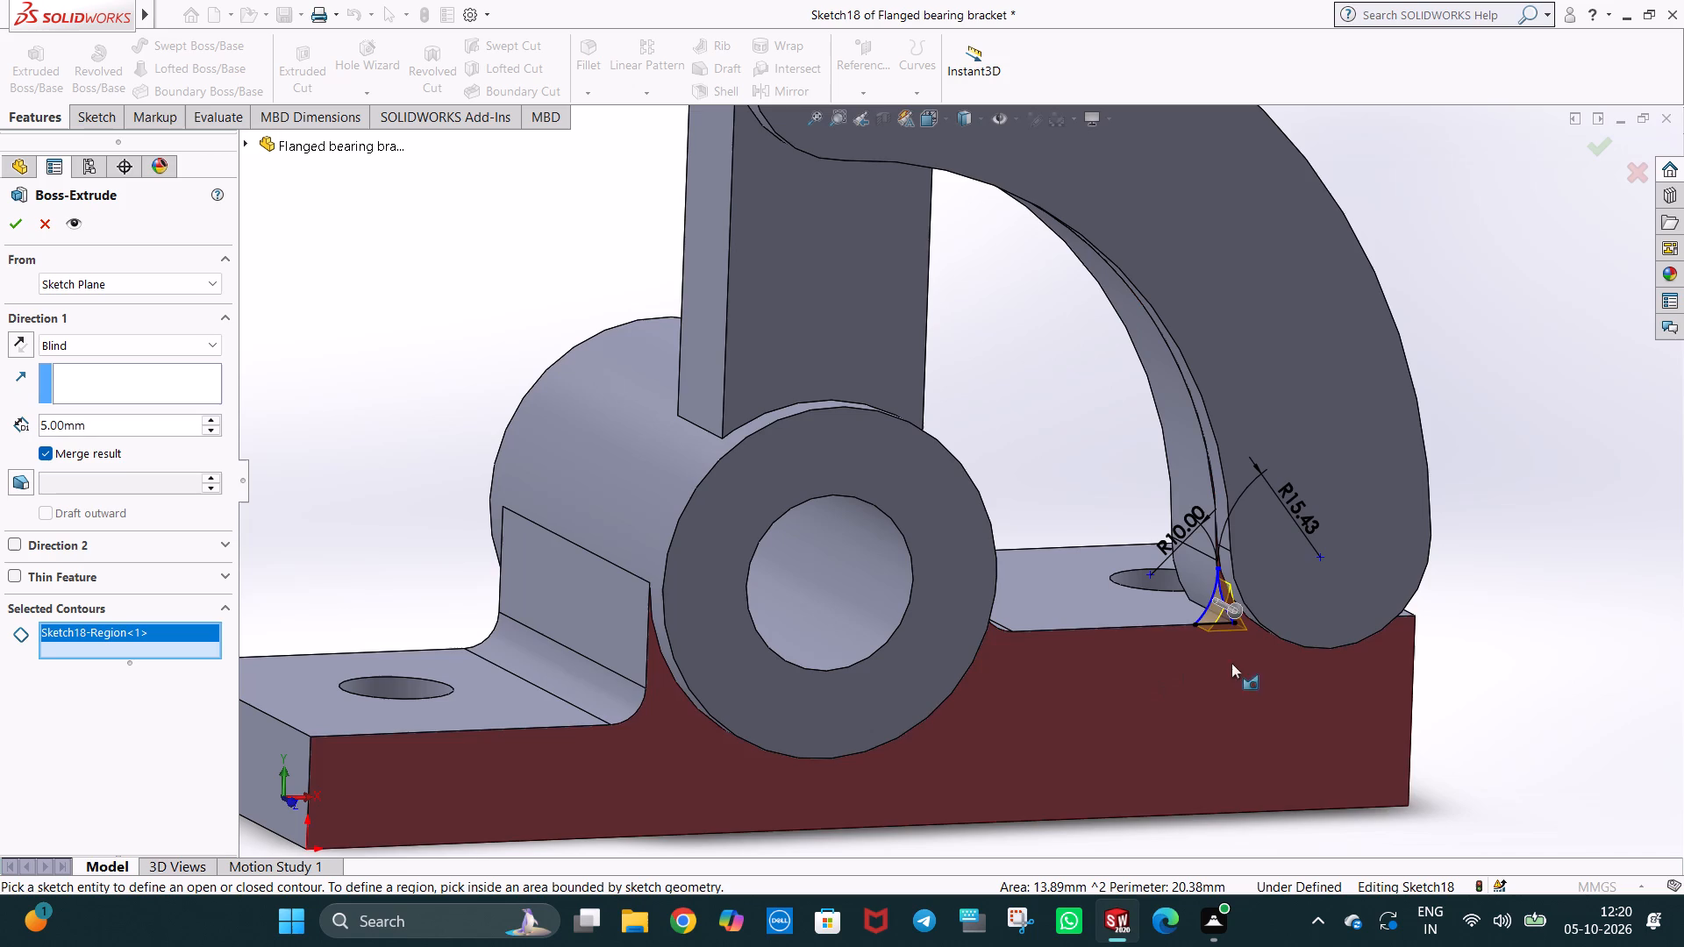
pyautogui.click(1242, 623)
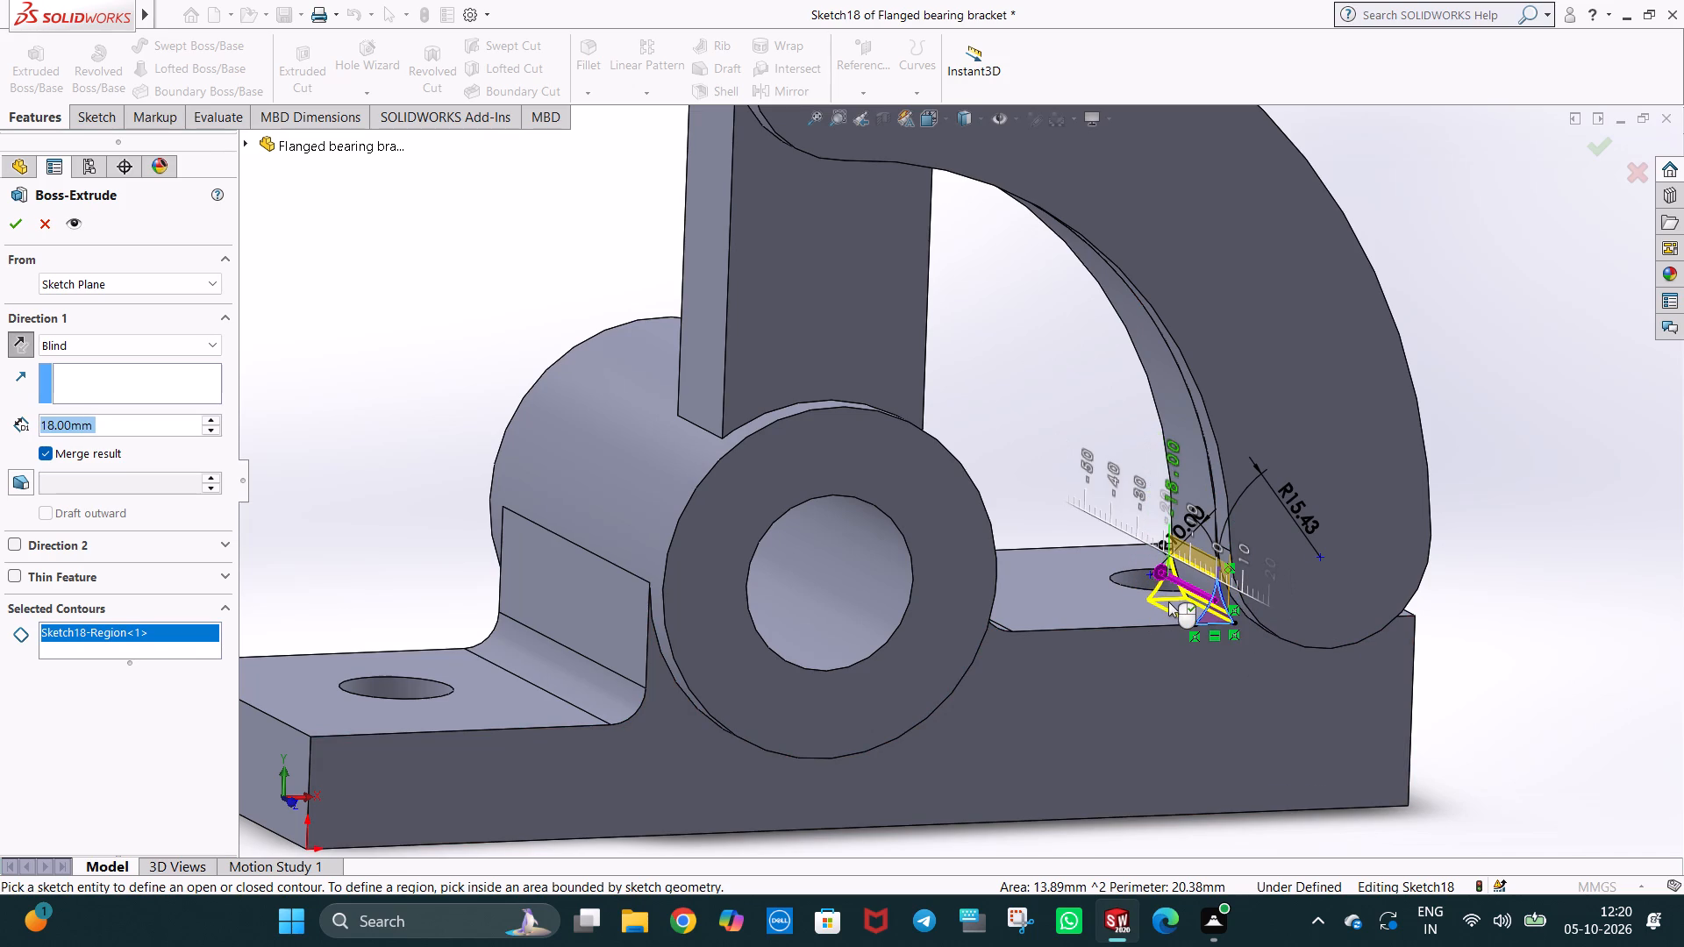
pyautogui.click(1166, 597)
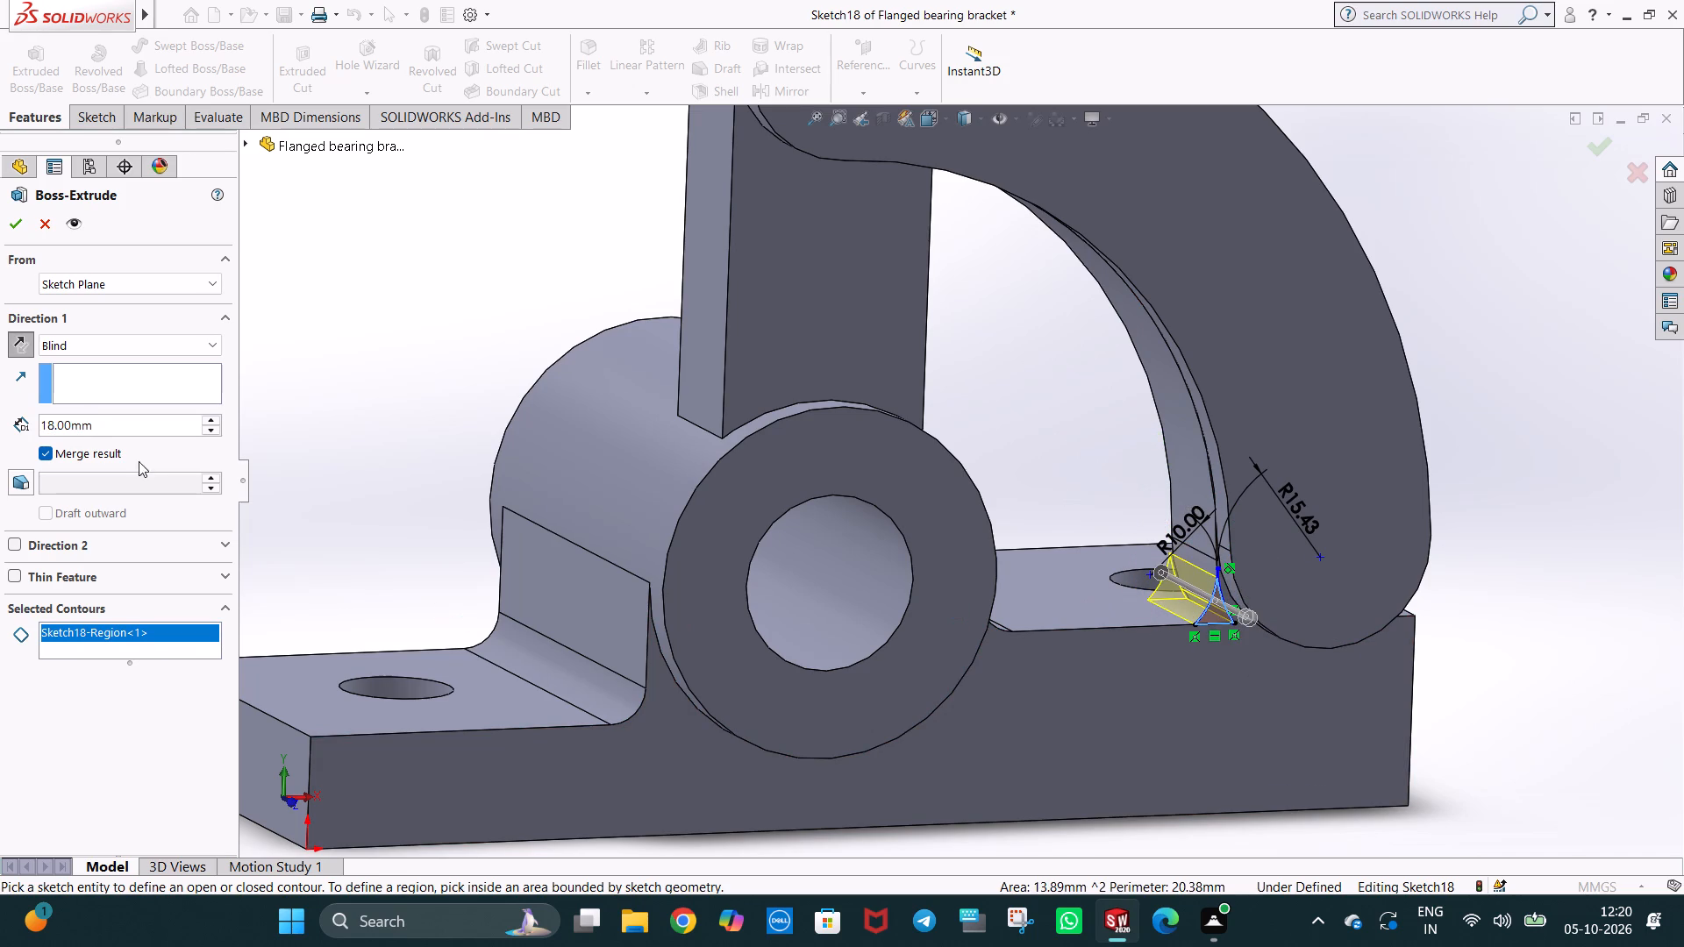
pyautogui.click(53, 423)
pyautogui.press('BackSpace')
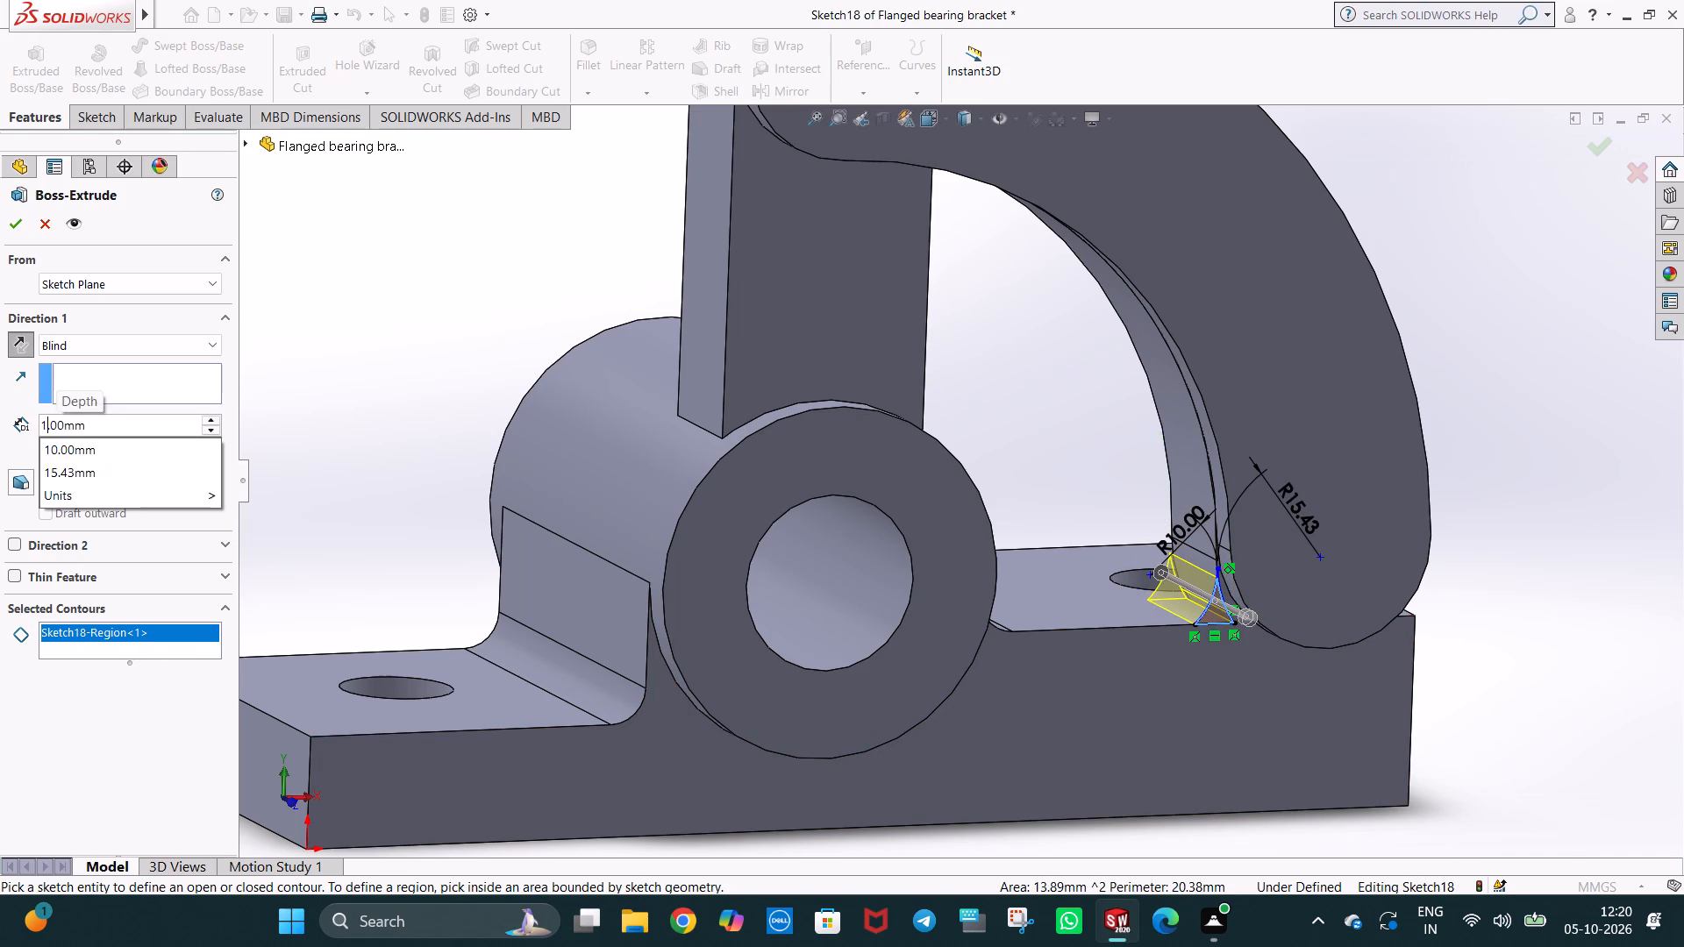
pyautogui.press('7')
pyautogui.click(389, 335)
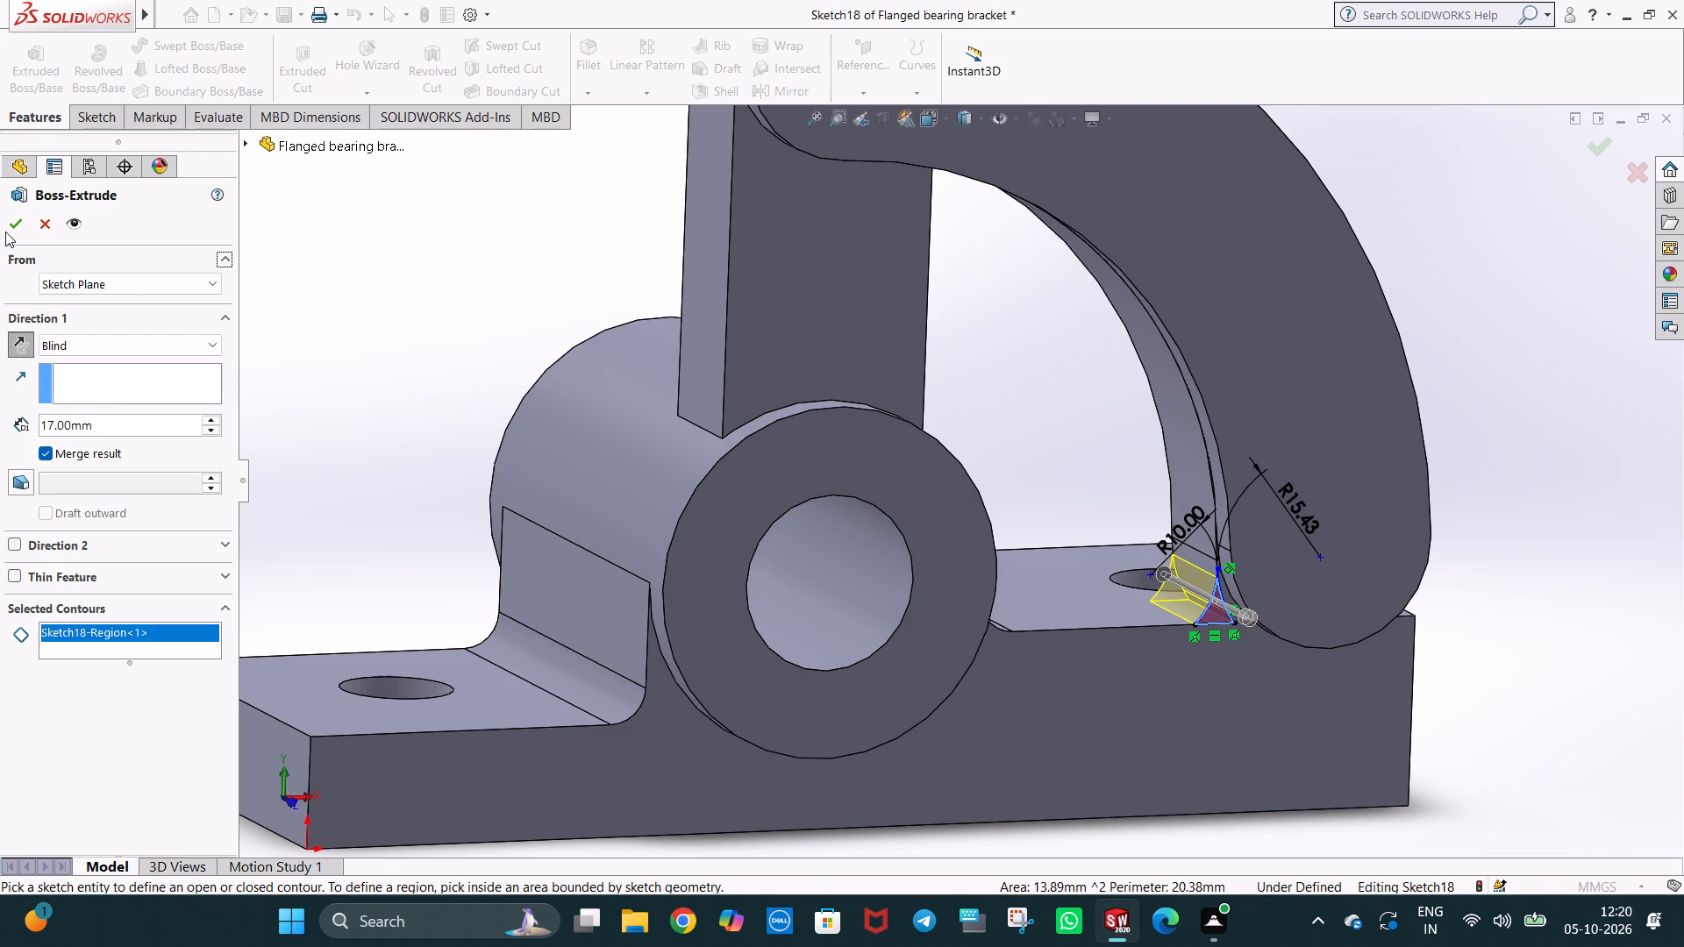
pyautogui.click(10, 225)
# Examine the extruded inner gap fill and the remaining outer gap from several angles and the front.
pyautogui.moveTo(1190, 453); pyautogui.dragTo(1134, 483, button='middle')
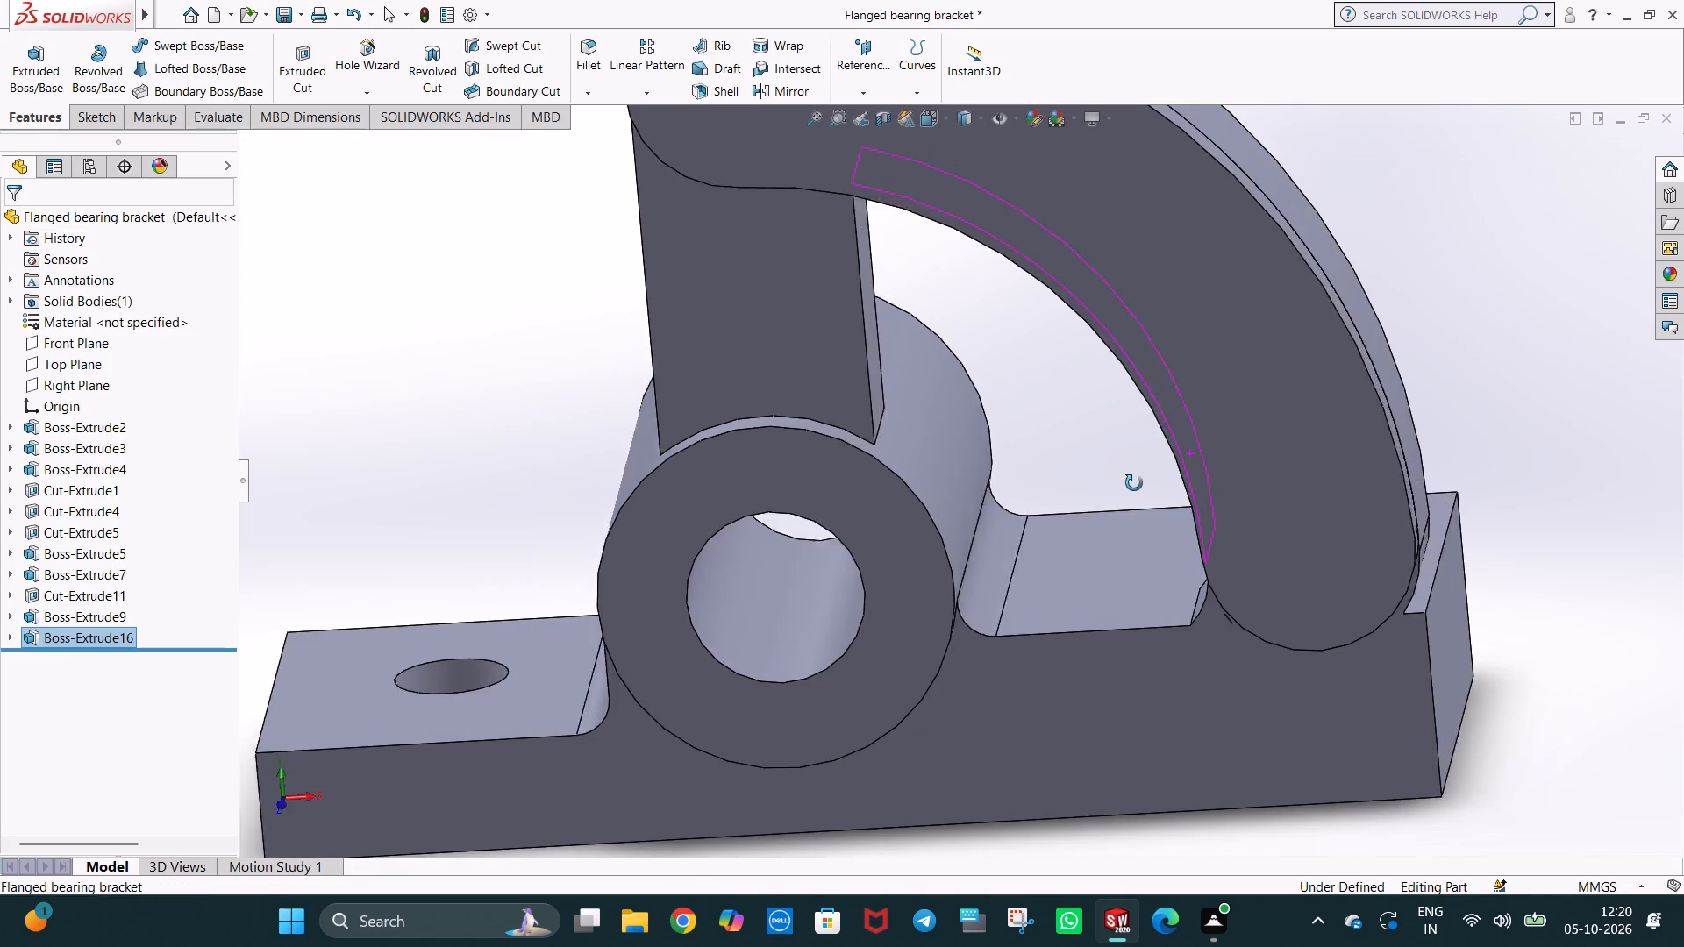
pyautogui.moveTo(1134, 483); pyautogui.dragTo(1102, 495, button='middle')
pyautogui.hotkey('ctrl', '1')
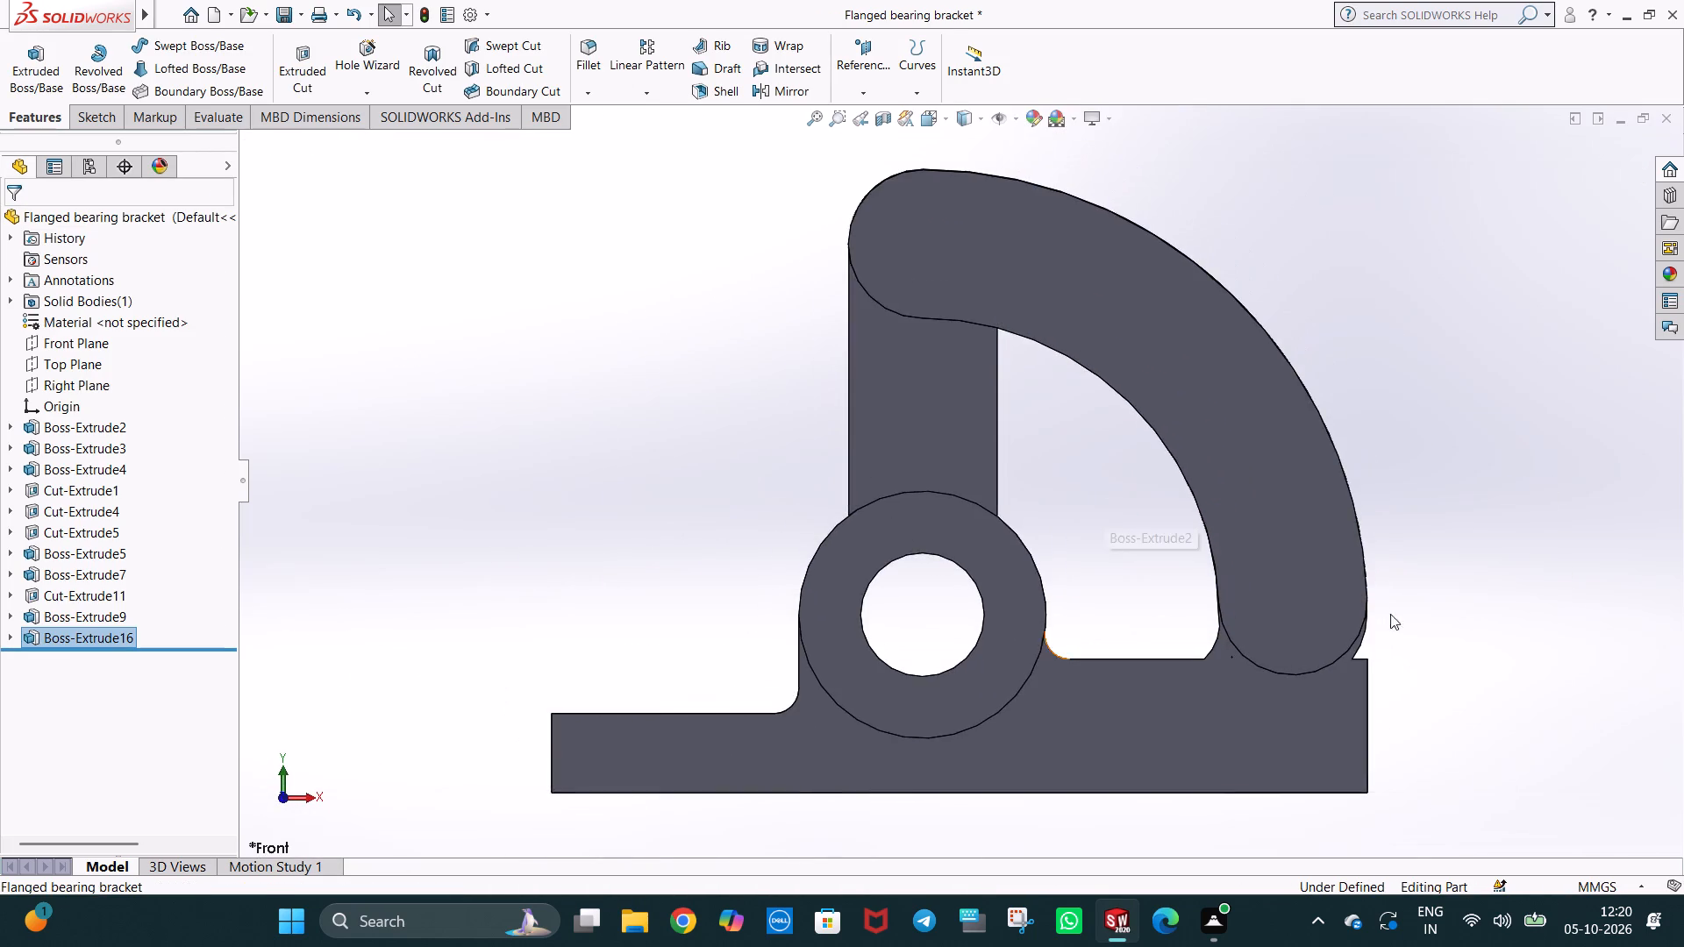
pyautogui.moveTo(1395, 624); pyautogui.dragTo(1501, 758, button='middle')
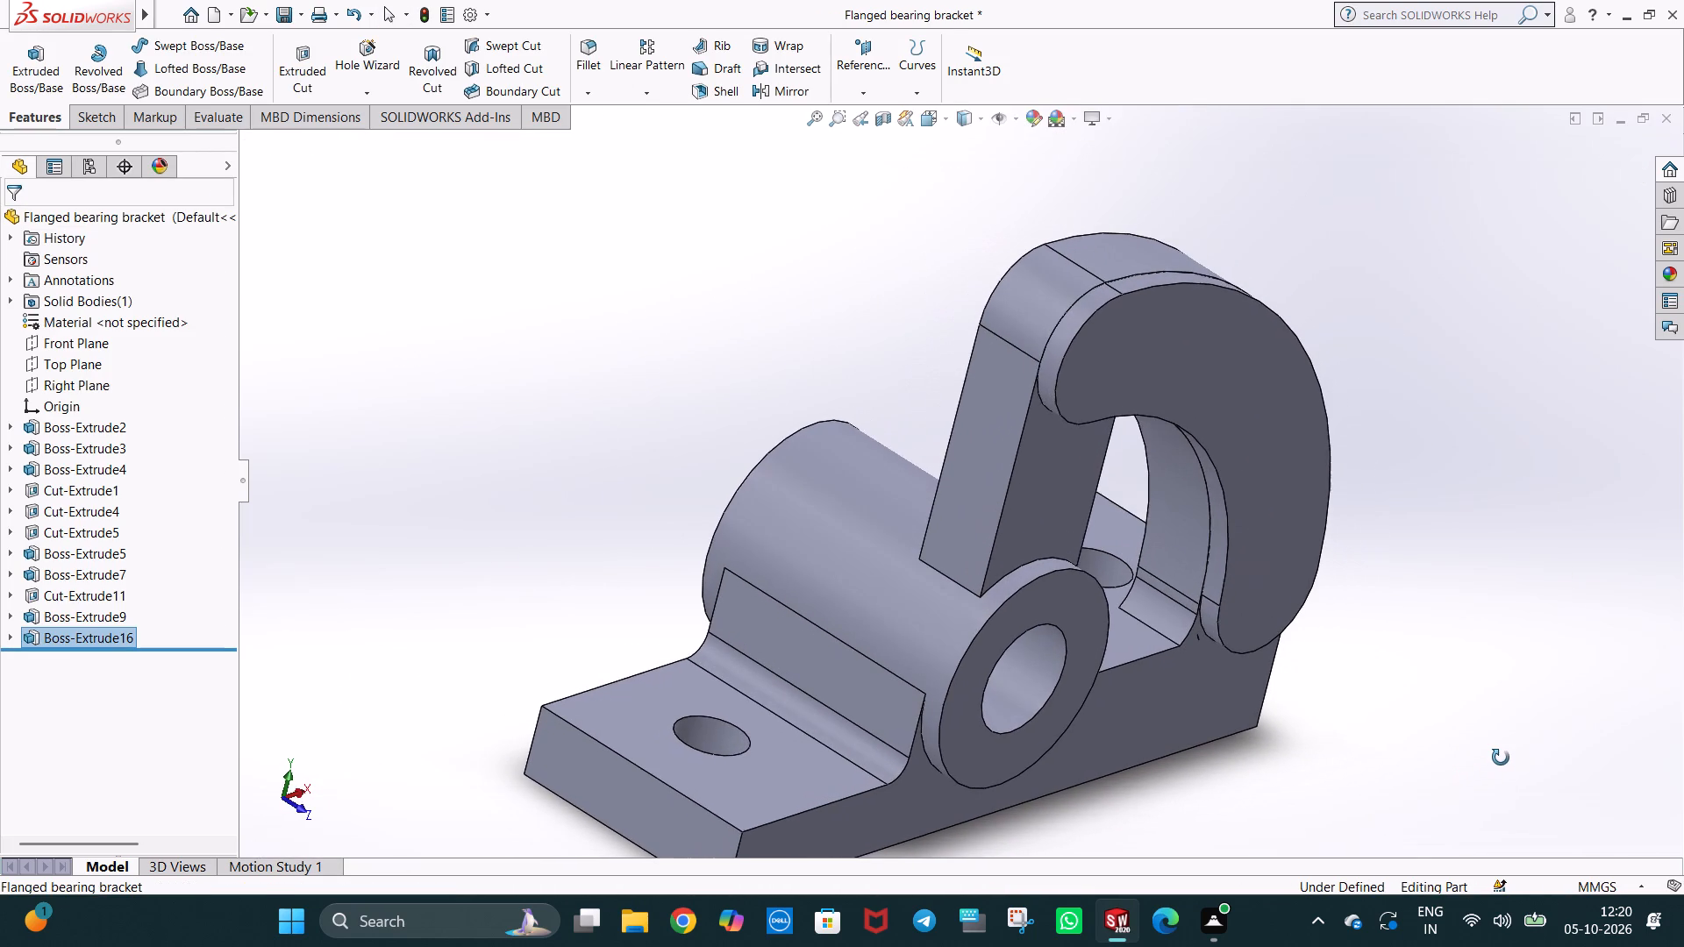
pyautogui.moveTo(1501, 758); pyautogui.dragTo(1288, 727, button='middle')
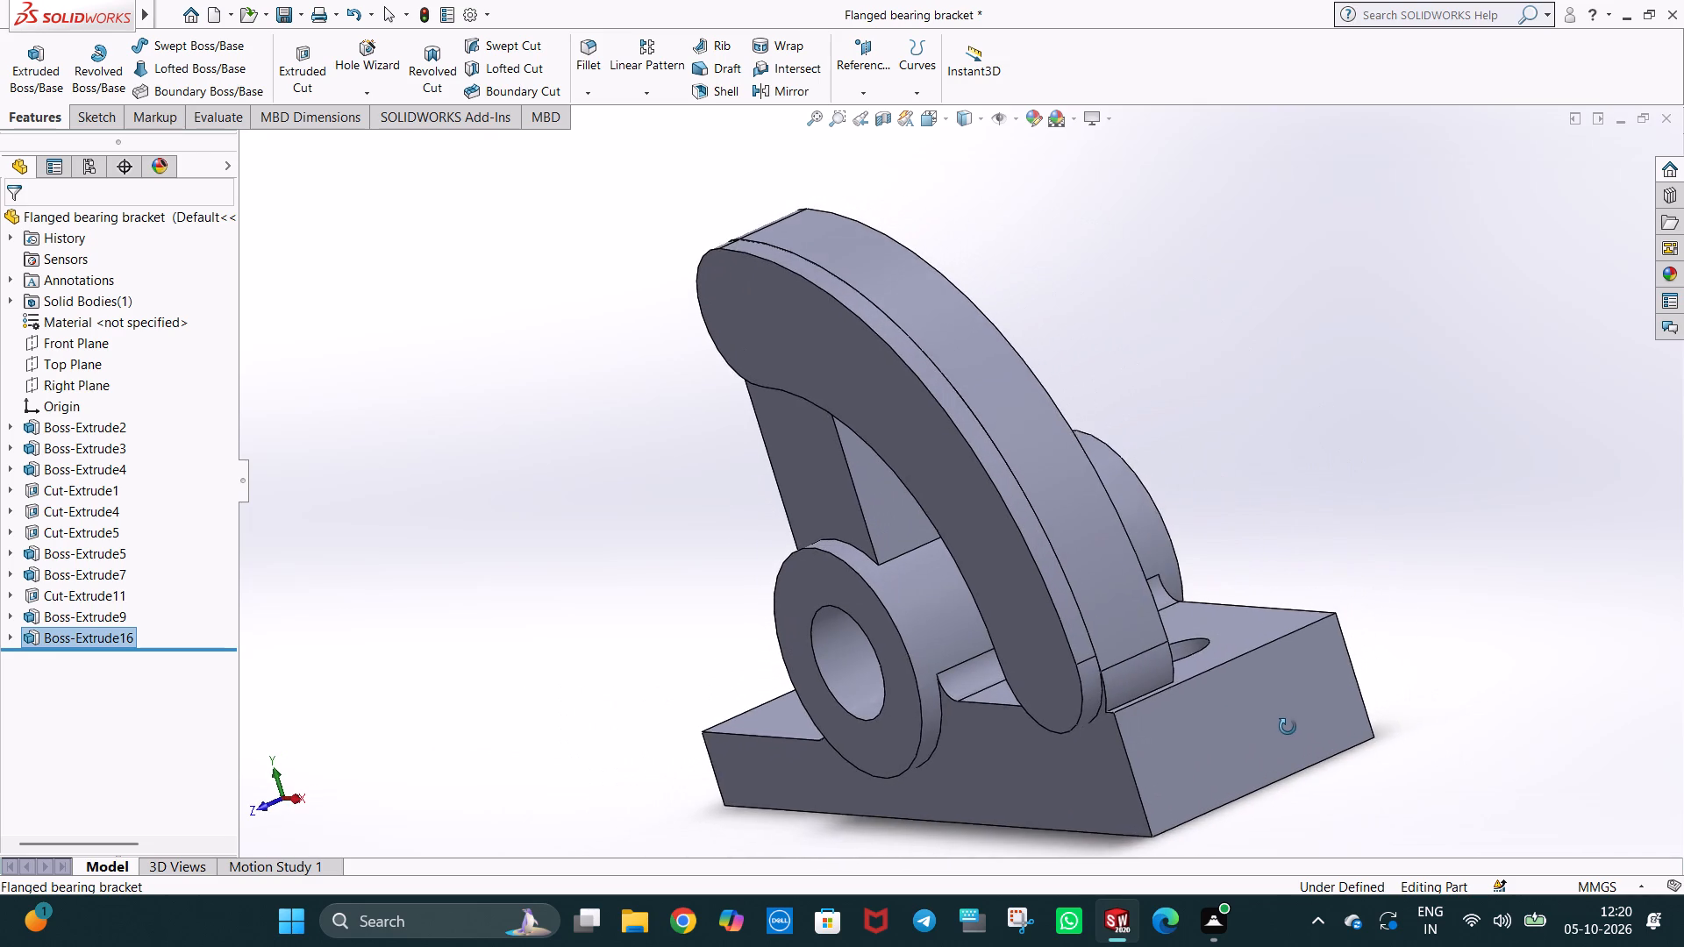
pyautogui.moveTo(1288, 727); pyautogui.dragTo(1295, 722, button='middle')
pyautogui.hotkey('ctrl', '1')
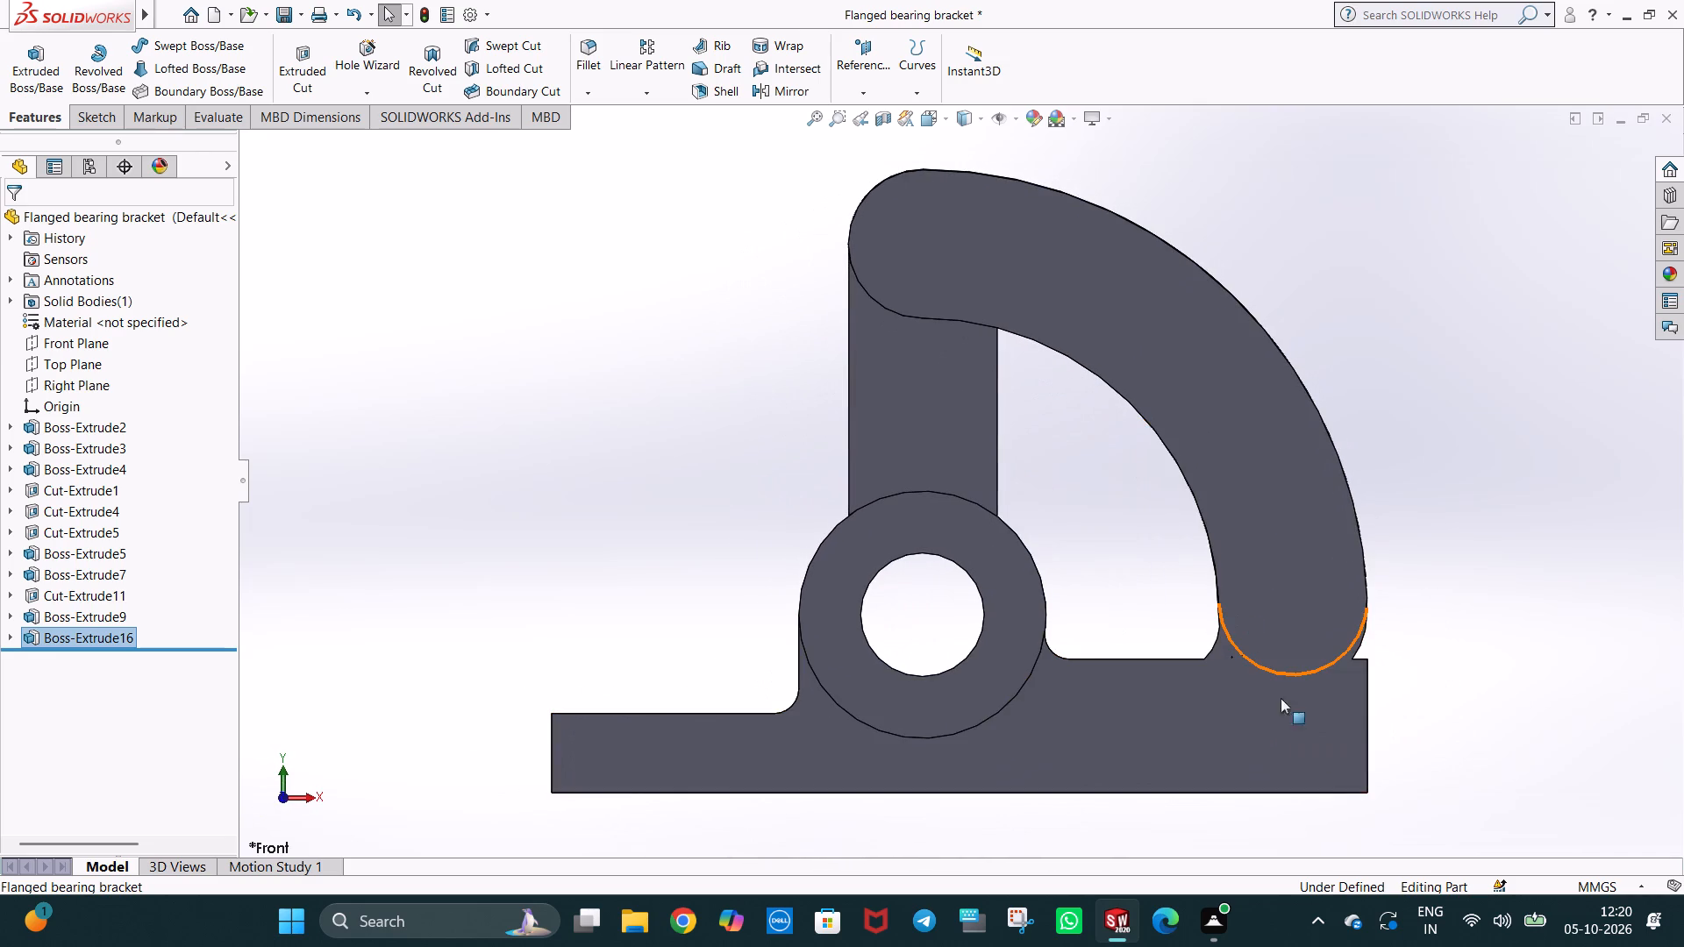
# On the base's front face, sketch a closed outer gap profile with a horizontal line, a near-vertical line about 8.98 mm long and an arc.
pyautogui.rightClick(1282, 736)
pyautogui.click(1327, 509)
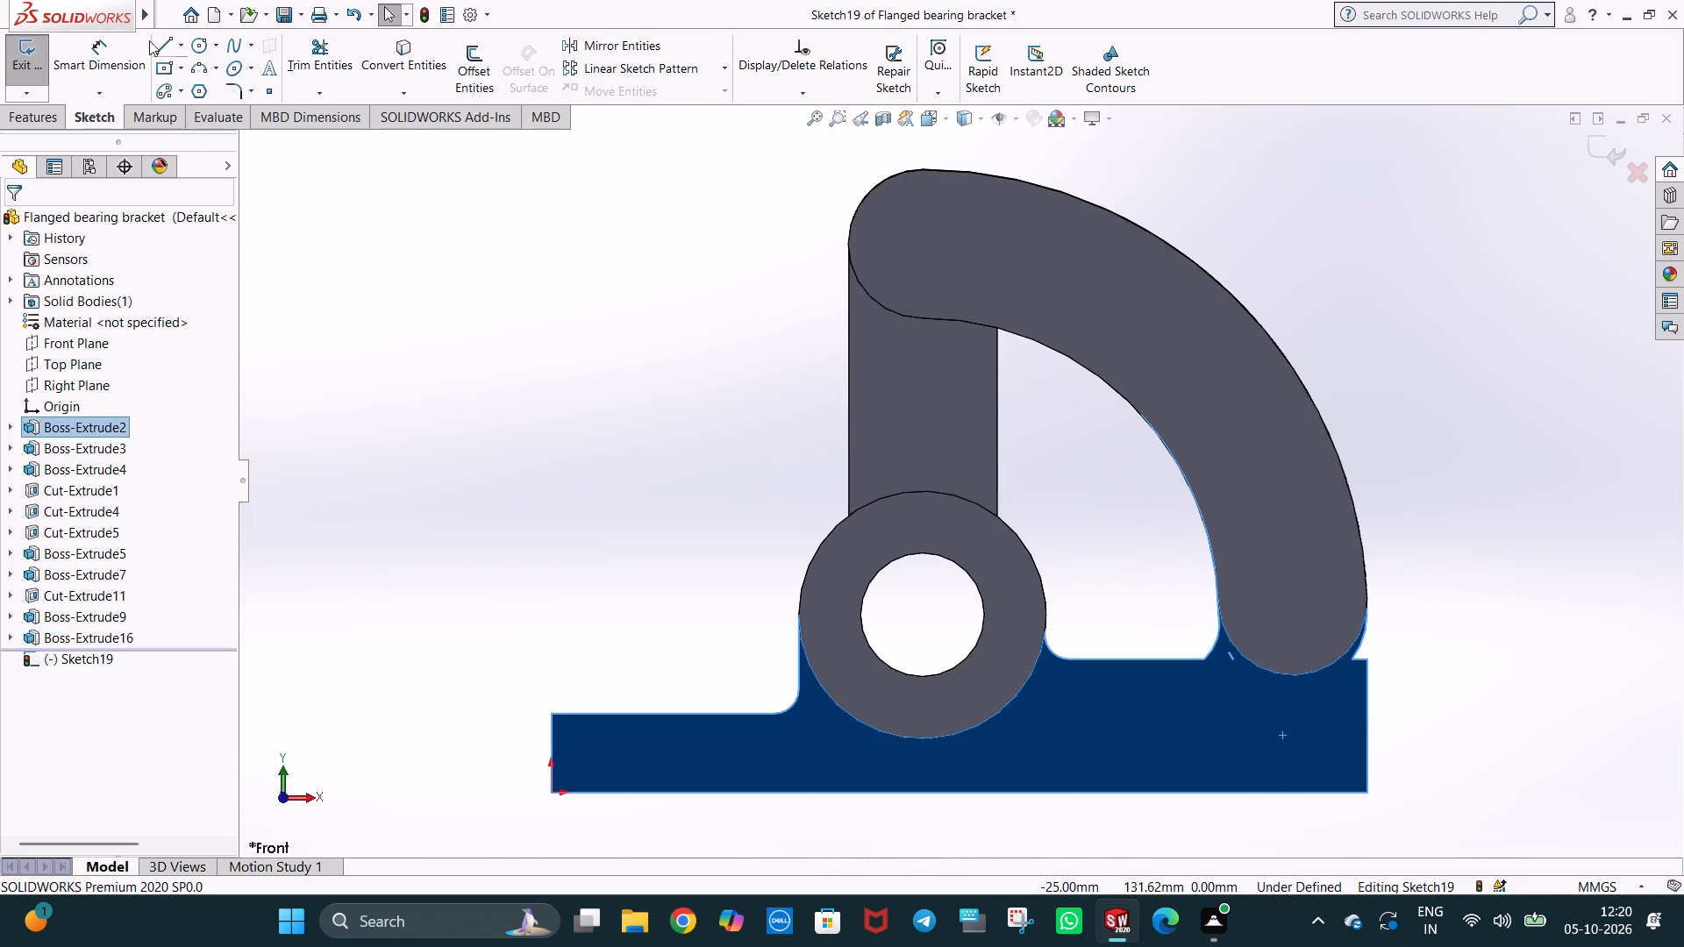
pyautogui.click(491, 192)
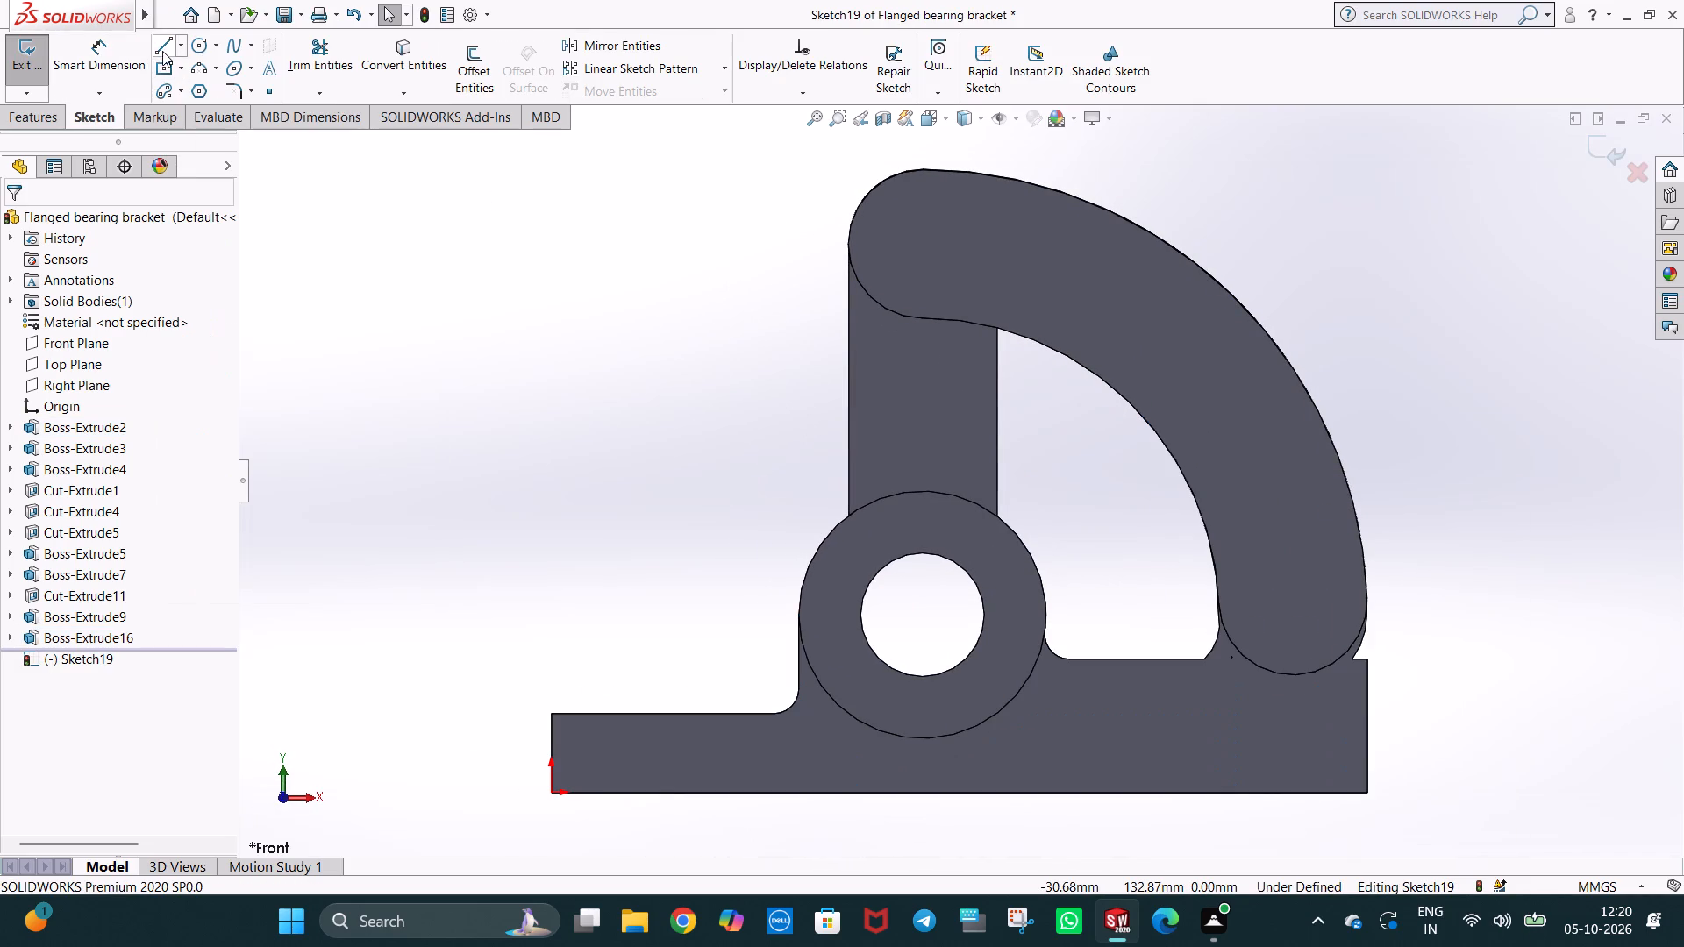
pyautogui.click(162, 51)
pyautogui.click(1355, 659)
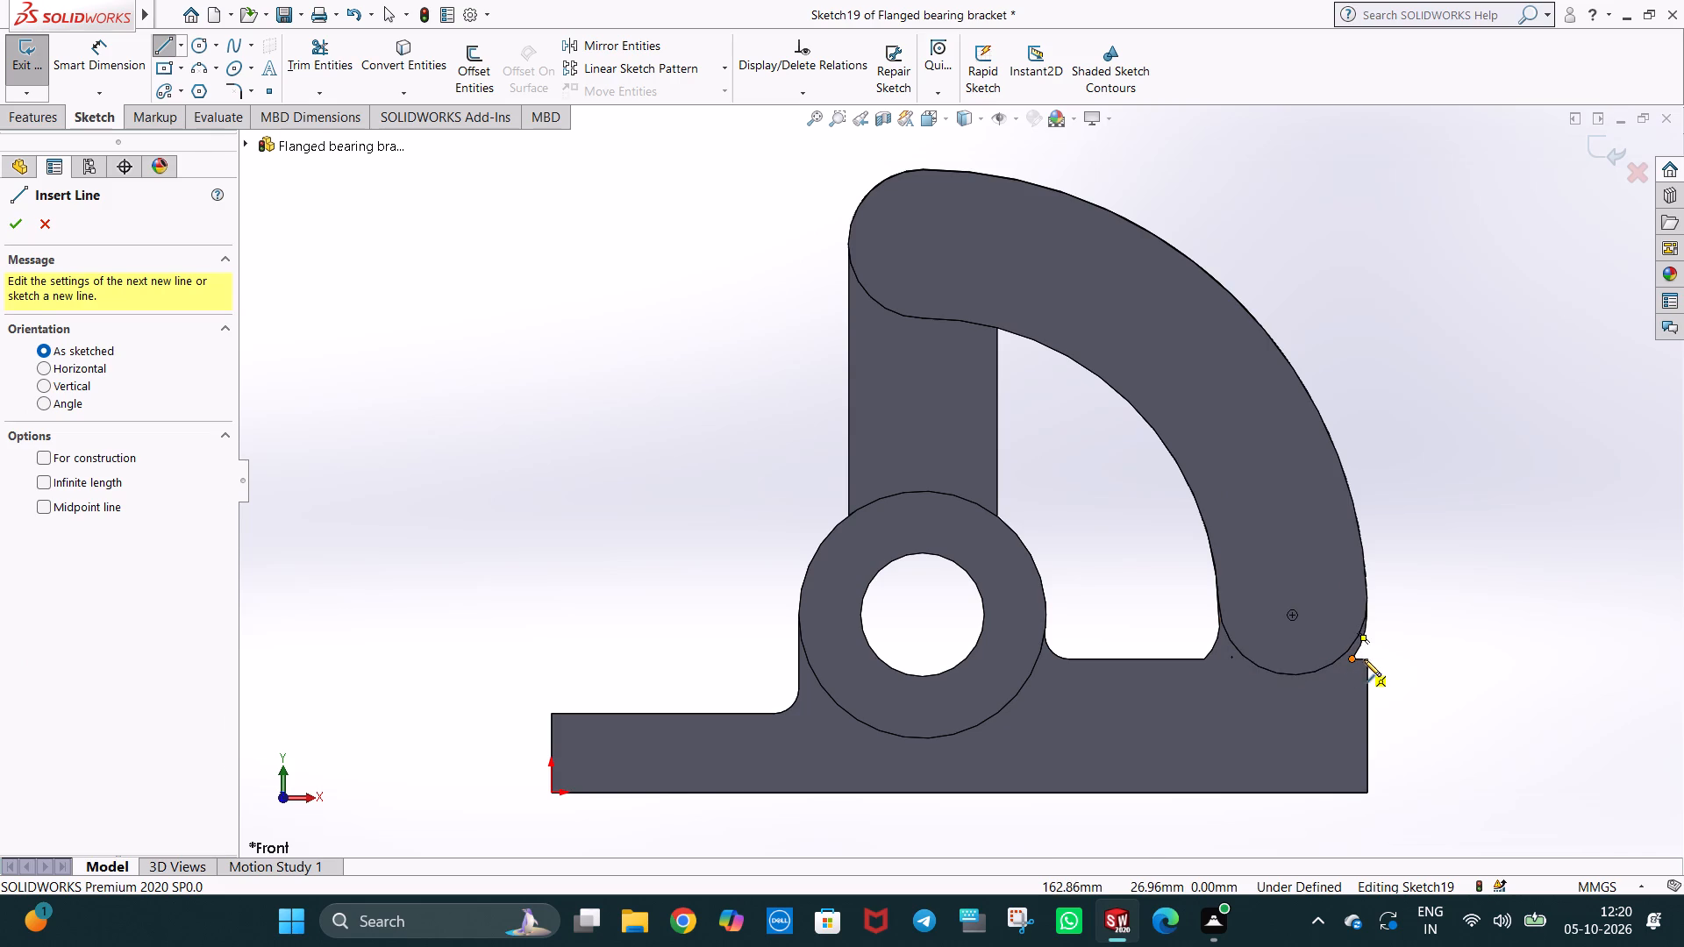
pyautogui.click(1369, 659)
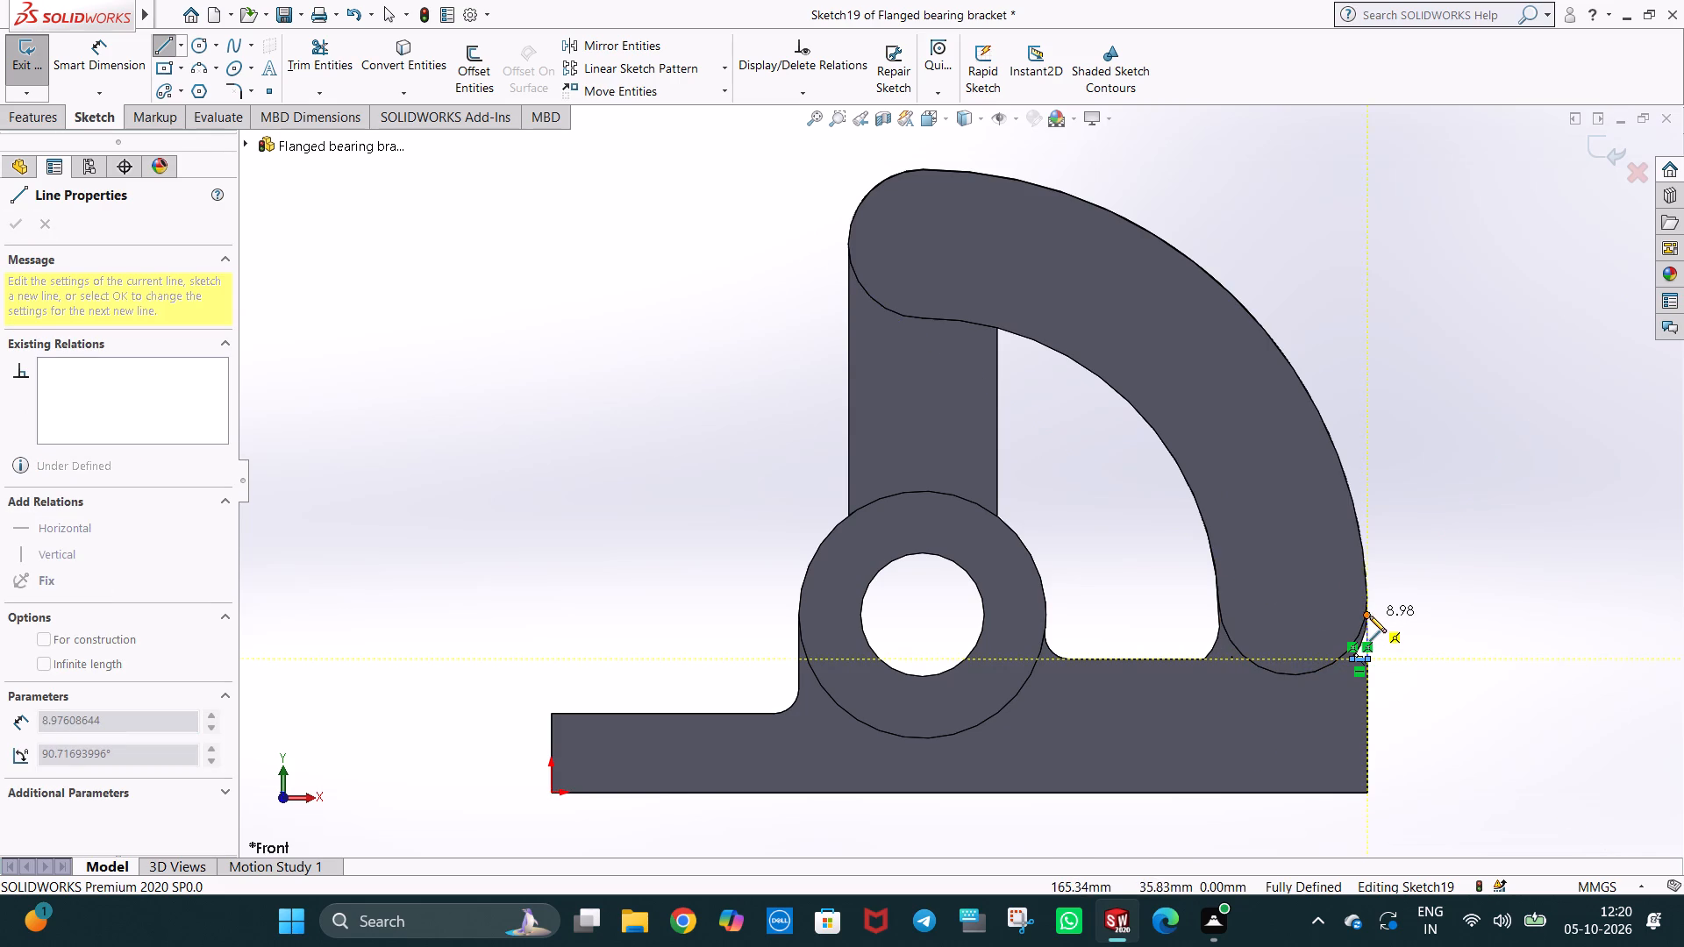
pyautogui.click(1369, 616)
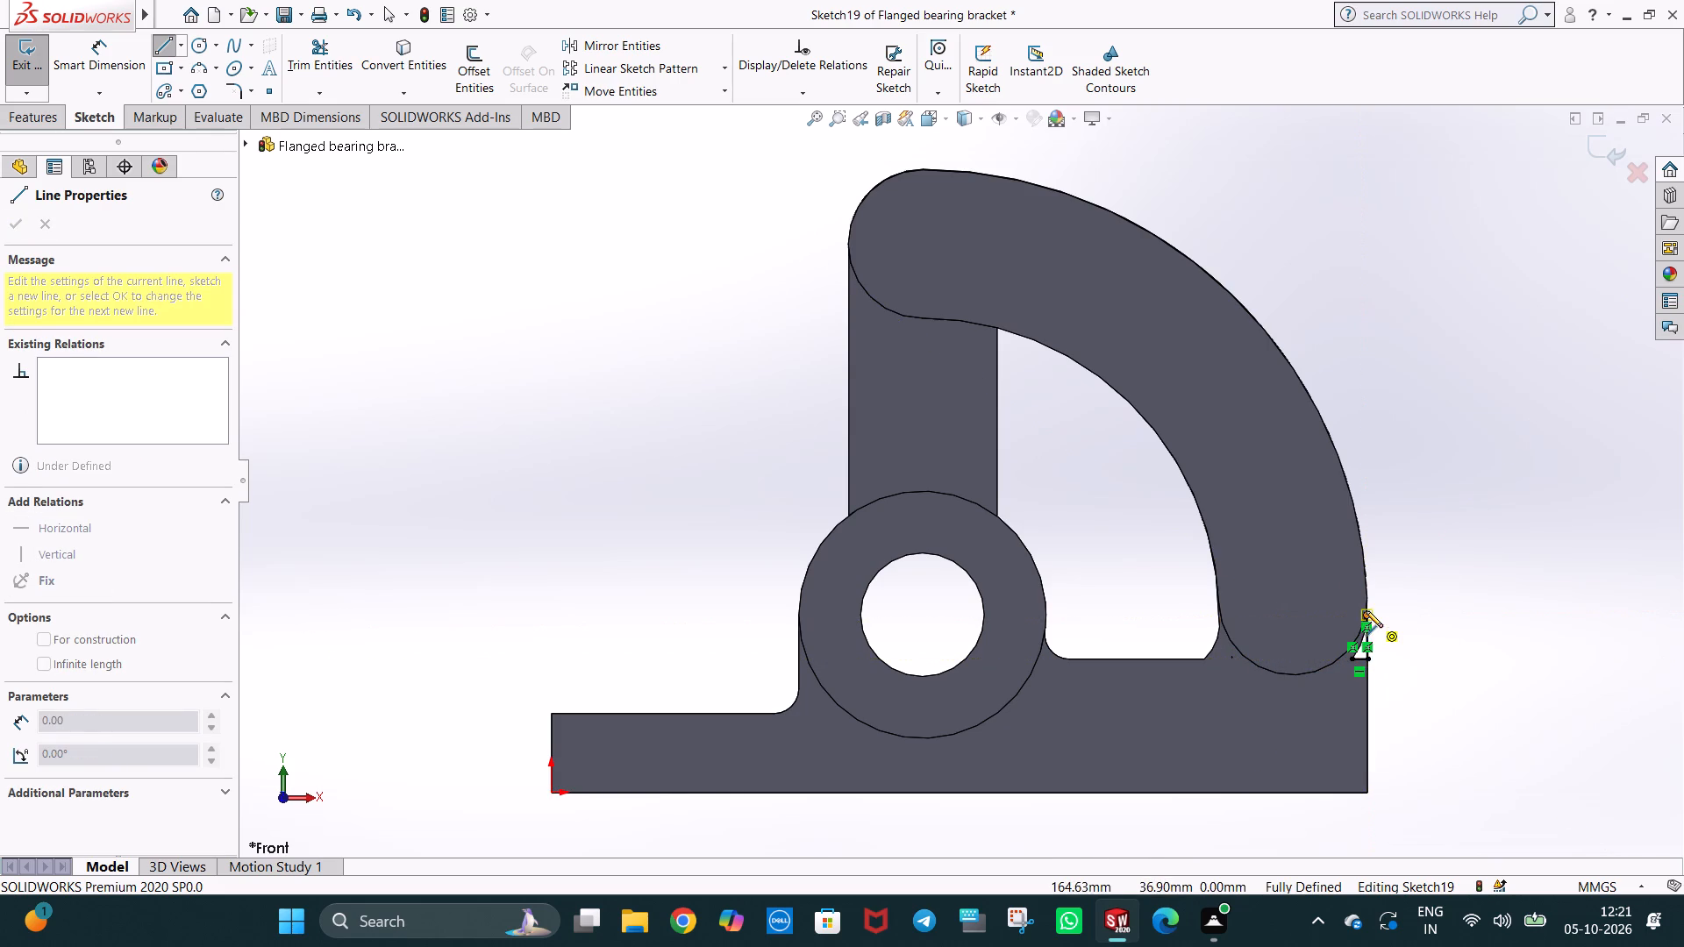
pyautogui.click(1349, 658)
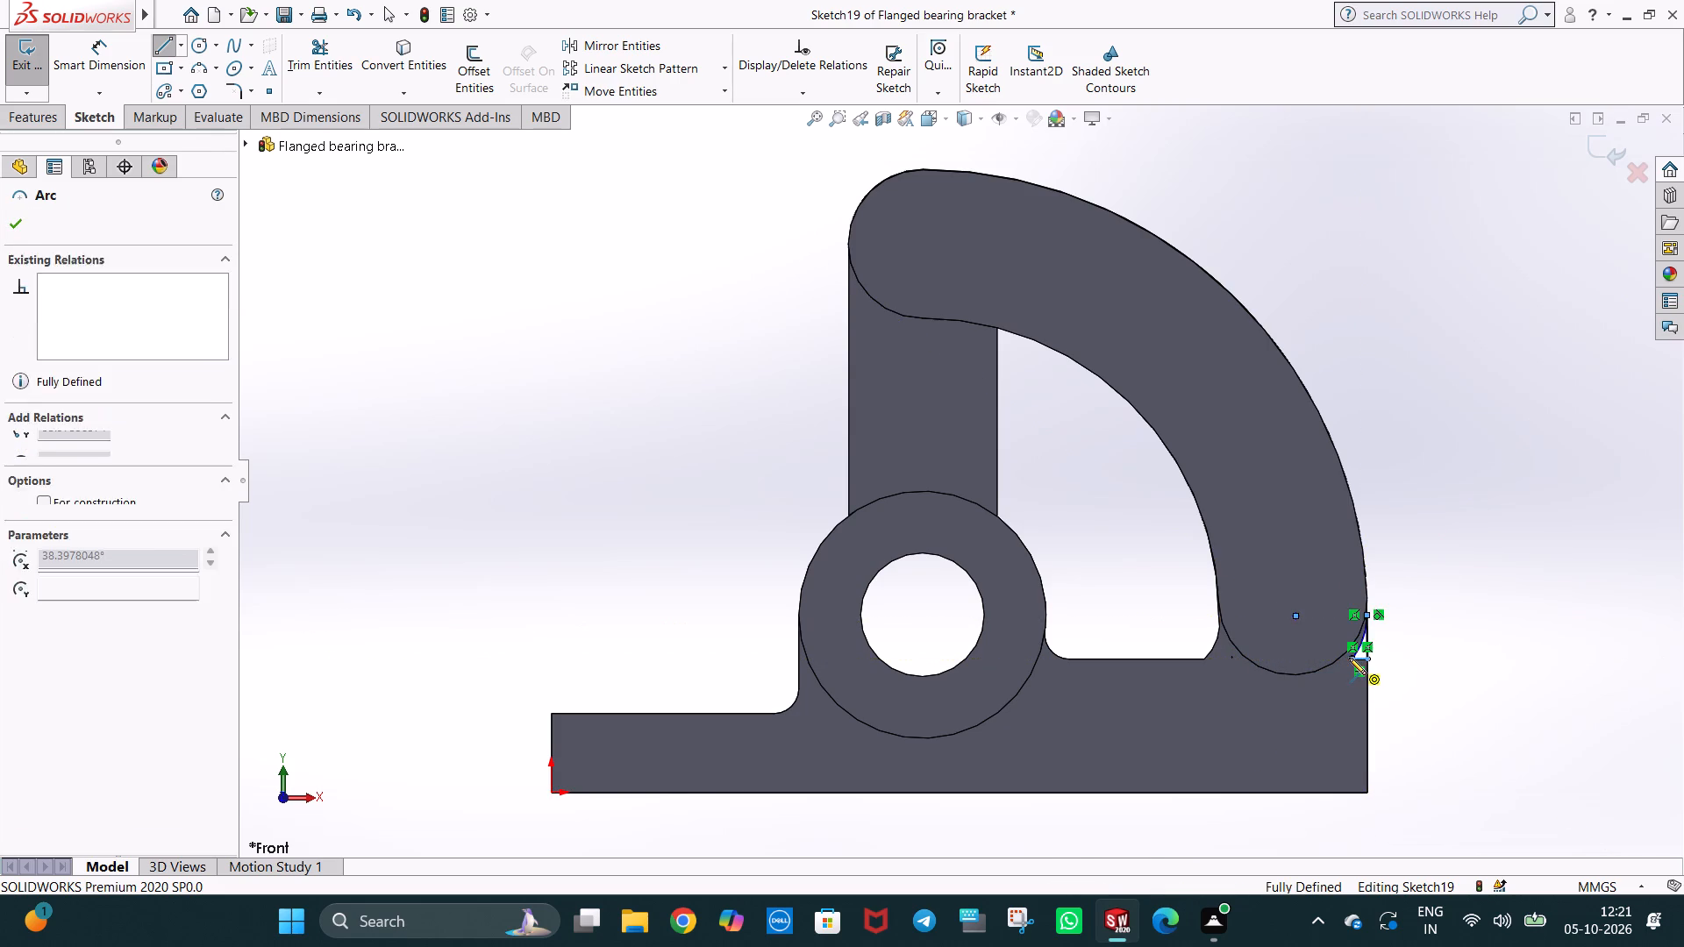
pyautogui.press('Escape')
pyautogui.press('Escape')
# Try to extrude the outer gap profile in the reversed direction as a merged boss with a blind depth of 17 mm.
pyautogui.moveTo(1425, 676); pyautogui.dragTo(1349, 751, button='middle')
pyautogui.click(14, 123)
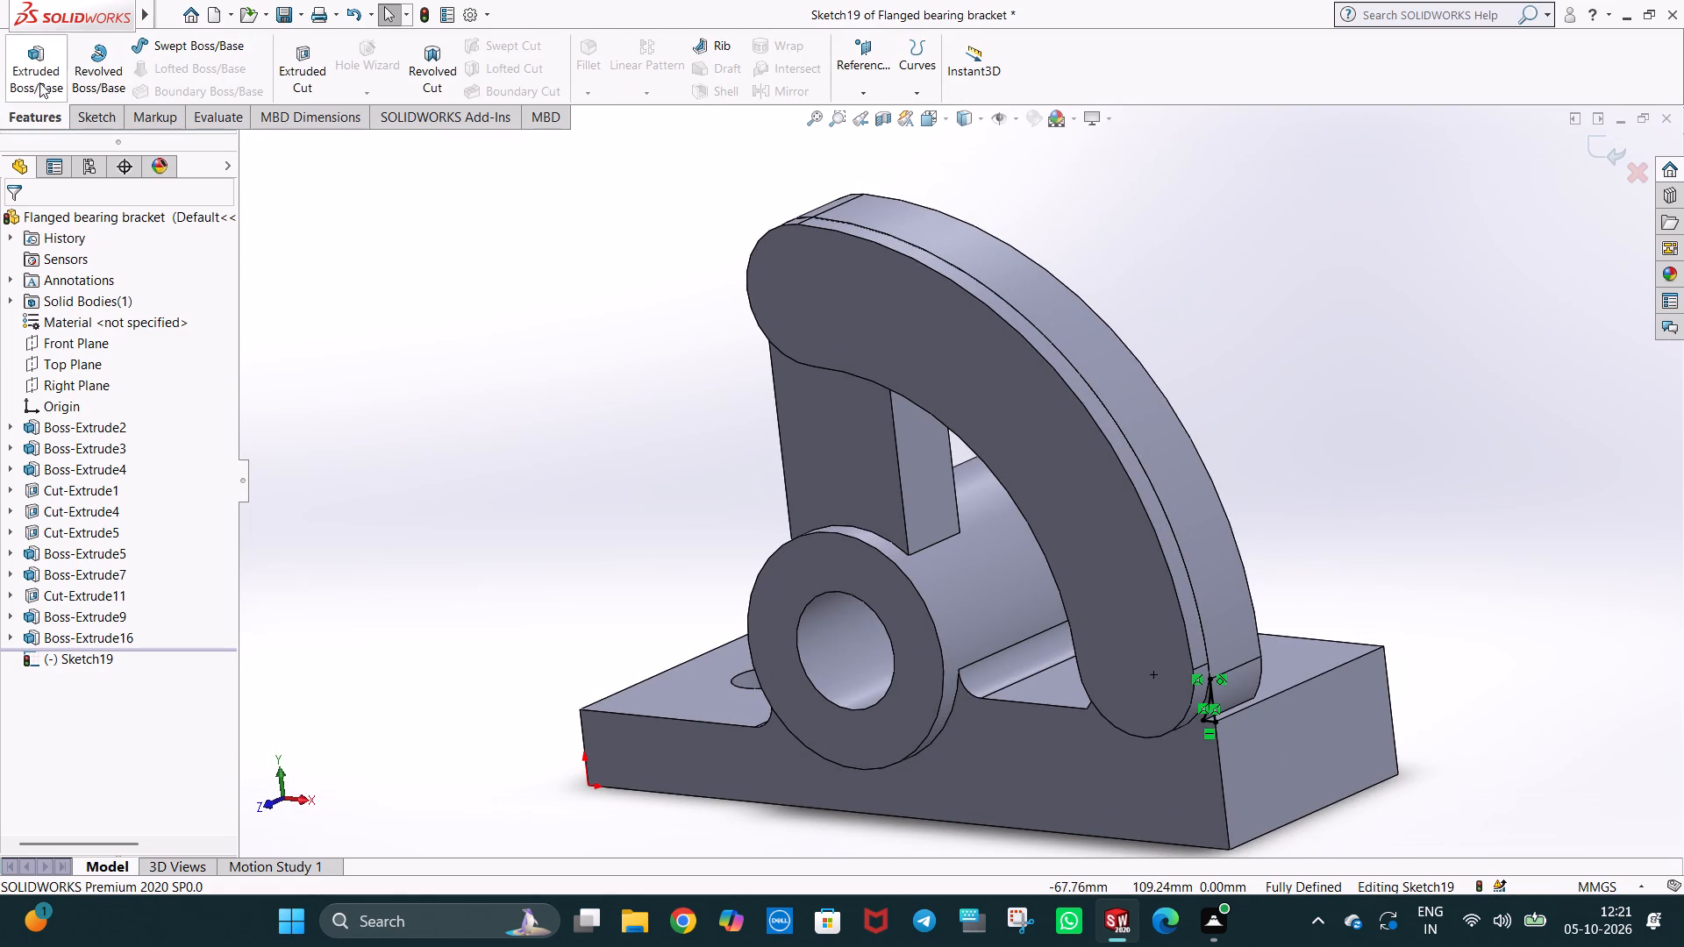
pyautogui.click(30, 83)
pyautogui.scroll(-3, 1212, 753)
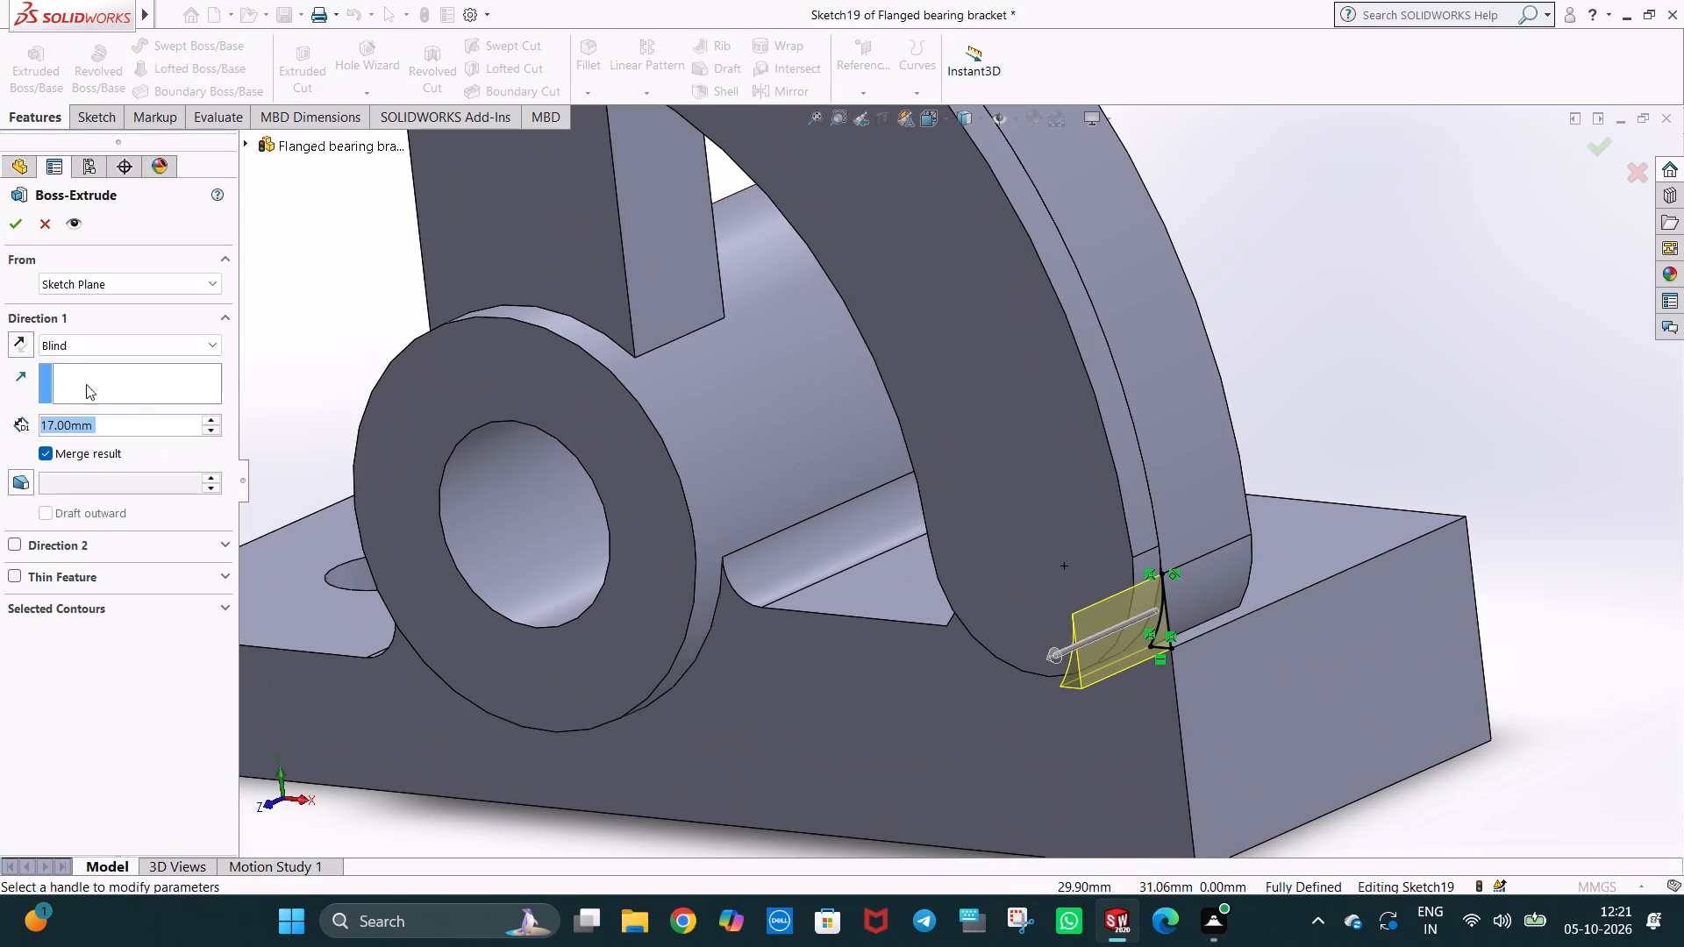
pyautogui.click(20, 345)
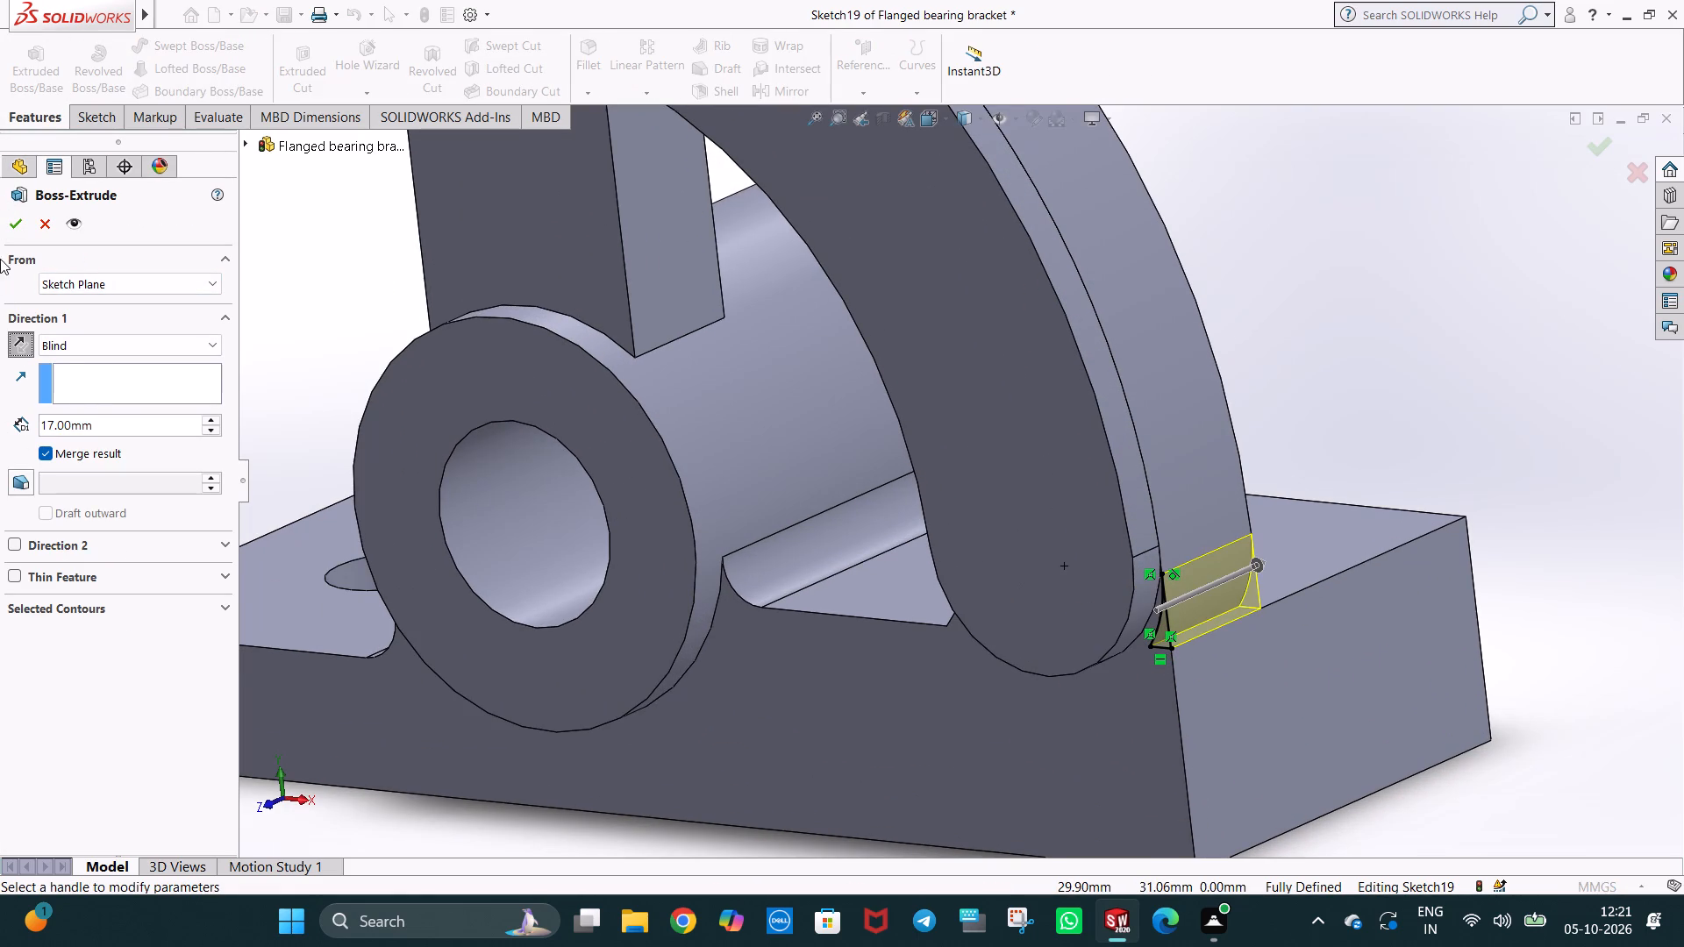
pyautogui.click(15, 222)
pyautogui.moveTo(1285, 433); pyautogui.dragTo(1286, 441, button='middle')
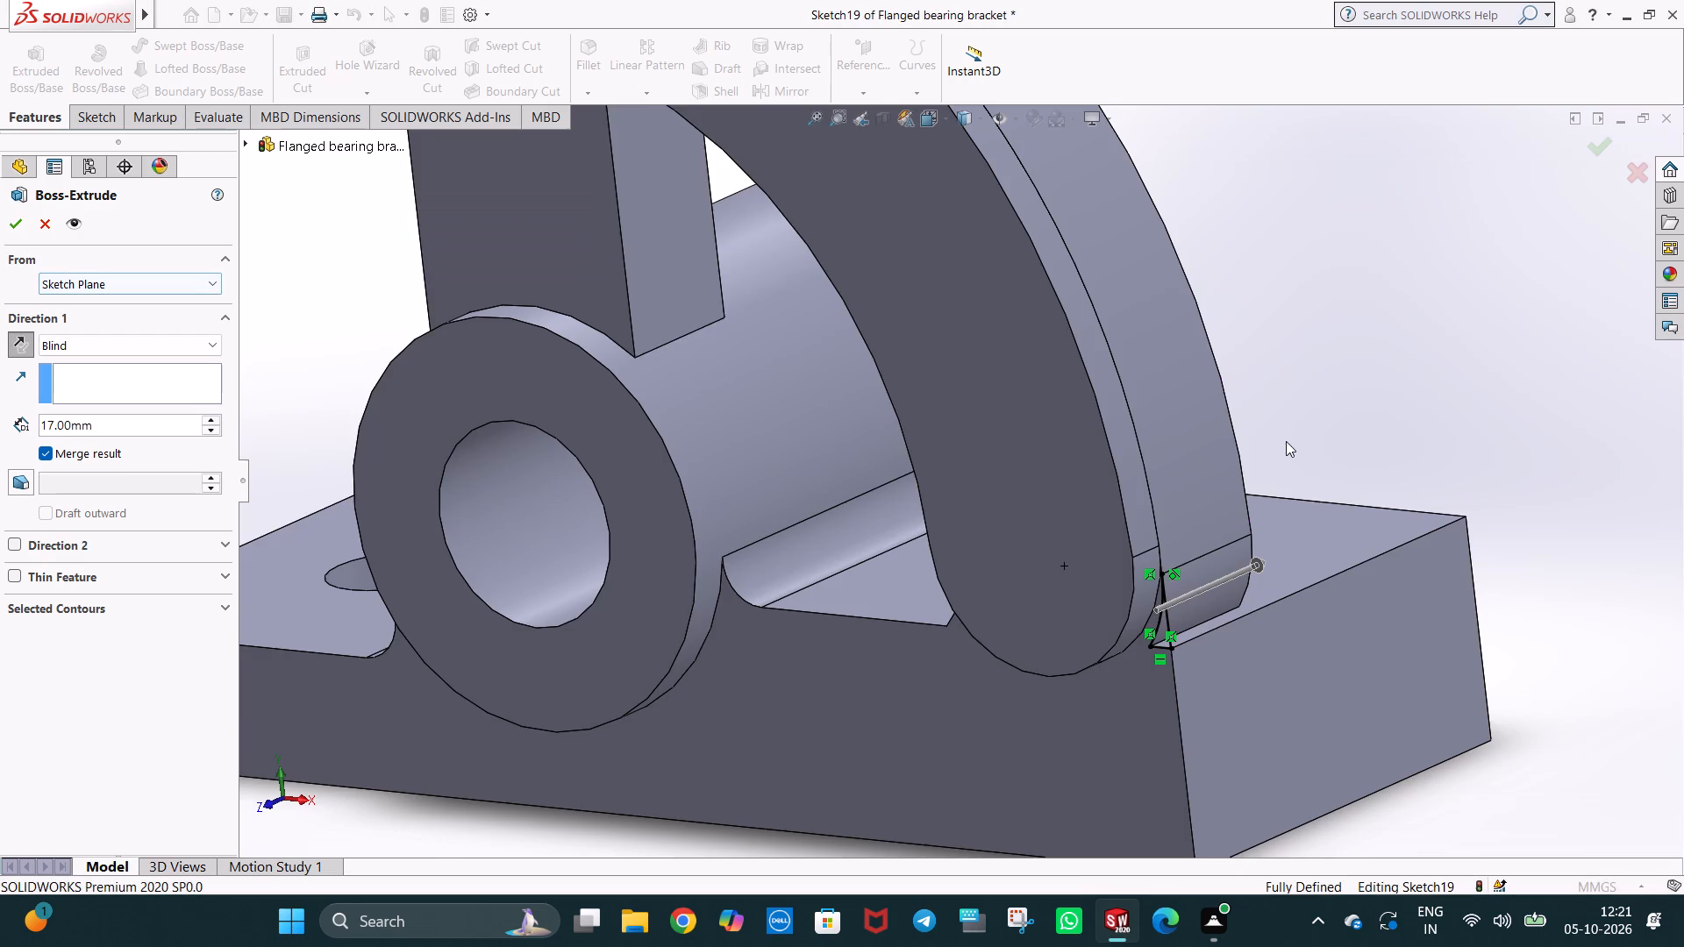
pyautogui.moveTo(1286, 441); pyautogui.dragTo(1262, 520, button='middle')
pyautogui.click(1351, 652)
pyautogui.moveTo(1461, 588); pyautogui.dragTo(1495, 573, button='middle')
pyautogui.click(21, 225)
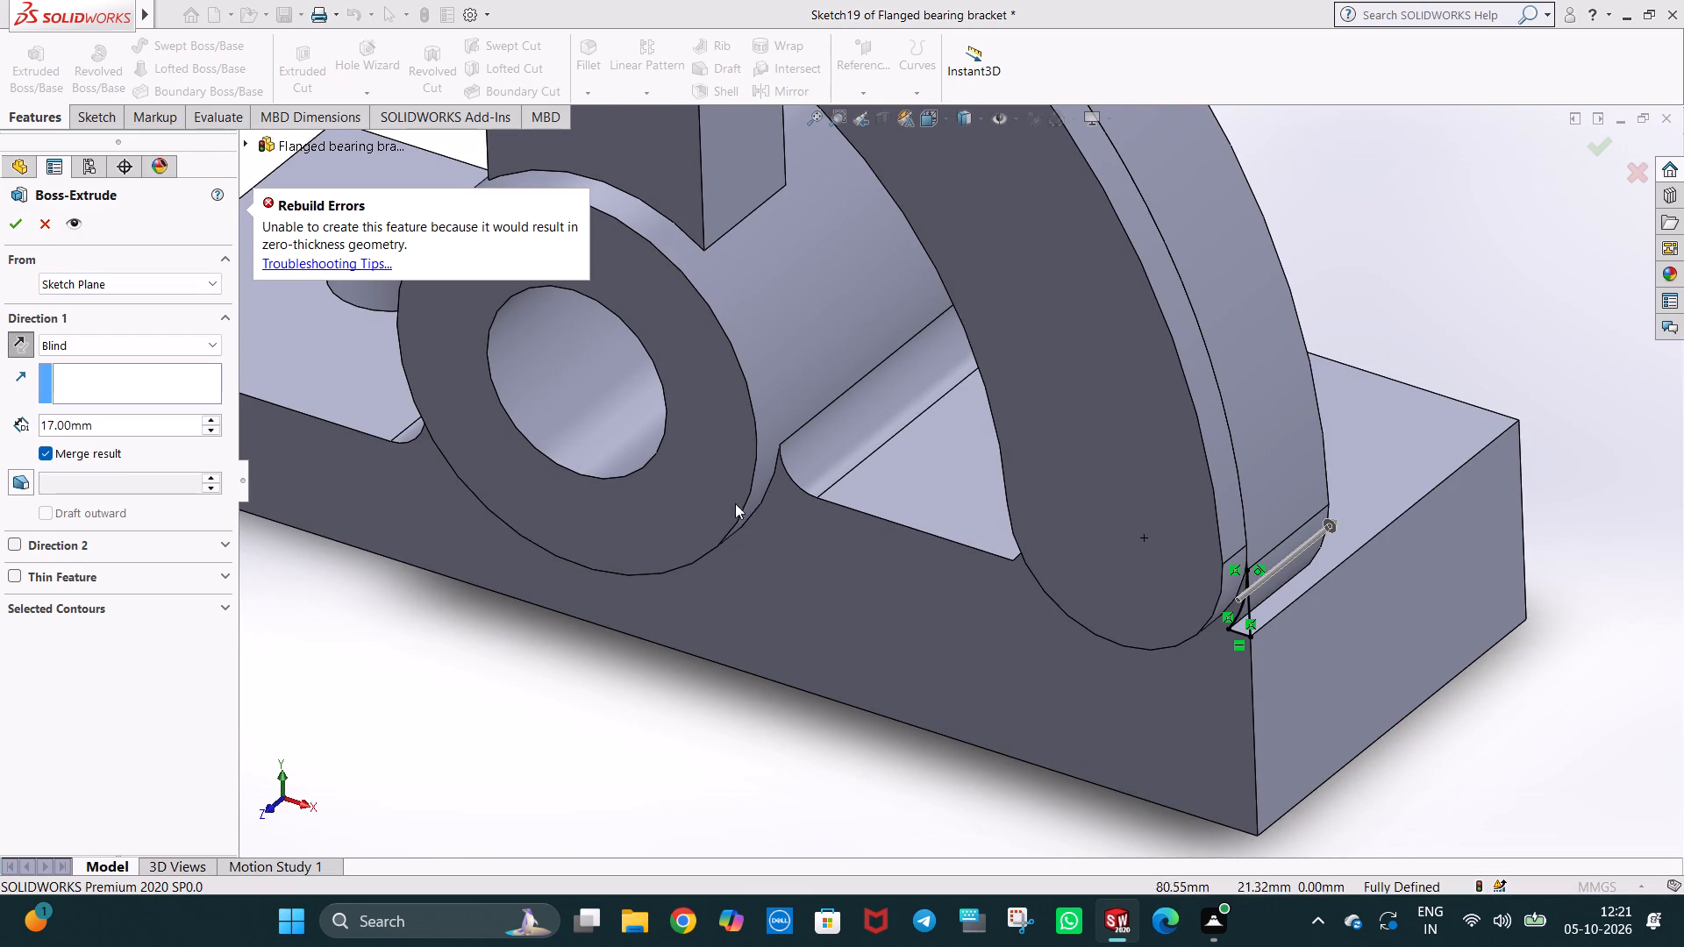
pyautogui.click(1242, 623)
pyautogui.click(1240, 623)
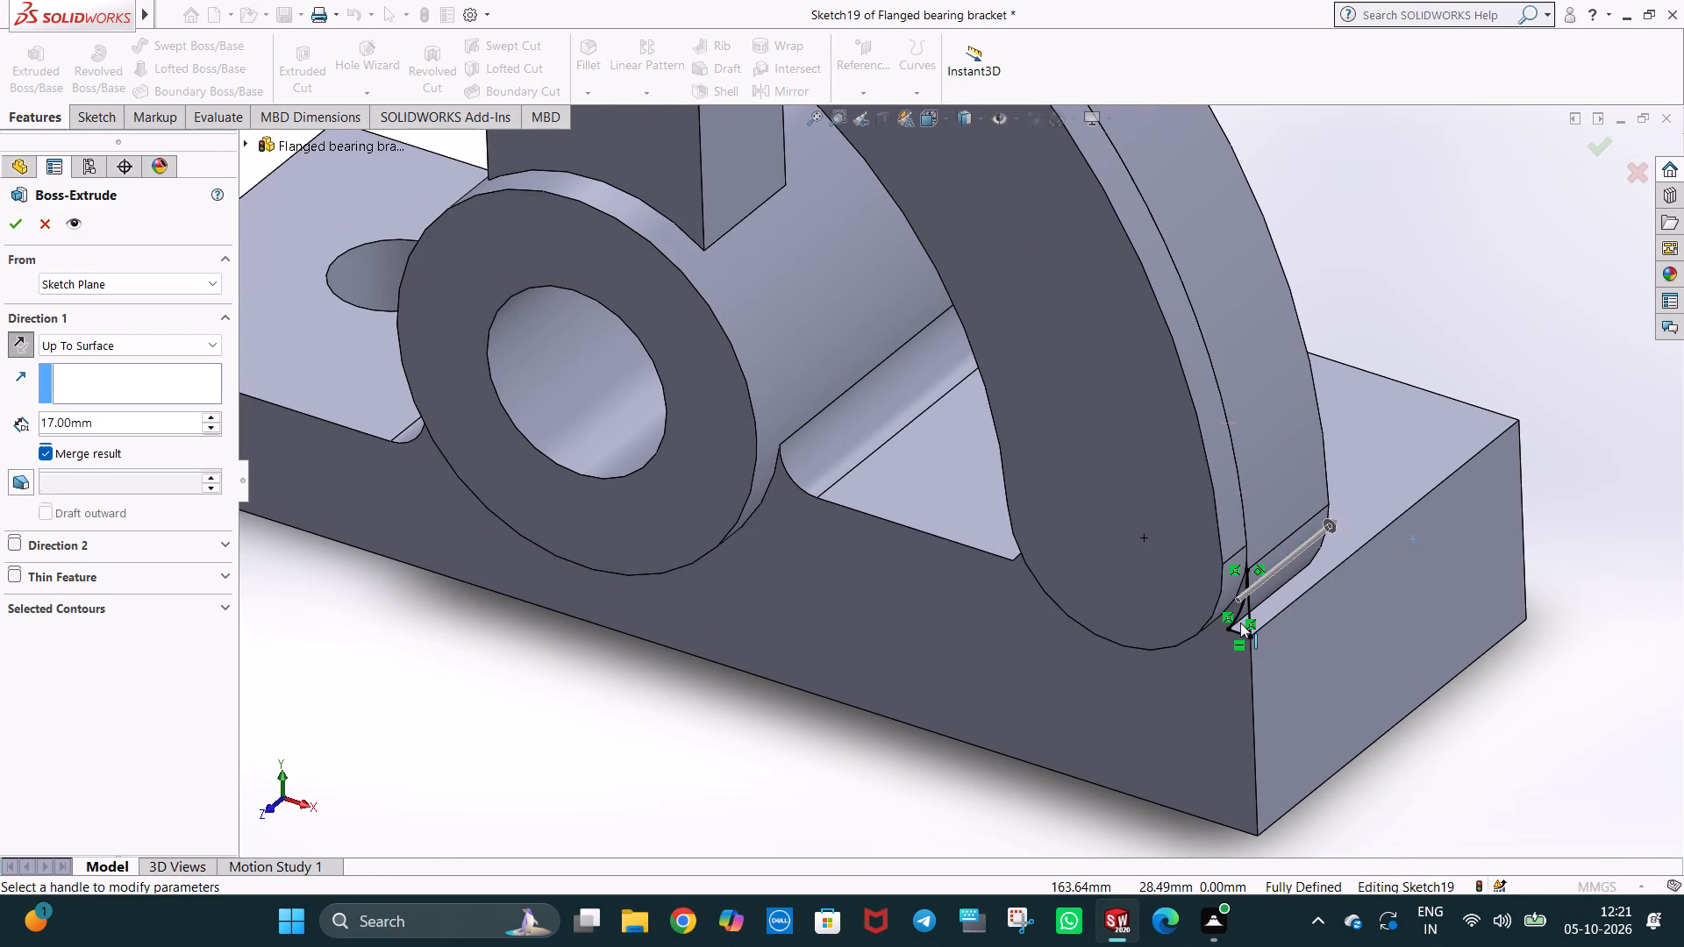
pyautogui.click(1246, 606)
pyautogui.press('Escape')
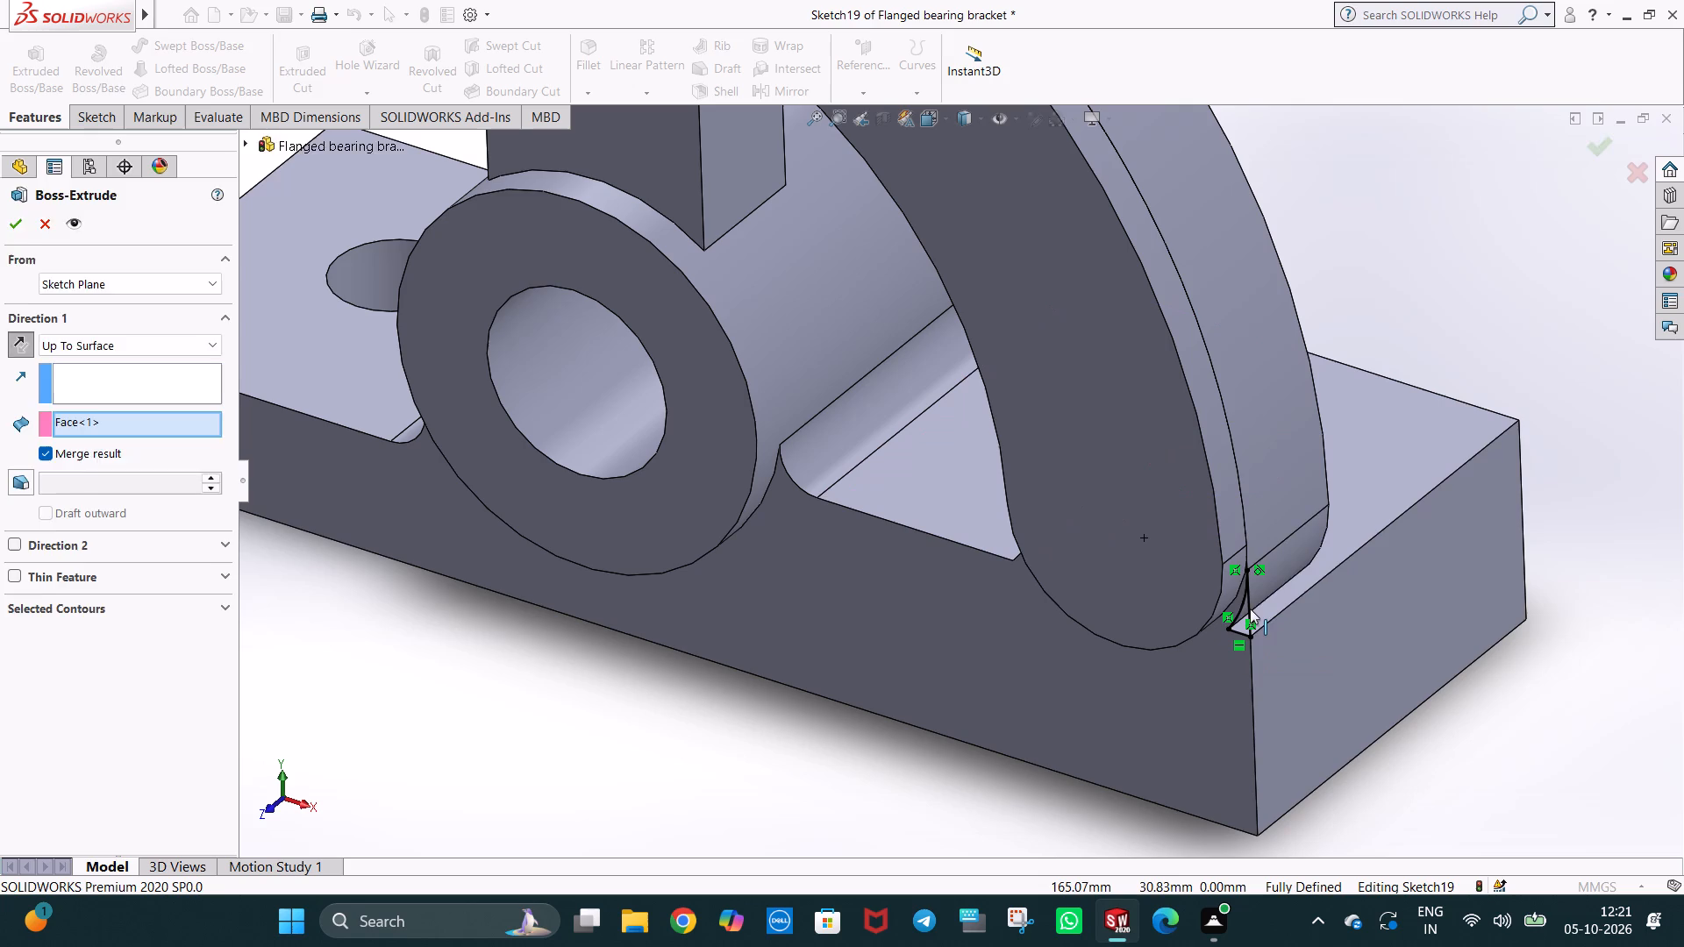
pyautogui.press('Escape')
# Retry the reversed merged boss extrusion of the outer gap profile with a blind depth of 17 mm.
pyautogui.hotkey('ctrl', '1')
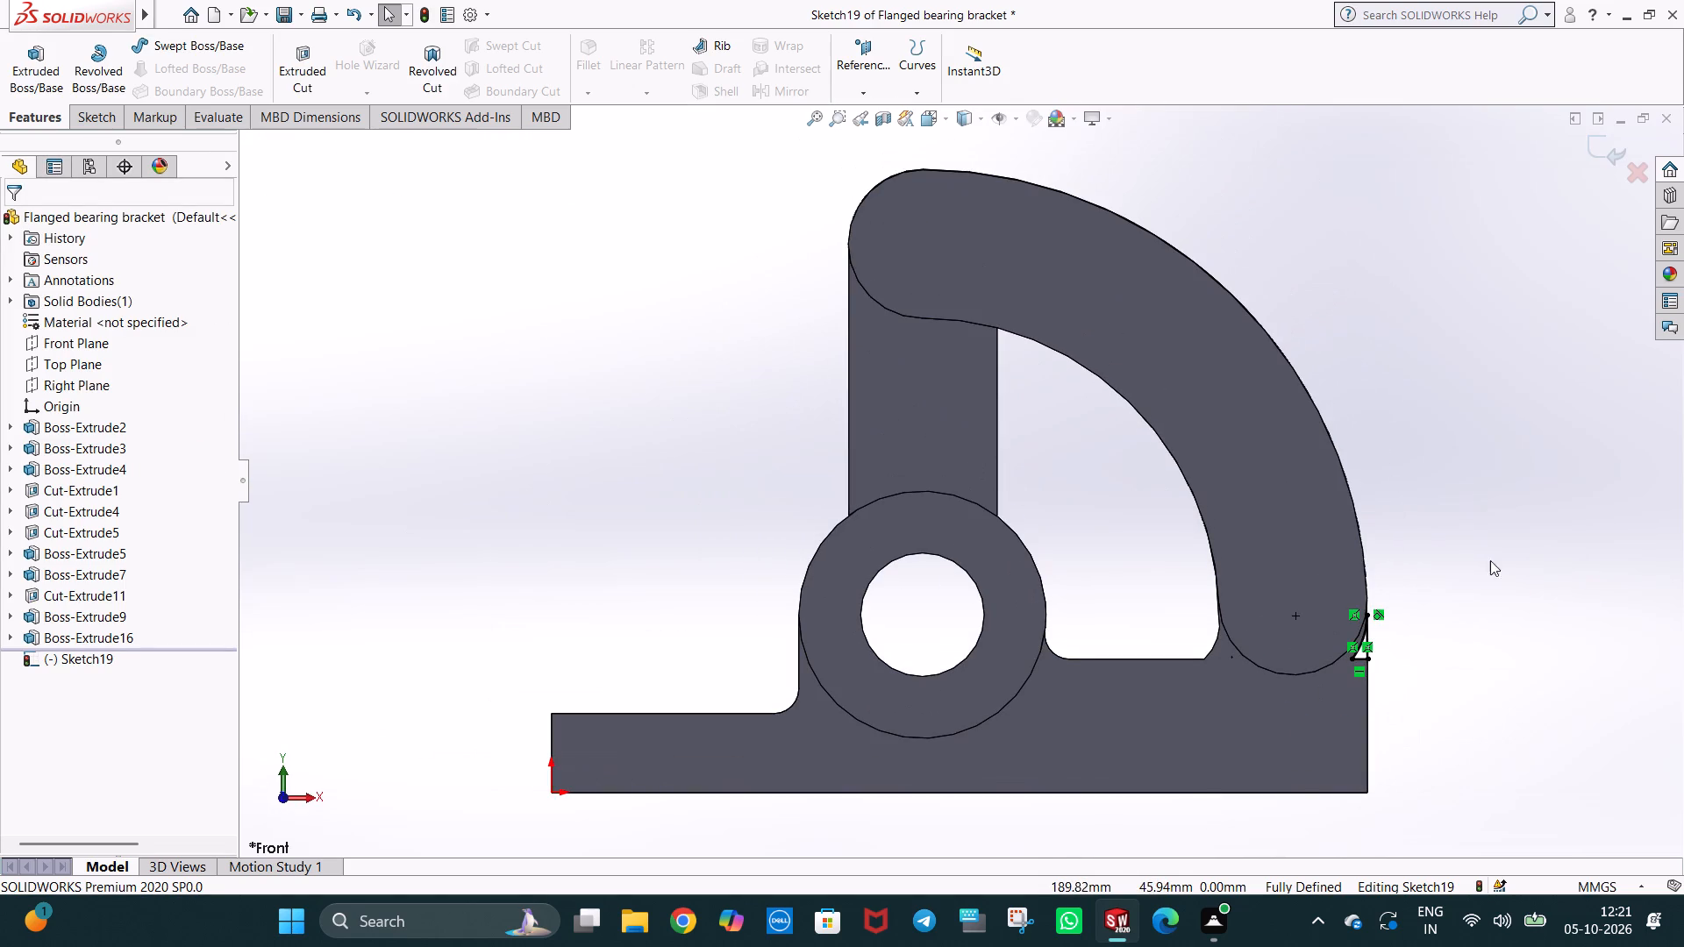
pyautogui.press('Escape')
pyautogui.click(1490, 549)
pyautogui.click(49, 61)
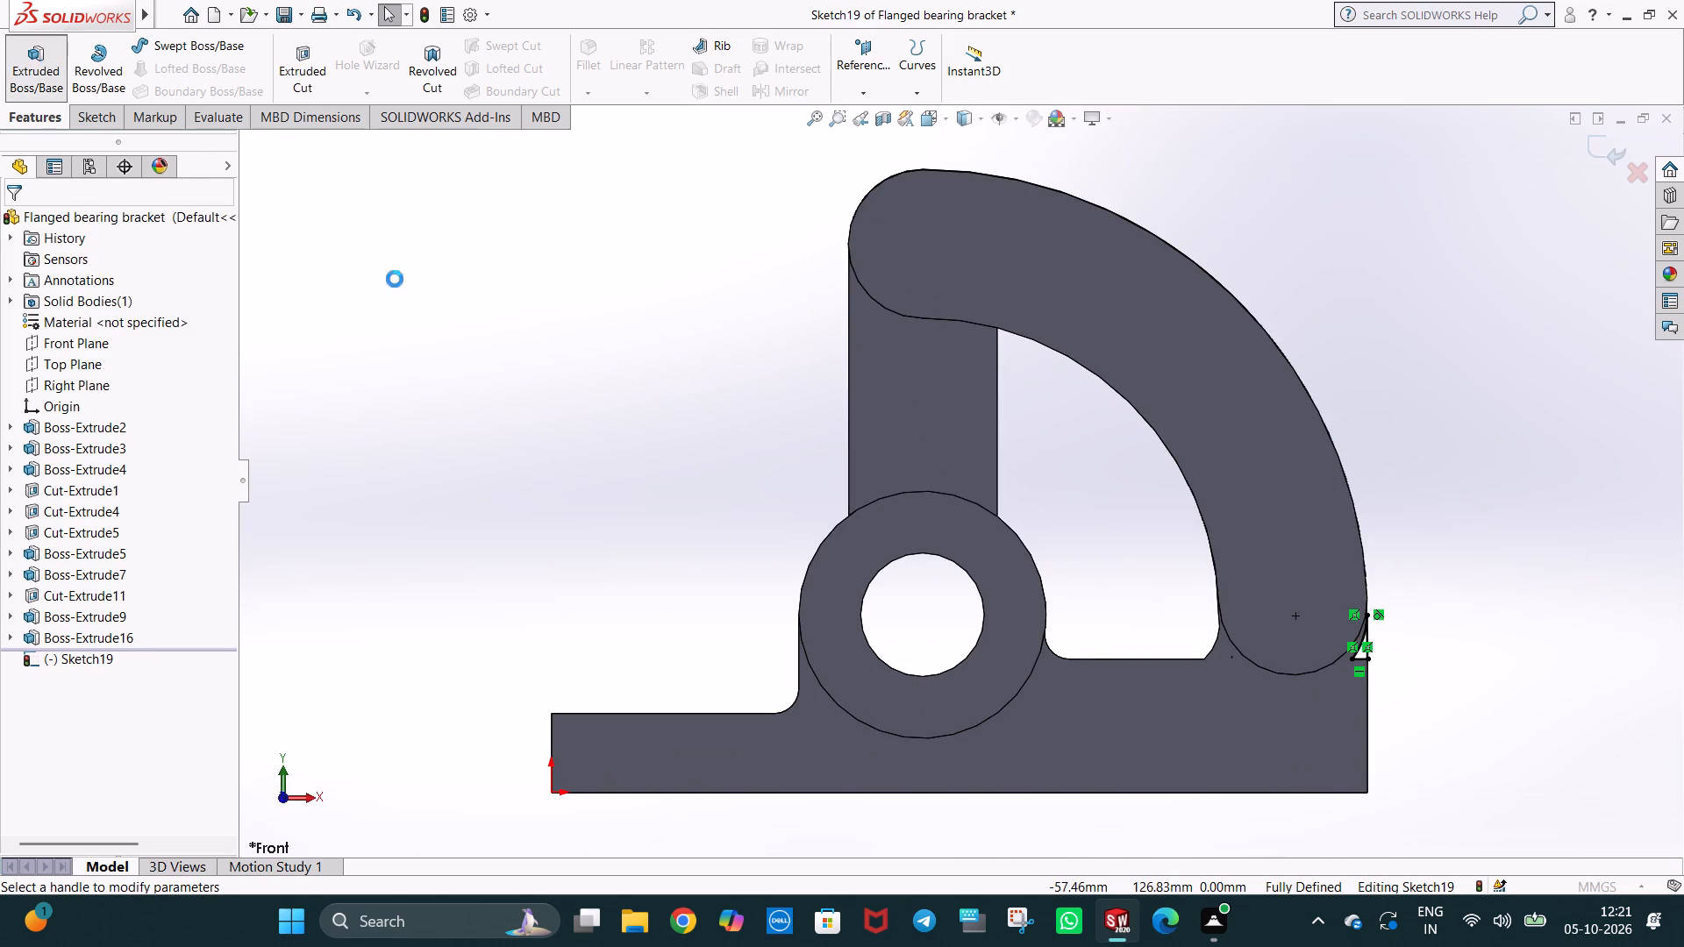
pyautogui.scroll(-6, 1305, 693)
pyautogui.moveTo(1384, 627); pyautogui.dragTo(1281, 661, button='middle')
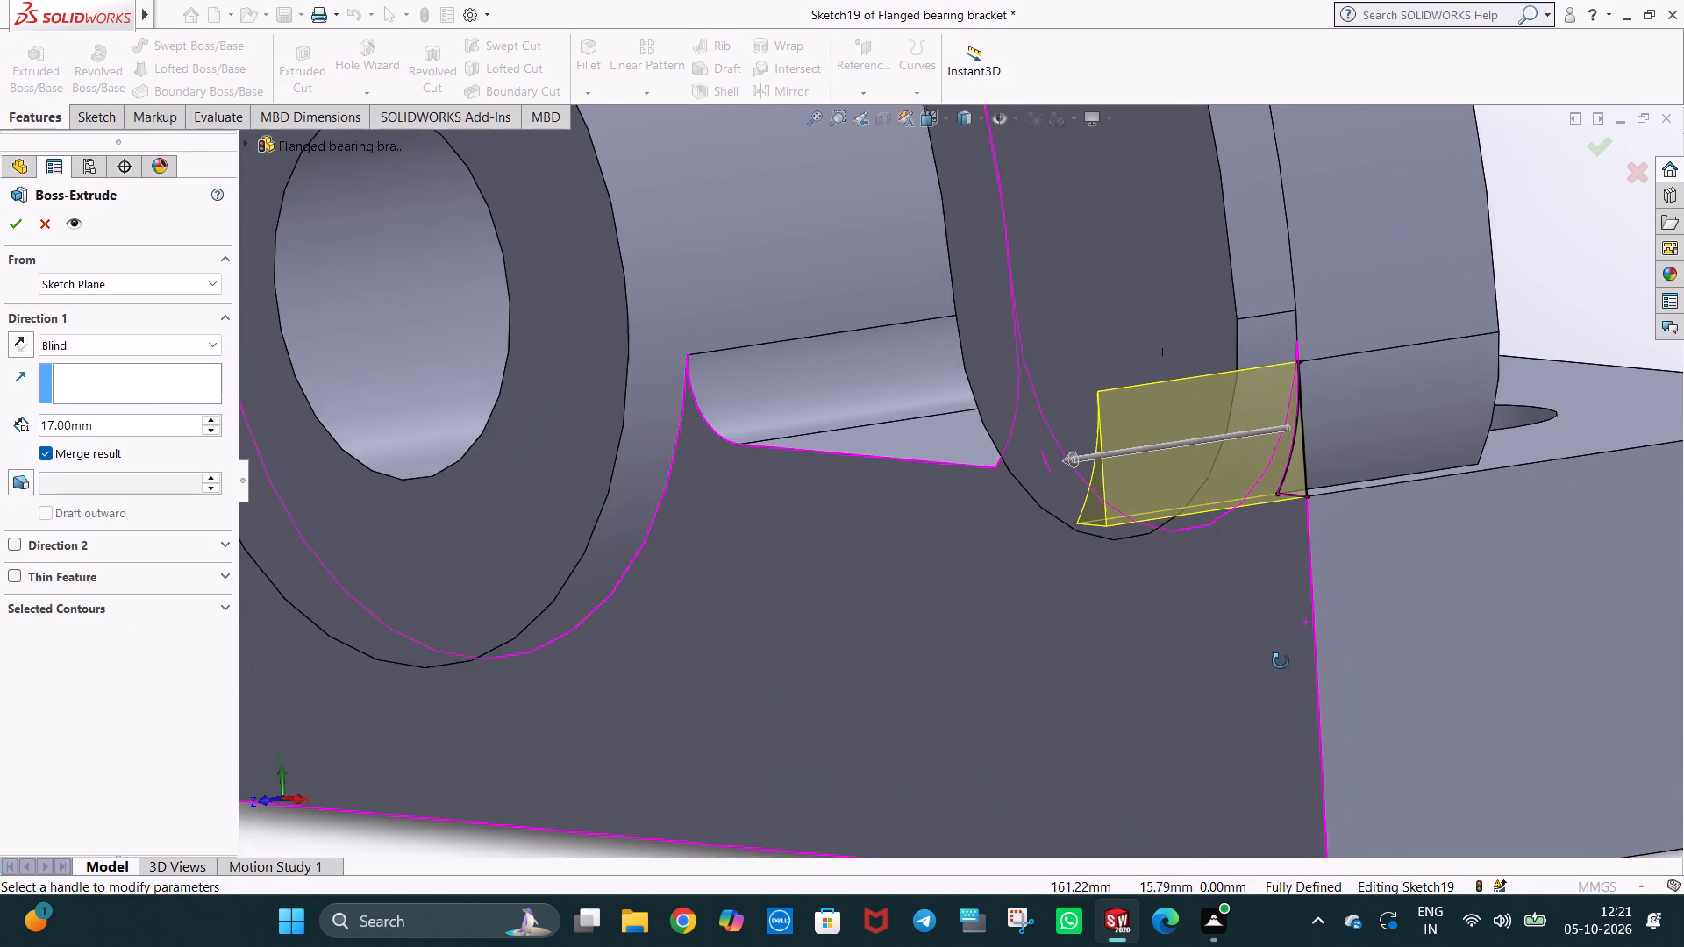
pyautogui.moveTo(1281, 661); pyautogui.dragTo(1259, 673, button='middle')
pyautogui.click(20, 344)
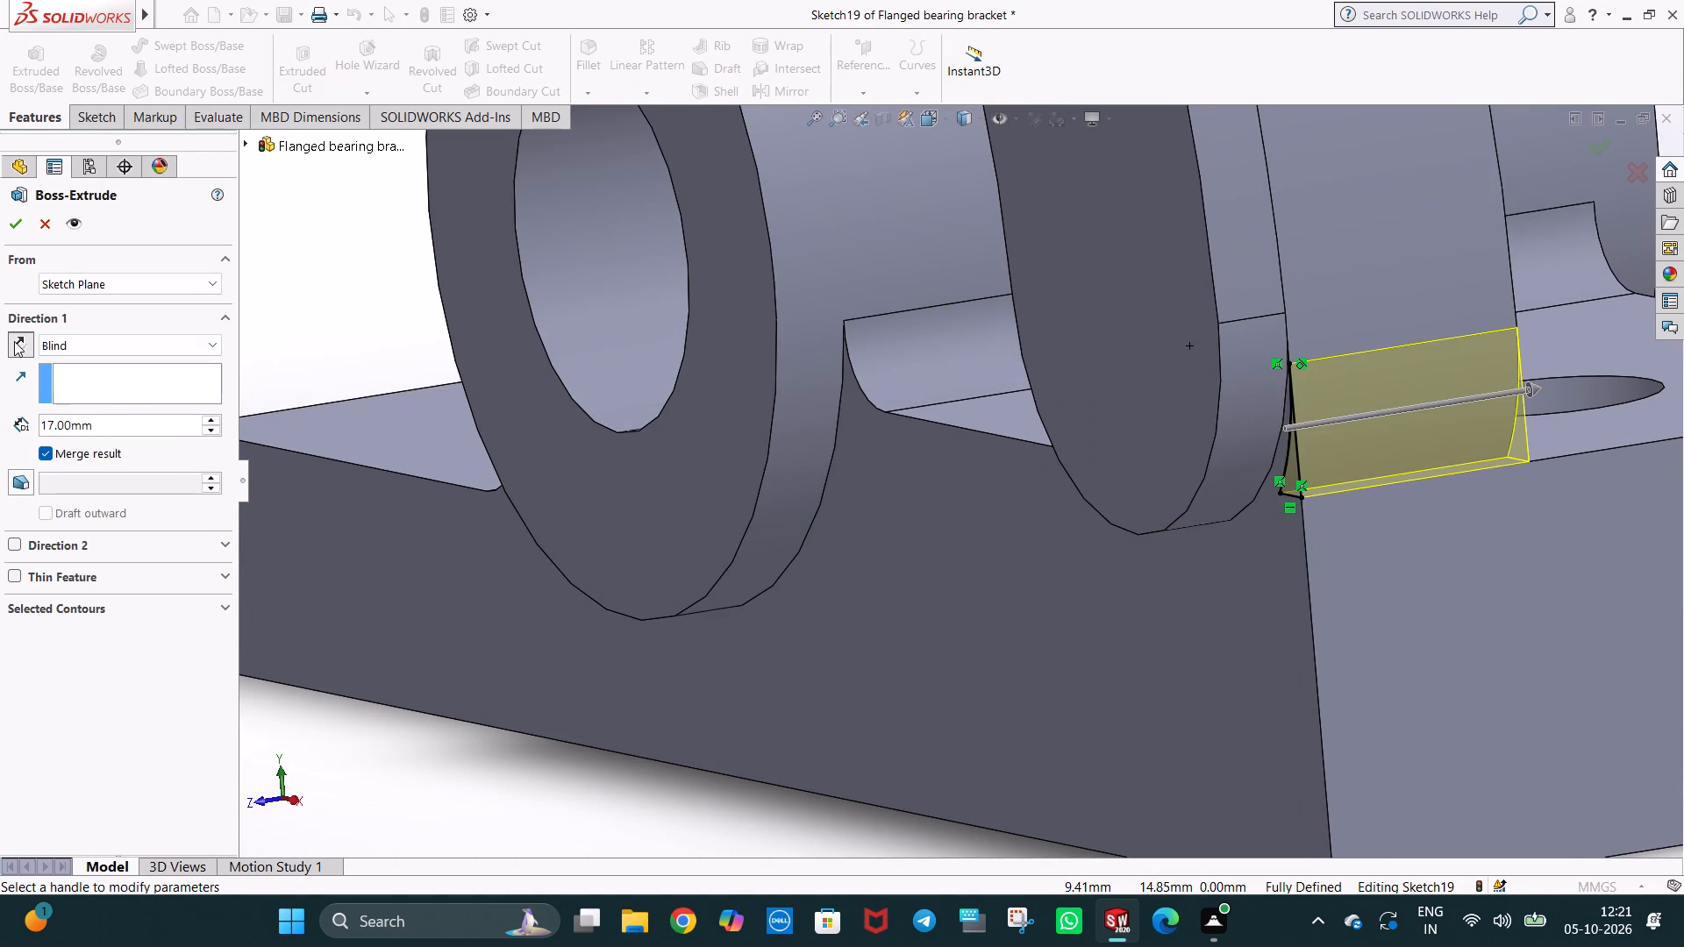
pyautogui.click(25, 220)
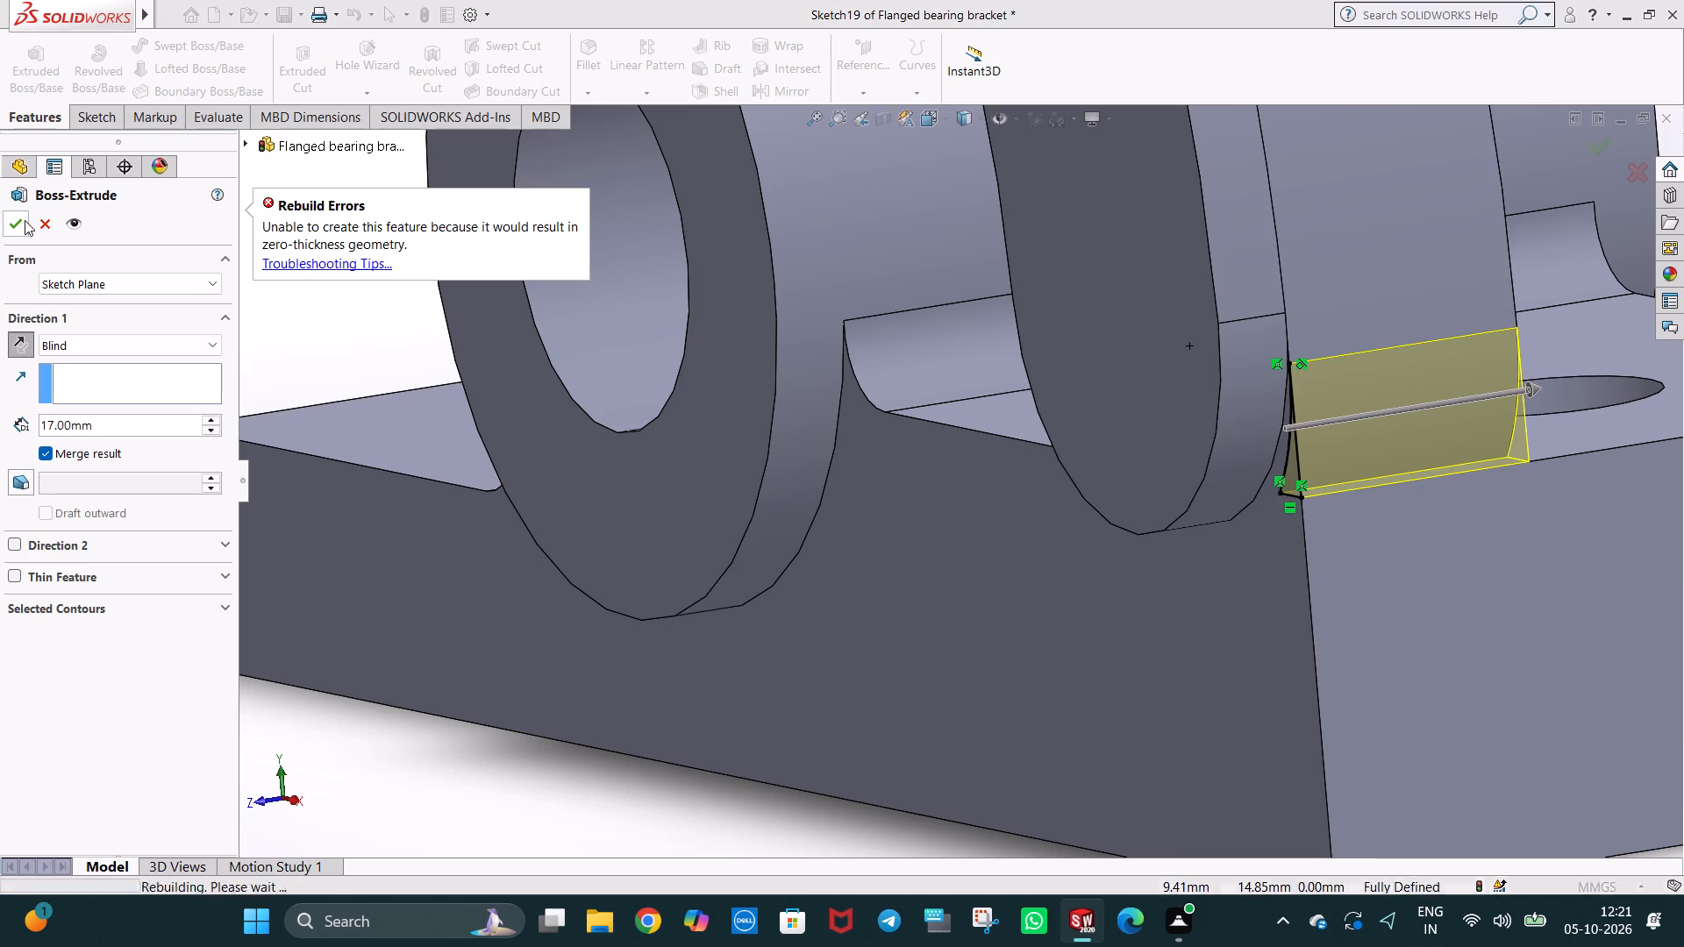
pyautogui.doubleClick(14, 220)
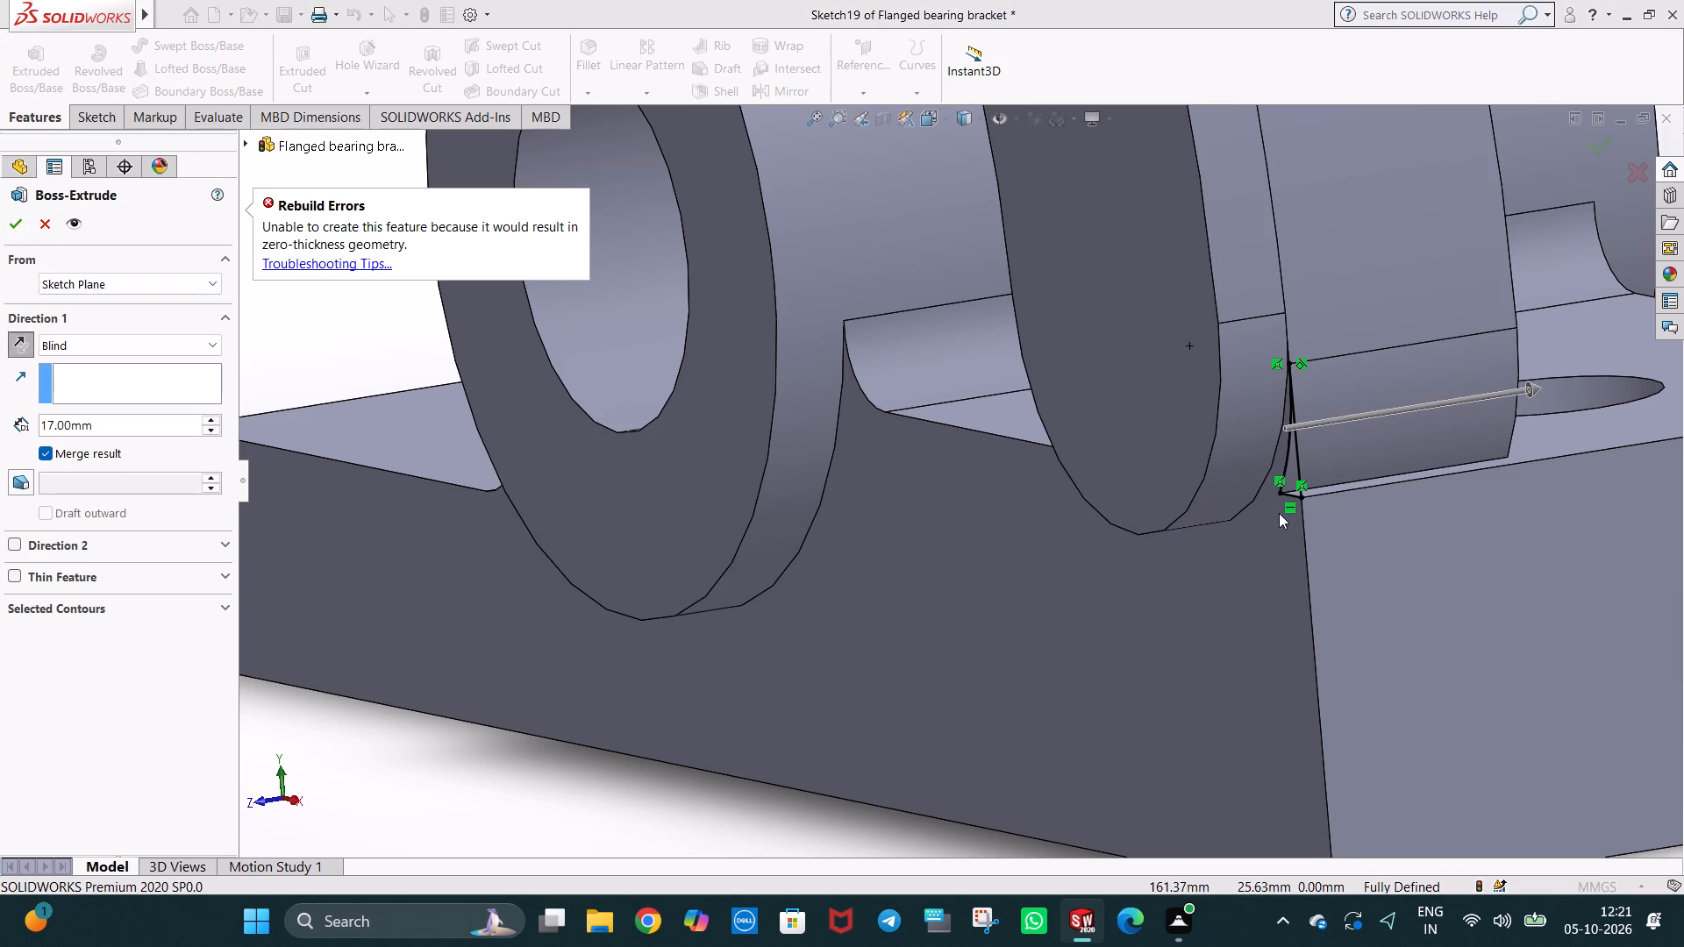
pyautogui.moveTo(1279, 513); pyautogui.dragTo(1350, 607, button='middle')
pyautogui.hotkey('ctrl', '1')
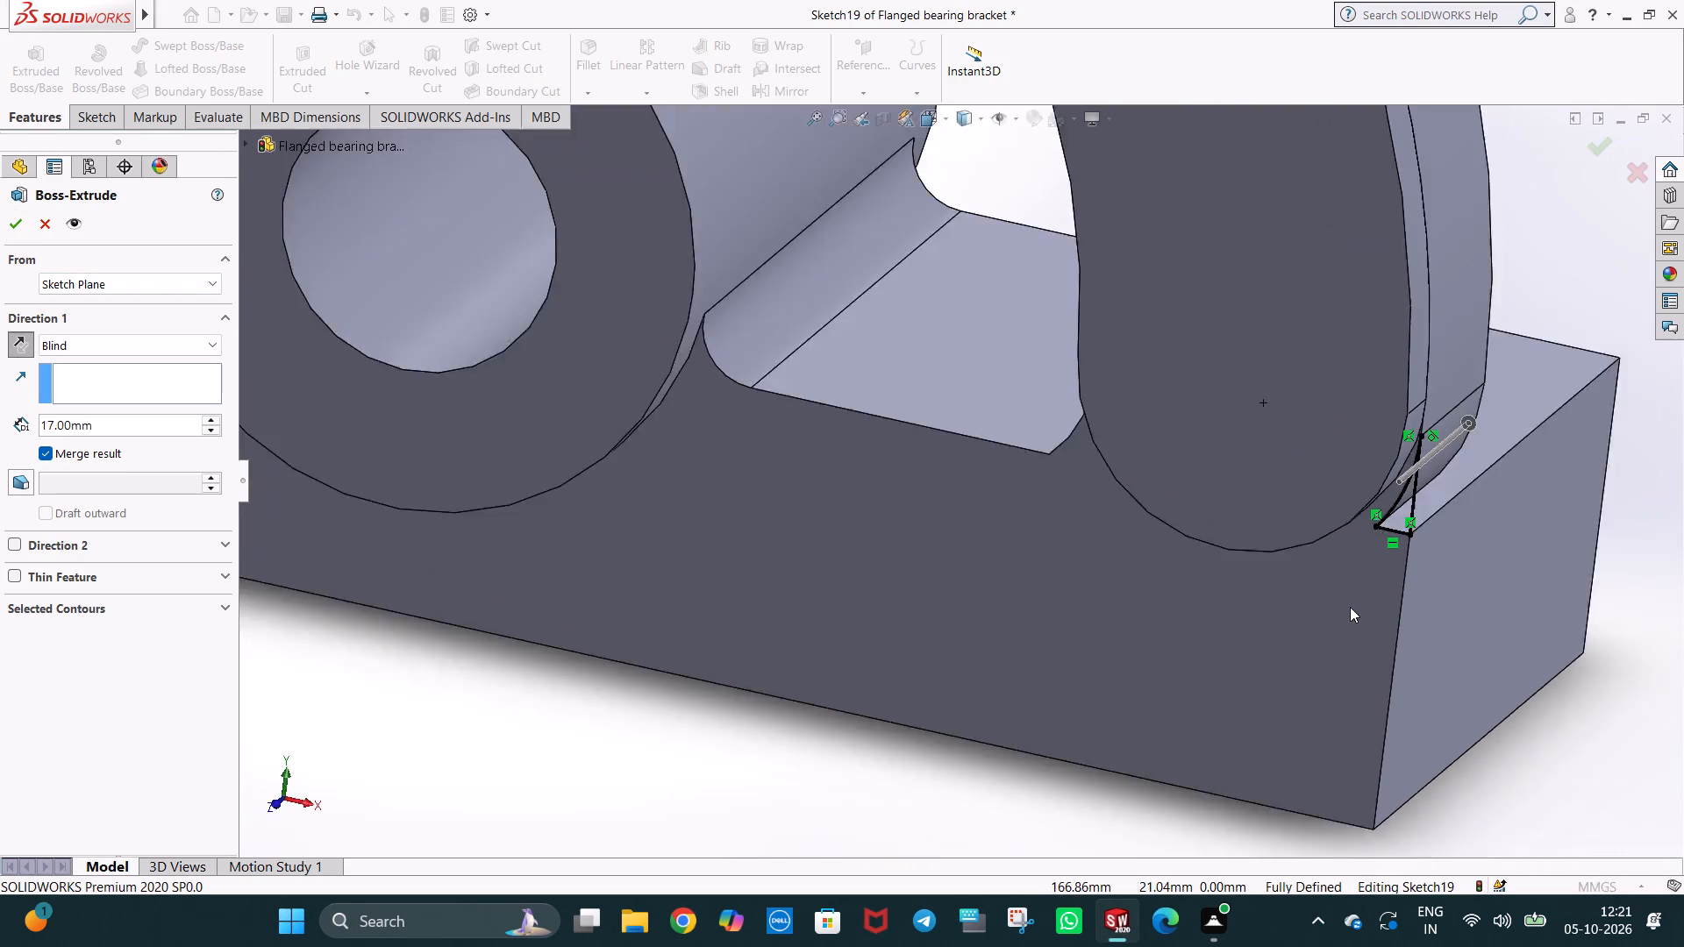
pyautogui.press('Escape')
# Delete the near-vertical line on the outer side of the outer gap profile.
pyautogui.scroll(-2, 1403, 605)
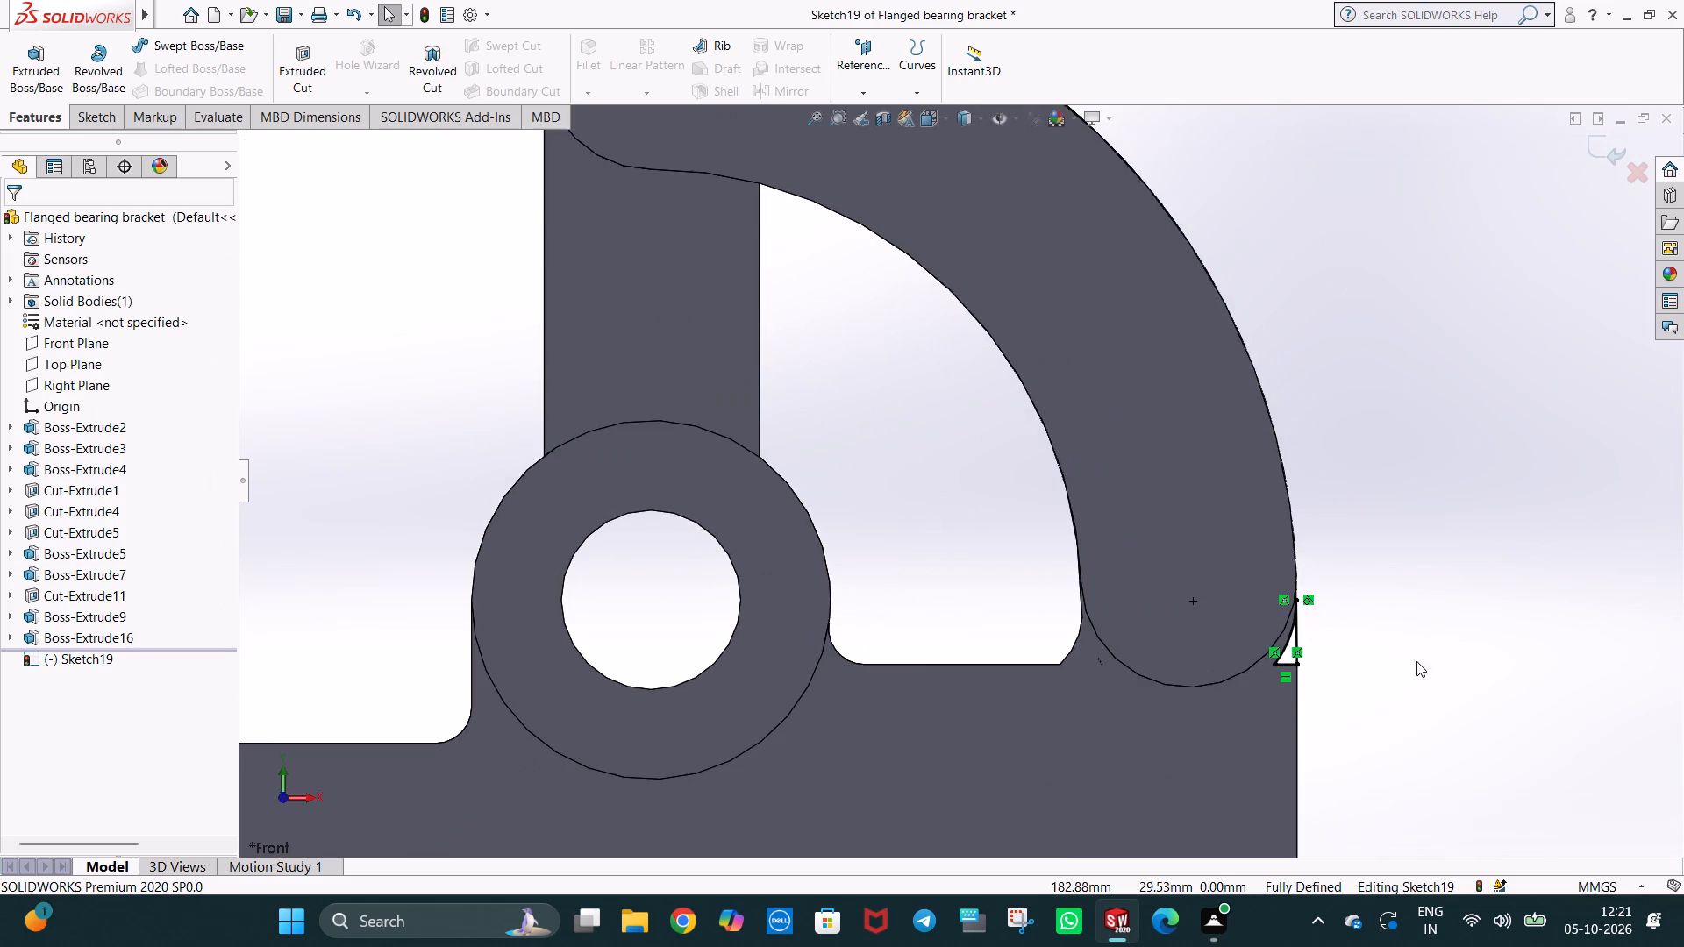
pyautogui.scroll(-4, 1334, 687)
pyautogui.moveTo(1282, 595); pyautogui.dragTo(1234, 635, button='middle')
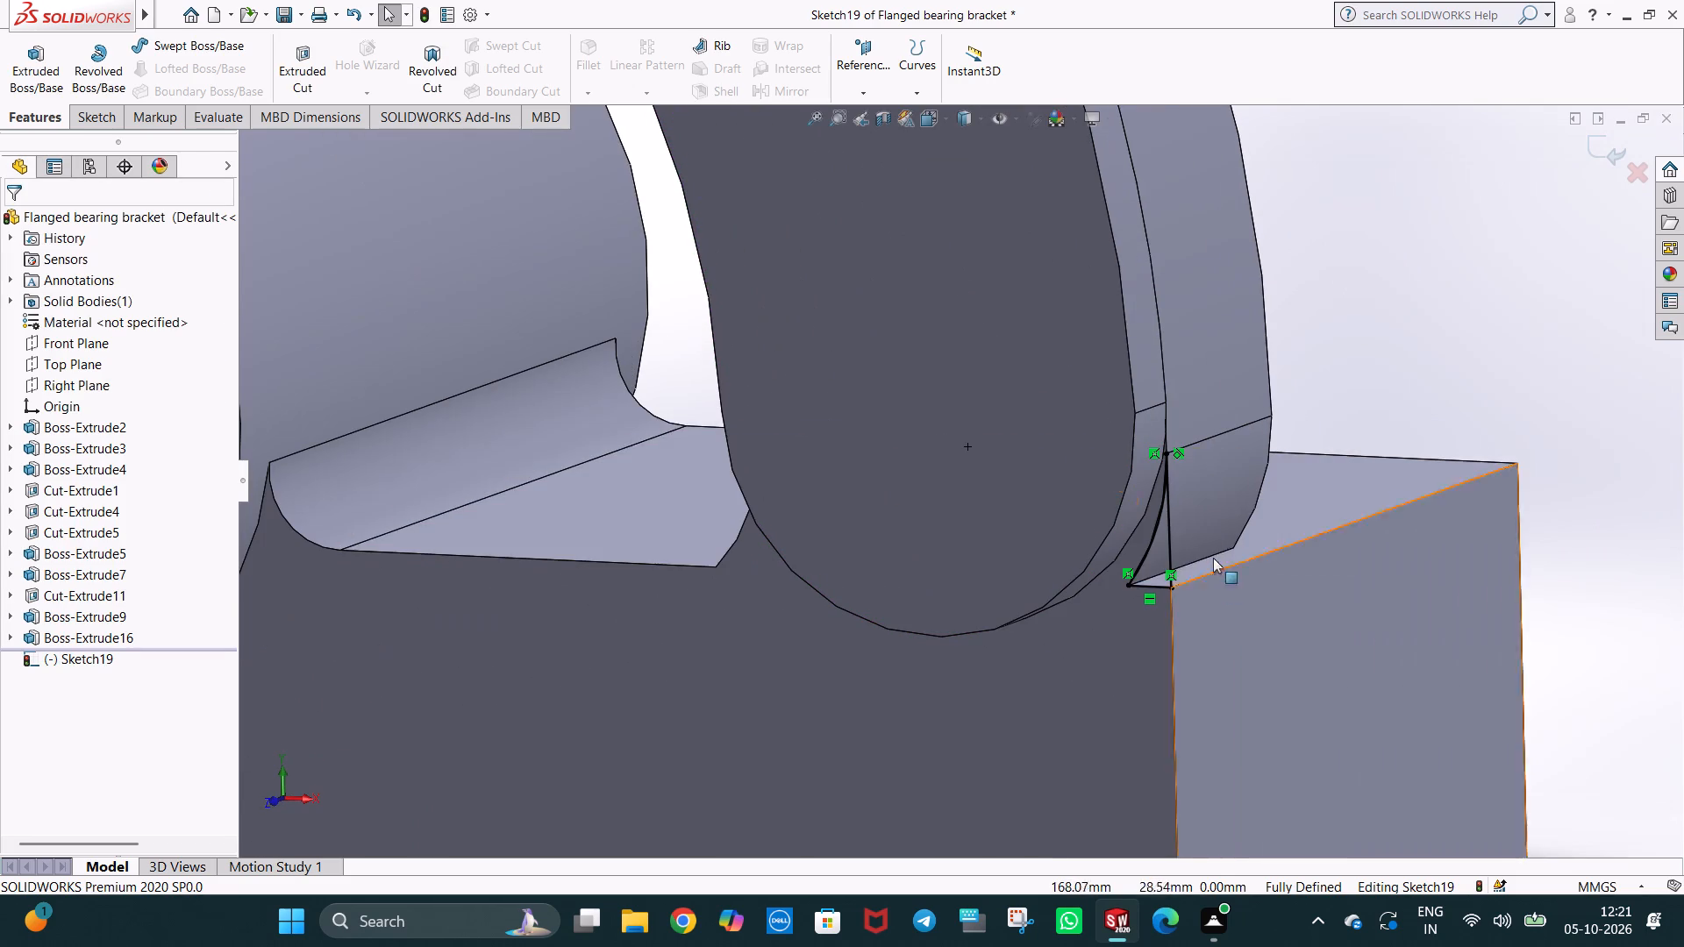
pyautogui.moveTo(1309, 530); pyautogui.dragTo(1332, 517, button='middle')
pyautogui.hotkey('ctrl', '1')
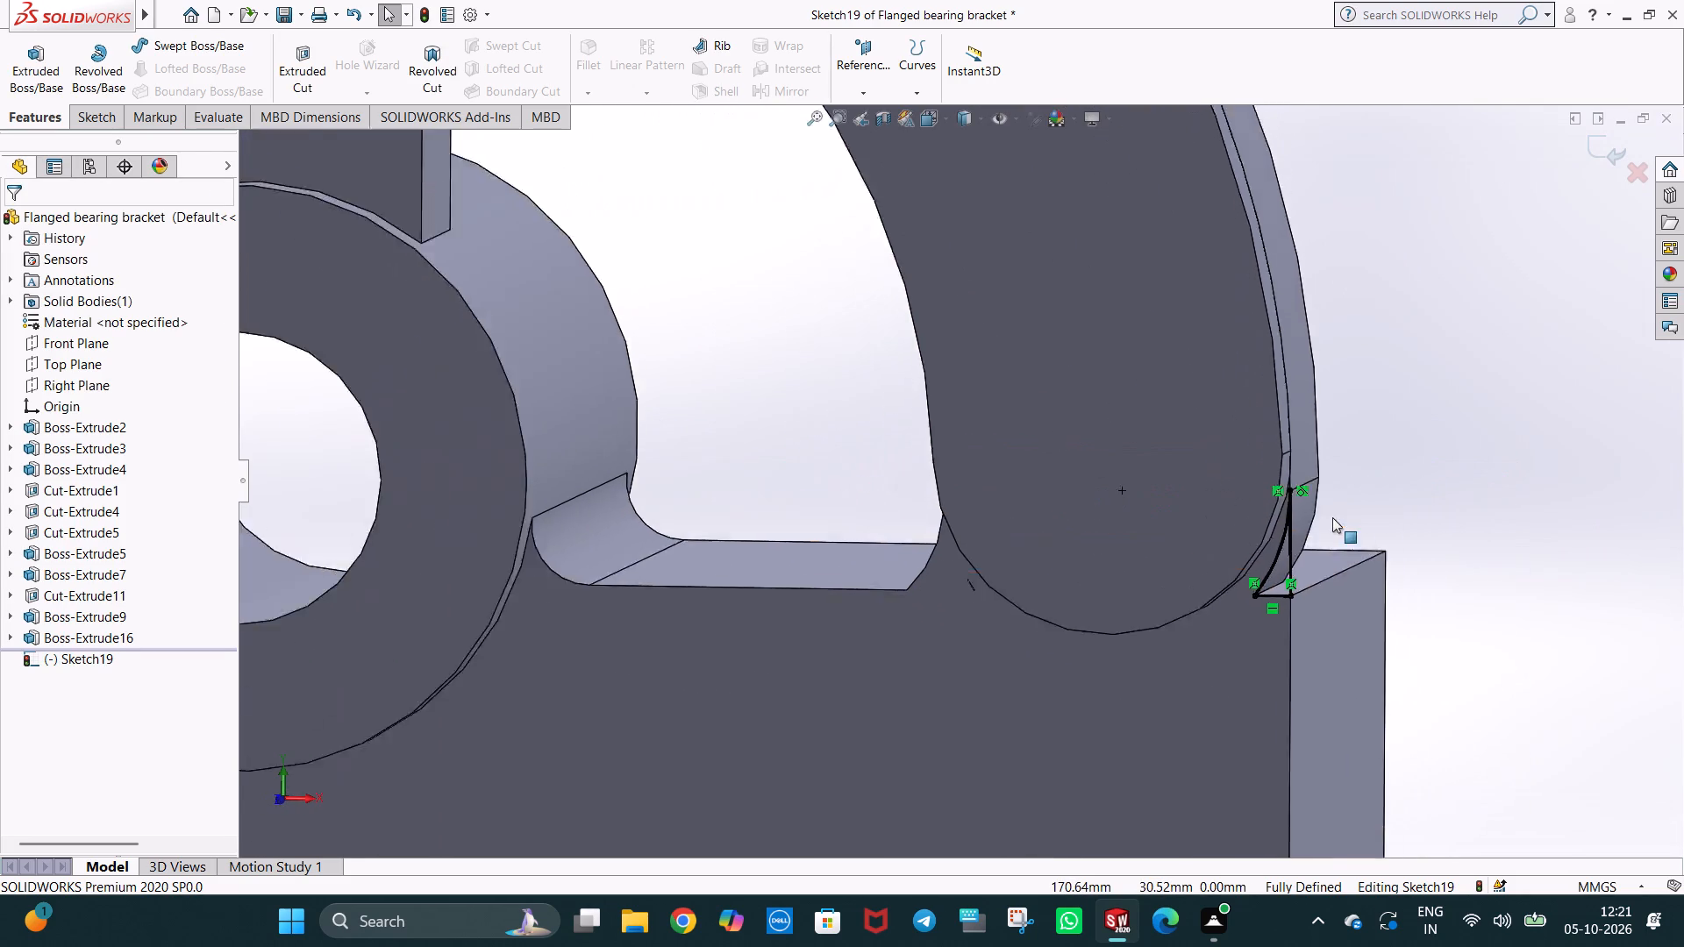
pyautogui.scroll(-3, 1422, 661)
pyautogui.press('Escape')
pyautogui.scroll(-3, 1263, 636)
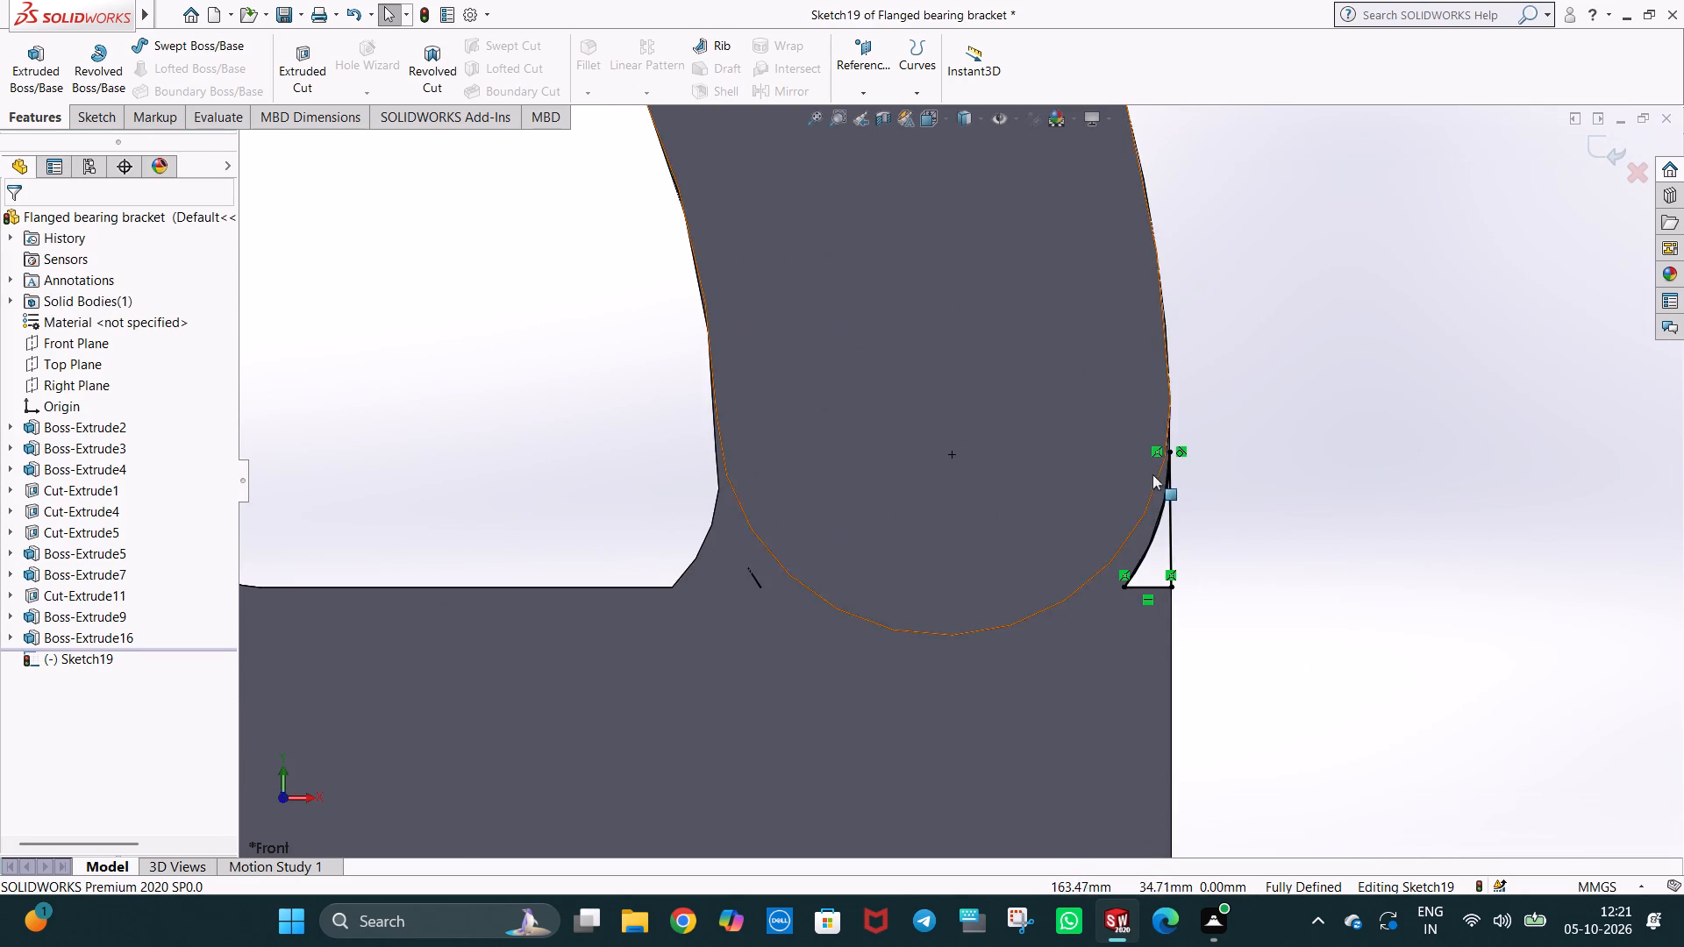
pyautogui.scroll(-2, 1171, 513)
pyautogui.click(1151, 538)
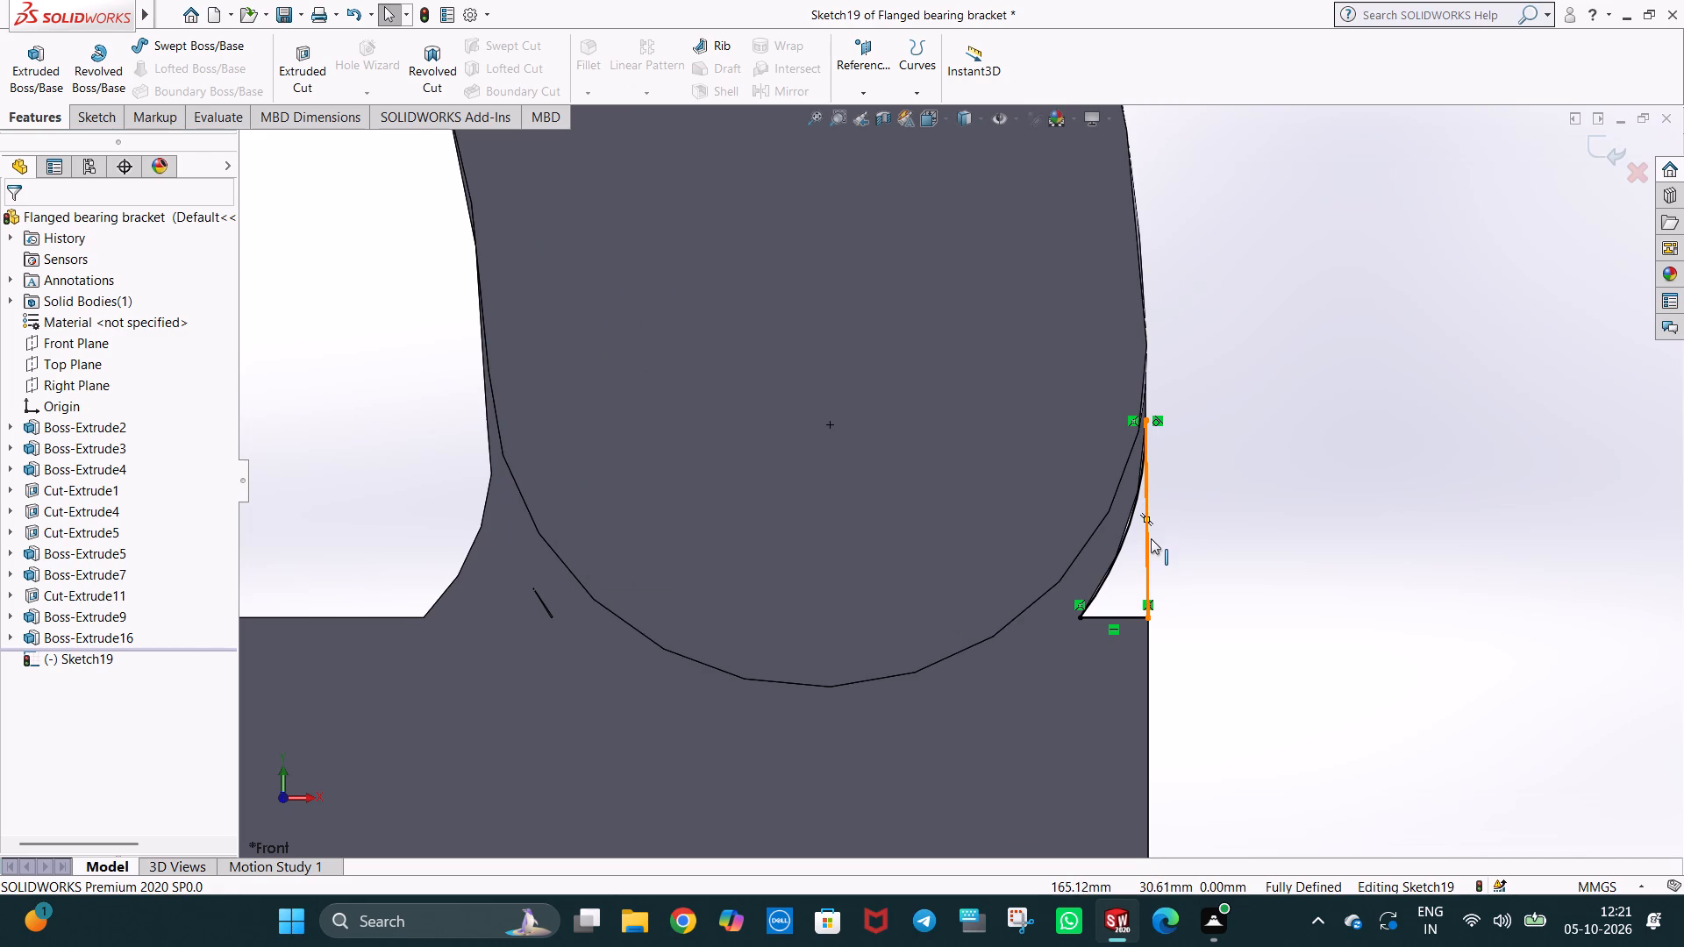
pyautogui.press('Delete')
# Set the radius of the outer gap profile's arc to 15 mm.
pyautogui.click(1138, 492)
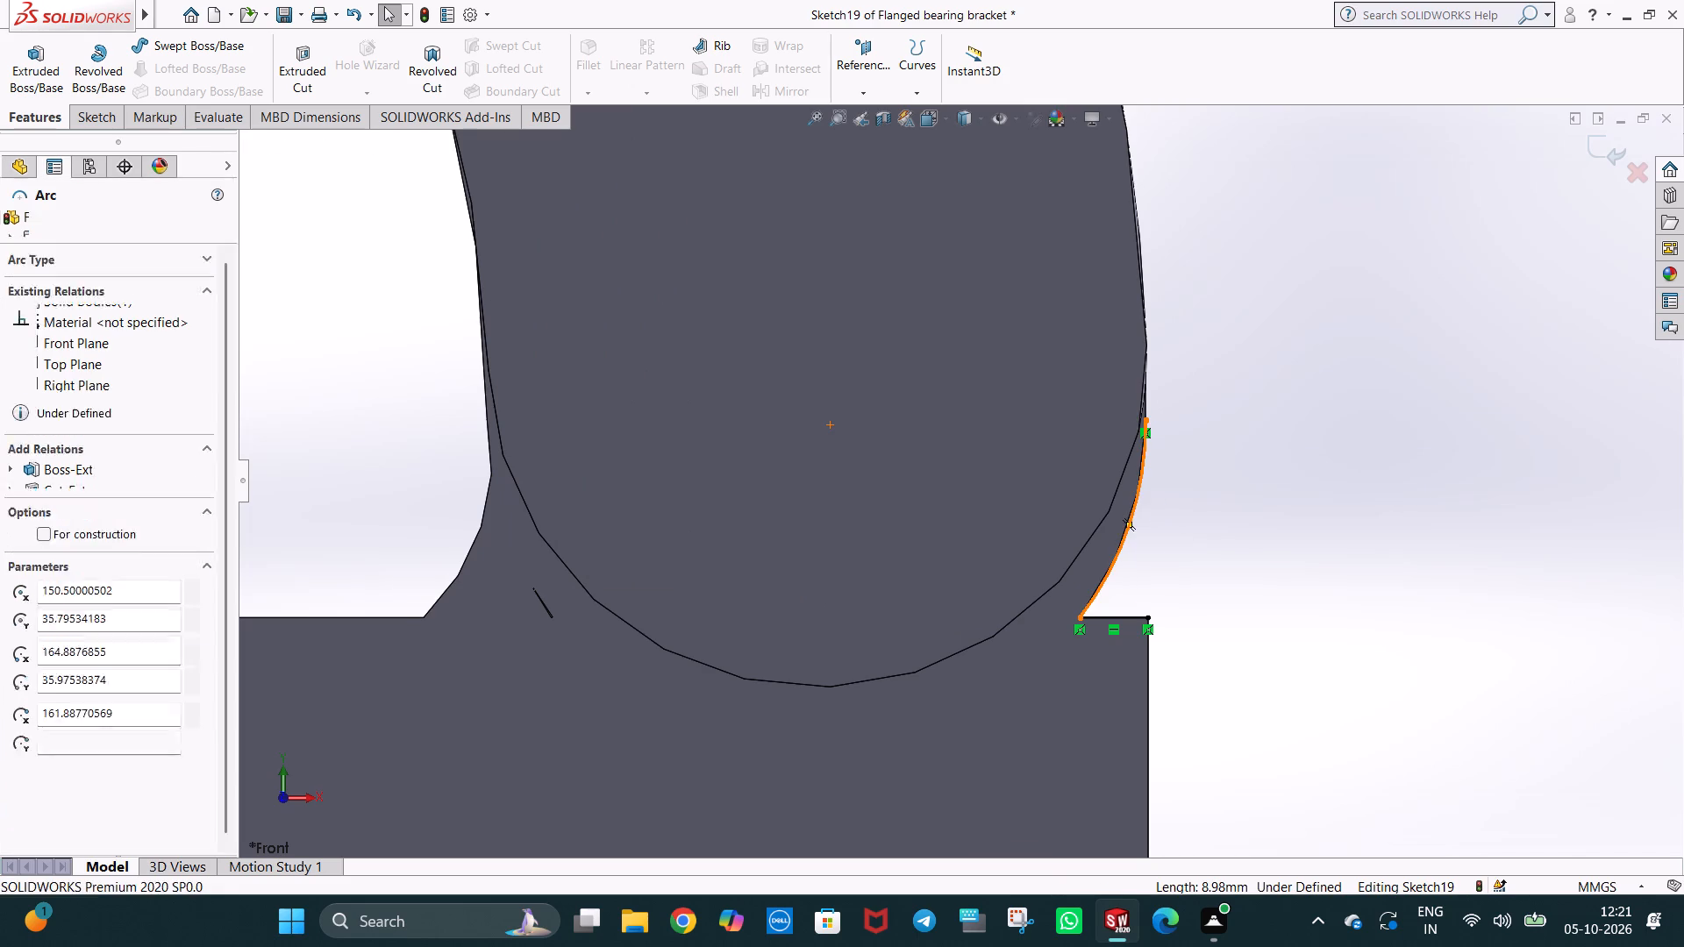
pyautogui.write('15')
pyautogui.press('Return')
pyautogui.click(1285, 364)
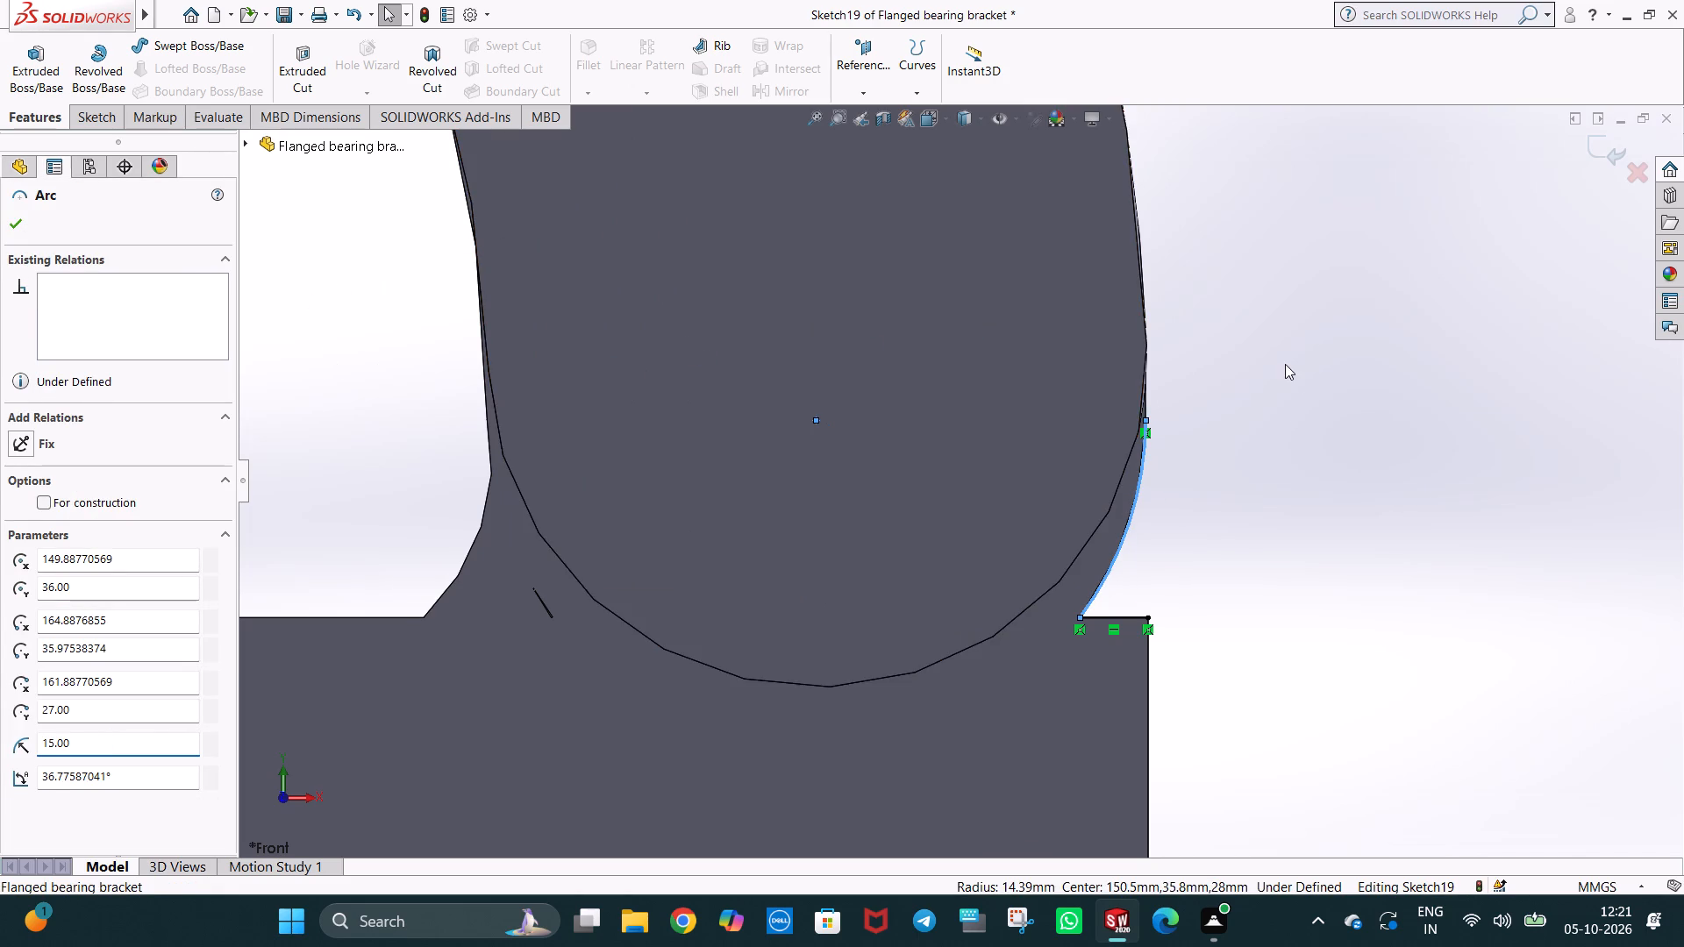
# Close the outer gap profile with a line about 8.98 mm long from the arc's upper end to the base's top outer corner.
pyautogui.click(88, 125)
pyautogui.click(167, 41)
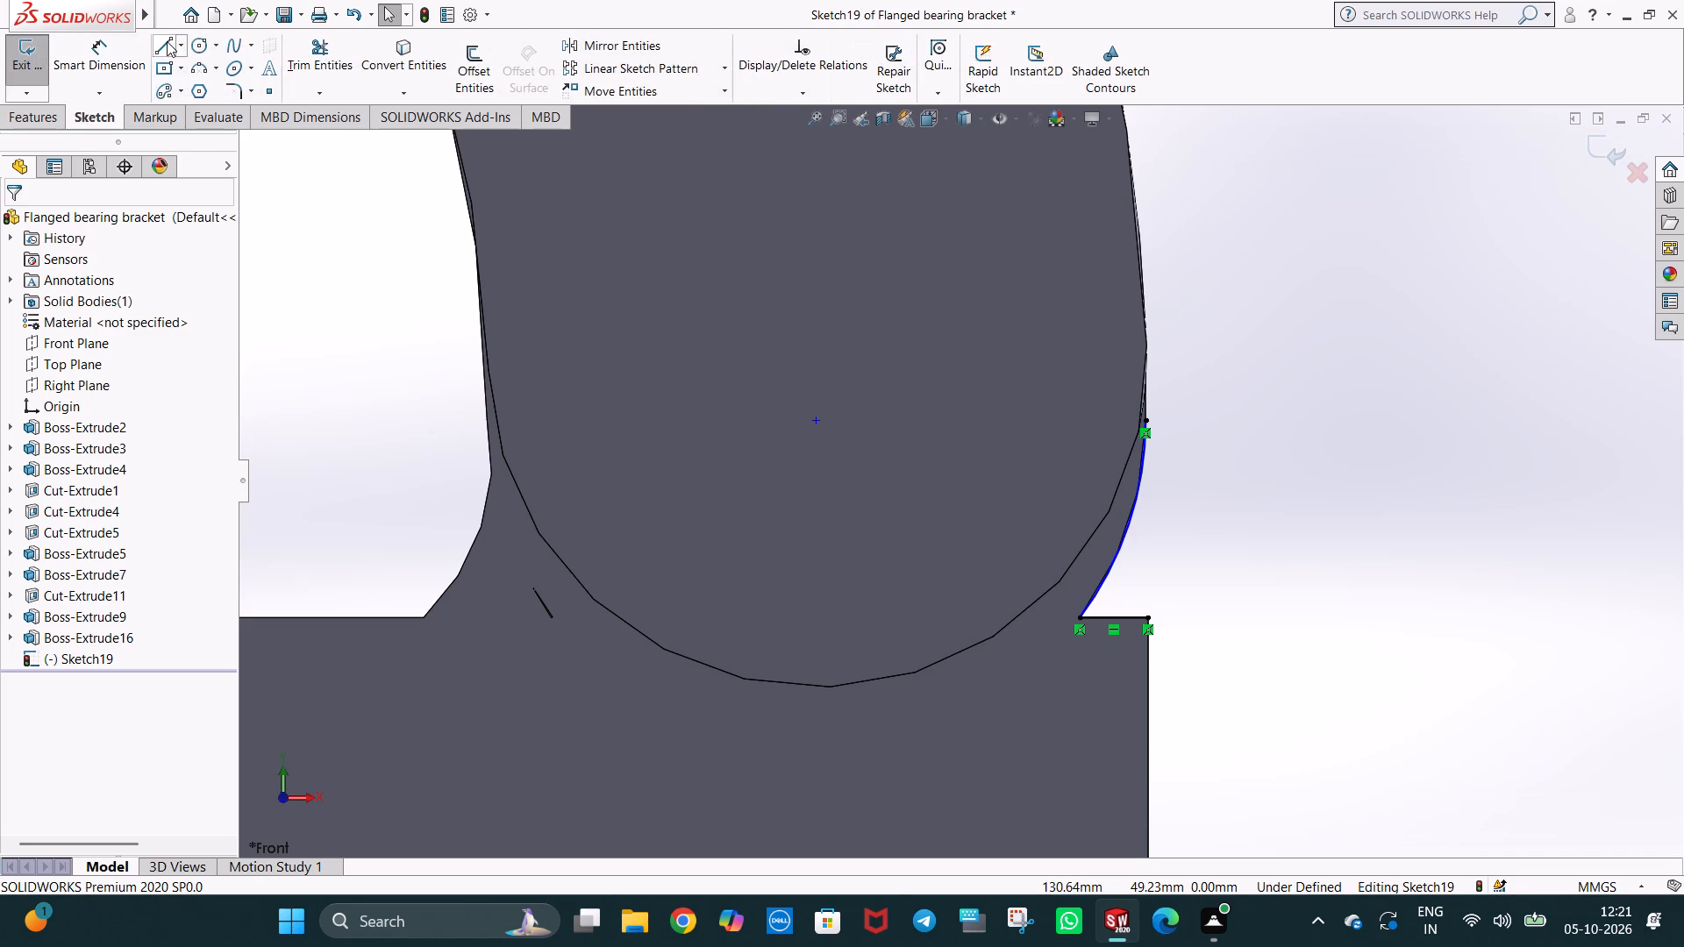
pyautogui.click(1146, 420)
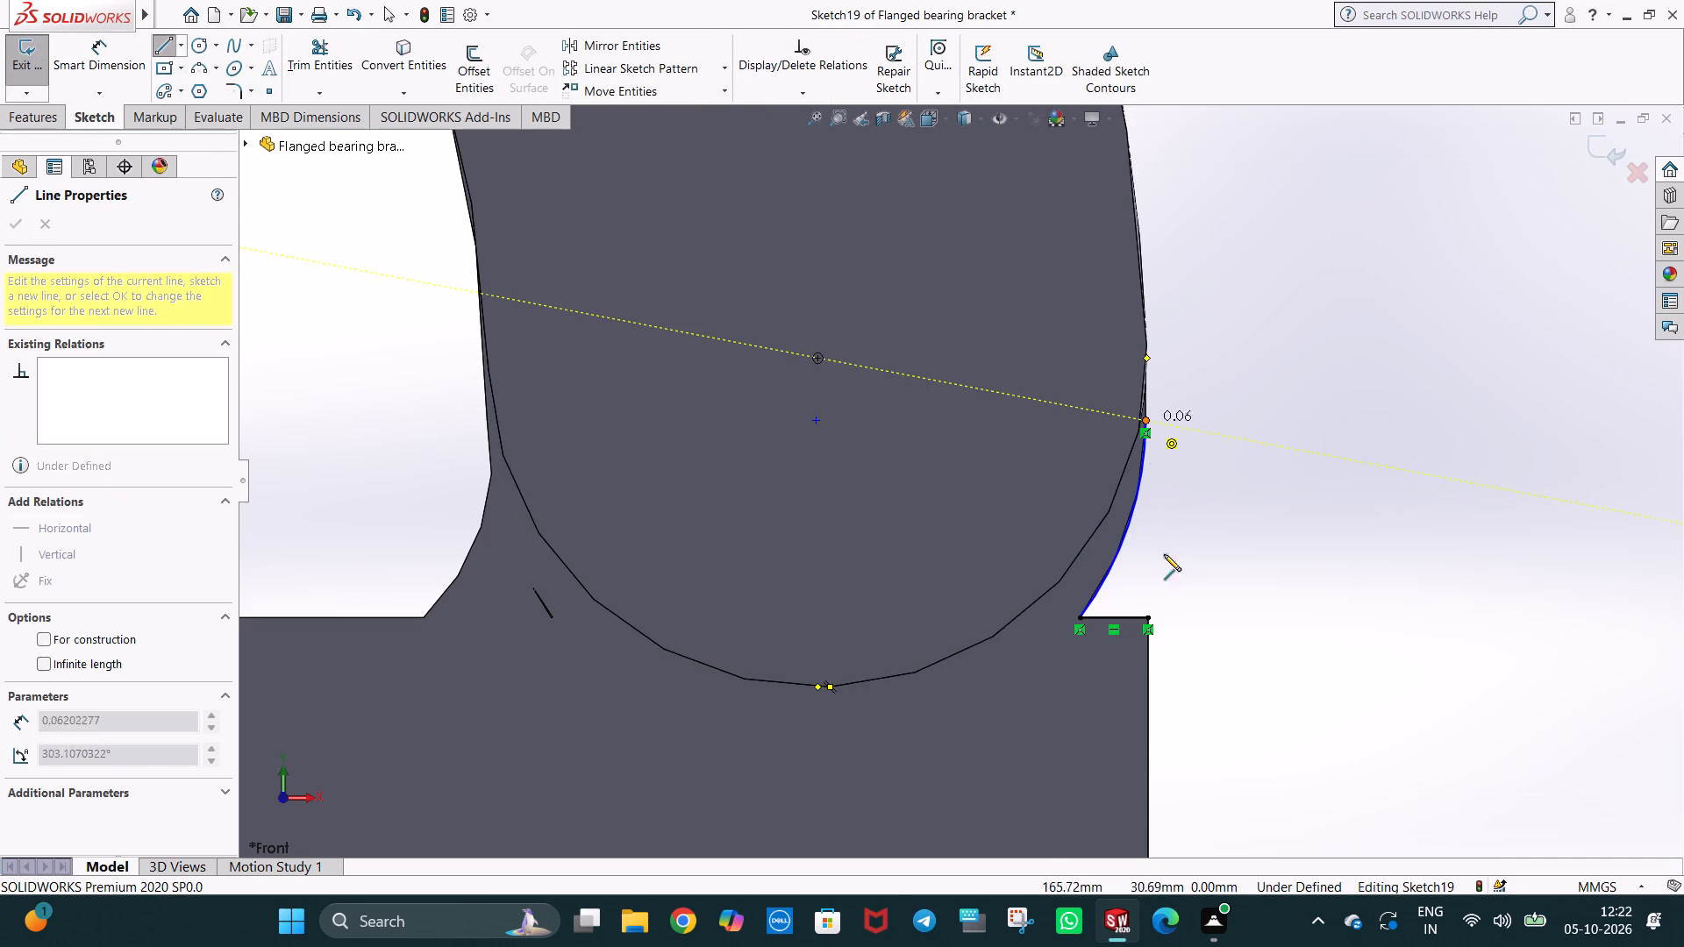
pyautogui.click(1148, 618)
pyautogui.press('Escape')
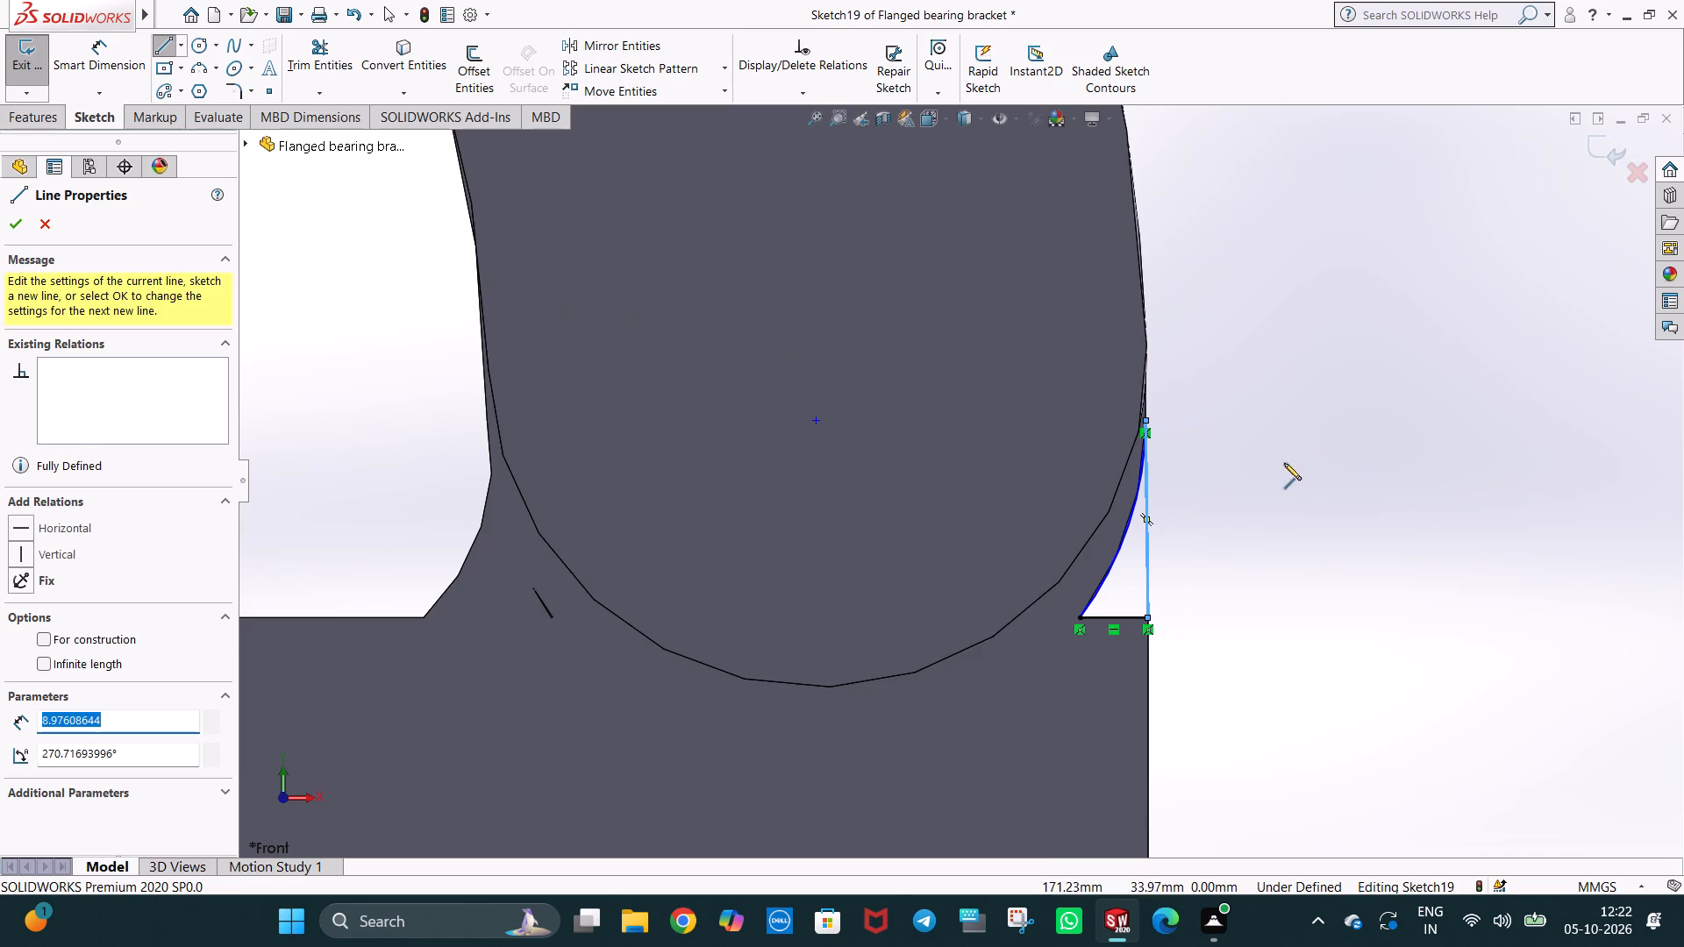
# Extrude the closed outer gap profile as a merged boss, blind 17 mm in the reversed direction.
pyautogui.press('Escape')
pyautogui.click(28, 113)
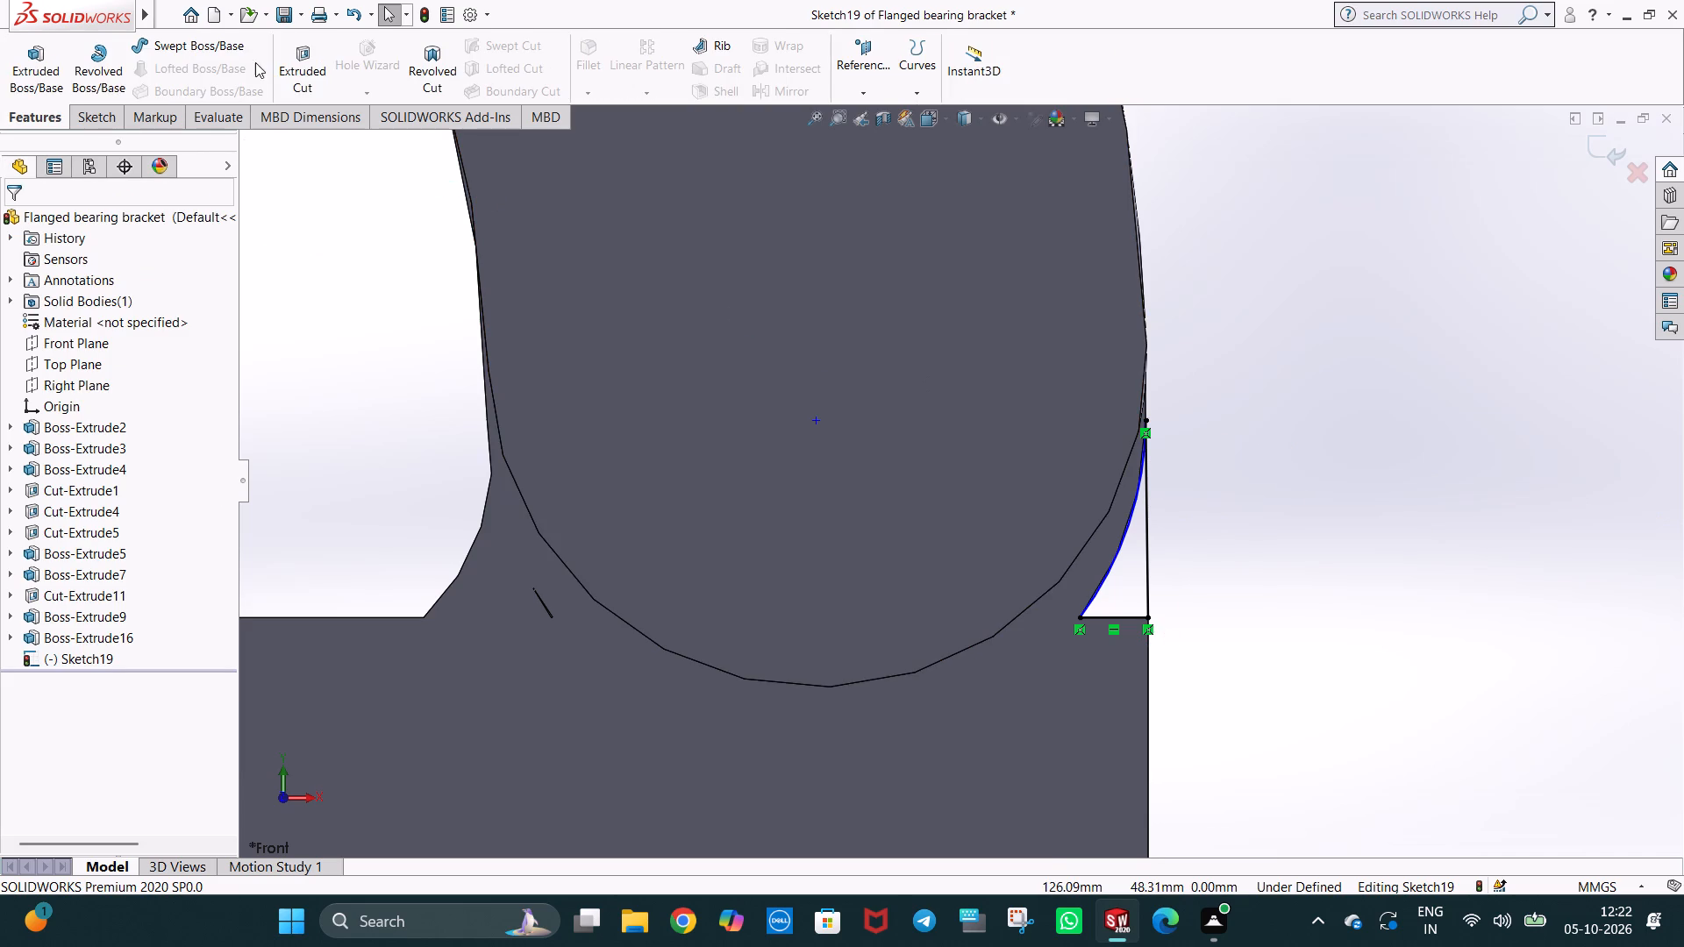
pyautogui.click(49, 78)
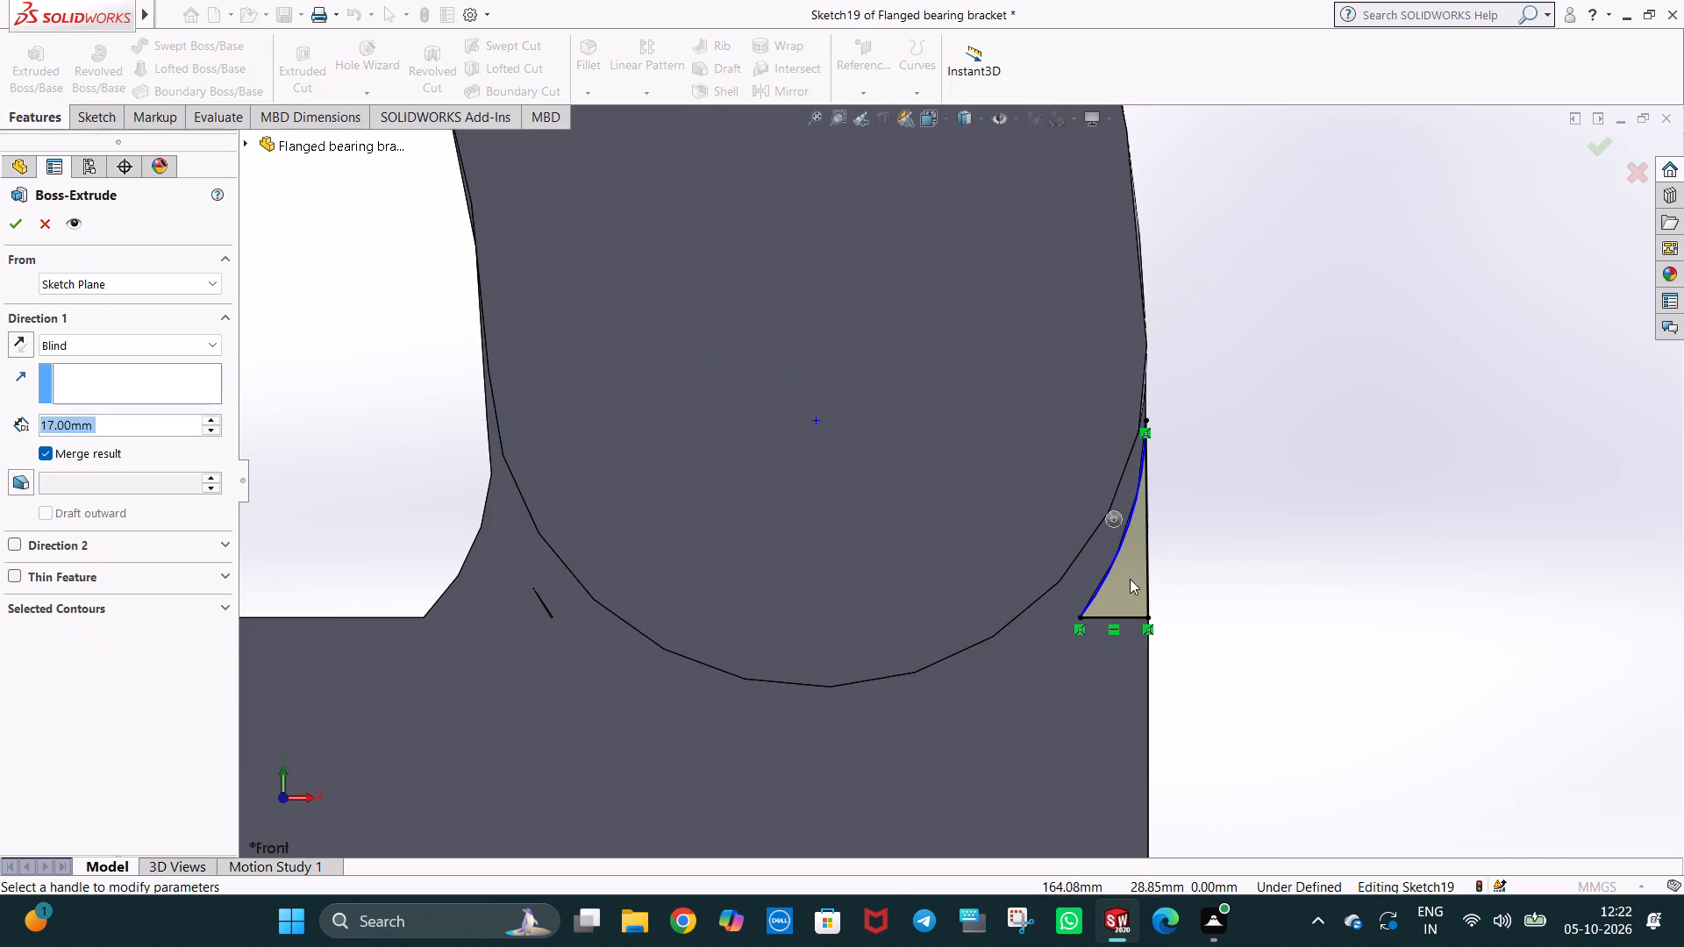
pyautogui.moveTo(1132, 581); pyautogui.dragTo(1088, 610, button='middle')
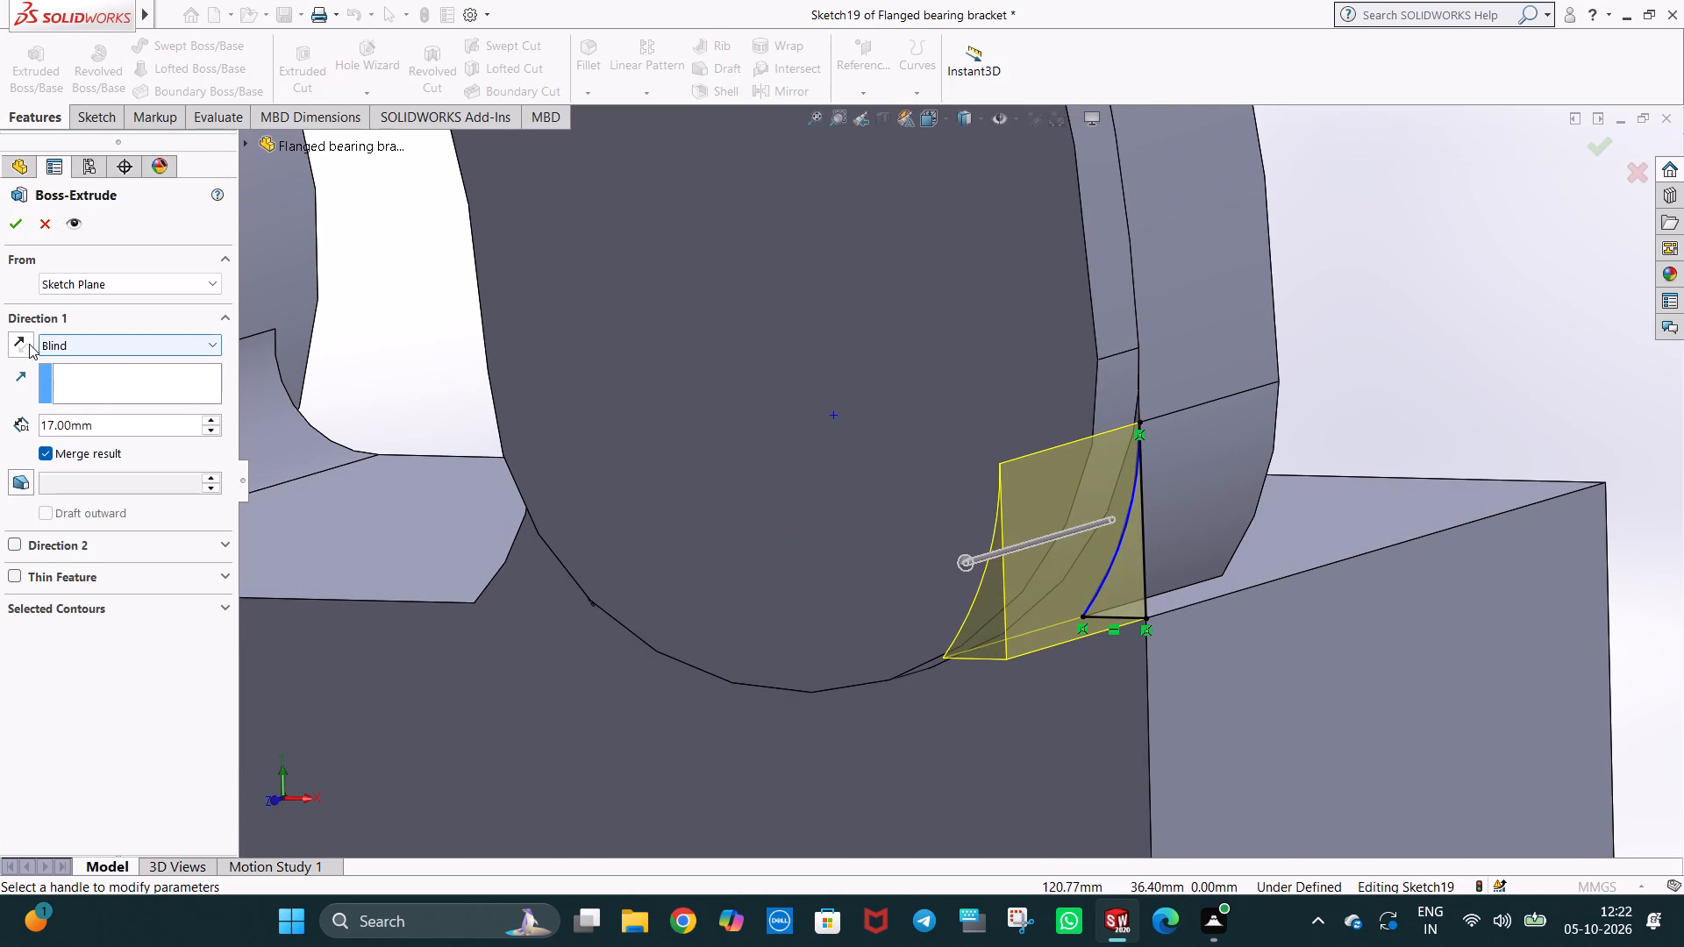
pyautogui.click(20, 343)
pyautogui.click(17, 226)
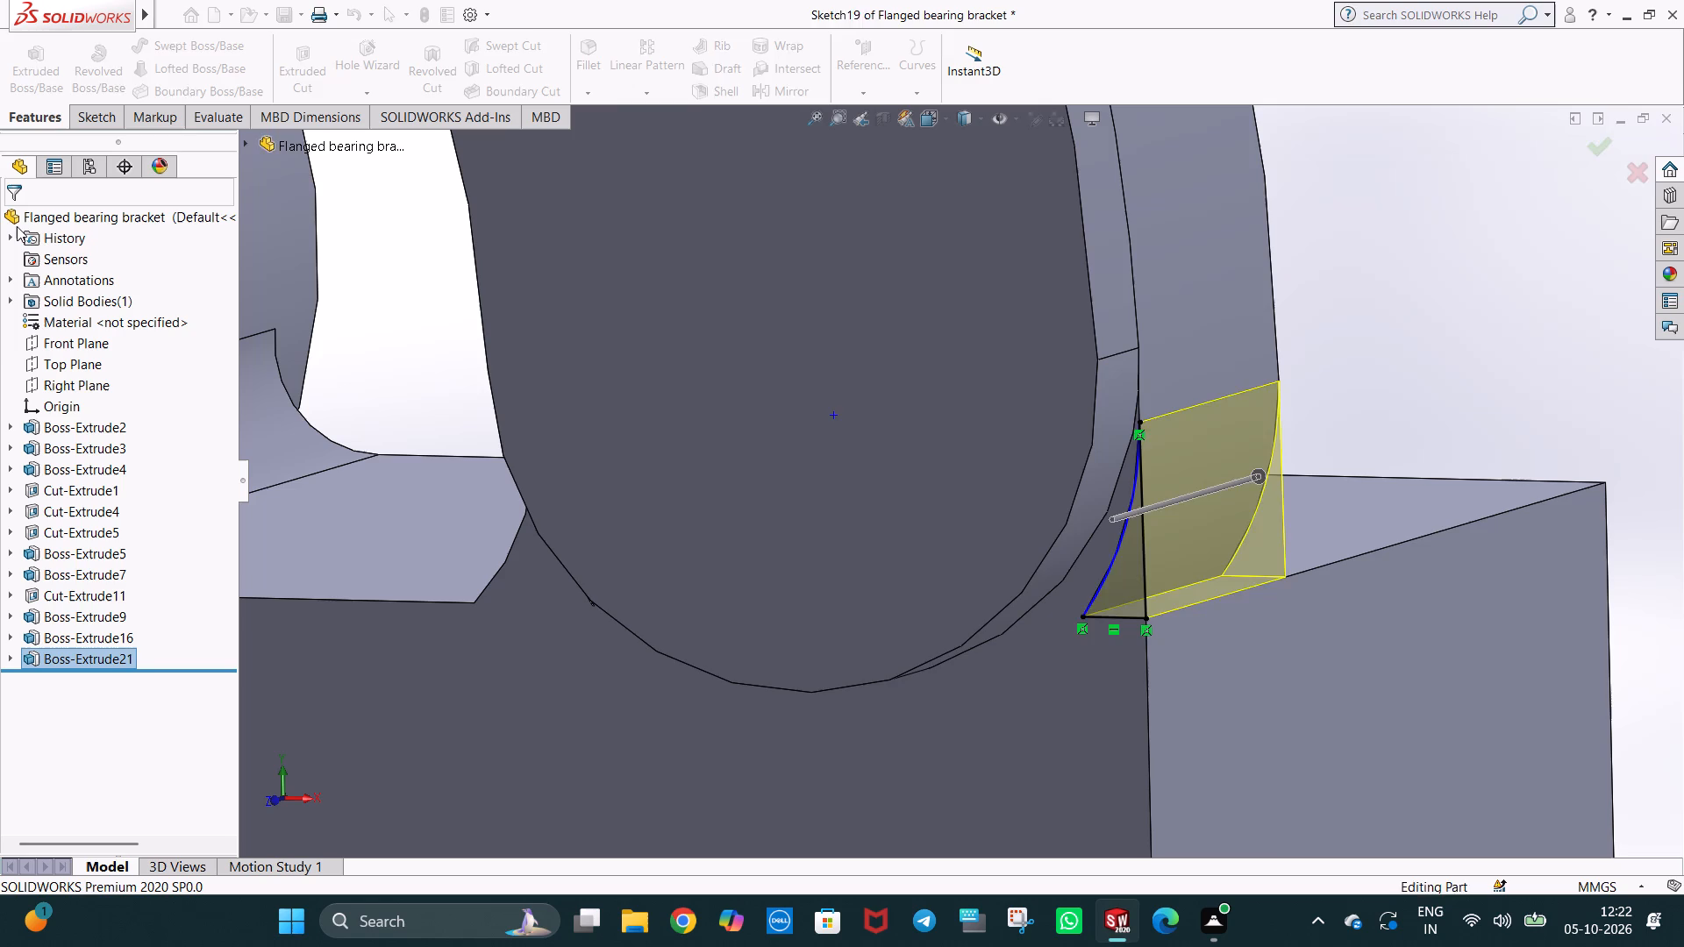
# Return the bracket to the front view and save the part.
pyautogui.moveTo(1014, 513); pyautogui.dragTo(1091, 502, button='middle')
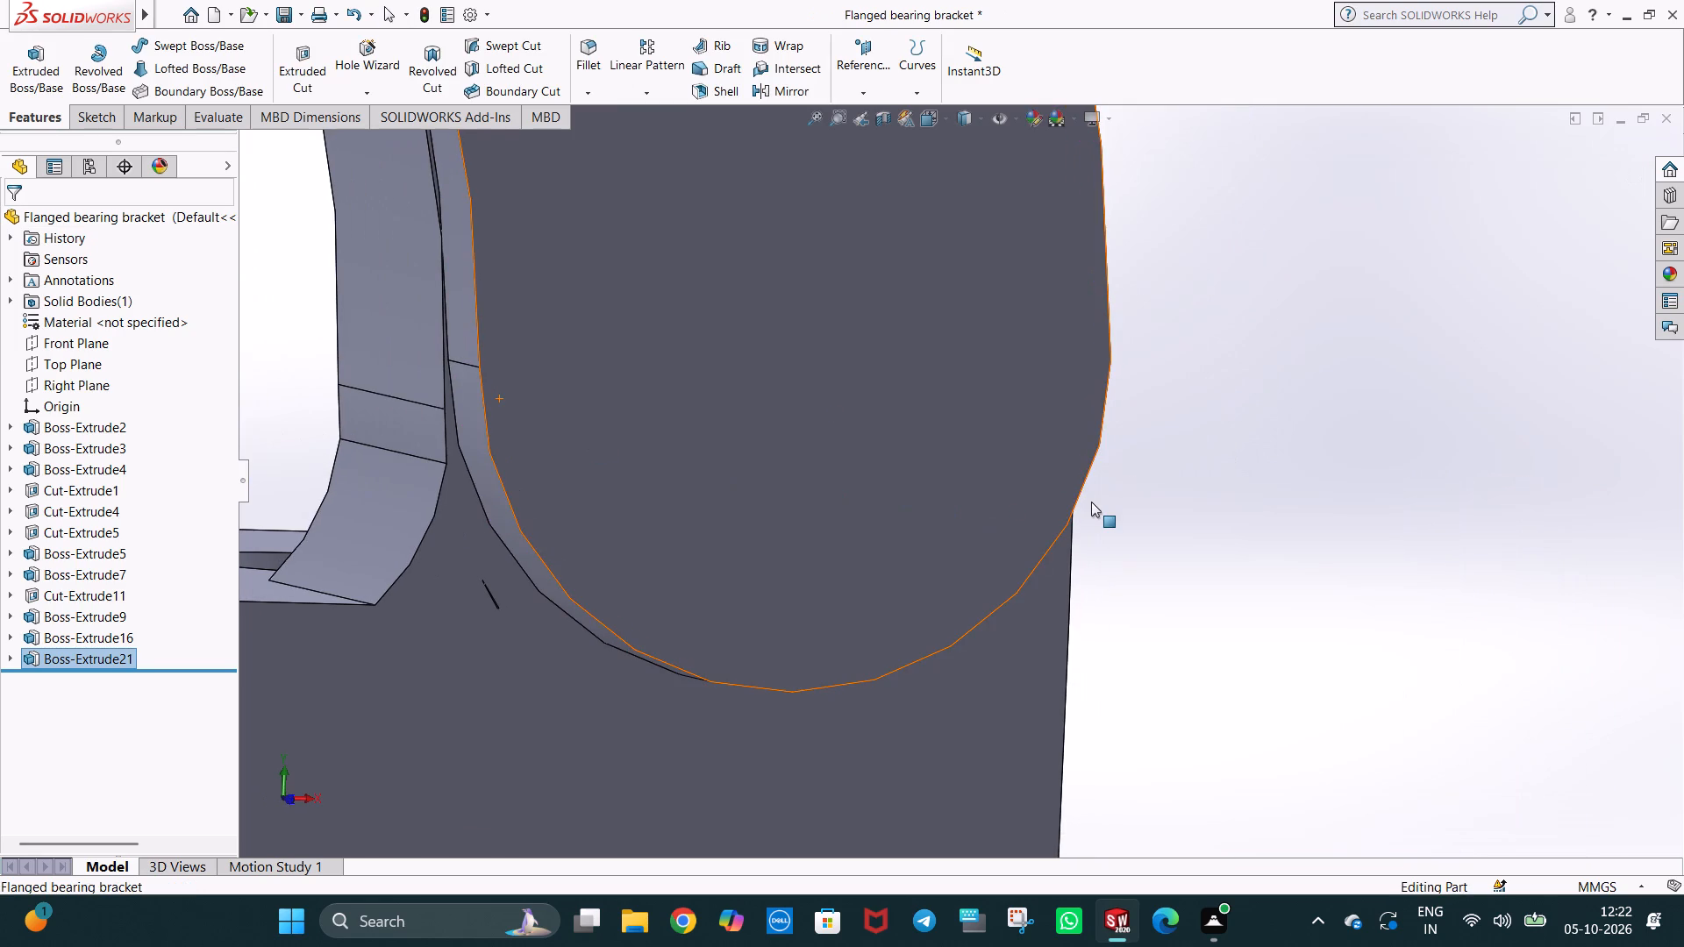
pyautogui.hotkey('ctrl', '1')
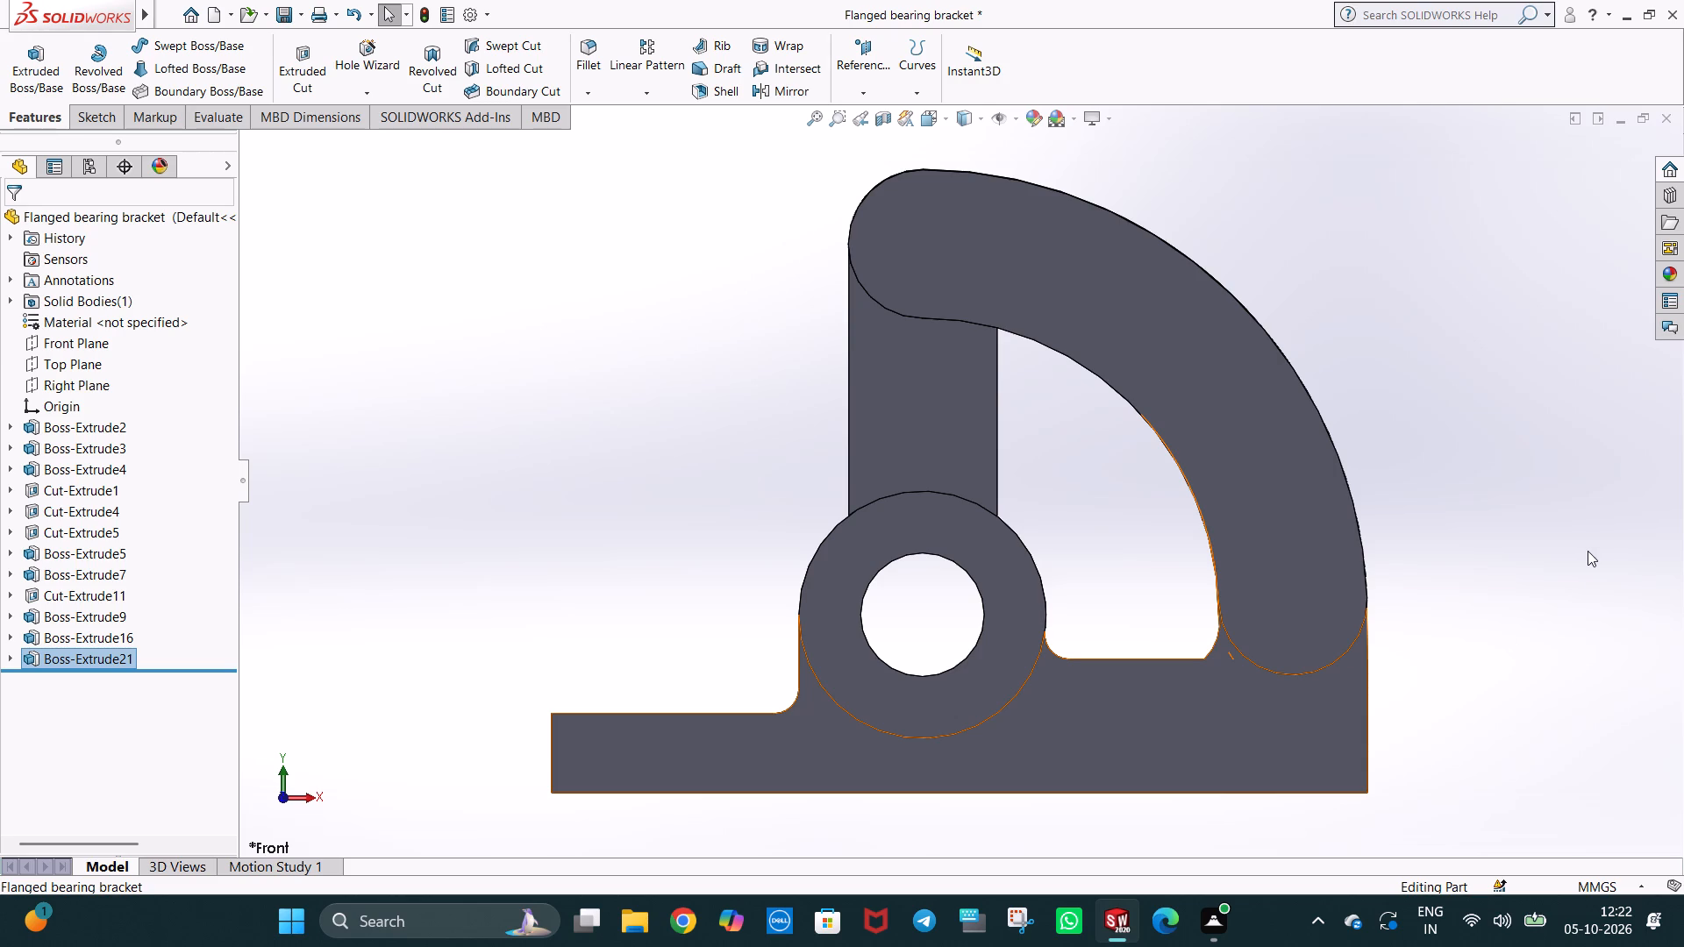
pyautogui.hotkey('ctrl', 's')
pyautogui.click(1453, 445)
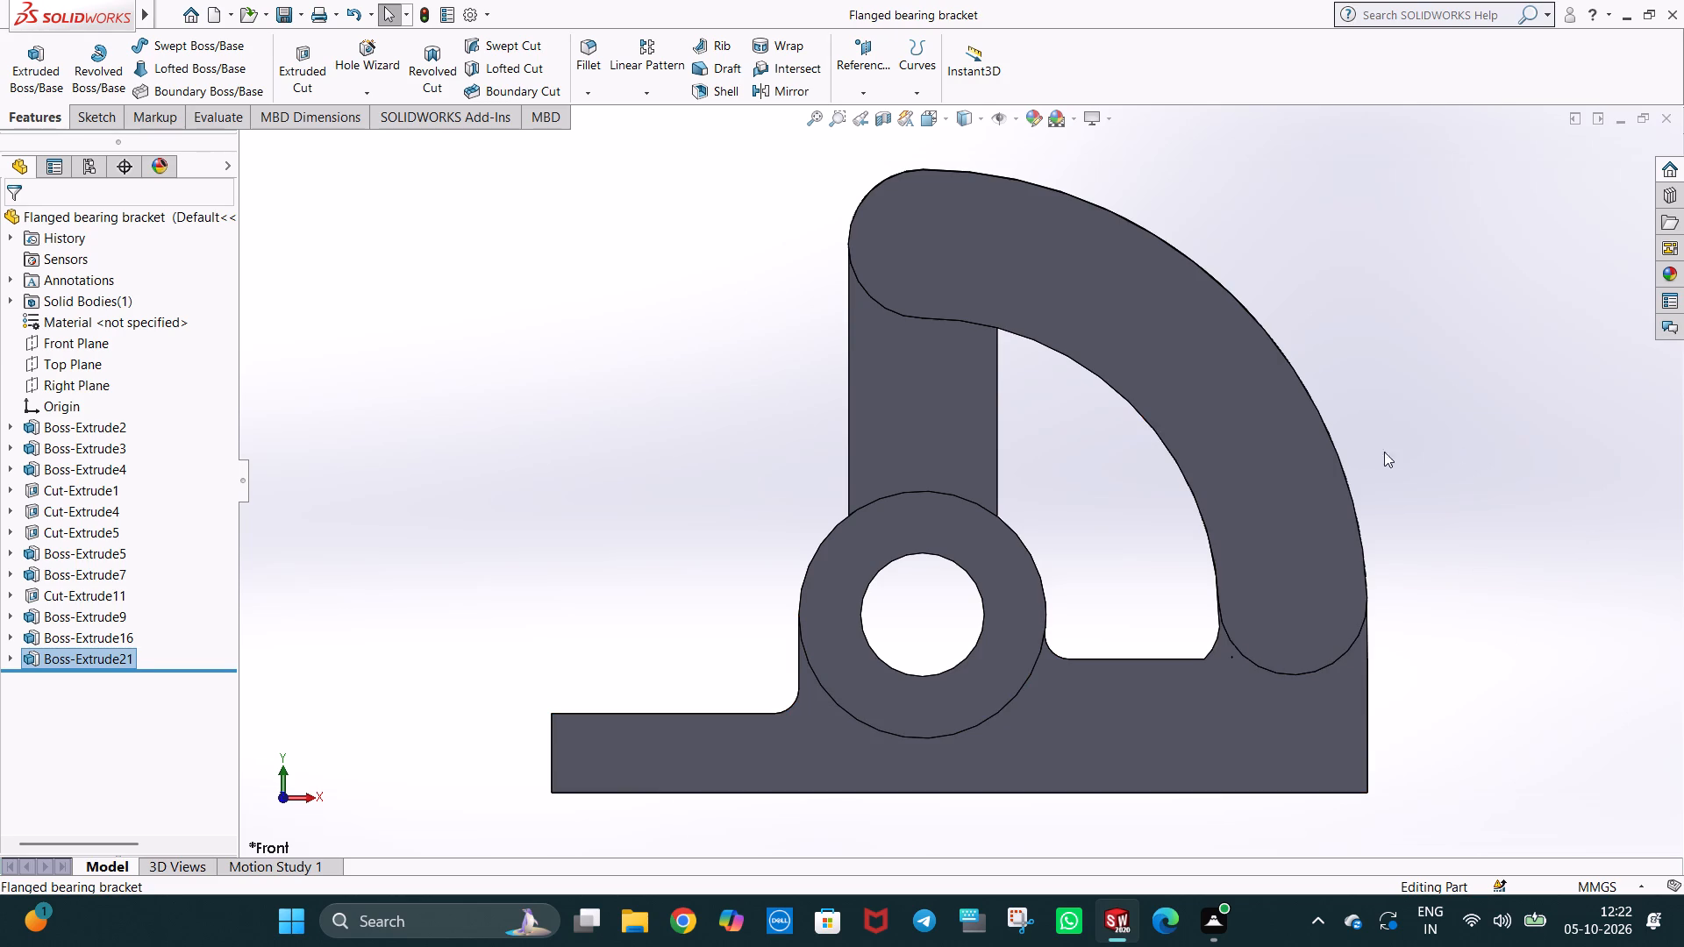
# Start a sketch on the curved arm's front face and draw a circle of radius 75 mm centred on the bearing bore.
pyautogui.moveTo(1267, 472); pyautogui.dragTo(1294, 538, button='middle')
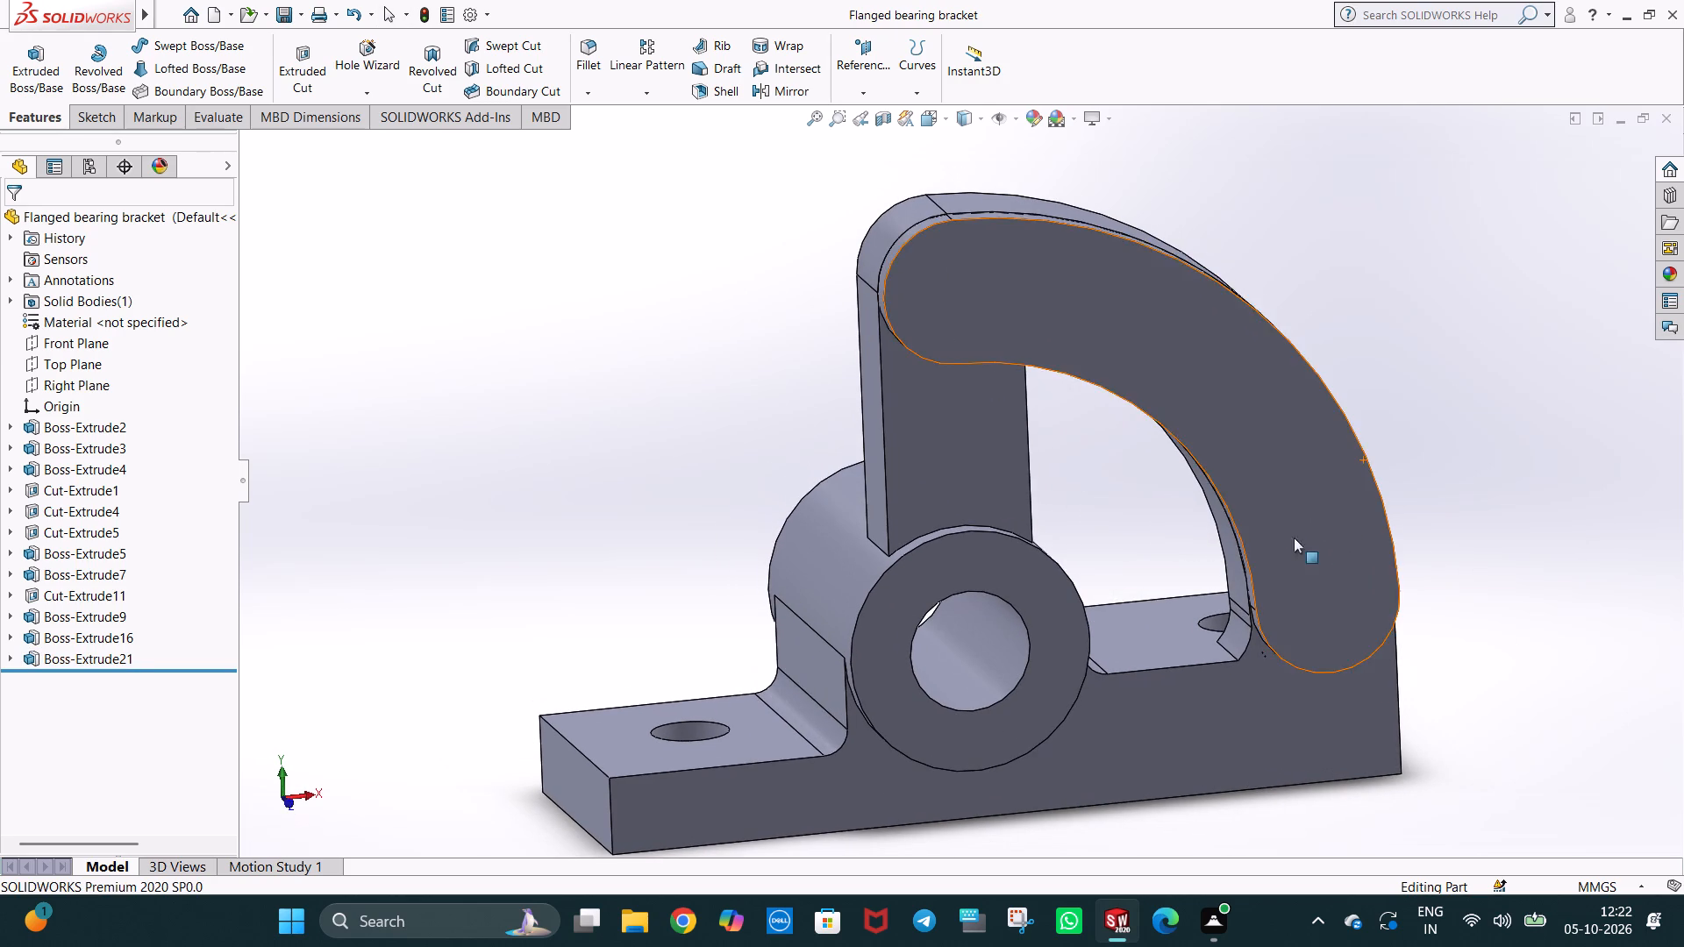
pyautogui.hotkey('ctrl', '1')
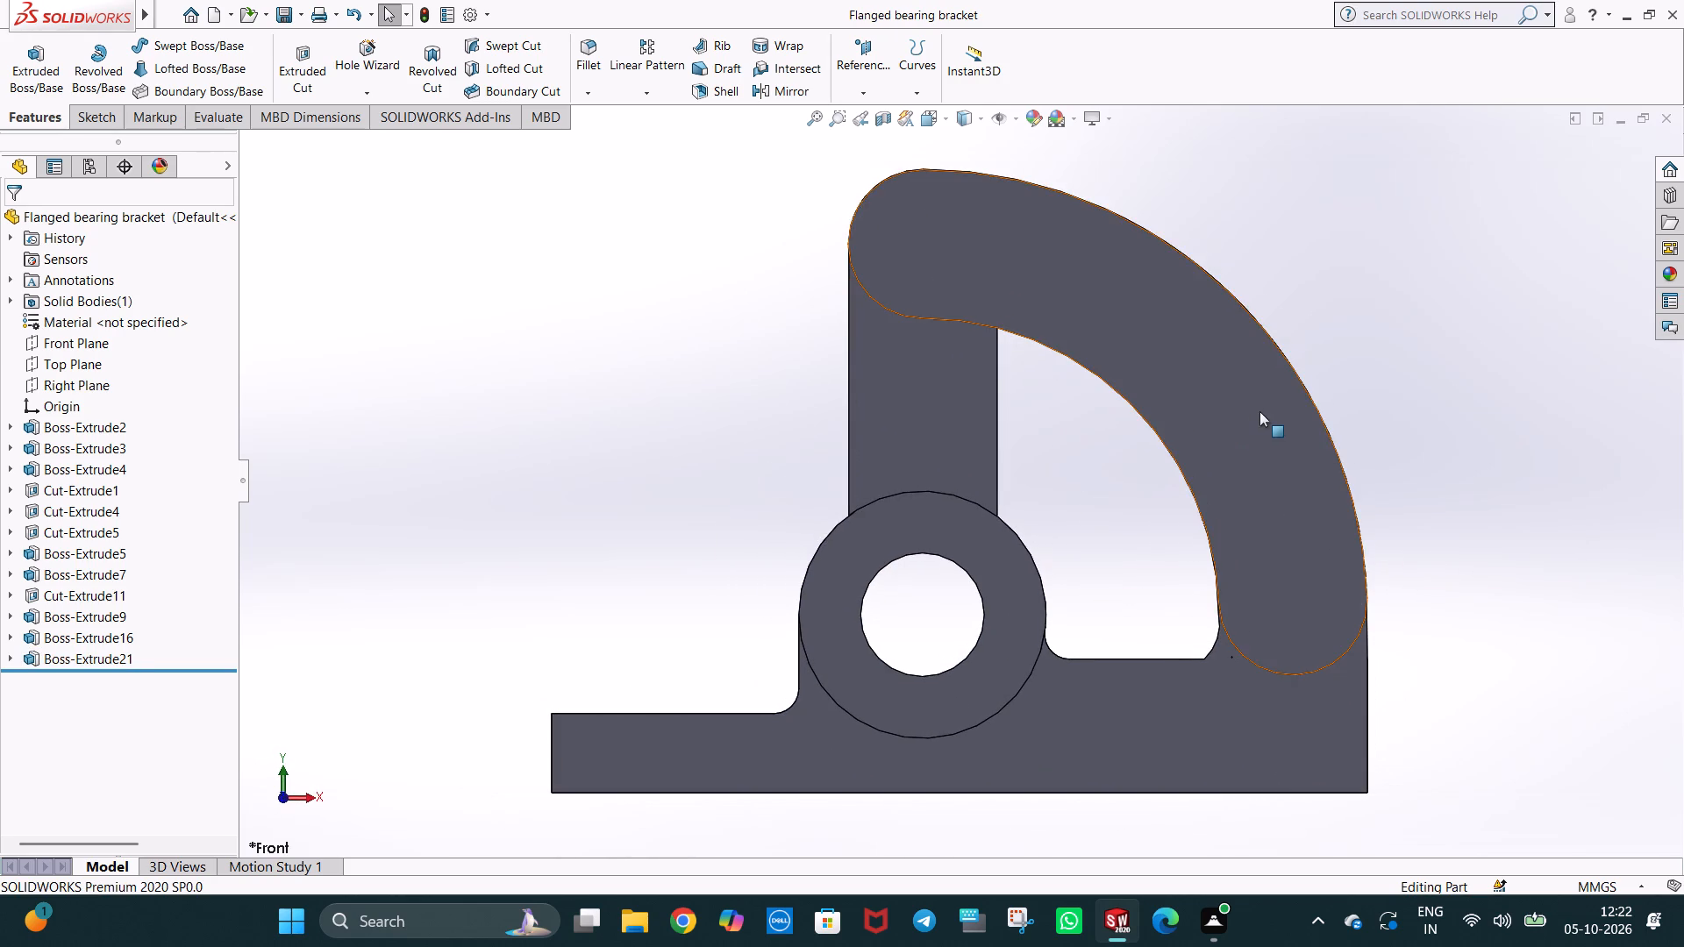
pyautogui.rightClick(1259, 411)
pyautogui.click(1309, 381)
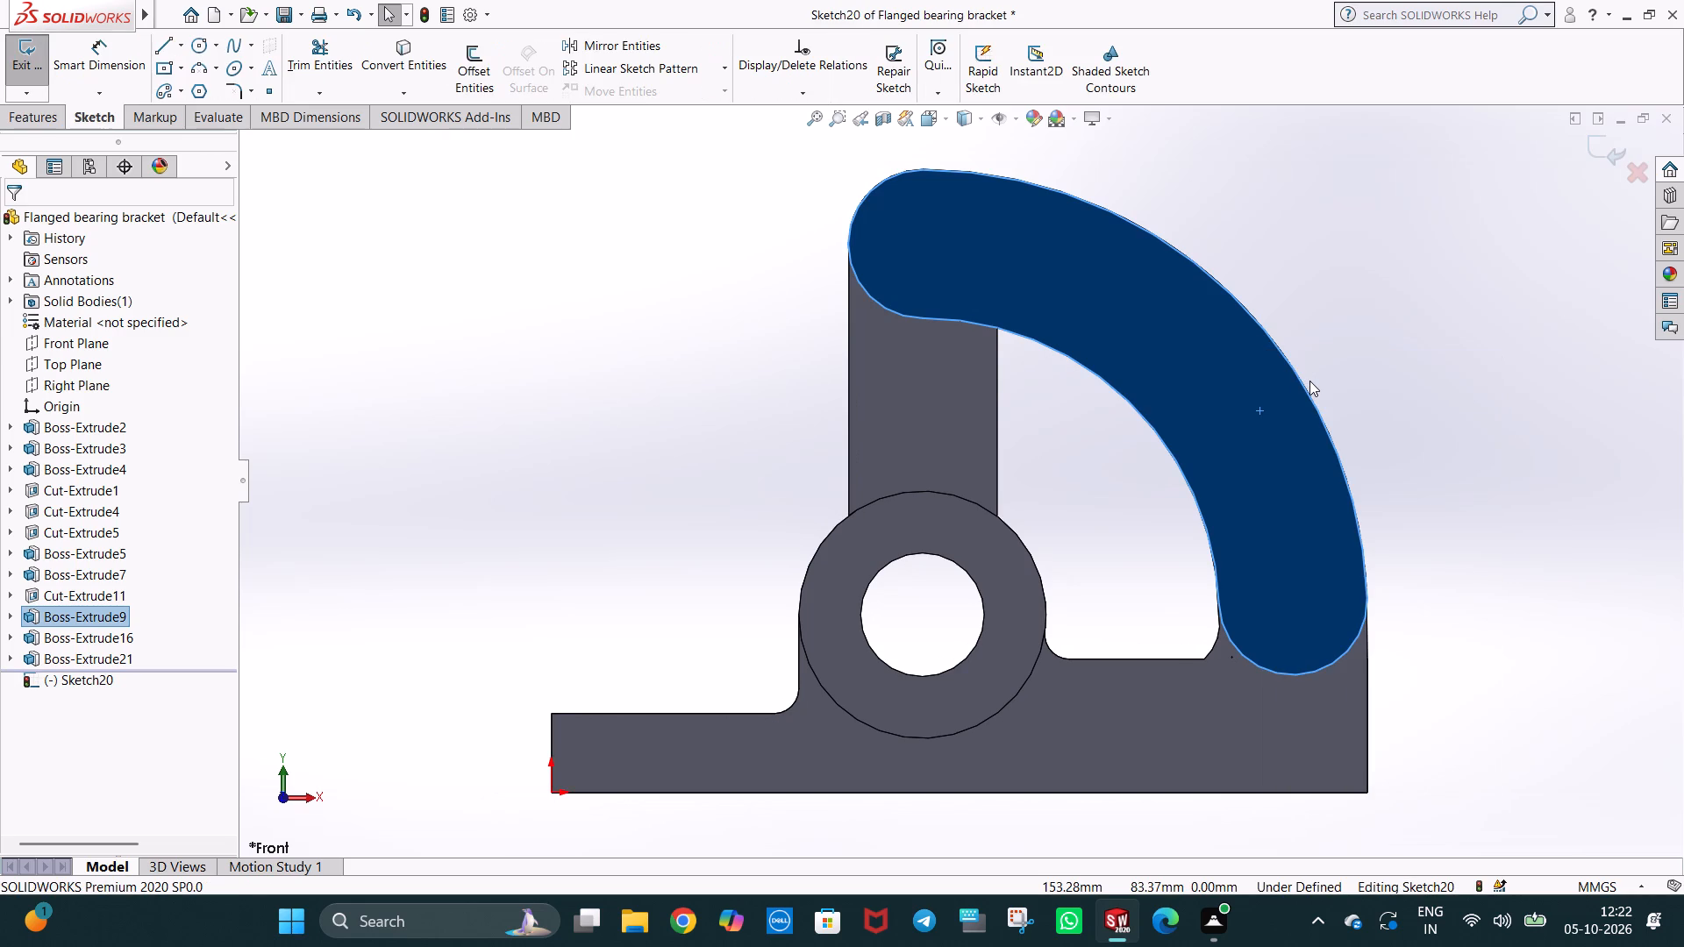
pyautogui.click(195, 42)
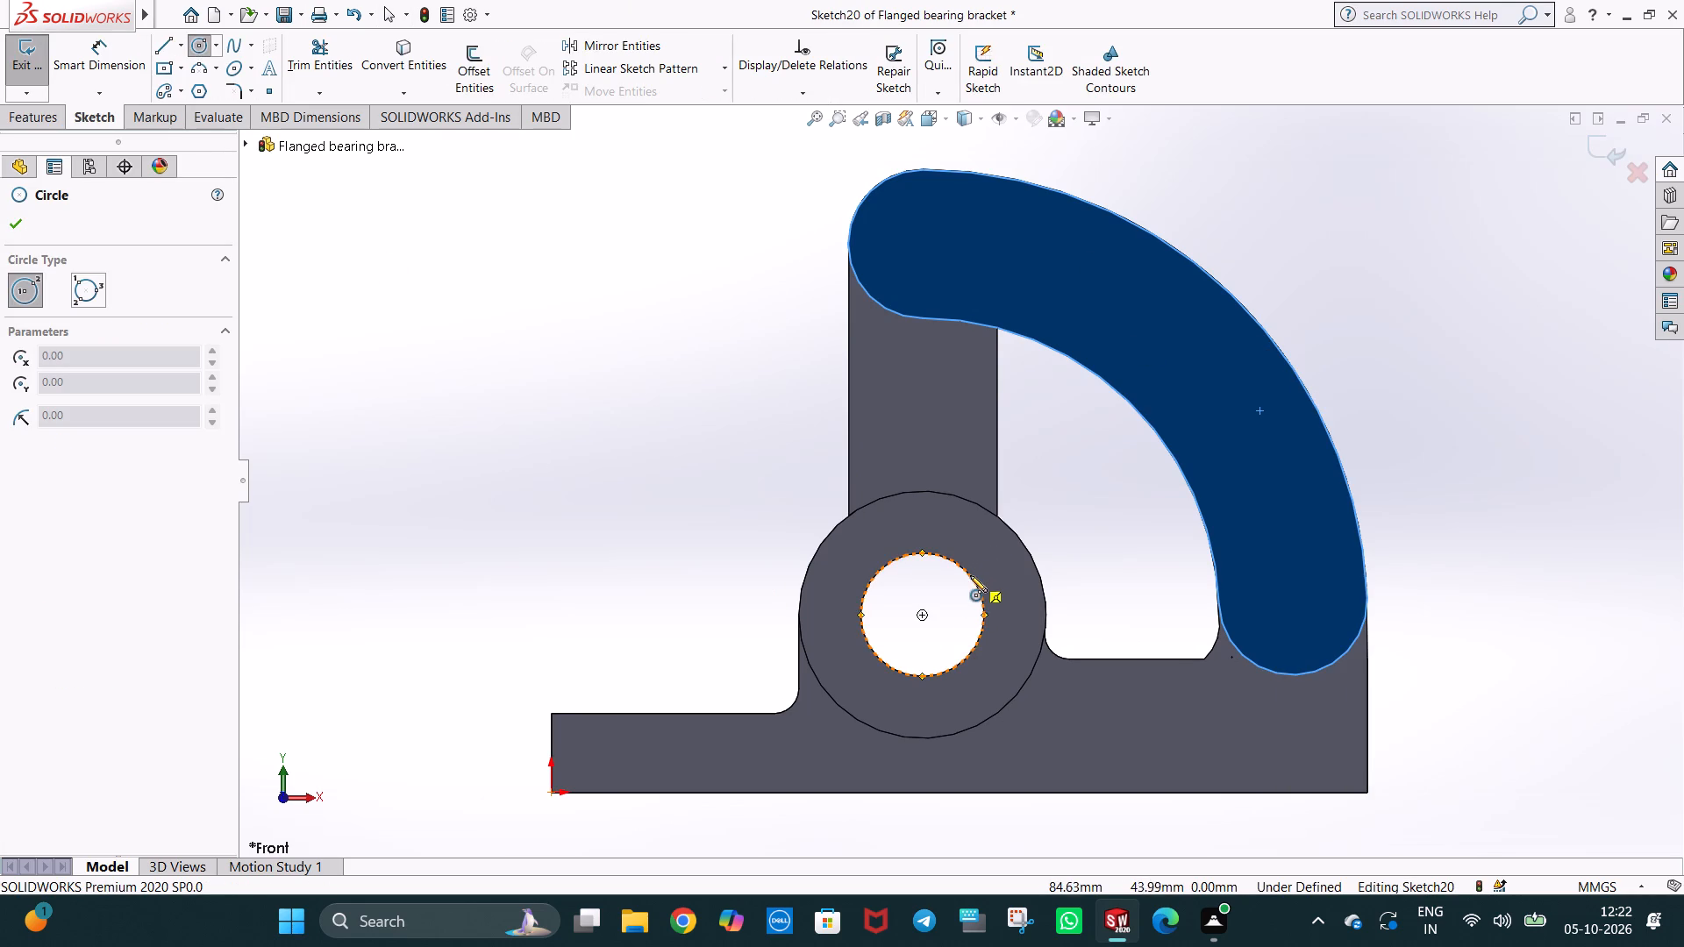
pyautogui.click(921, 615)
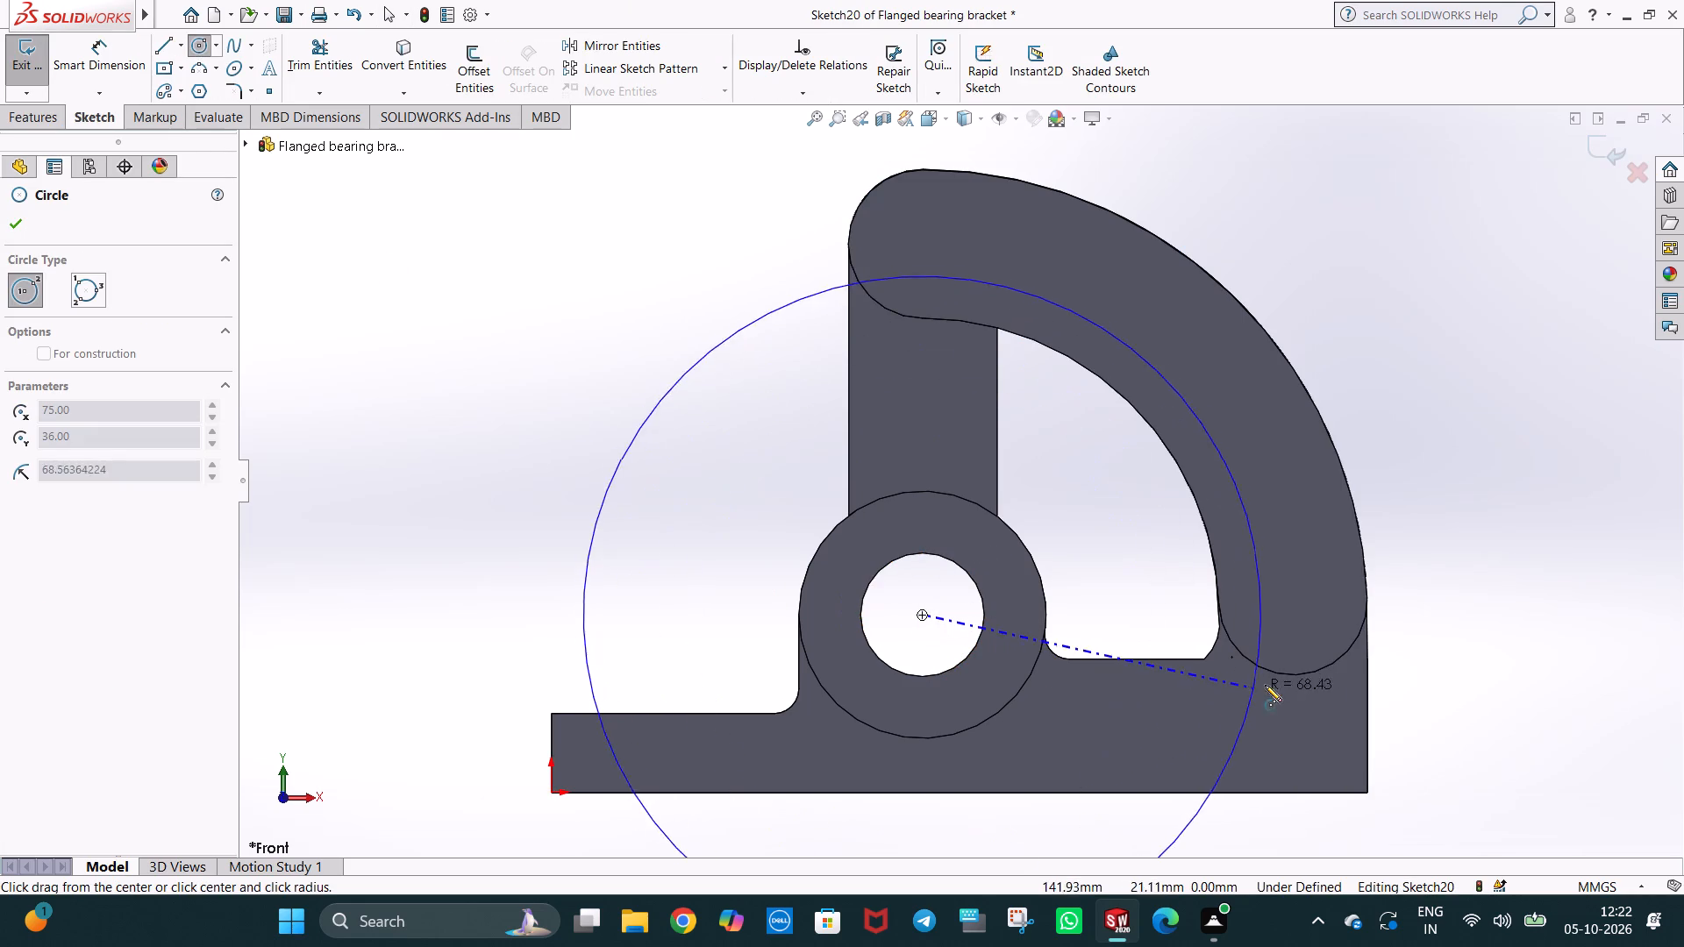
pyautogui.click(1293, 682)
pyautogui.write('75')
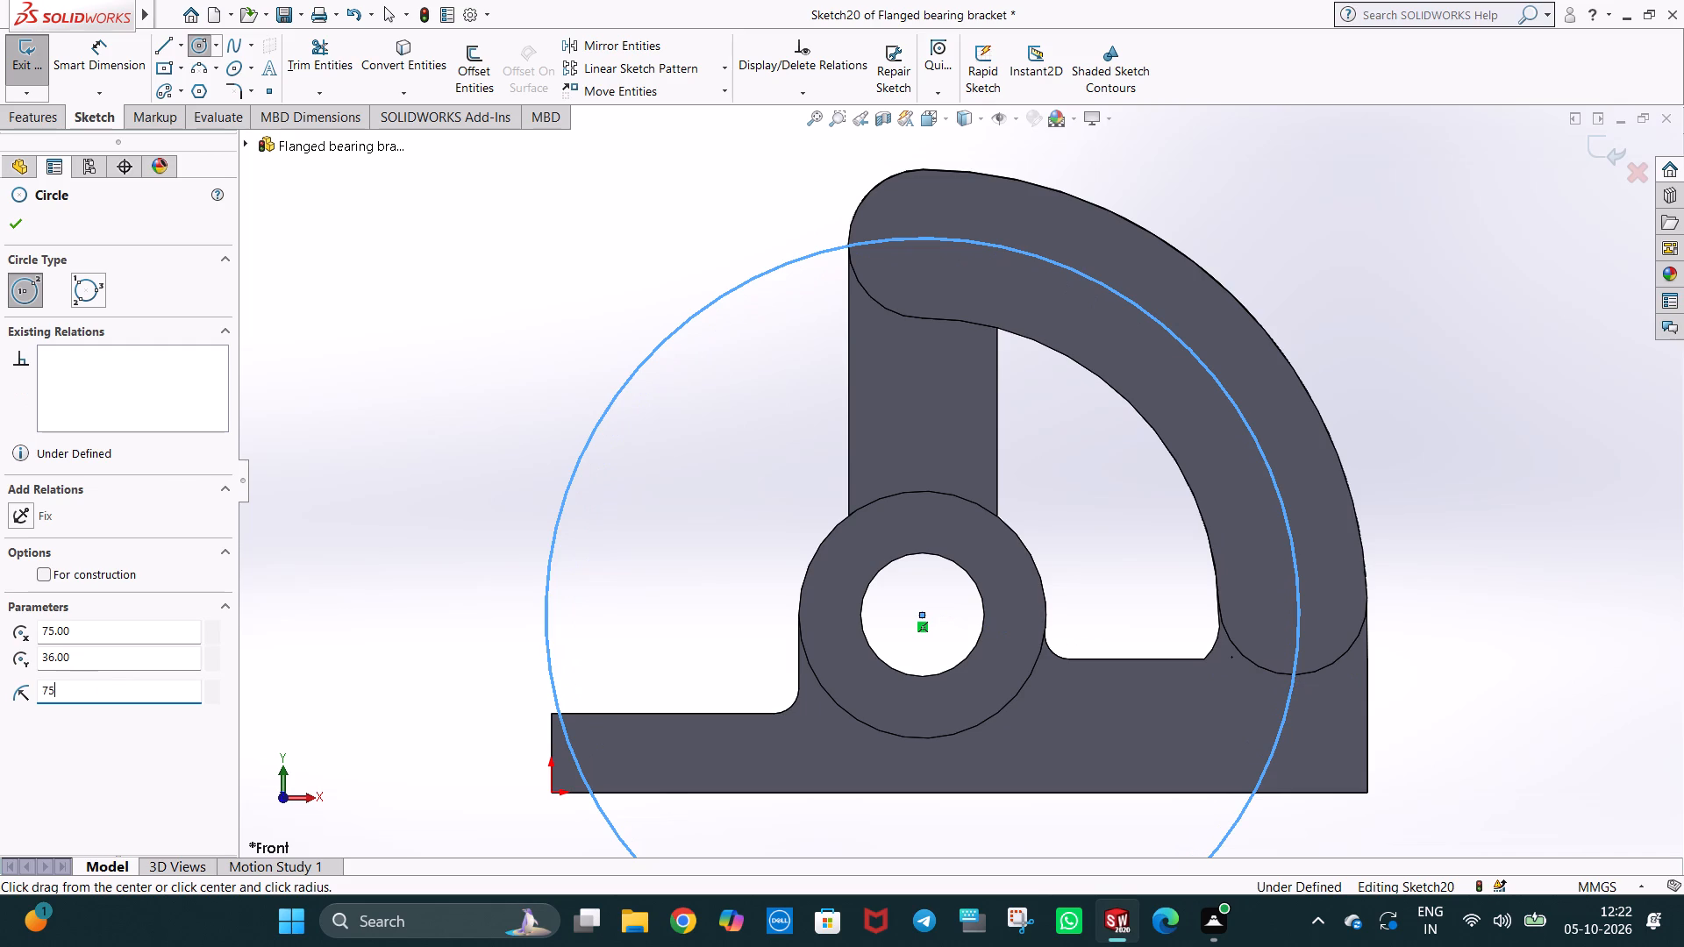
pyautogui.press('Return')
pyautogui.press('Escape')
pyautogui.press('Escape')
pyautogui.rightClick(1519, 463)
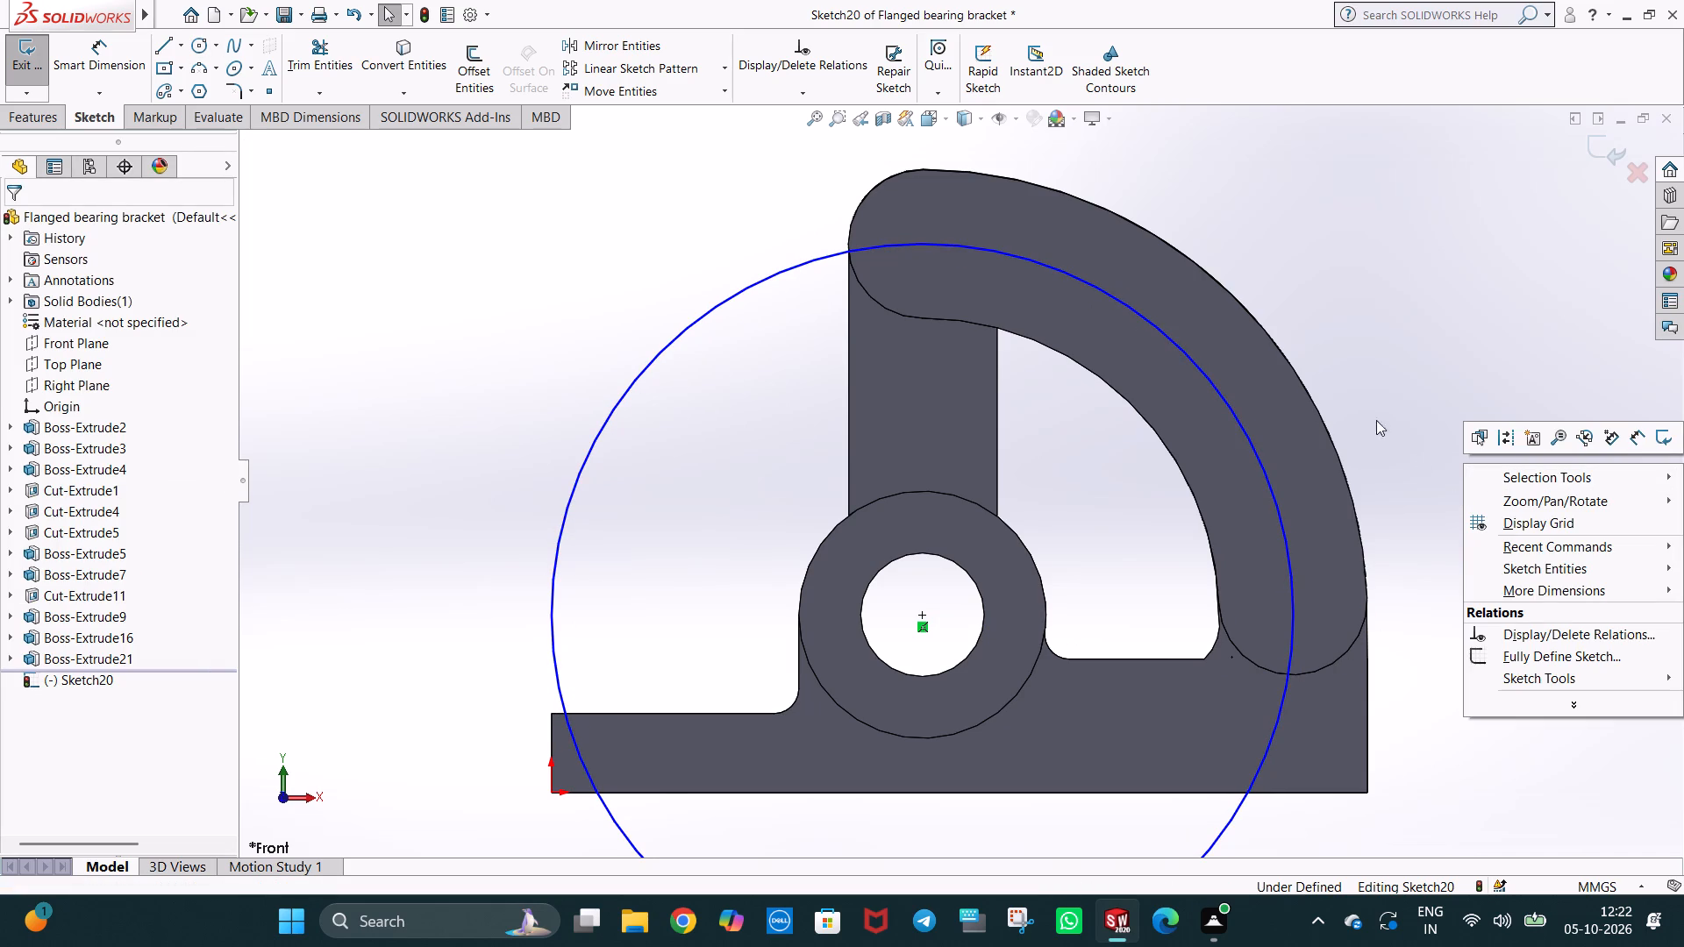
pyautogui.click(1188, 214)
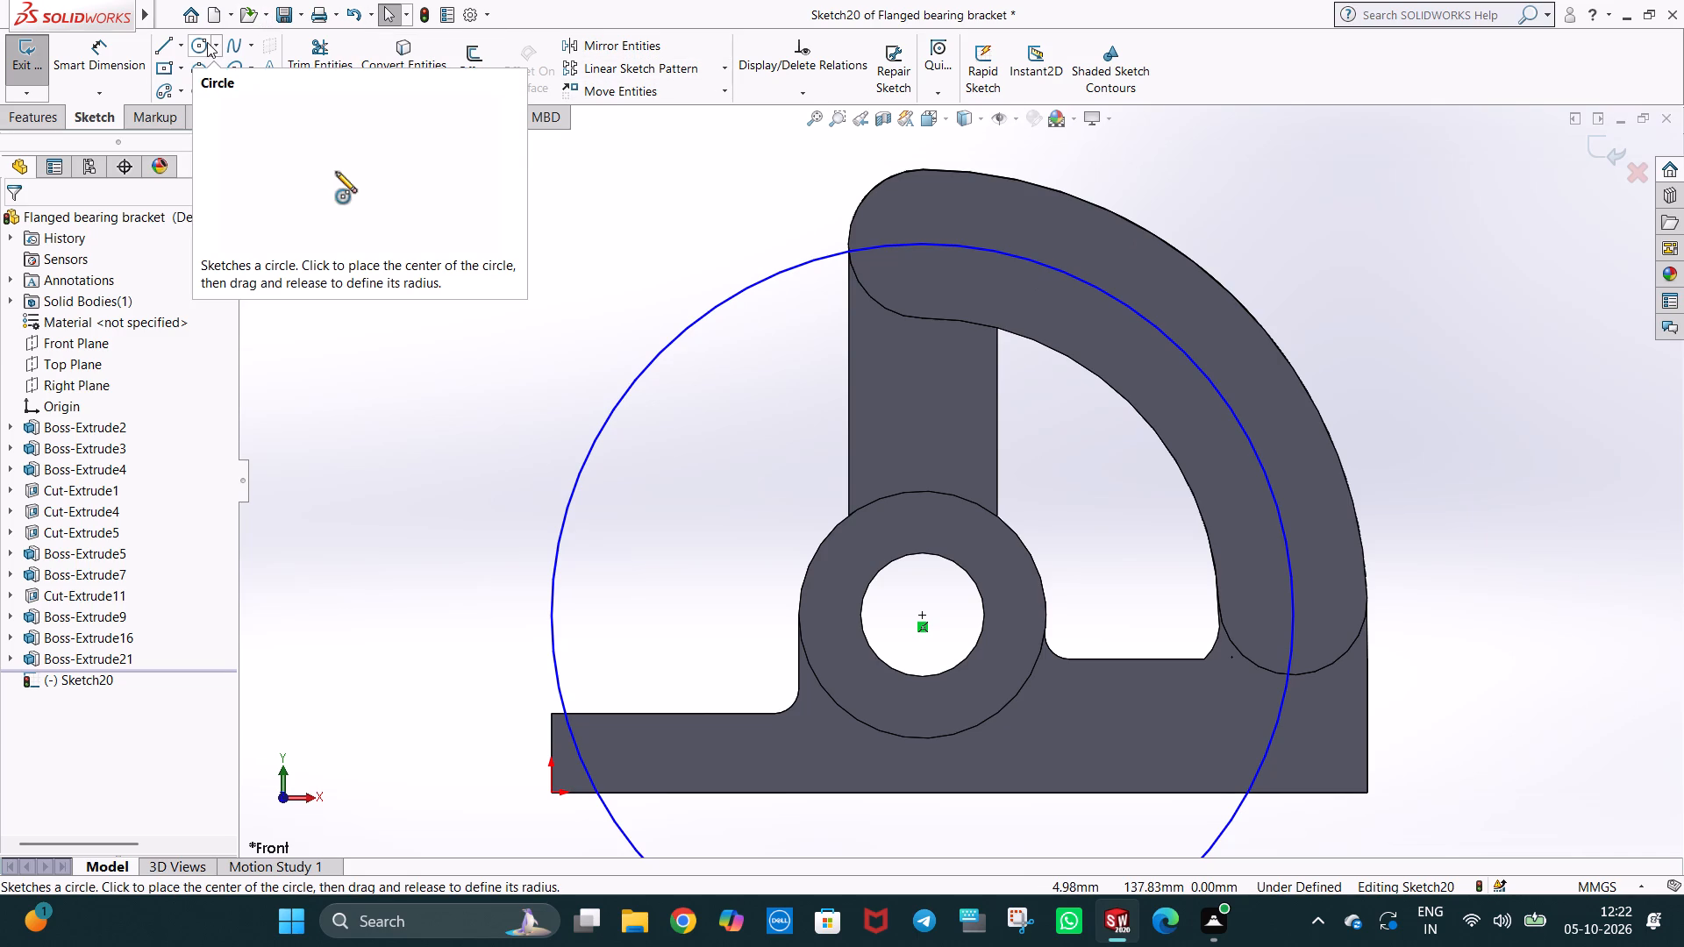
# Draw a horizontal centerline about 90 mm long from the bore centre to the curved arm's outer edge.
pyautogui.click(185, 43)
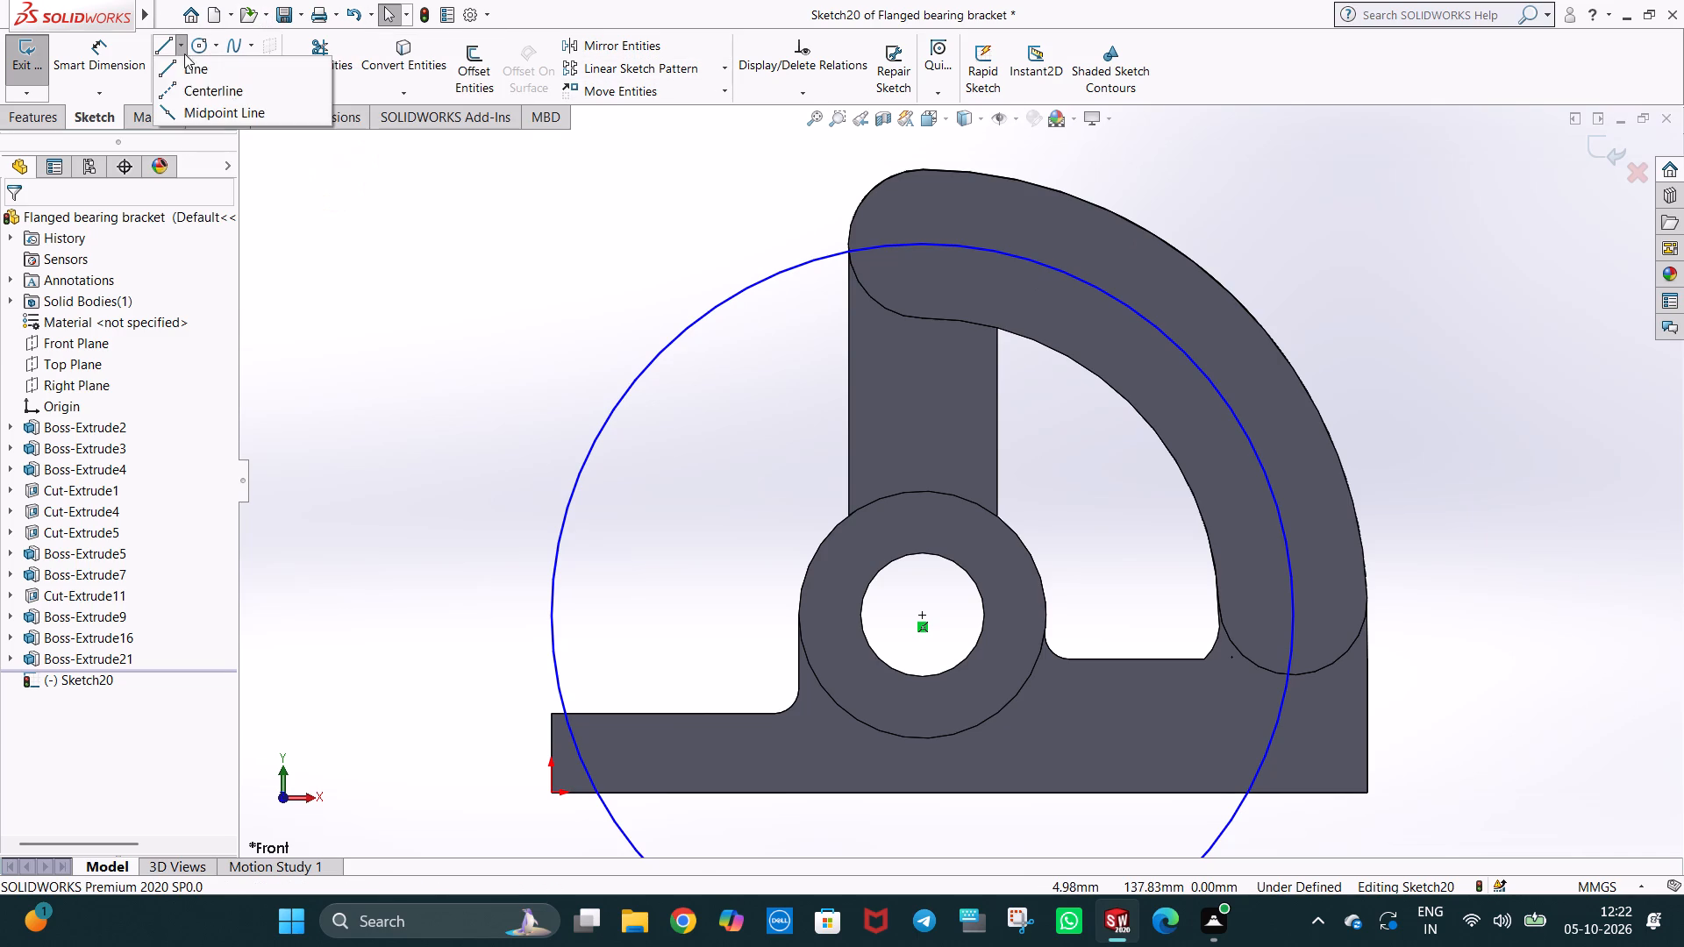
pyautogui.click(193, 82)
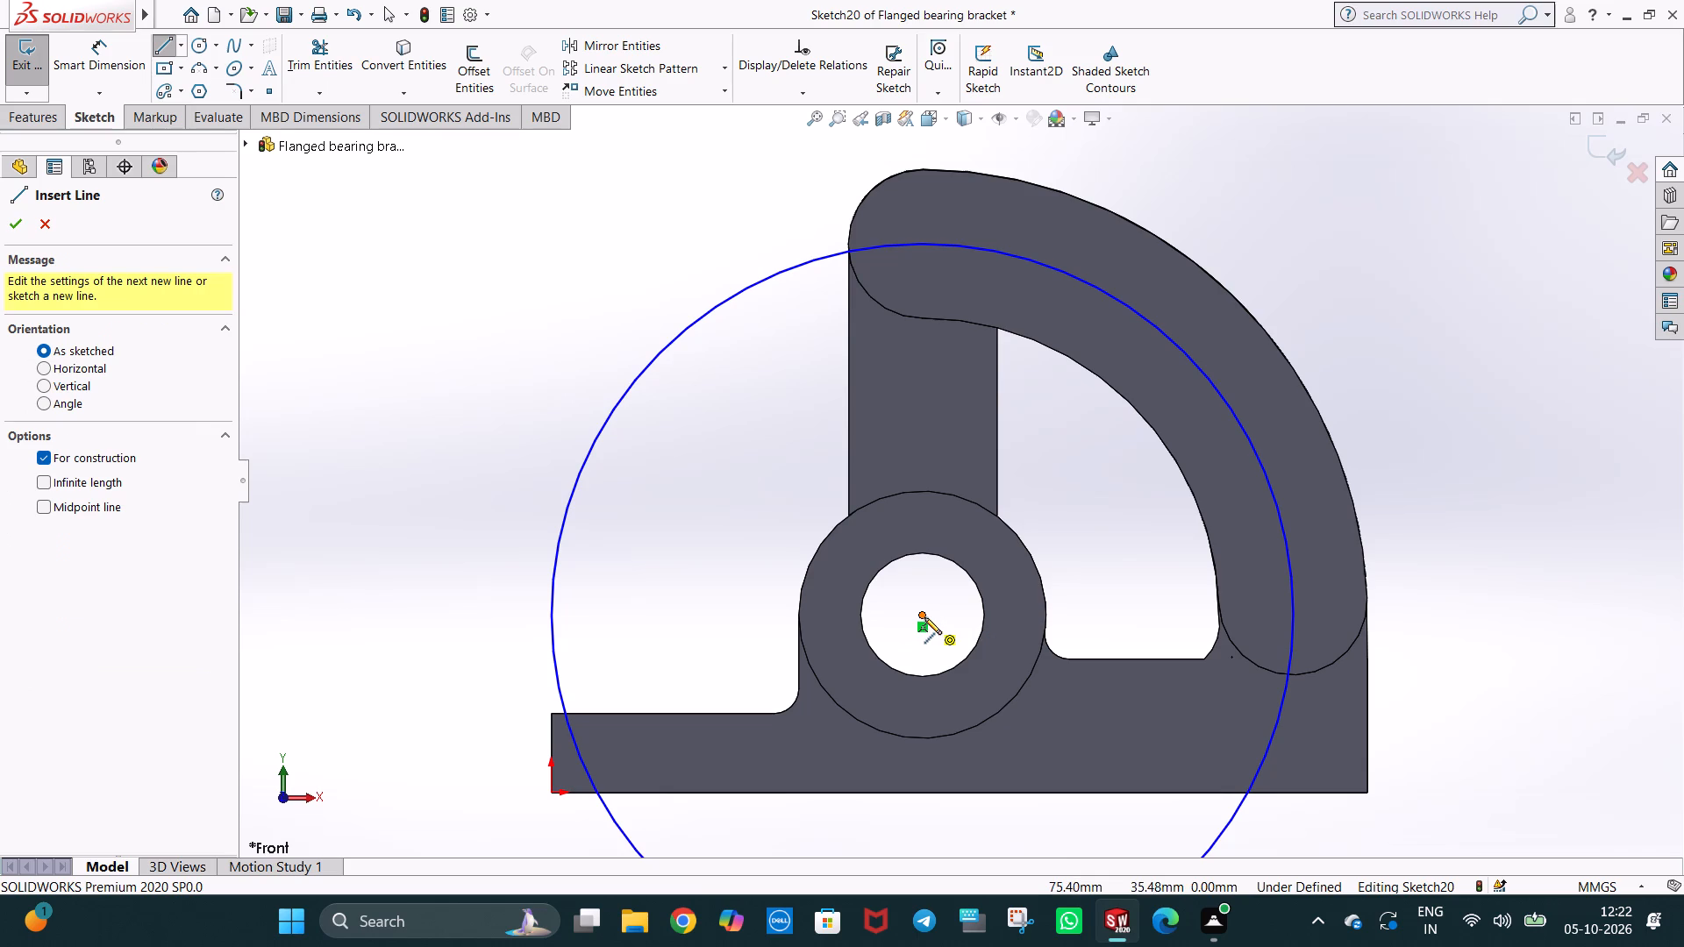
pyautogui.click(921, 616)
pyautogui.click(1367, 613)
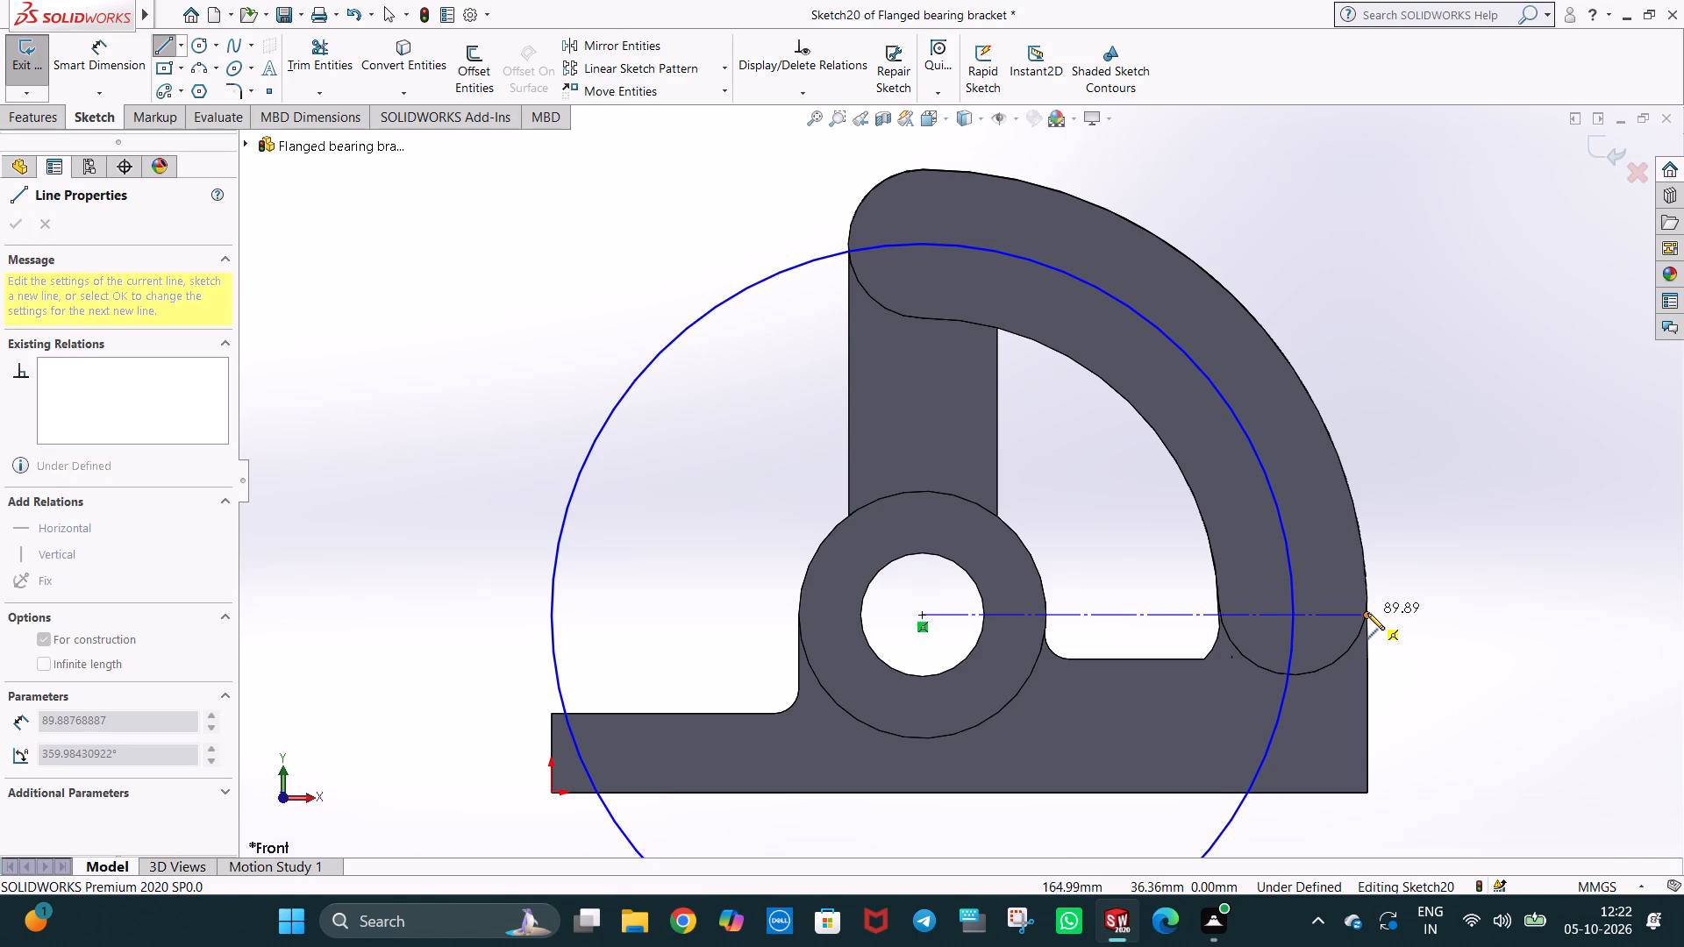
pyautogui.press('Escape')
pyautogui.press('Escape')
pyautogui.click(1402, 447)
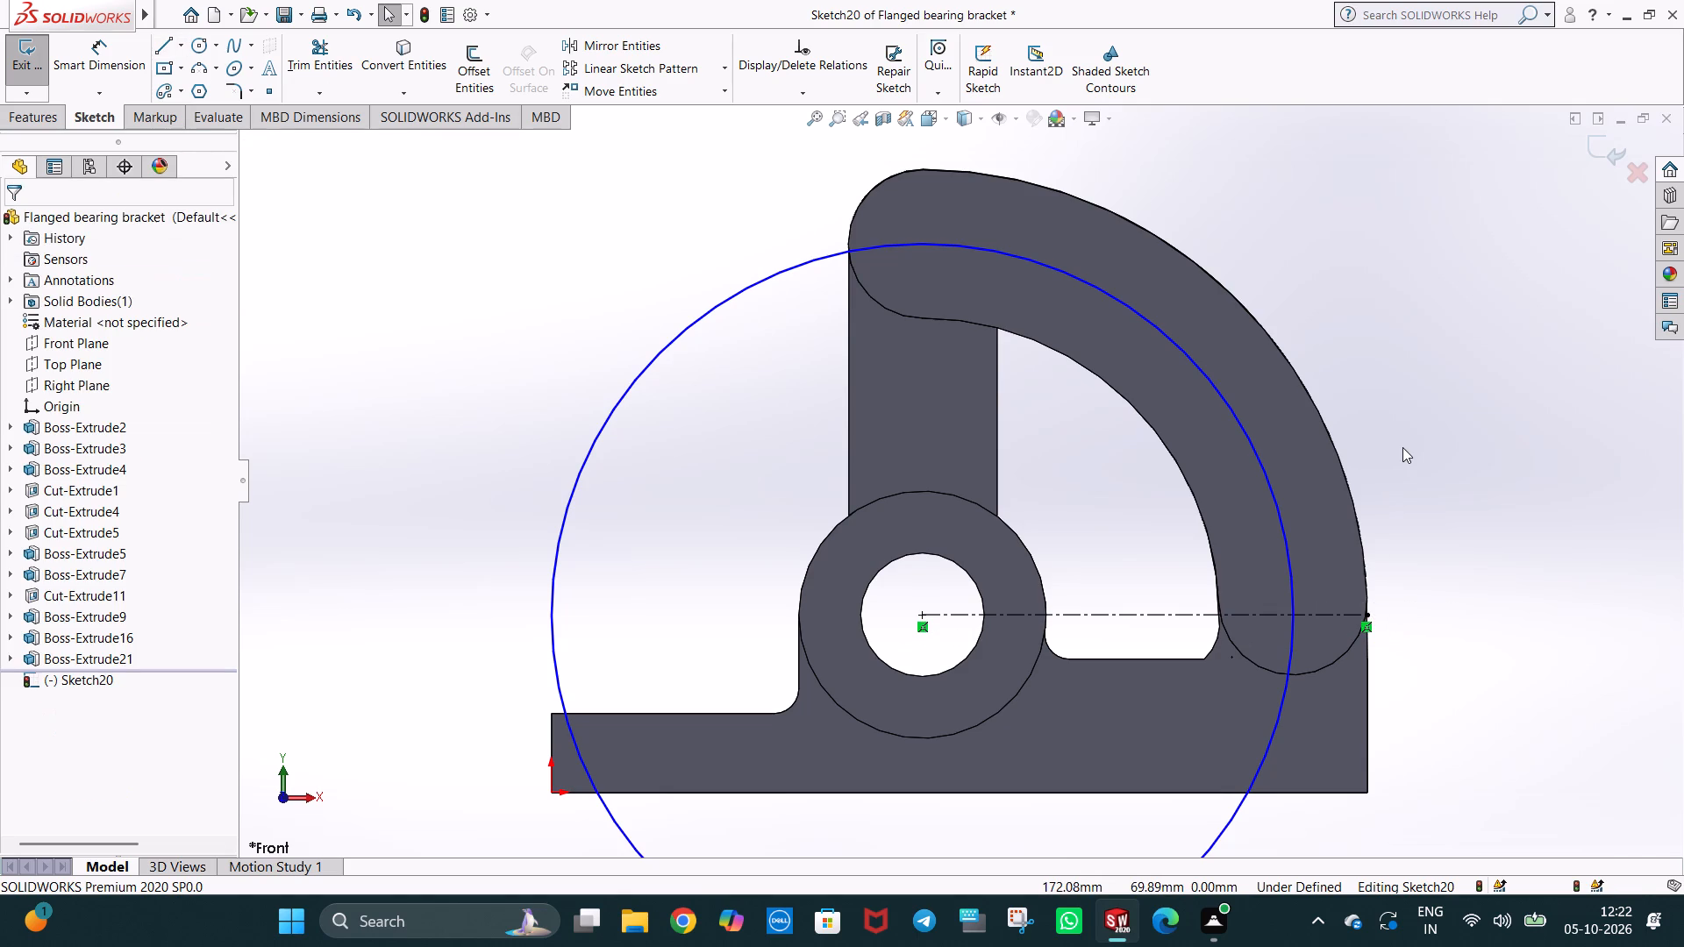
# Draw a circle of radius 6 mm centred where the large circle crosses the centerline at the arm's lower end.
pyautogui.click(197, 46)
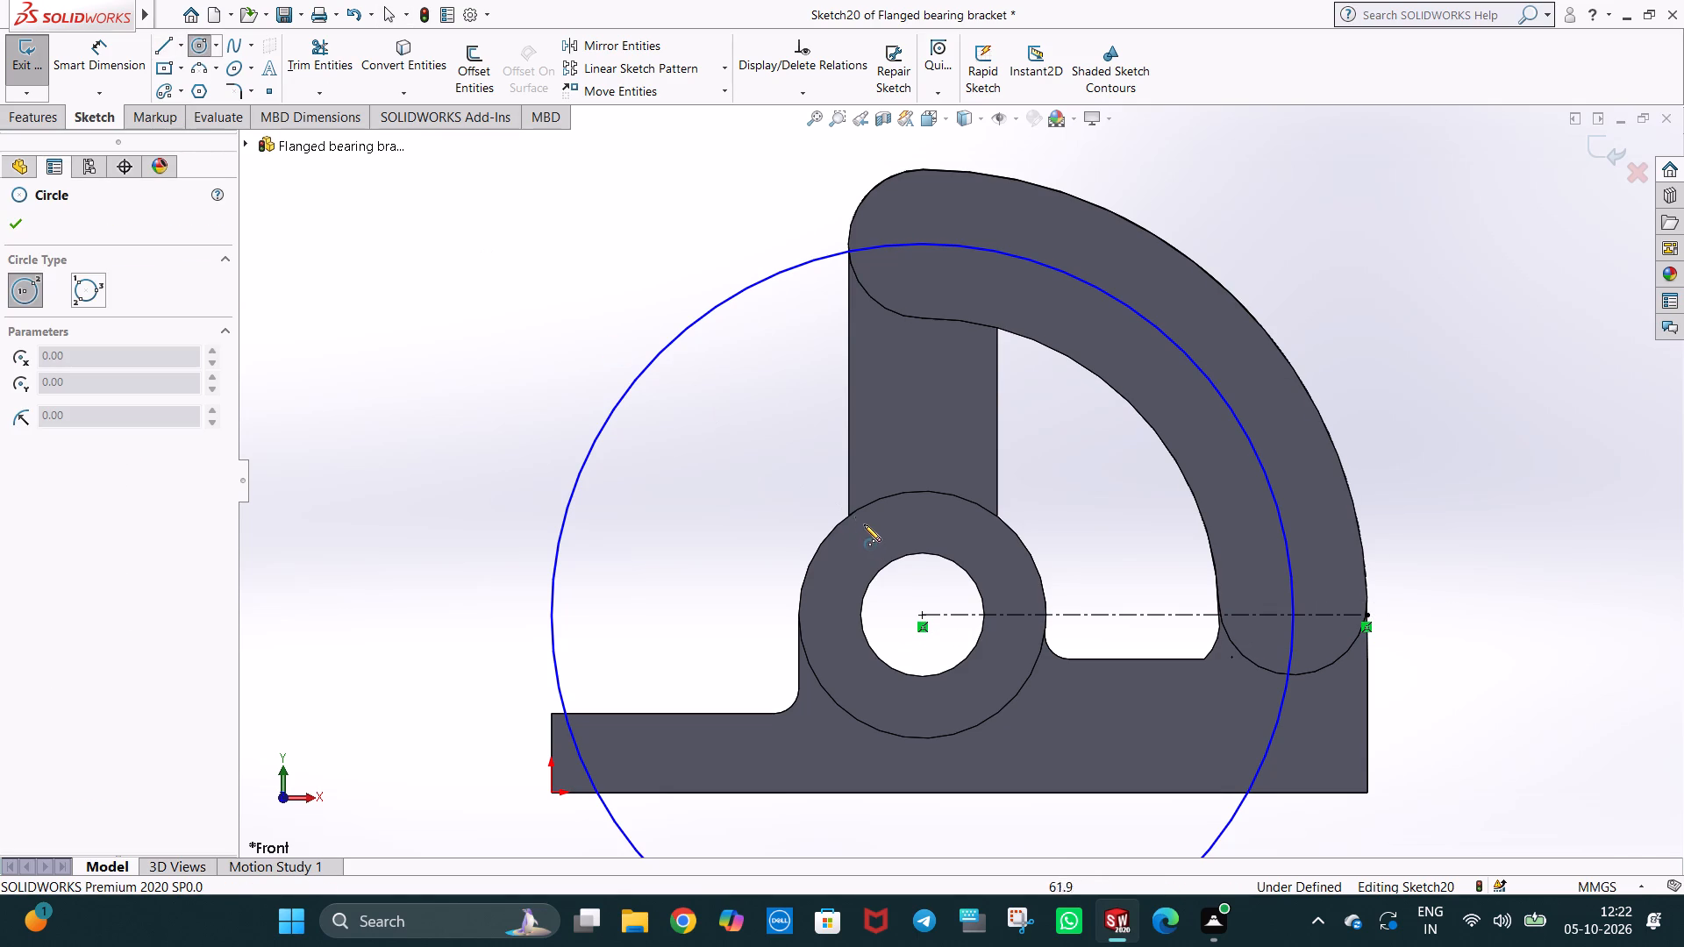
pyautogui.click(1296, 615)
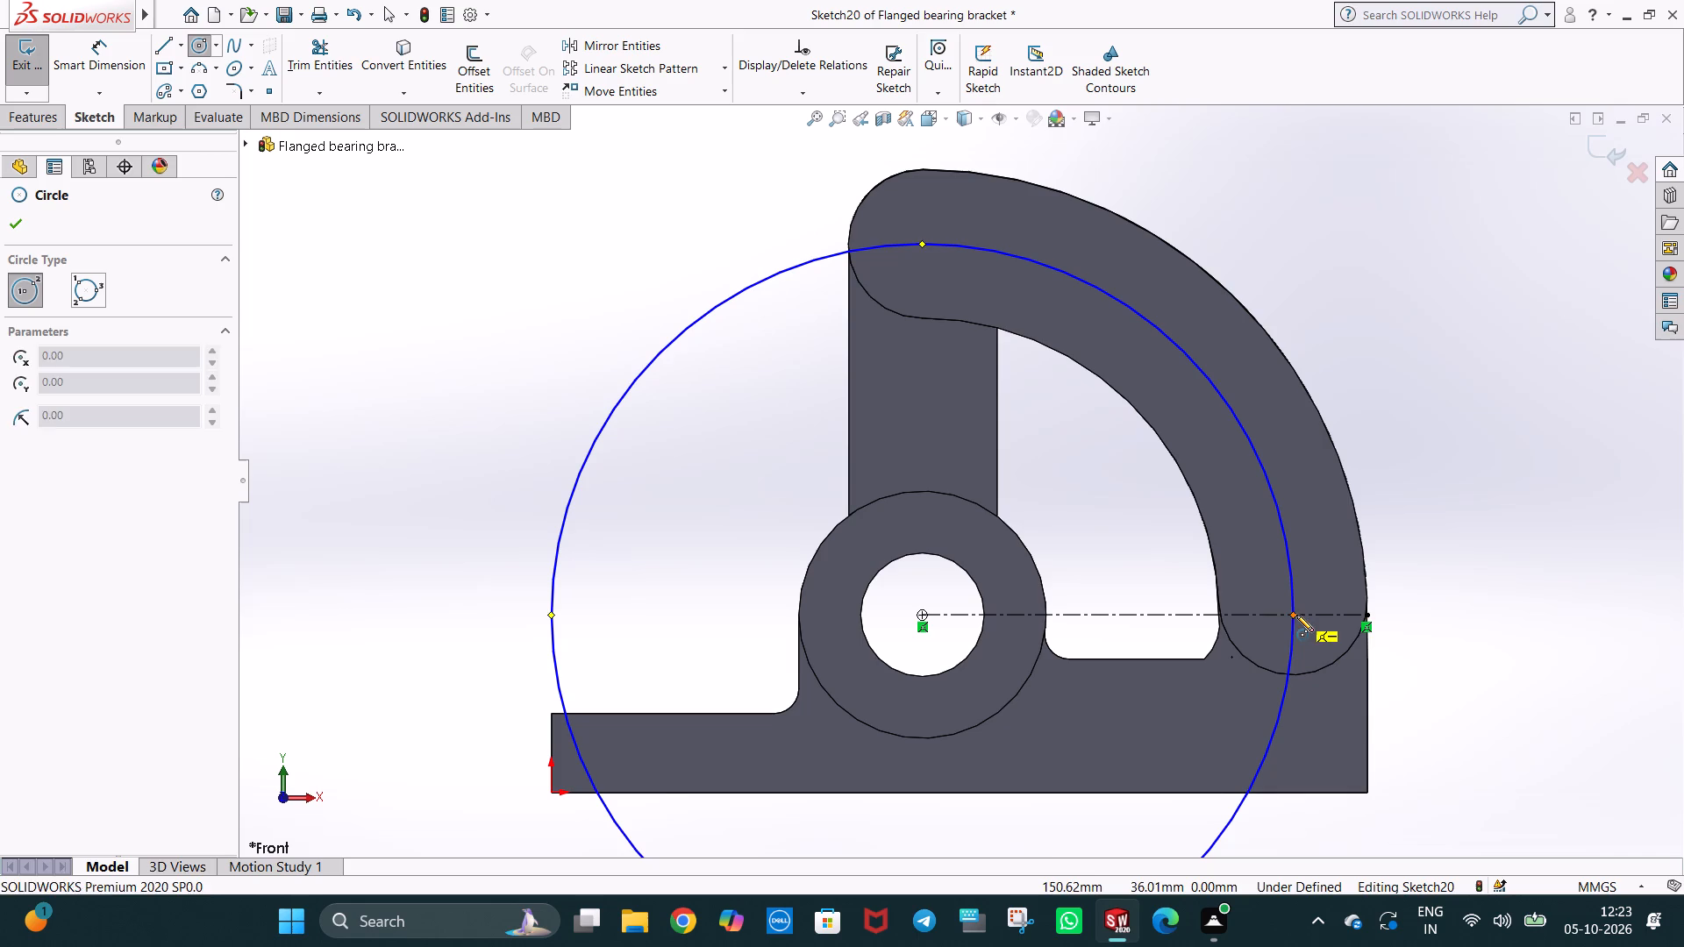
pyautogui.click(1307, 639)
pyautogui.press('6')
pyautogui.press('Return')
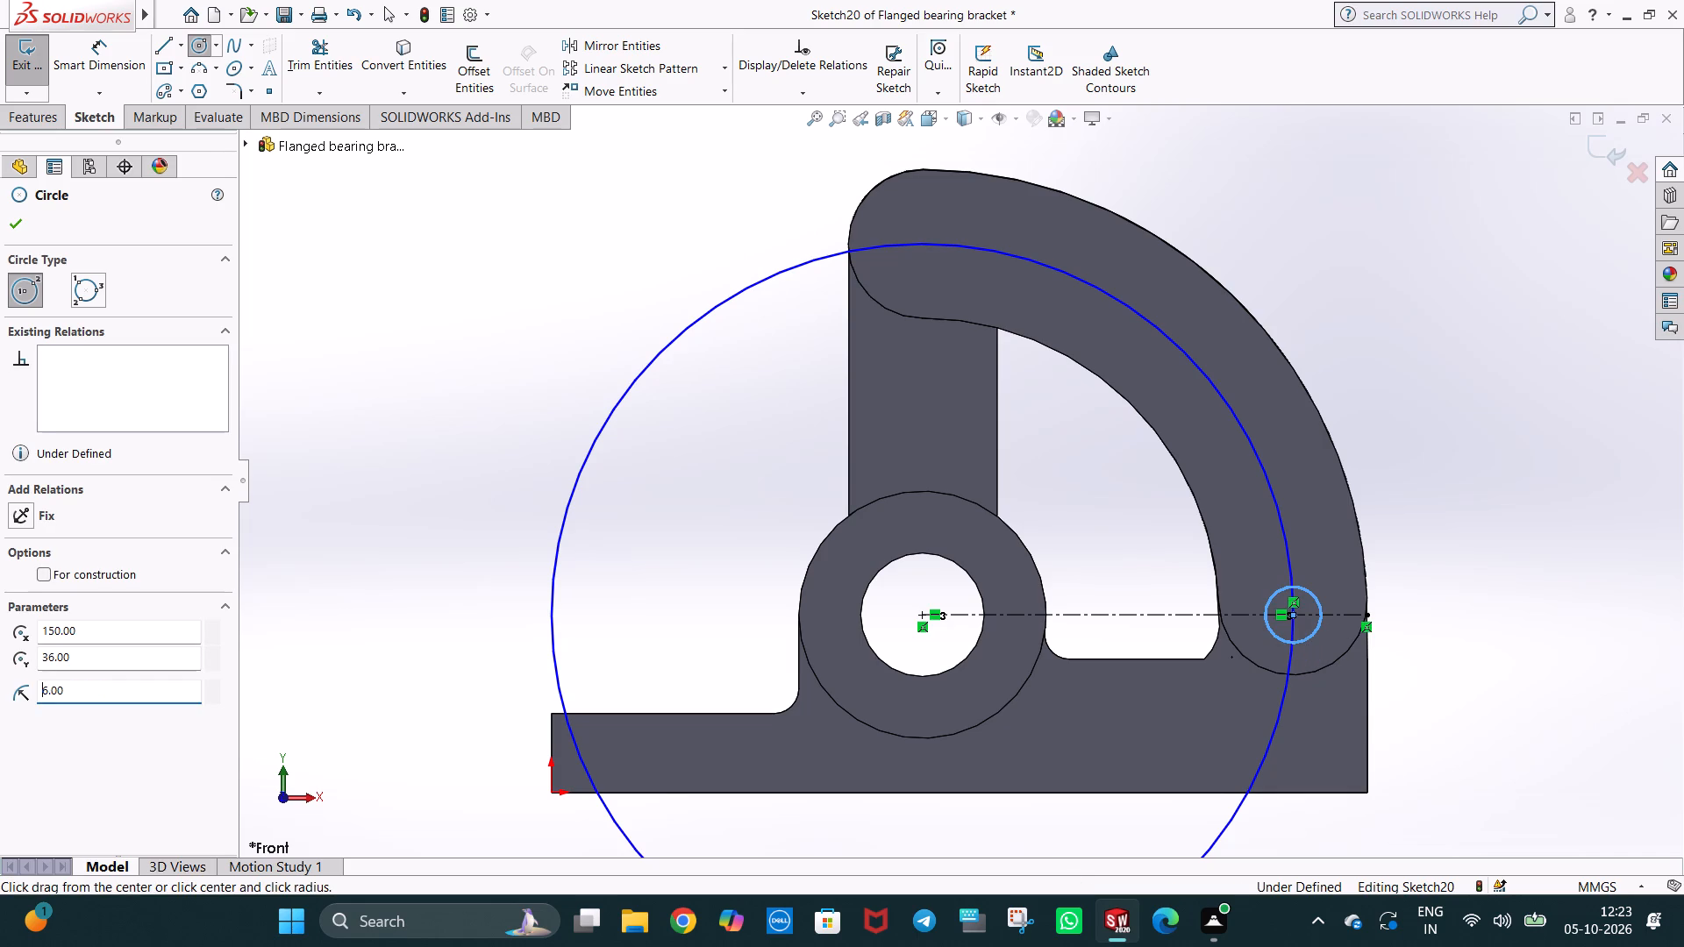
pyautogui.press('Escape')
pyautogui.press('Escape')
pyautogui.click(1424, 517)
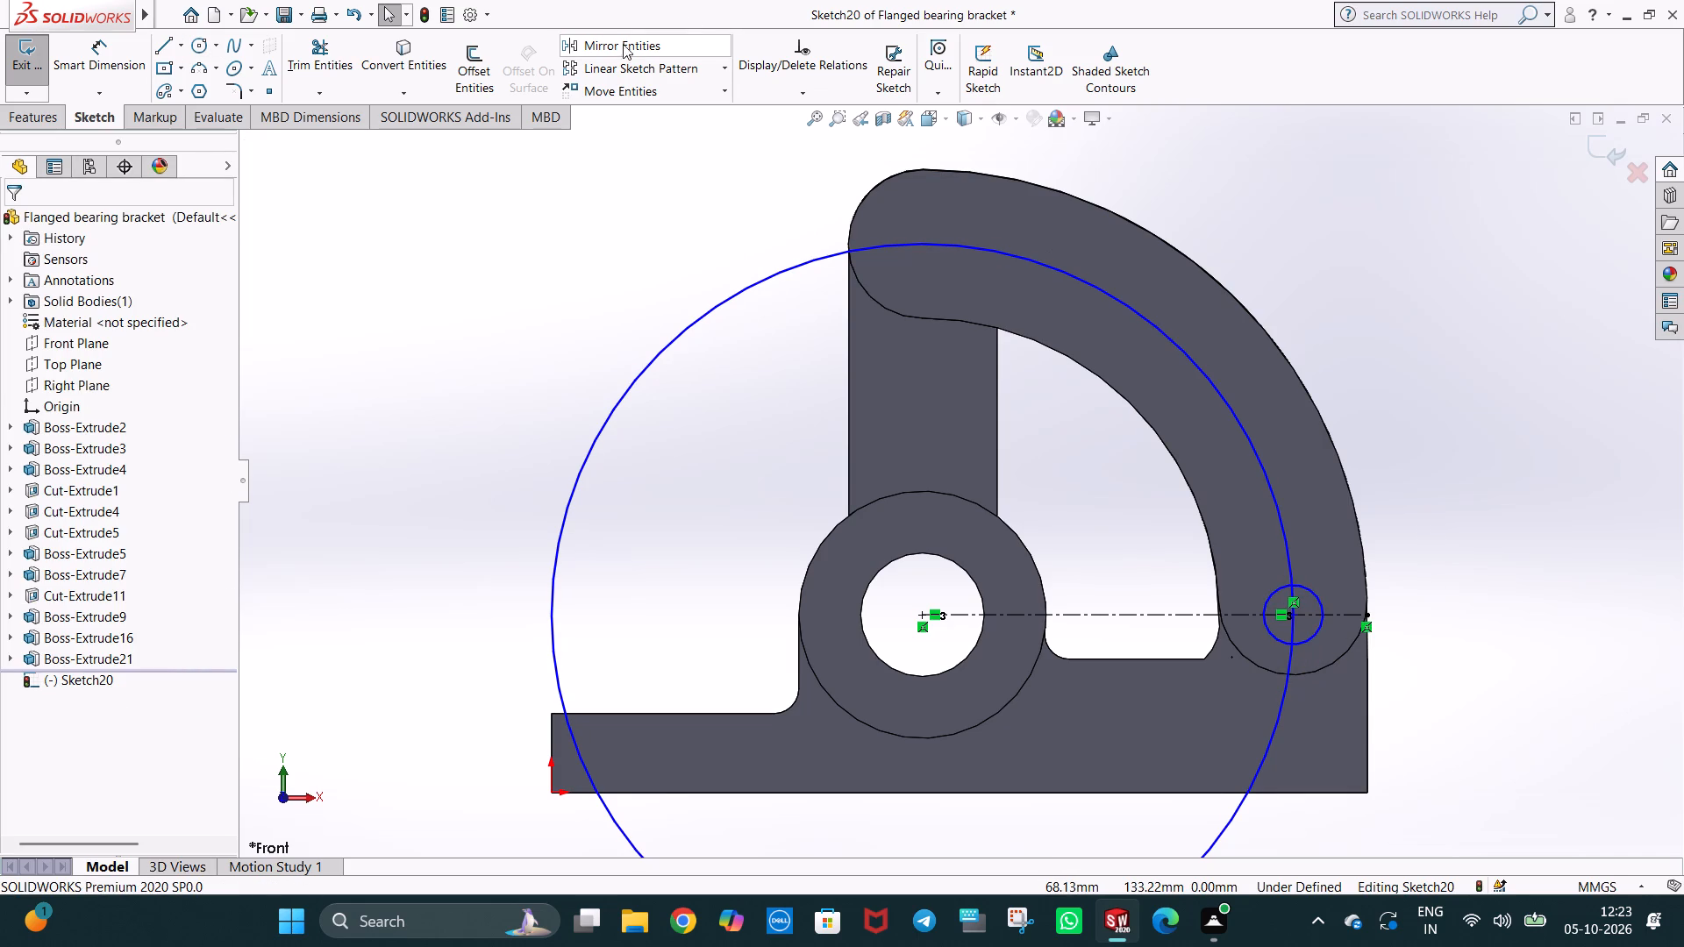
# Dimension the diameter of the small circle at the arm's lower end.
pyautogui.click(117, 61)
pyautogui.click(1312, 591)
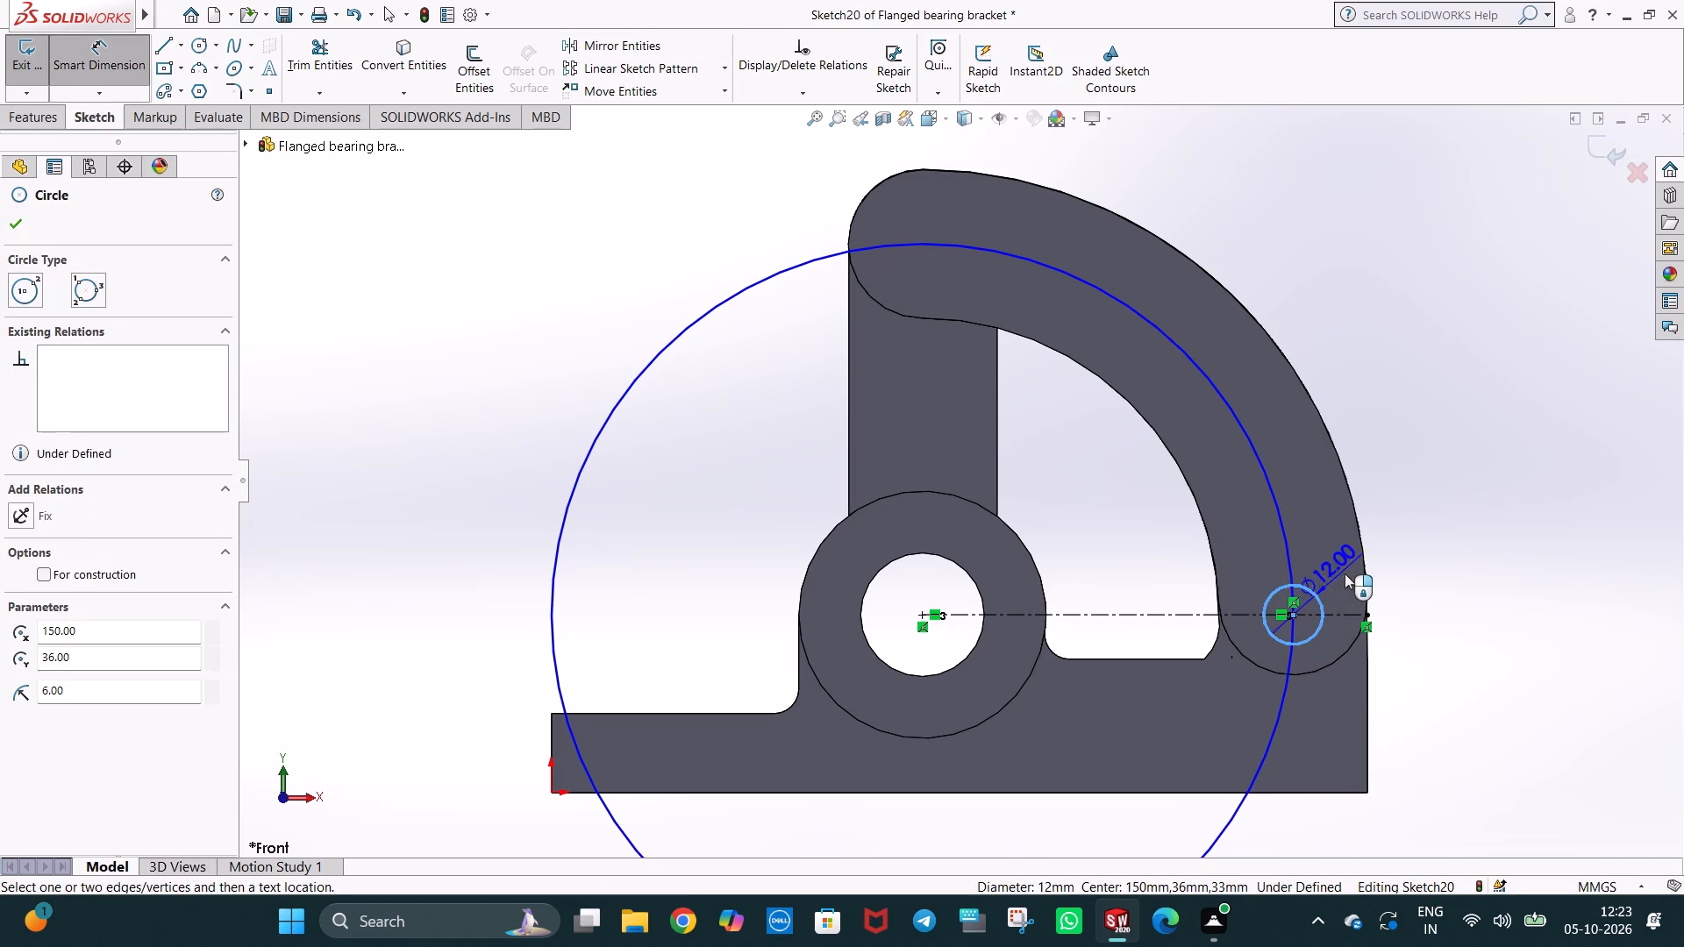
pyautogui.click(1346, 573)
pyautogui.click(1278, 538)
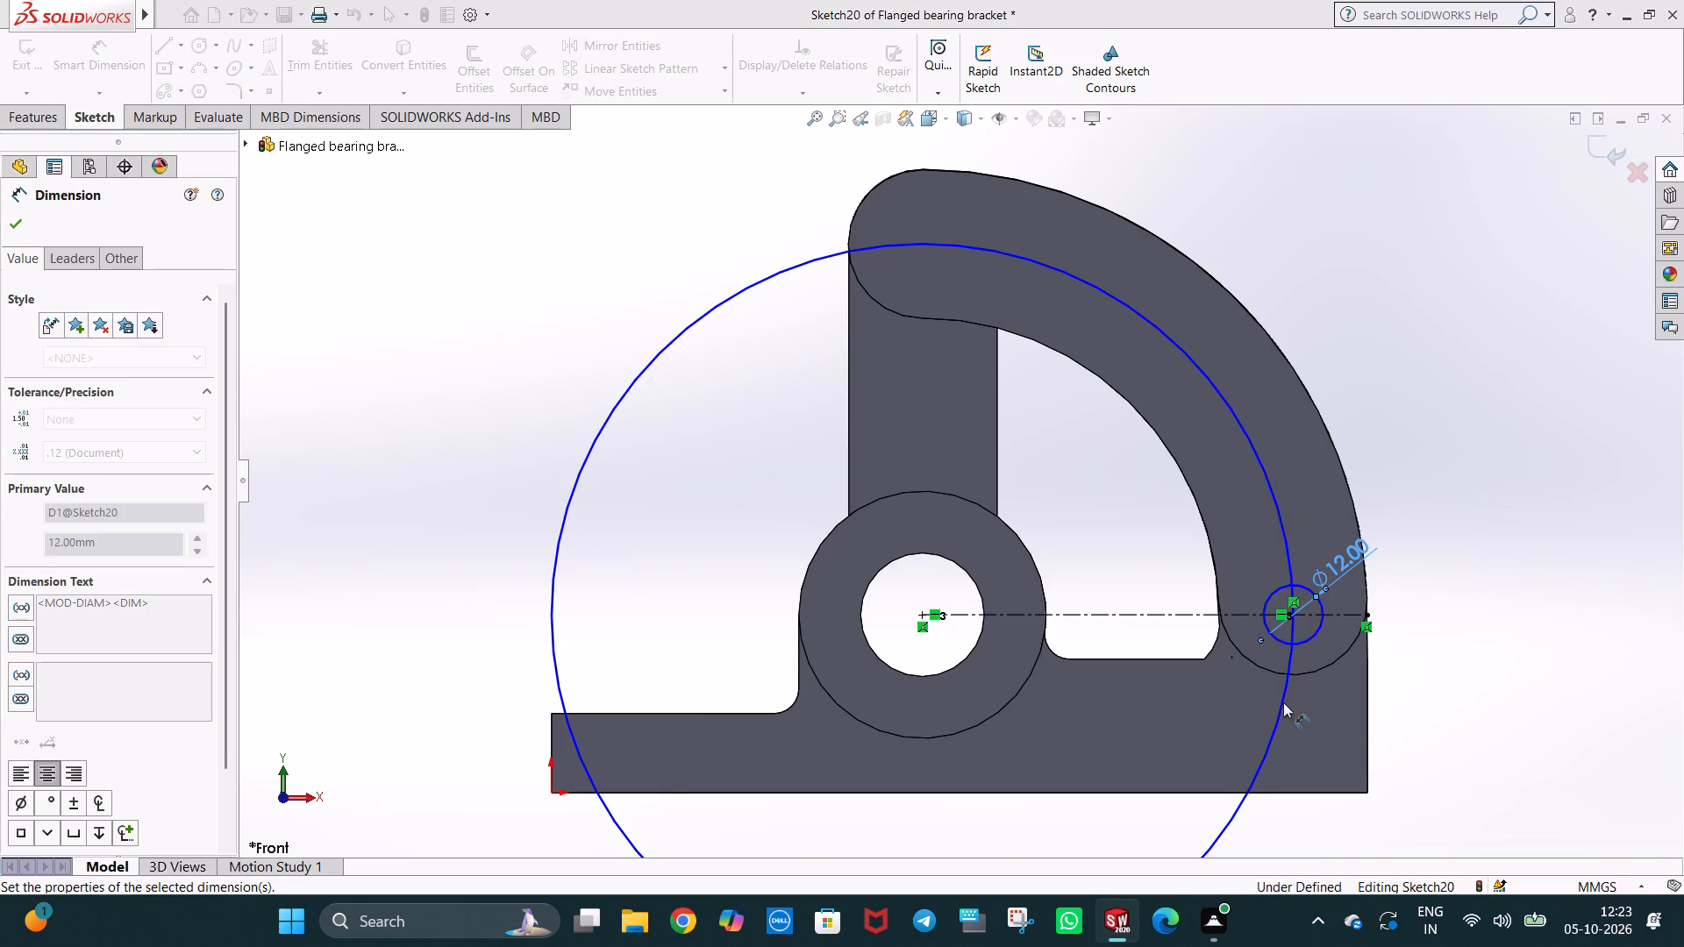
# Convert the large circle centred on the bore to construction geometry.
pyautogui.rightClick(1275, 712)
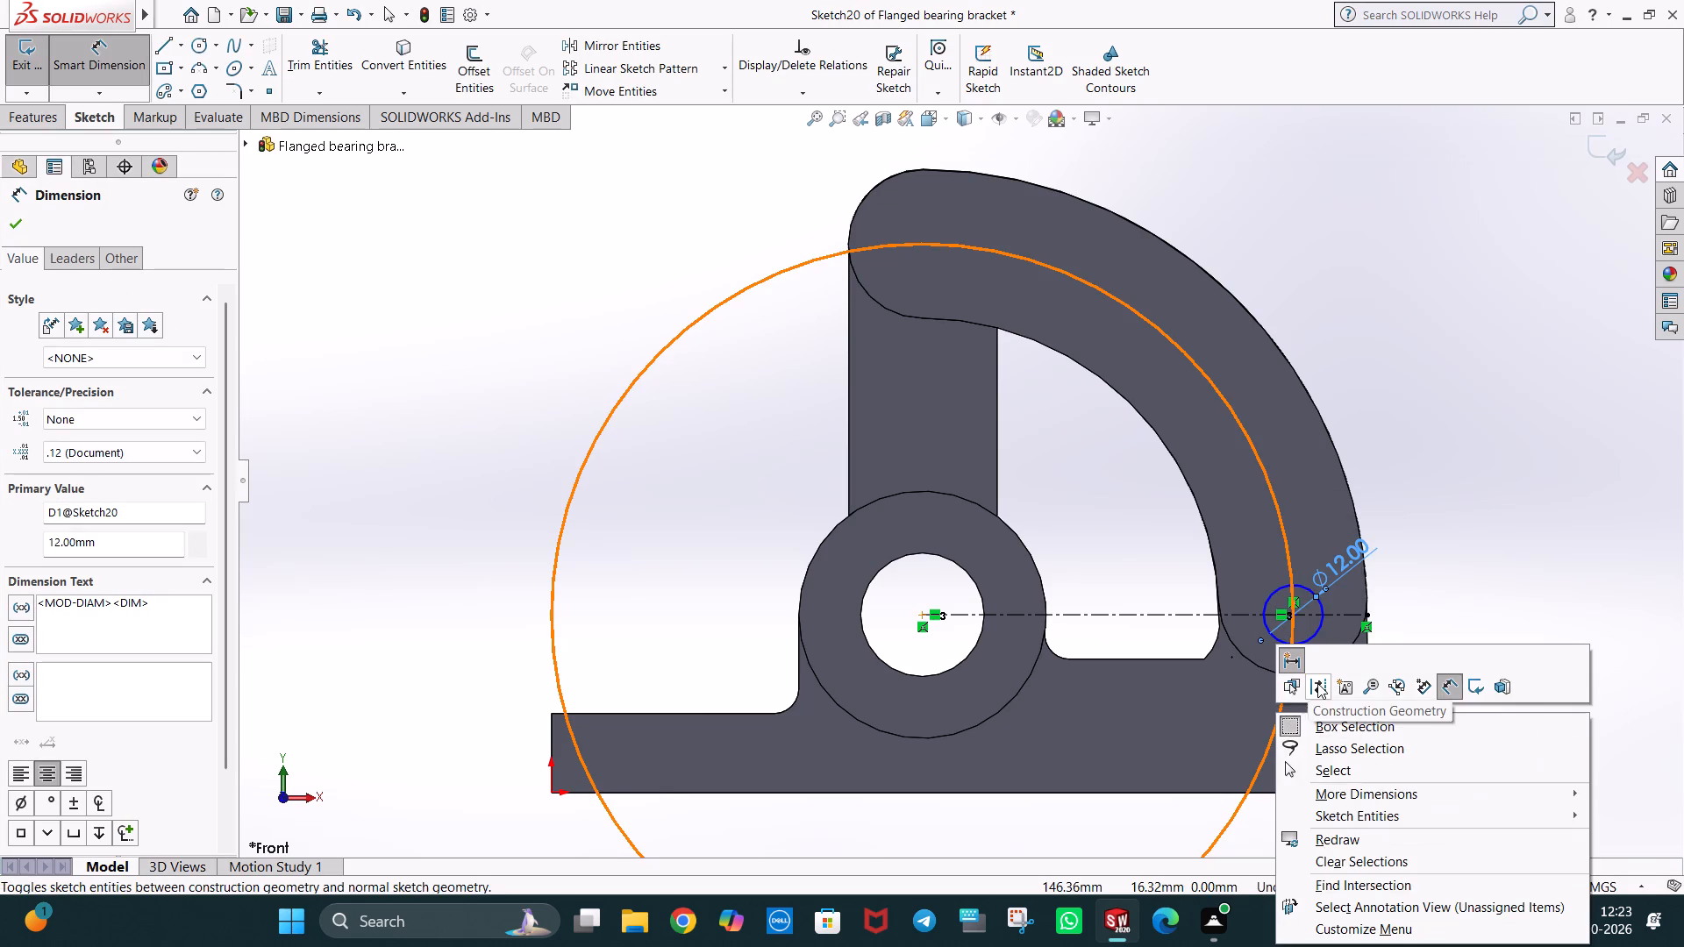
pyautogui.click(1318, 683)
pyautogui.click(1288, 549)
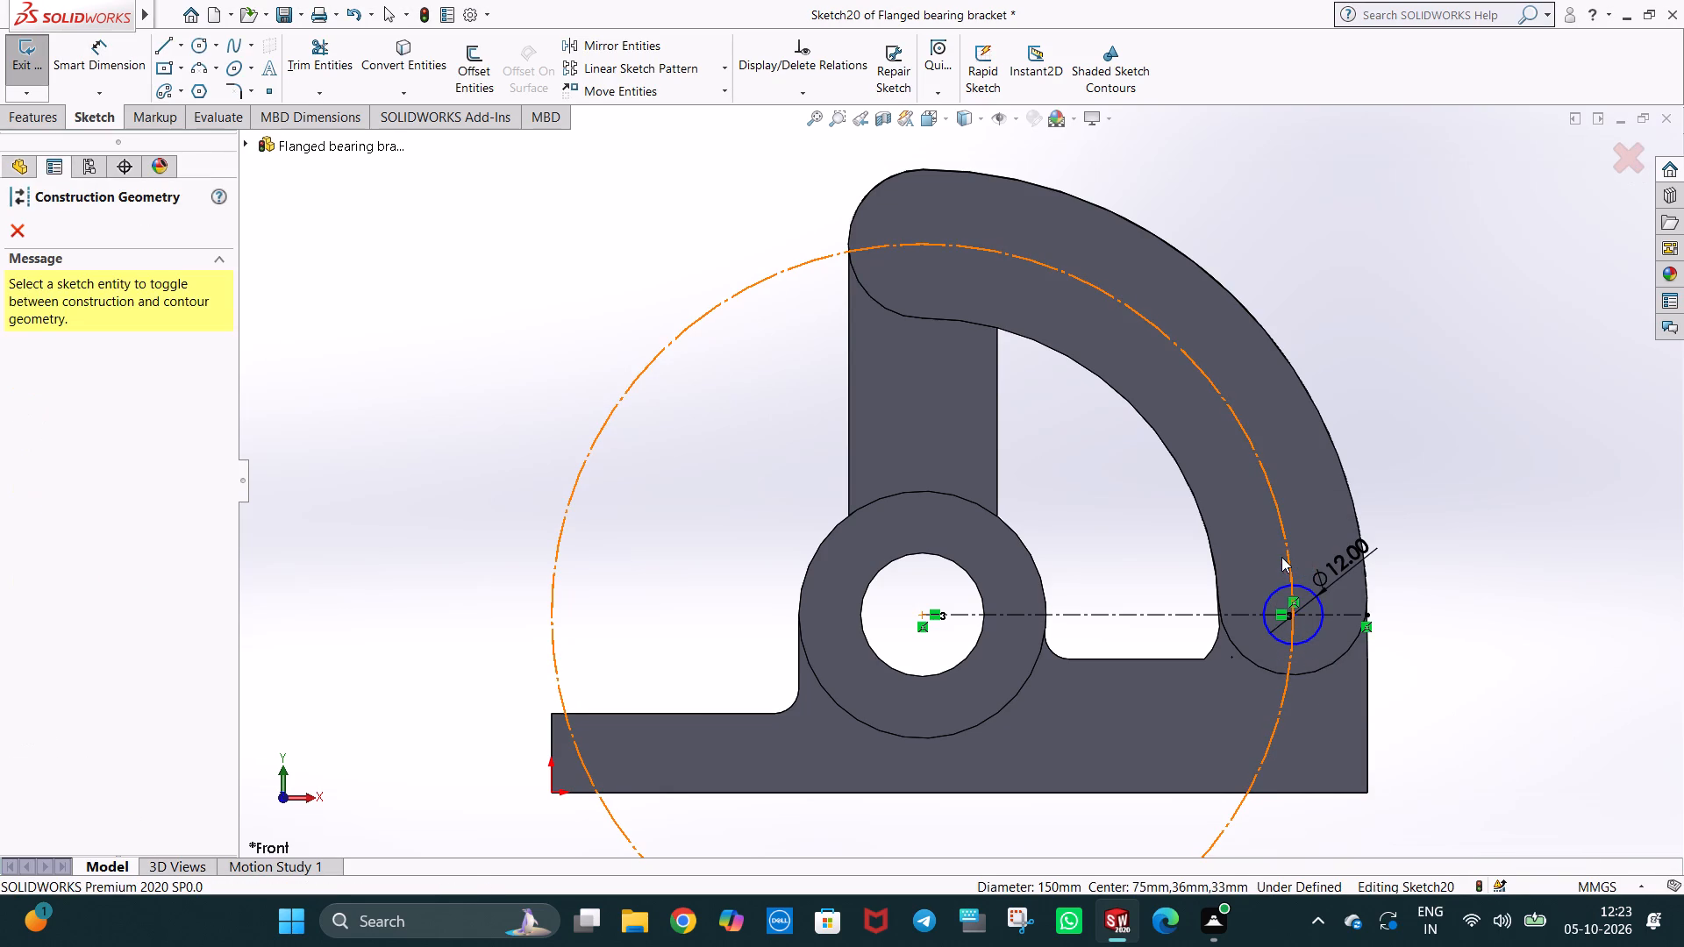
pyautogui.press('Escape')
pyautogui.press('Escape')
# Dimension the diameter of the large construction circle.
pyautogui.click(100, 61)
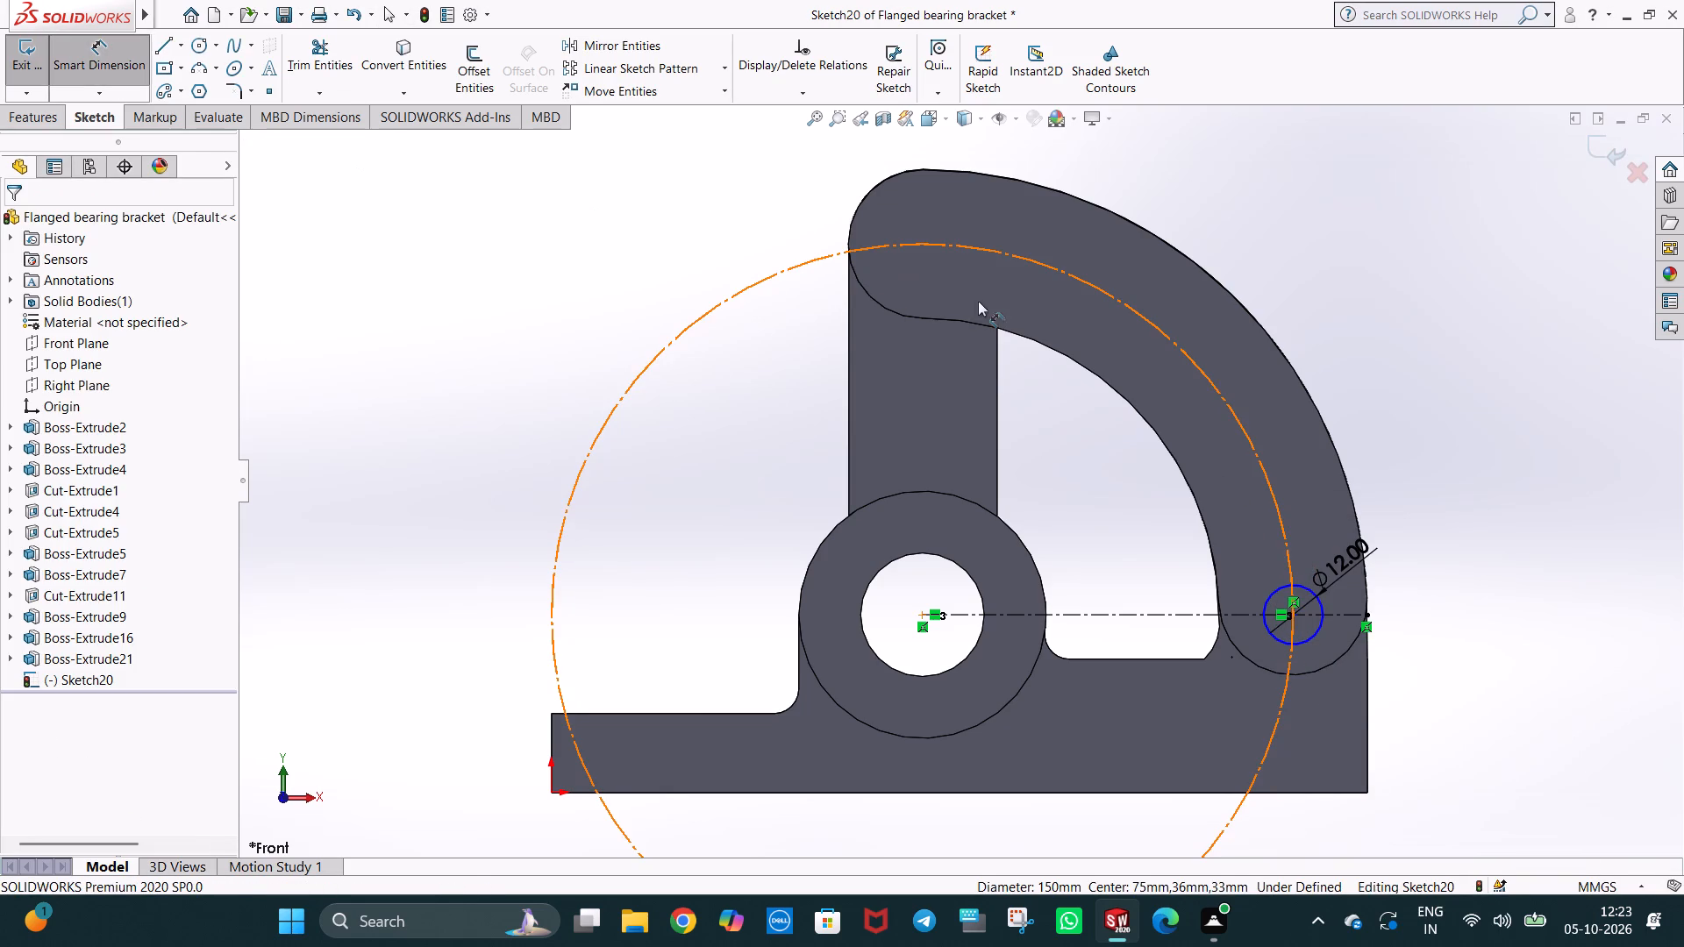
pyautogui.click(710, 310)
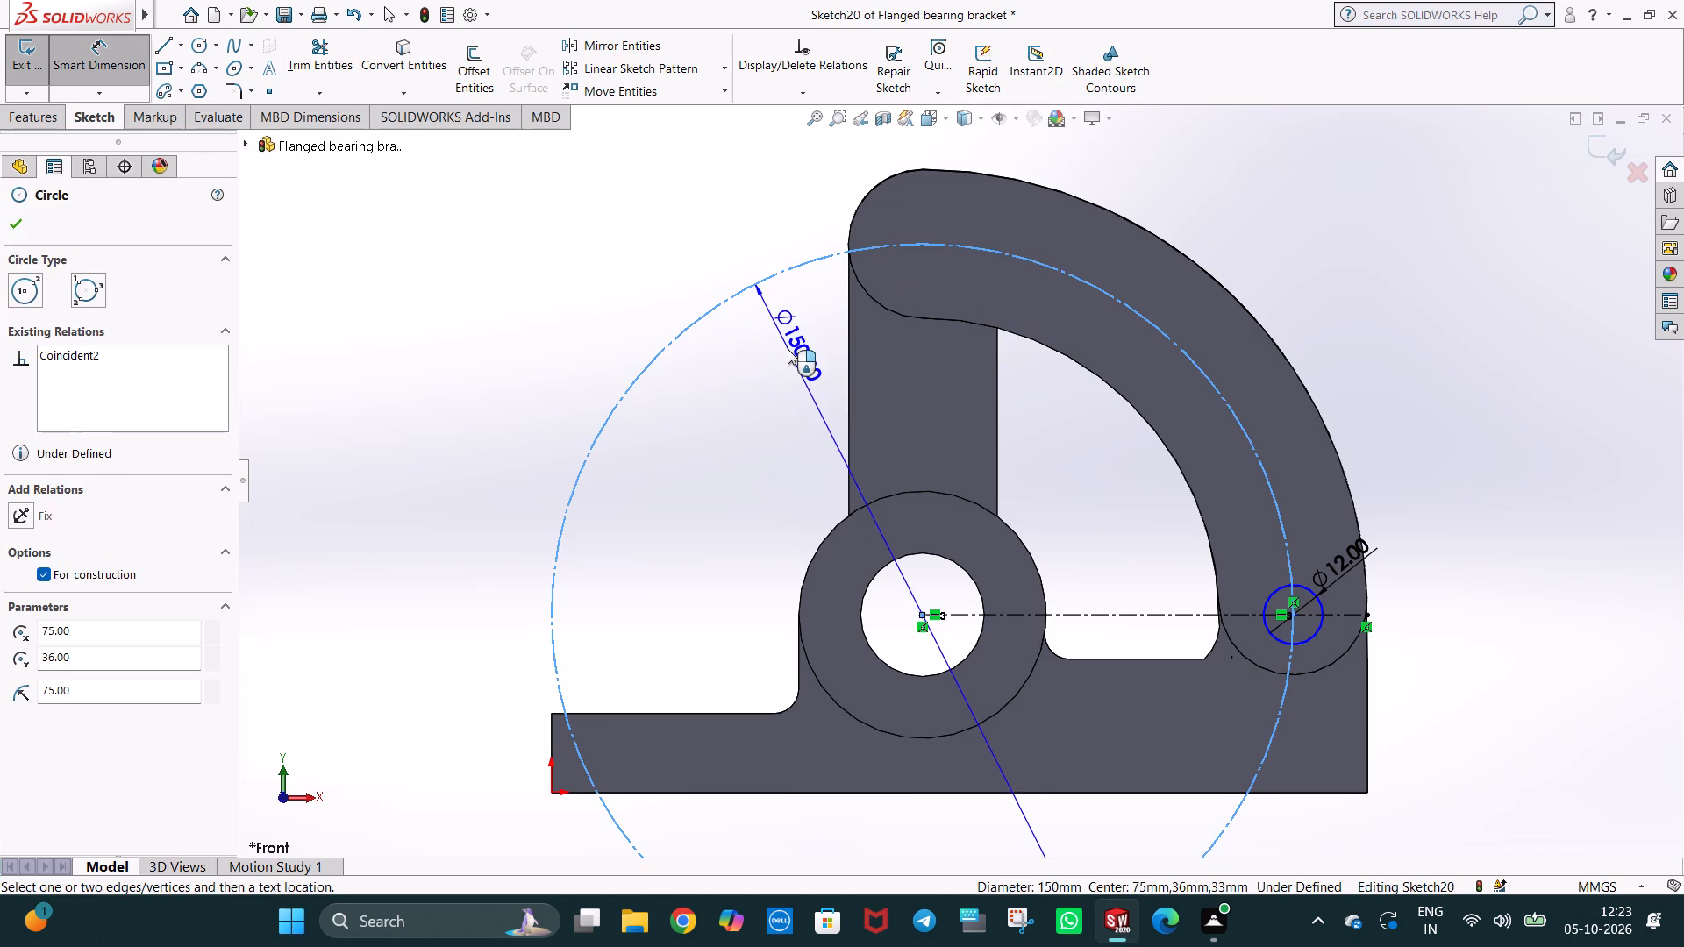
pyautogui.click(788, 349)
pyautogui.click(709, 326)
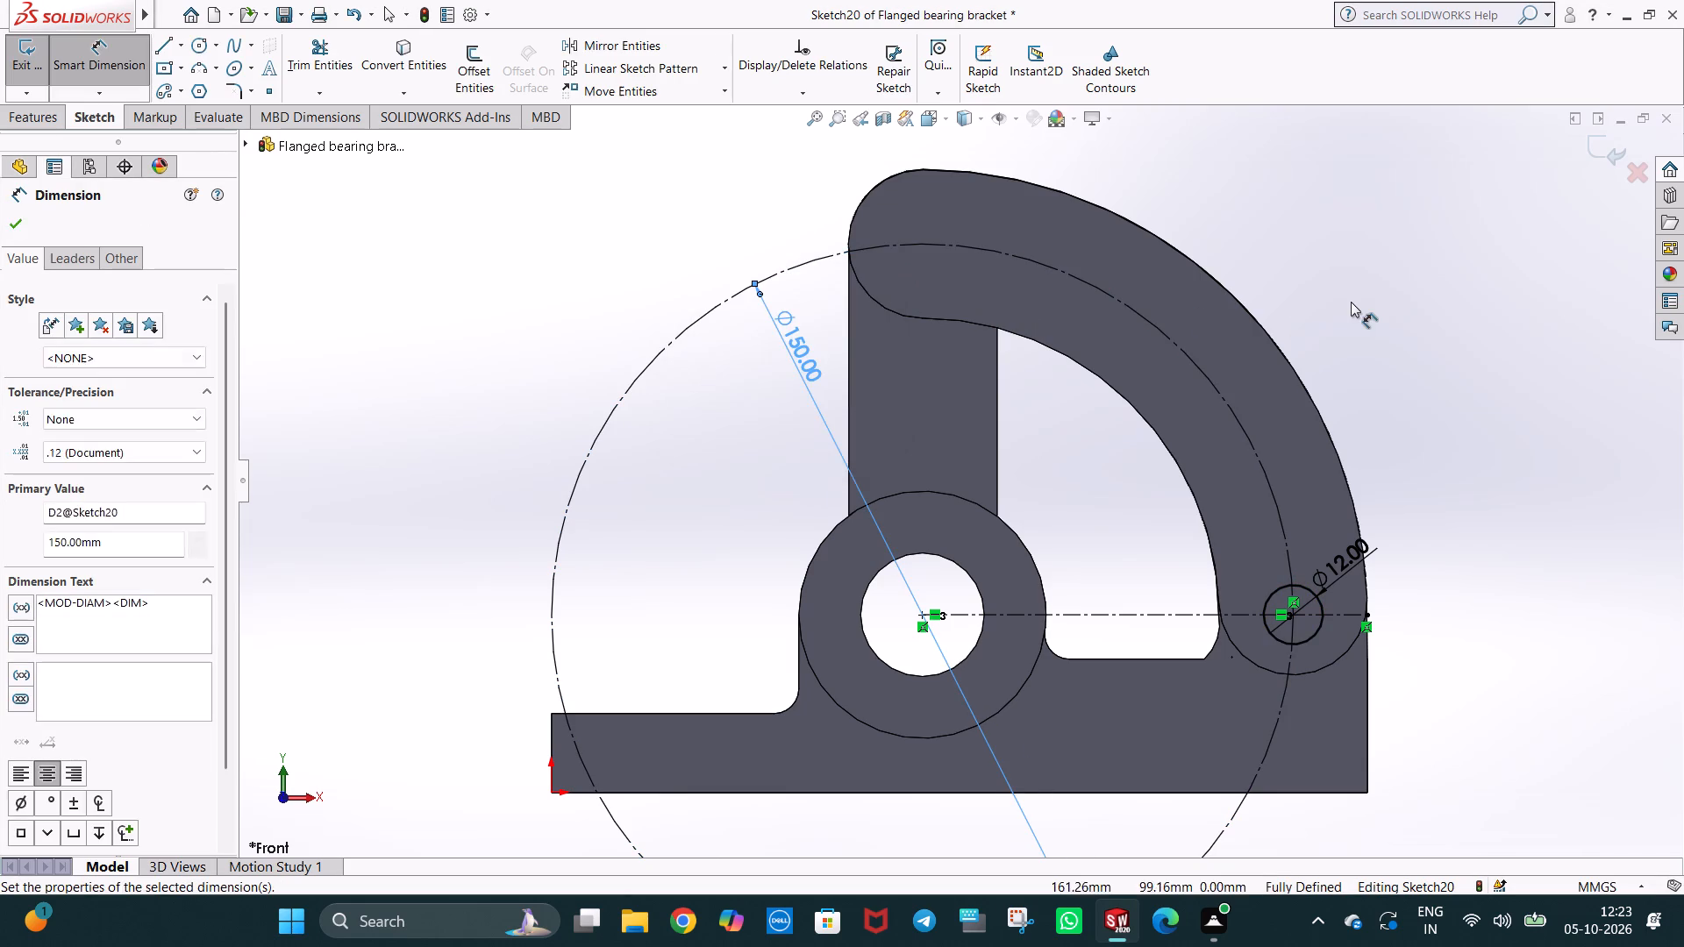
pyautogui.click(1351, 302)
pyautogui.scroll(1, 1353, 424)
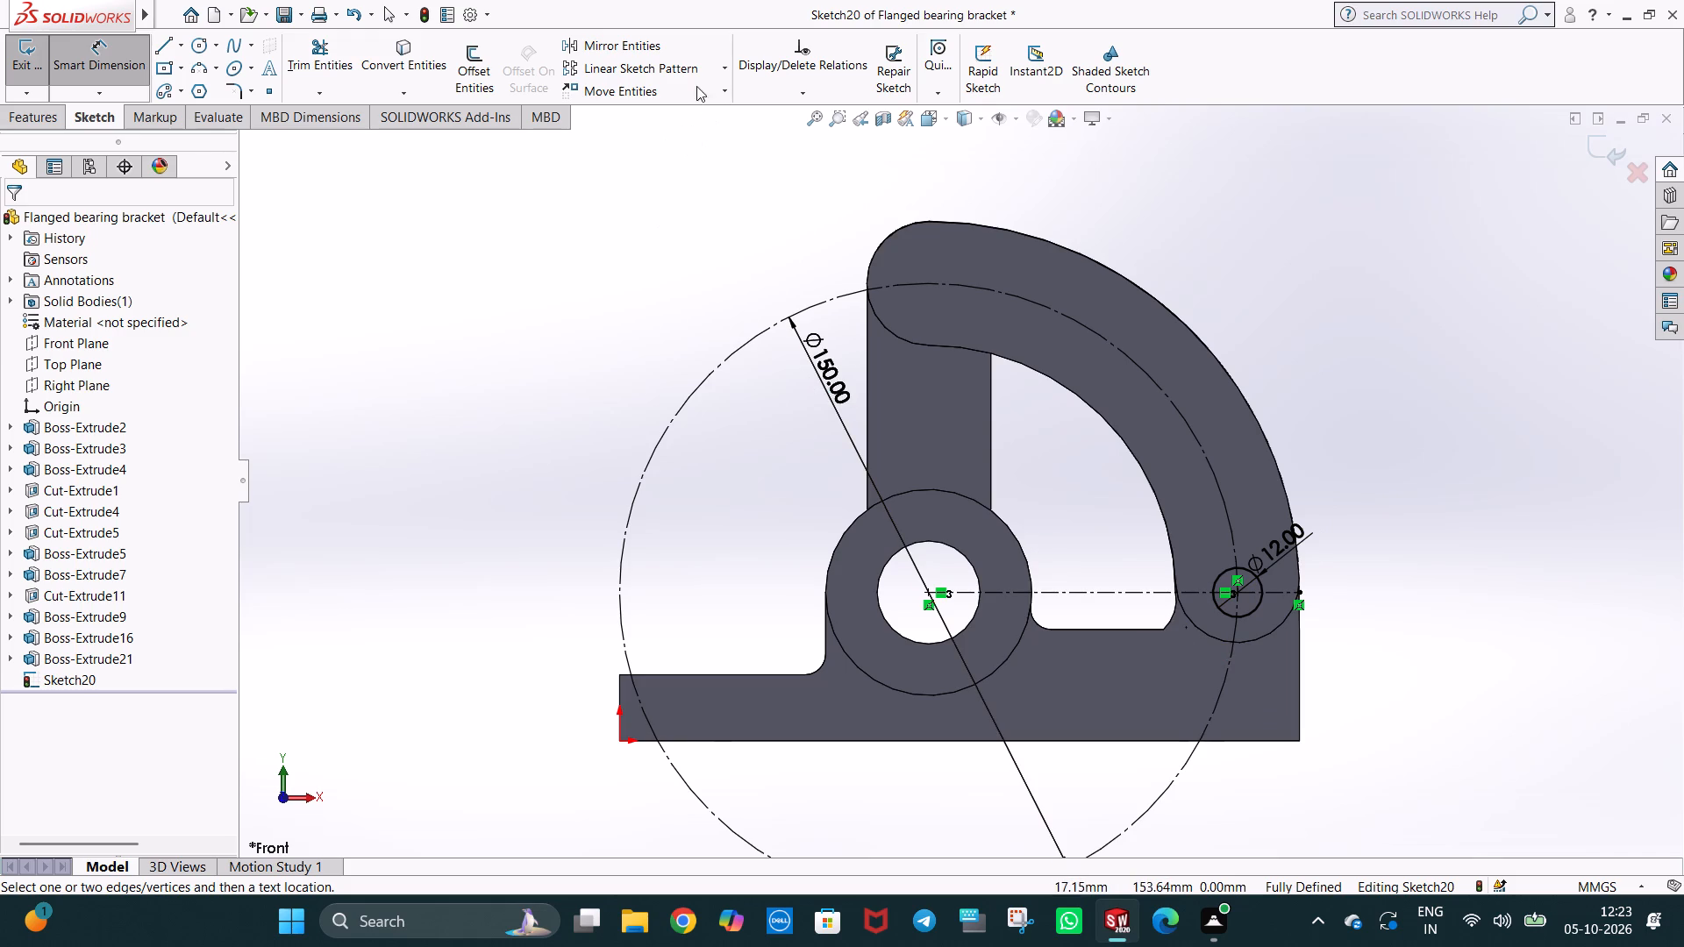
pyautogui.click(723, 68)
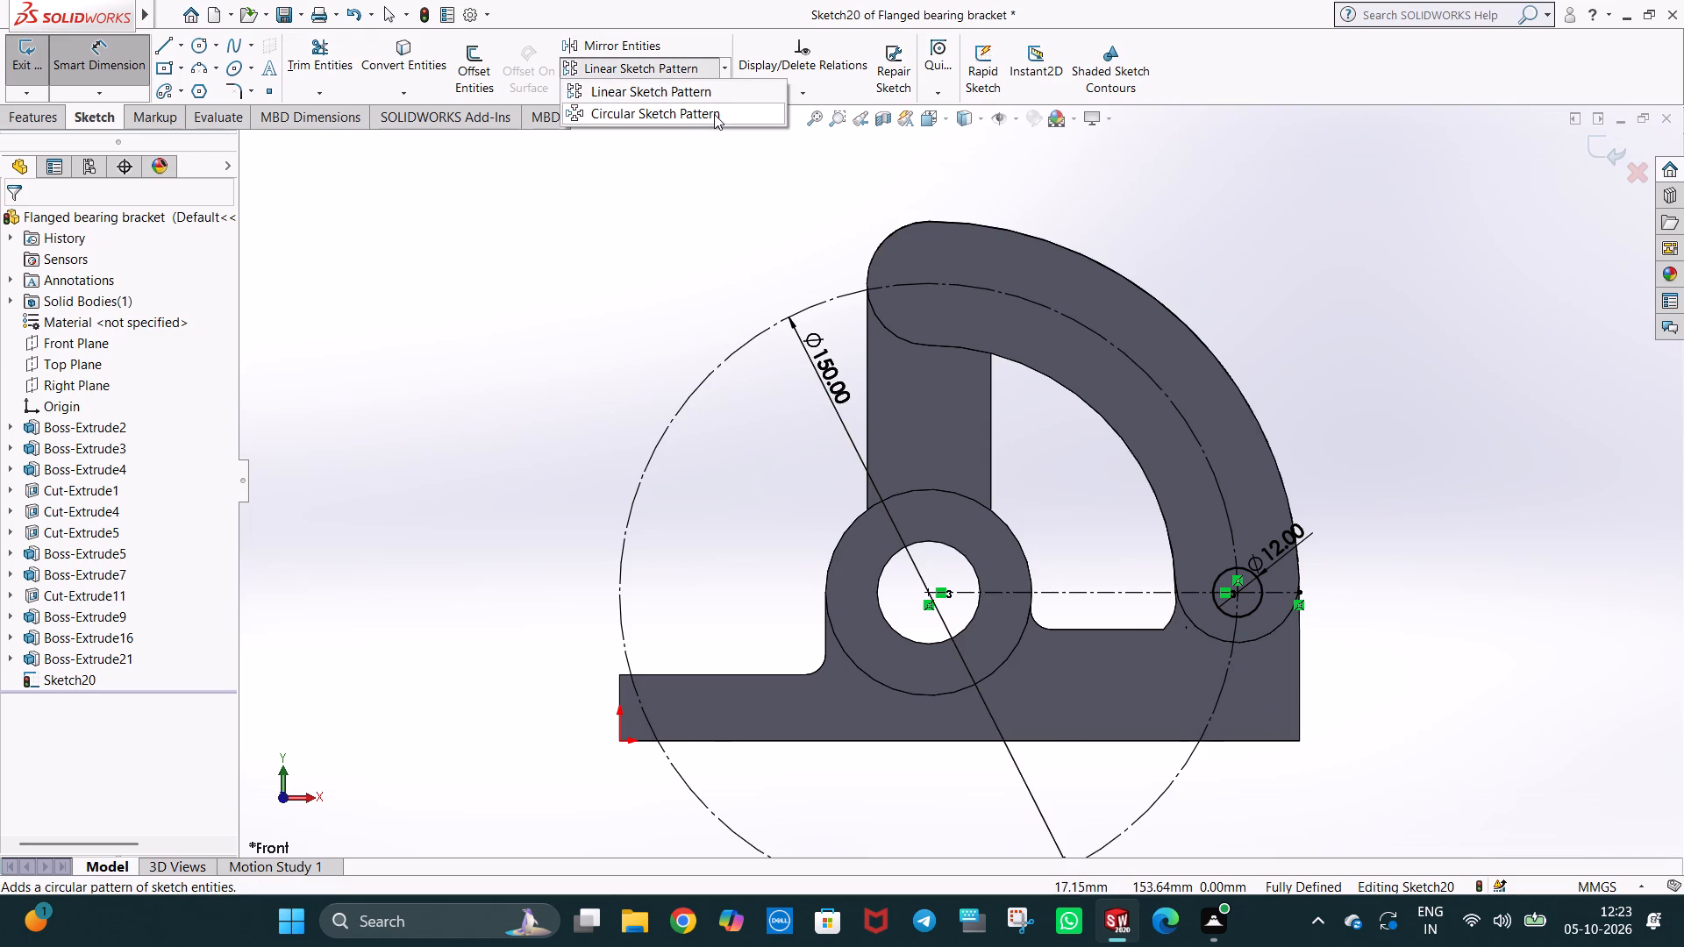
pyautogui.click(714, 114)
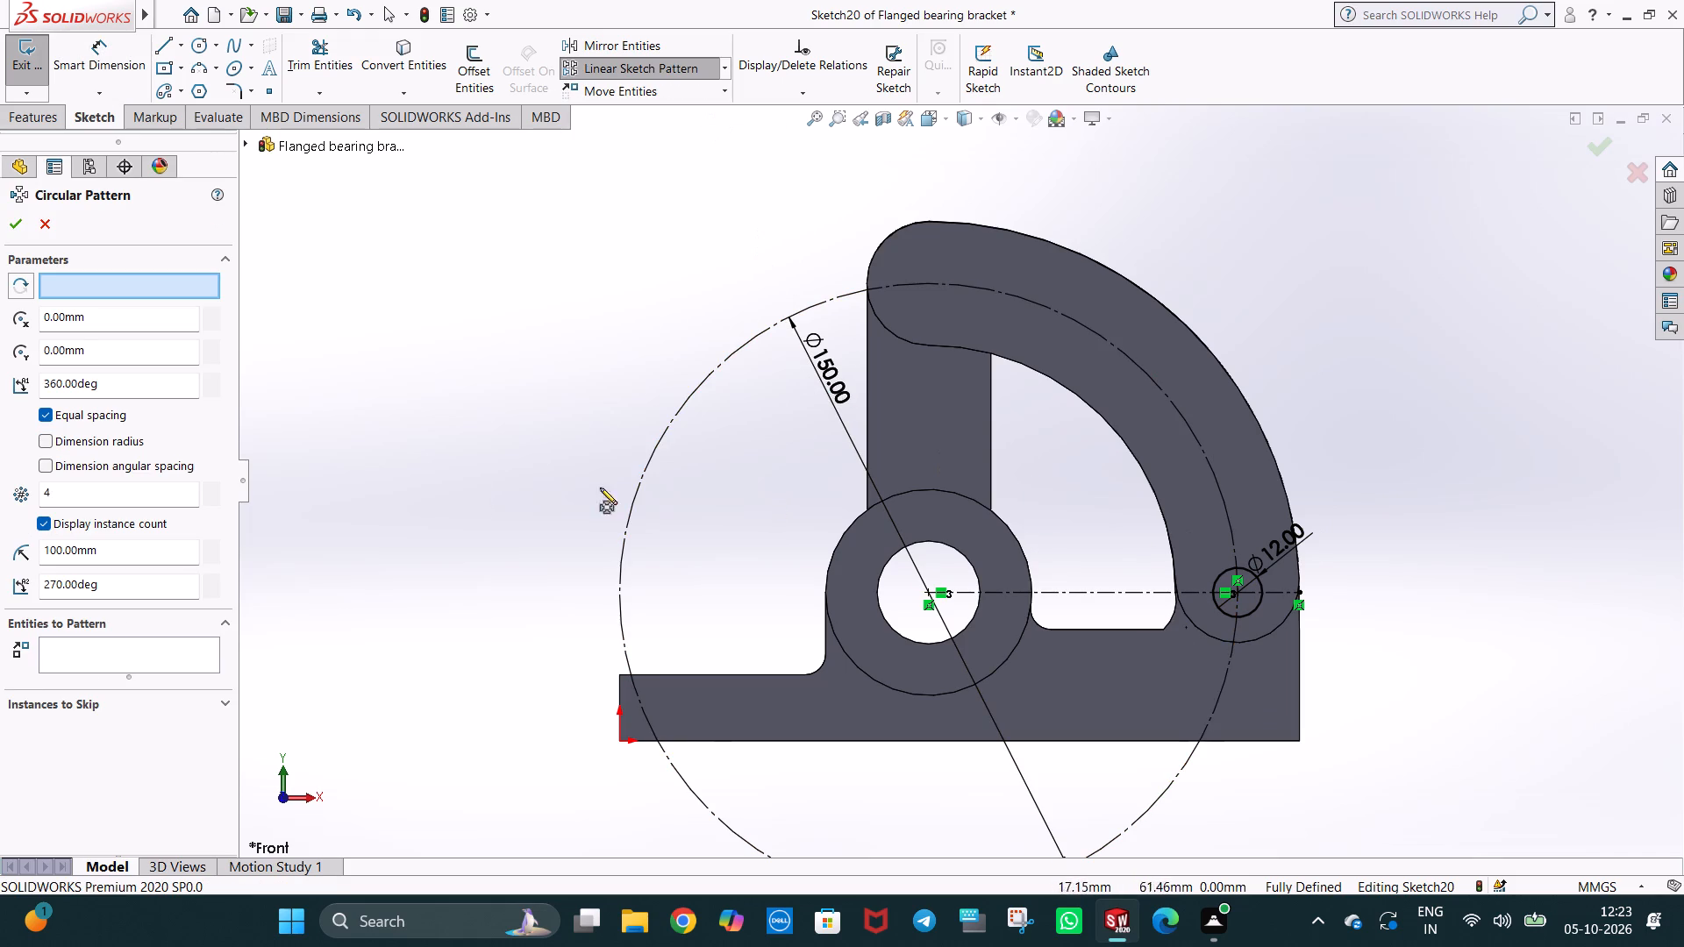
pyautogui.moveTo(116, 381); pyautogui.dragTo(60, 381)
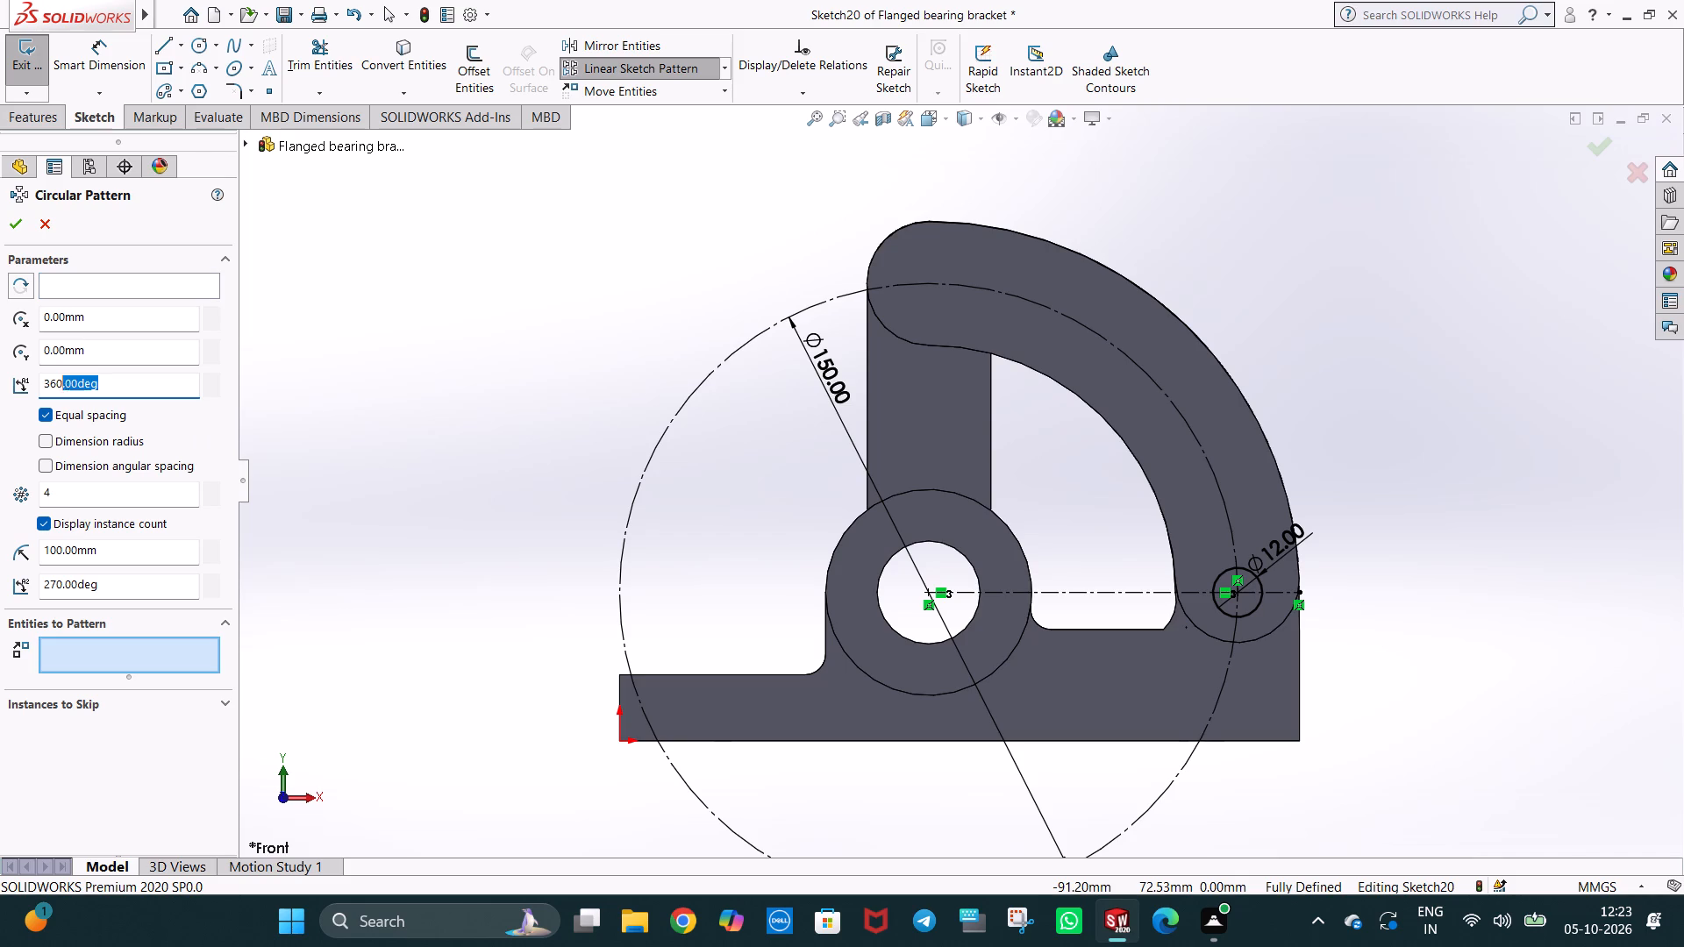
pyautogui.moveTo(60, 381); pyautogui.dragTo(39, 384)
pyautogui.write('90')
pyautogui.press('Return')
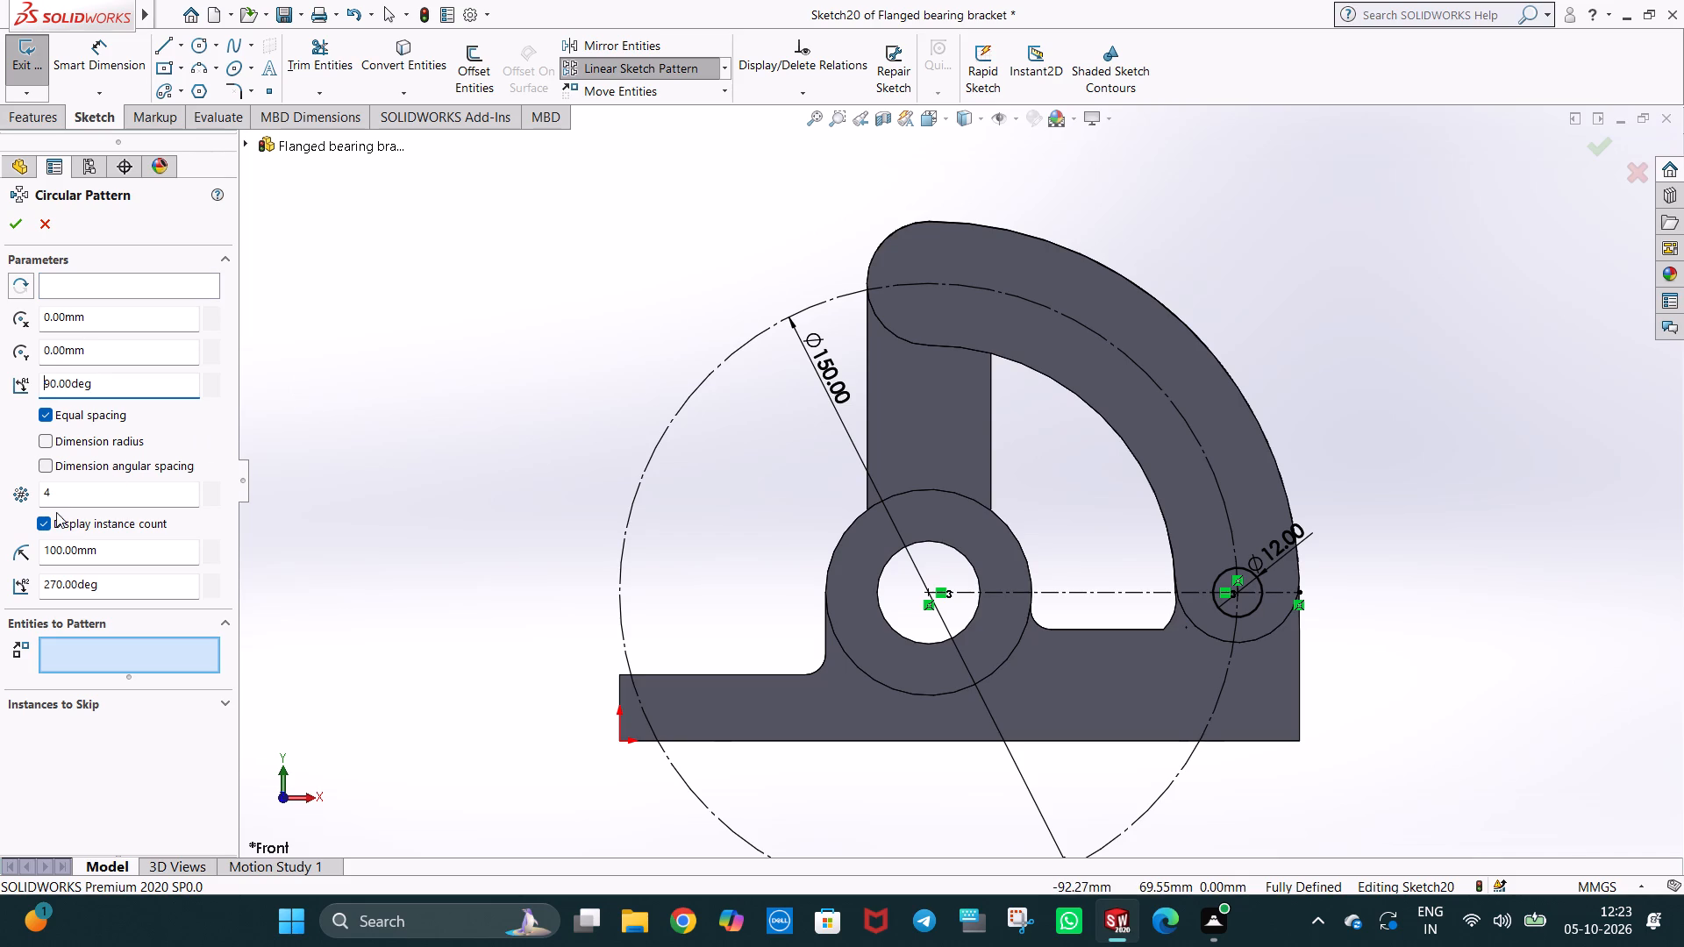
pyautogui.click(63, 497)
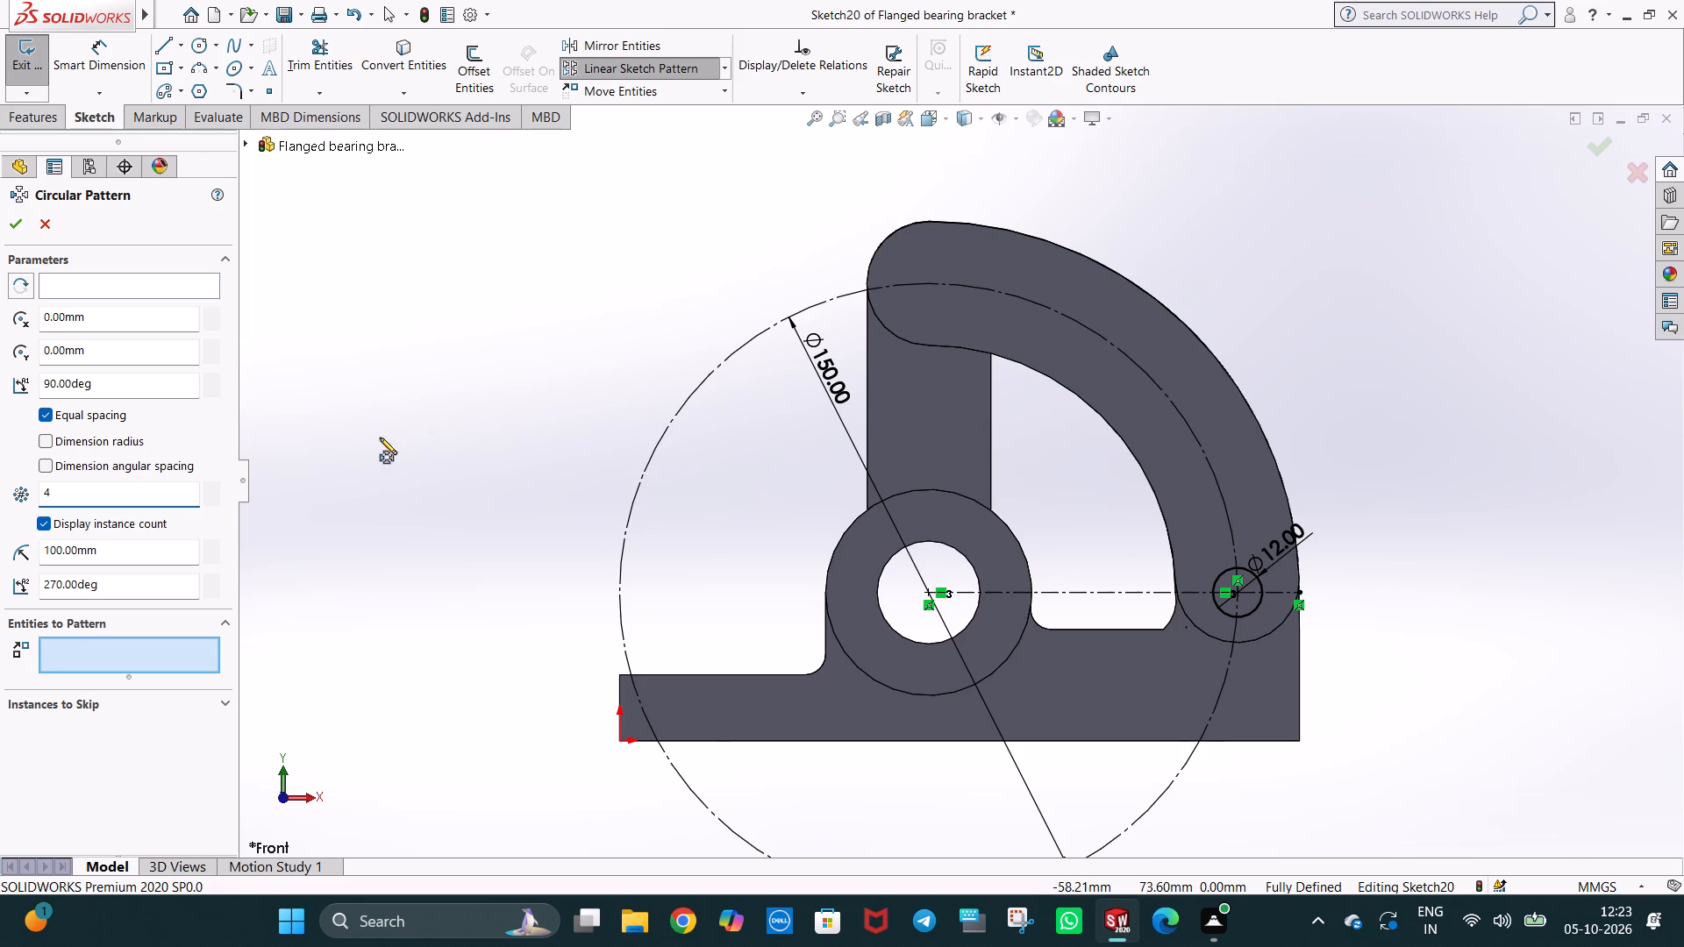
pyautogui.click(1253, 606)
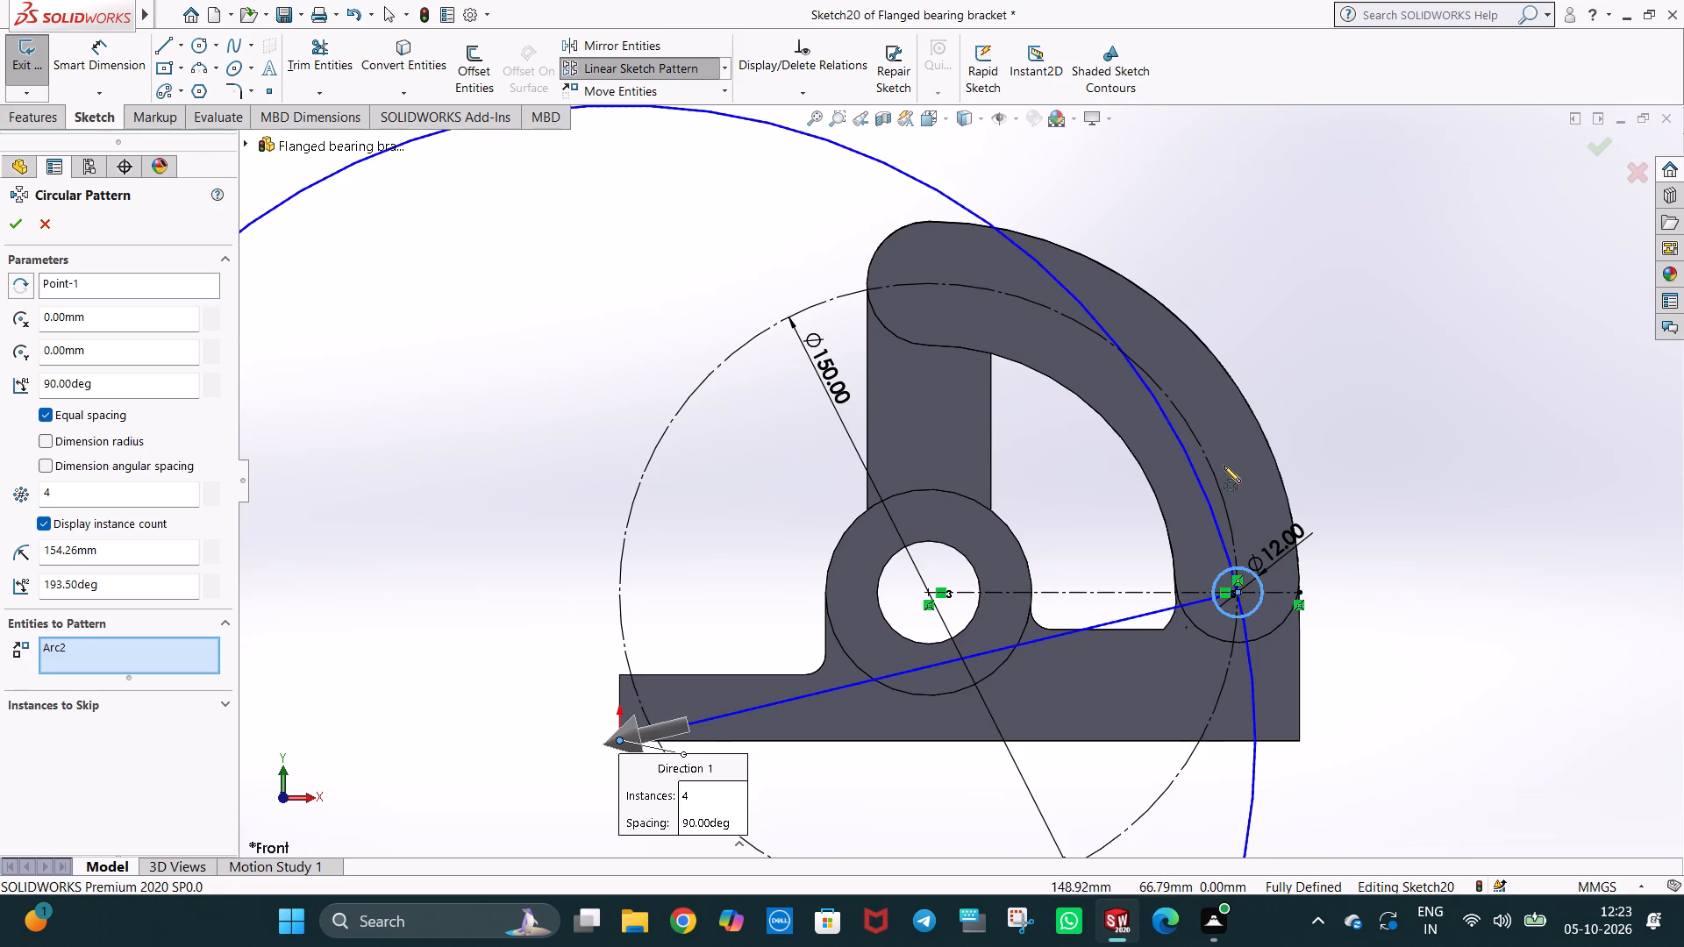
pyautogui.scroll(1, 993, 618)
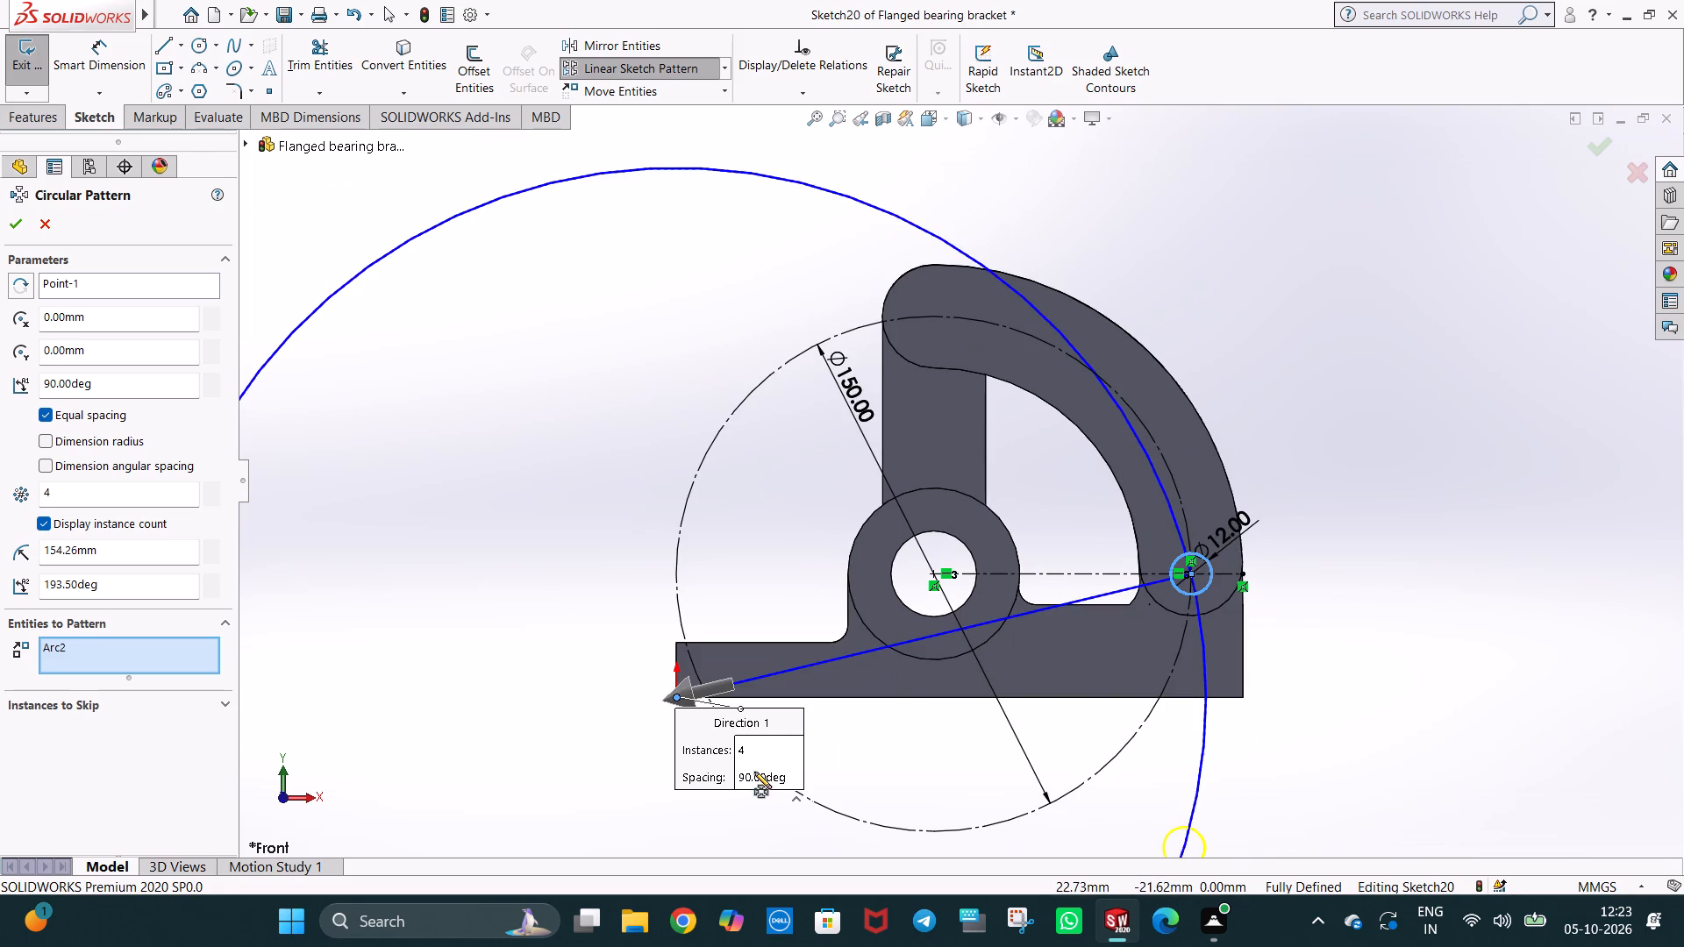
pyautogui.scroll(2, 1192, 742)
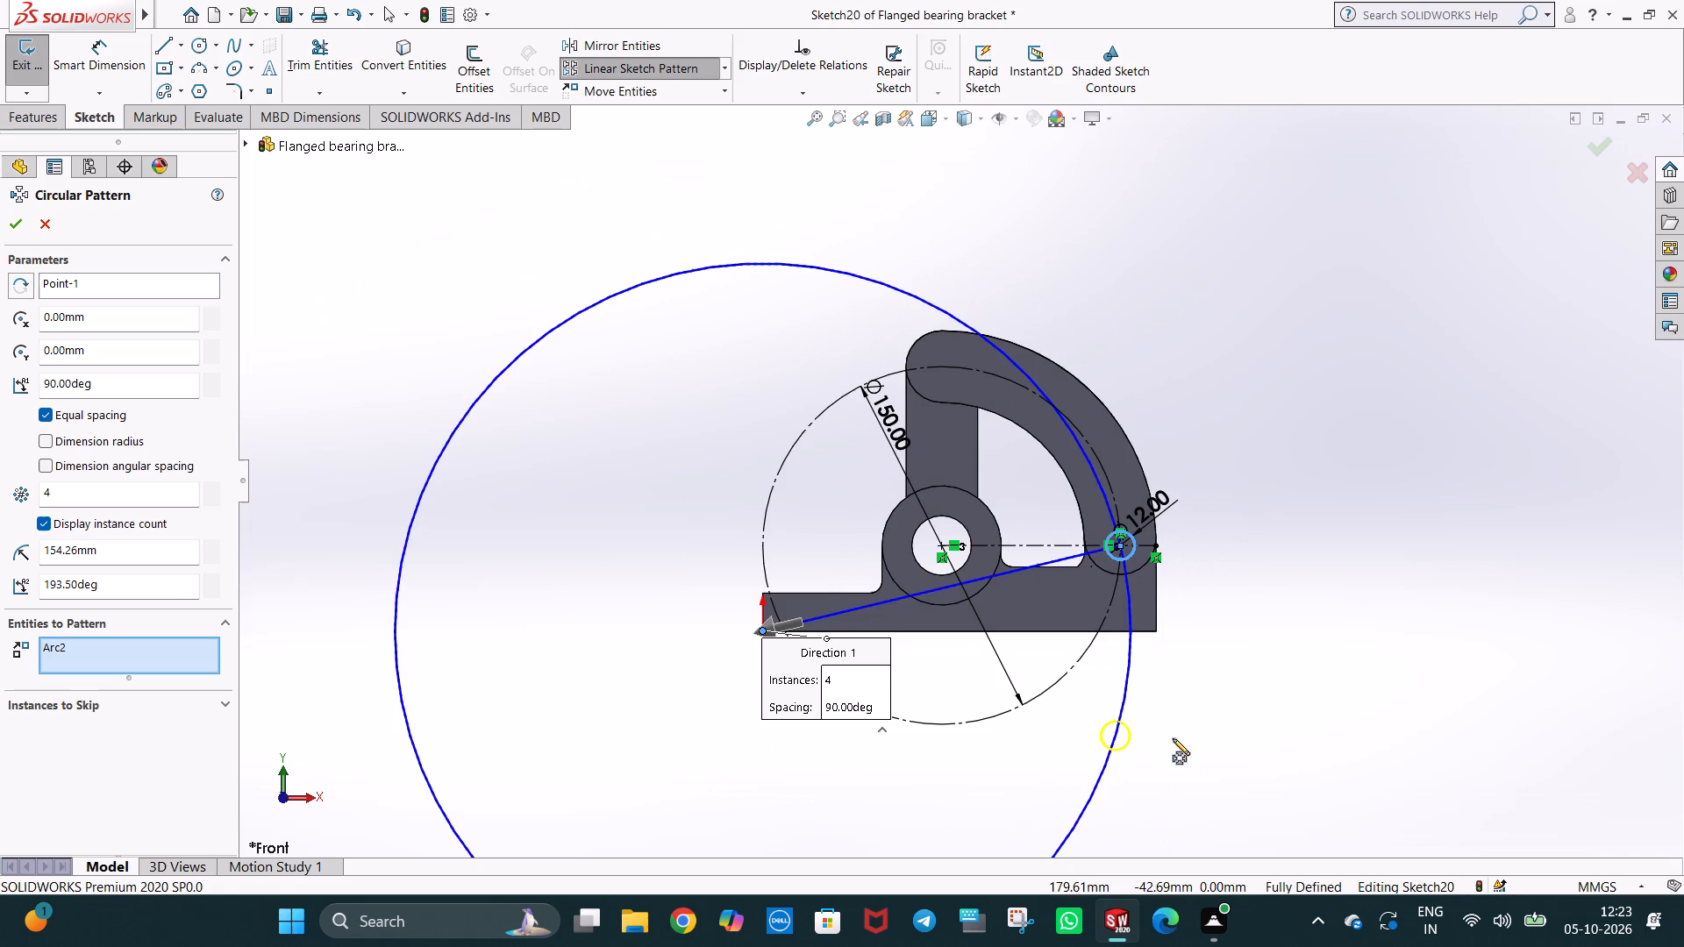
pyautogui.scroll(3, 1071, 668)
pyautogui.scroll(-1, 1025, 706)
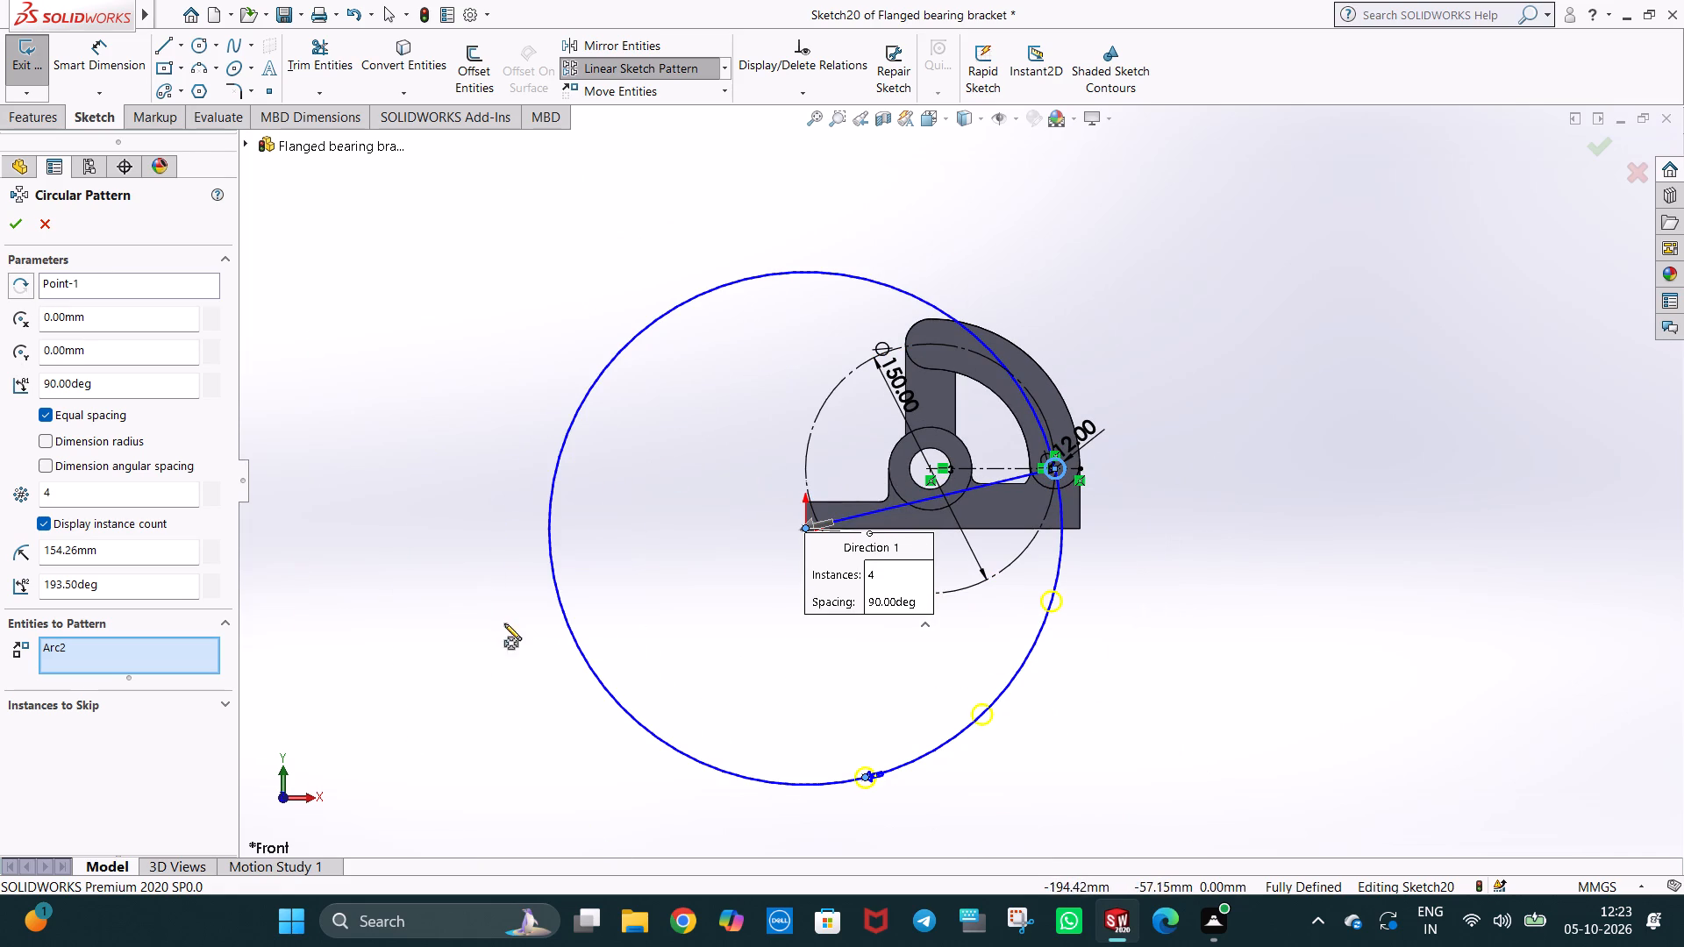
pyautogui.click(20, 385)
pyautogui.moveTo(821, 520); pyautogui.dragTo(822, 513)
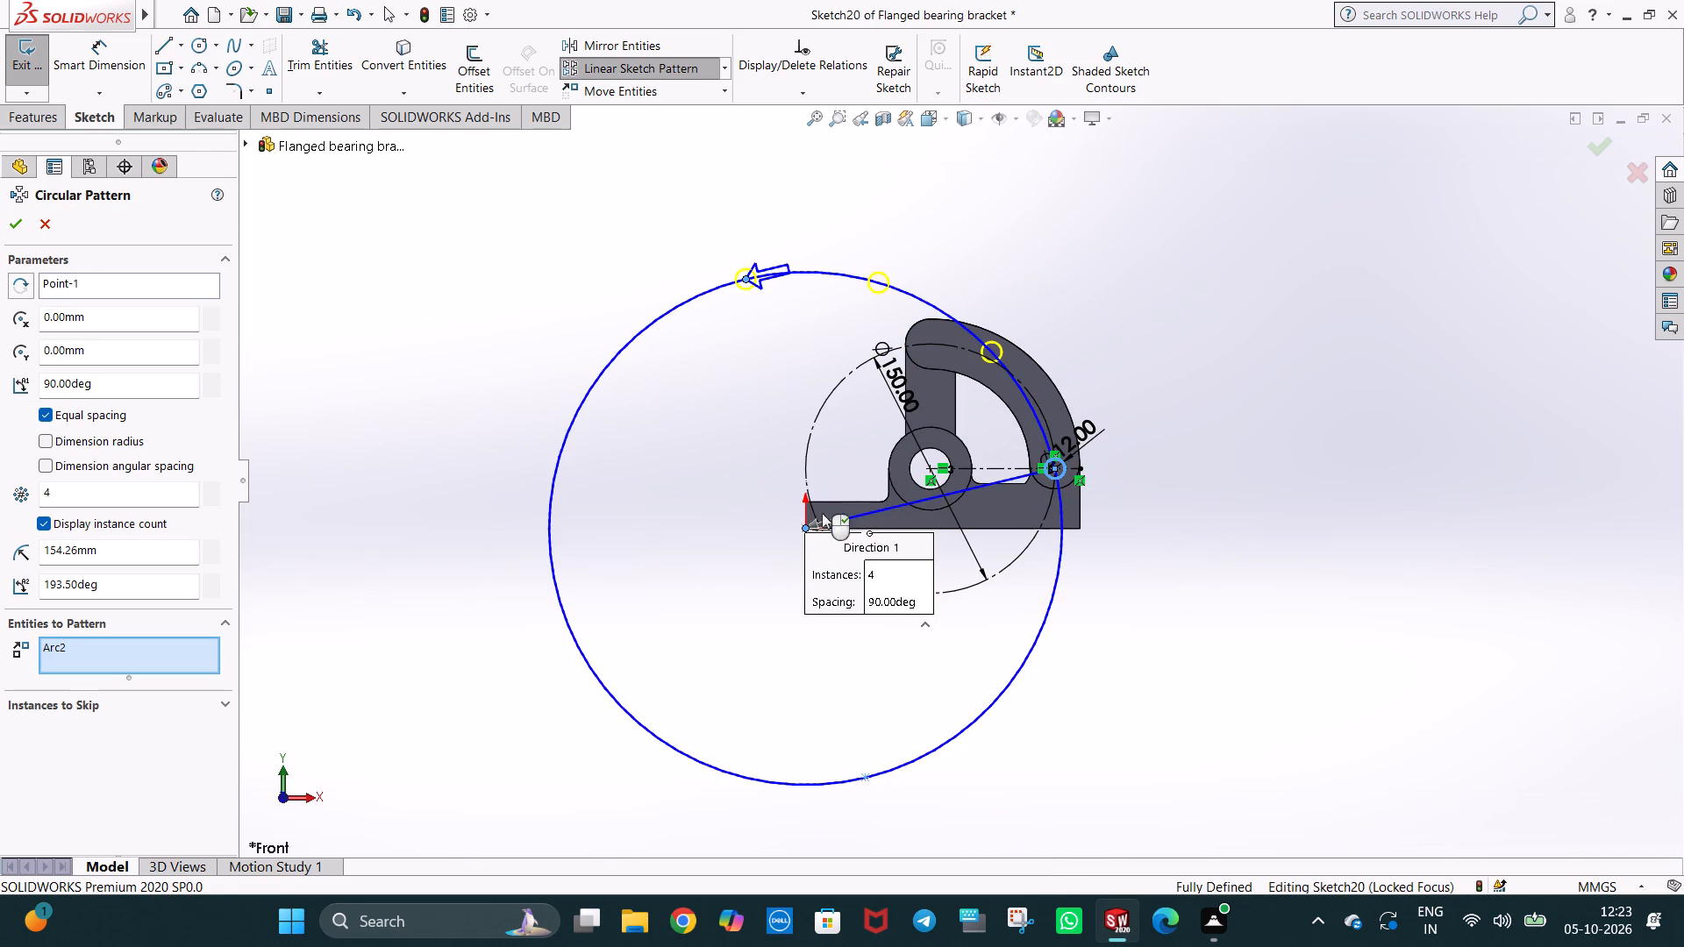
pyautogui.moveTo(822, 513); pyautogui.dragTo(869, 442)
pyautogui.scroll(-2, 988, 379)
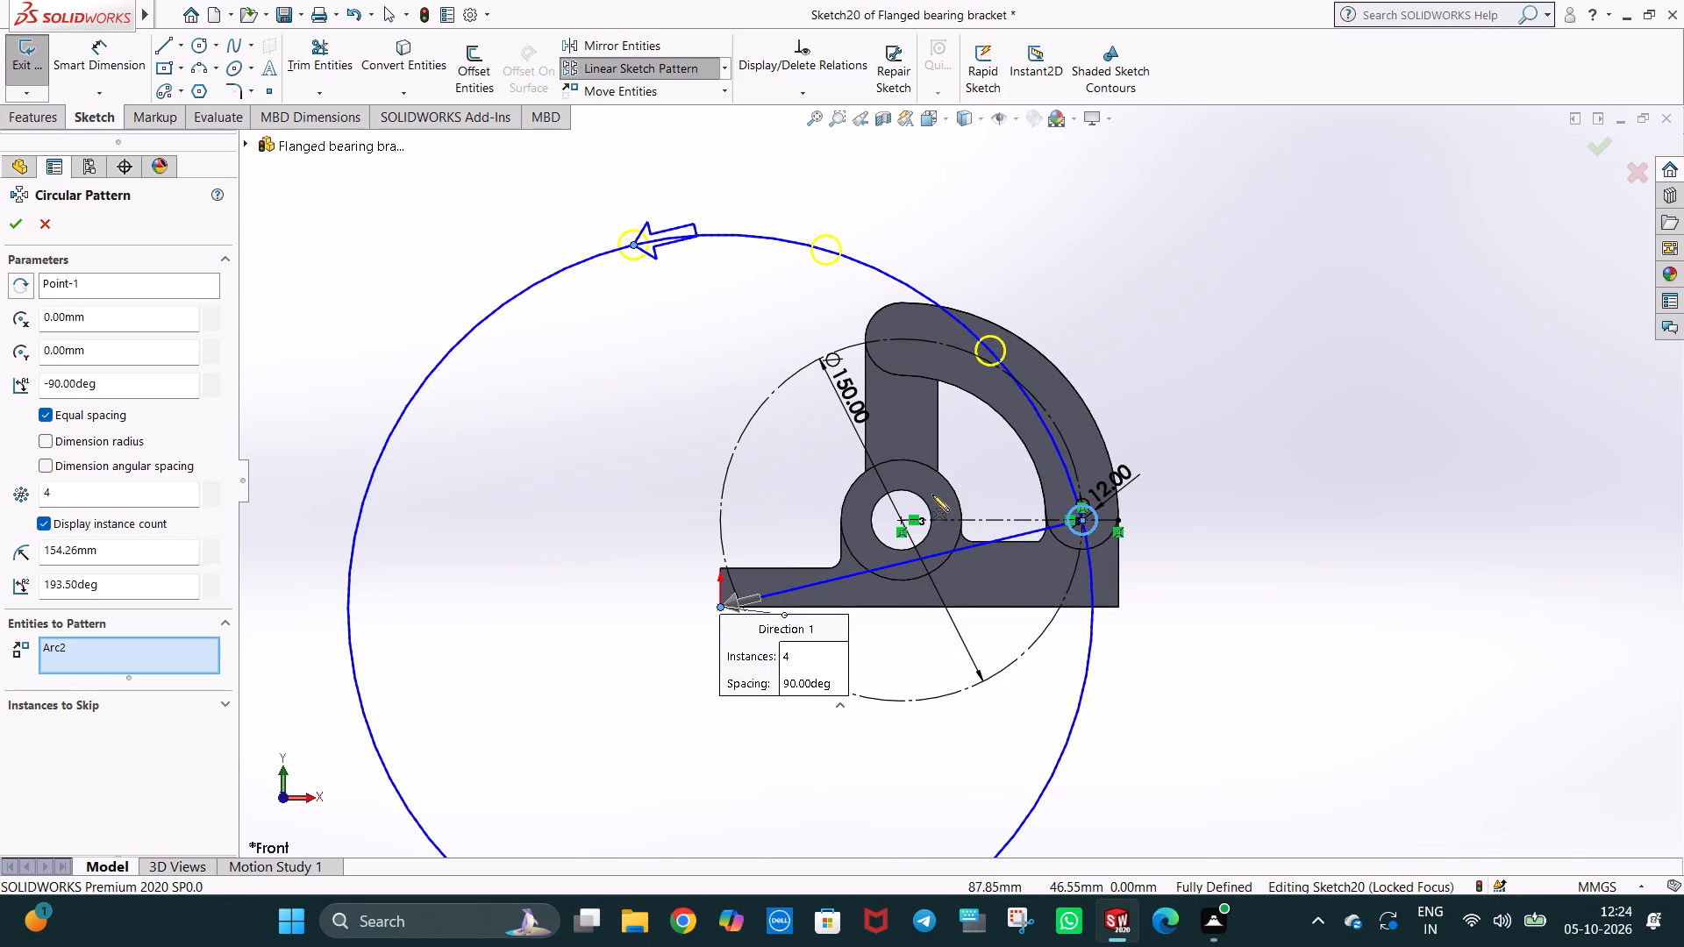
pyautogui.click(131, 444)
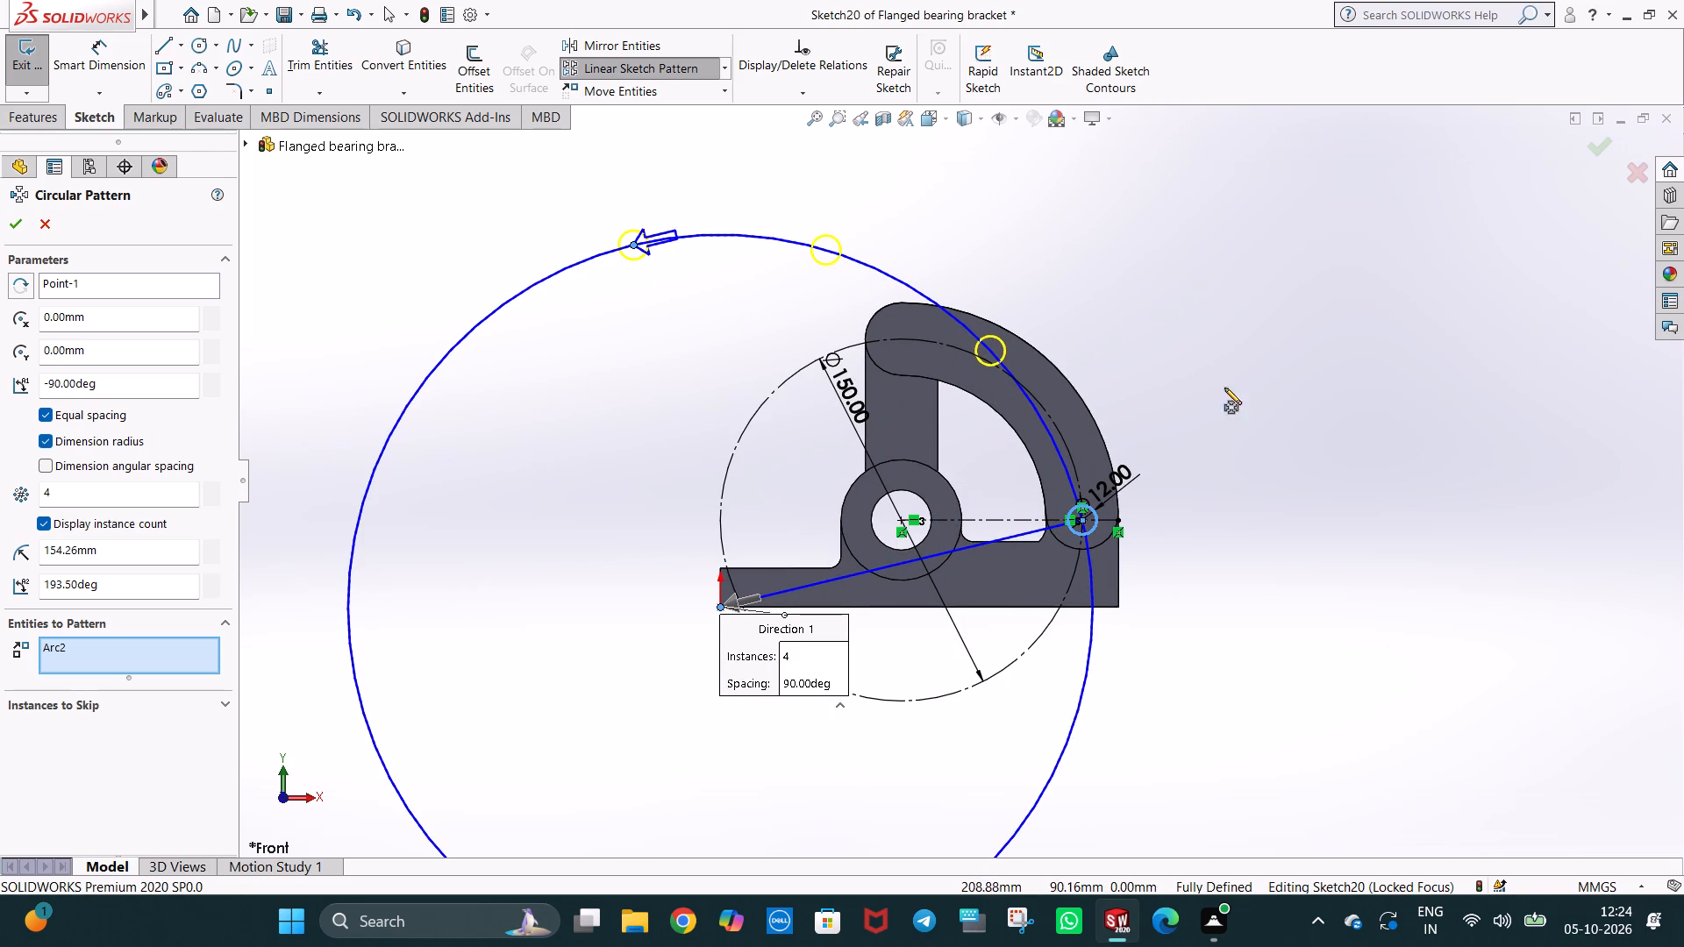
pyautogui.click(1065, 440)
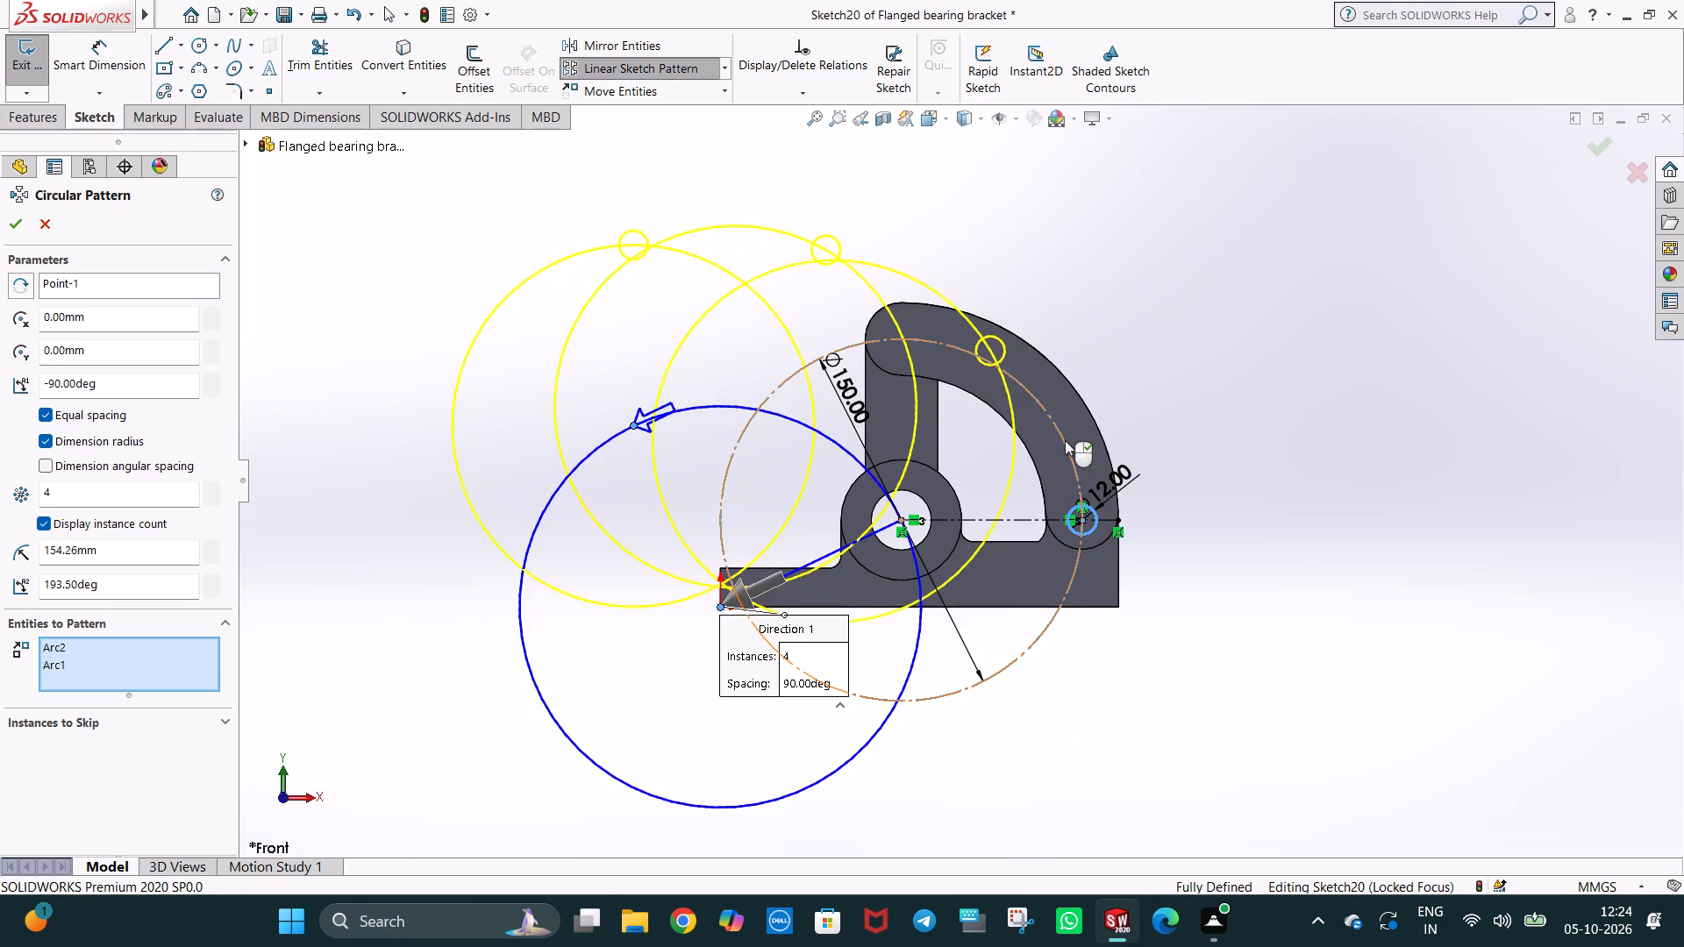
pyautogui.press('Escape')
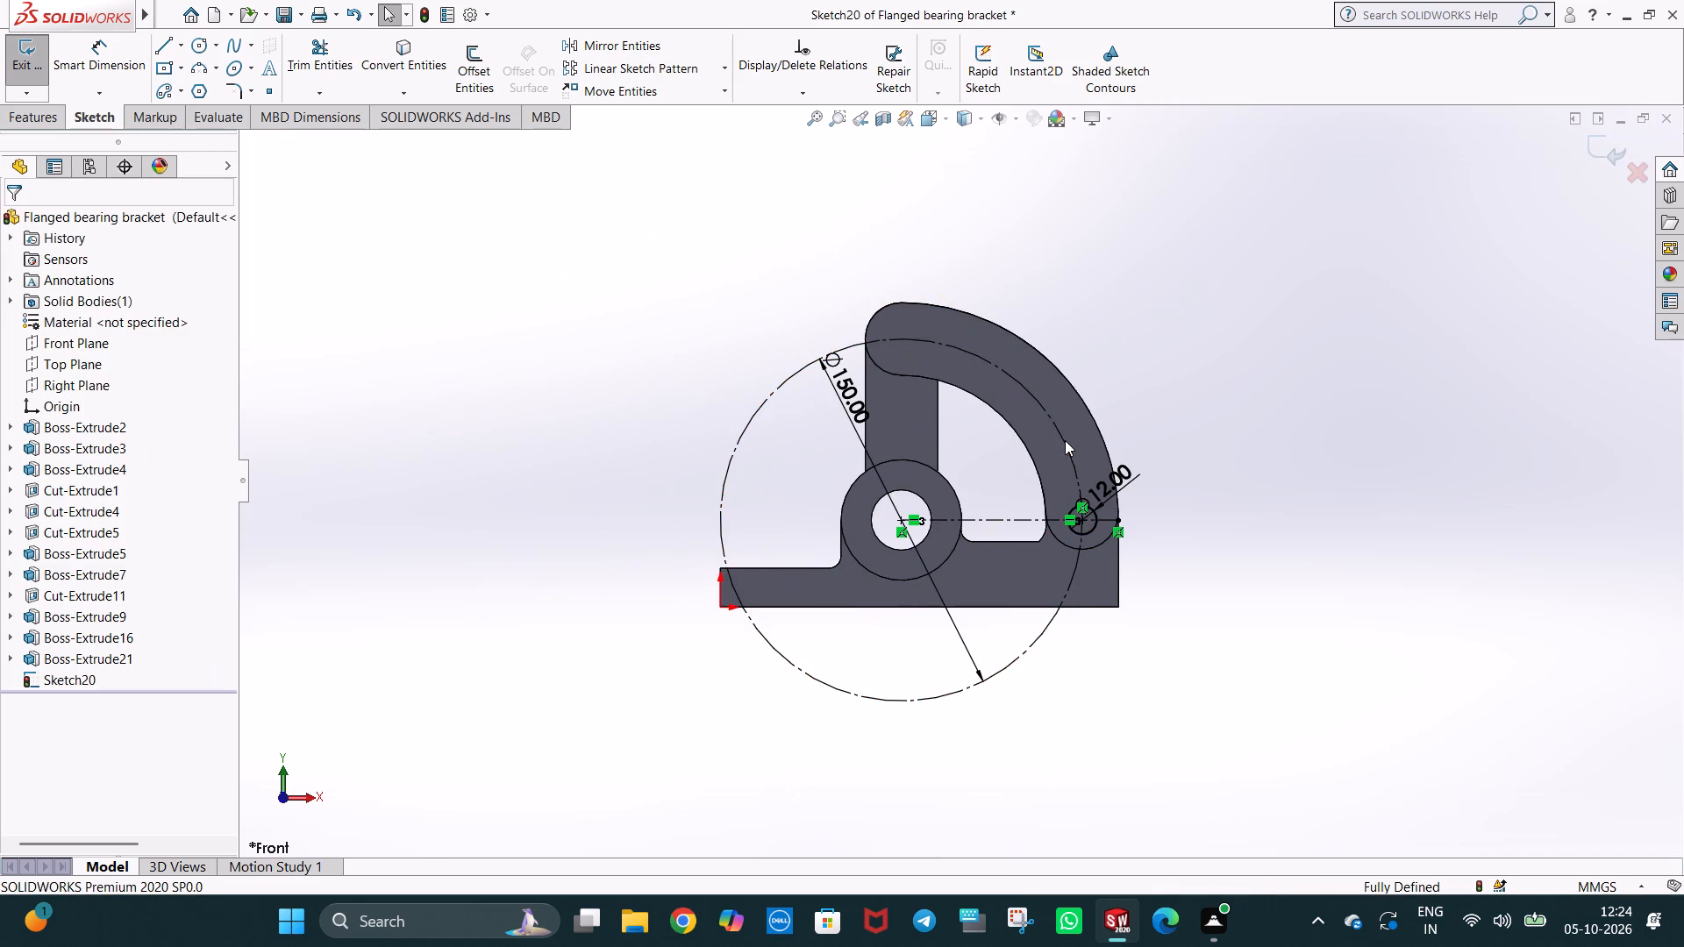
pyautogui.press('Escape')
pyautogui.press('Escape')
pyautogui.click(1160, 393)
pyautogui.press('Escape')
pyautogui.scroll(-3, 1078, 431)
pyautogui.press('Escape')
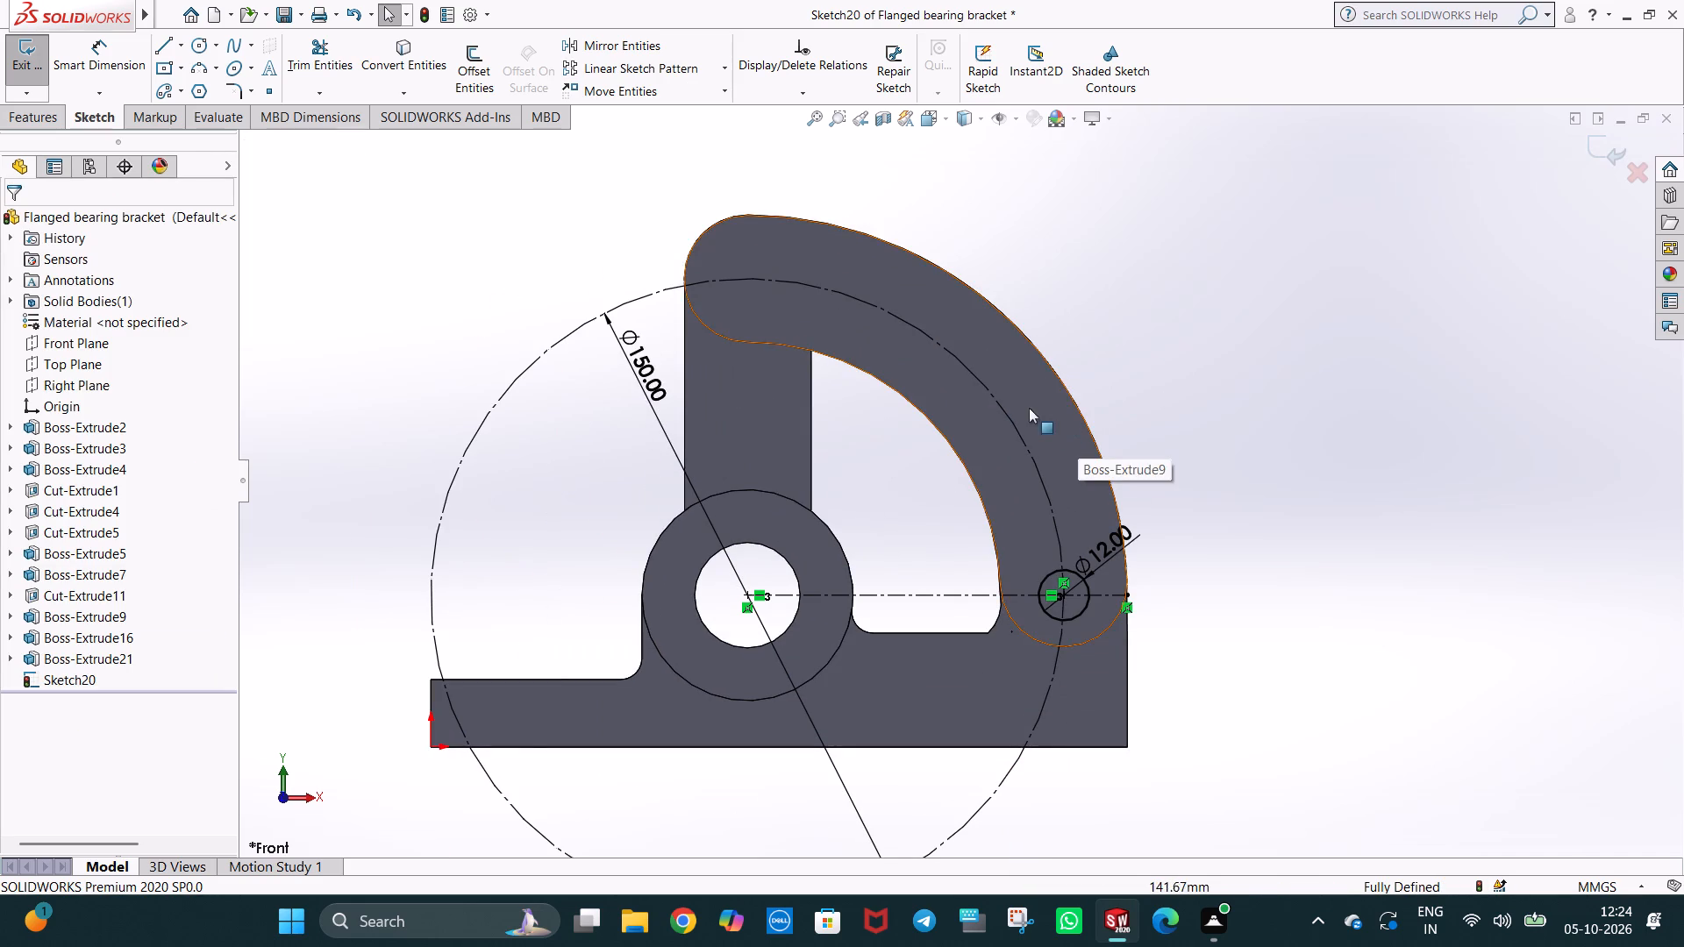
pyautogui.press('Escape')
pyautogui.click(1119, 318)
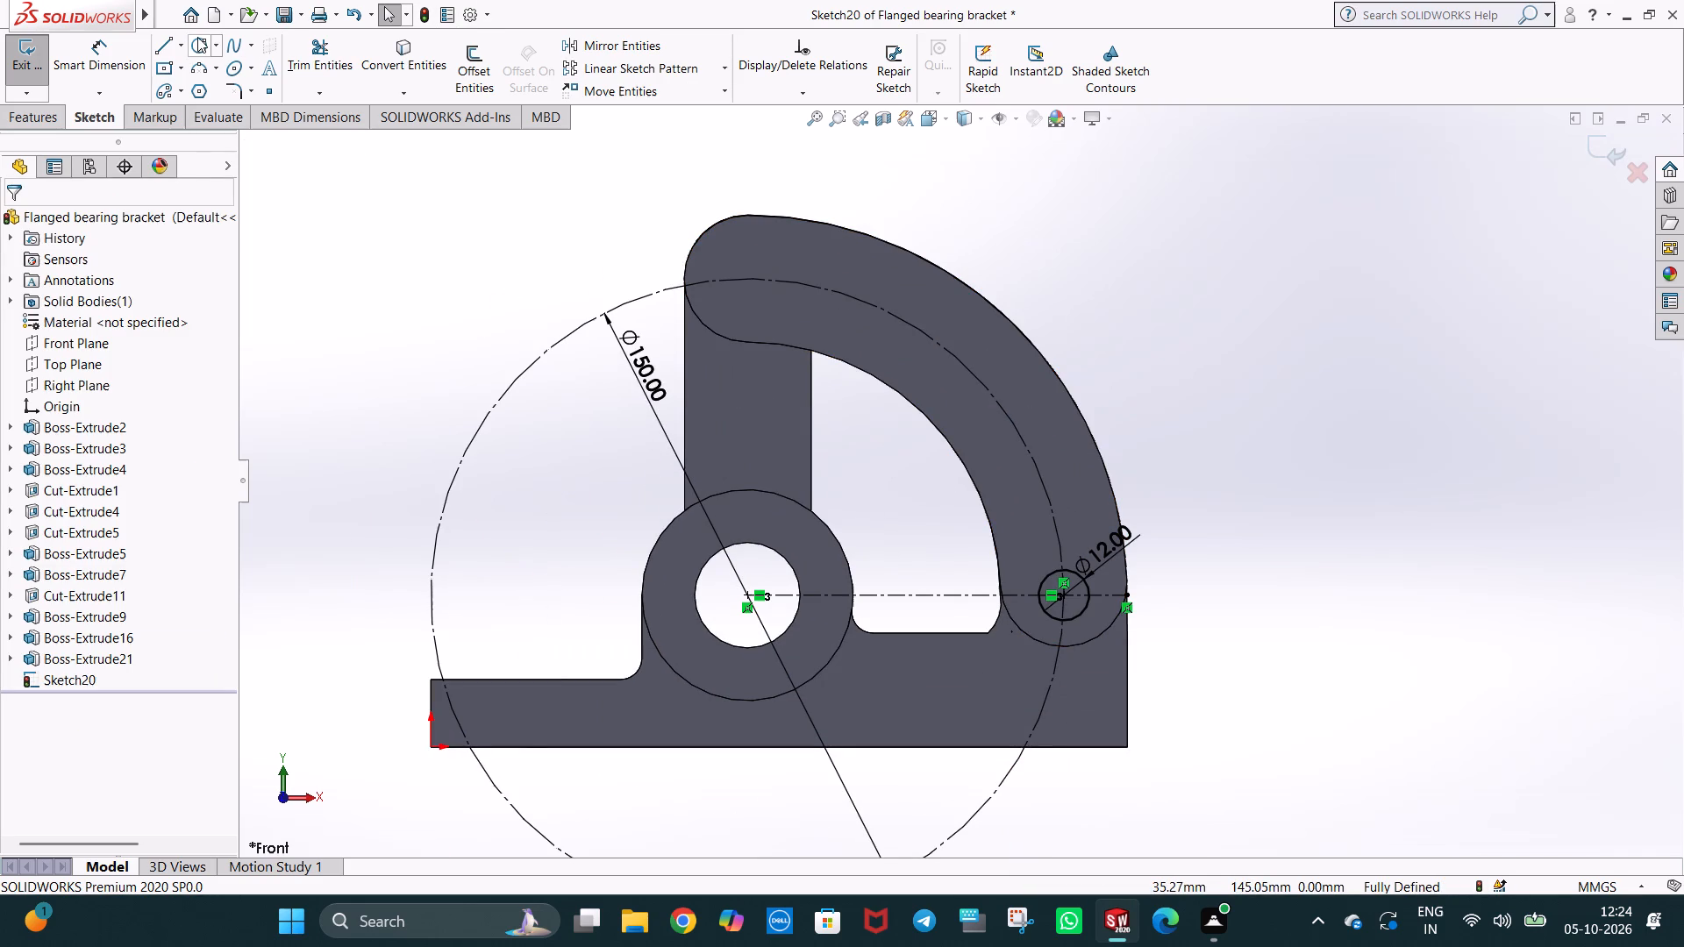
# Draw a centerline from the bore centre to the 150 mm construction circle, 75 mm long at about 28°.
pyautogui.click(186, 44)
pyautogui.click(181, 83)
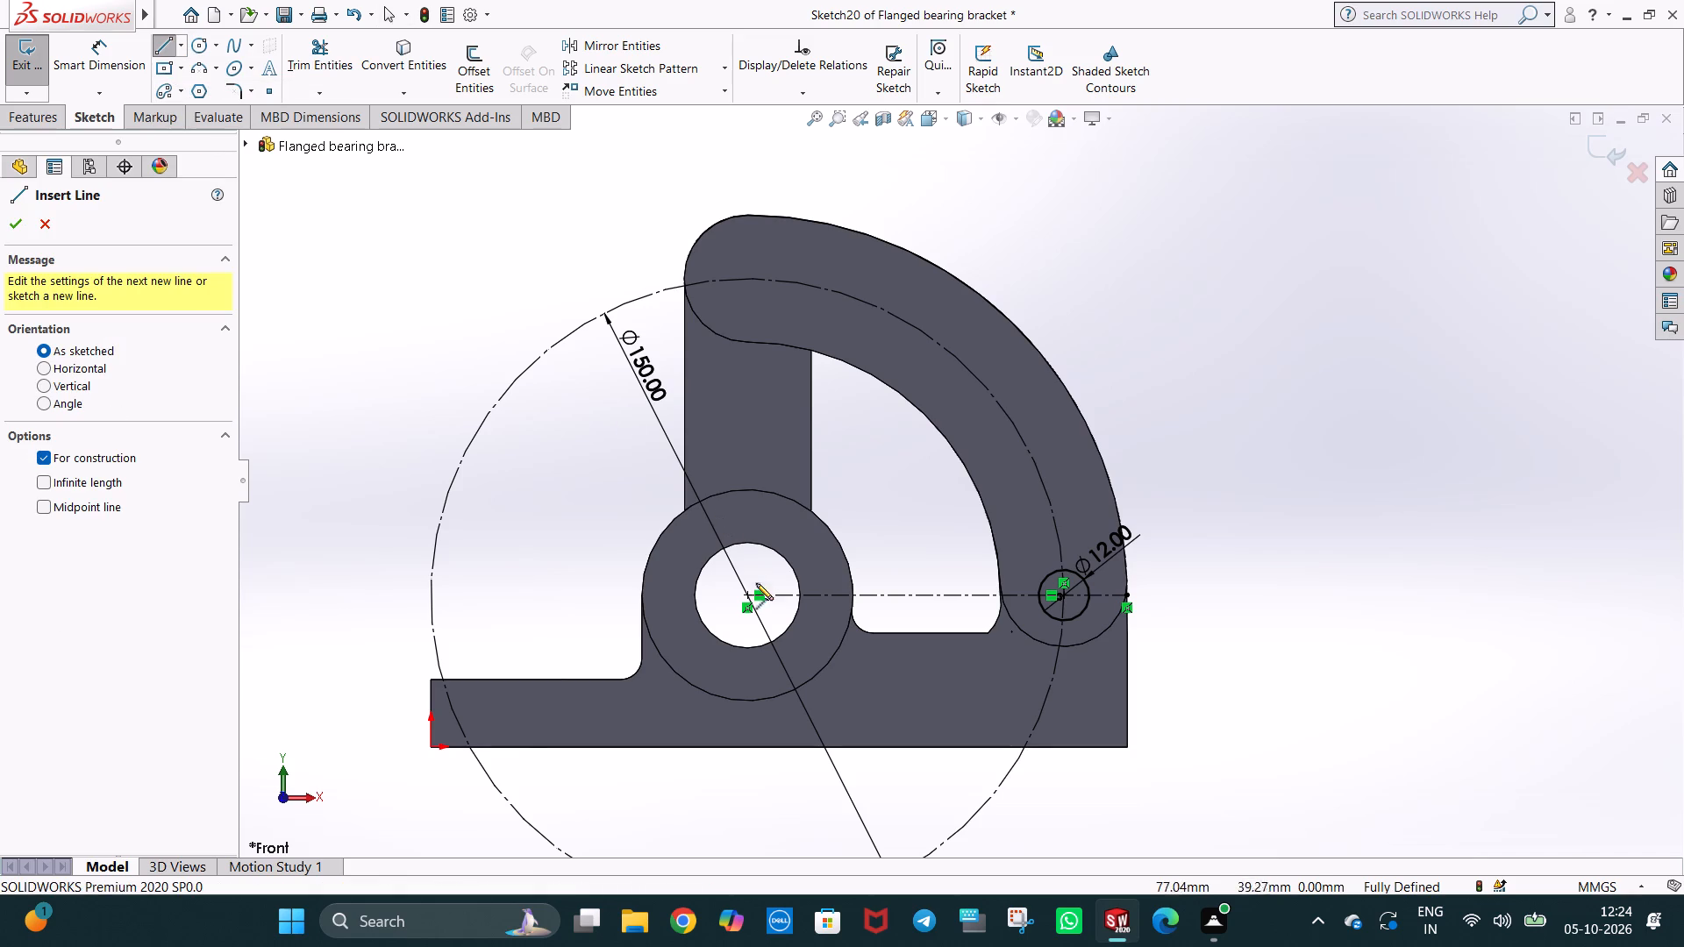
pyautogui.click(748, 595)
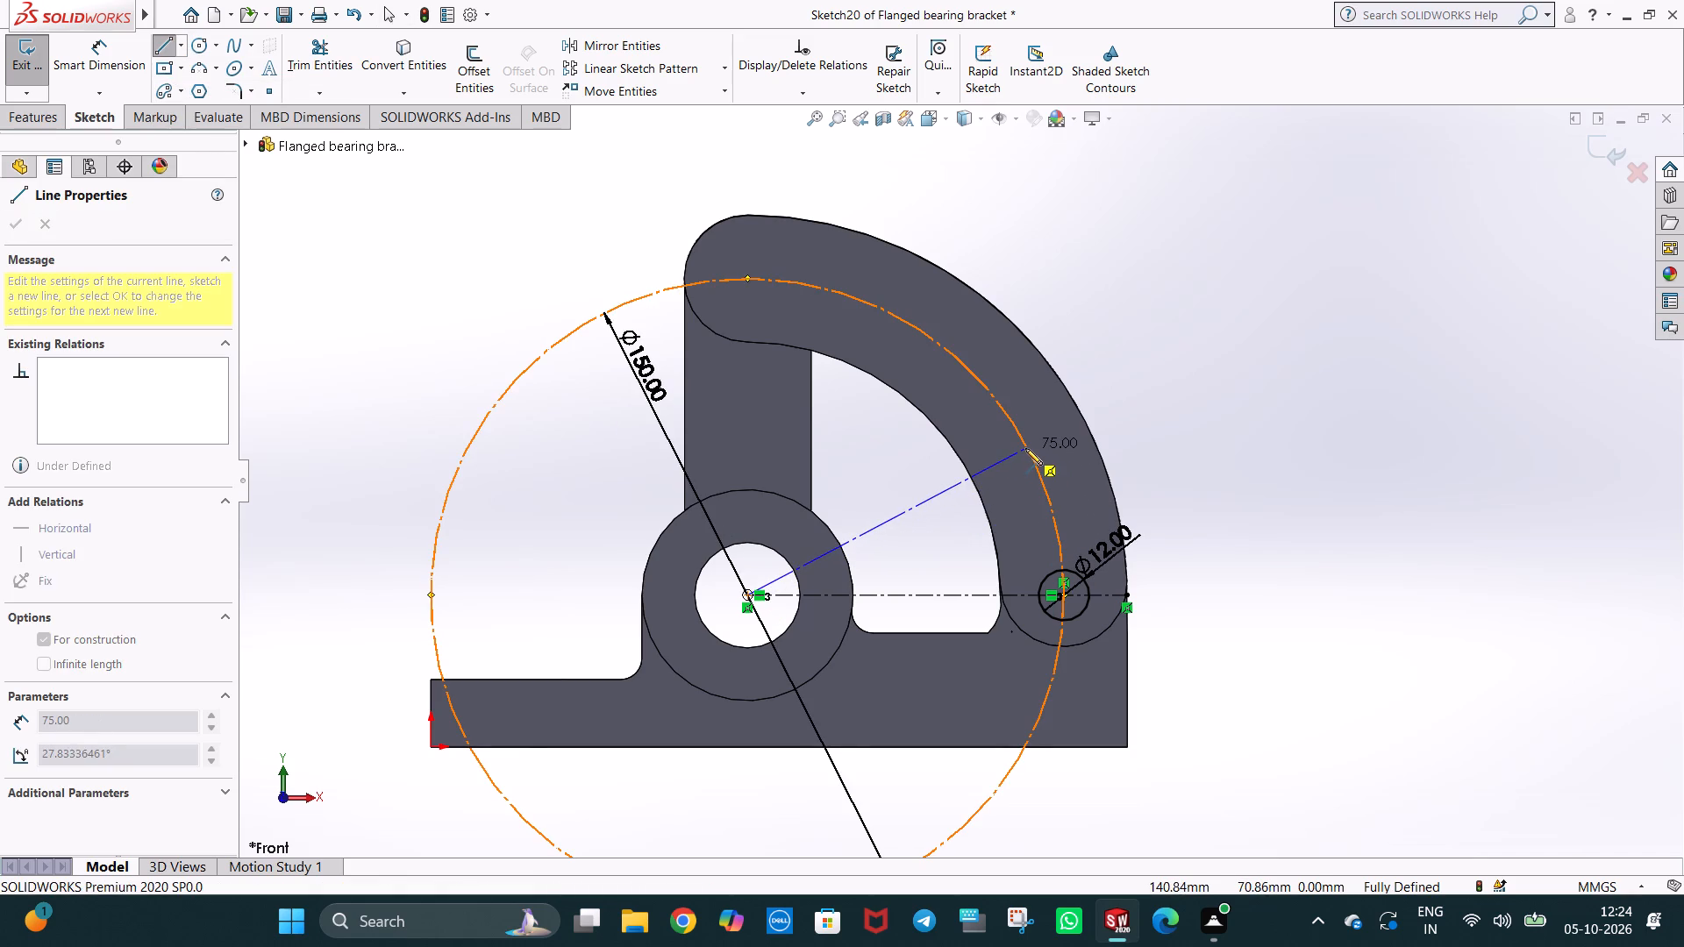
pyautogui.click(1028, 447)
pyautogui.press('Escape')
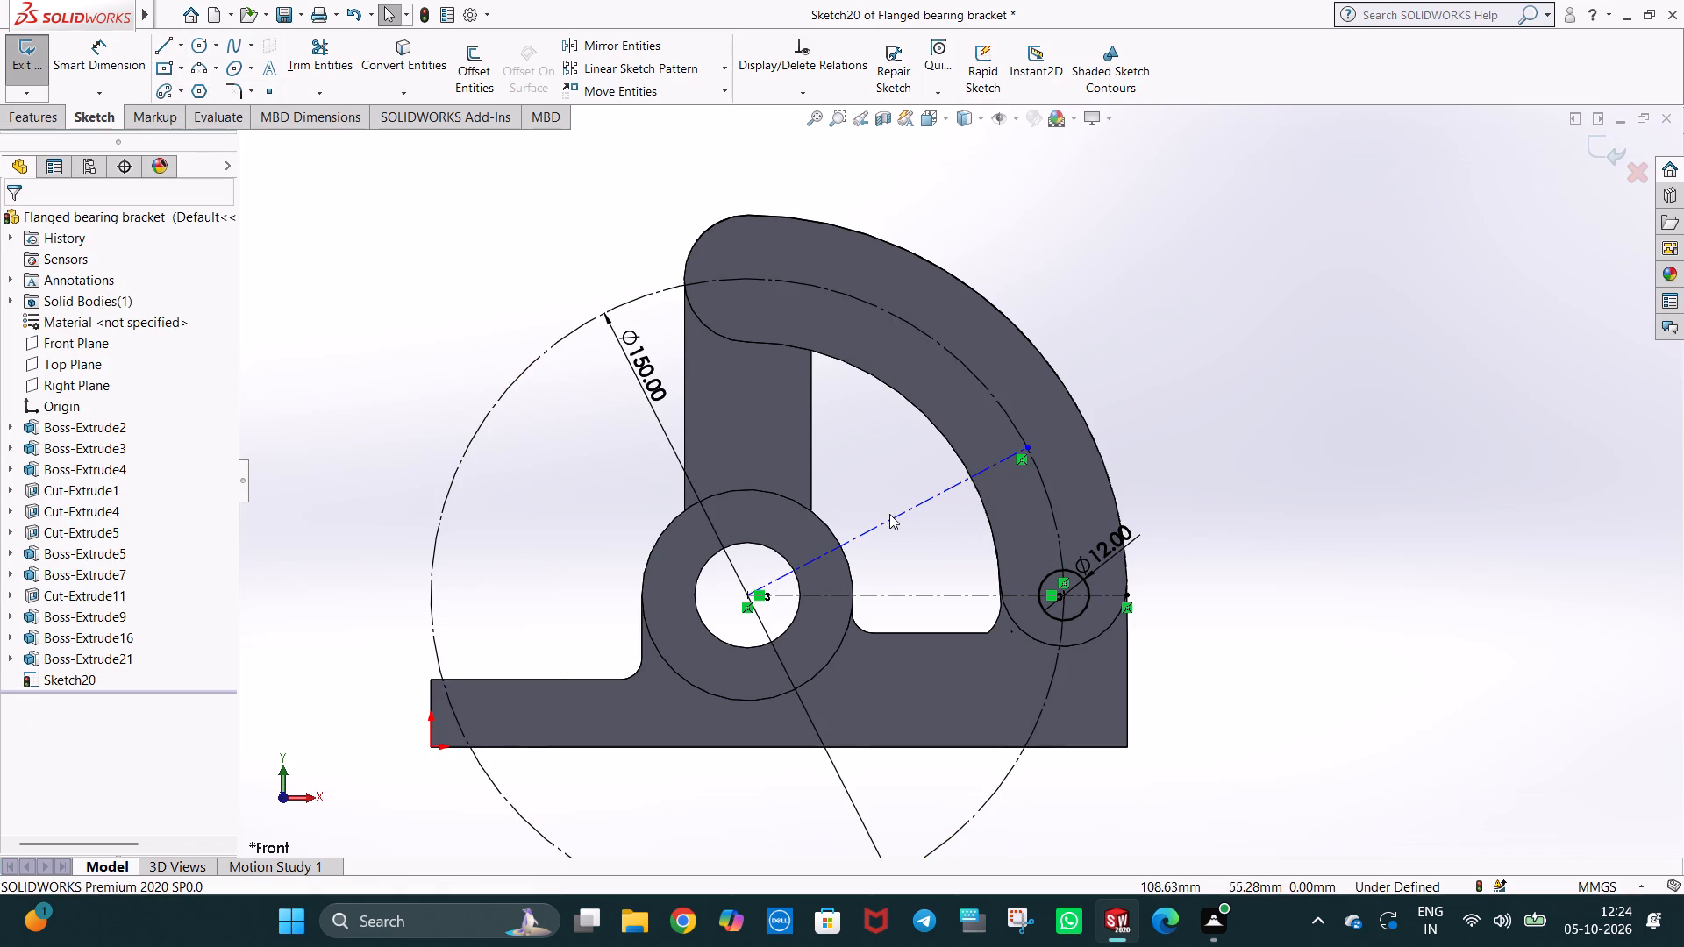
# Set the new inclined centerline's angle to 30°.
pyautogui.click(889, 515)
pyautogui.click(893, 519)
pyautogui.moveTo(134, 671); pyautogui.dragTo(25, 680)
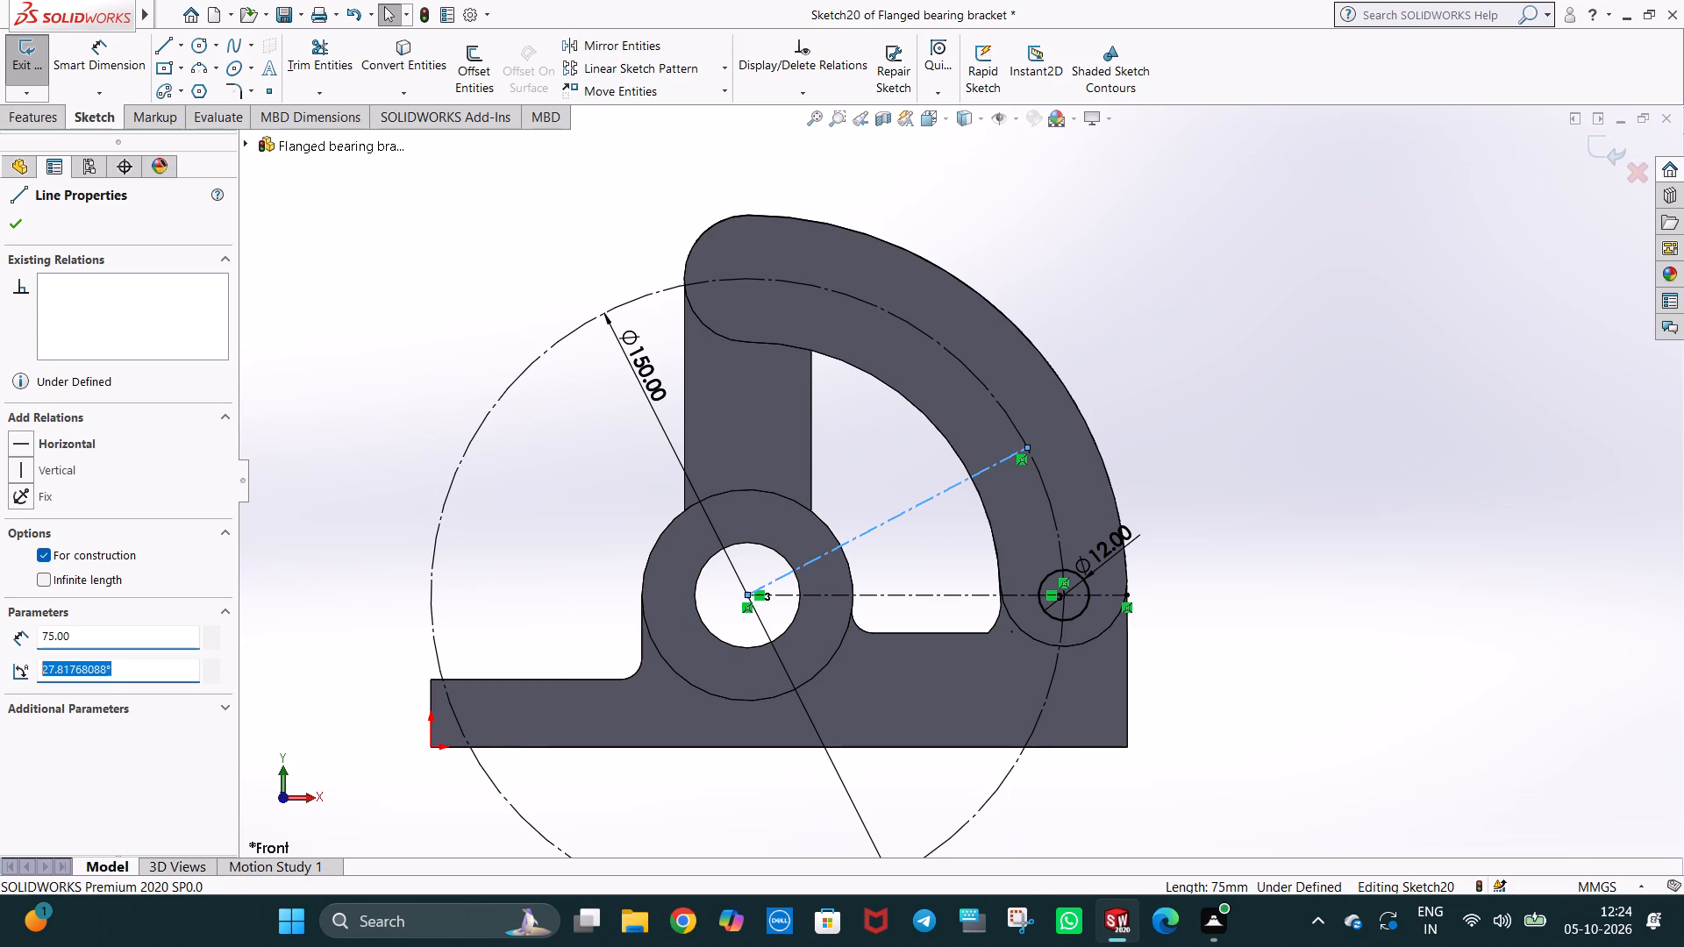
pyautogui.moveTo(25, 680); pyautogui.dragTo(0, 682)
pyautogui.write('30')
pyautogui.press('Return')
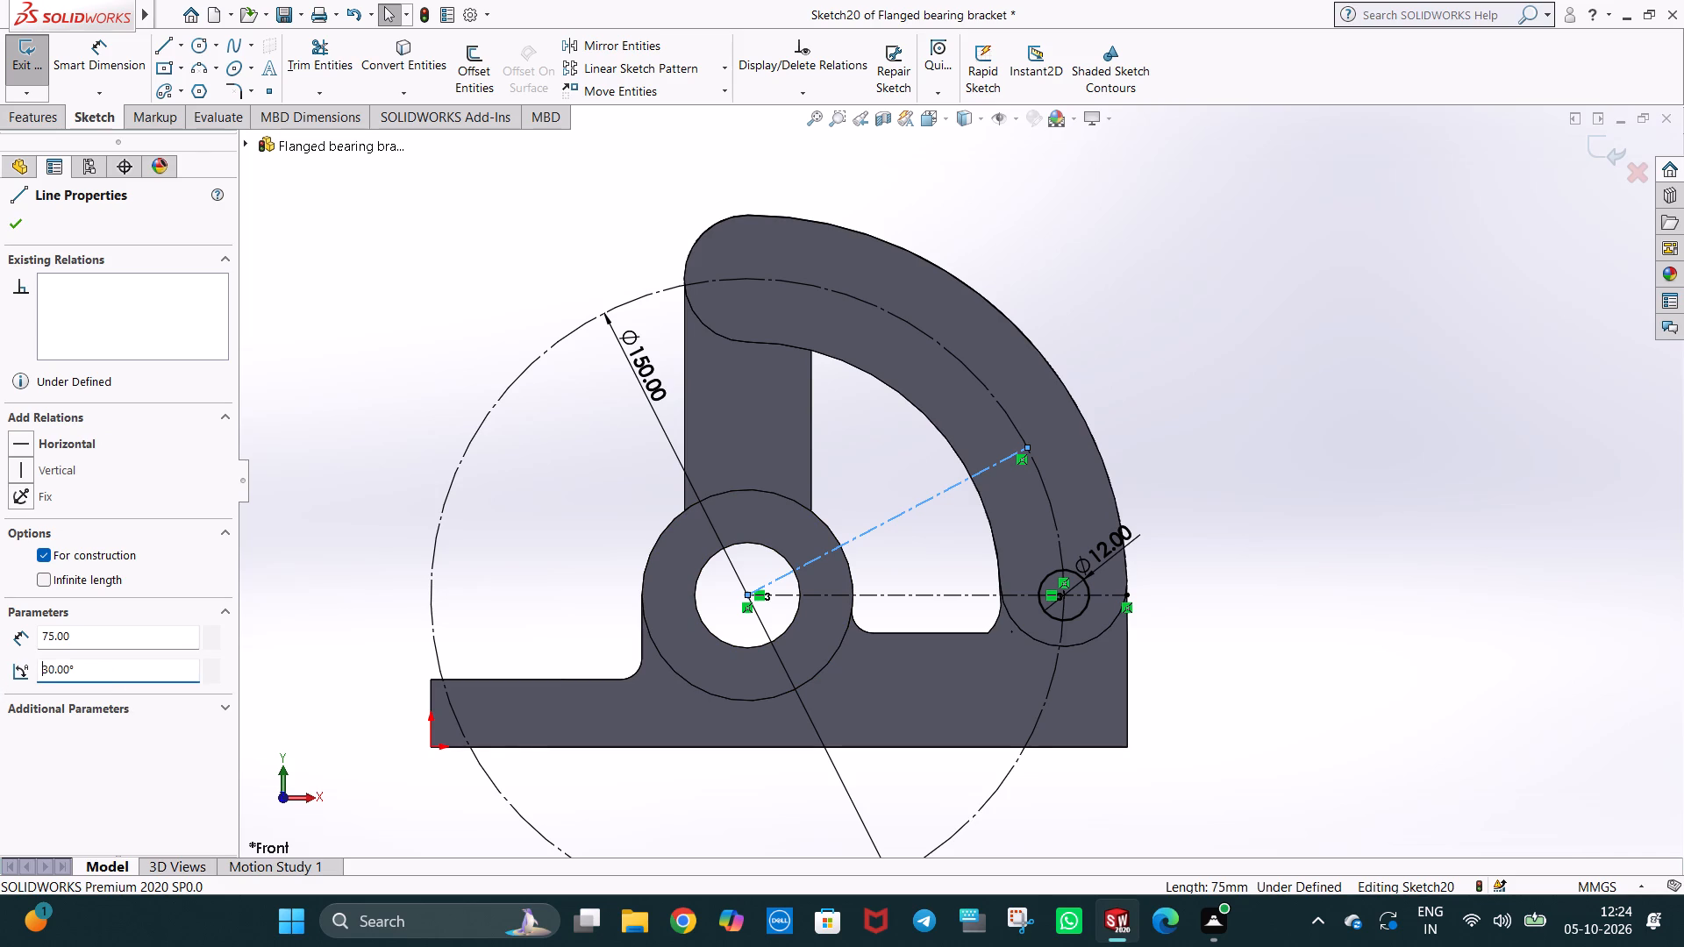
pyautogui.click(1141, 374)
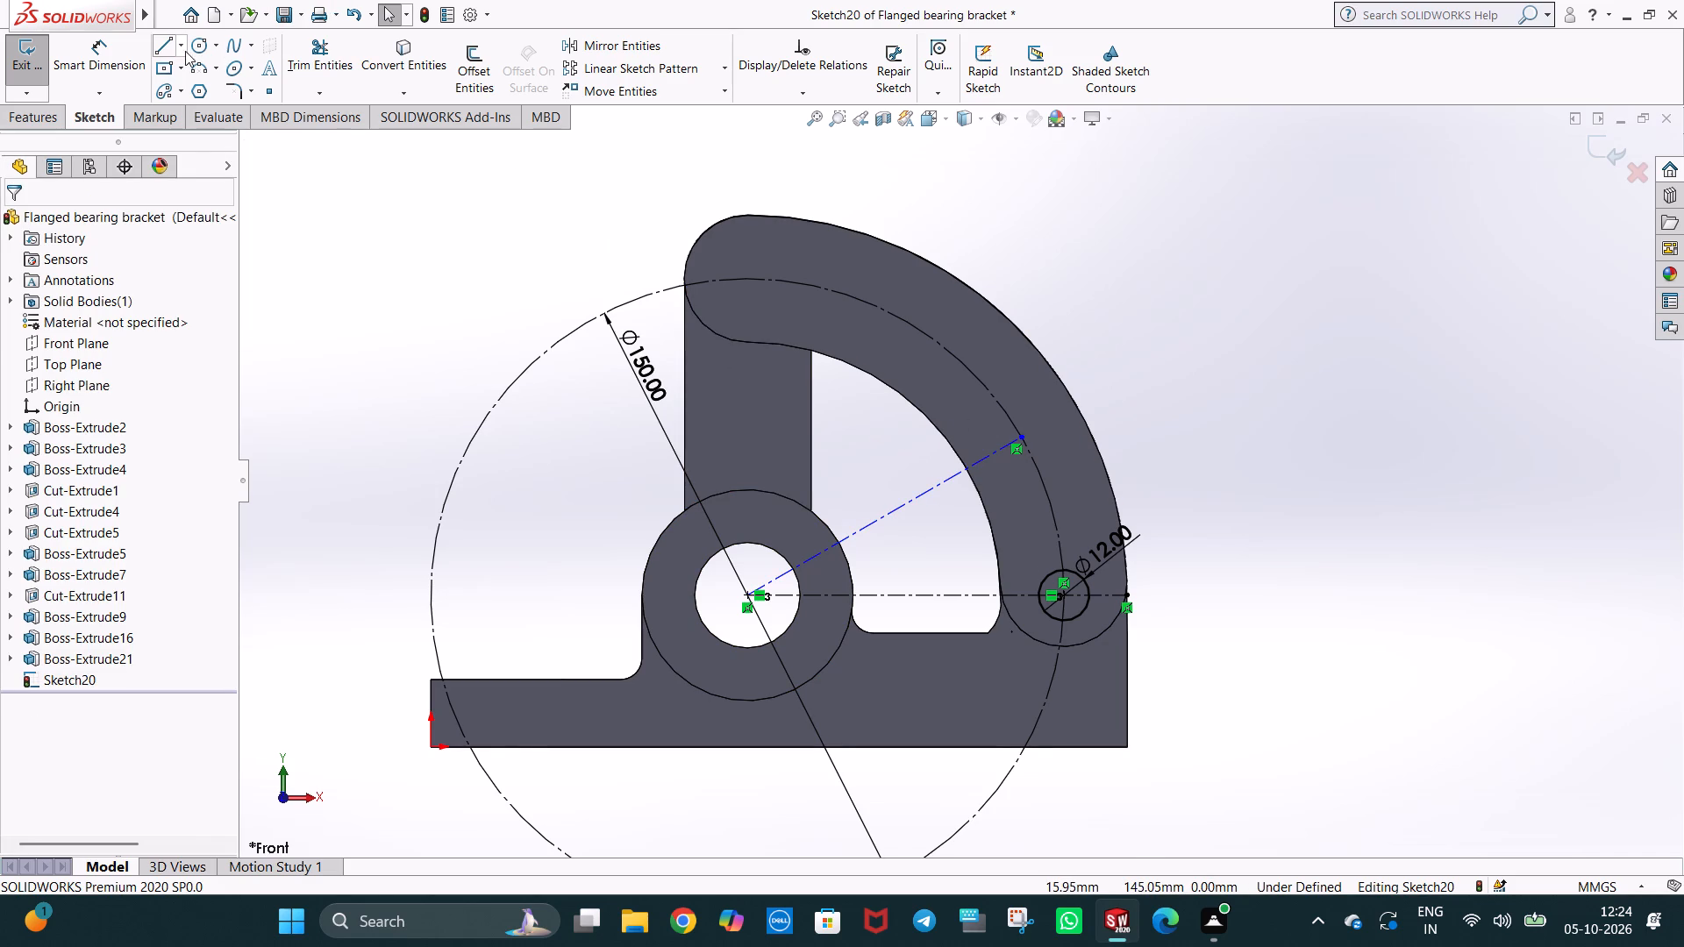
# Draw a second, steeper centerline from the bore centre to the construction circle, 75 mm long at about 66°.
pyautogui.click(182, 51)
pyautogui.click(202, 88)
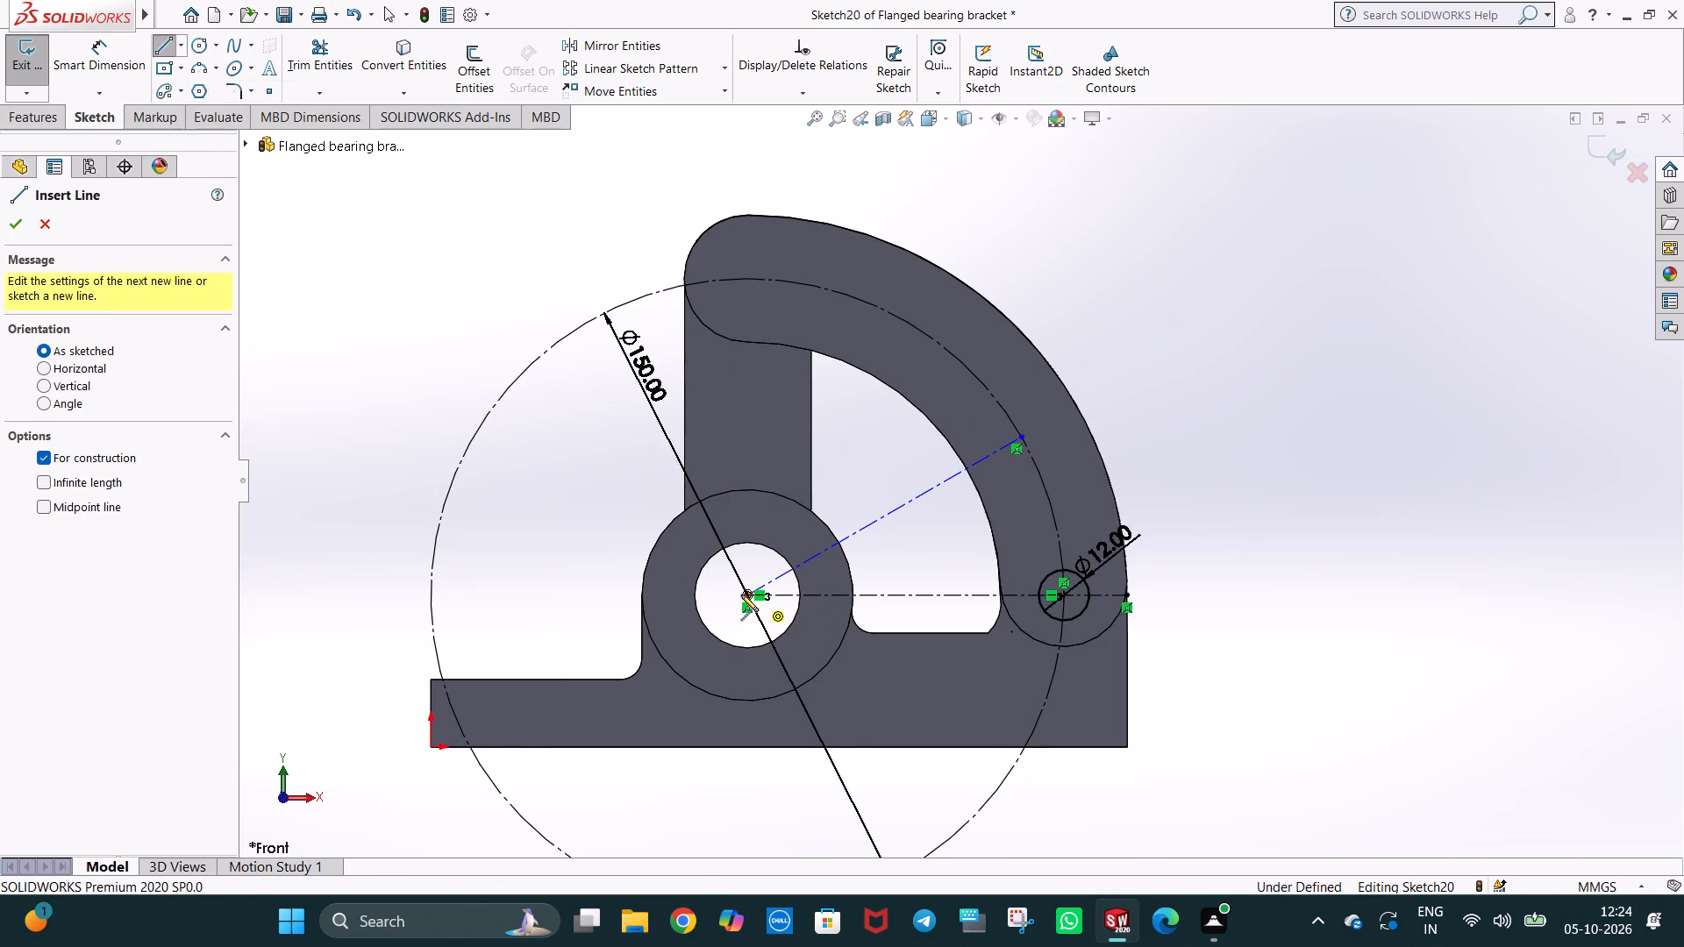
pyautogui.click(745, 594)
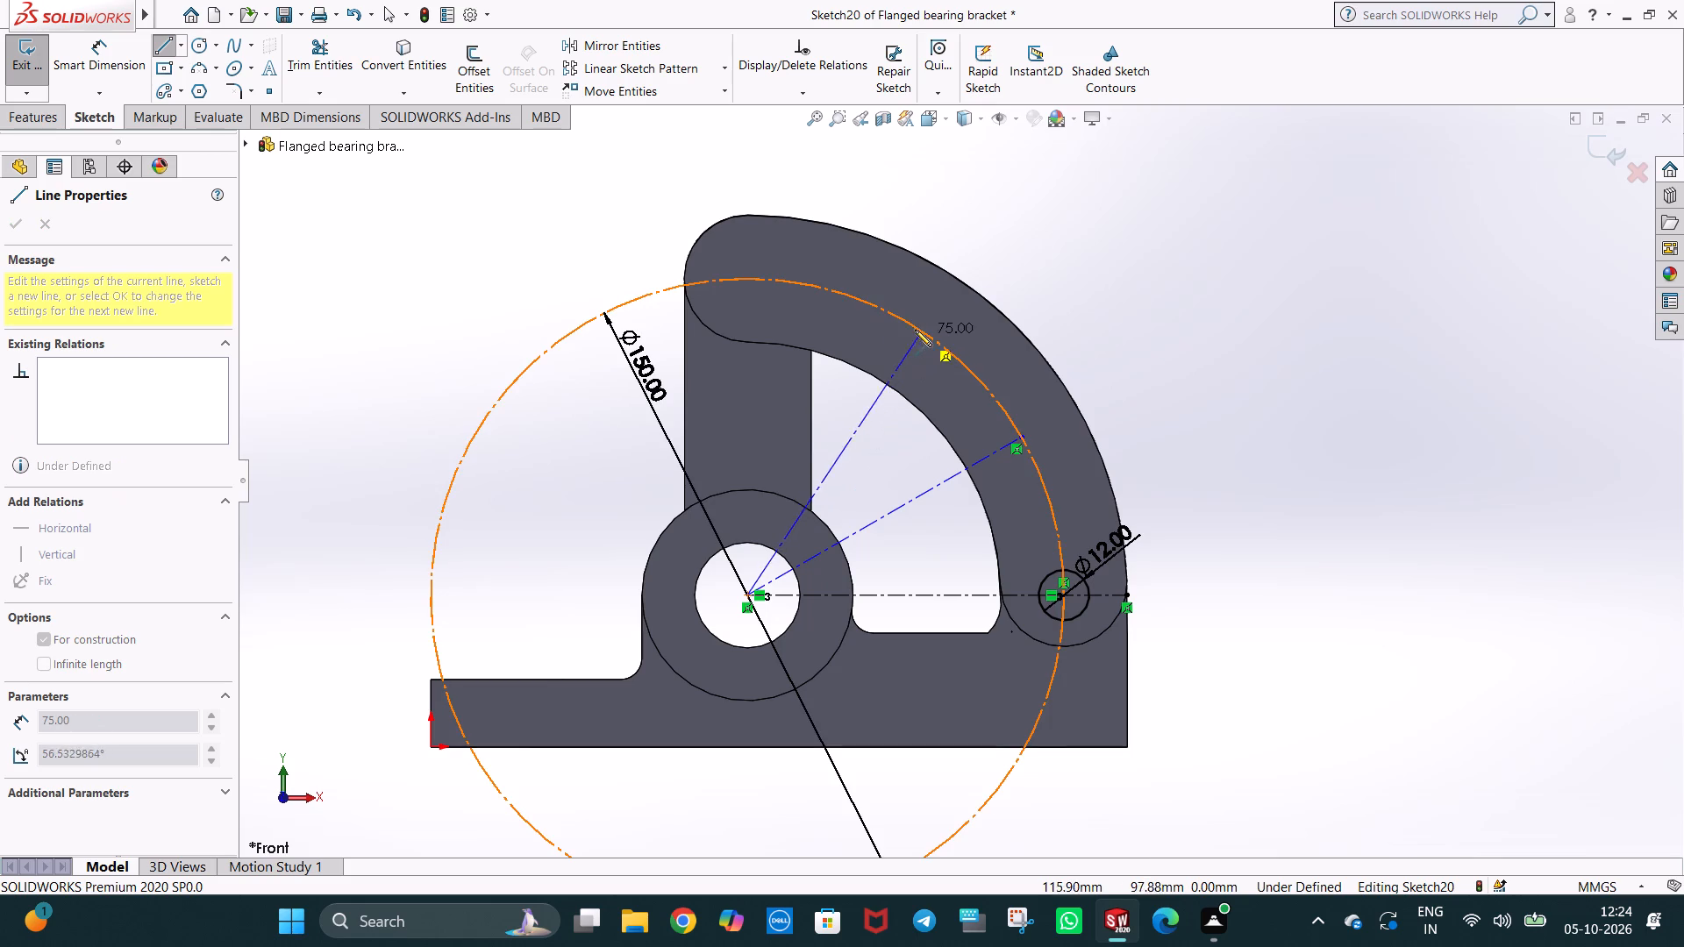
pyautogui.click(874, 305)
pyautogui.press('Escape')
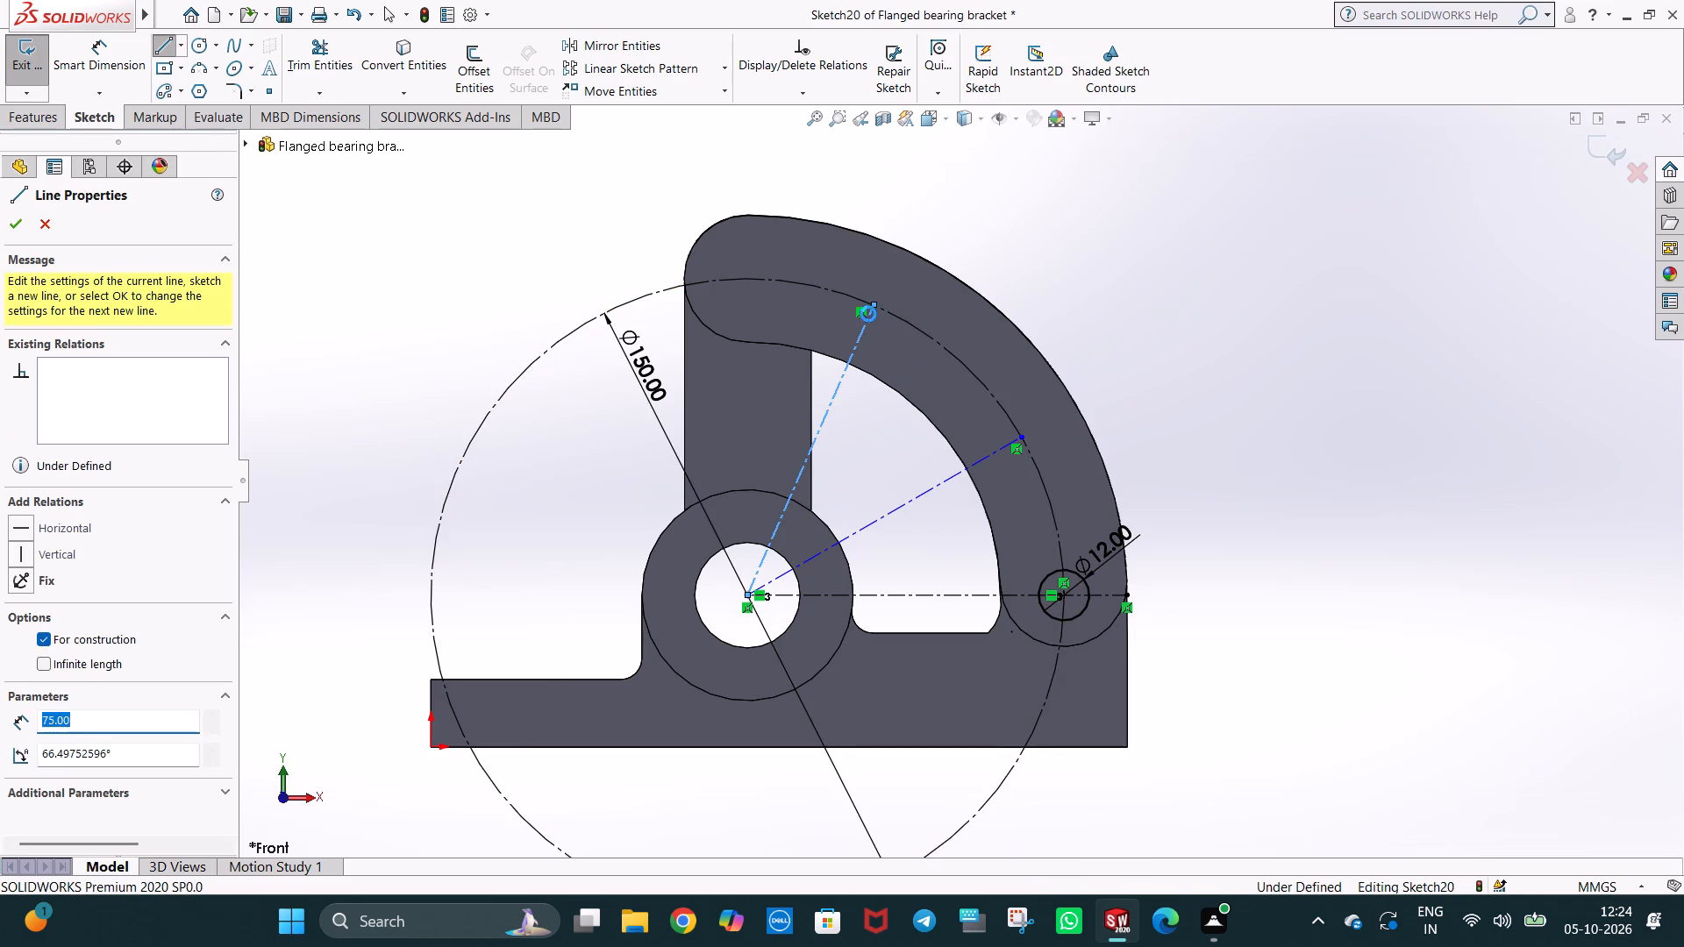
# Set the steeper centerline's angle to 60°.
pyautogui.click(833, 395)
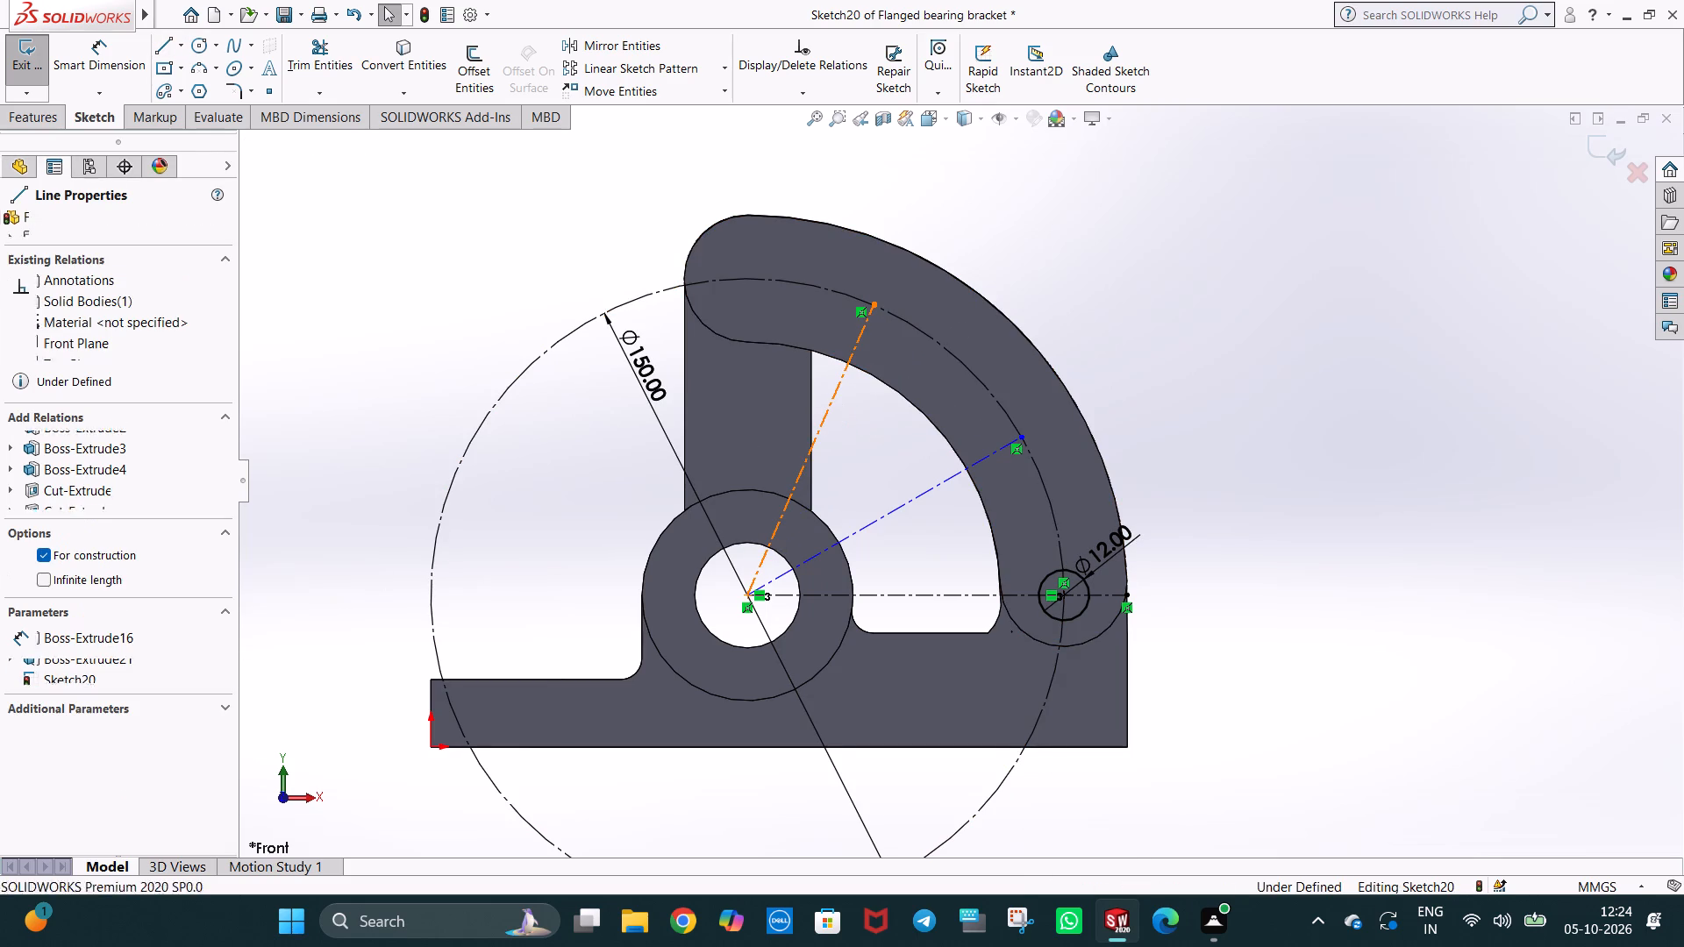
pyautogui.moveTo(132, 666); pyautogui.dragTo(47, 679)
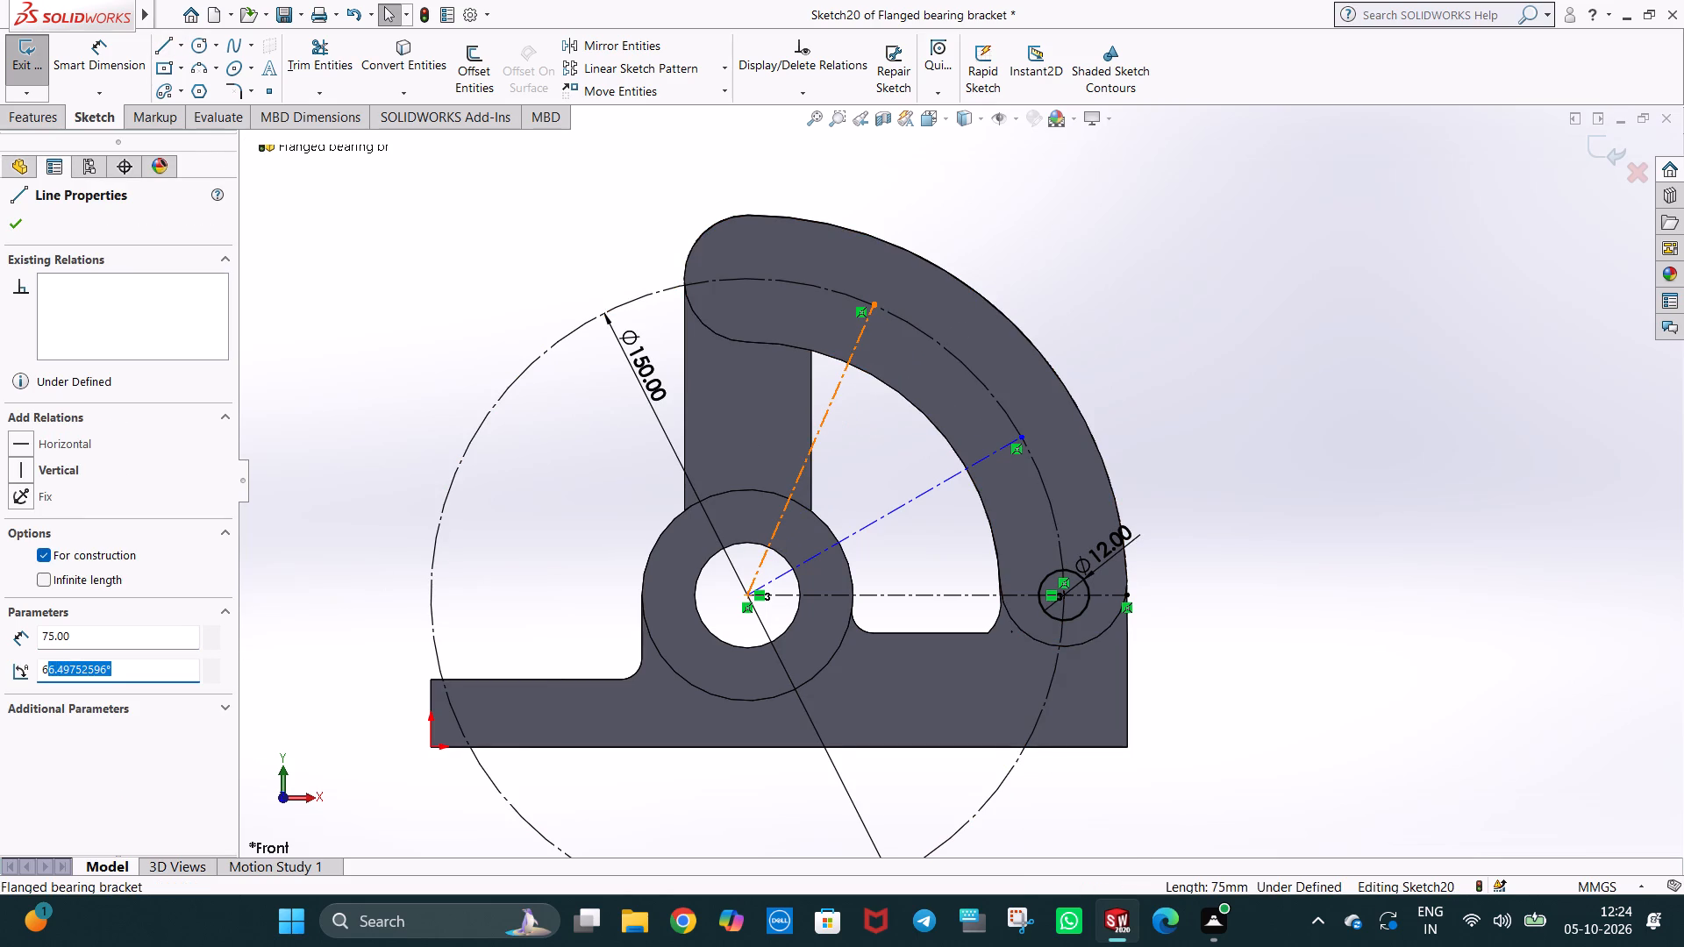
pyautogui.press('0')
pyautogui.press('Return')
pyautogui.click(1297, 291)
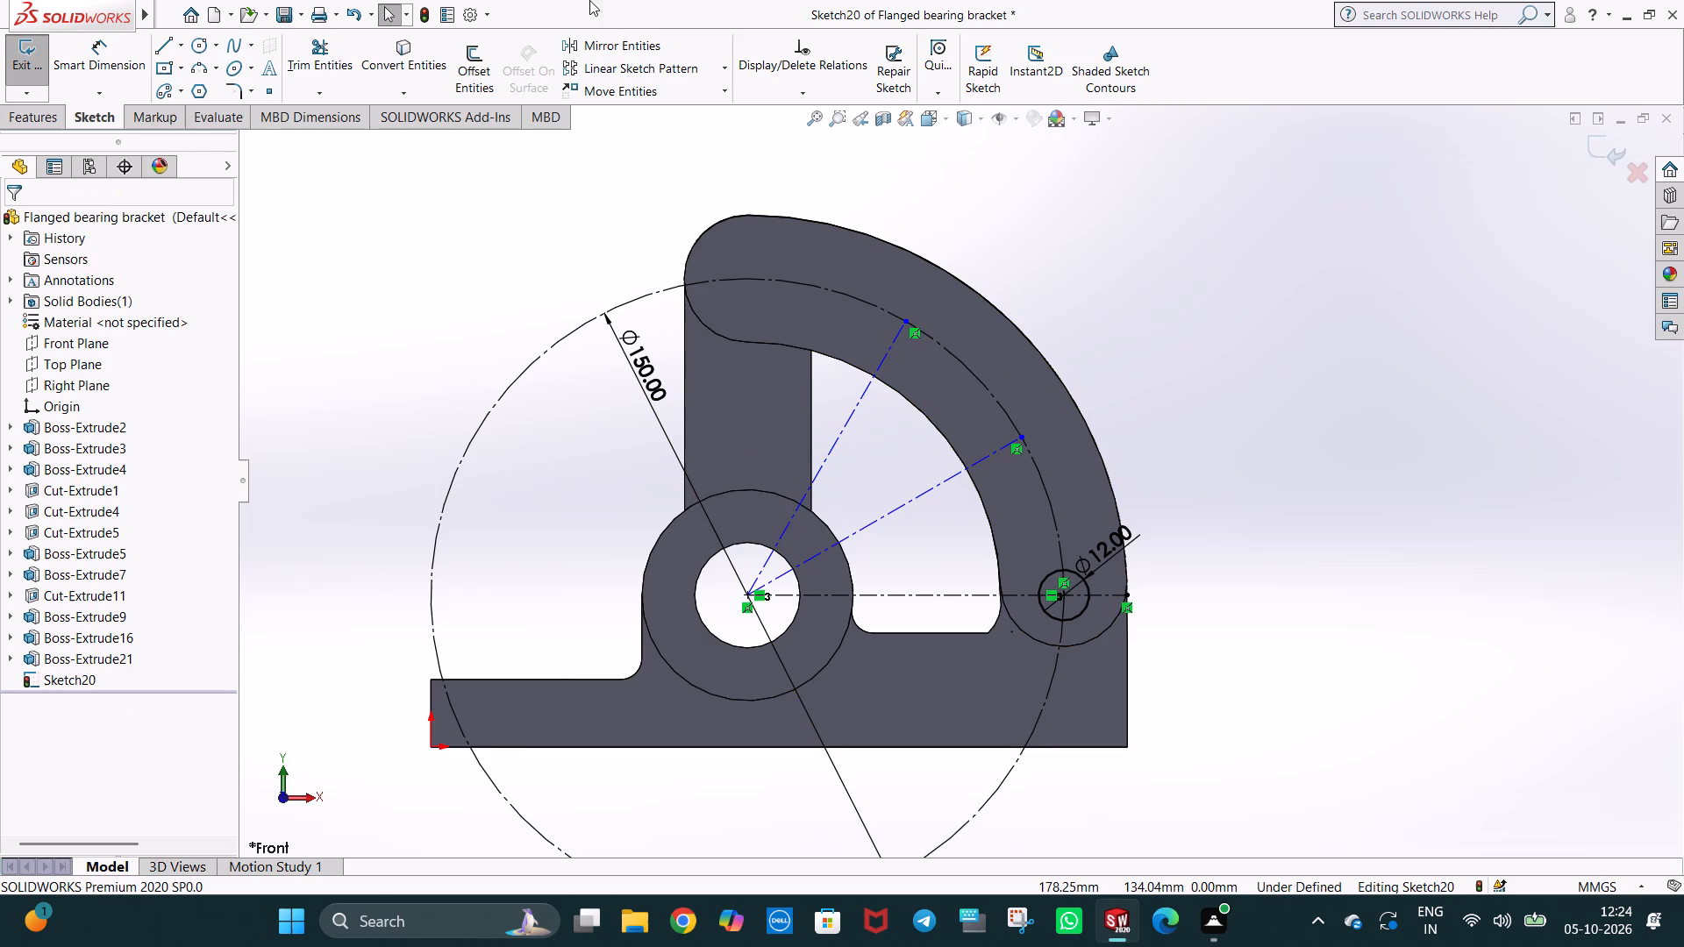
# Draw a vertical 75 mm centerline from the bore centre up to the top of the construction circle.
pyautogui.click(184, 46)
pyautogui.click(187, 95)
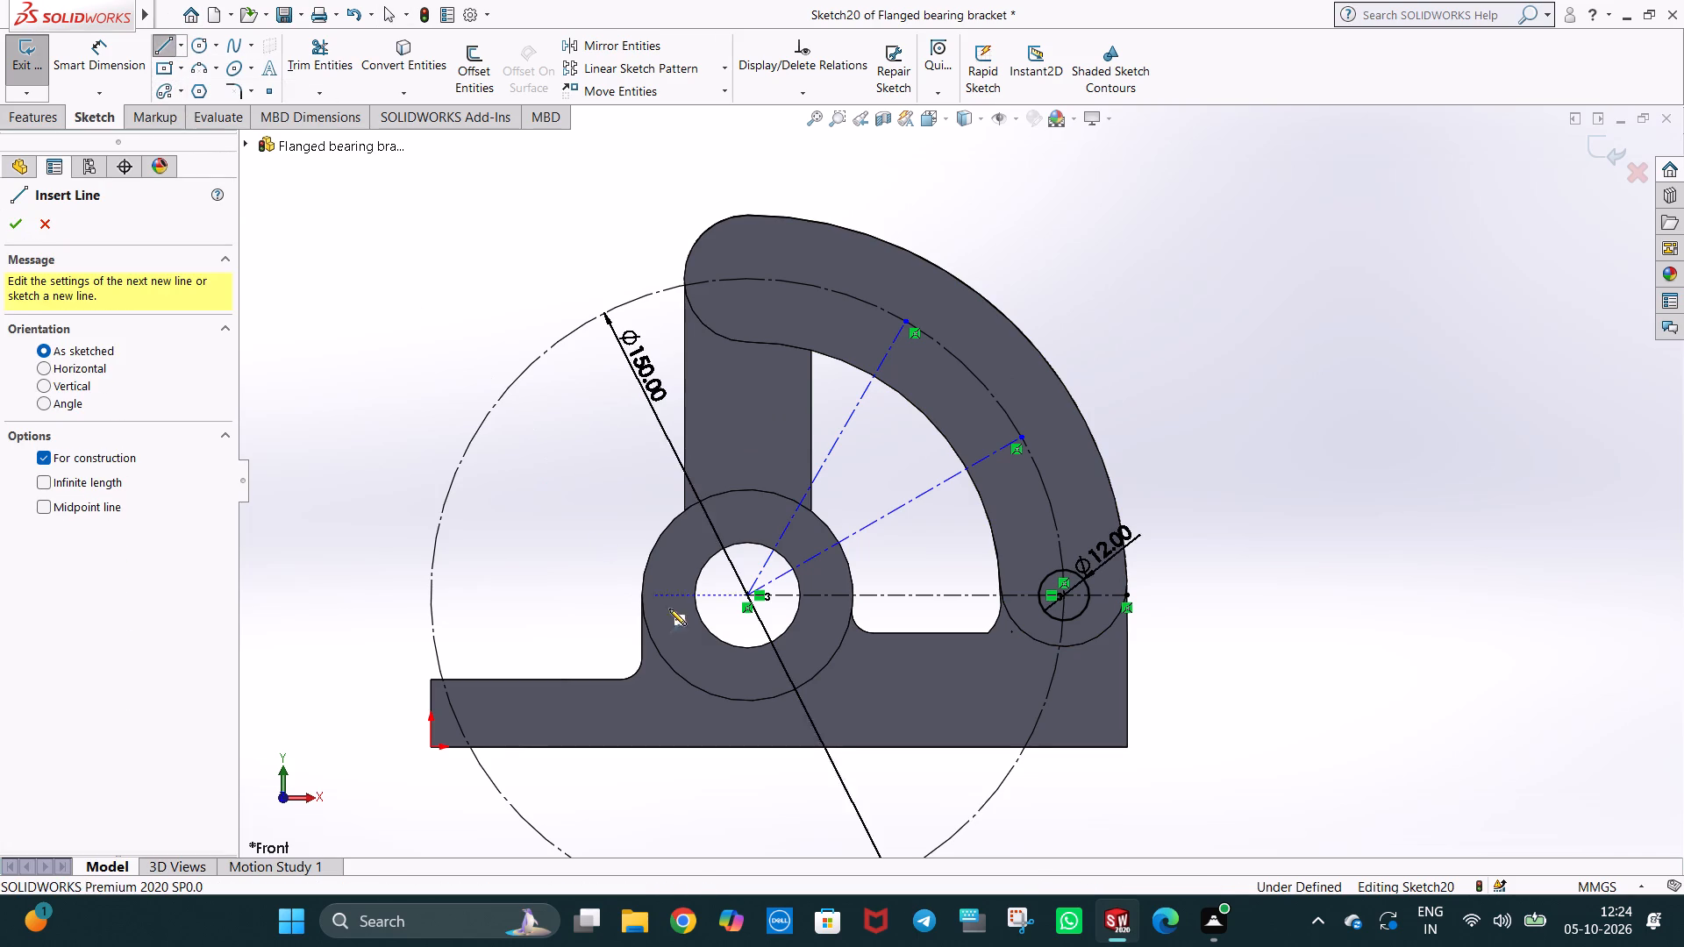
pyautogui.click(746, 592)
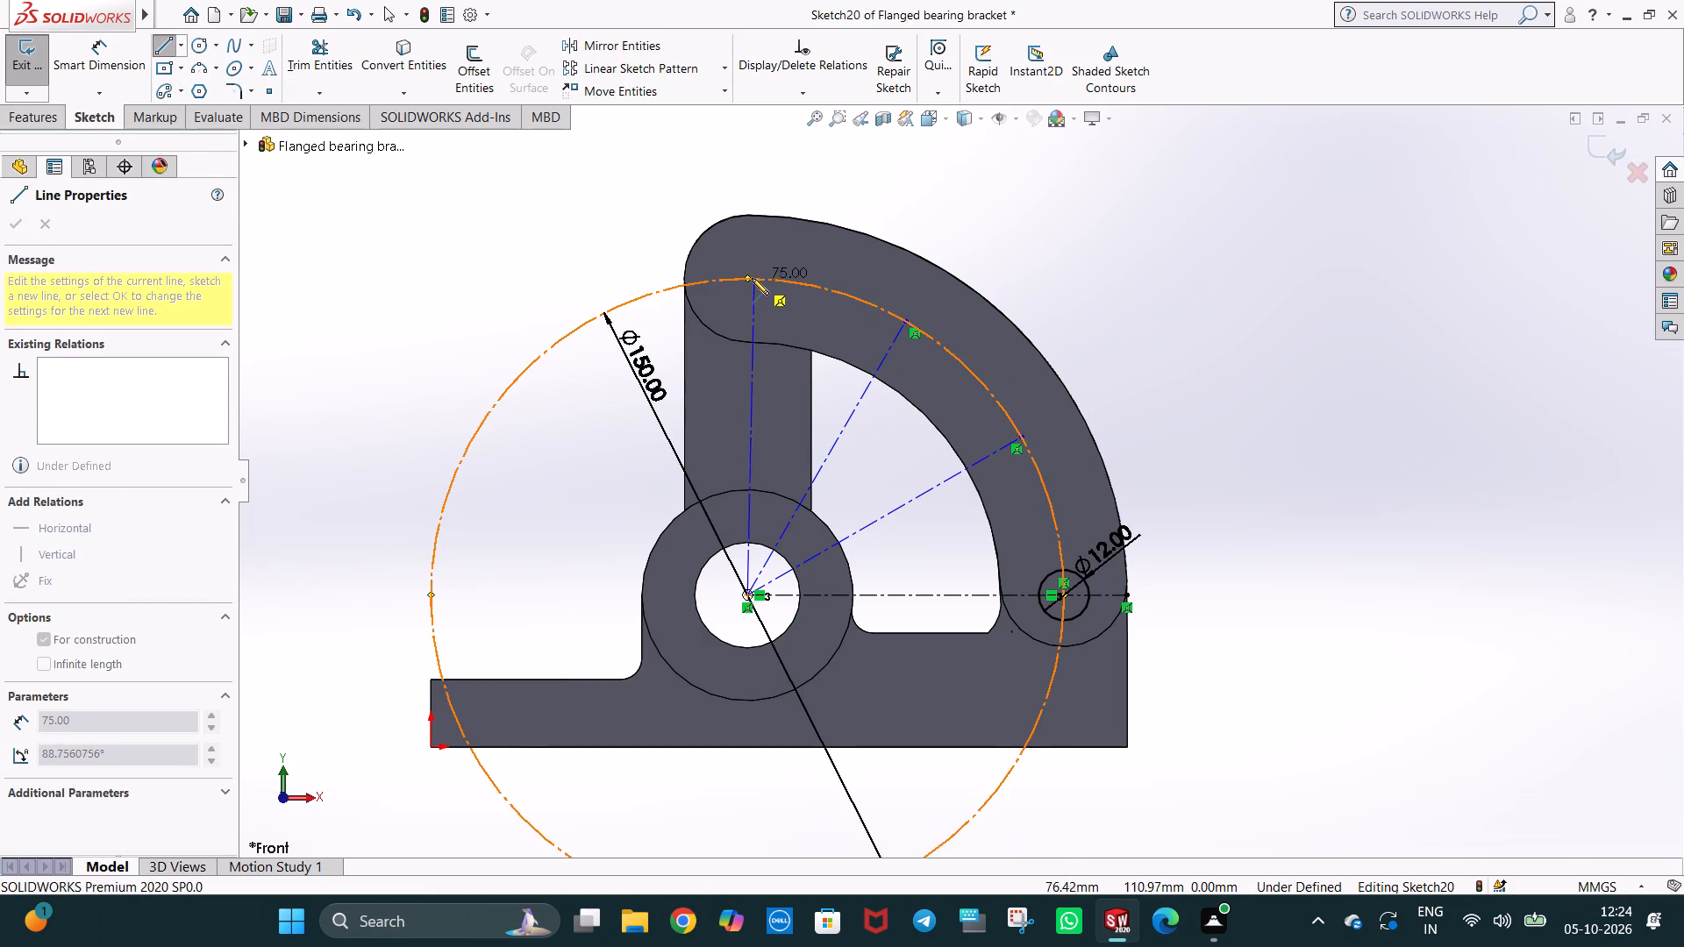
pyautogui.click(749, 276)
pyautogui.press('Escape')
pyautogui.press('Escape')
pyautogui.click(1027, 241)
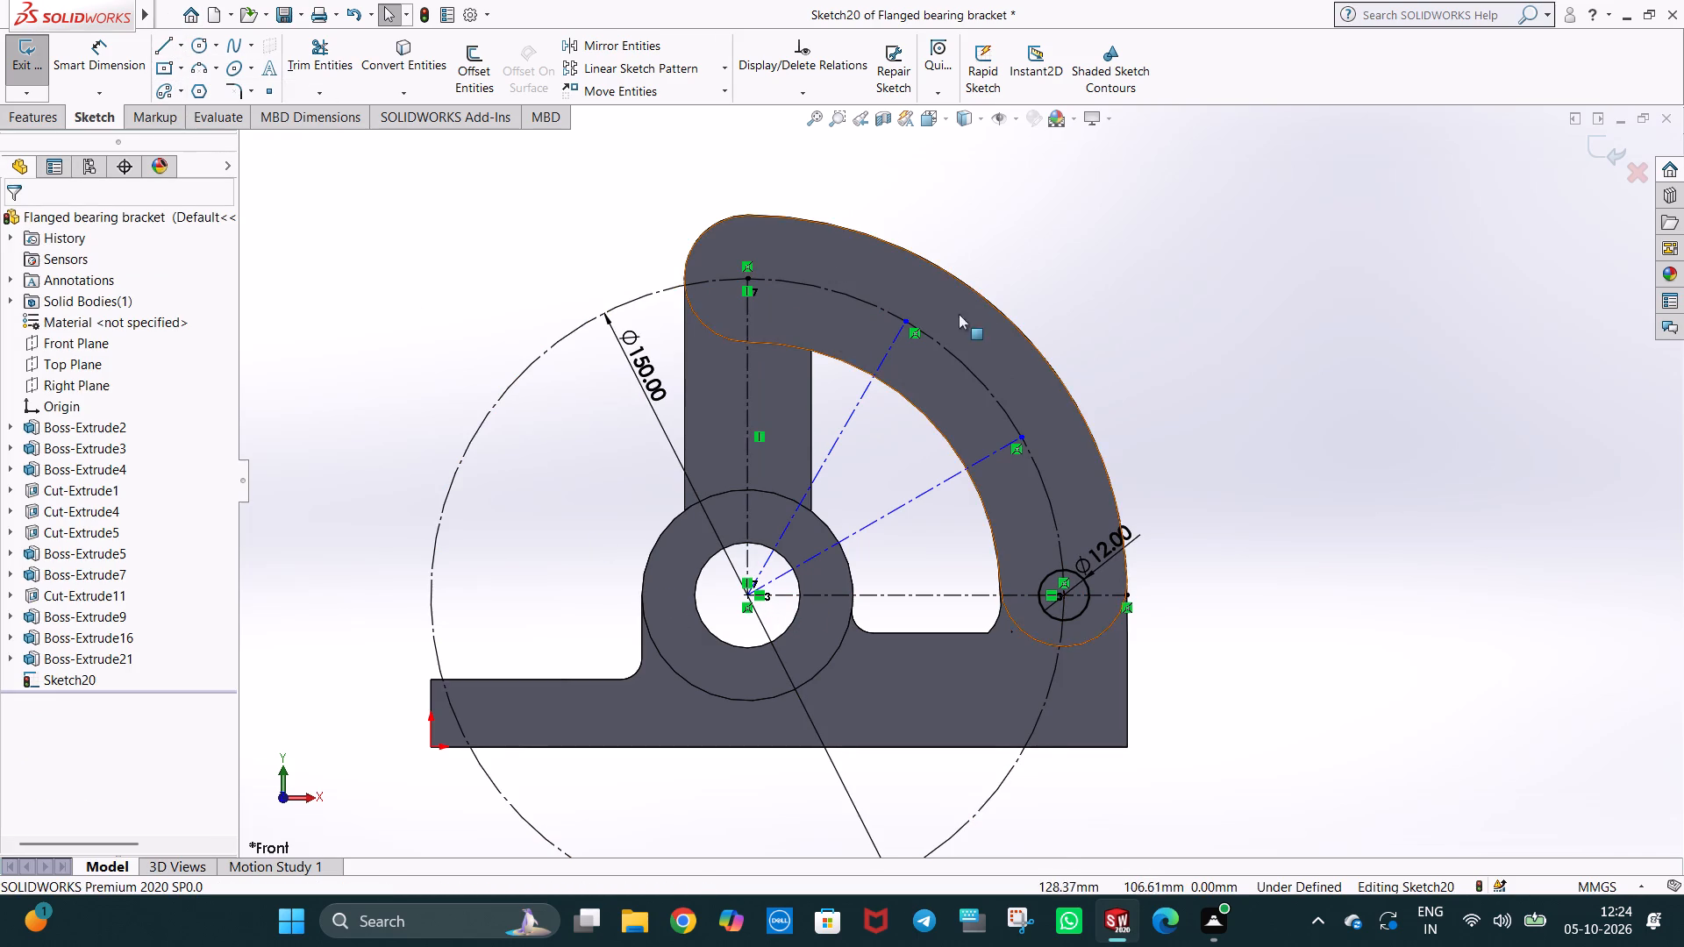
# Dimension the angle between the two inclined centerlines.
pyautogui.click(75, 62)
pyautogui.click(853, 410)
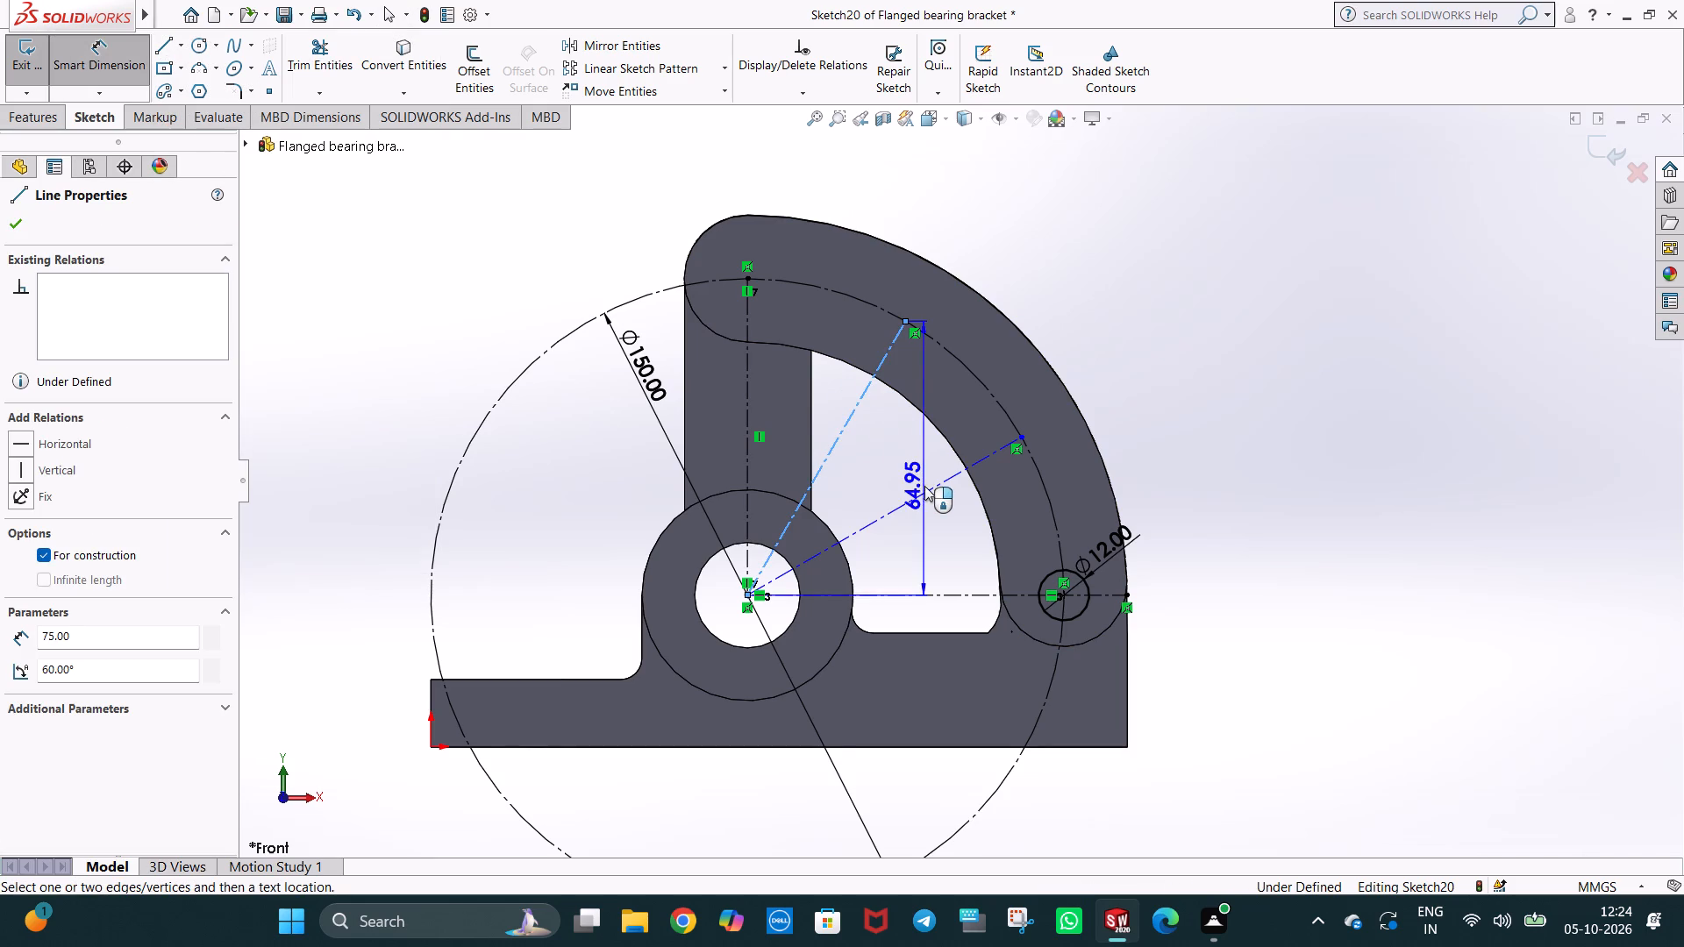
pyautogui.click(928, 488)
pyautogui.click(902, 456)
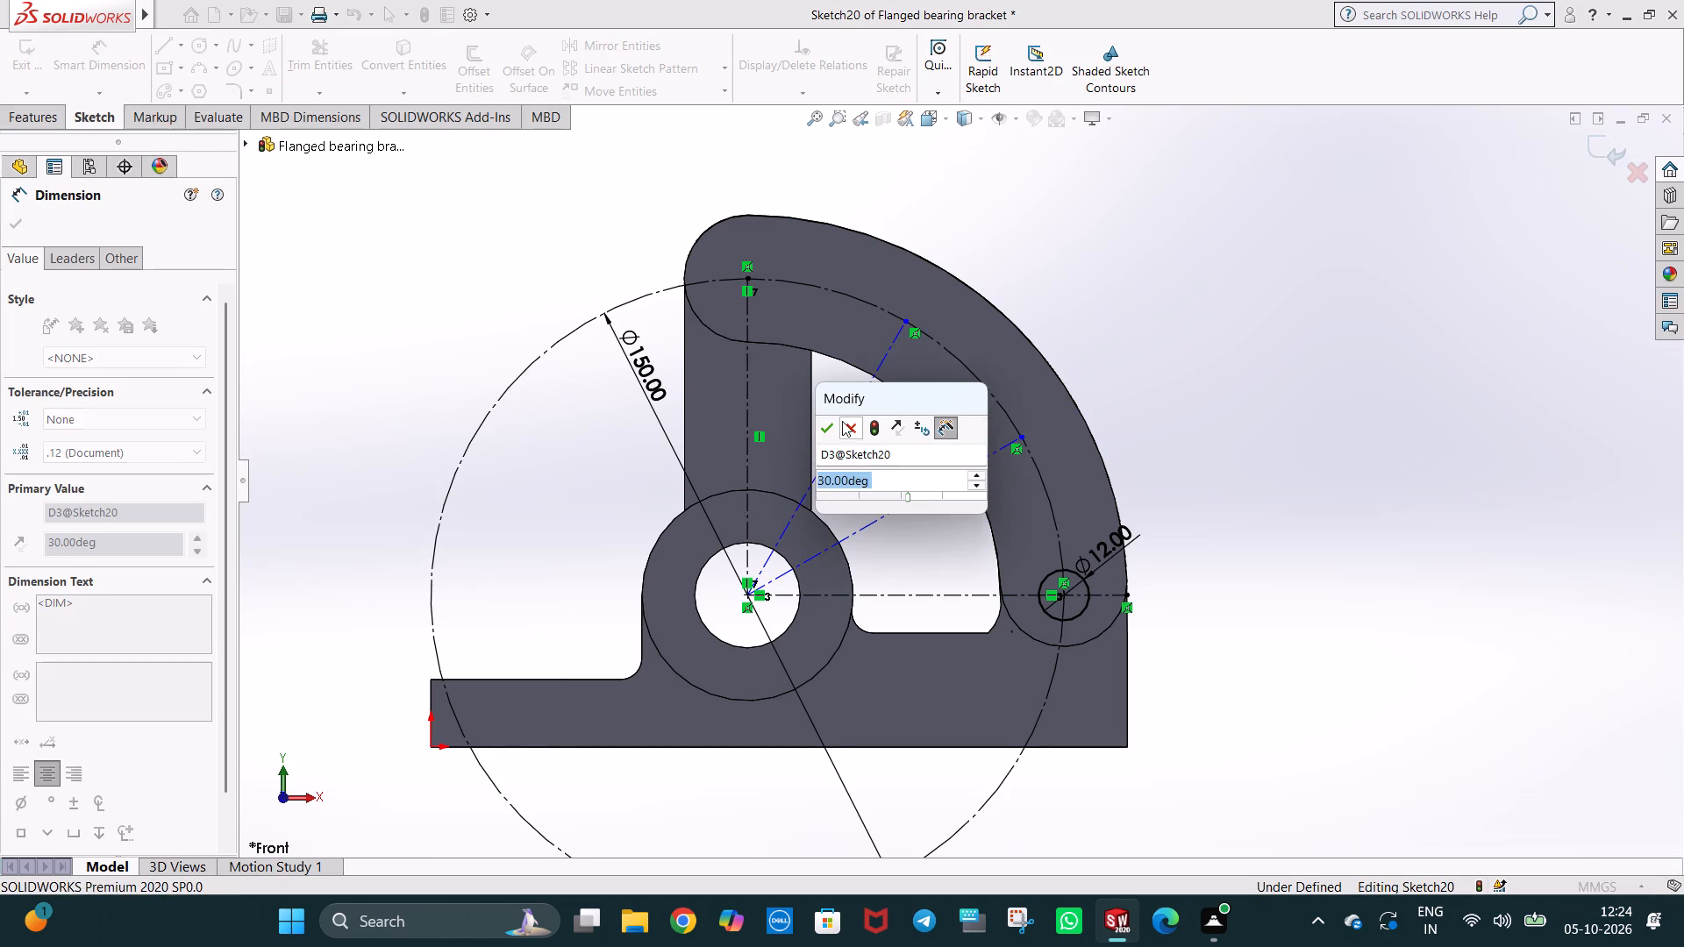
pyautogui.click(828, 428)
# Dimension the angle between the lower inclined centerline and the horizontal centerline.
pyautogui.click(907, 505)
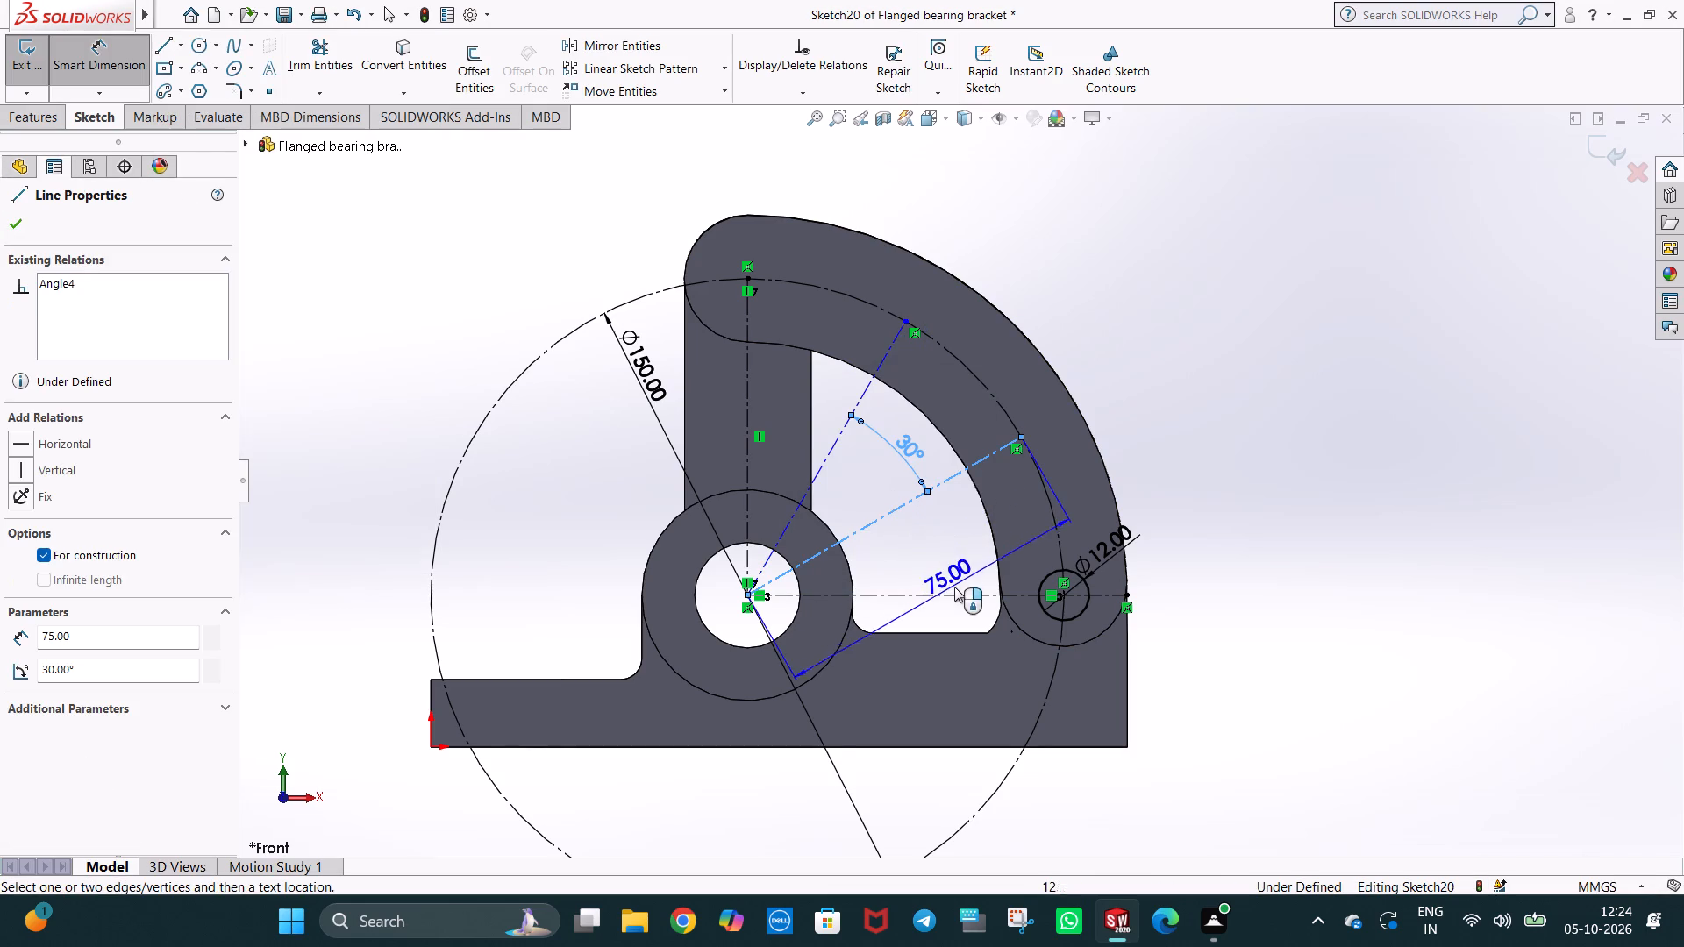
pyautogui.click(959, 594)
pyautogui.click(957, 534)
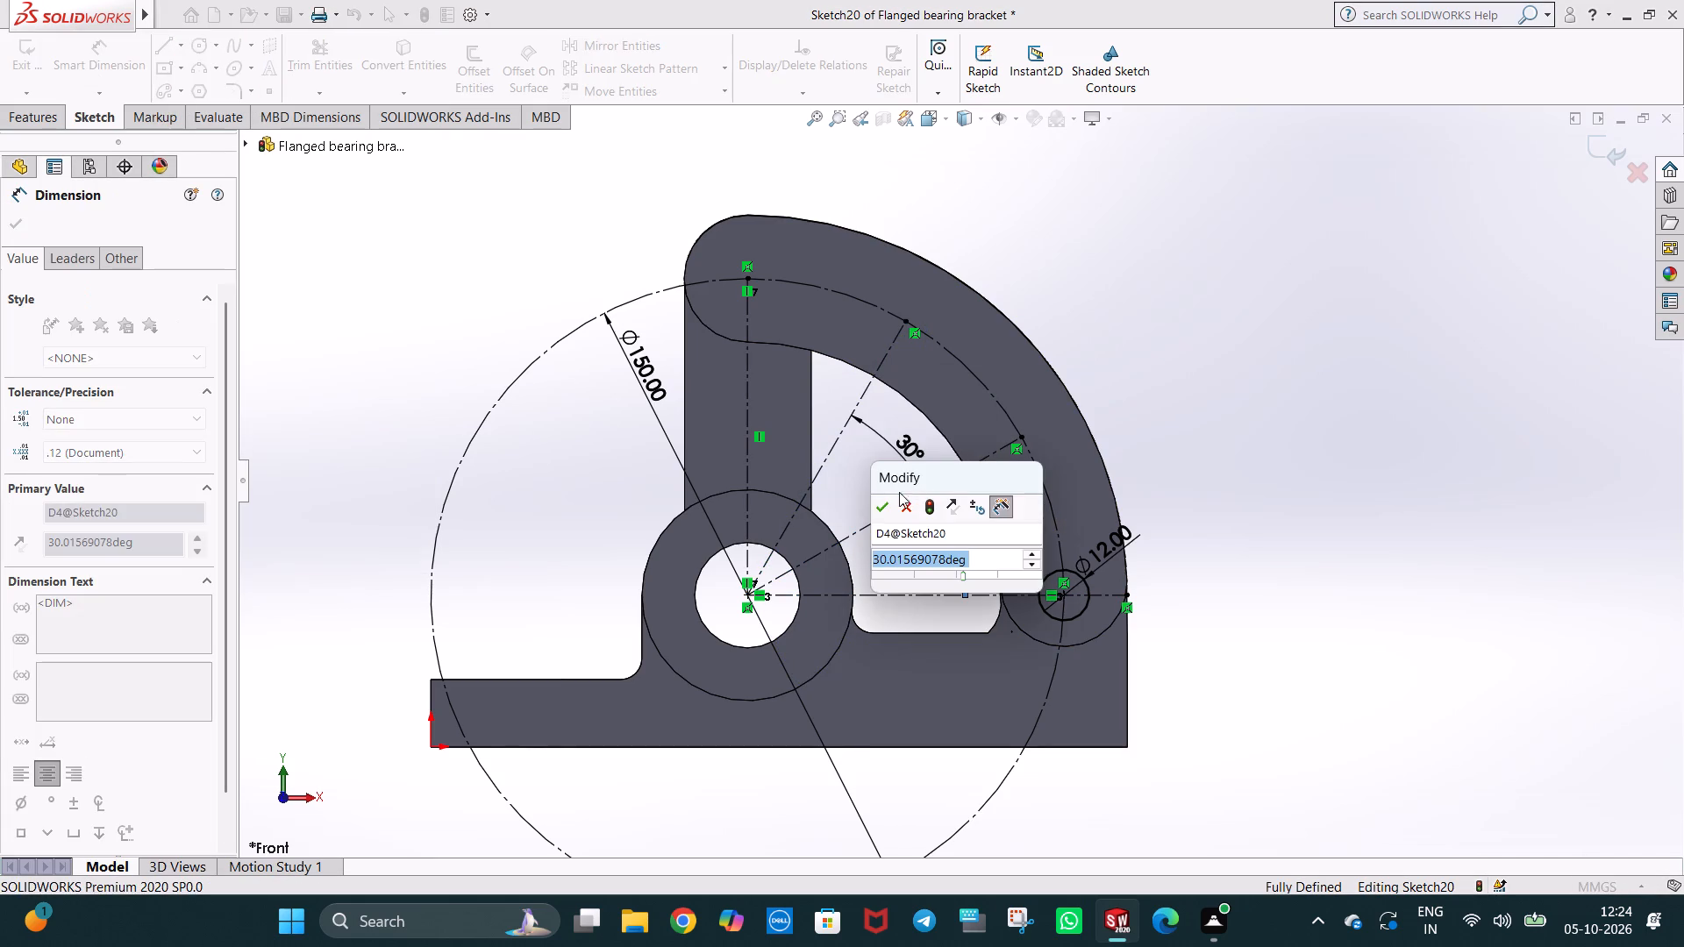
pyautogui.click(881, 506)
pyautogui.click(1146, 342)
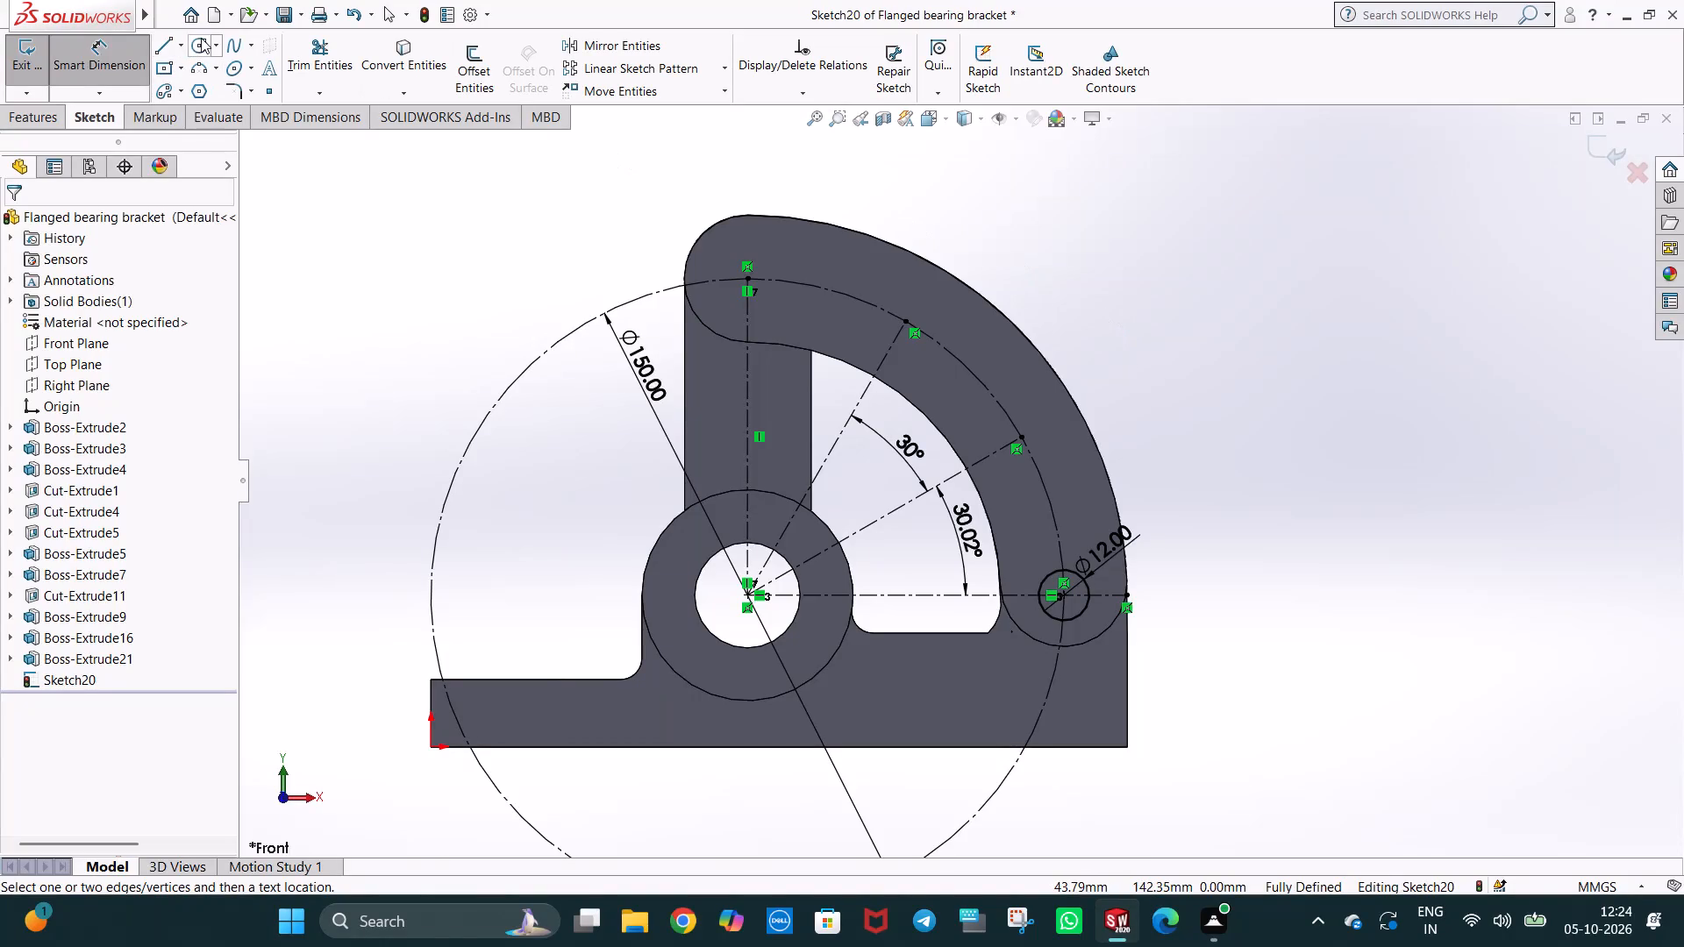
# Draw a circle of radius 6 mm centred on the upper end of the vertical centerline.
pyautogui.click(201, 38)
pyautogui.click(747, 277)
pyautogui.click(763, 297)
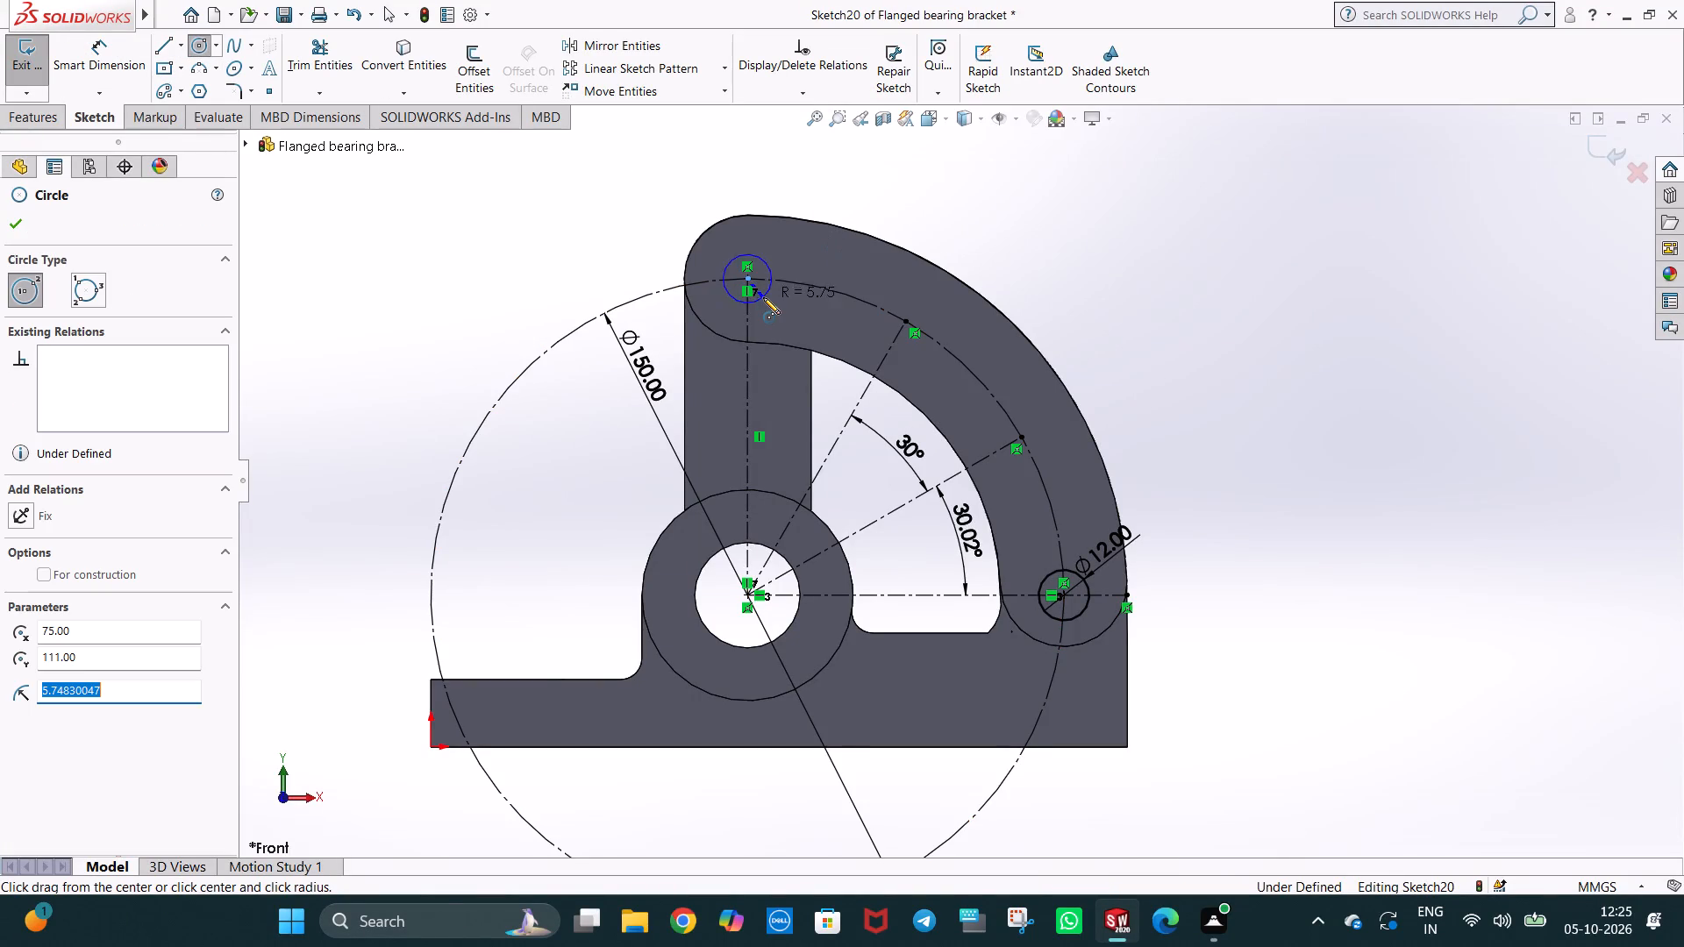
pyautogui.press('6')
pyautogui.press('Return')
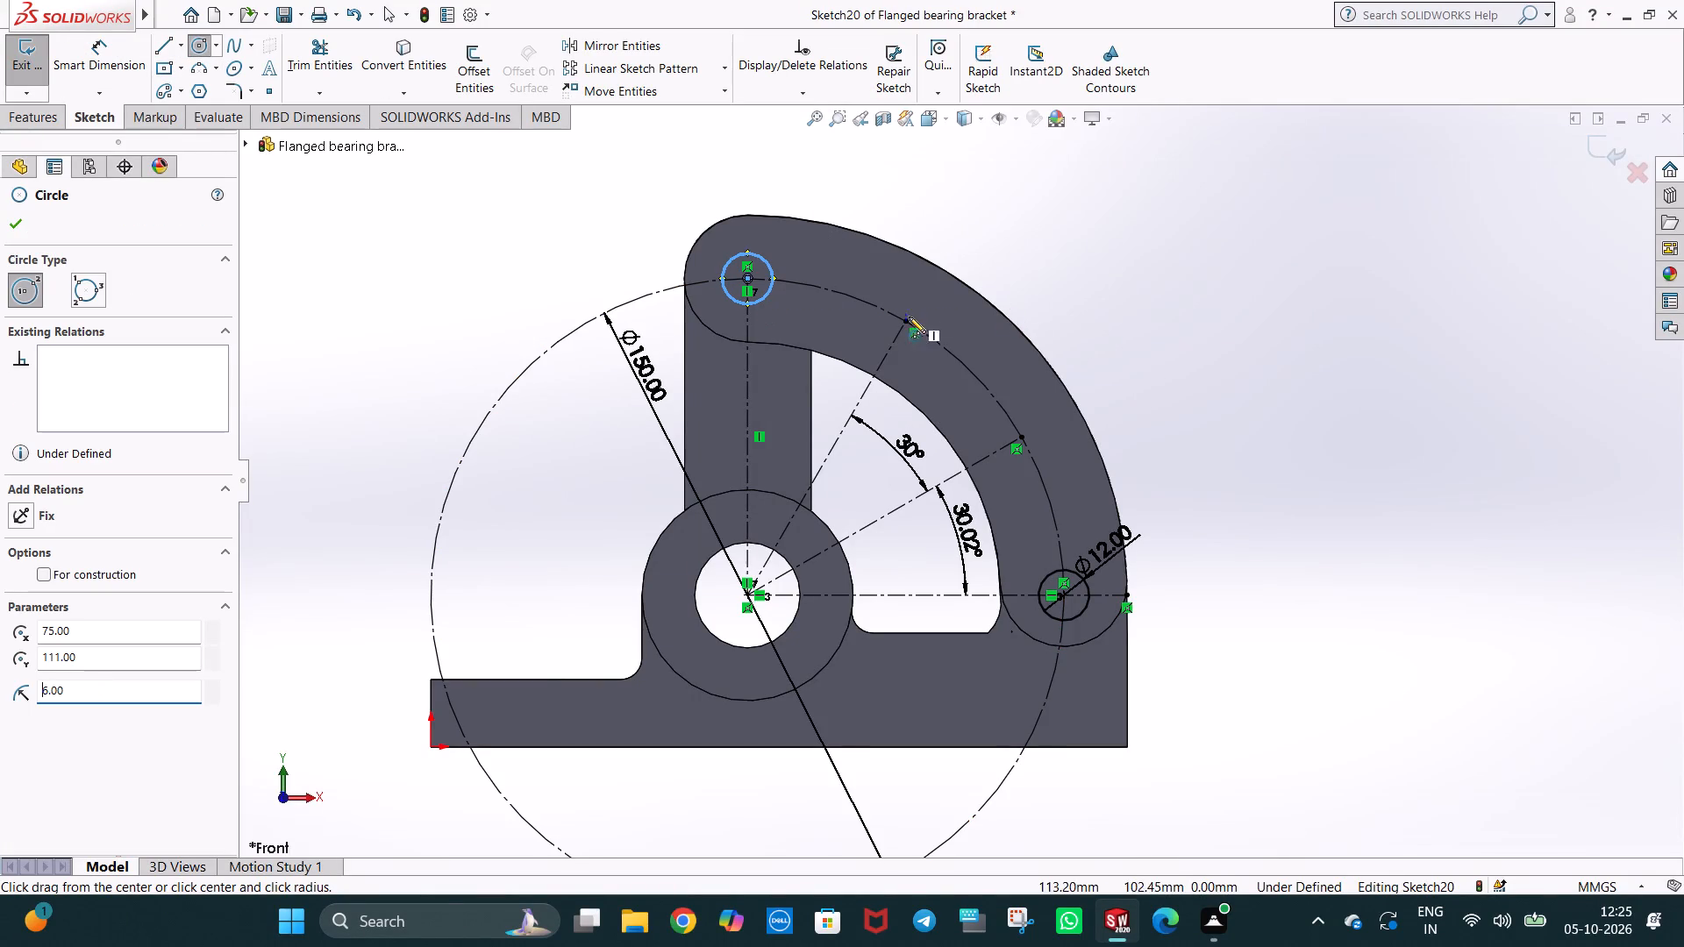
# Draw a circle of radius 6 mm centred on the outer end of the steeper inclined centerline.
pyautogui.click(907, 321)
pyautogui.click(940, 358)
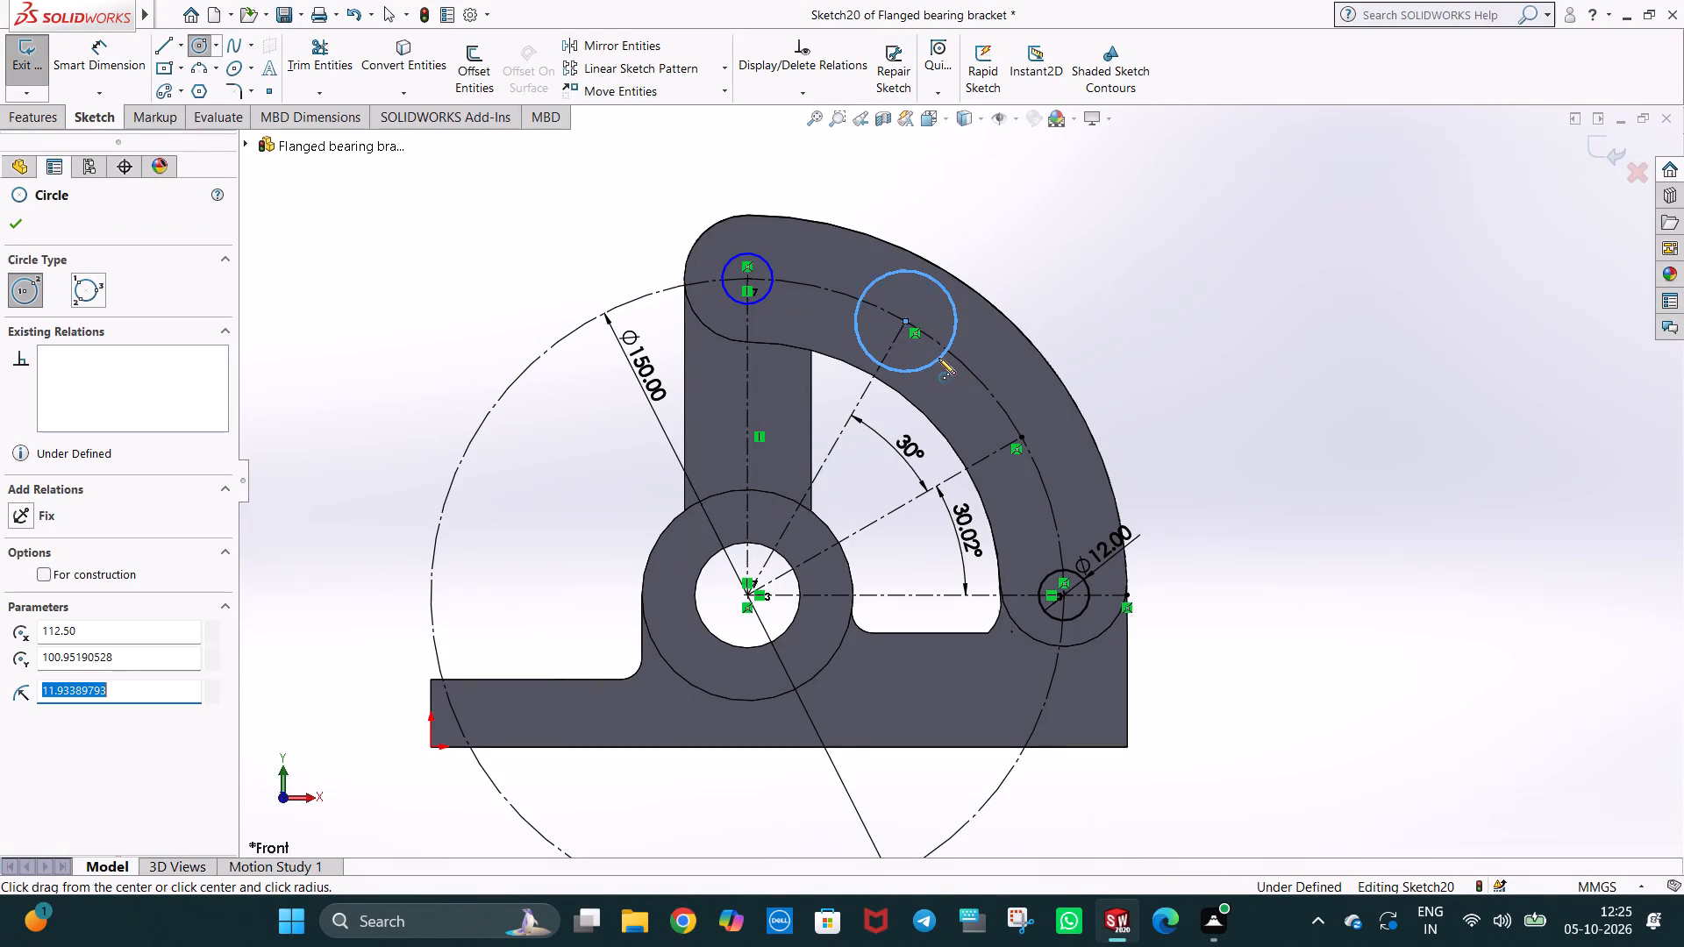
pyautogui.press('6')
pyautogui.press('Return')
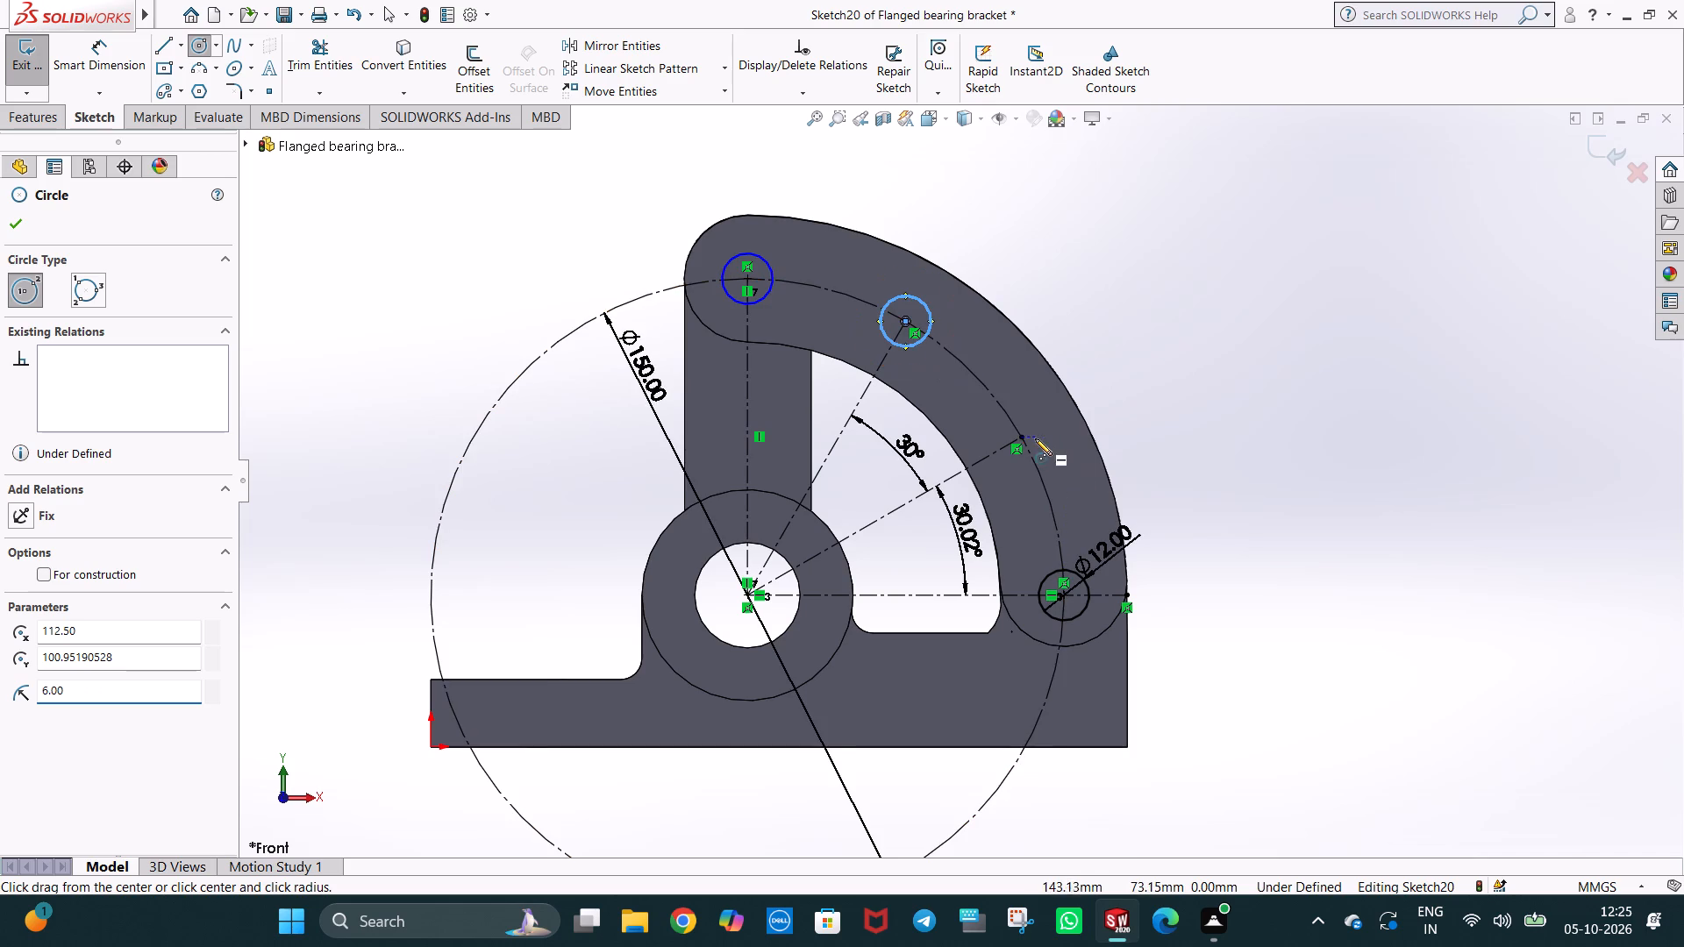
# Draw a circle of radius 6 mm centred on the outer end of the lower inclined centerline.
pyautogui.click(1022, 438)
pyautogui.click(1036, 464)
pyautogui.press('6')
pyautogui.press('Return')
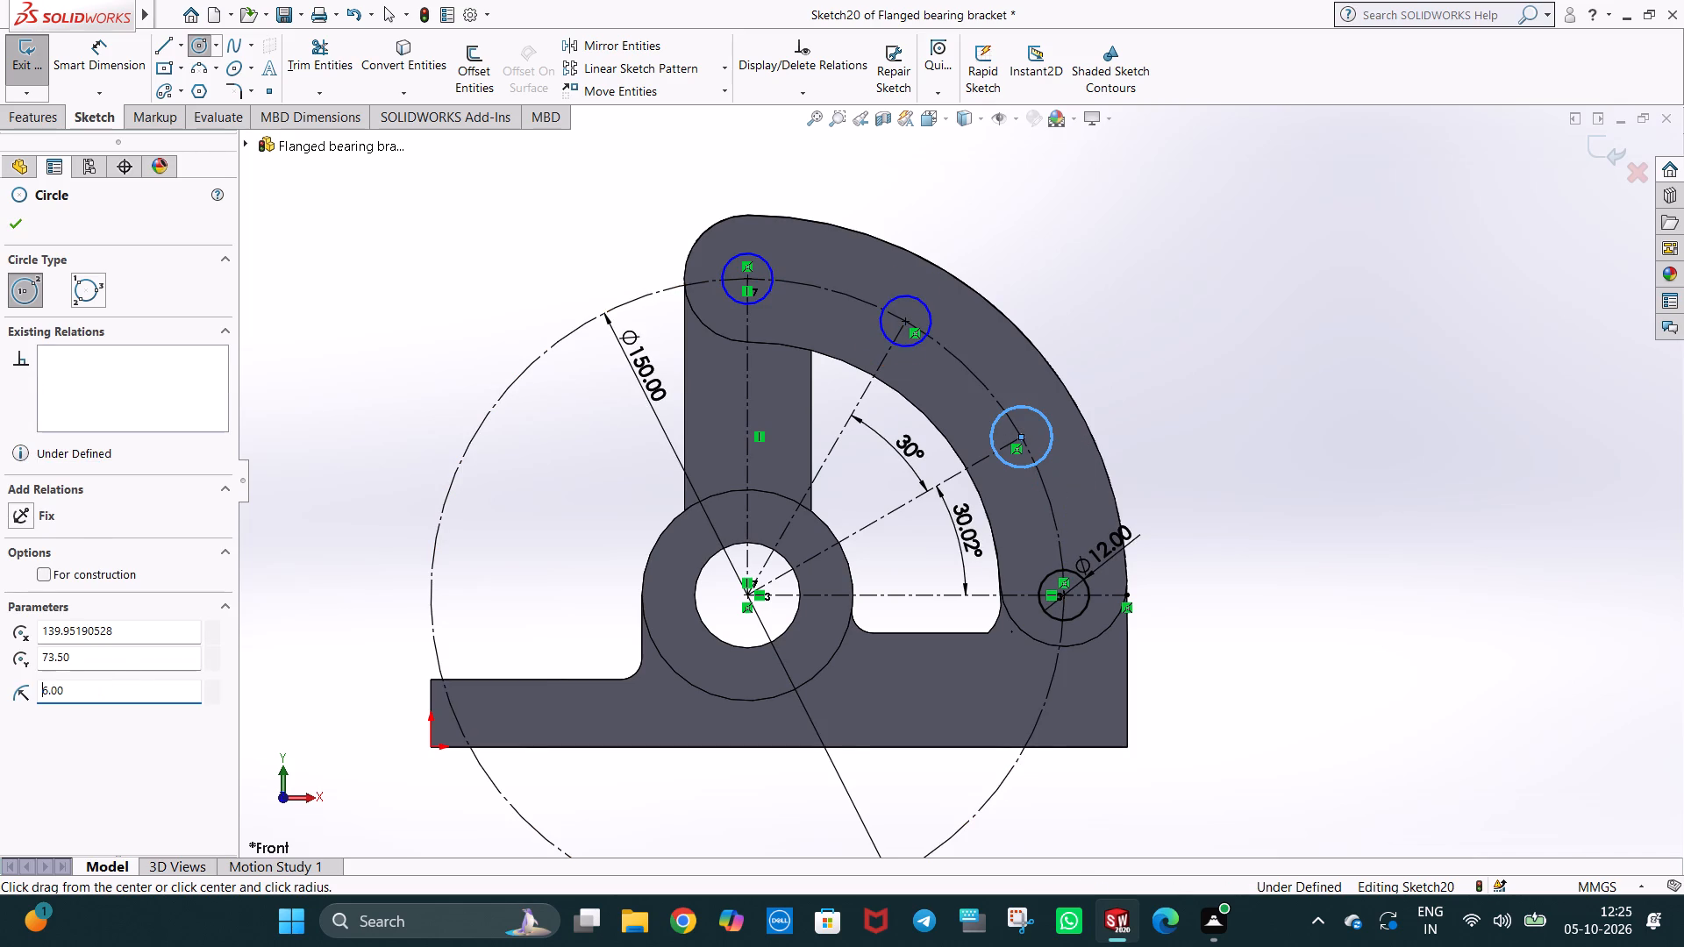
pyautogui.press('Escape')
pyautogui.press('Escape')
pyautogui.click(1131, 394)
# Dimension the diameters of the three new circles at the ends of the vertical and inclined centerlines.
pyautogui.click(92, 44)
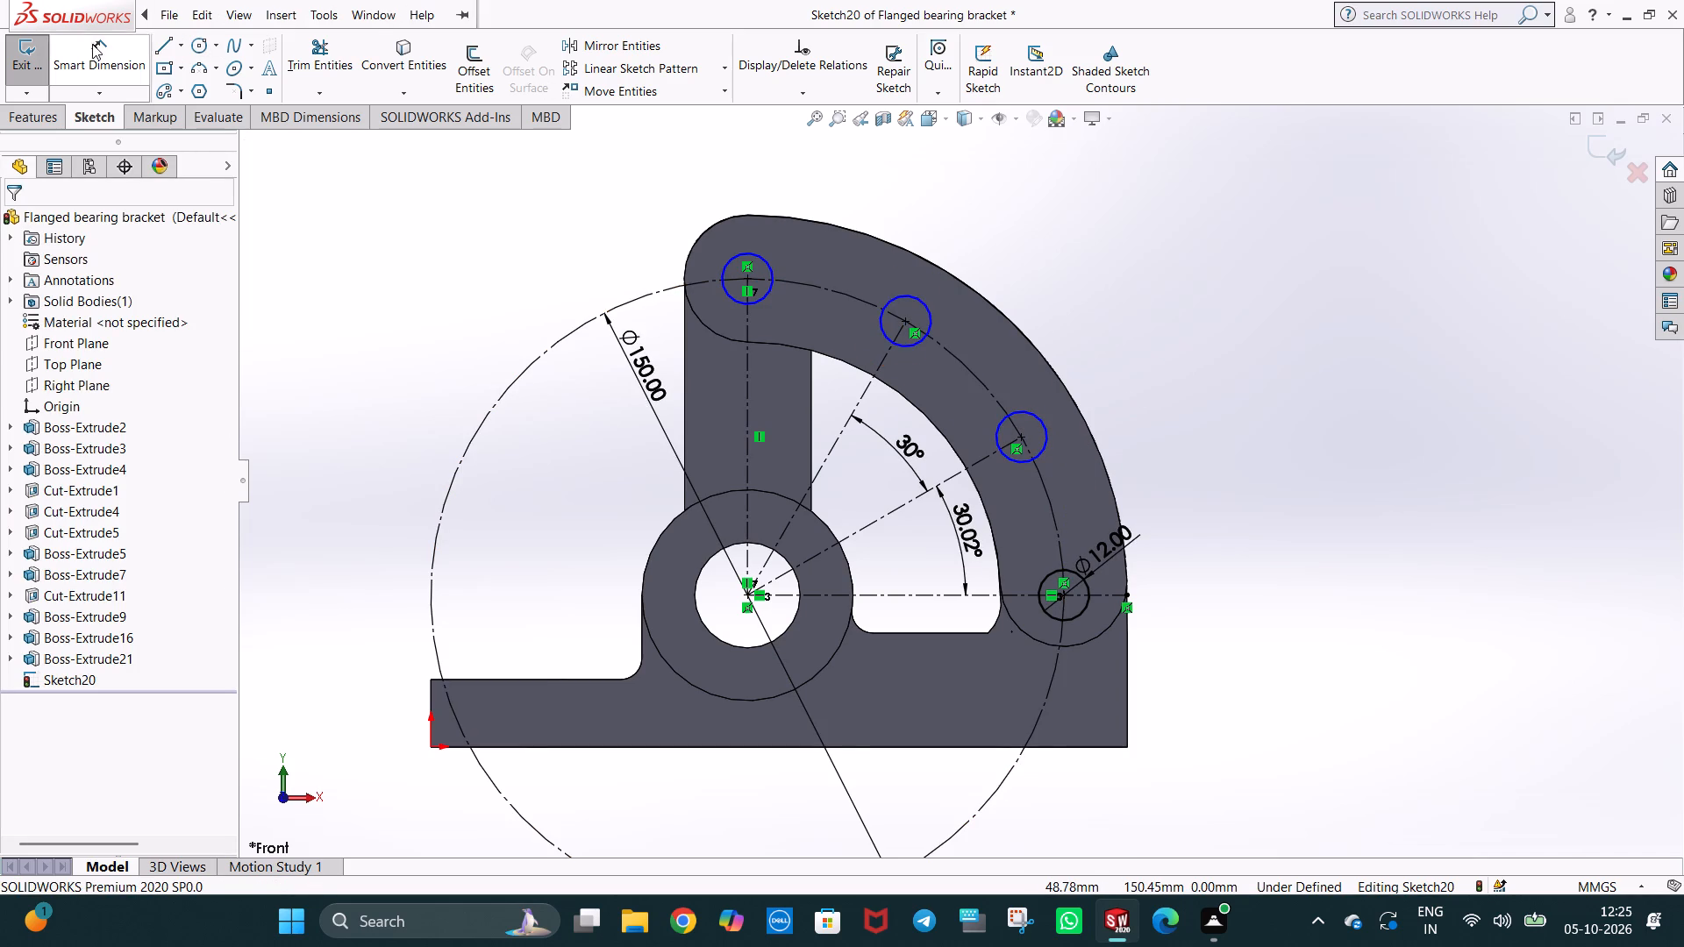
pyautogui.click(755, 253)
pyautogui.click(802, 243)
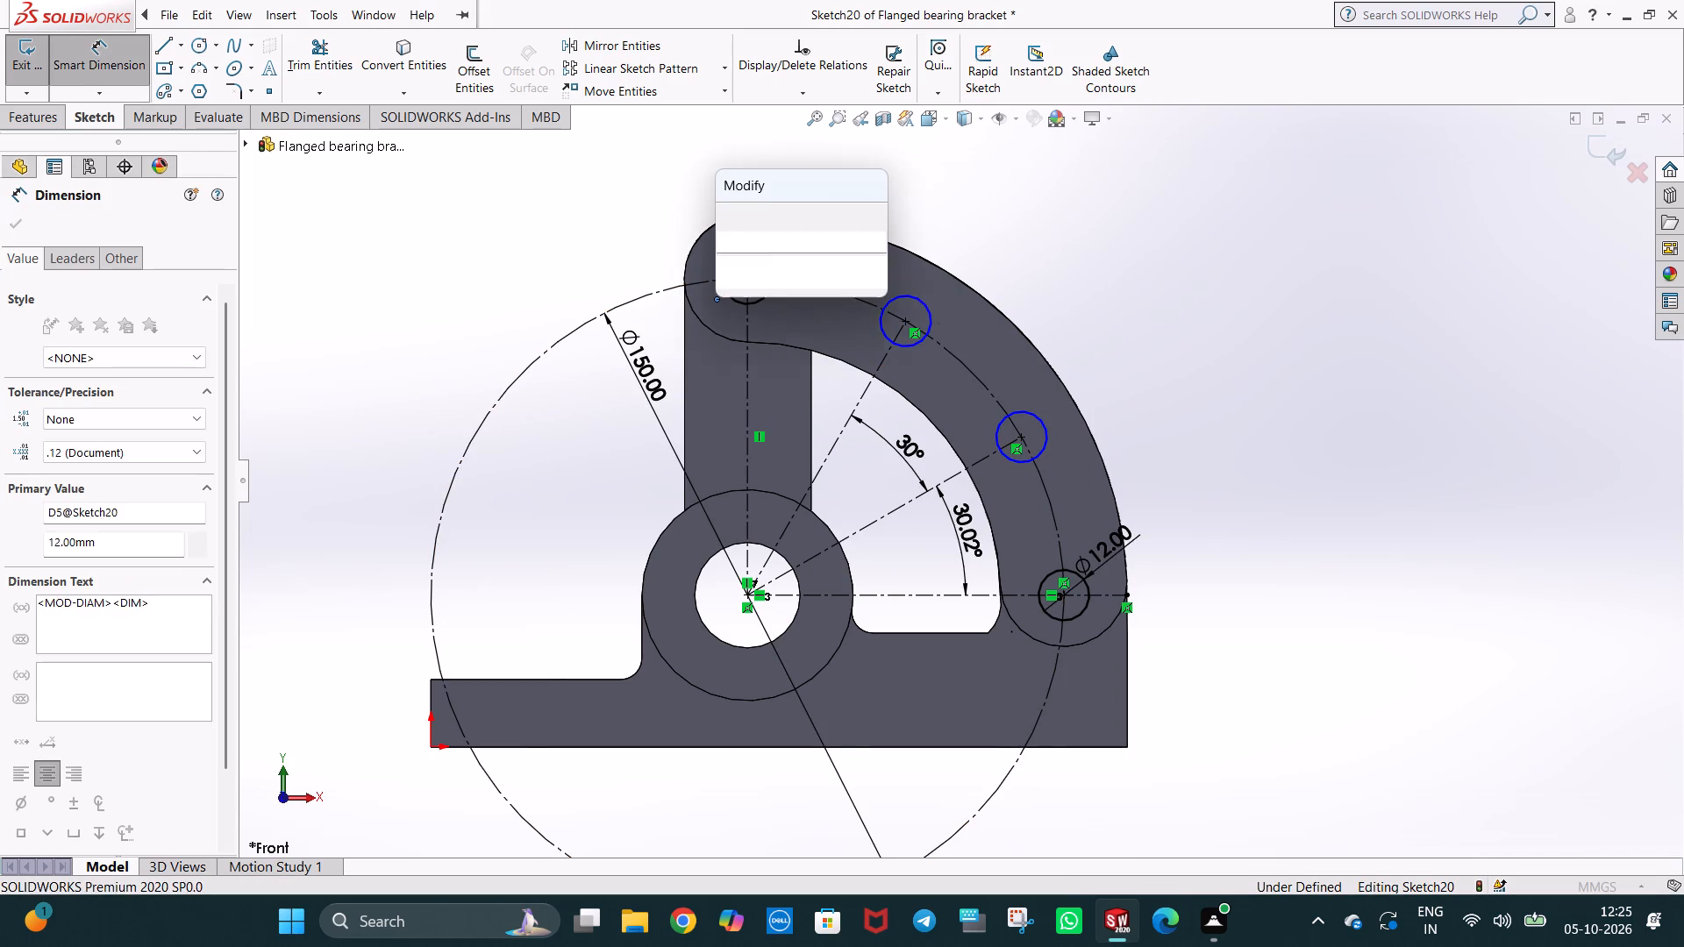
pyautogui.click(724, 214)
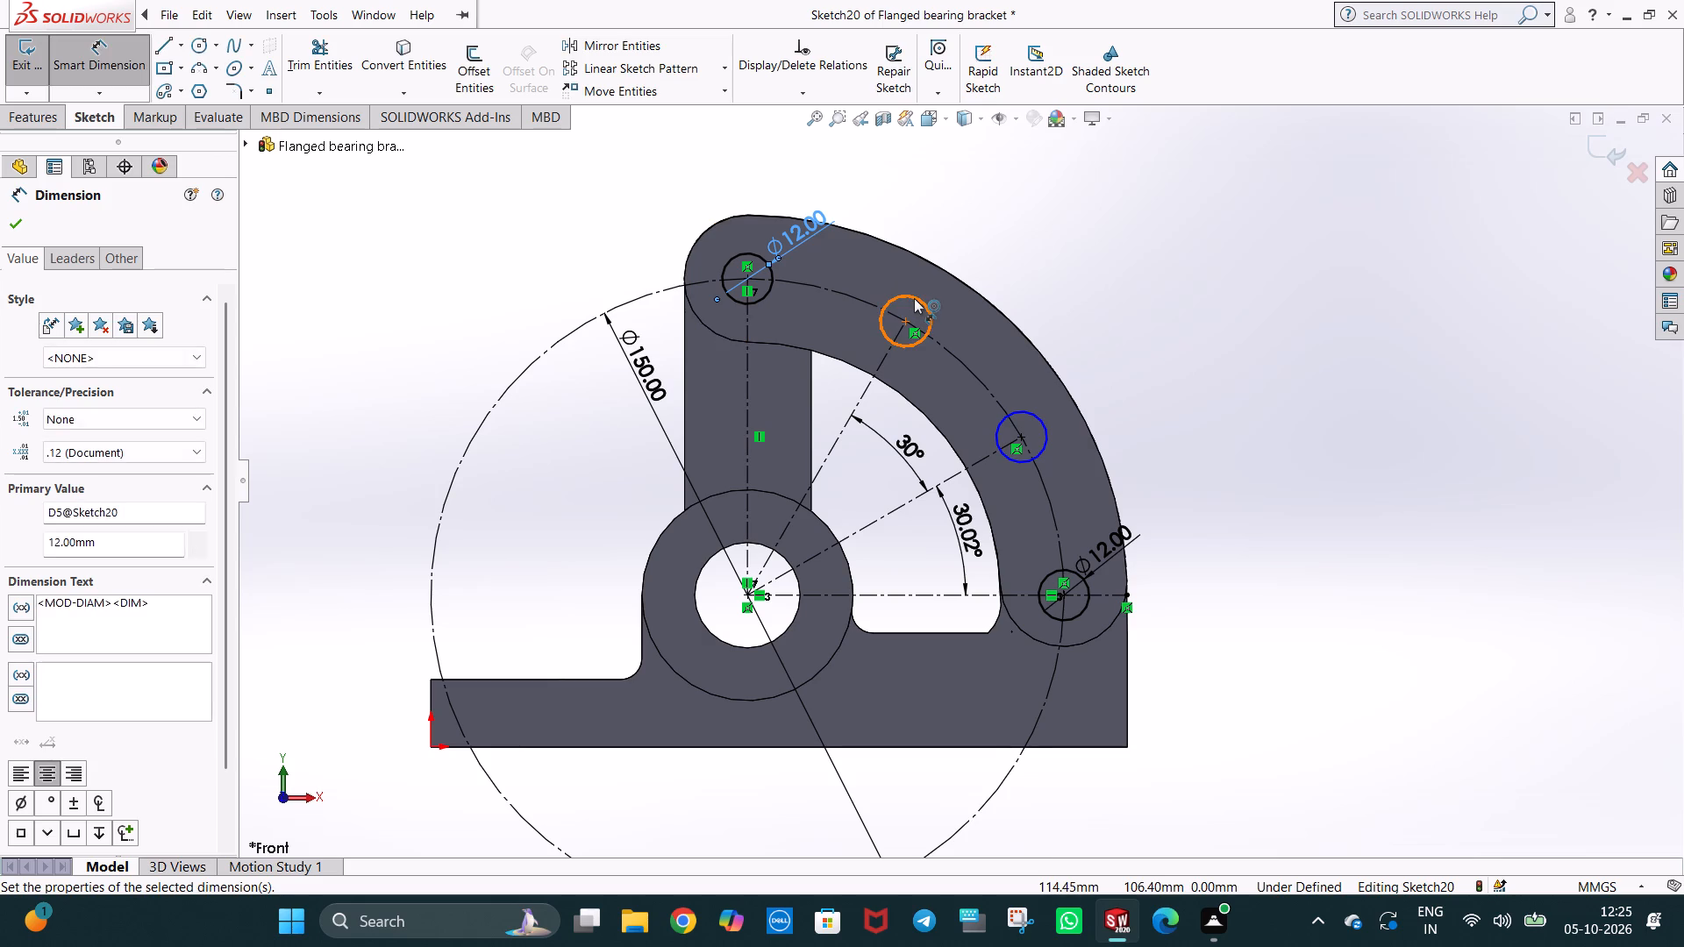
pyautogui.click(914, 298)
pyautogui.click(949, 298)
pyautogui.click(881, 273)
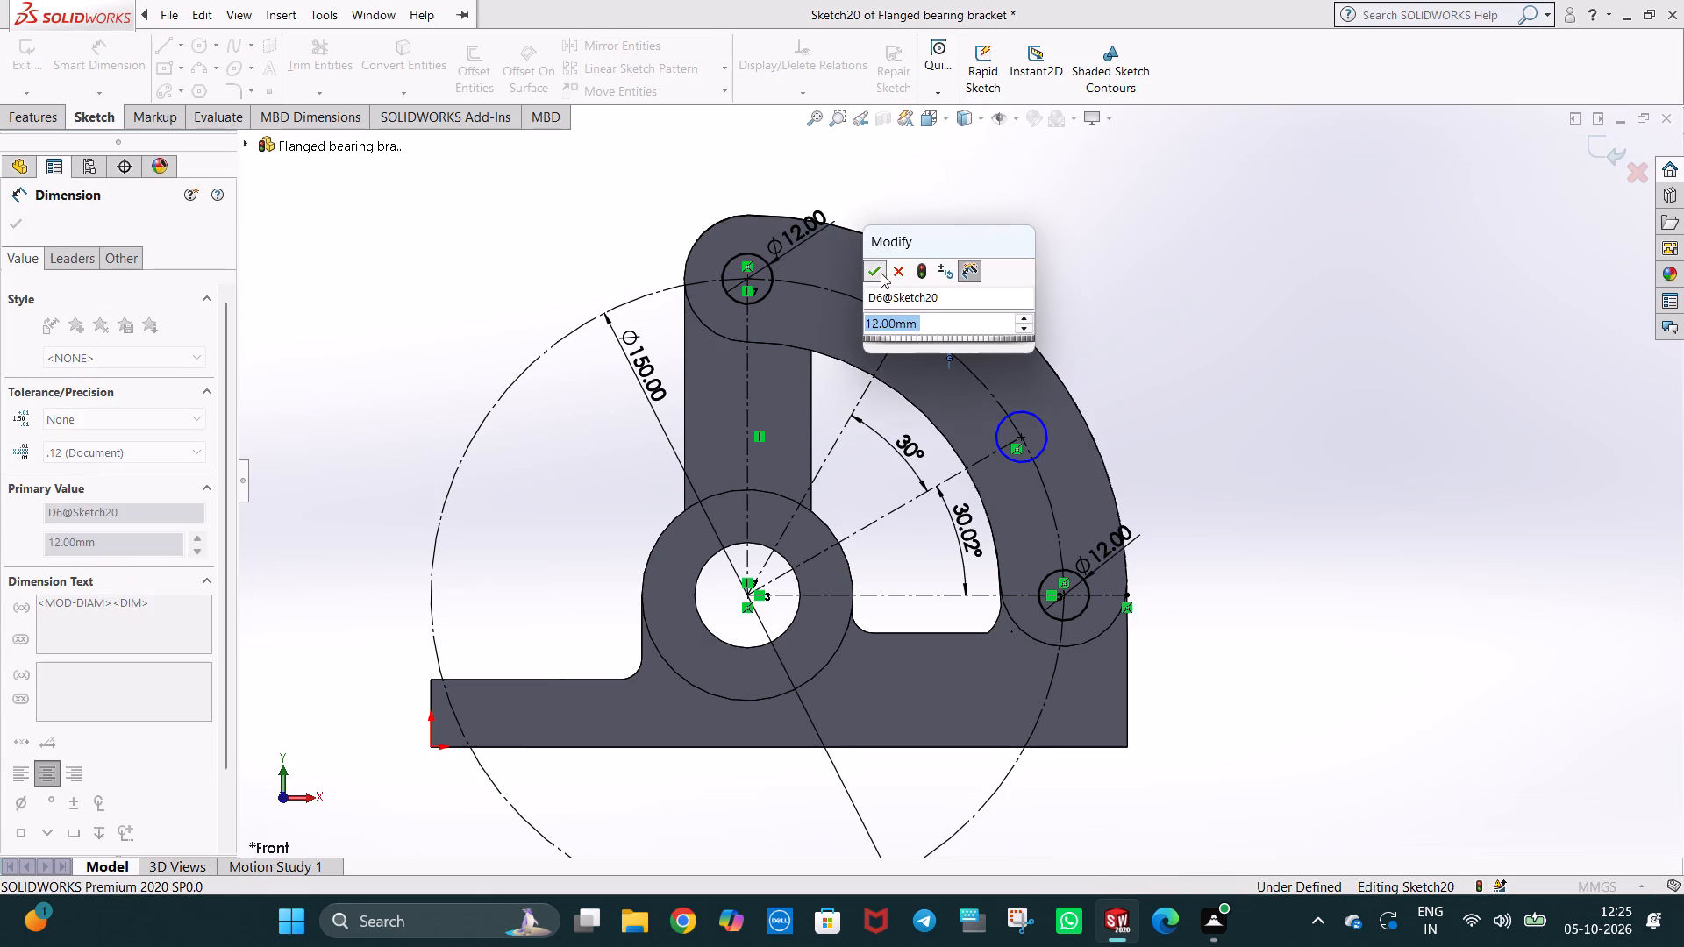
pyautogui.click(1081, 317)
pyautogui.click(1045, 429)
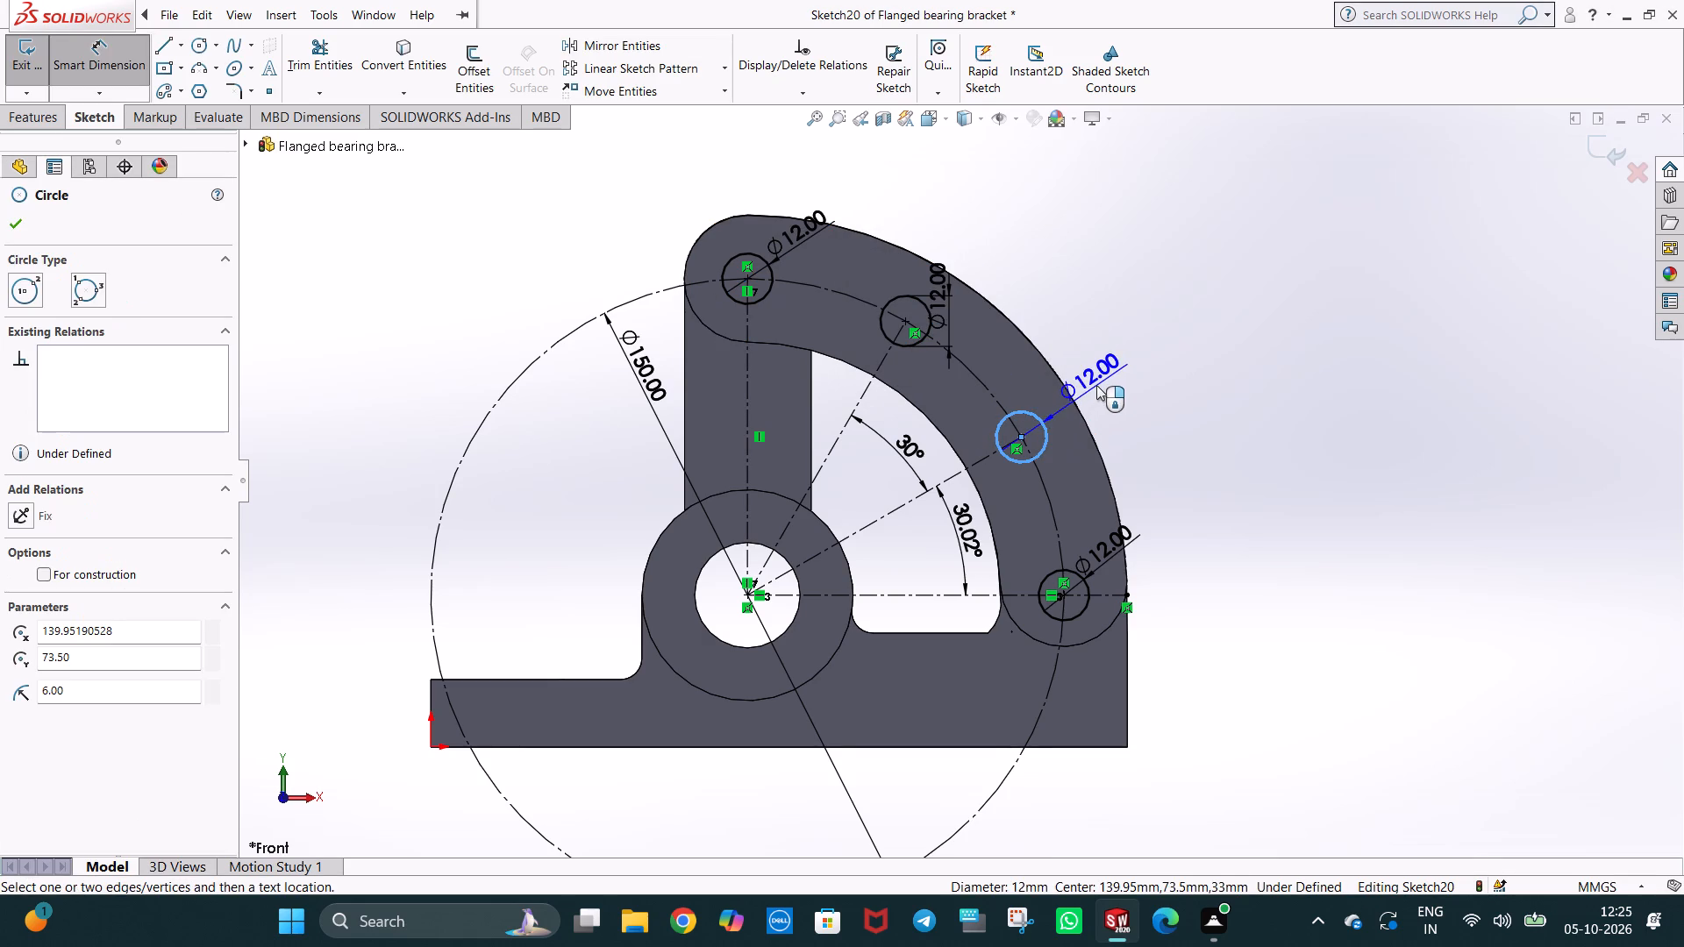
pyautogui.click(1096, 385)
pyautogui.click(1014, 353)
pyautogui.click(1220, 367)
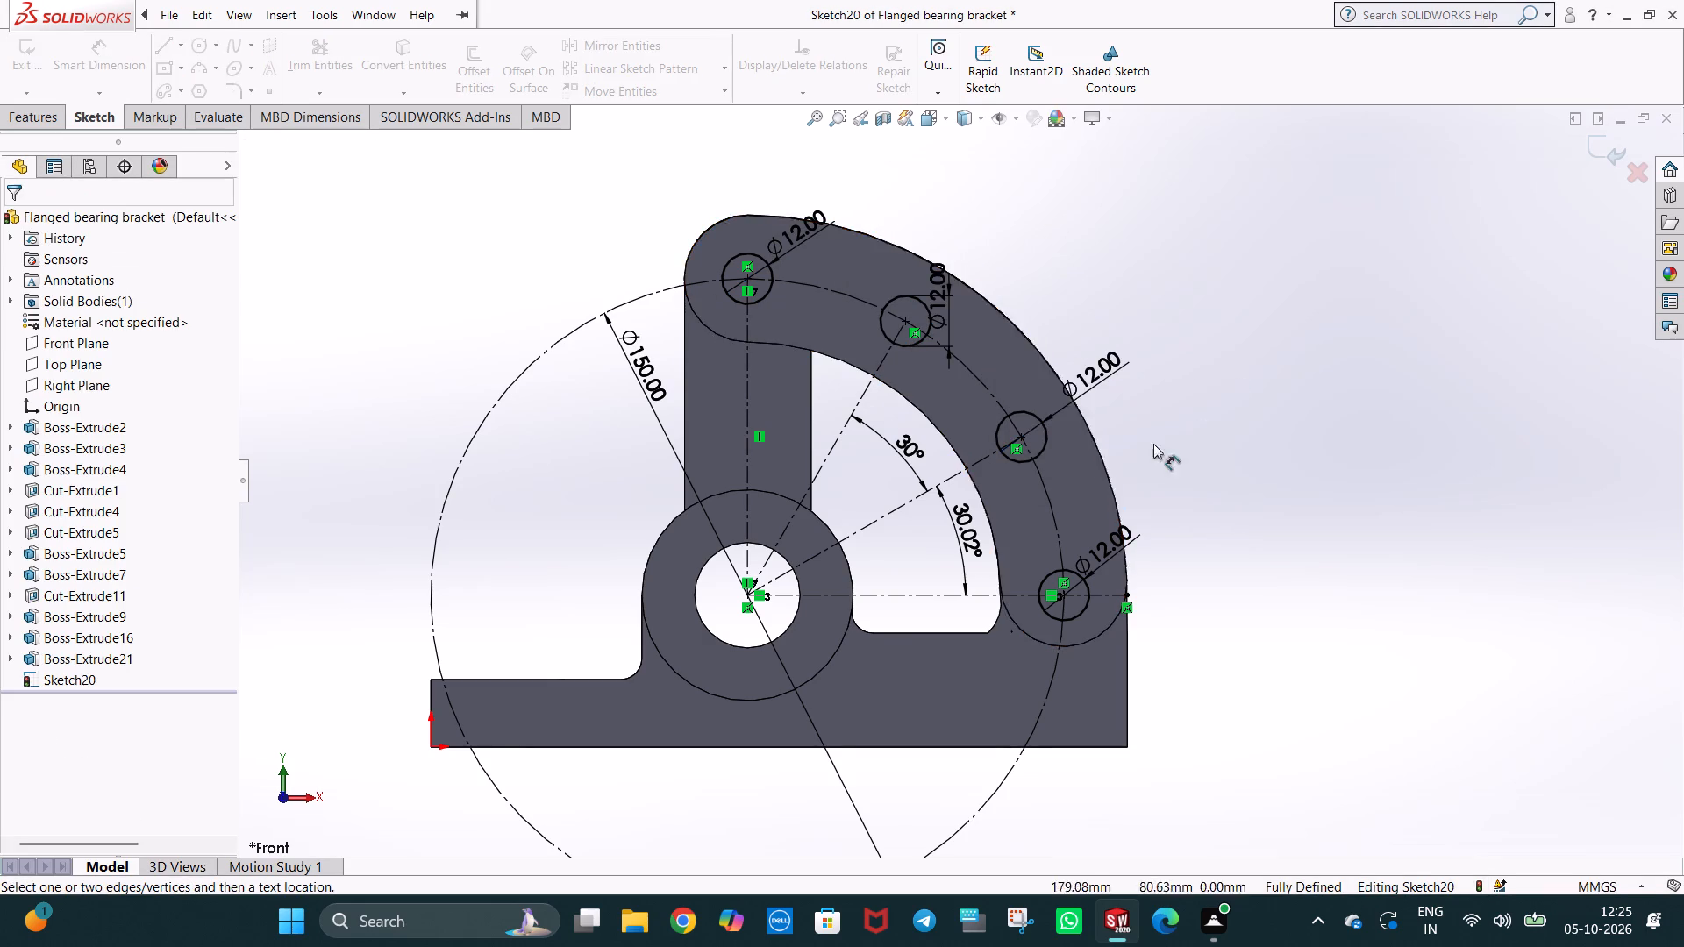
# Power-trim the part of the 150 mm construction circle that lies outside the curved arm.
pyautogui.scroll(1, 1118, 540)
pyautogui.moveTo(953, 569); pyautogui.dragTo(1010, 706, button='middle')
pyautogui.hotkey('ctrl', '1')
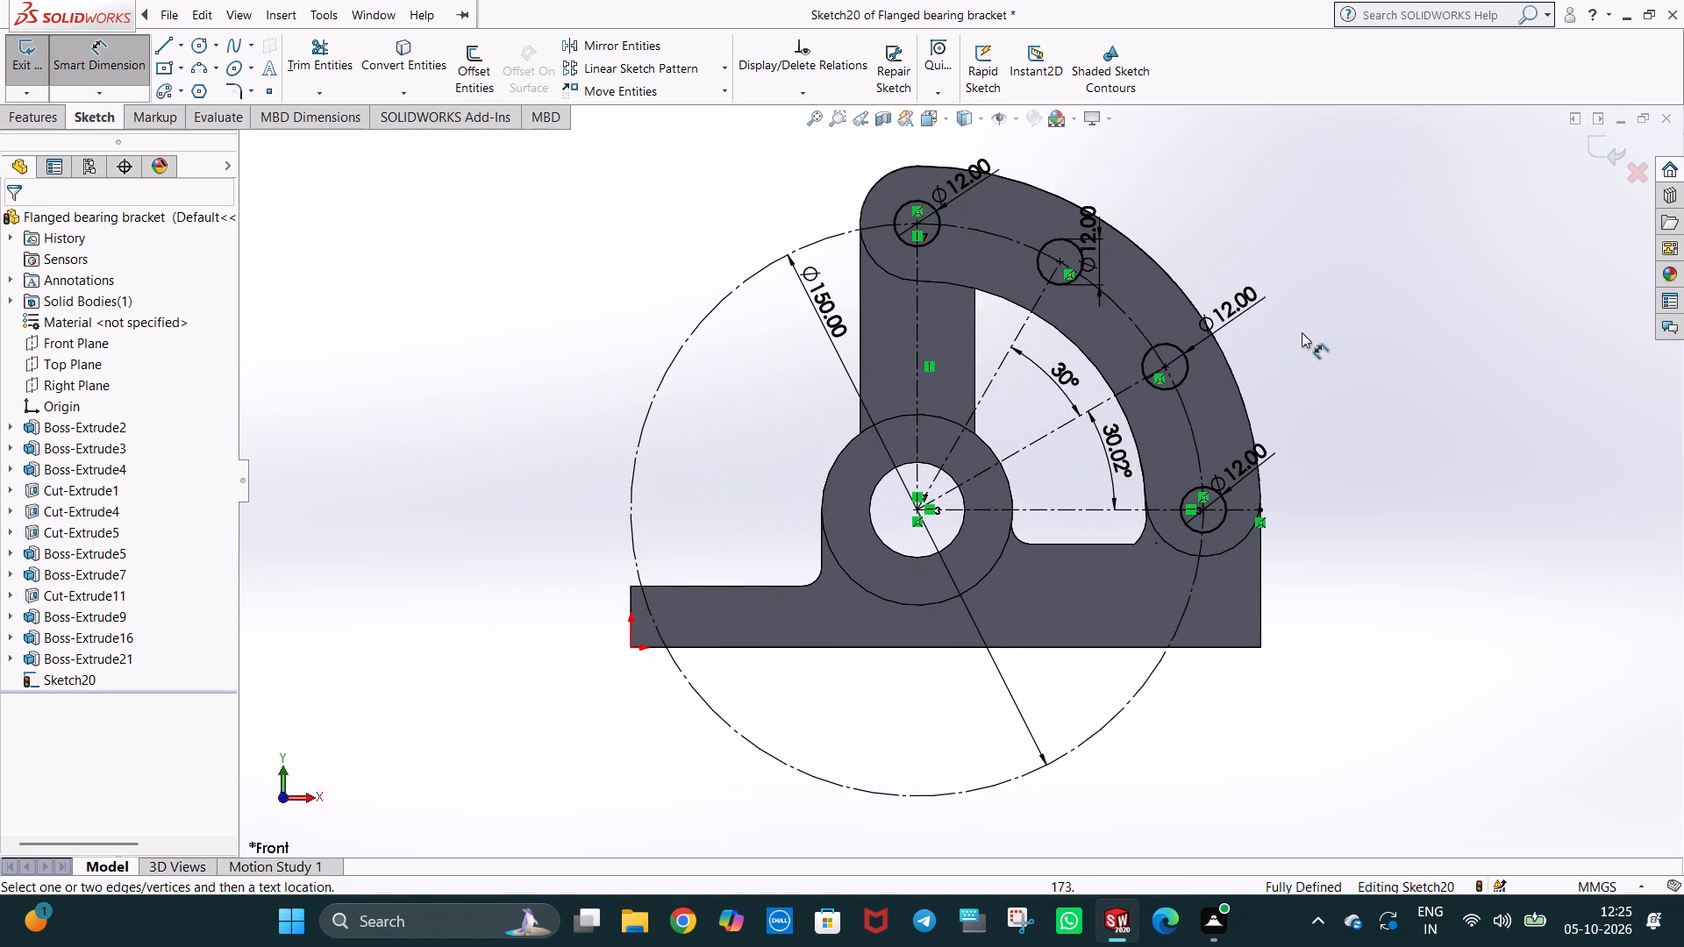
pyautogui.click(1353, 321)
pyautogui.click(517, 231)
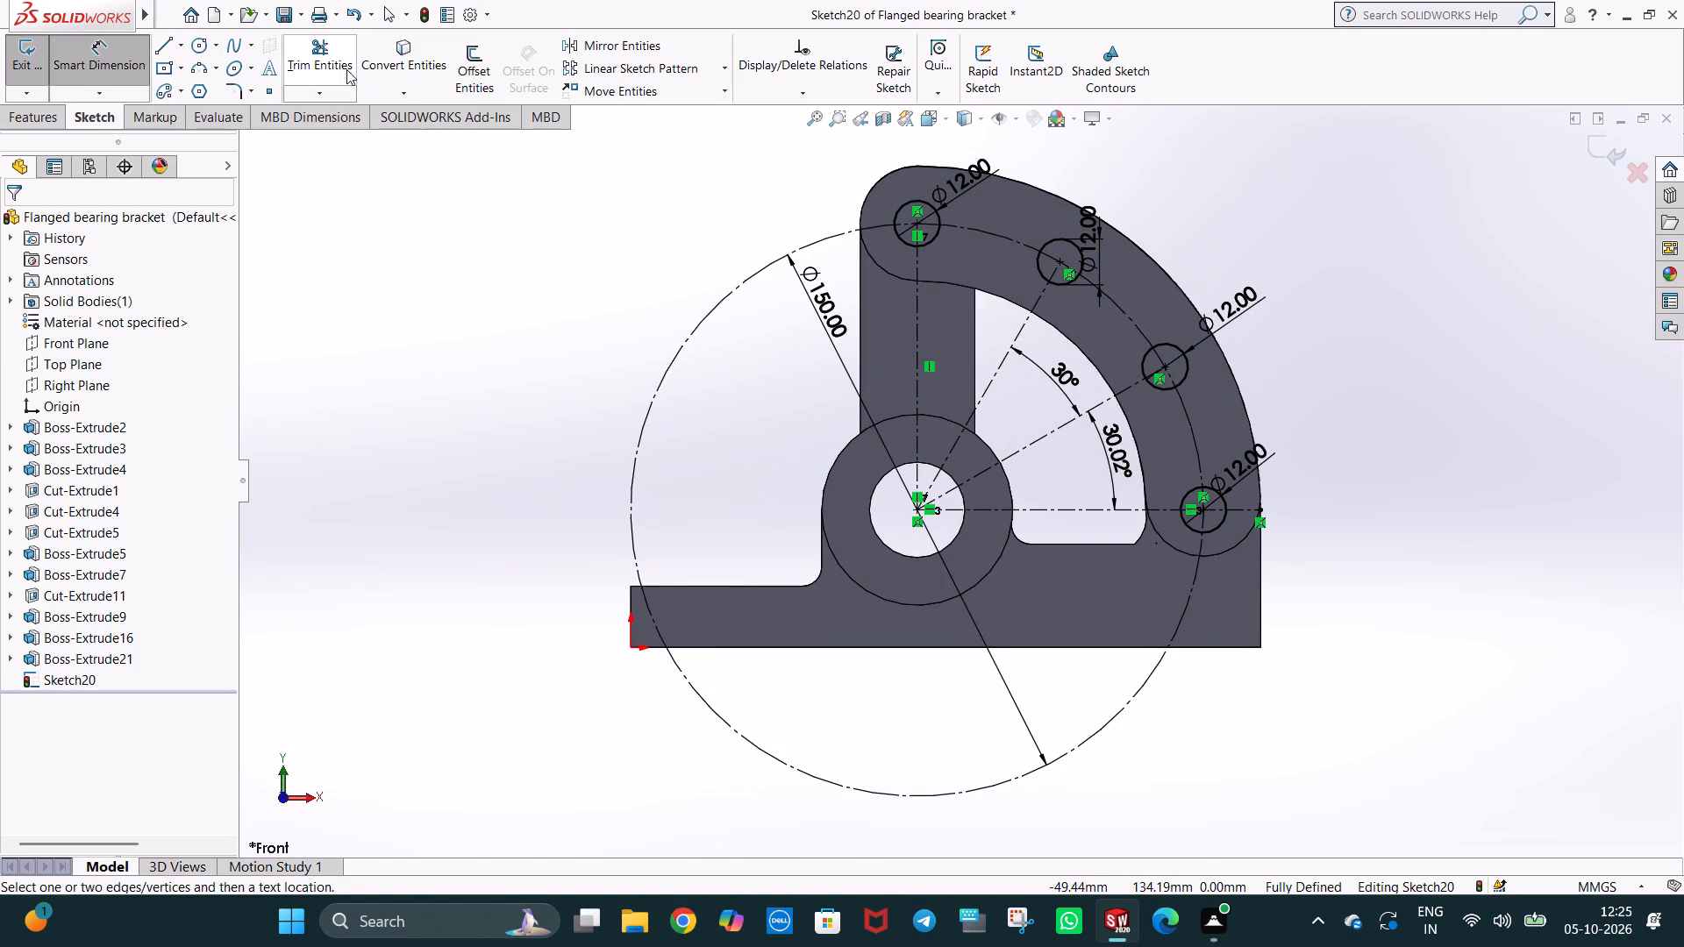
pyautogui.click(340, 68)
pyautogui.moveTo(519, 285); pyautogui.dragTo(699, 459)
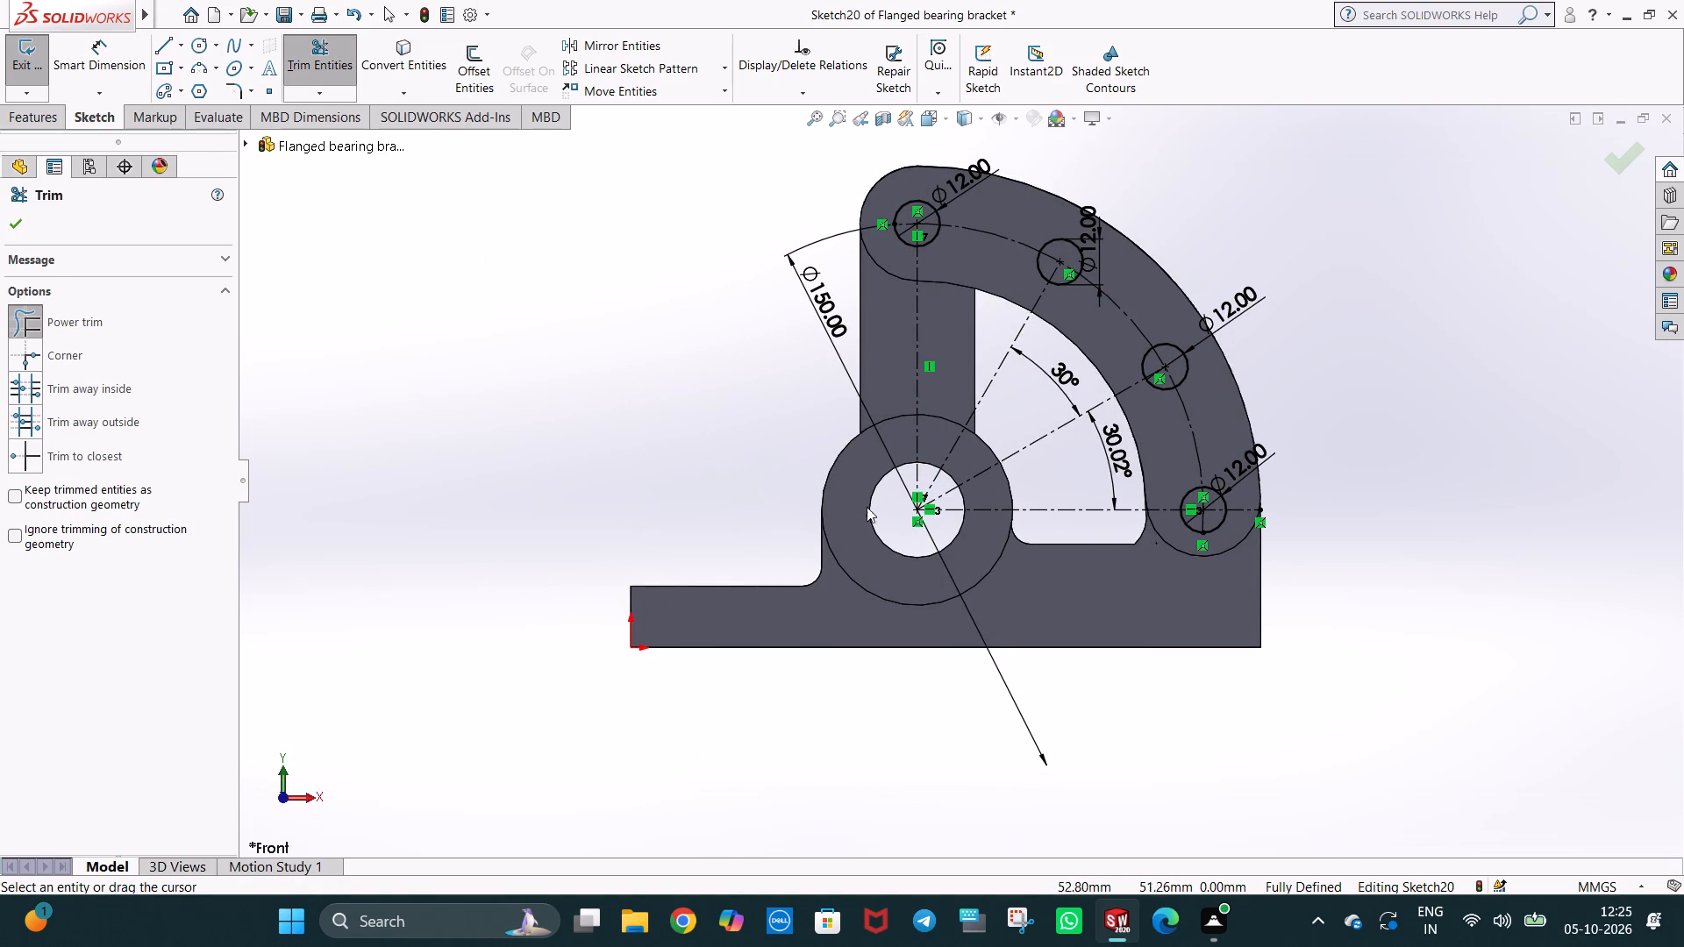
pyautogui.press('Escape')
pyautogui.press('Escape')
pyautogui.click(1356, 303)
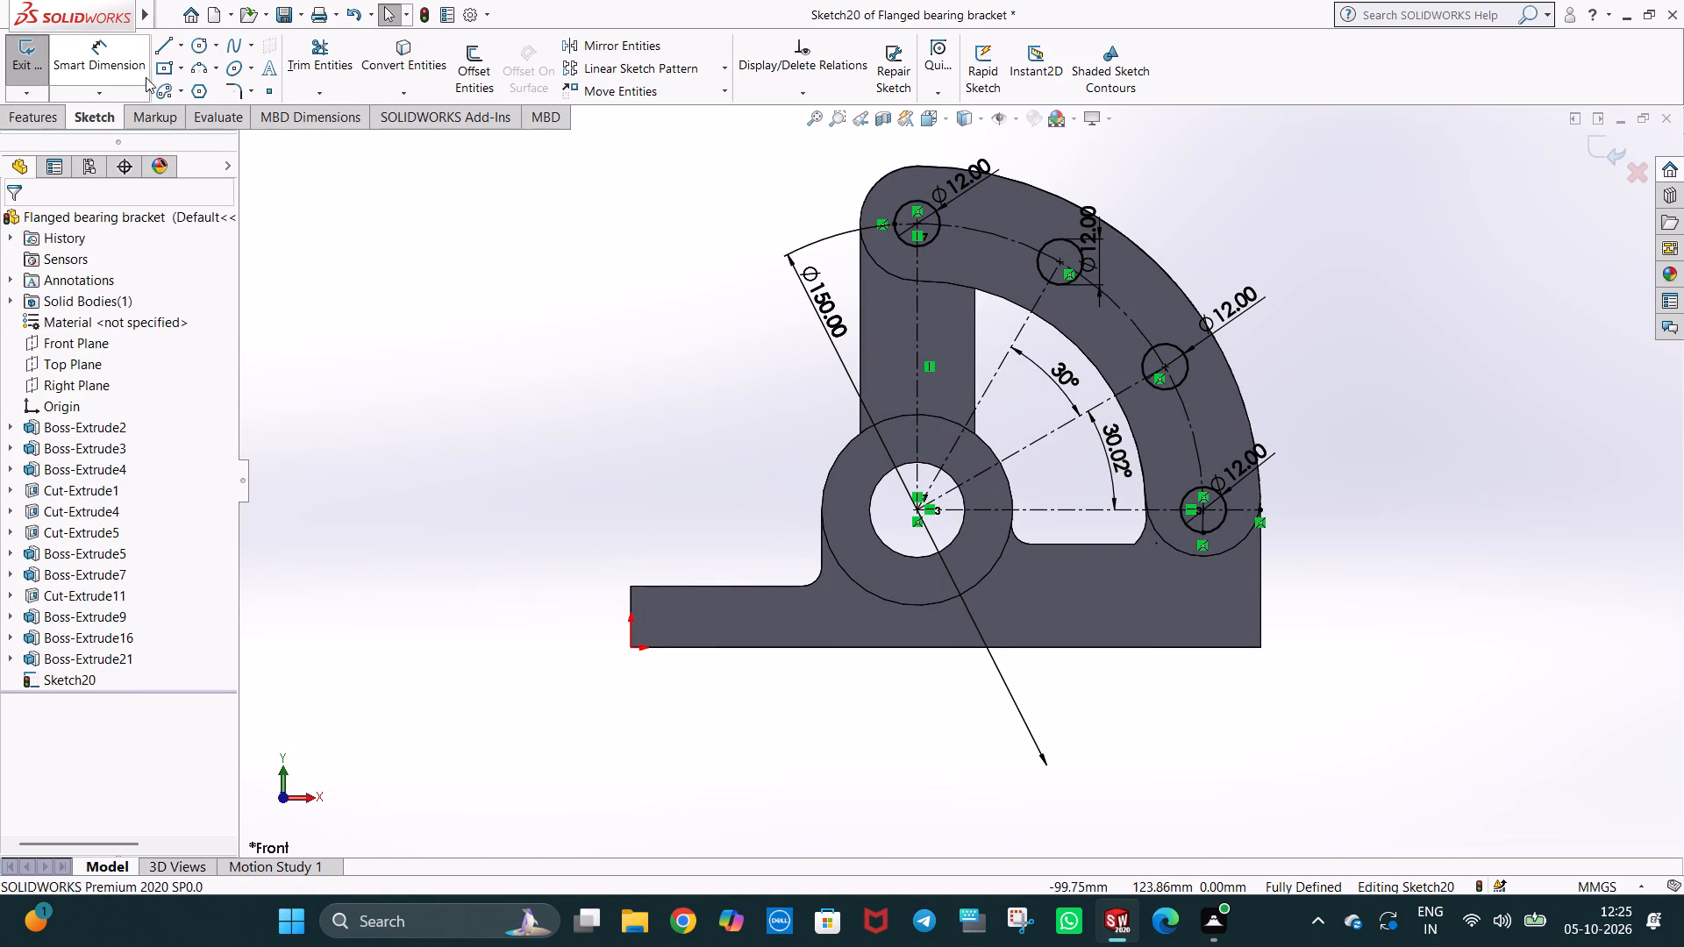
# Cut-extrude the four 12 mm circles Through All to make the holes along the curved arm.
pyautogui.click(33, 125)
pyautogui.click(281, 63)
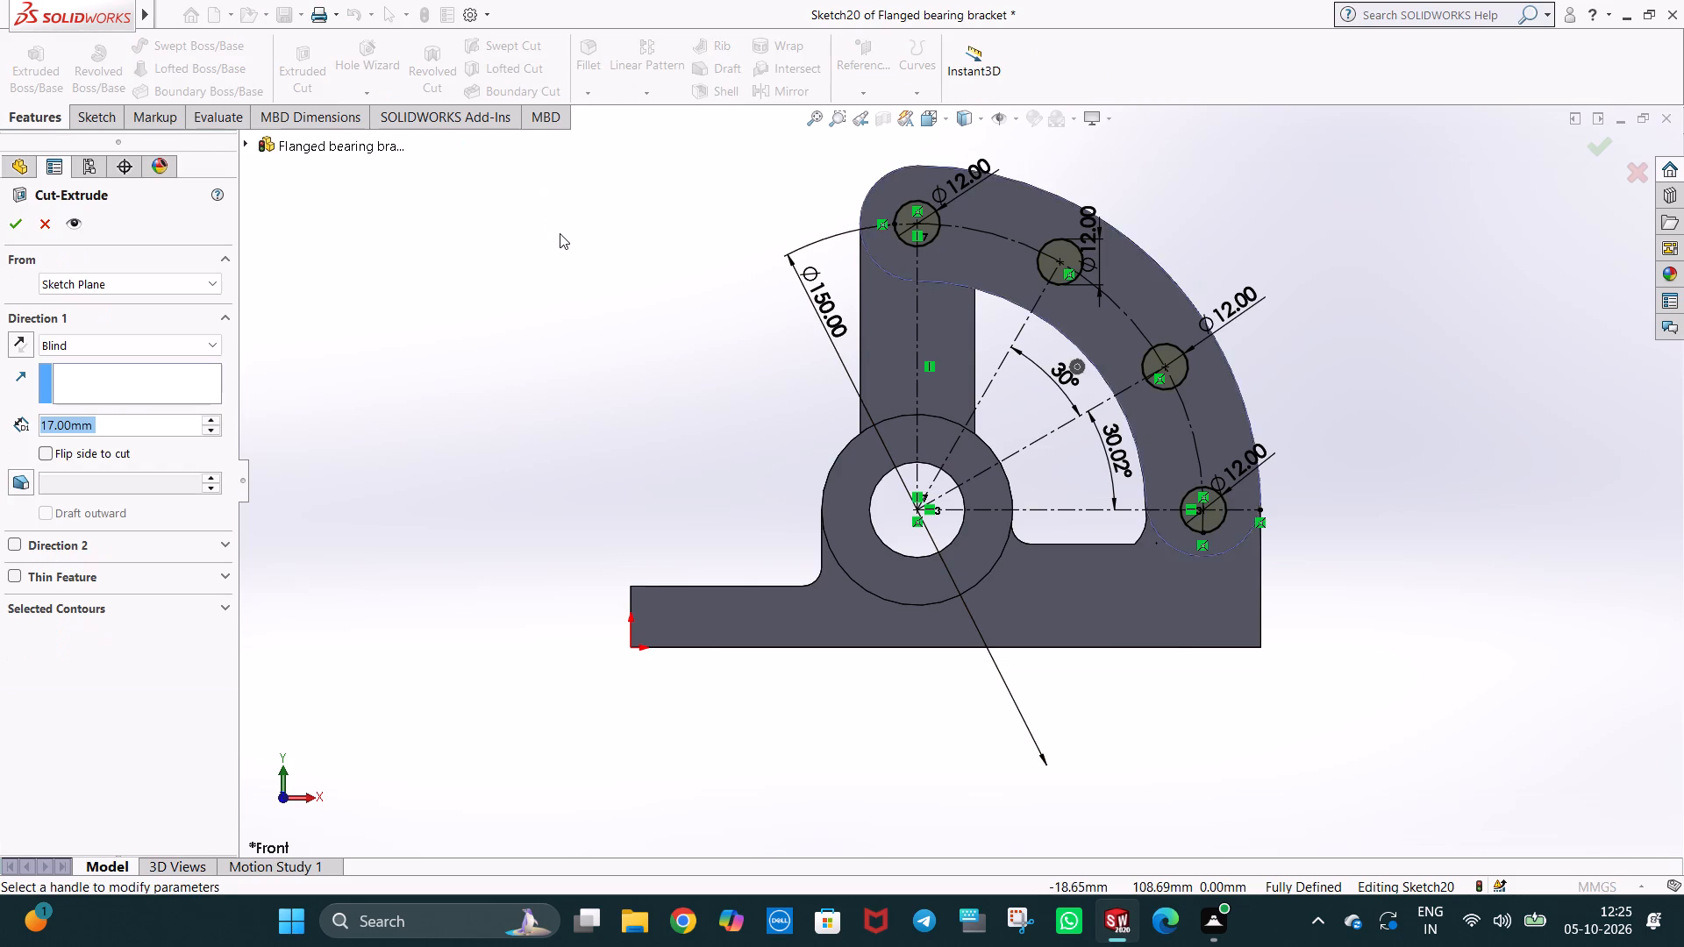
pyautogui.moveTo(560, 233); pyautogui.dragTo(634, 483, button='middle')
pyautogui.click(105, 340)
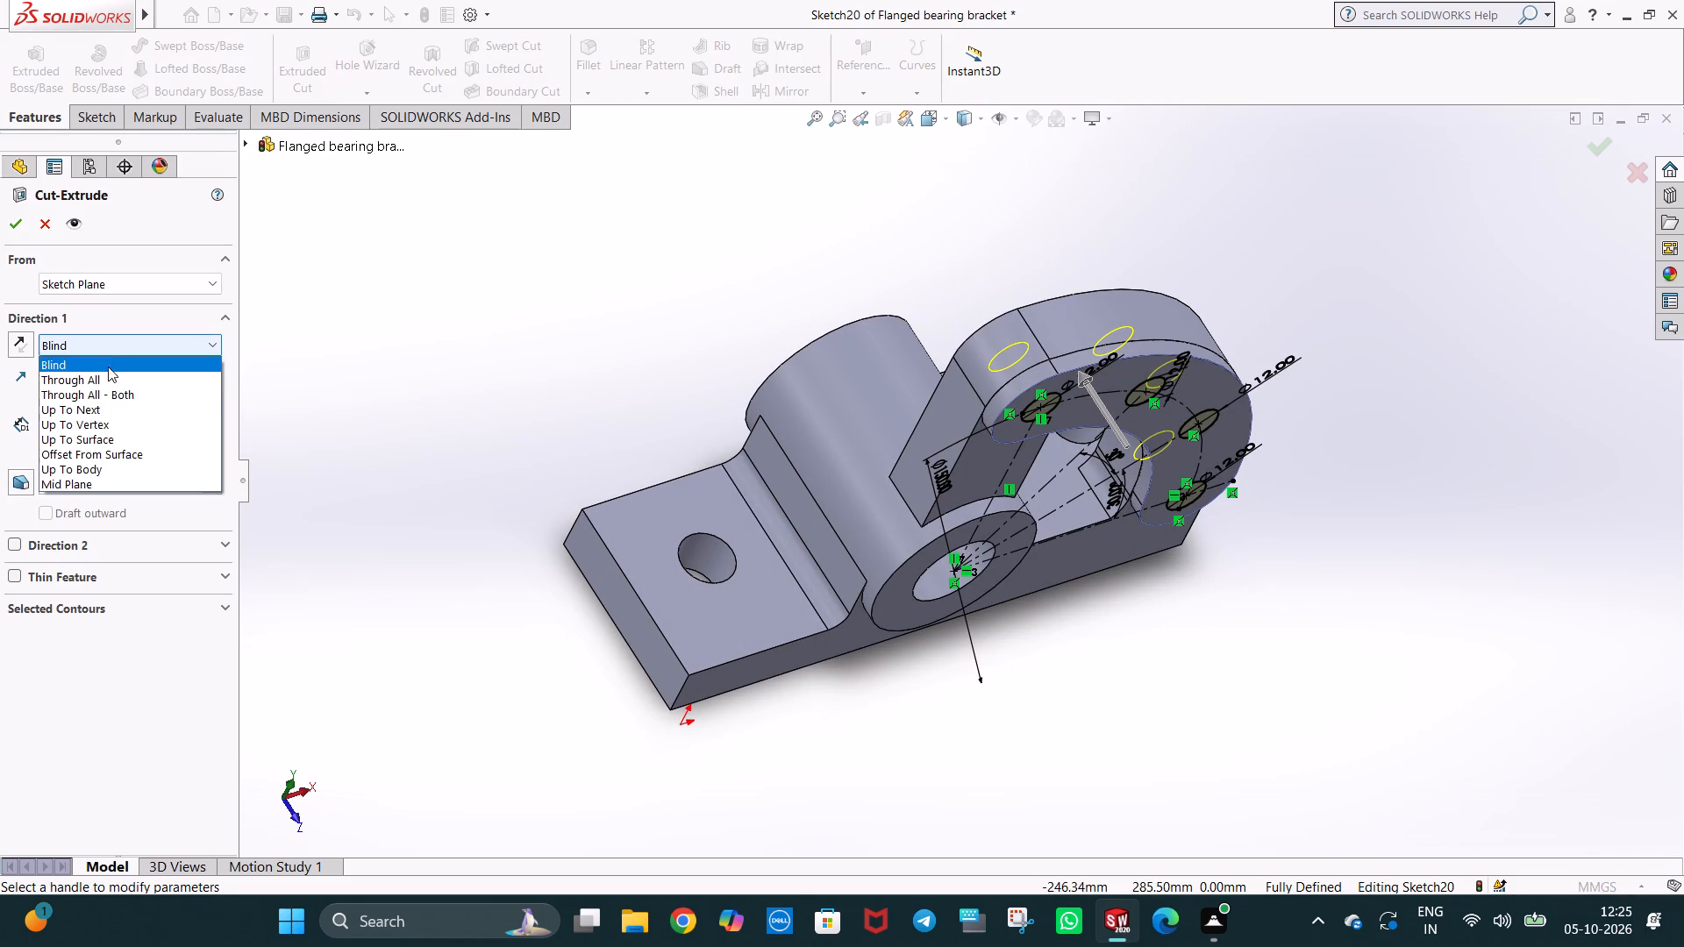
pyautogui.click(108, 378)
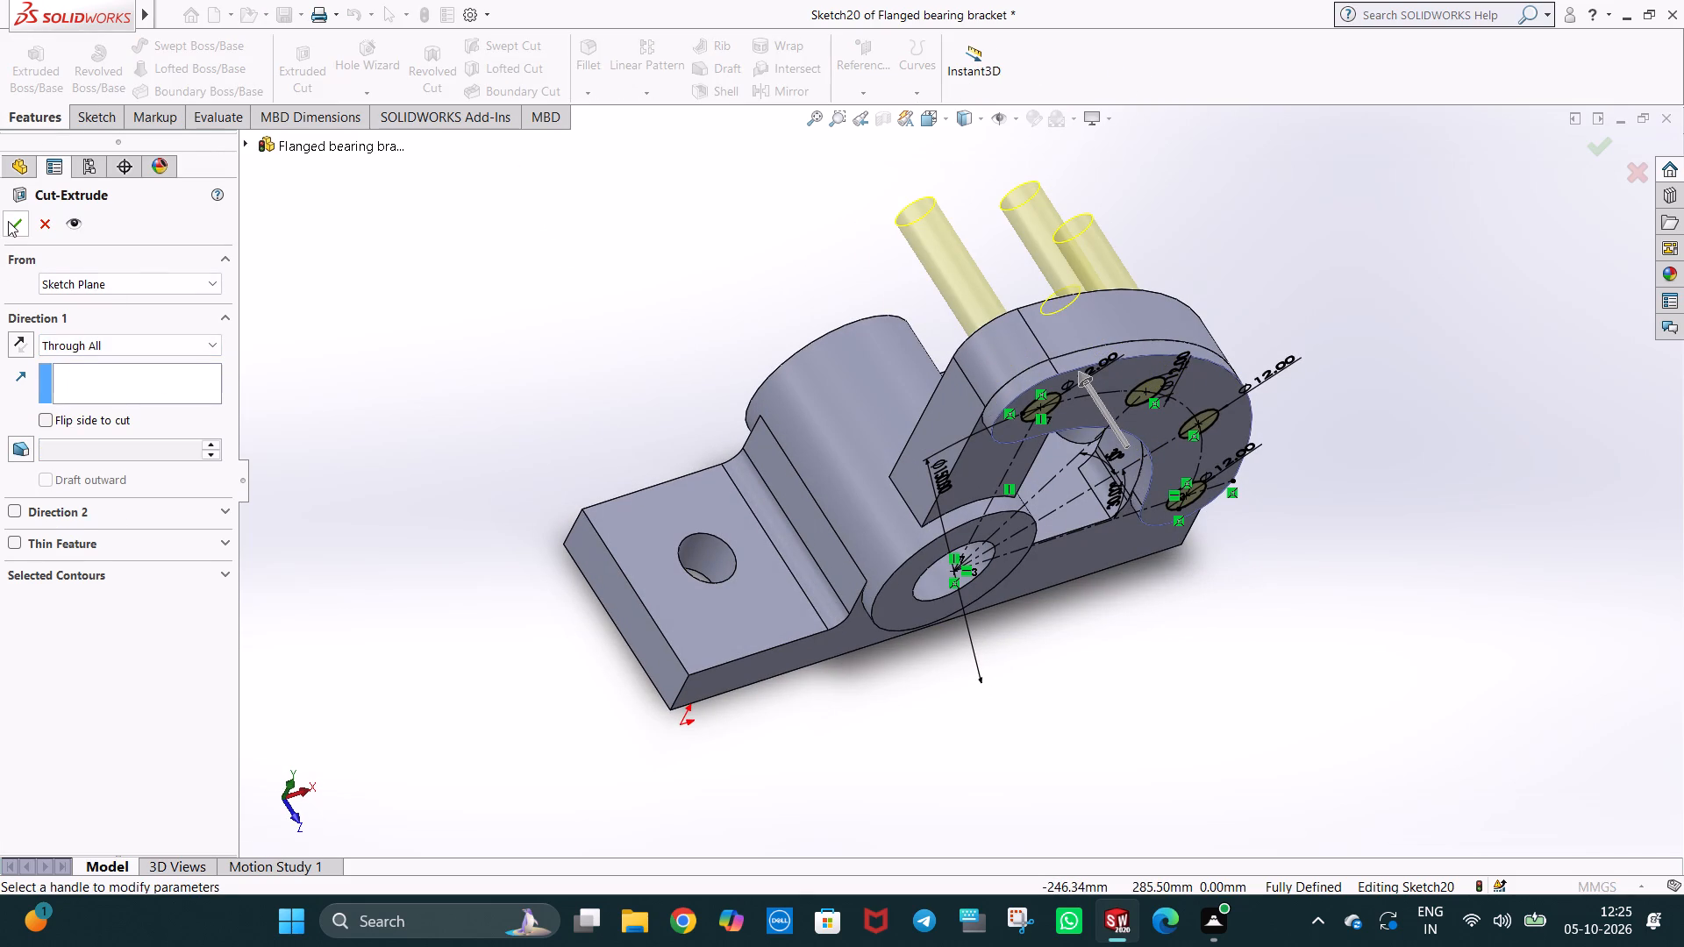
pyautogui.click(8, 221)
pyautogui.hotkey('ctrl', '1')
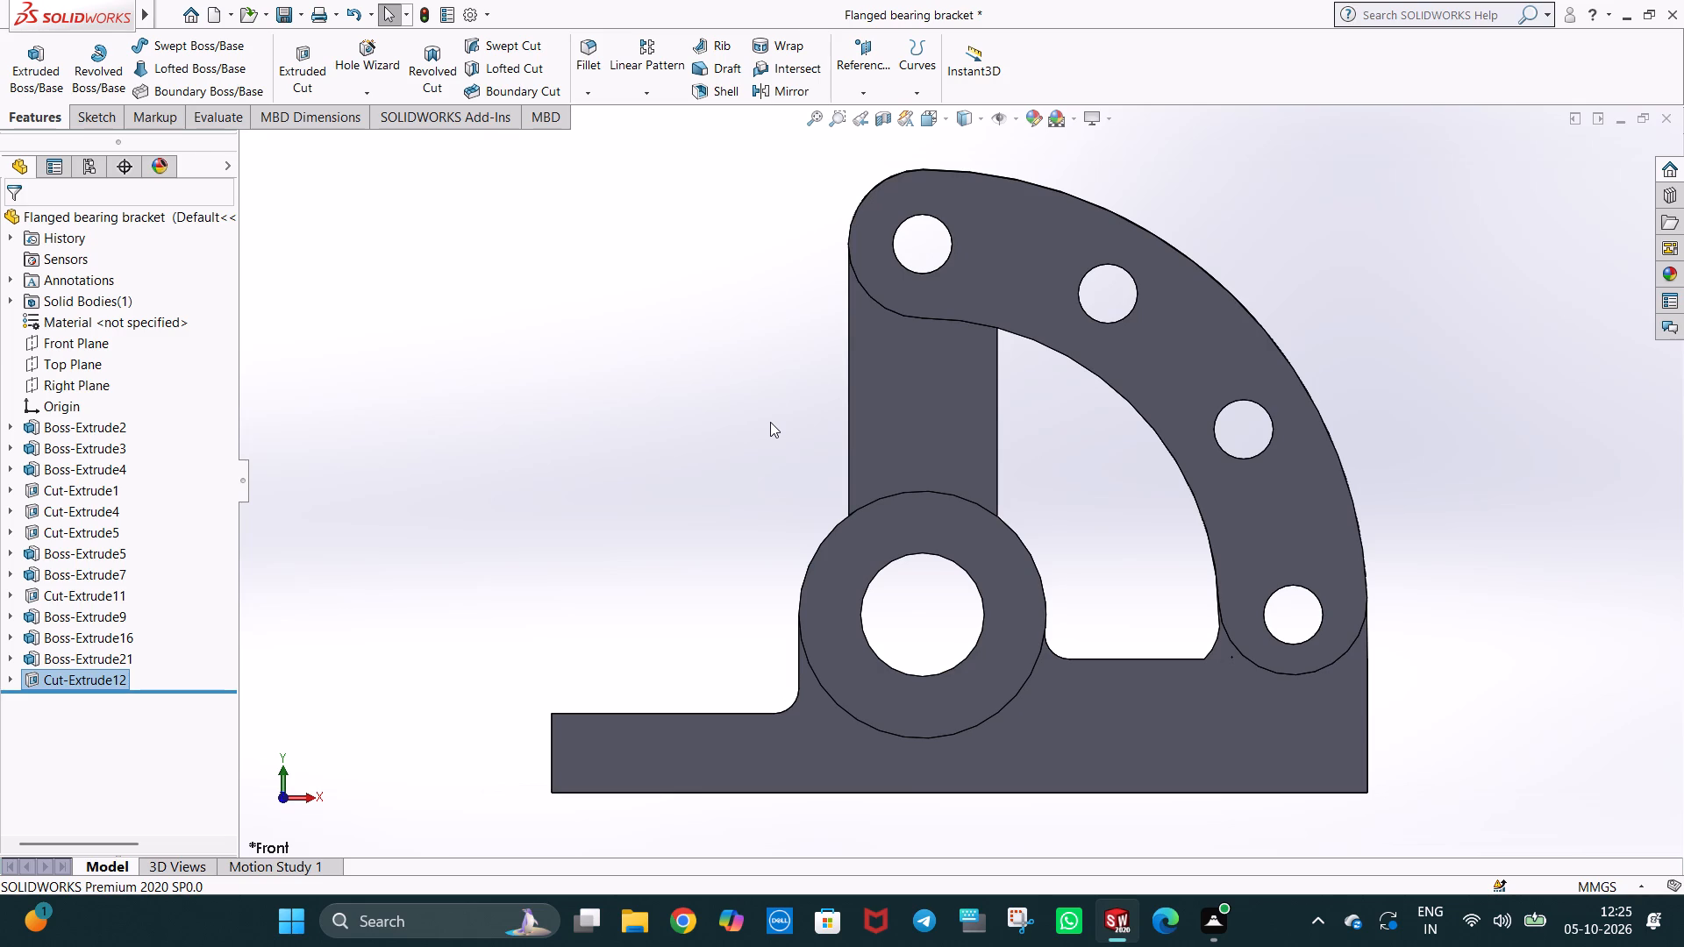
pyautogui.press('Escape')
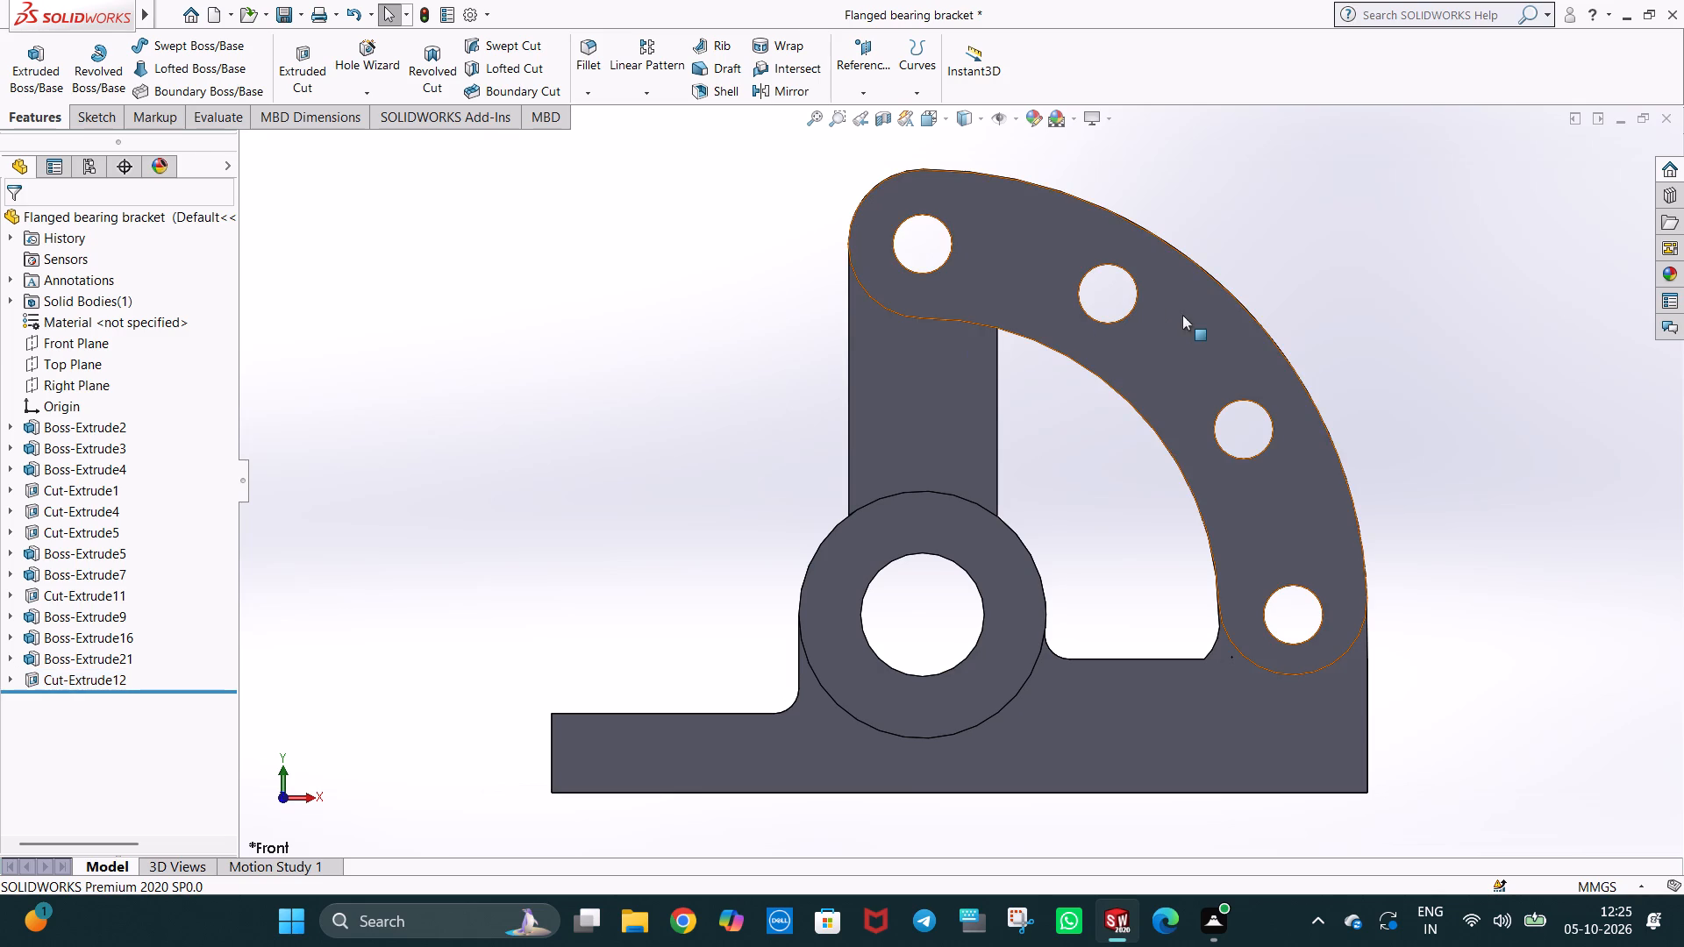
# Save the flanged bearing bracket part.
pyautogui.hotkey('ctrl', 's')
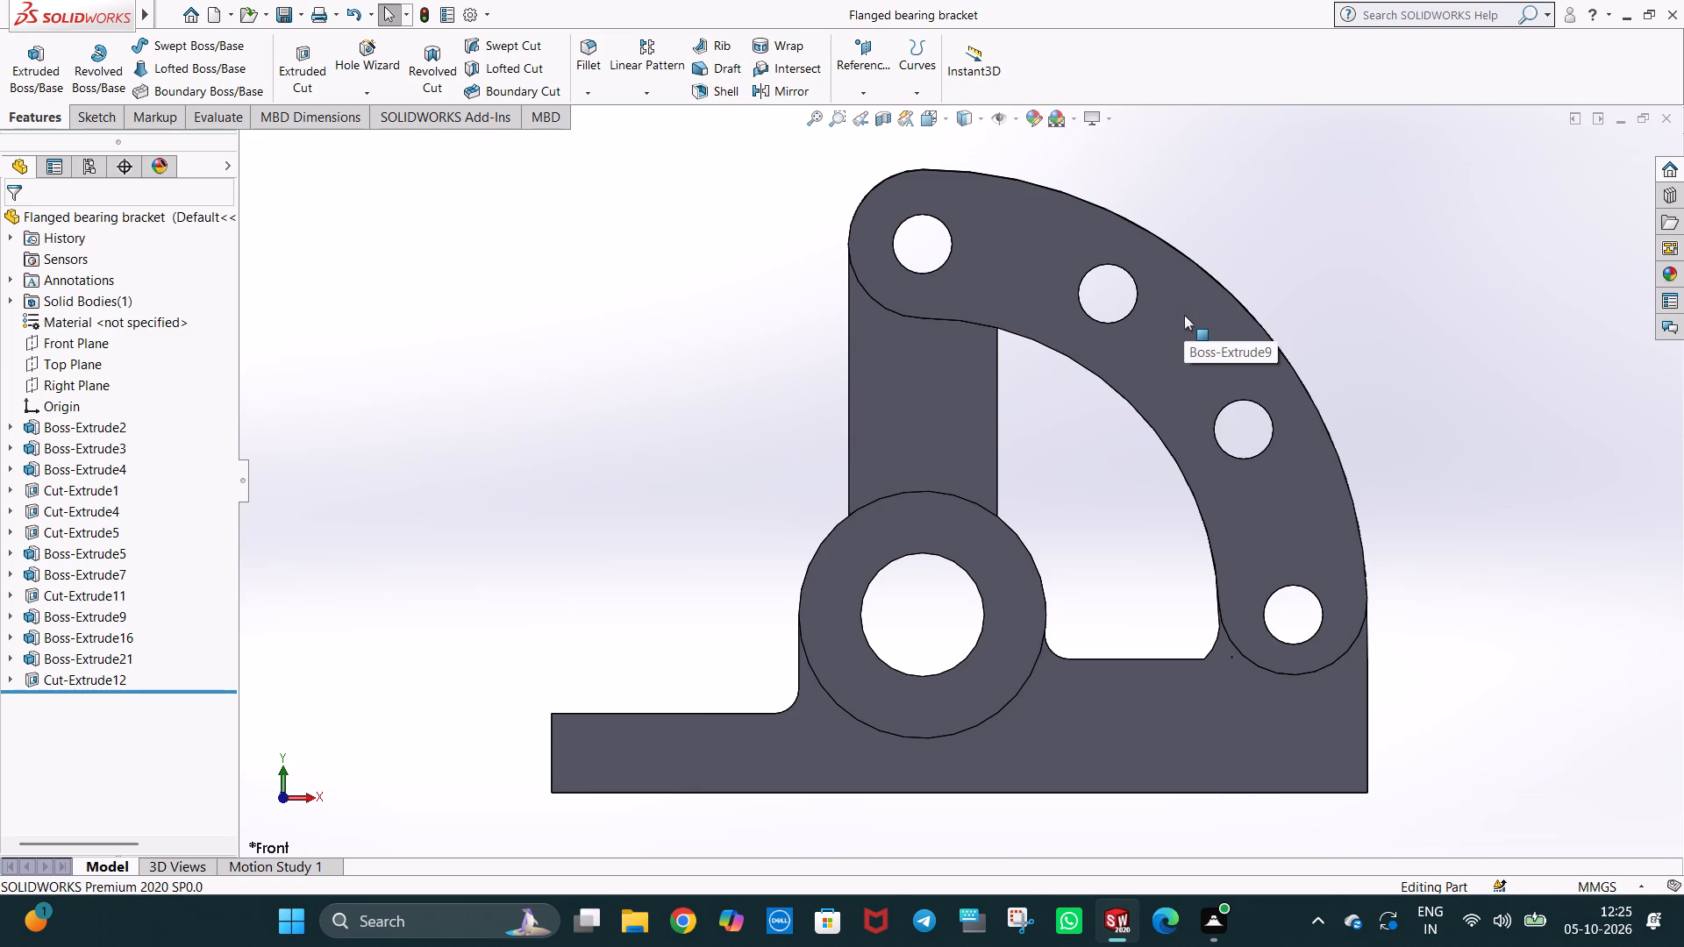
pyautogui.press('Print')
pyautogui.press('Escape')
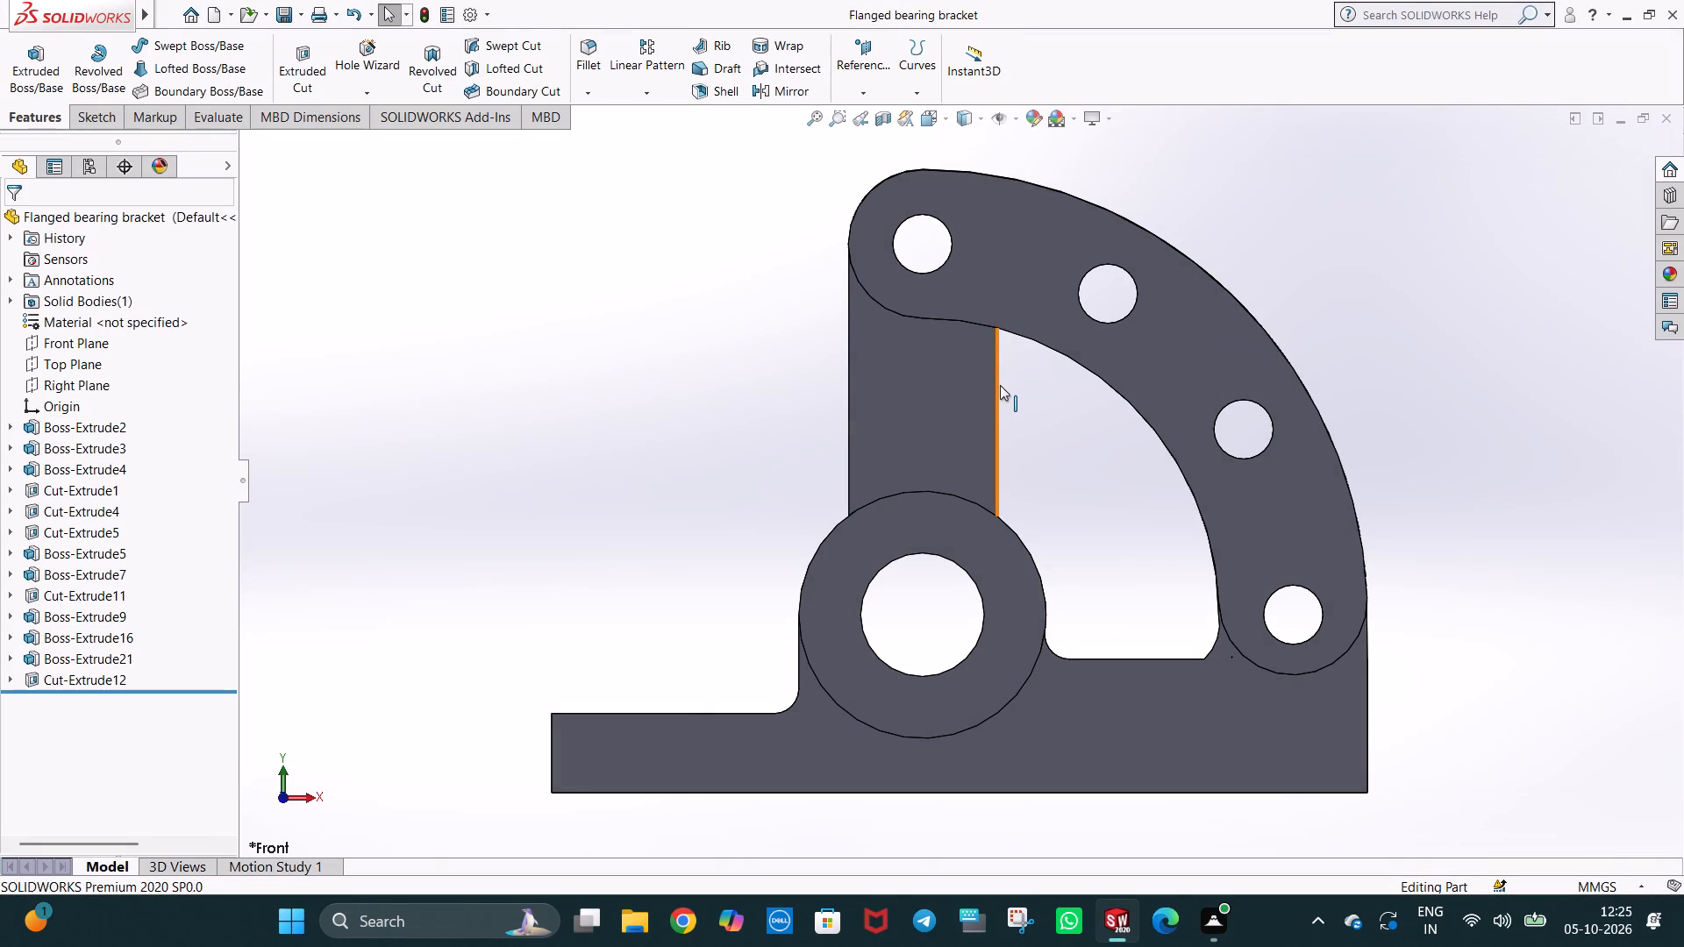
# Examine the bracket in isometric and from several other angles, checking the arm holes, bearing boss and base.
pyautogui.hotkey('ctrl', '7')
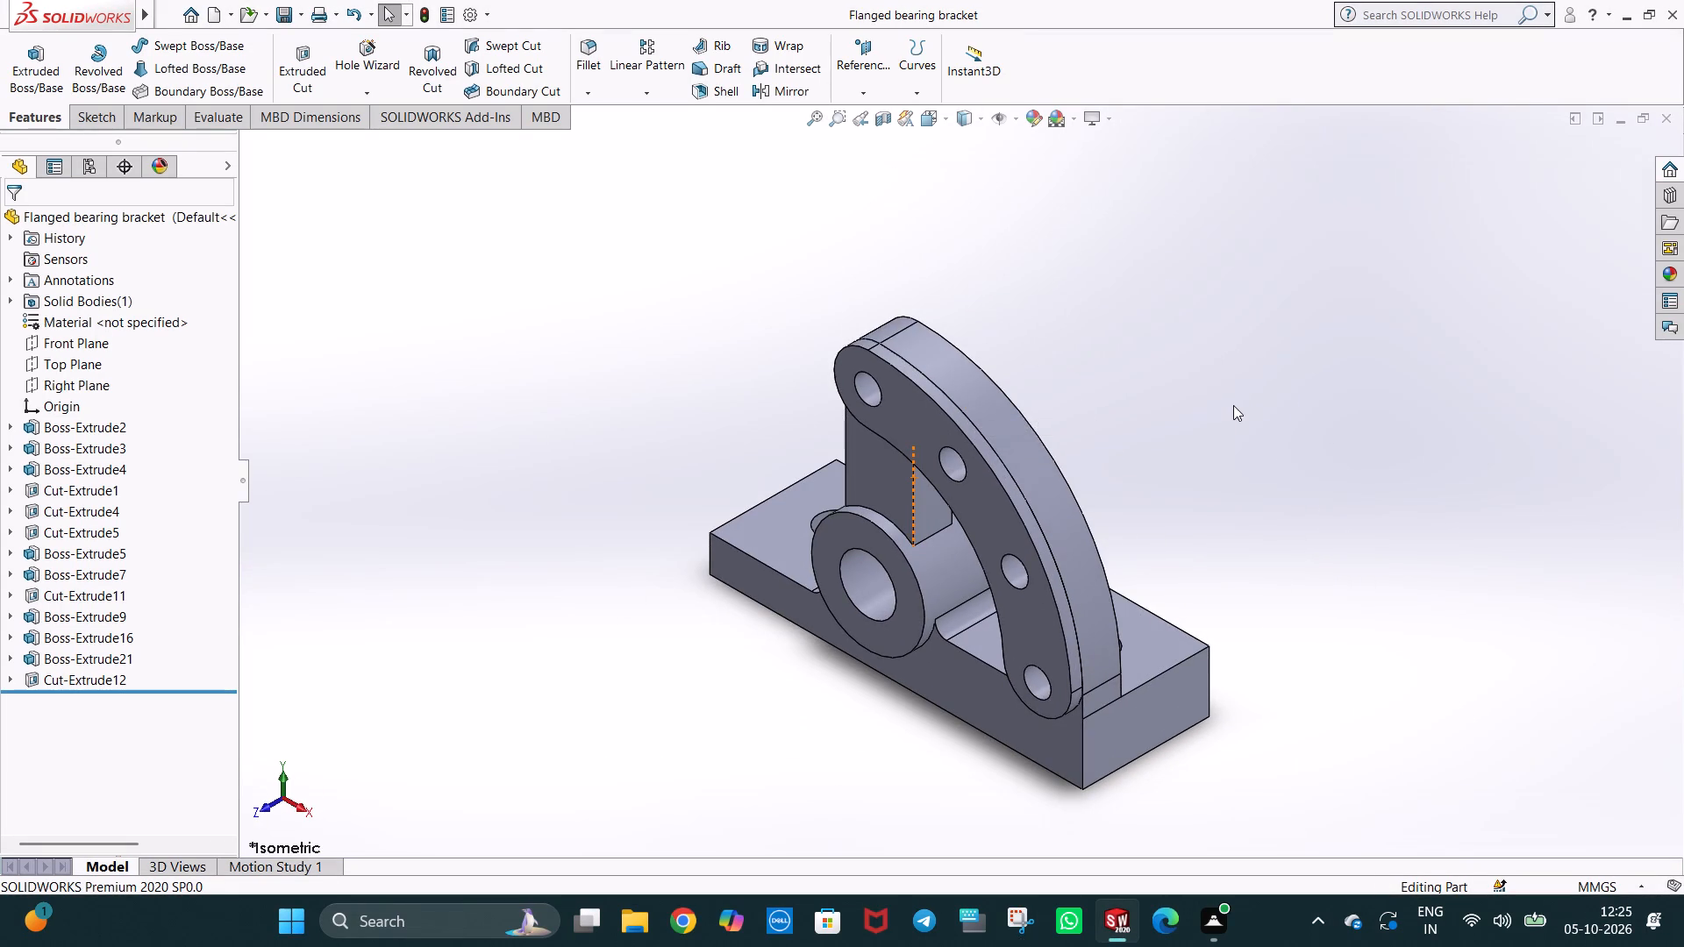
pyautogui.click(1233, 405)
pyautogui.press('Escape')
pyautogui.press('Escape')
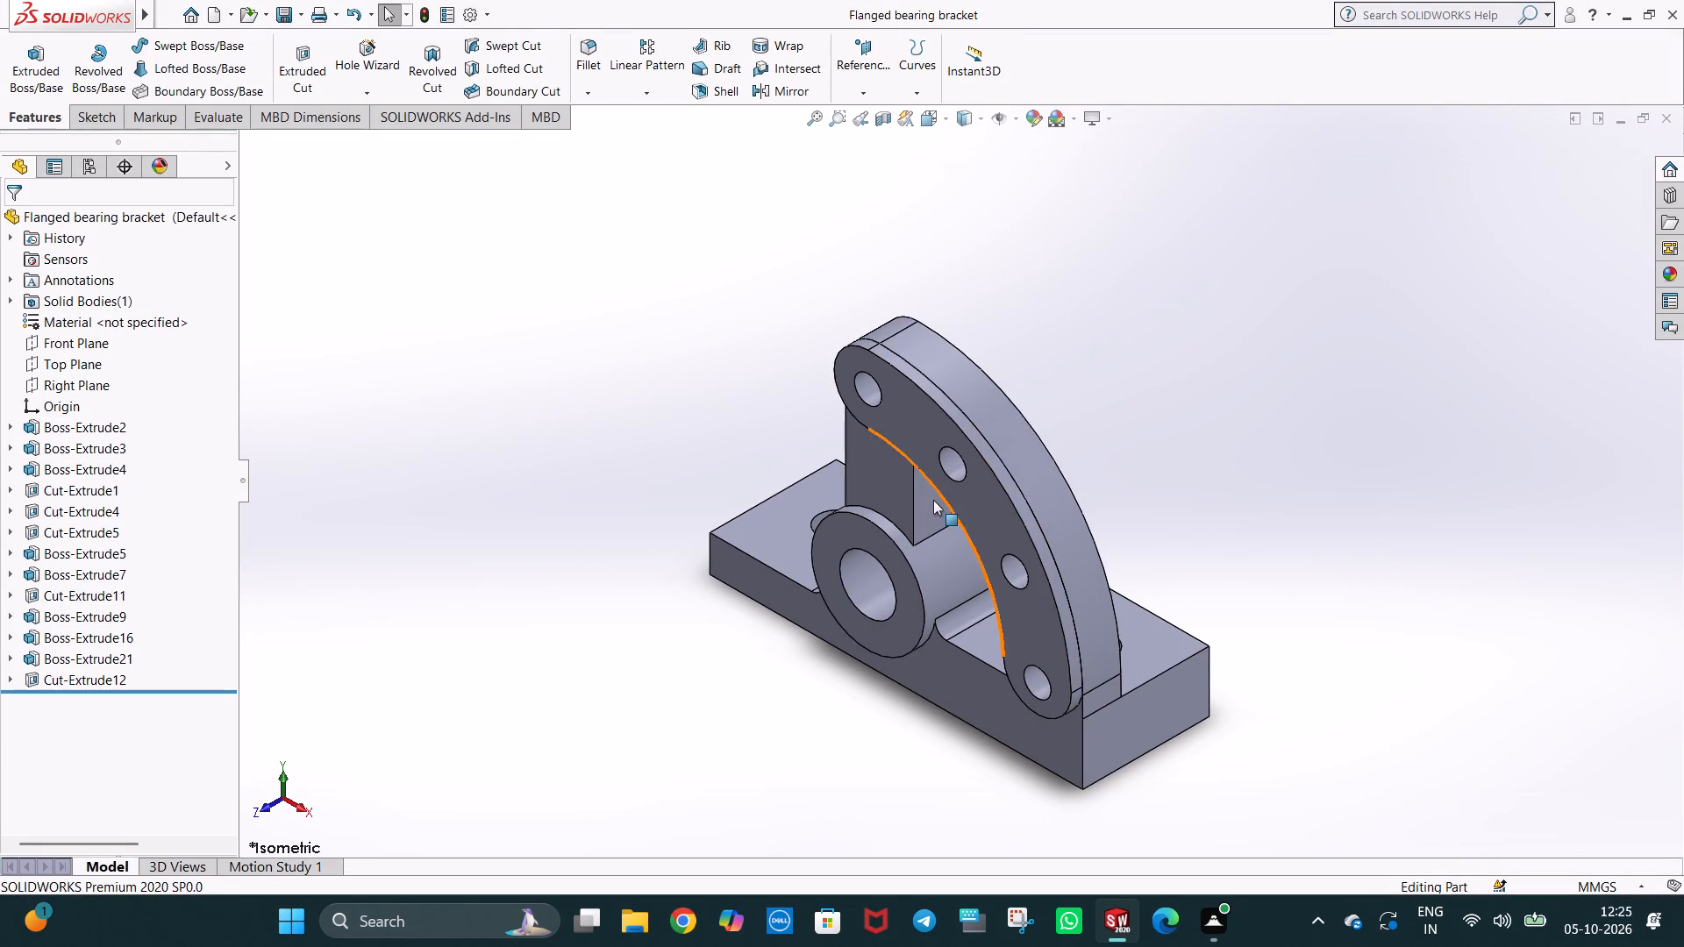
pyautogui.moveTo(1124, 741); pyautogui.dragTo(1201, 674, button='middle')
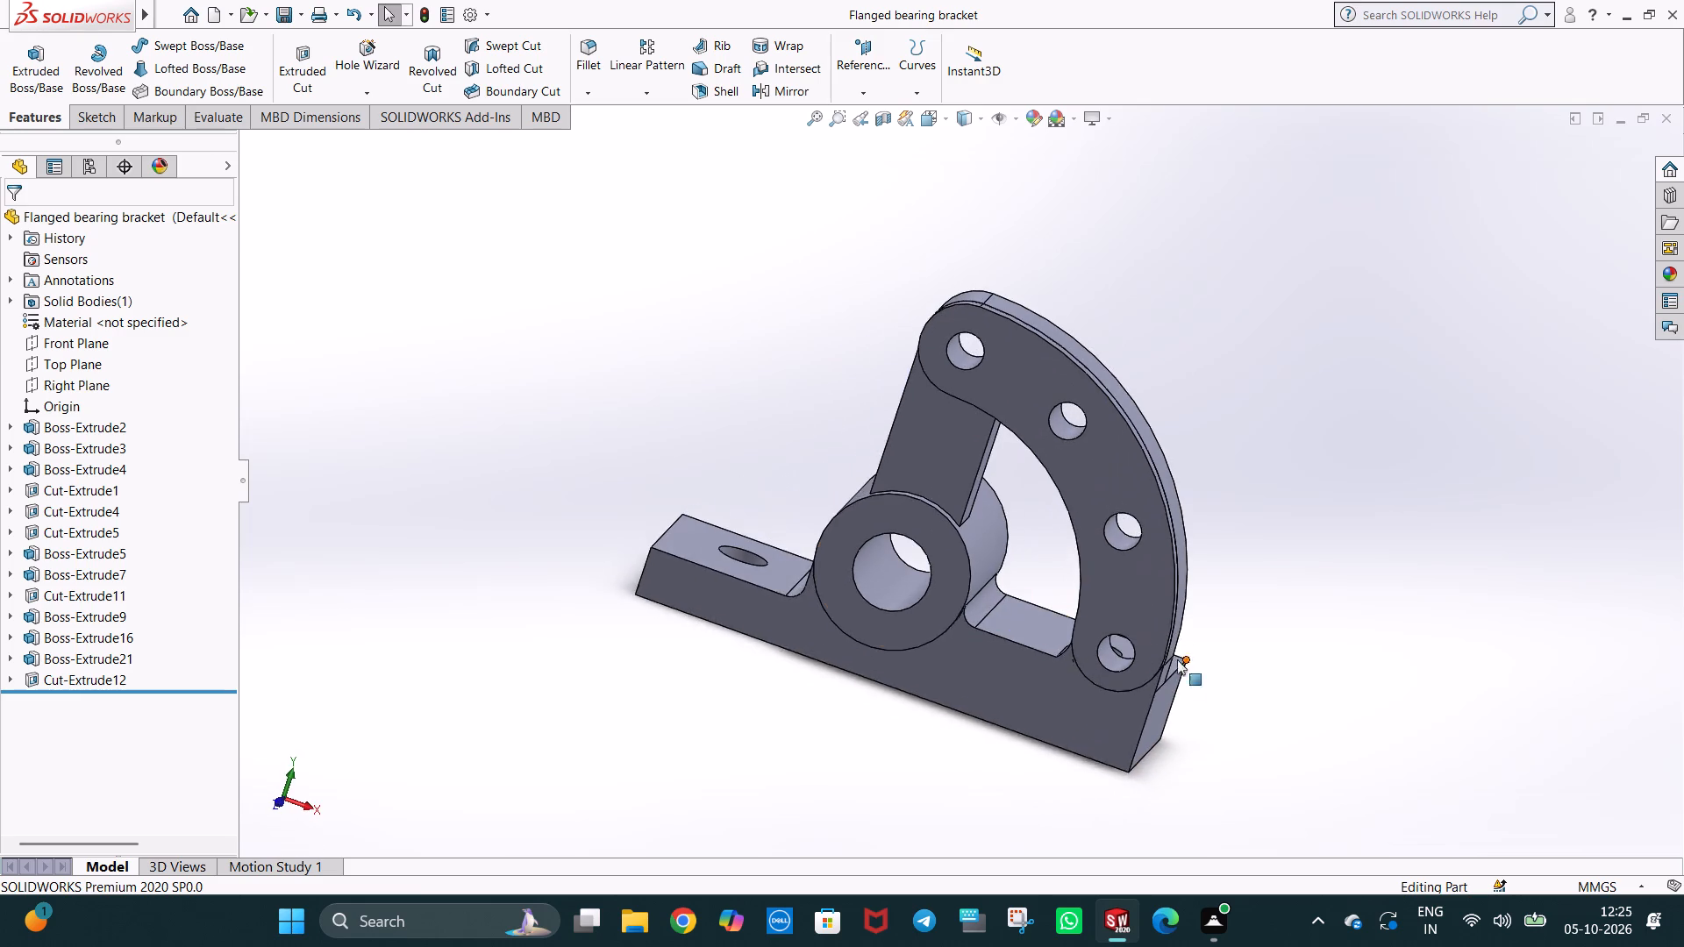
pyautogui.moveTo(539, 515); pyautogui.dragTo(597, 711, button='middle')
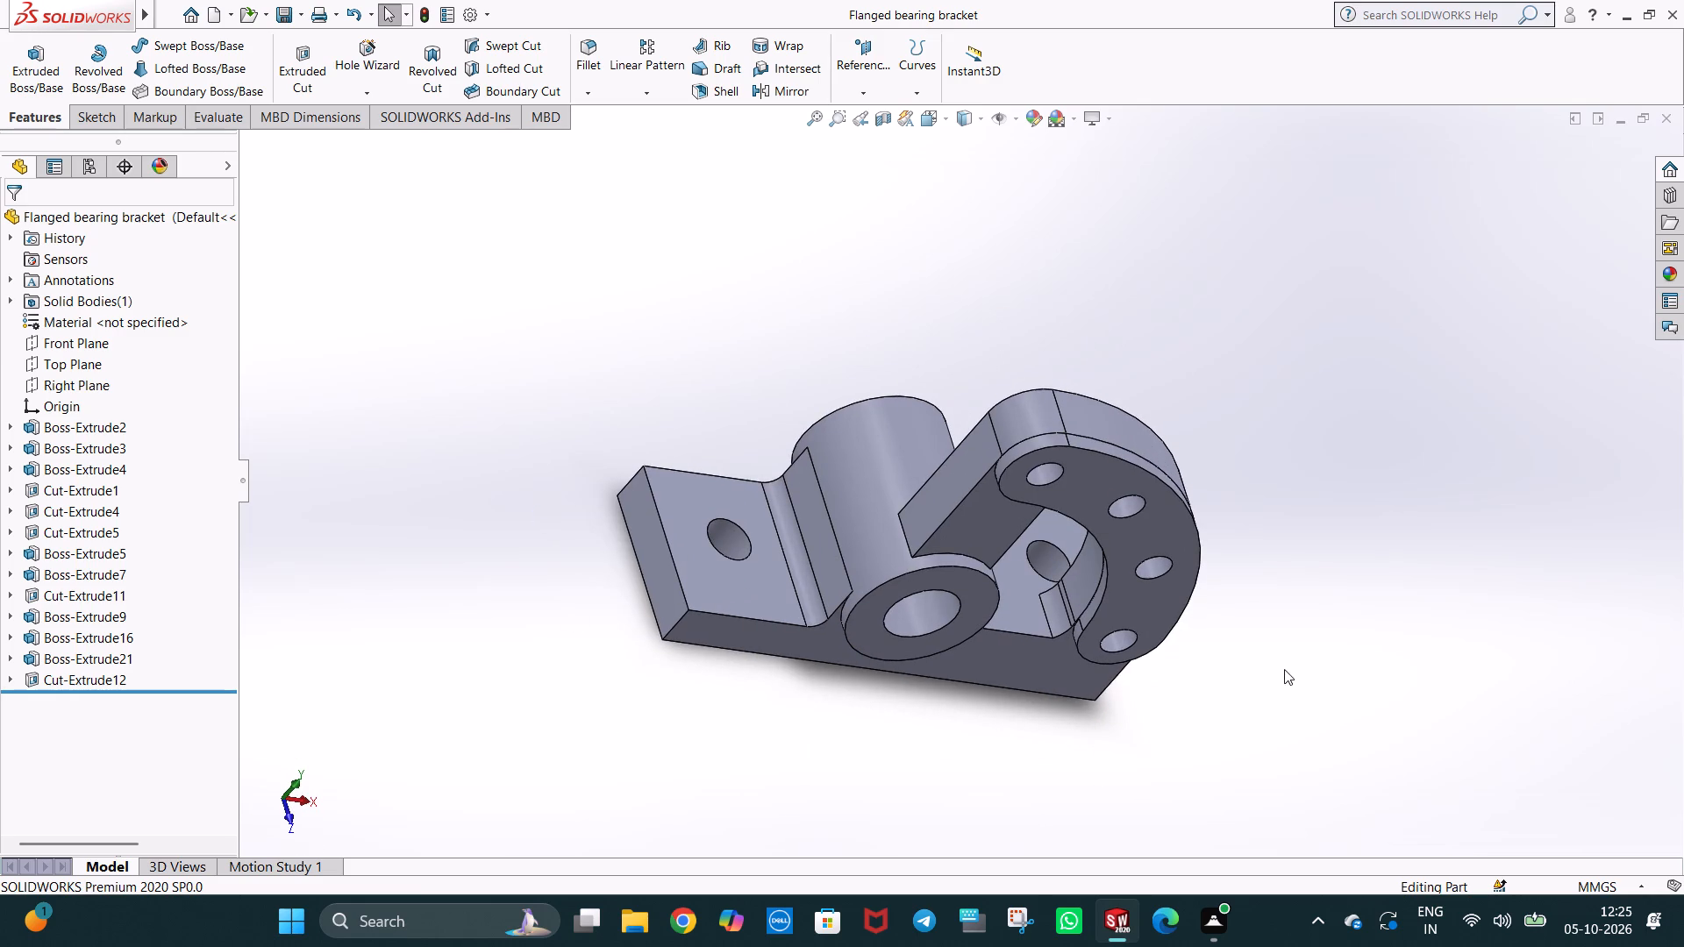
pyautogui.moveTo(1284, 668); pyautogui.dragTo(1210, 502, button='middle')
pyautogui.moveTo(1287, 709); pyautogui.dragTo(1289, 612, button='middle')
pyautogui.moveTo(778, 783); pyautogui.dragTo(902, 849, button='middle')
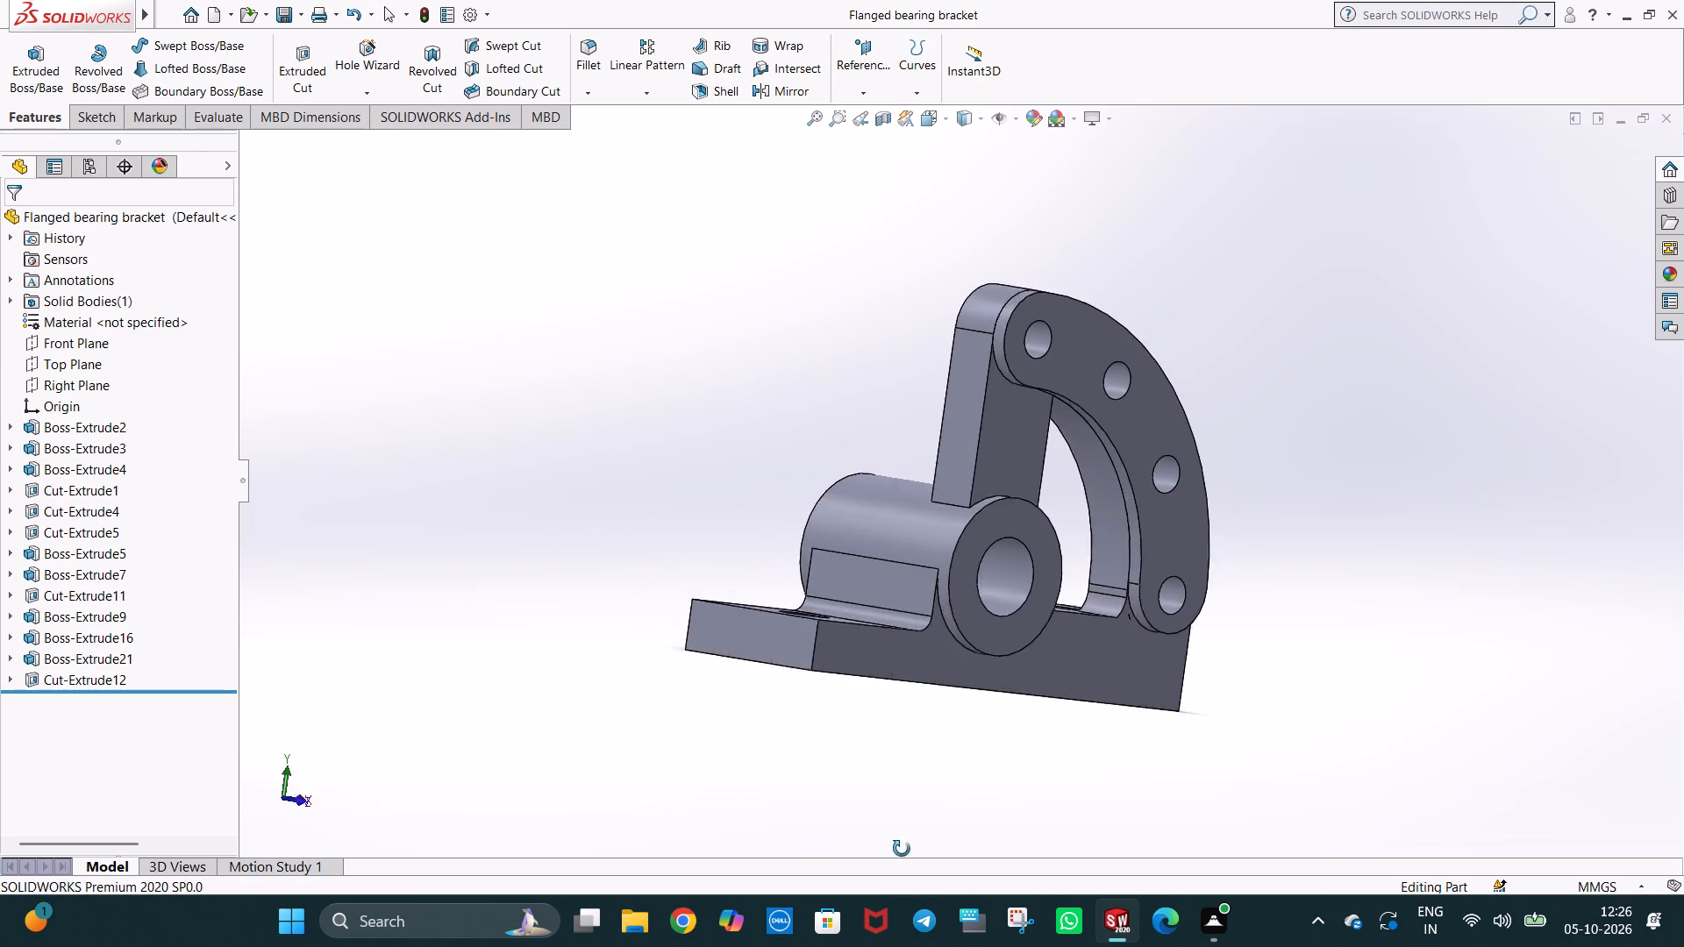
pyautogui.moveTo(902, 849); pyautogui.dragTo(893, 830, button='middle')
pyautogui.moveTo(1061, 540); pyautogui.dragTo(1046, 716, button='middle')
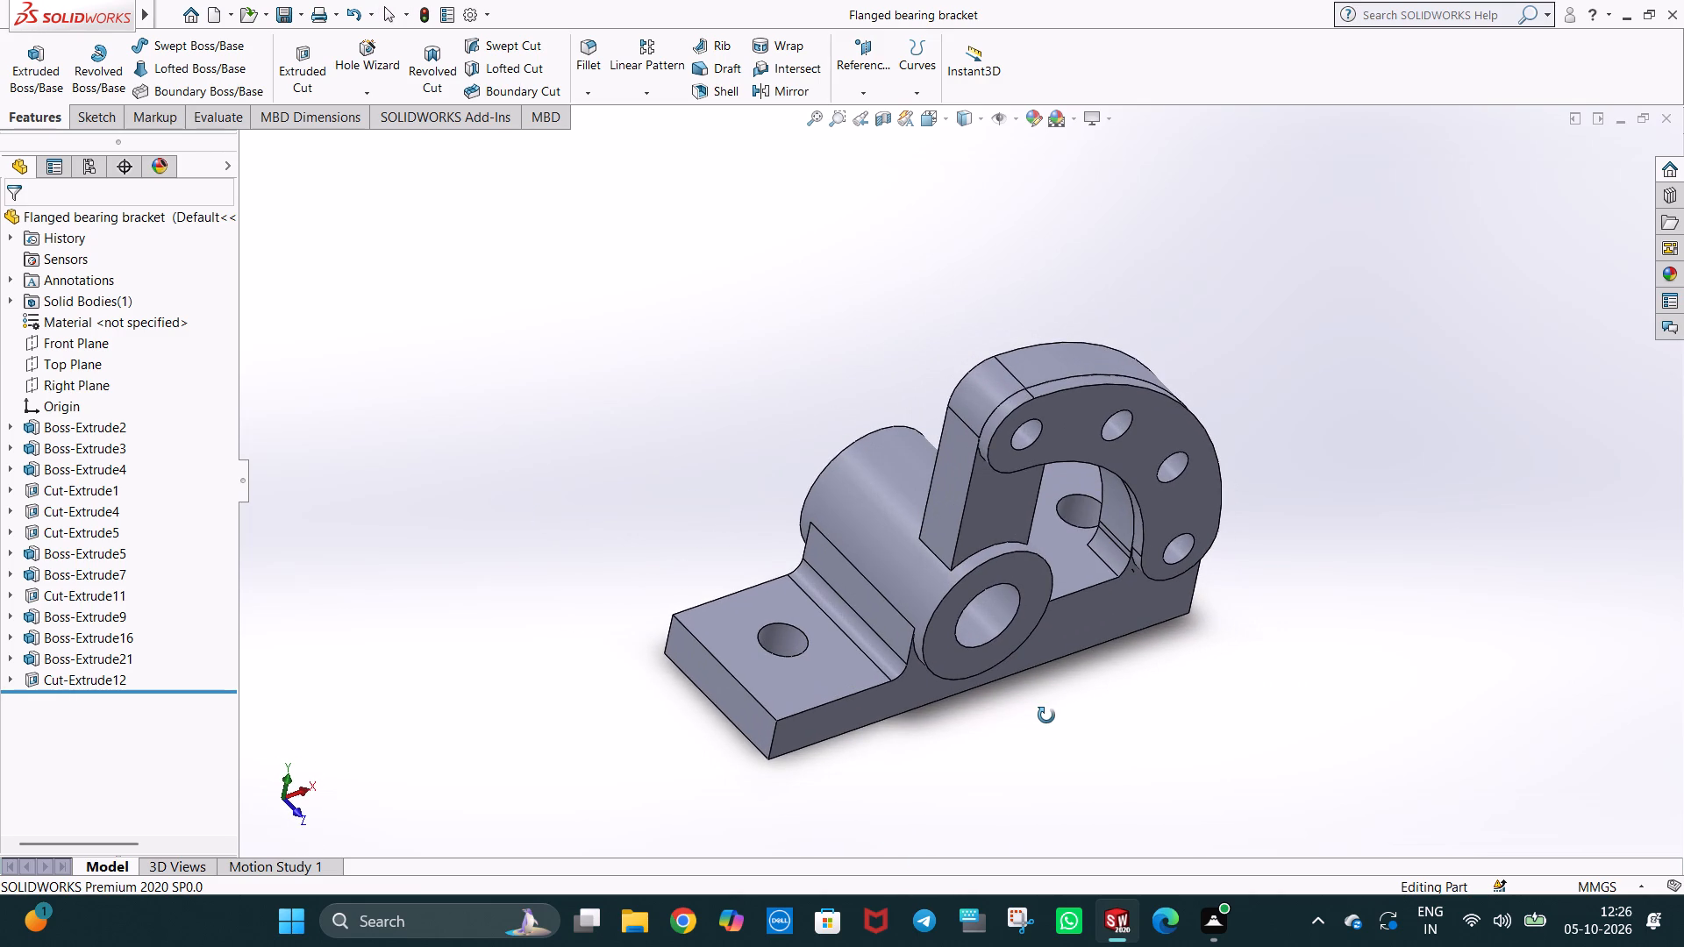
pyautogui.moveTo(1046, 716); pyautogui.dragTo(1046, 715, button='middle')
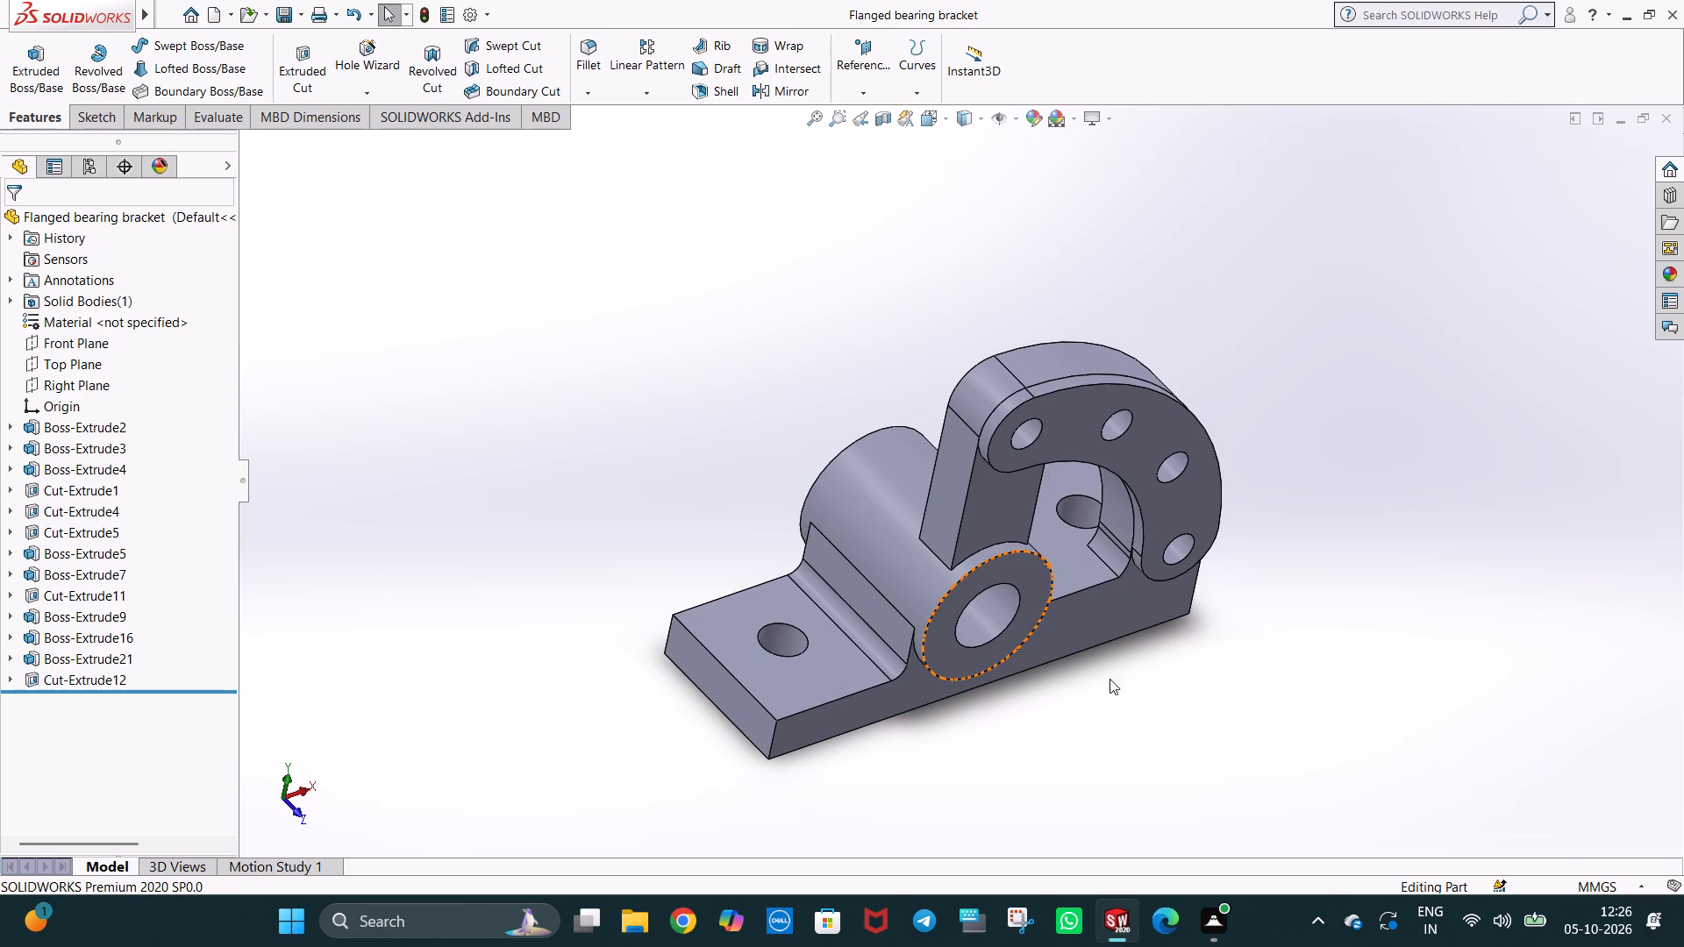
pyautogui.click(1370, 358)
pyautogui.press('Escape')
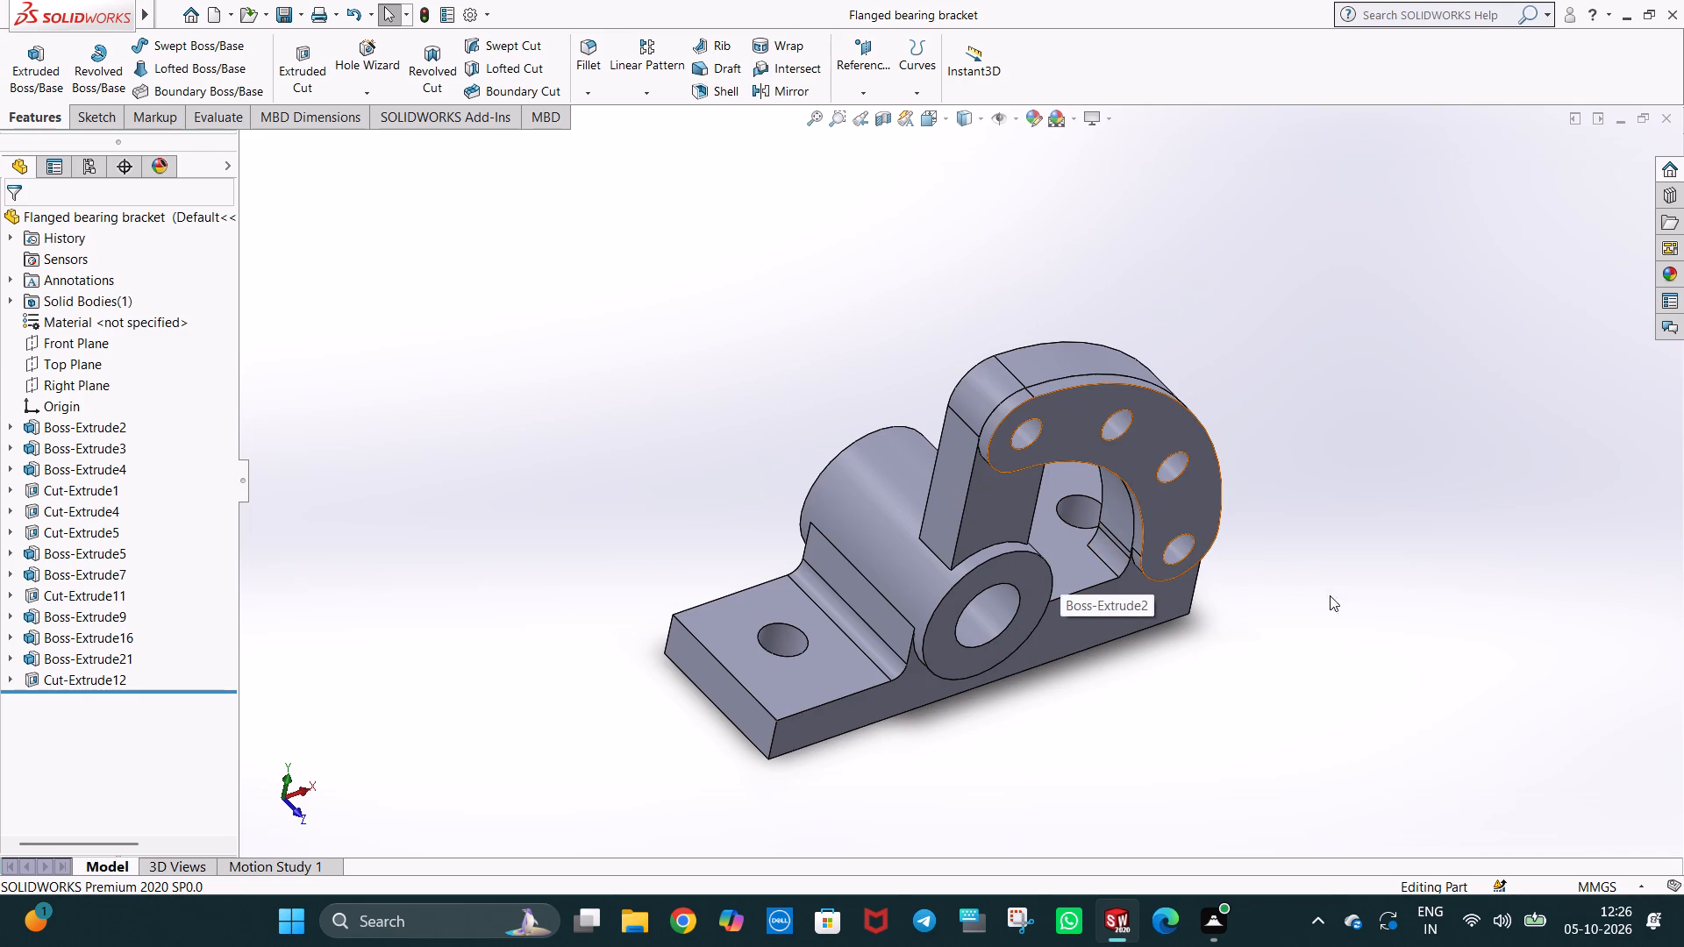
pyautogui.moveTo(1338, 657); pyautogui.dragTo(1331, 615, button='middle')
pyautogui.scroll(-1, 1042, 833)
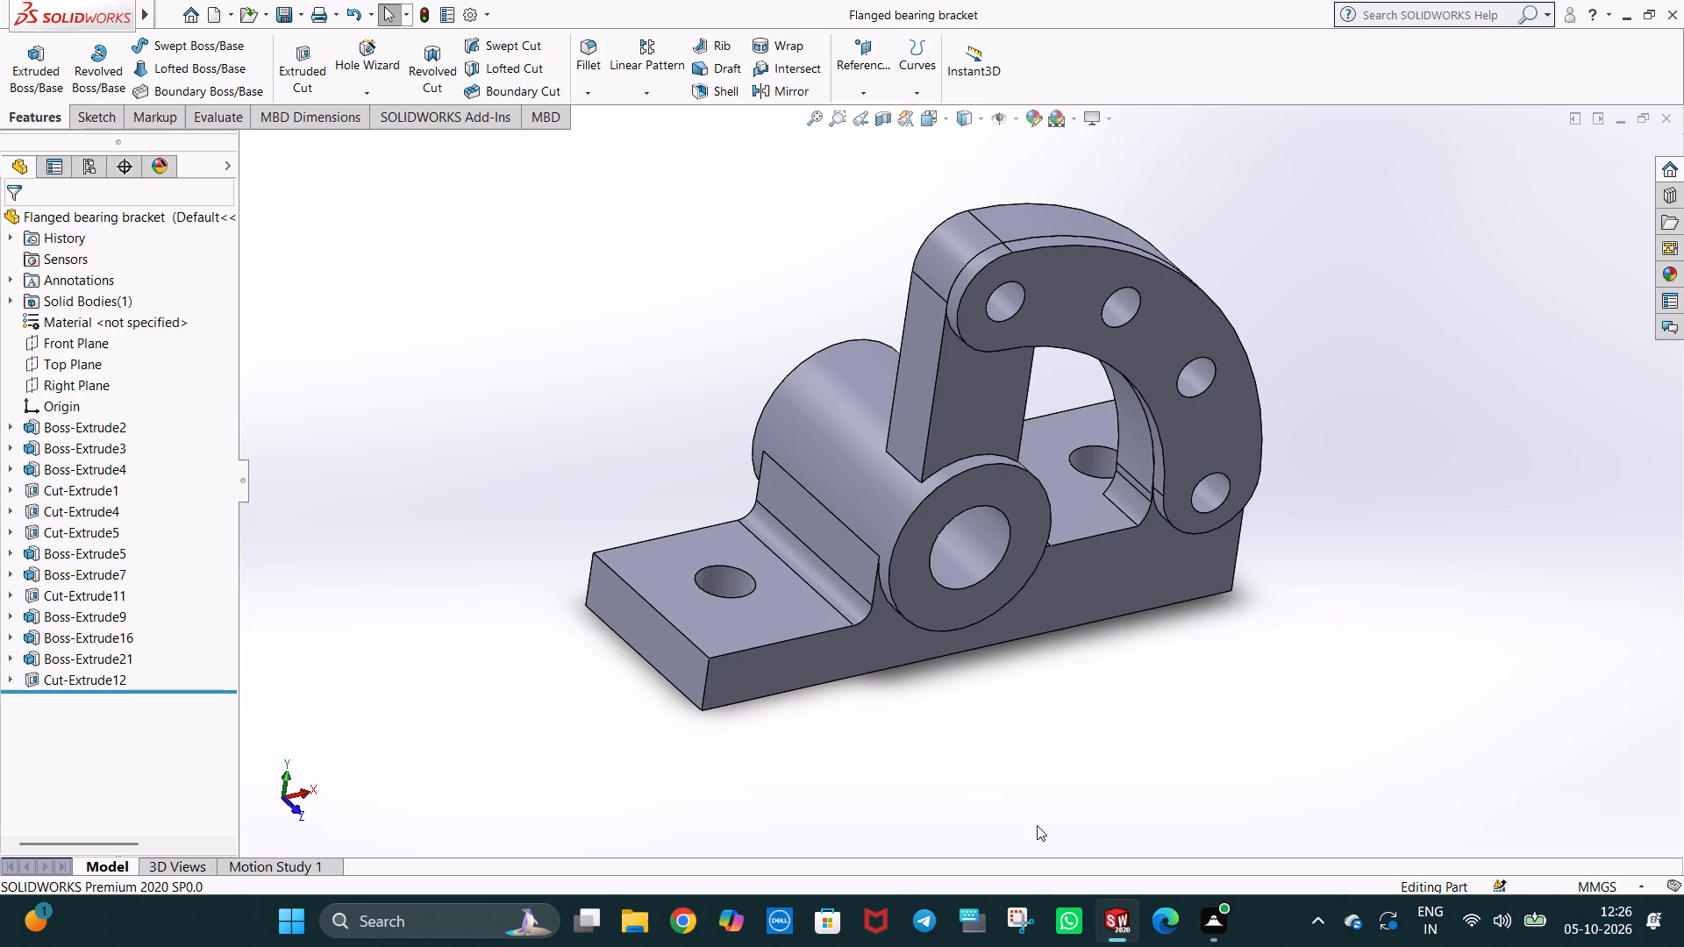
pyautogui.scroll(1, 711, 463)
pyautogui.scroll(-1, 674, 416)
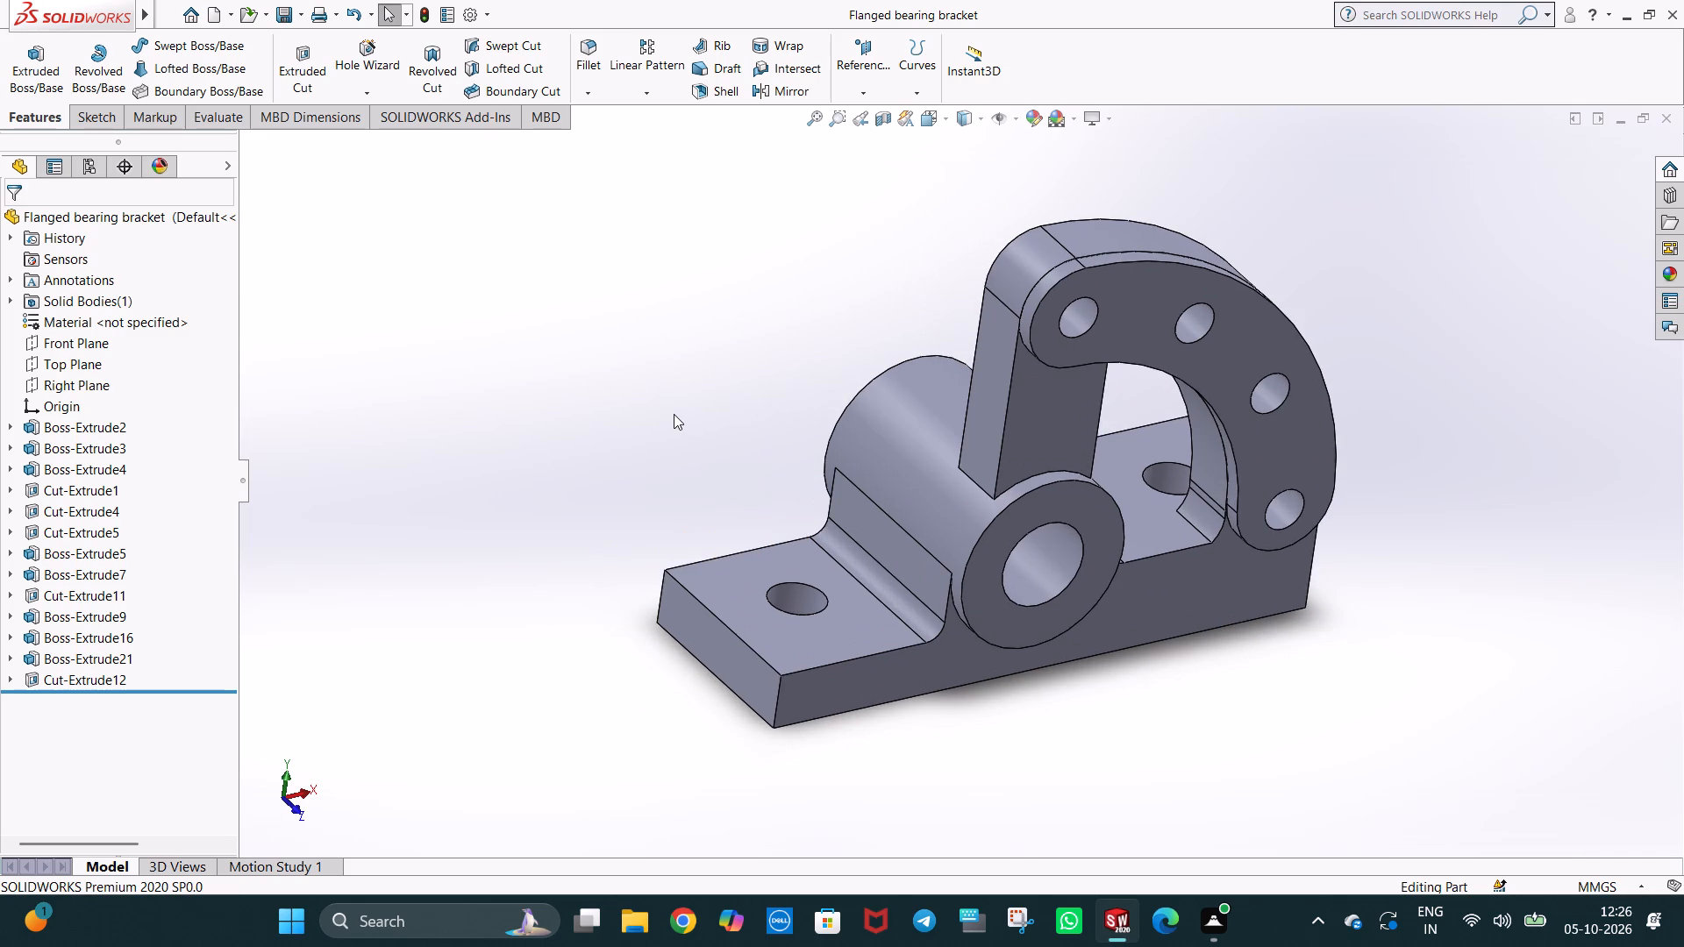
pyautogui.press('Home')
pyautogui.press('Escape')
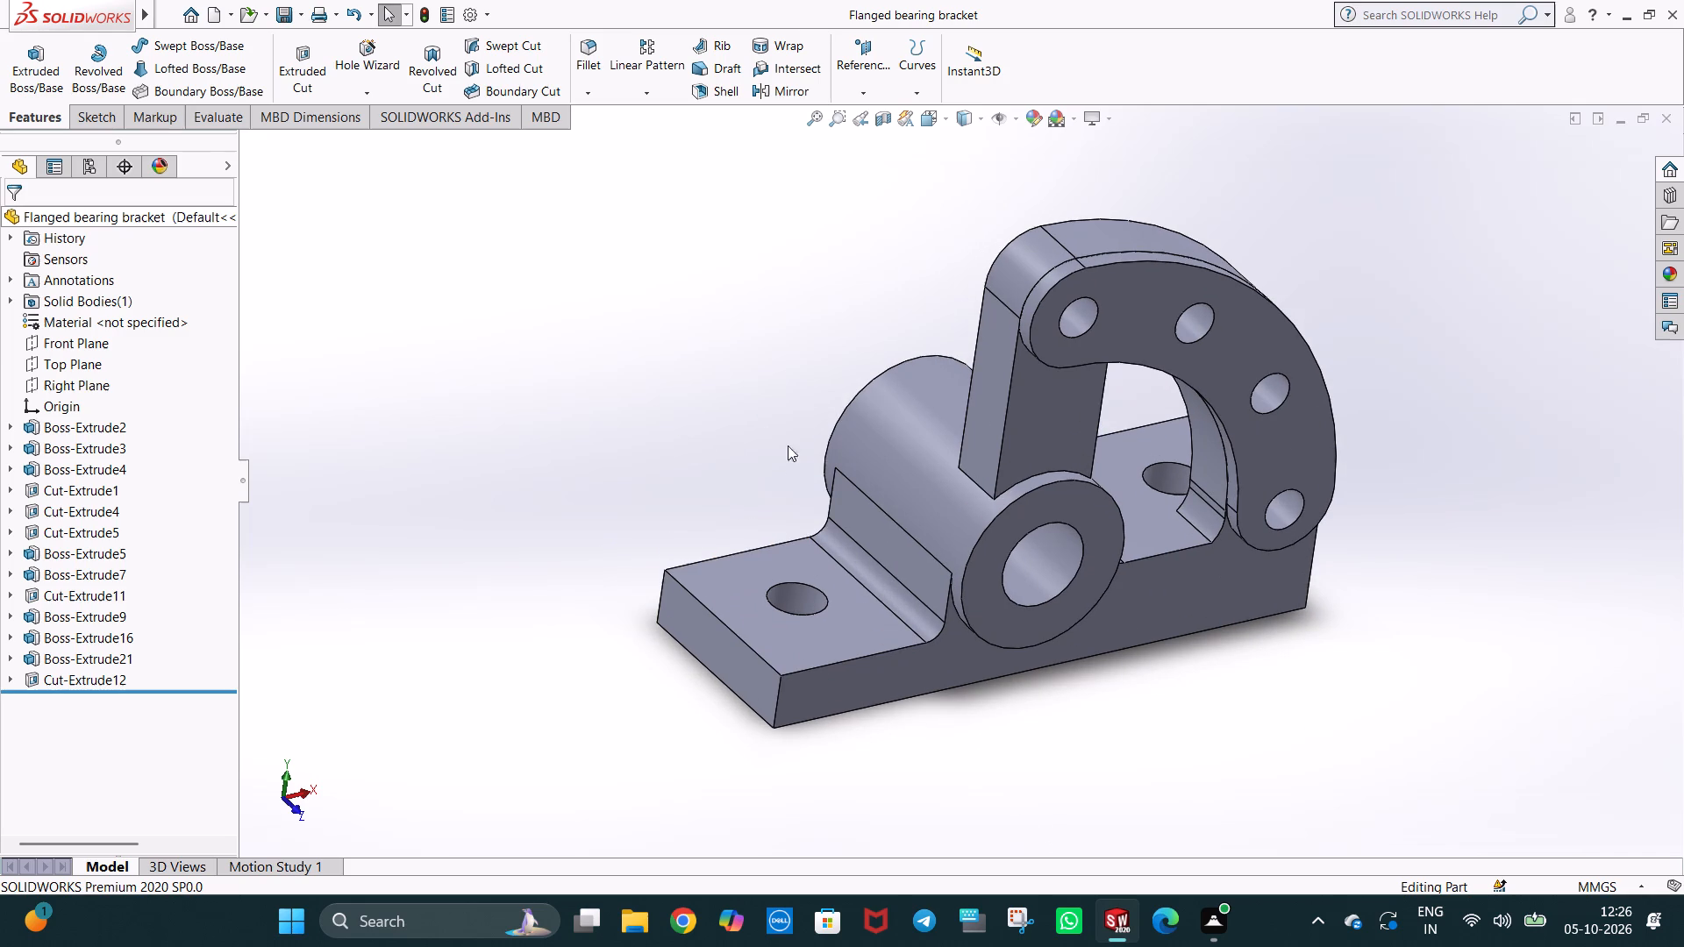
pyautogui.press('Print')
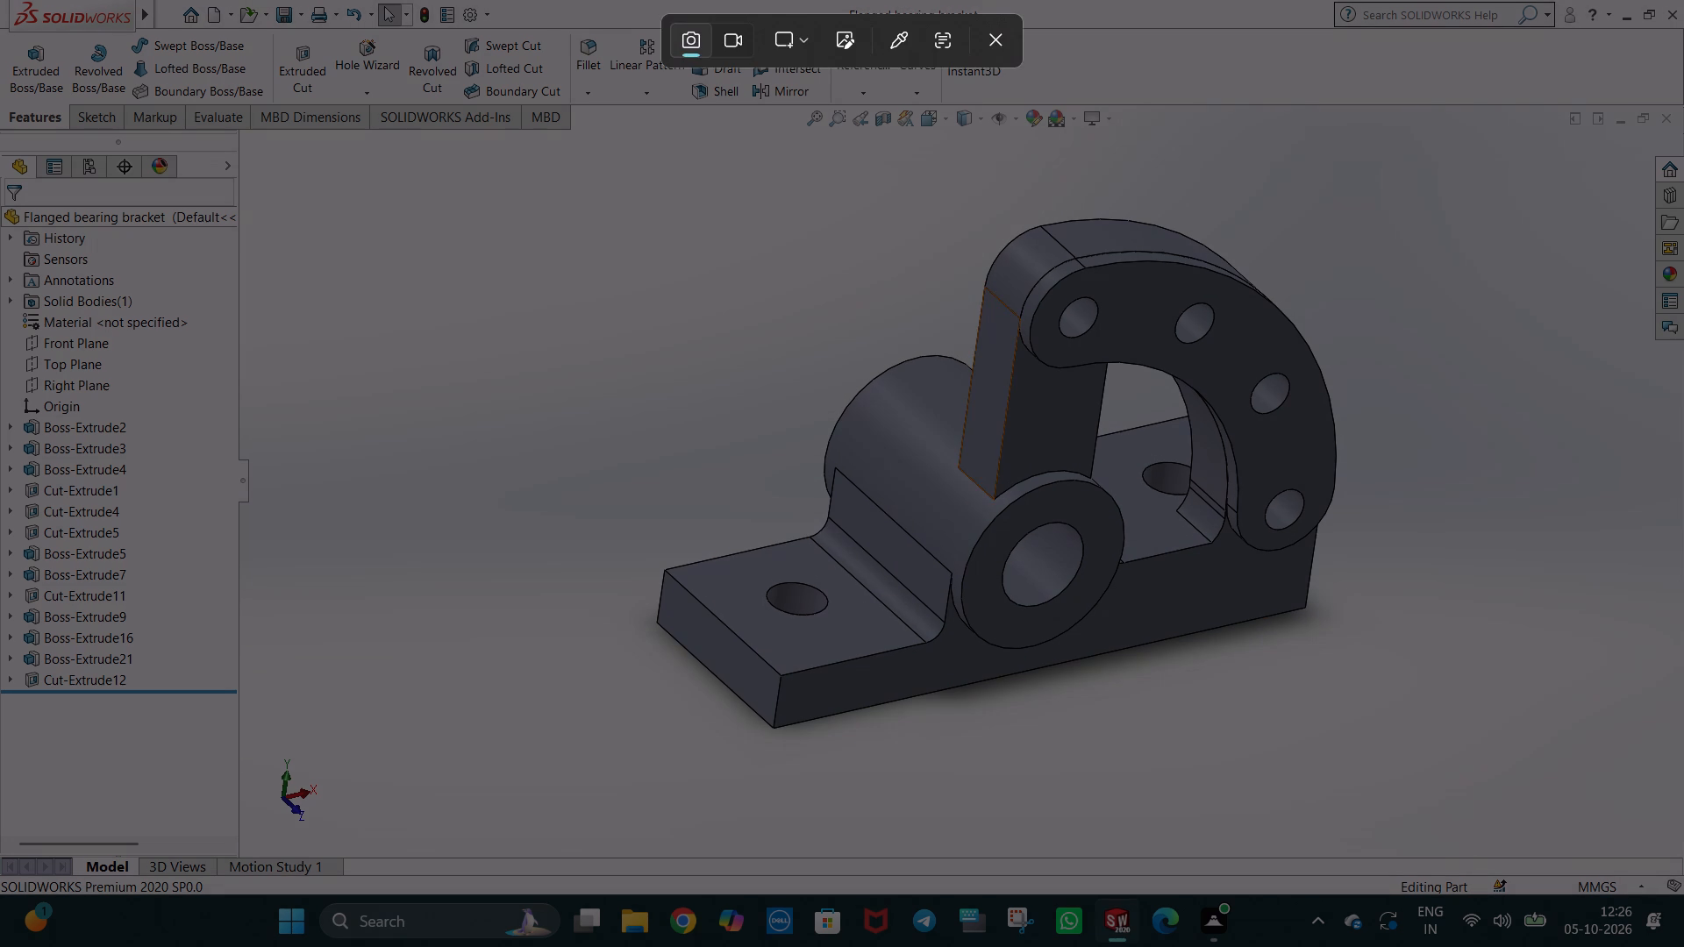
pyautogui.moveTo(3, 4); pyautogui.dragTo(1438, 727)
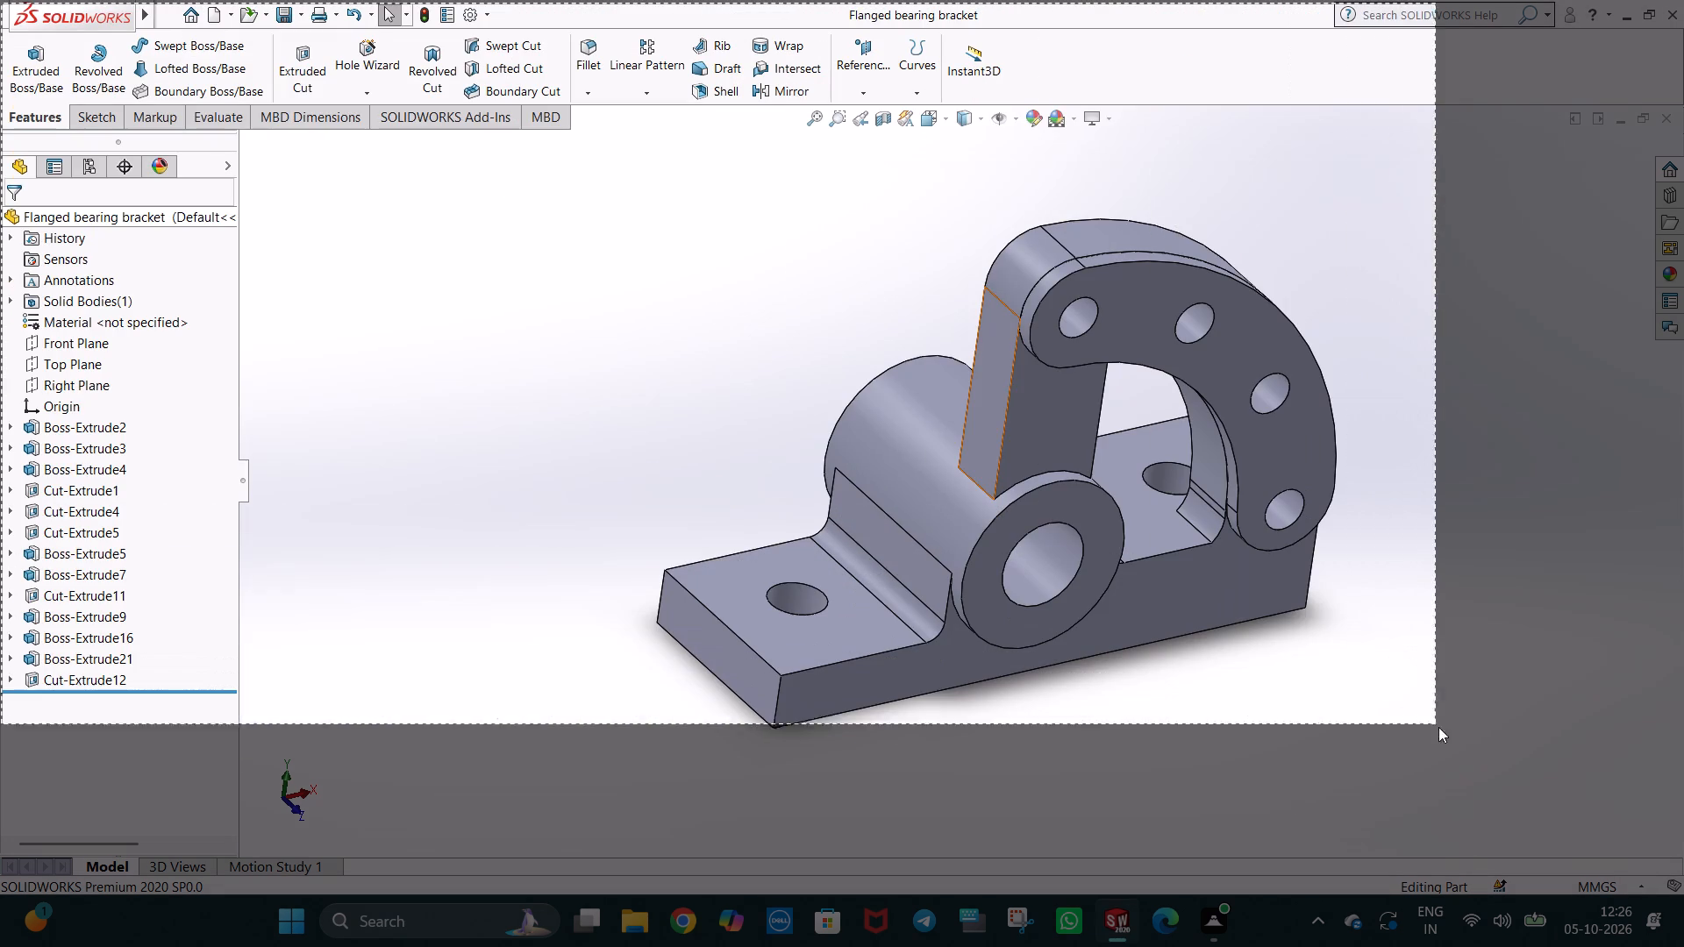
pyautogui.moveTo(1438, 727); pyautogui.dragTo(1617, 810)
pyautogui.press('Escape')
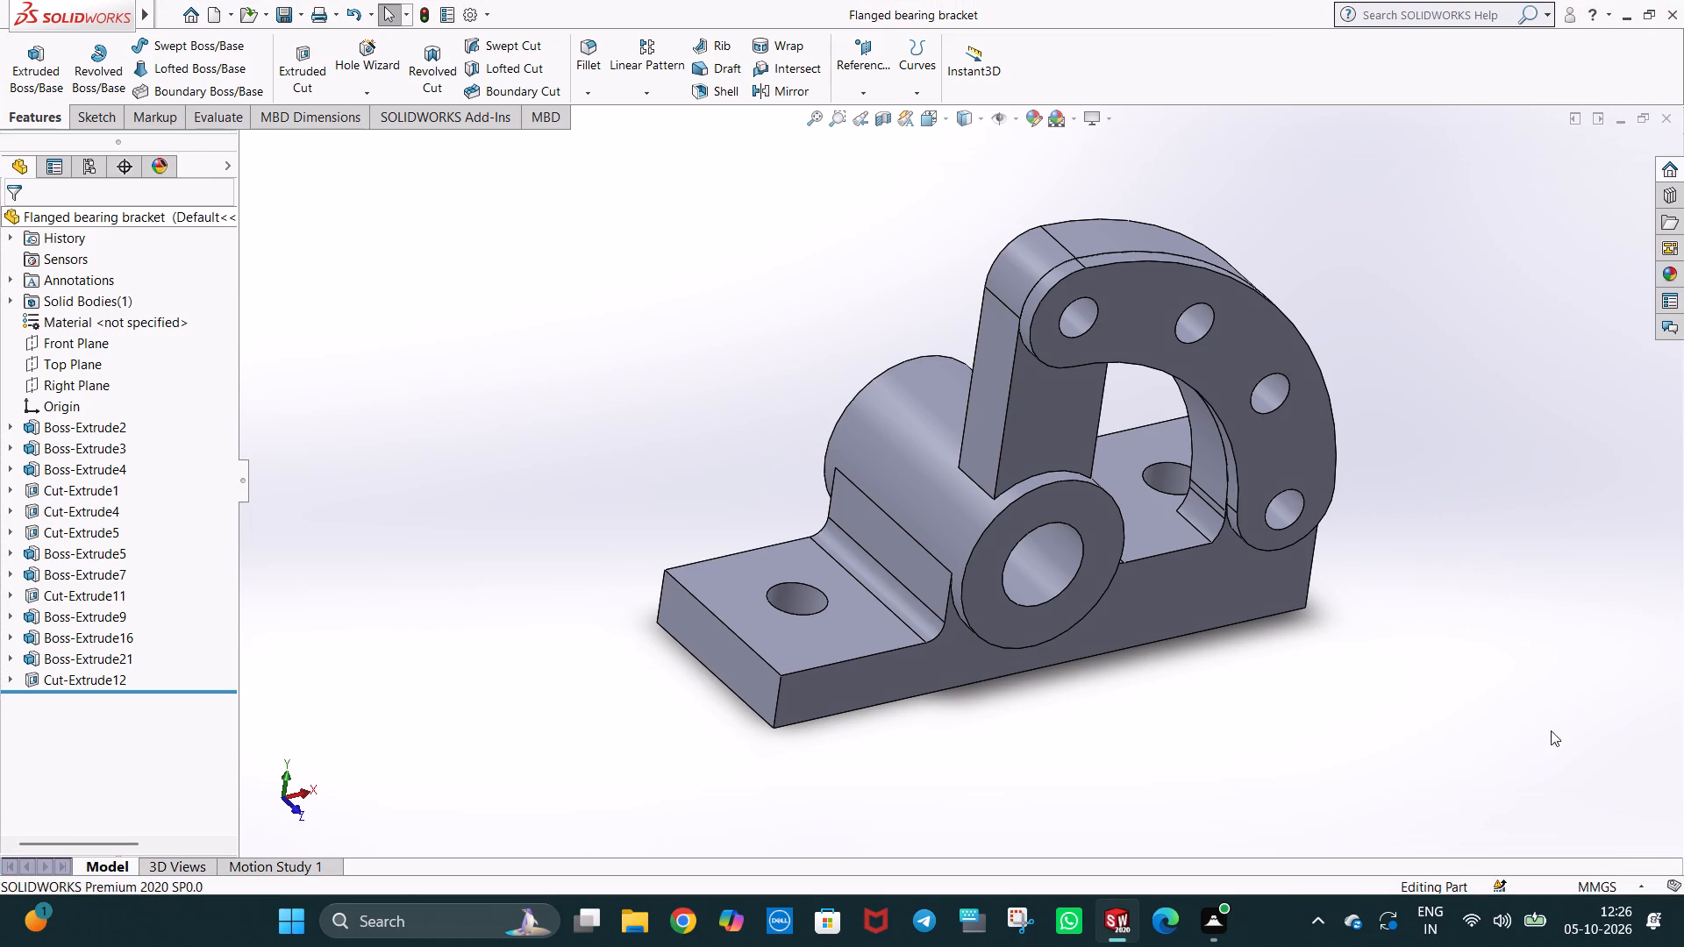
# Capture a rectangular screenshot of the whole SOLIDWORKS window showing the finished bracket, leaving out the taskbar.
pyautogui.press('Print')
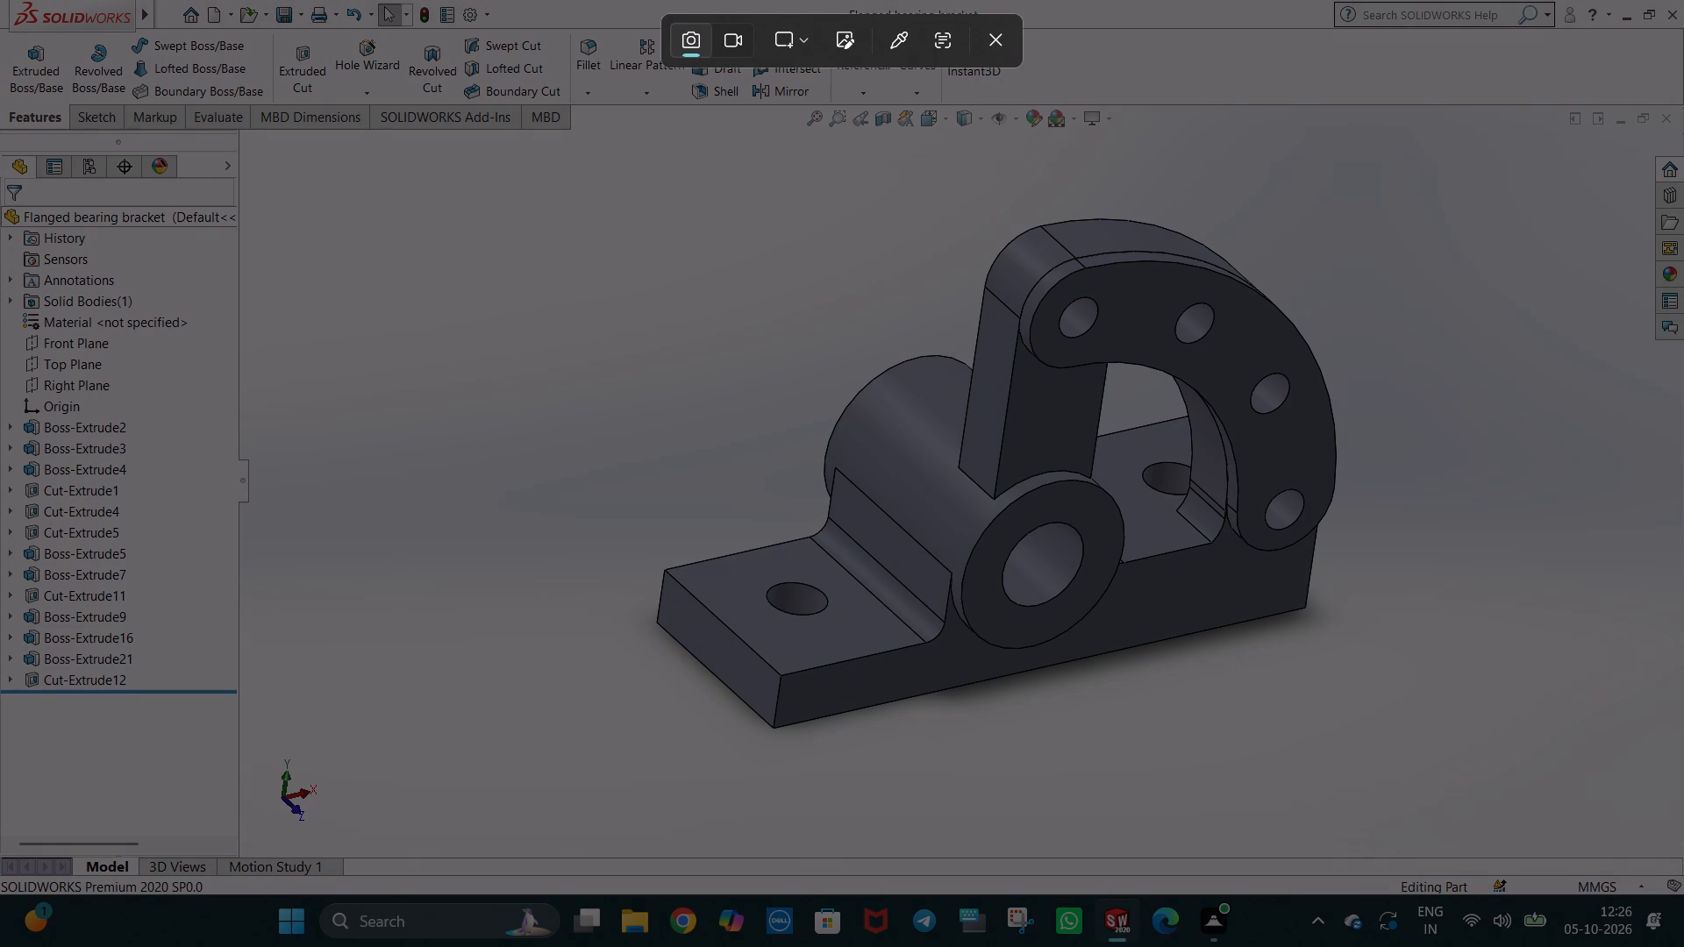
pyautogui.moveTo(1, 4); pyautogui.dragTo(1226, 723)
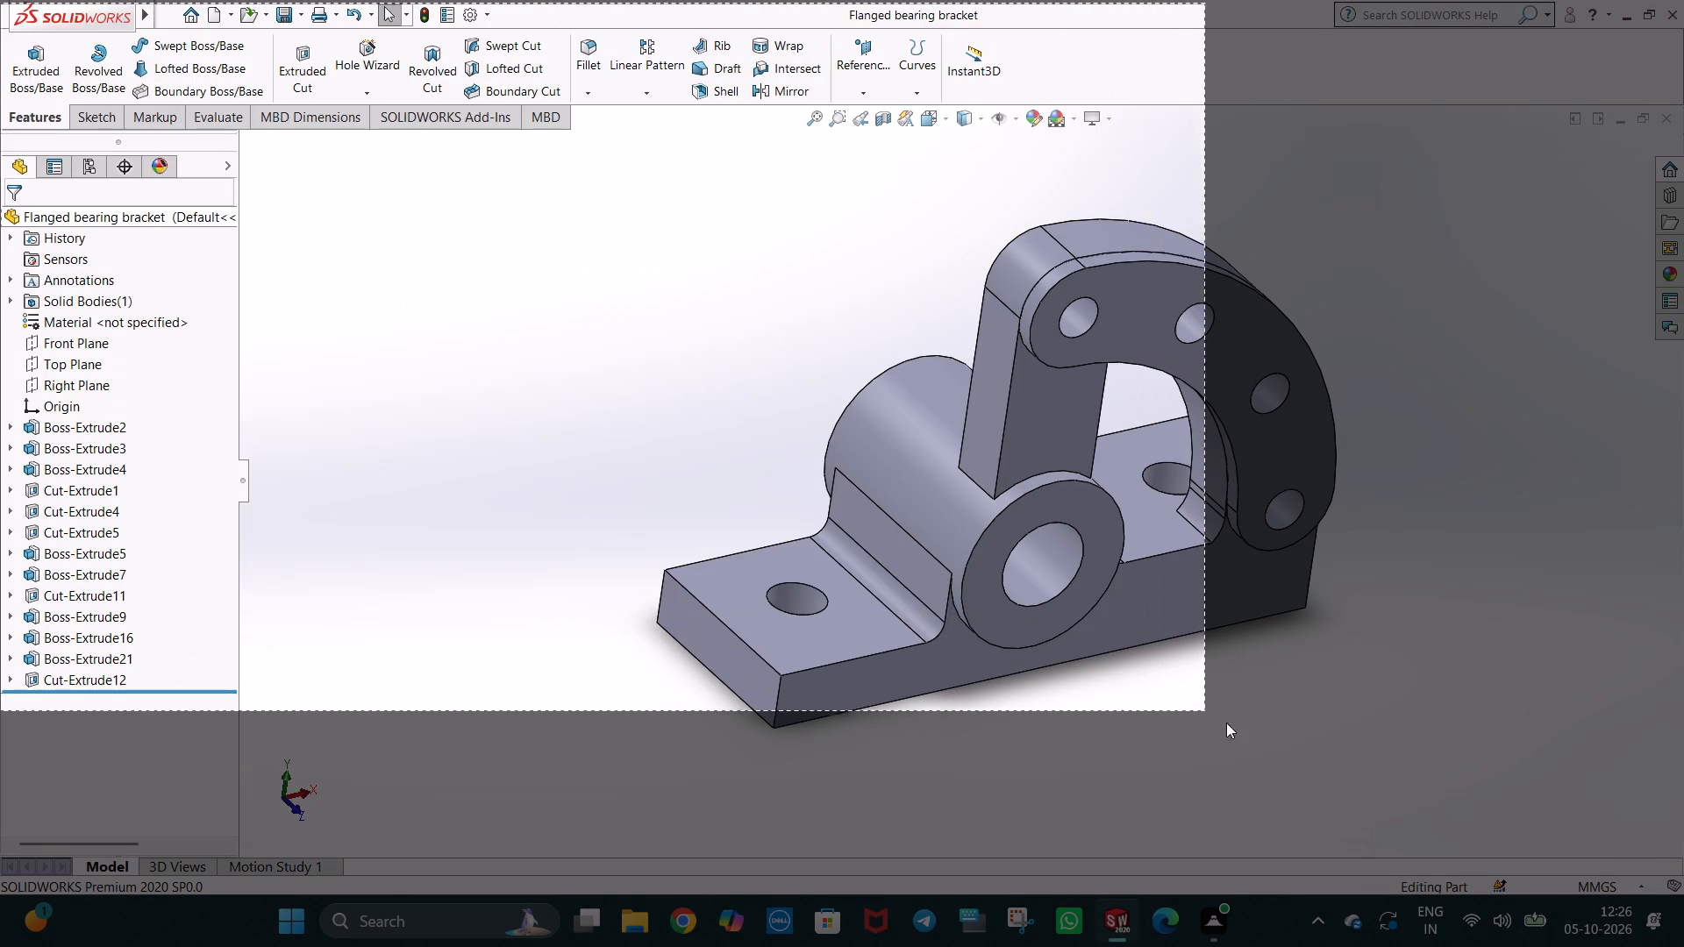
pyautogui.moveTo(1226, 723); pyautogui.dragTo(1679, 895)
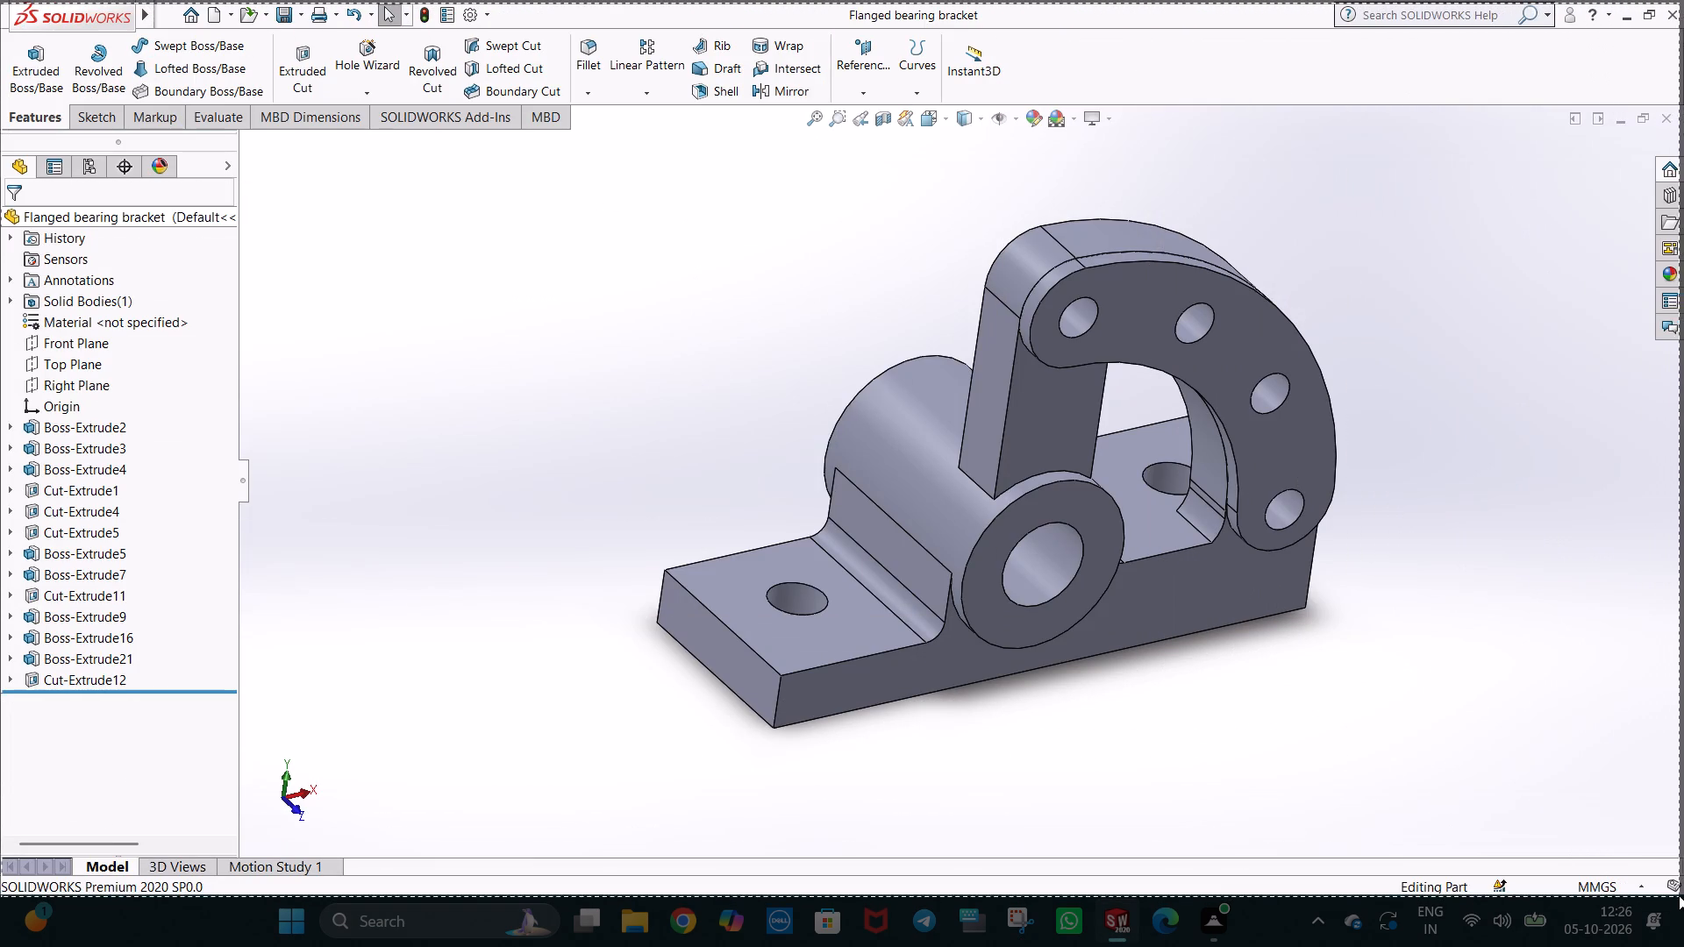
pyautogui.moveTo(1679, 895); pyautogui.dragTo(1683, 890)
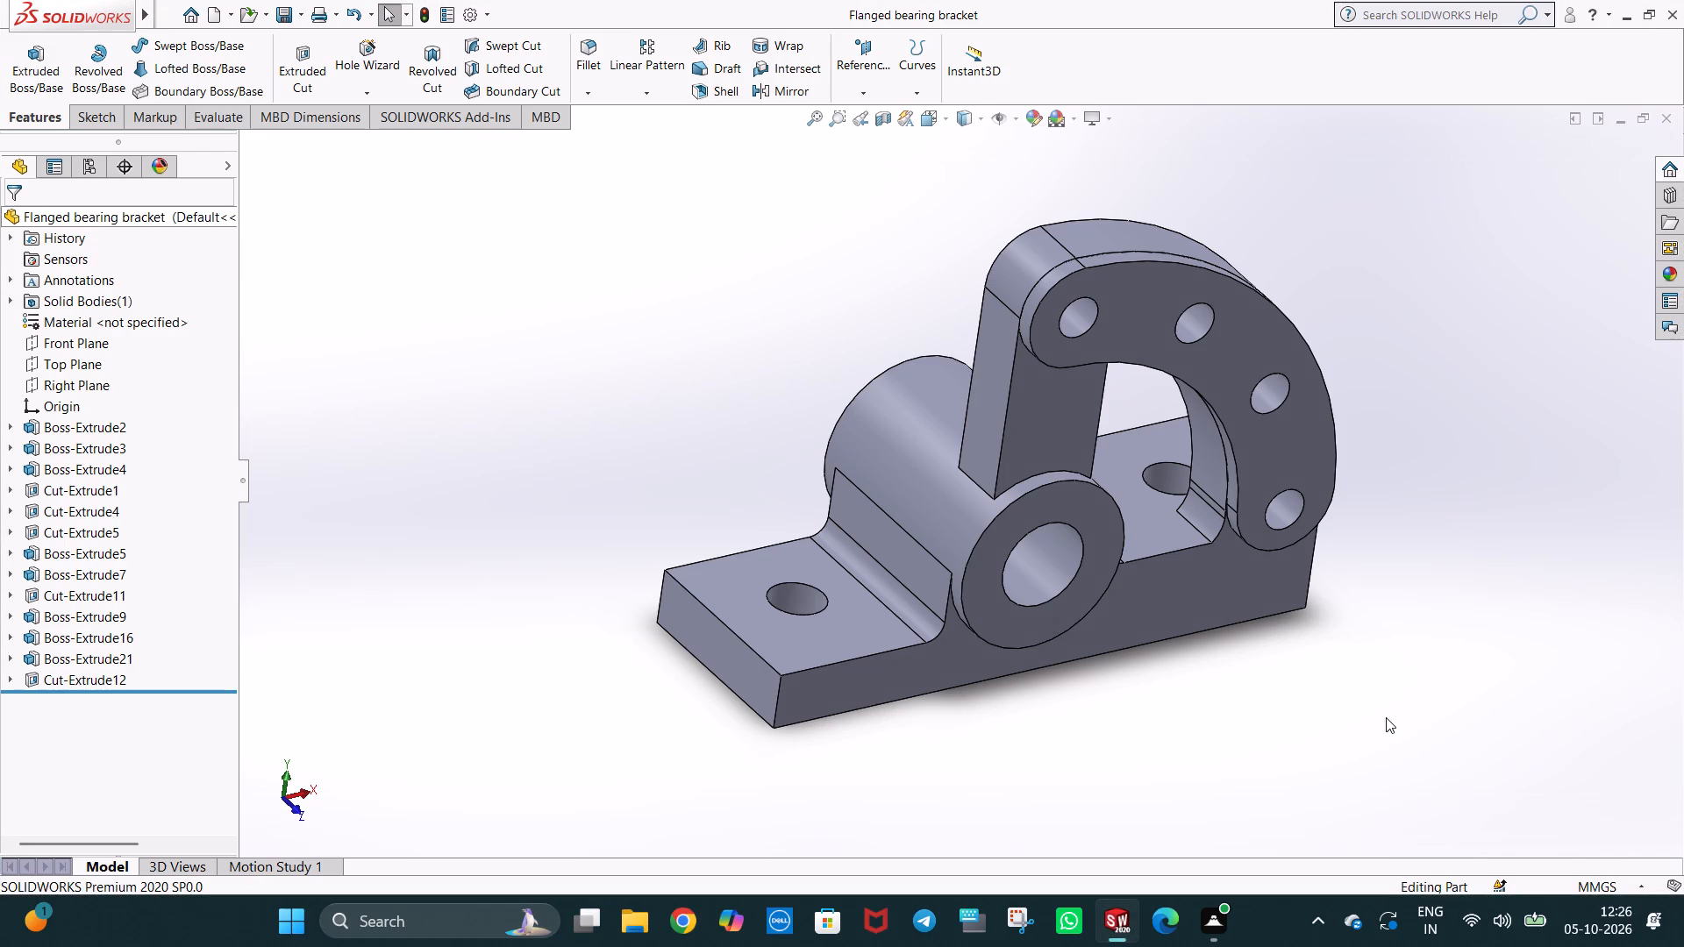
# Open the captured screenshot in Snipping Tool and save it to the Desktop as a PNG named Flanged bearing bracket.
pyautogui.click(1495, 661)
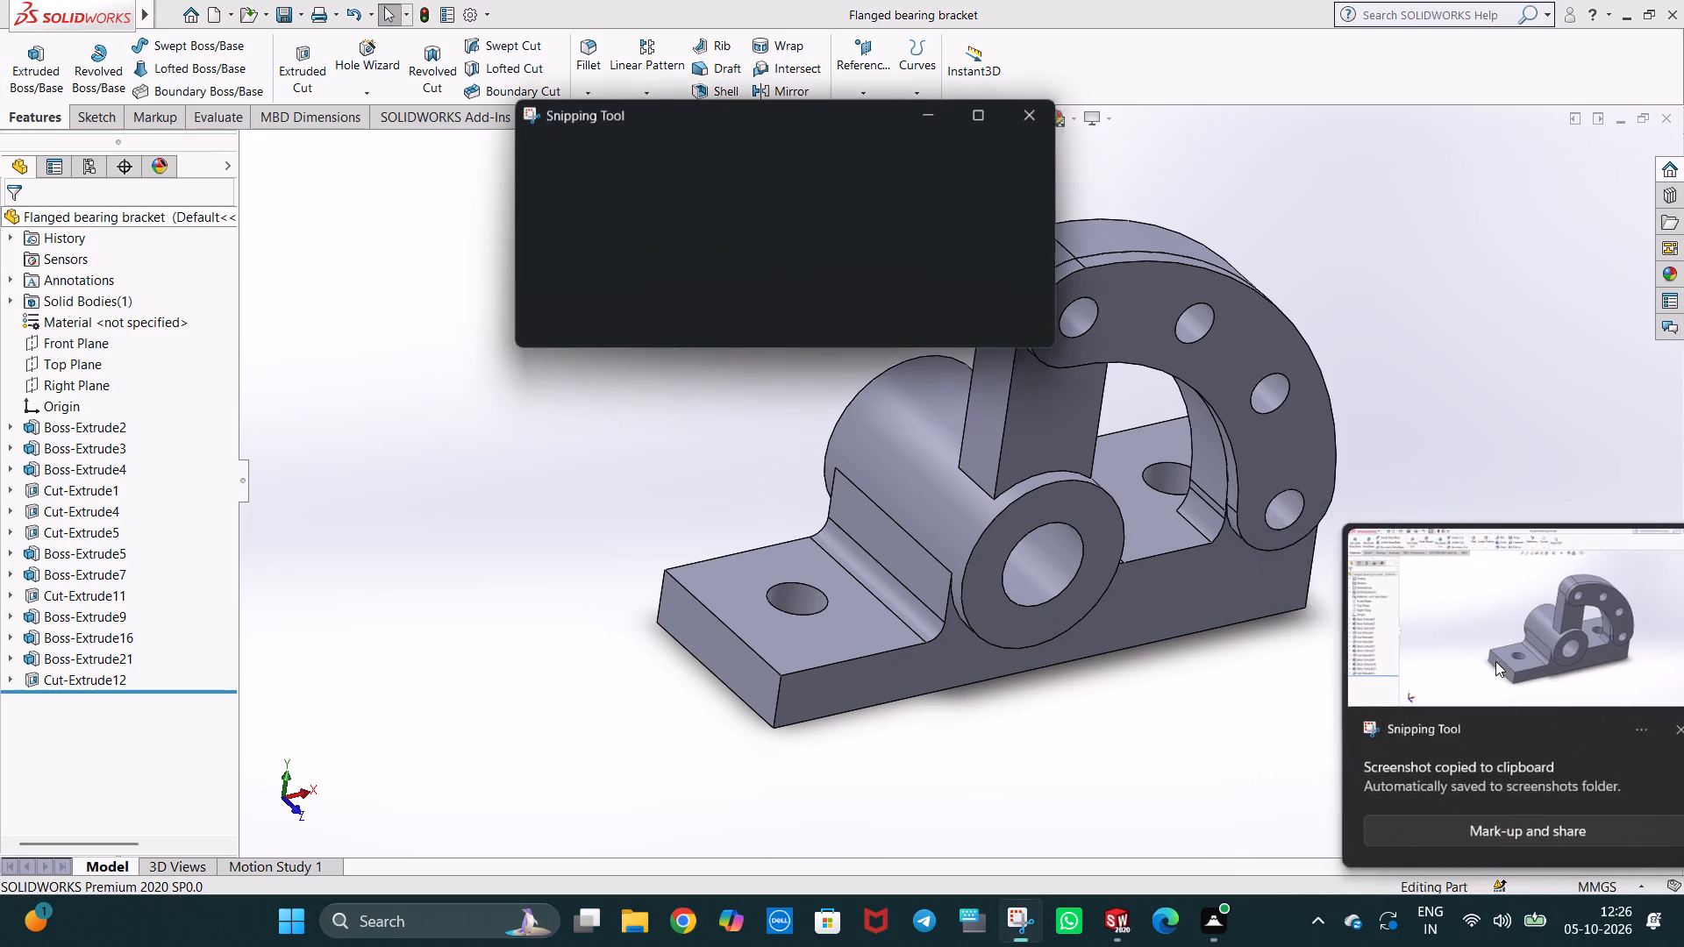
pyautogui.hotkey('ctrl', 's')
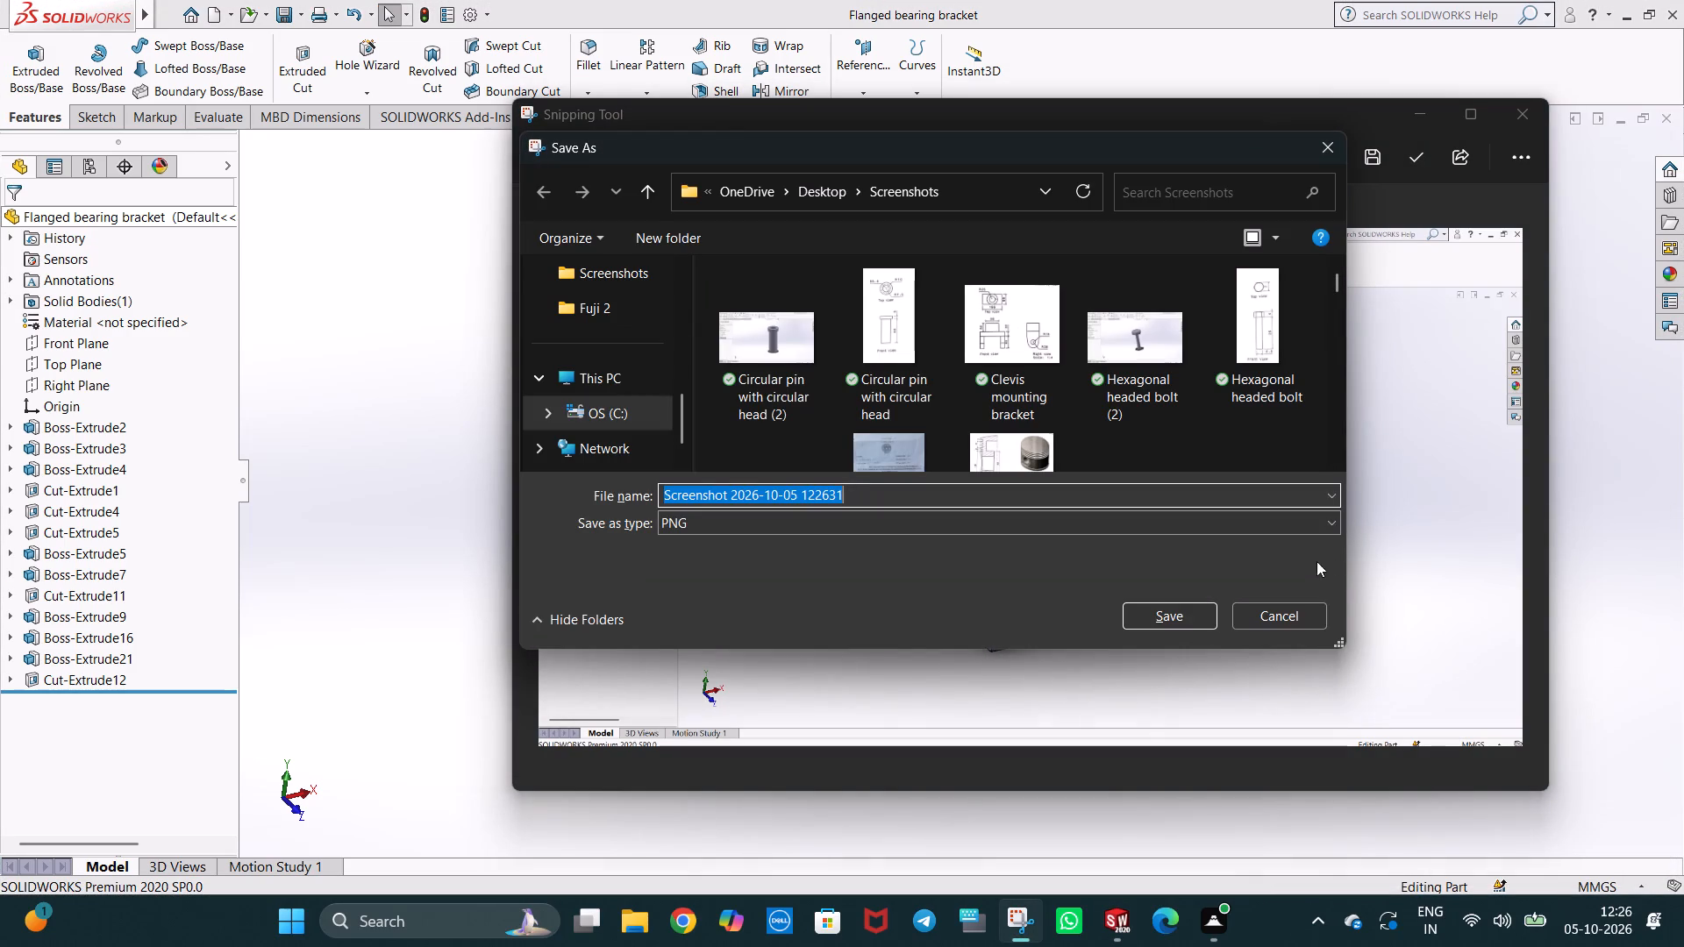
pyautogui.press('BackSpace')
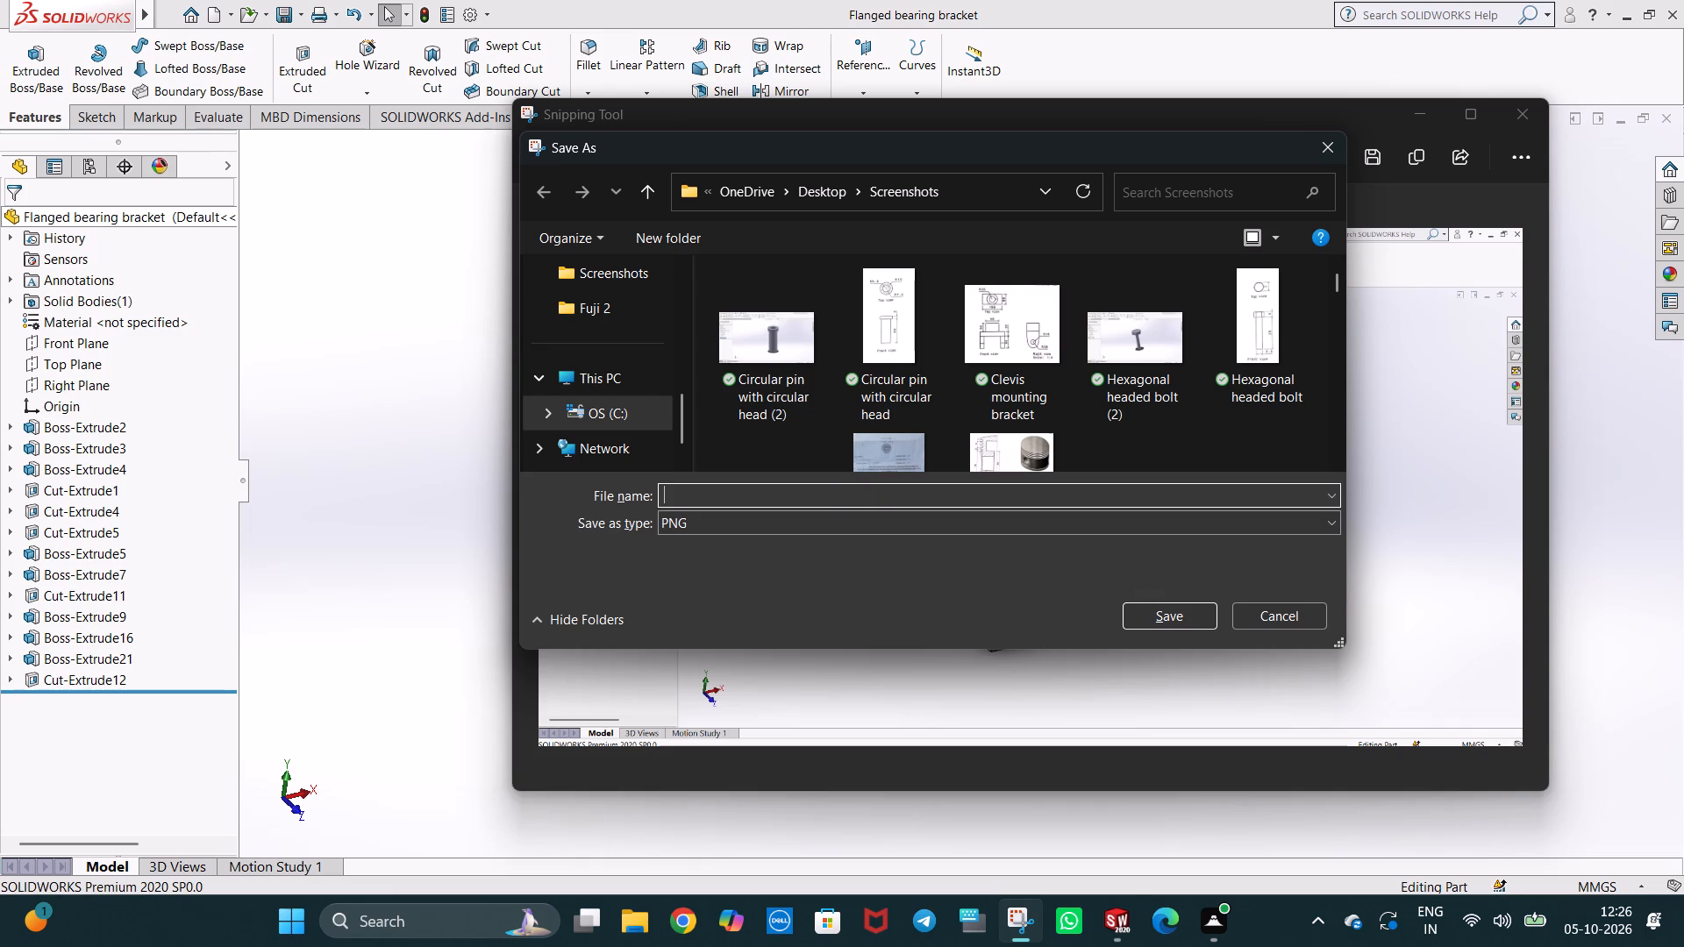
pyautogui.scroll(5, 660, 403)
pyautogui.click(629, 423)
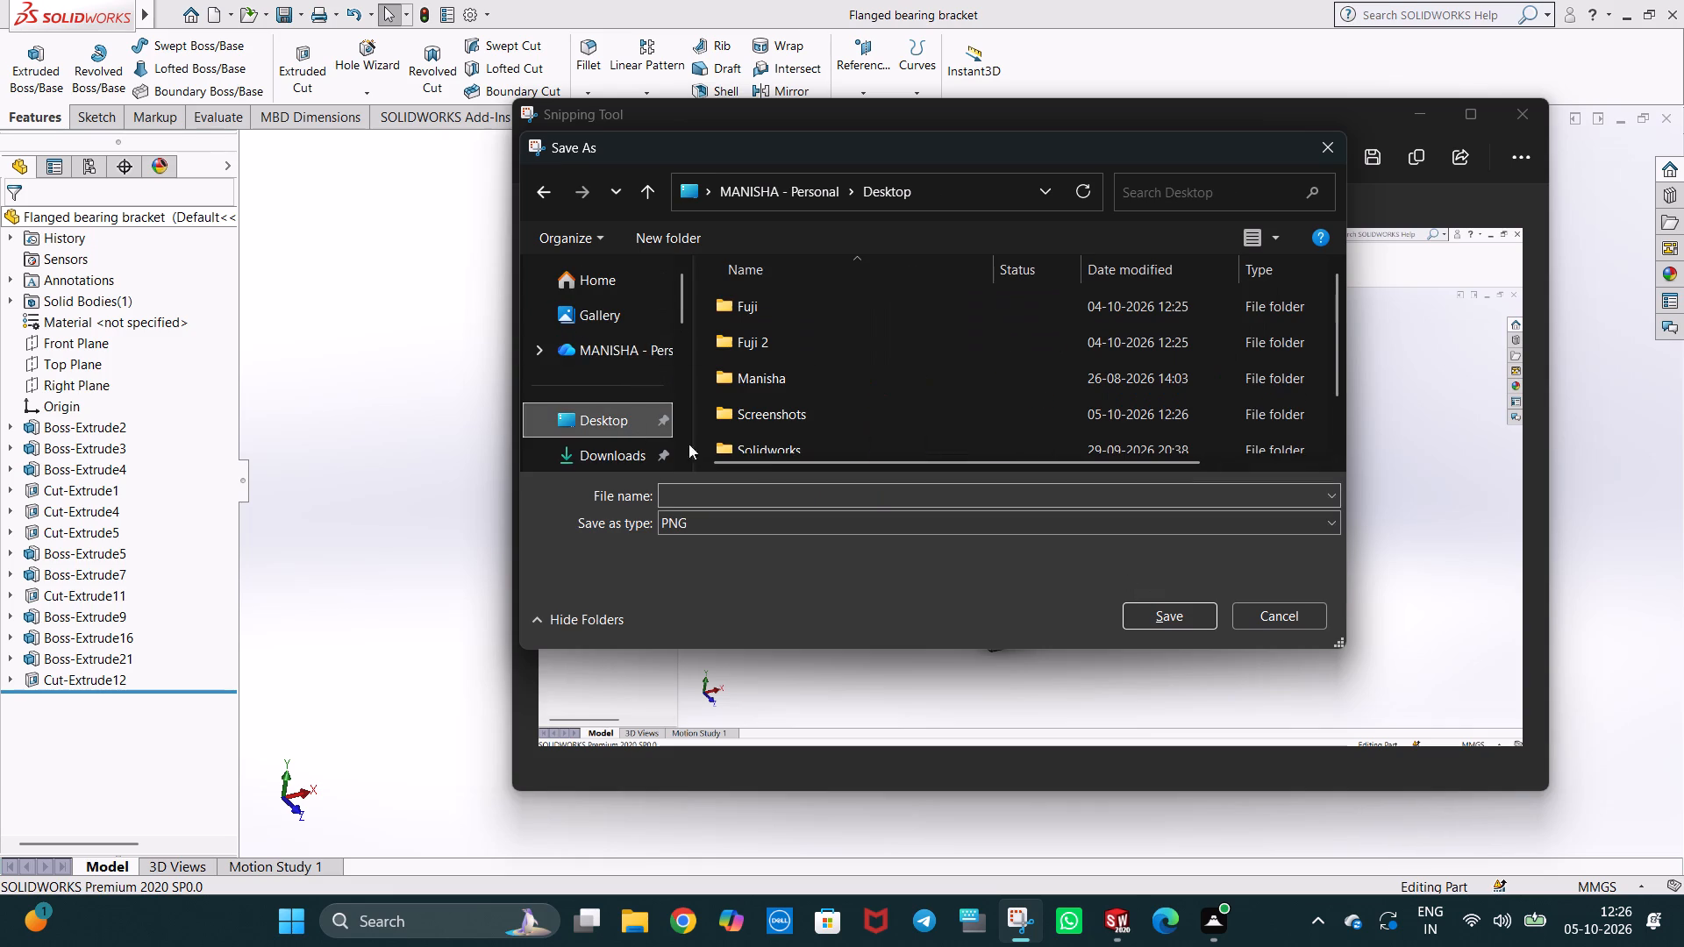
pyautogui.click(831, 492)
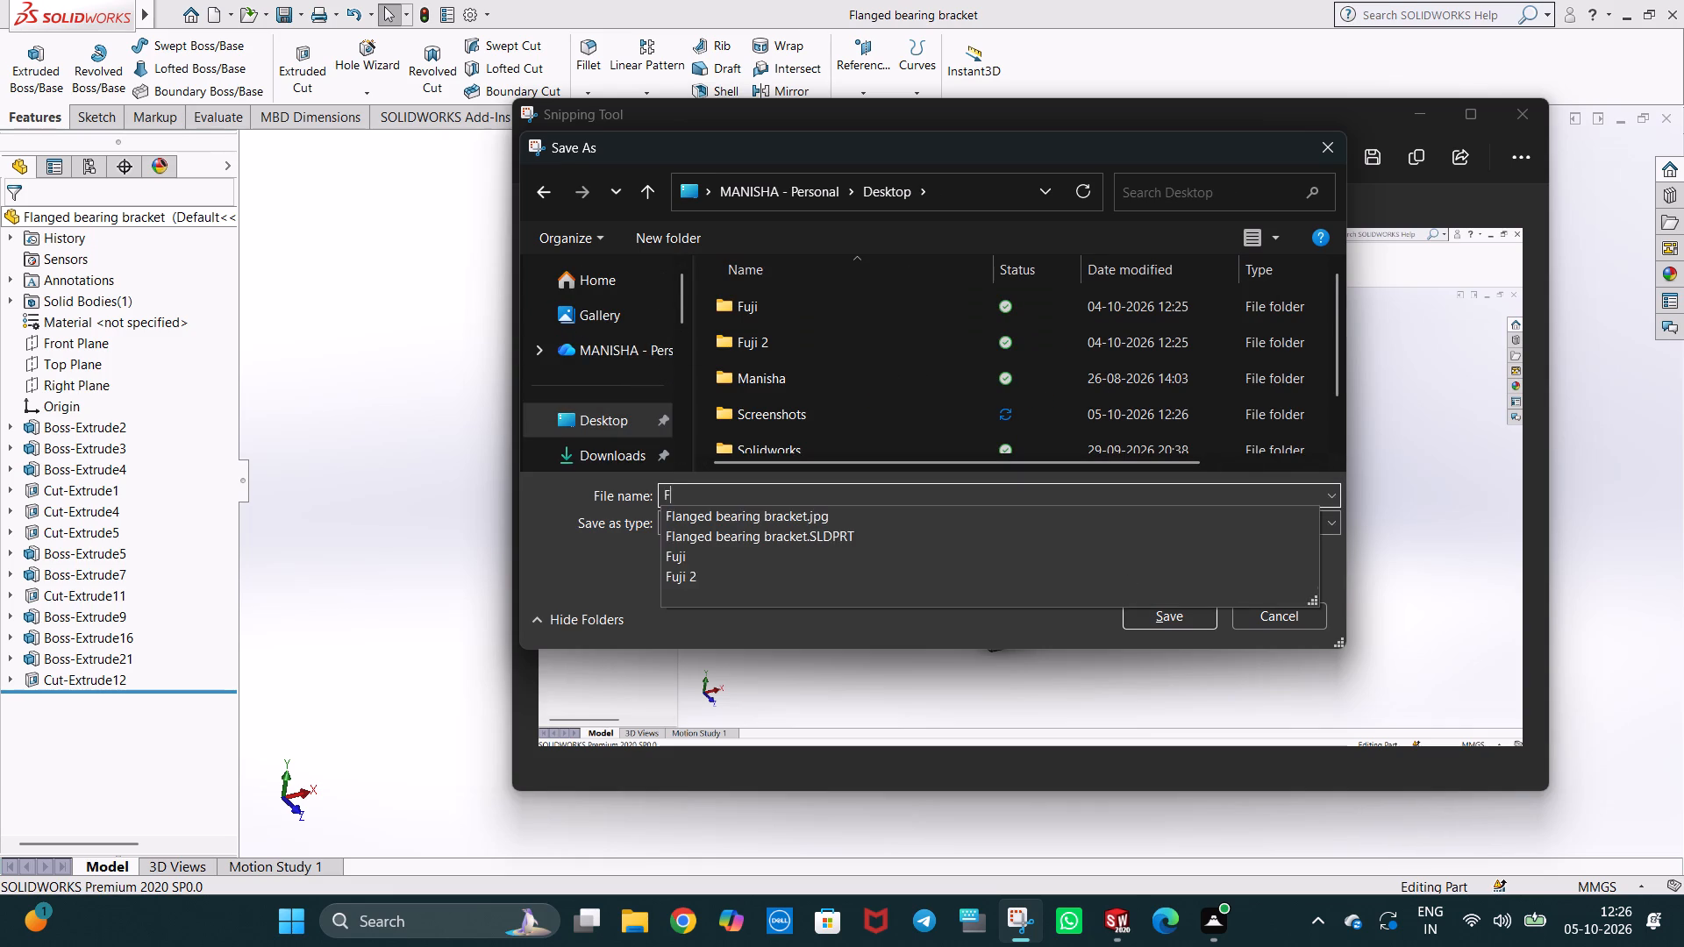
pyautogui.write('langed bearing bracket')
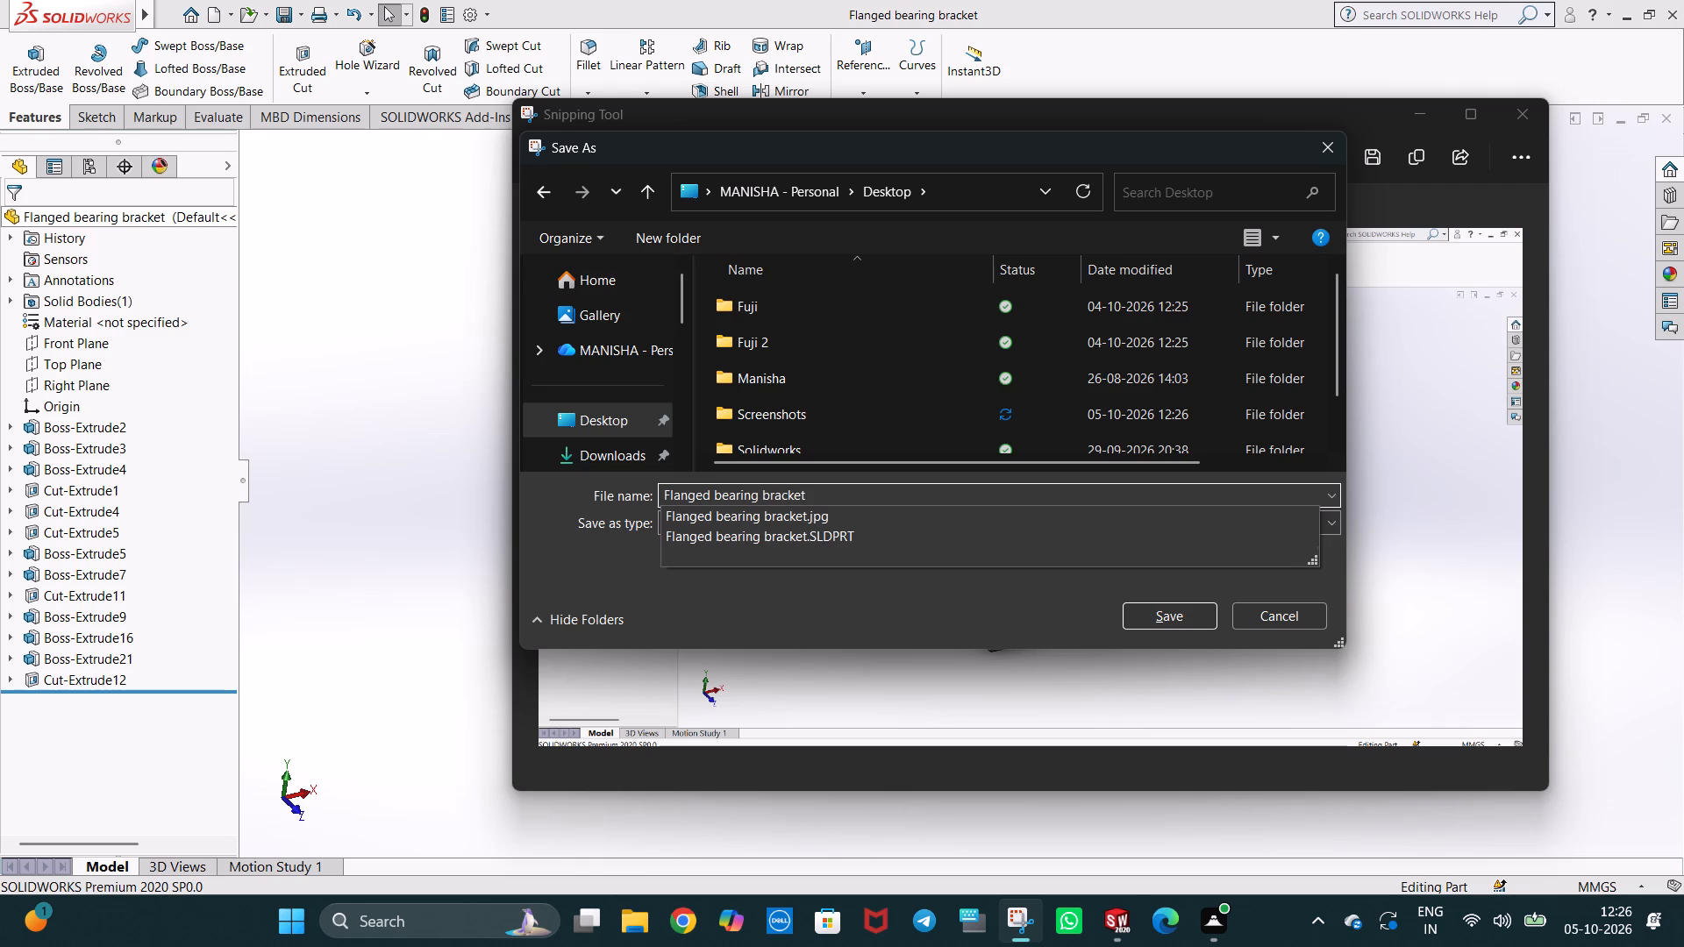
pyautogui.scroll(2, 656, 354)
pyautogui.click(627, 419)
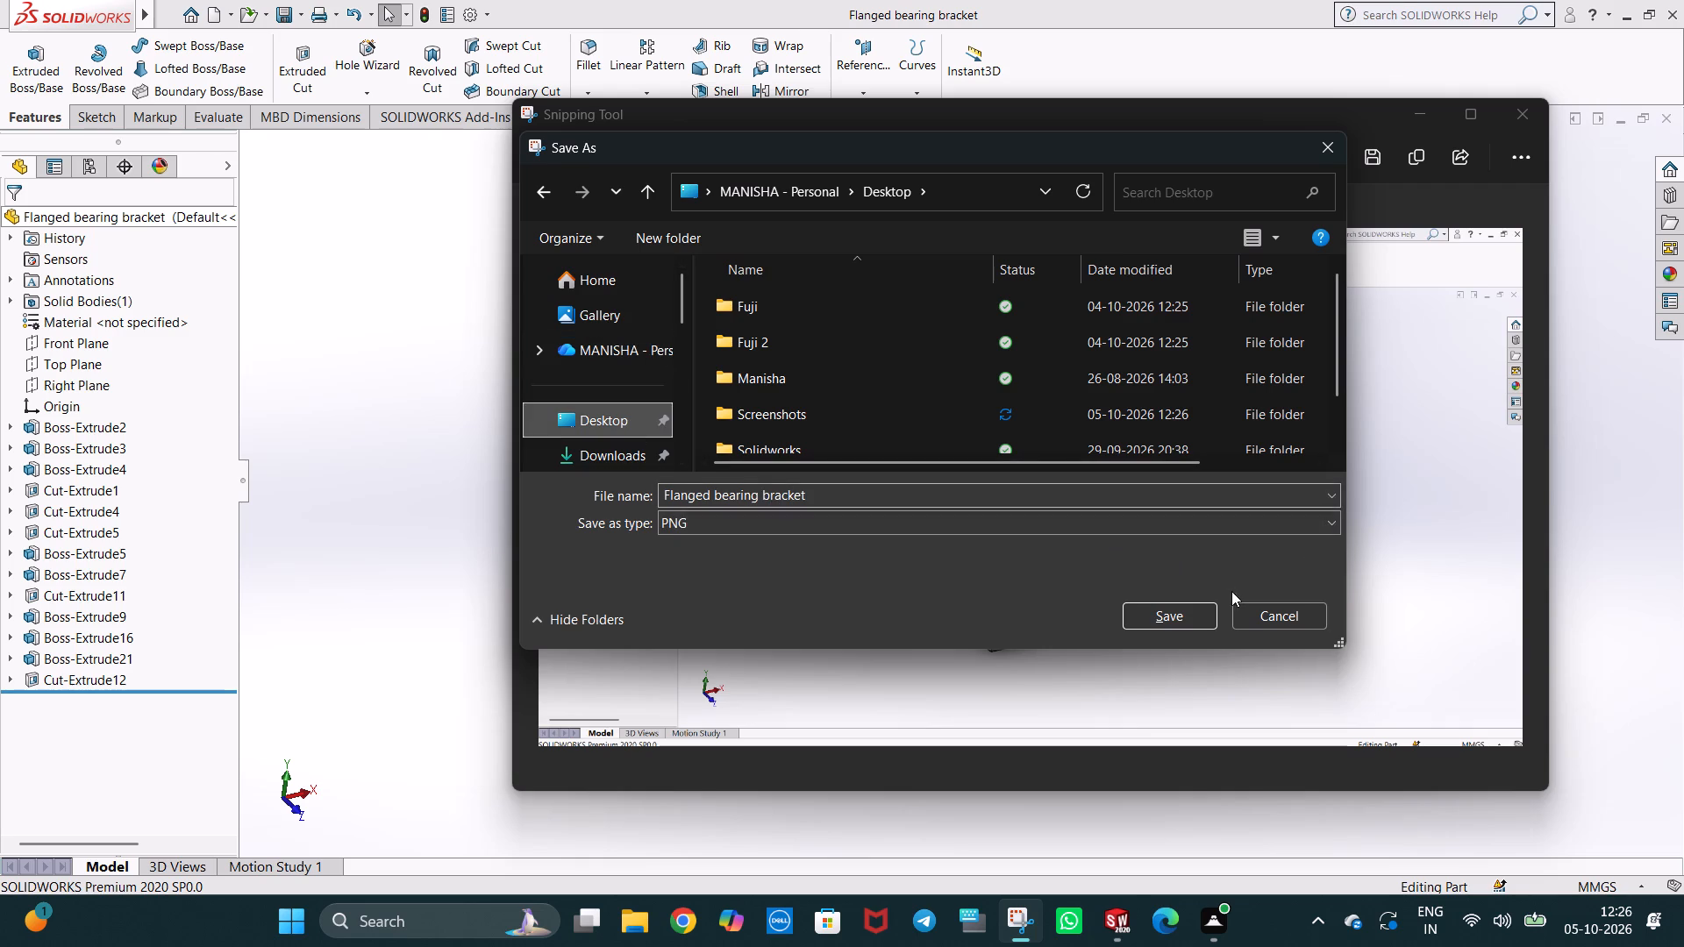
pyautogui.click(1194, 615)
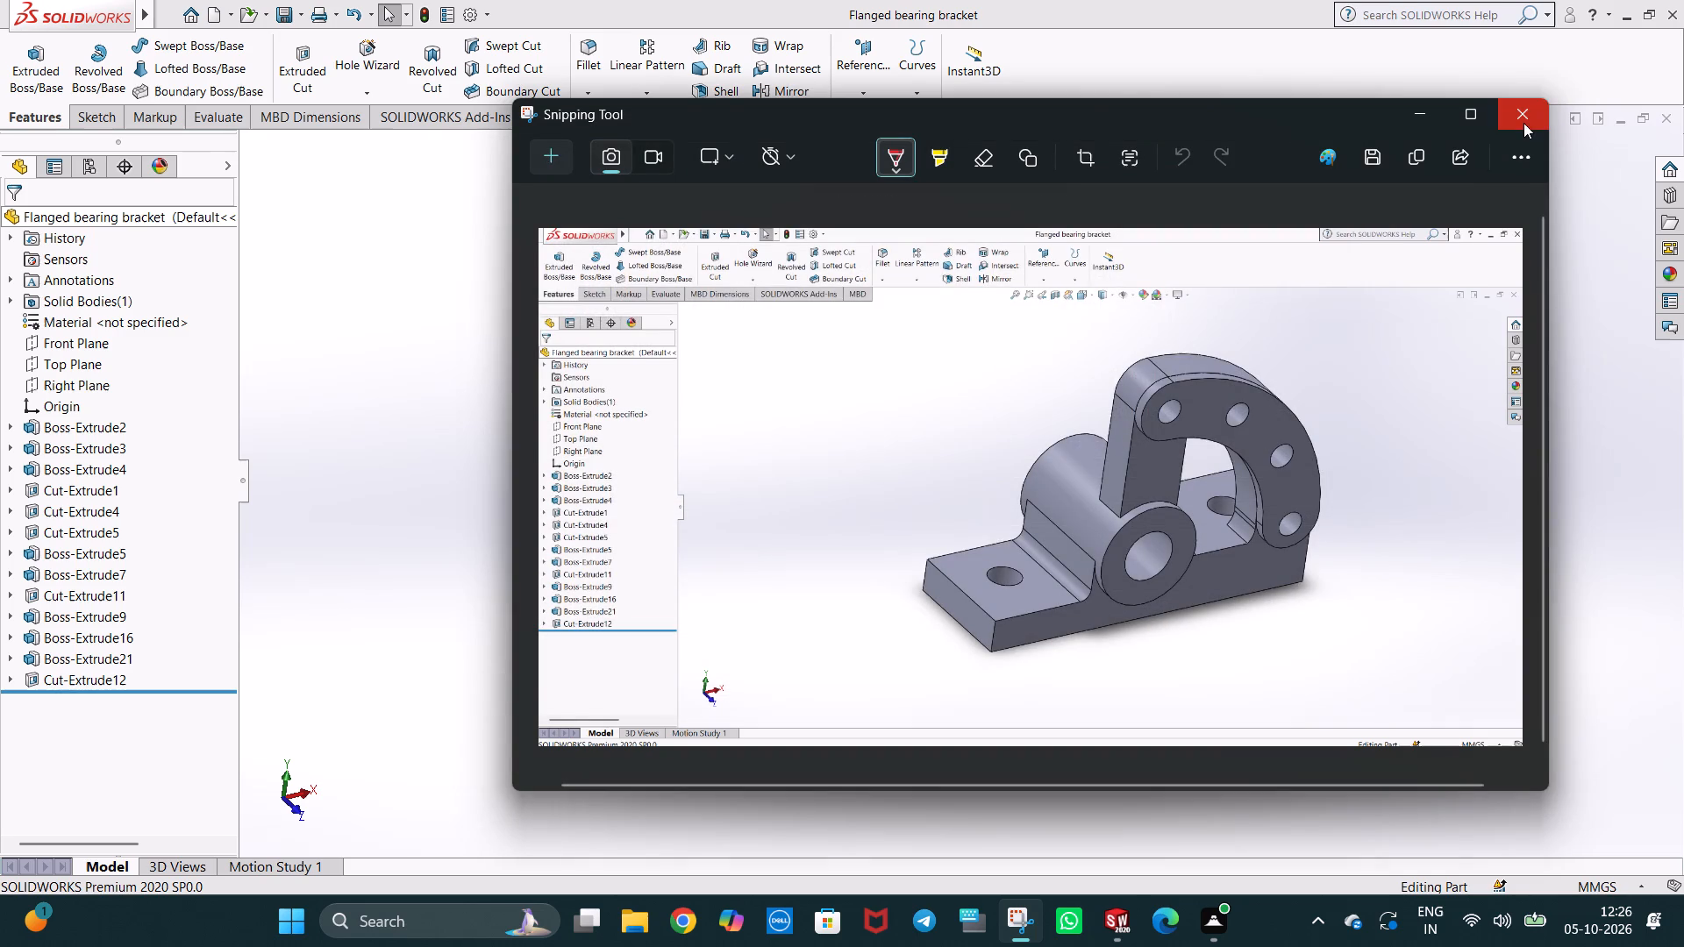
pyautogui.click(1523, 122)
# Save the flanged bearing bracket part in SOLIDWORKS.
pyautogui.hotkey('ctrl', 's')
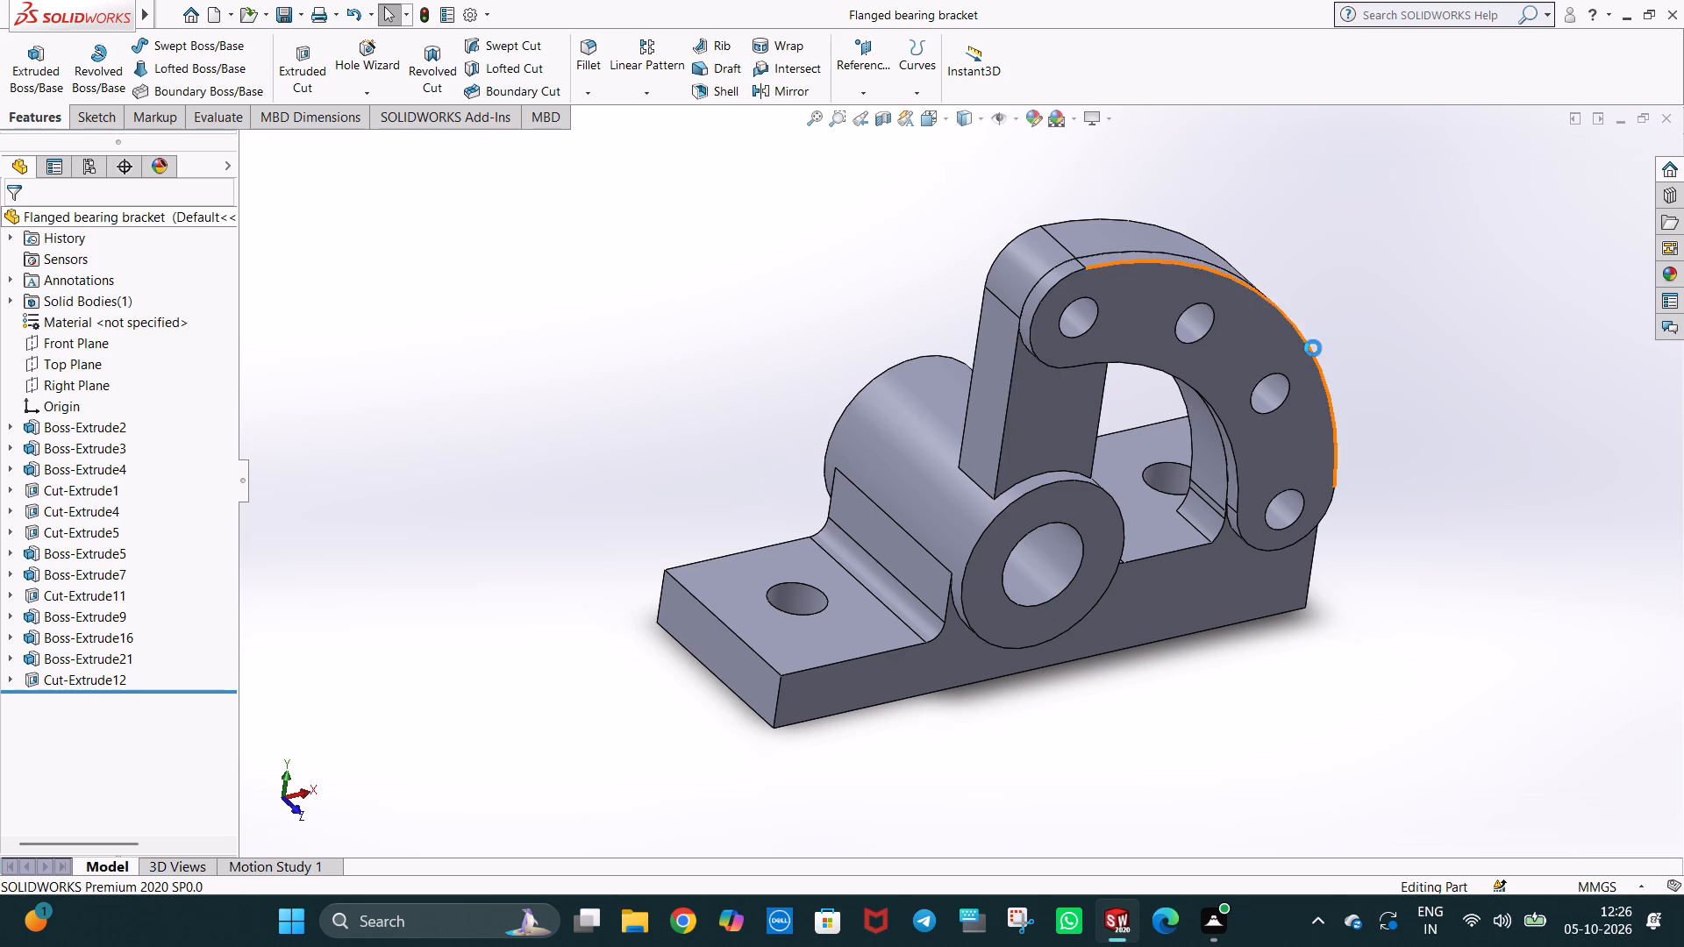